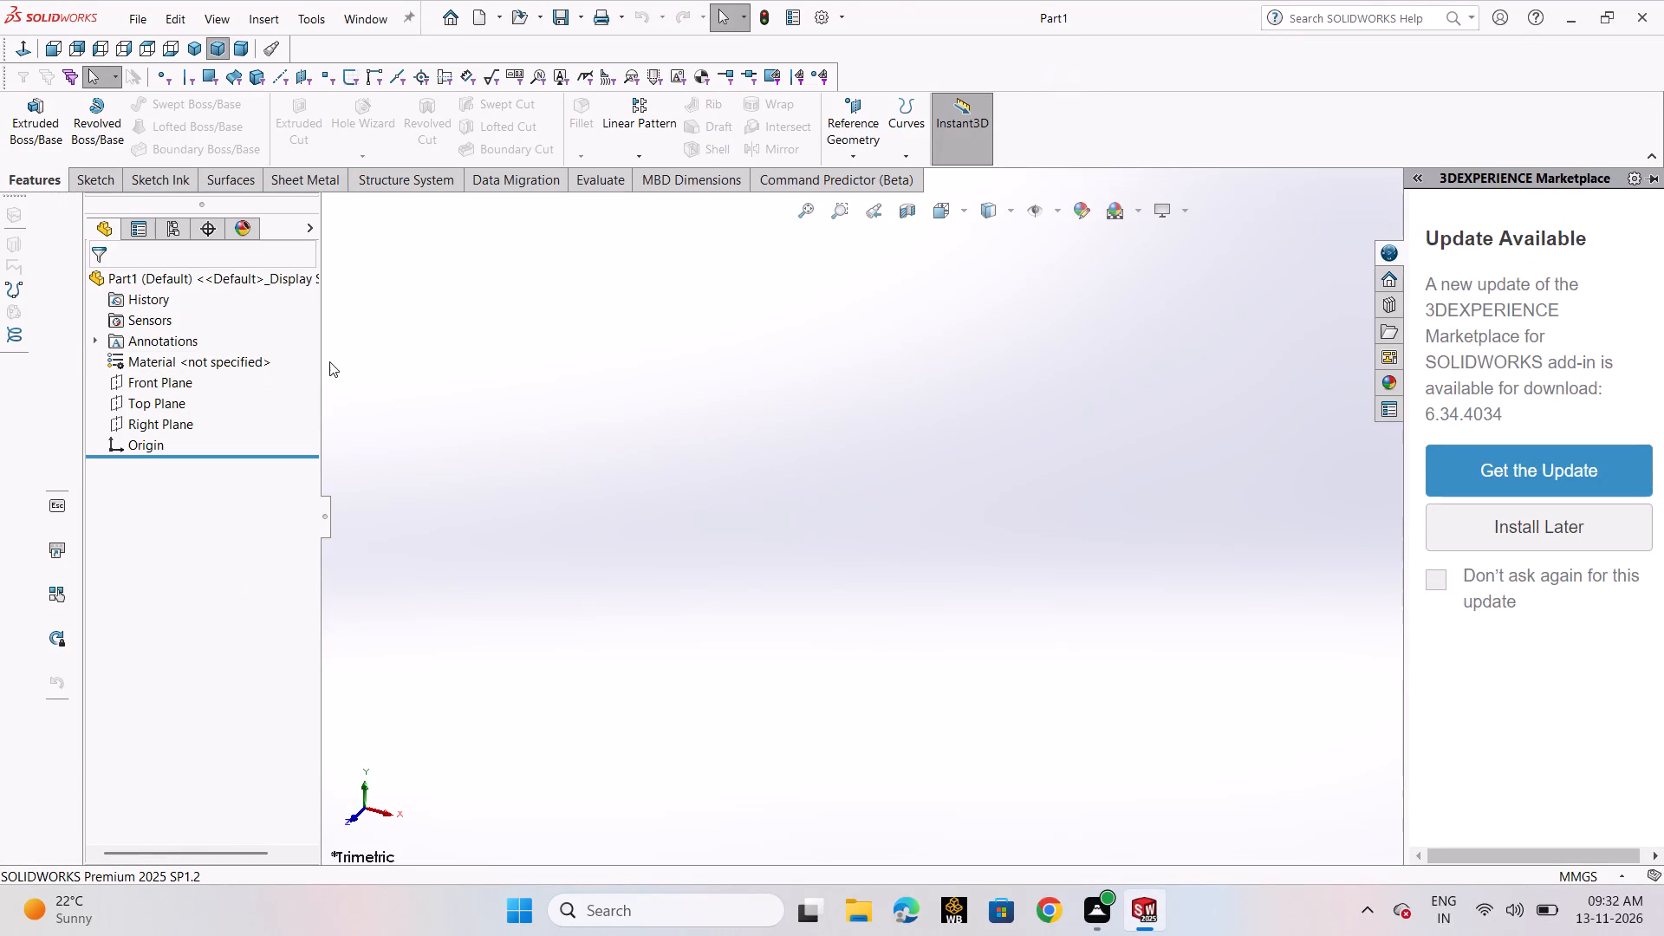
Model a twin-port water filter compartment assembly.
Start a new sketch on the Front Plane.
left_click(168, 381)
left_click(183, 355)
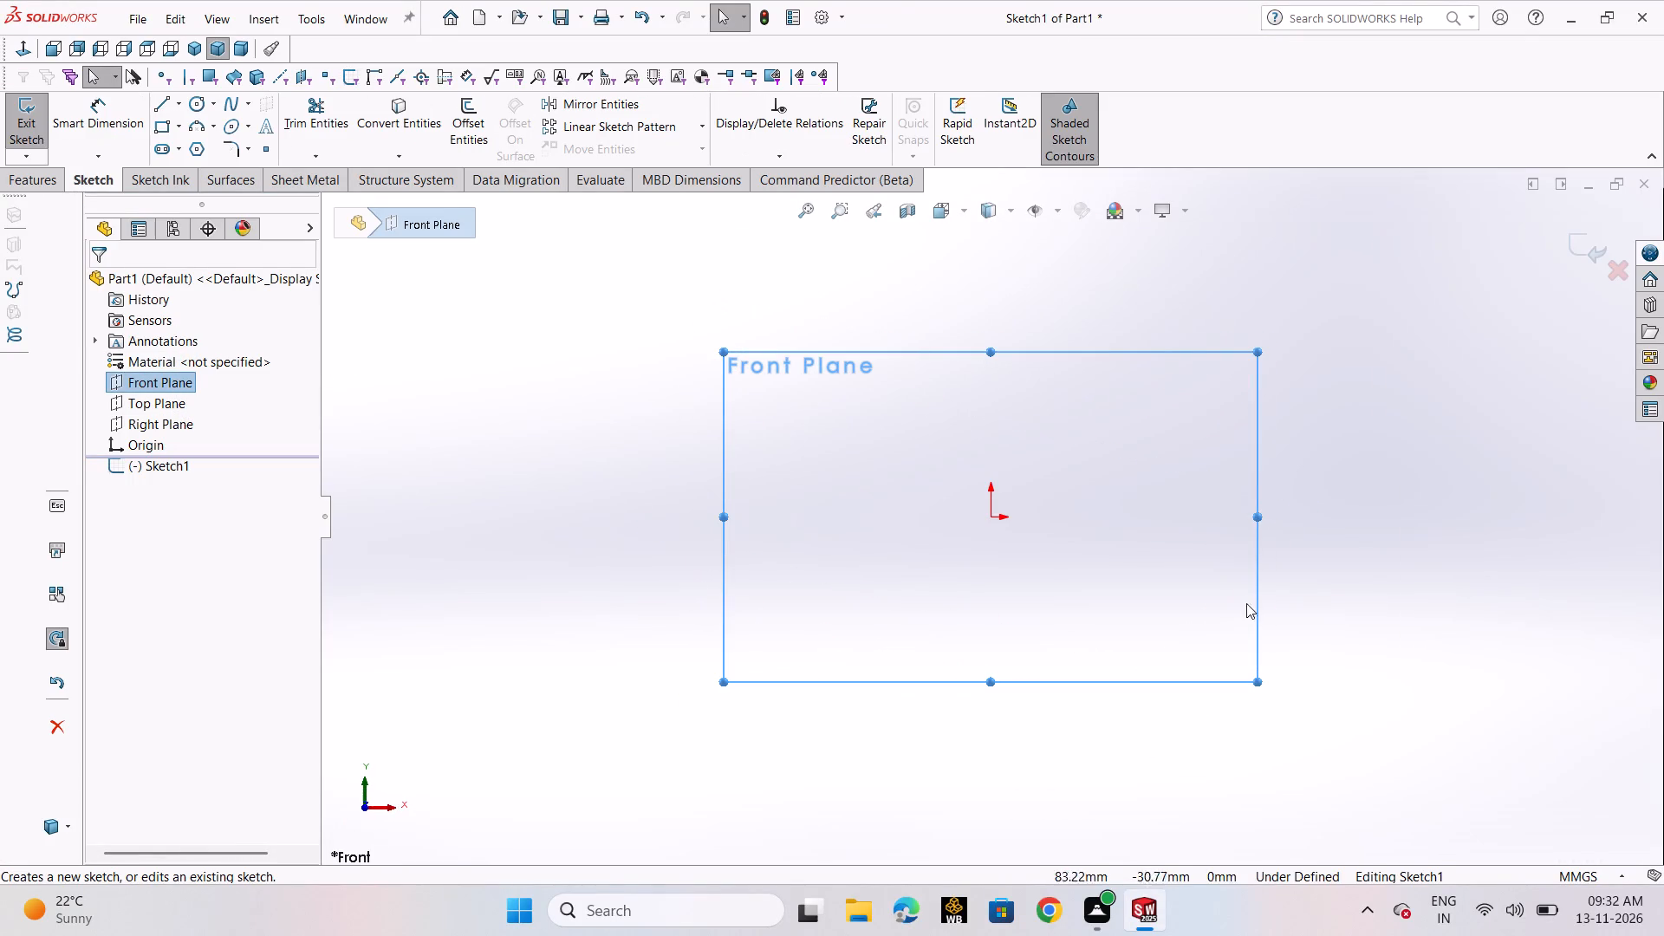
scroll(1297, 553, "down", 1)
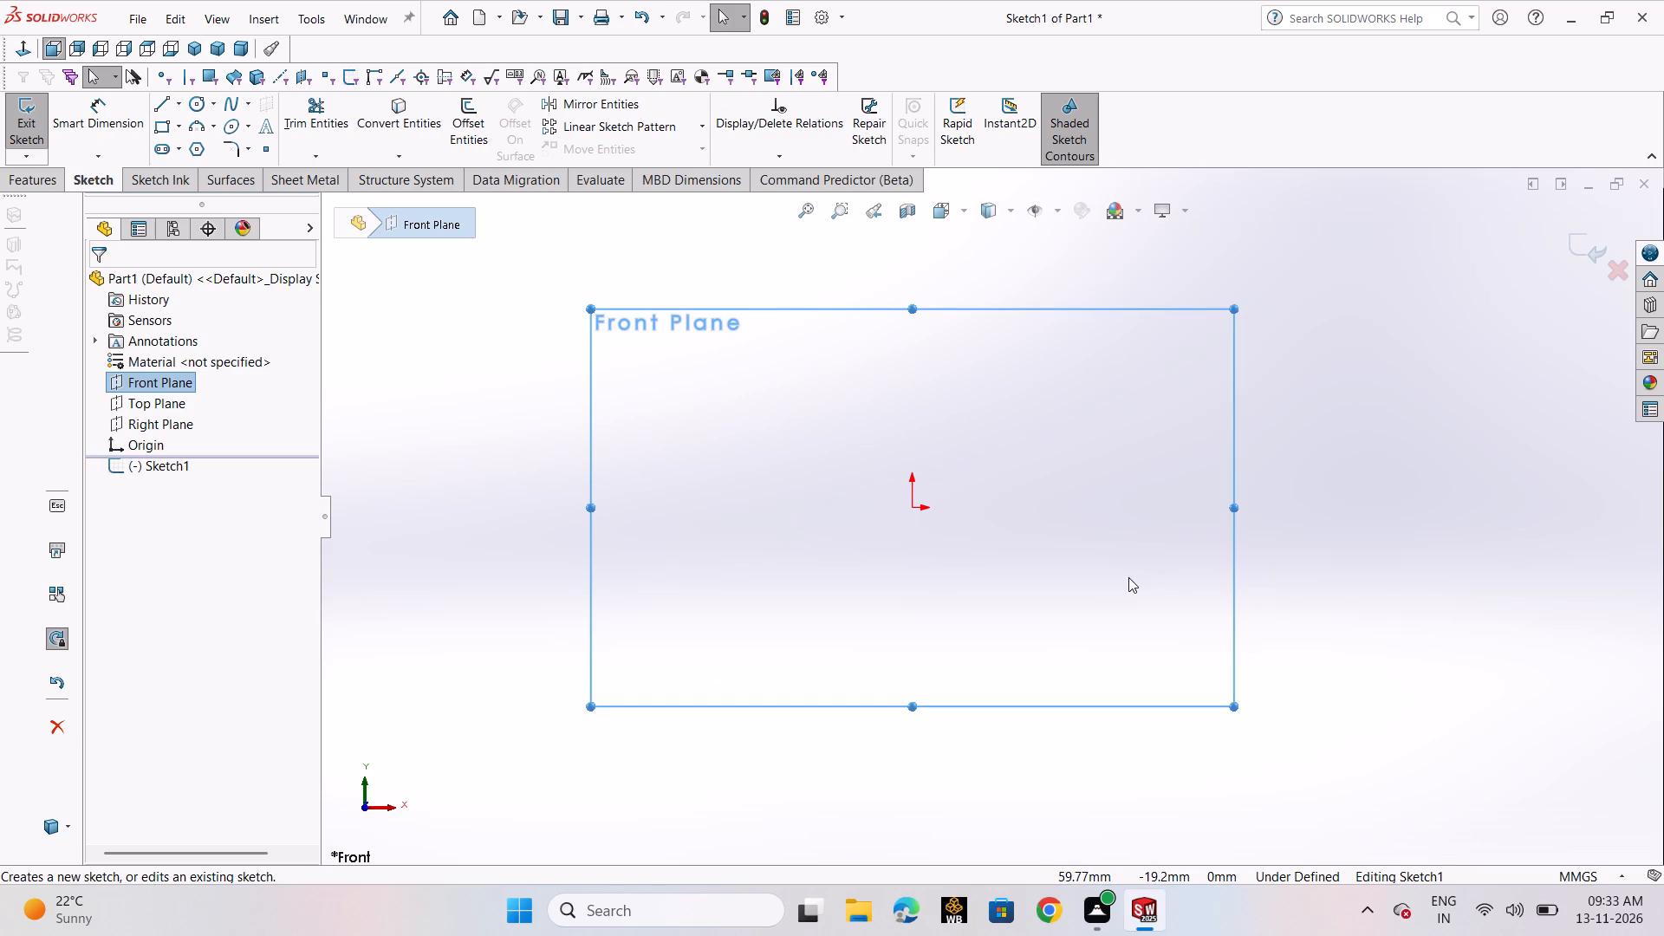
left_click(784, 531)
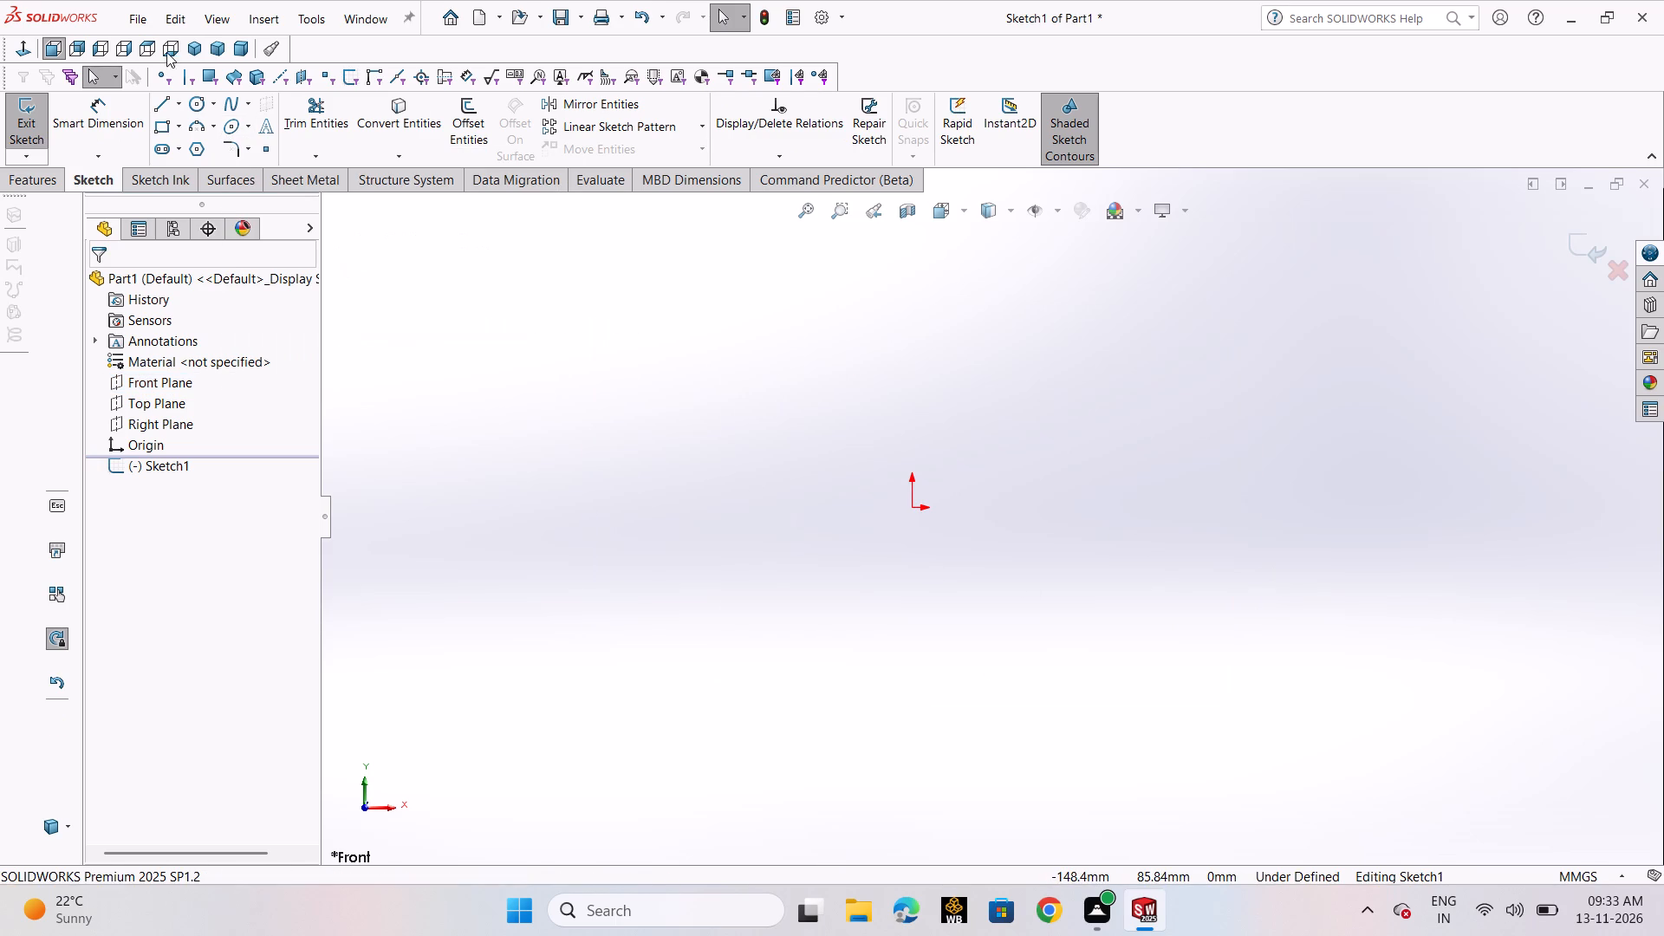
Draw a vertical construction centerline about 55 mm long, running upward from the origin.
left_click(179, 109)
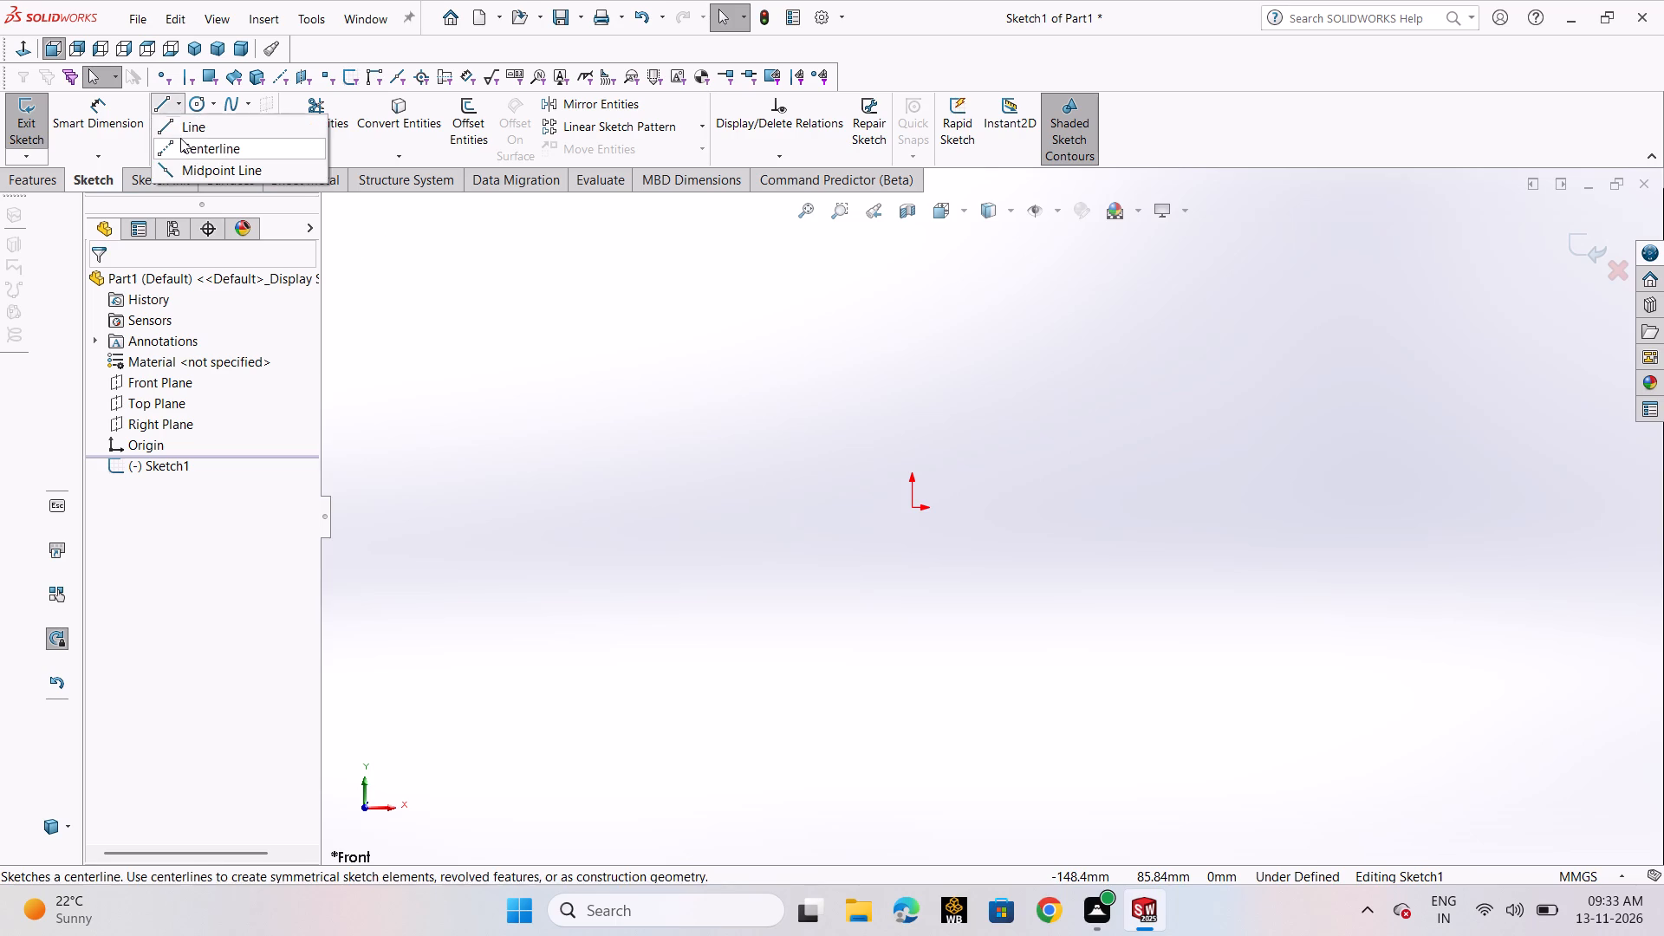
left_click(180, 138)
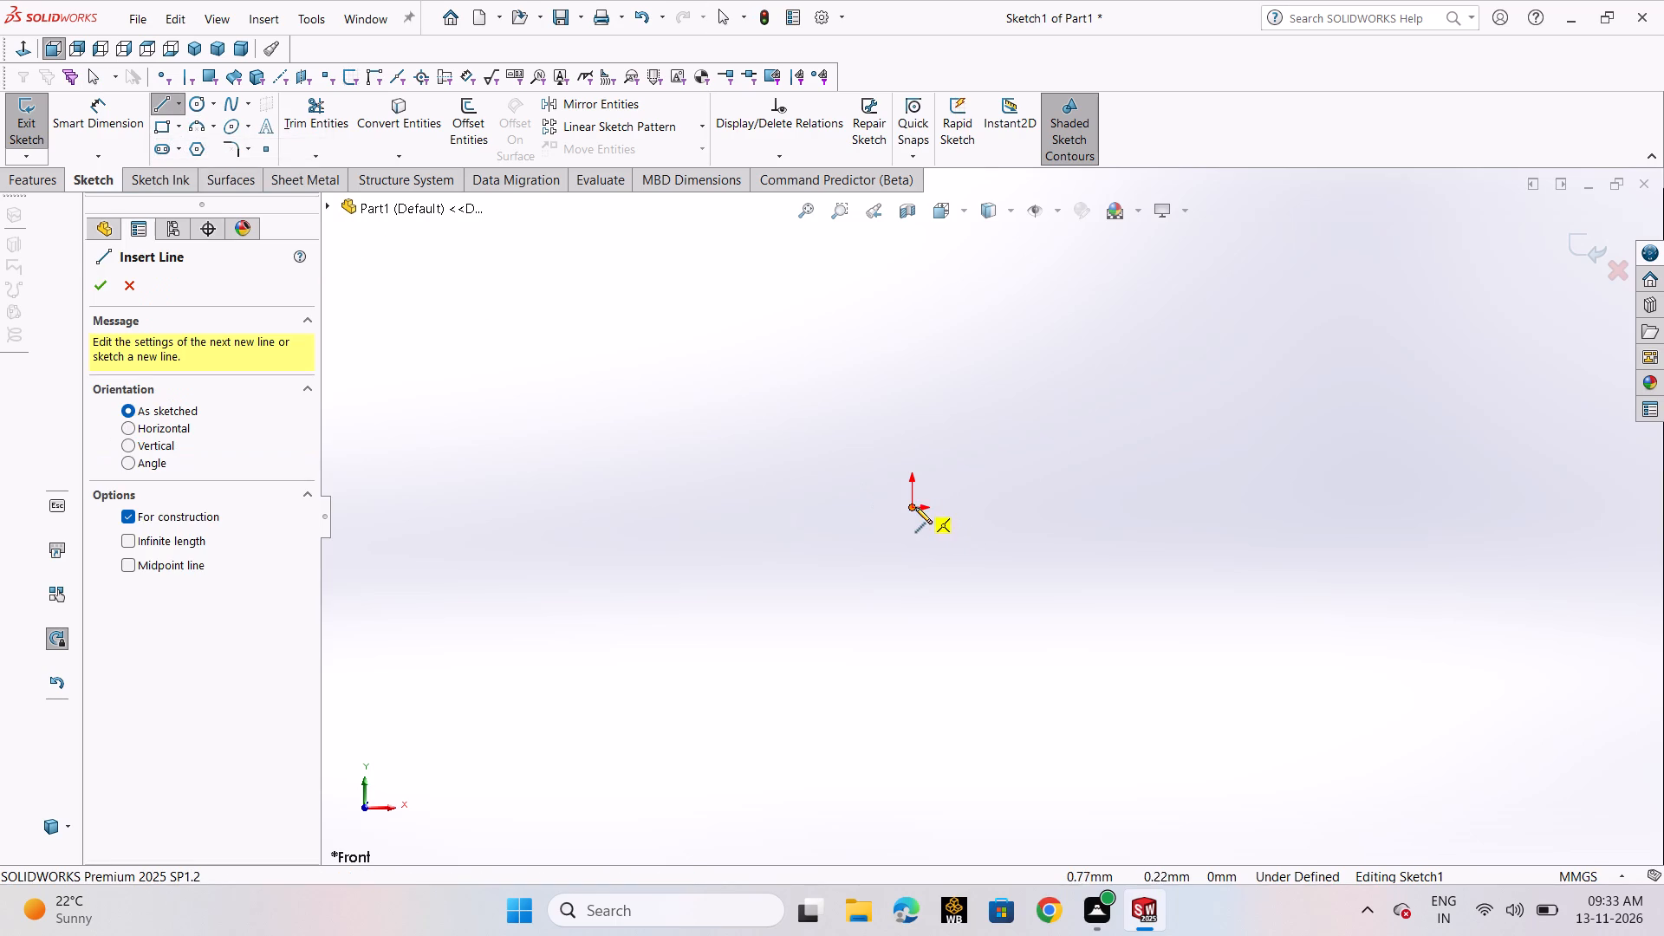
left_click(915, 507)
left_click(914, 310)
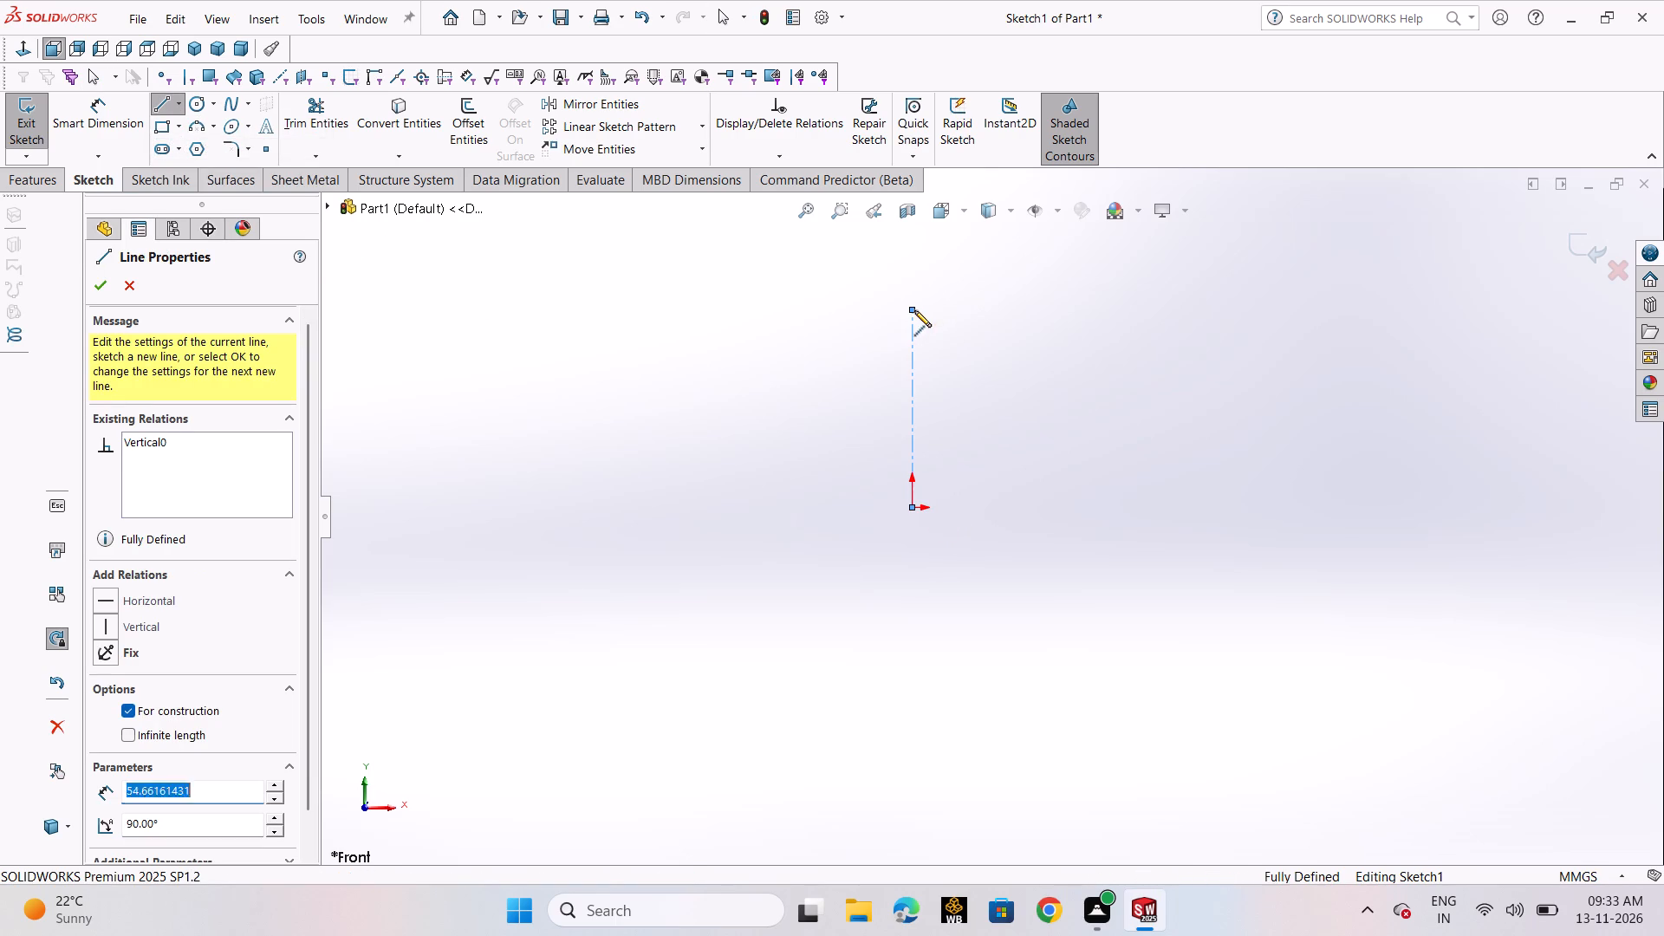
right_click(914, 310)
left_click(934, 329)
left_click(821, 393)
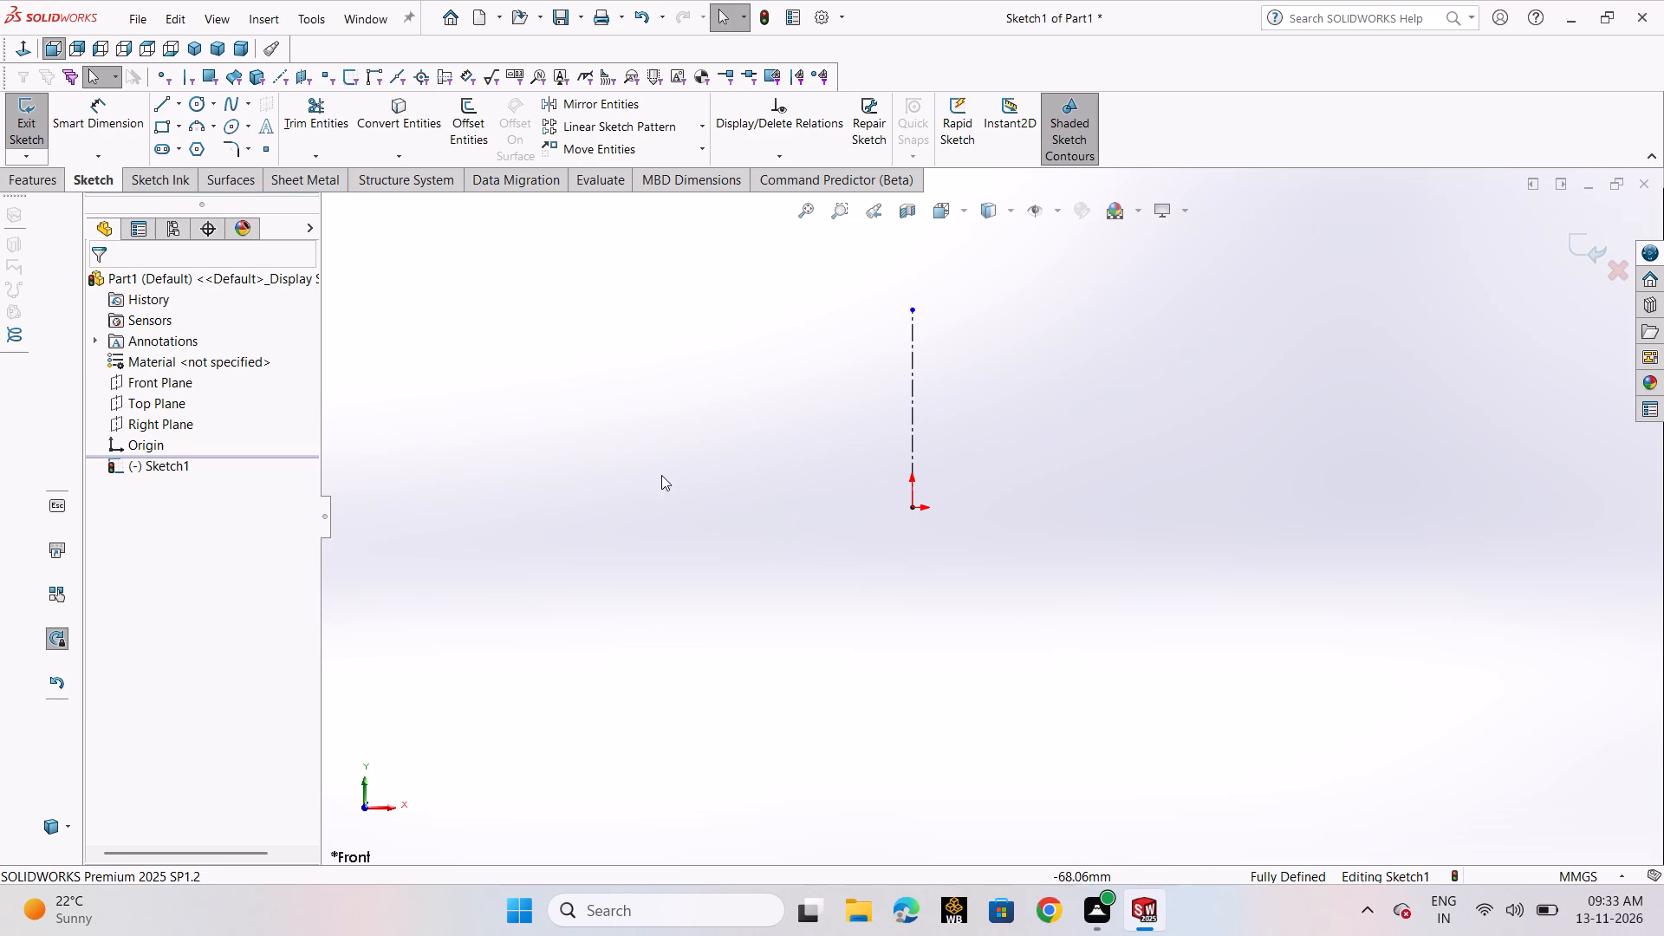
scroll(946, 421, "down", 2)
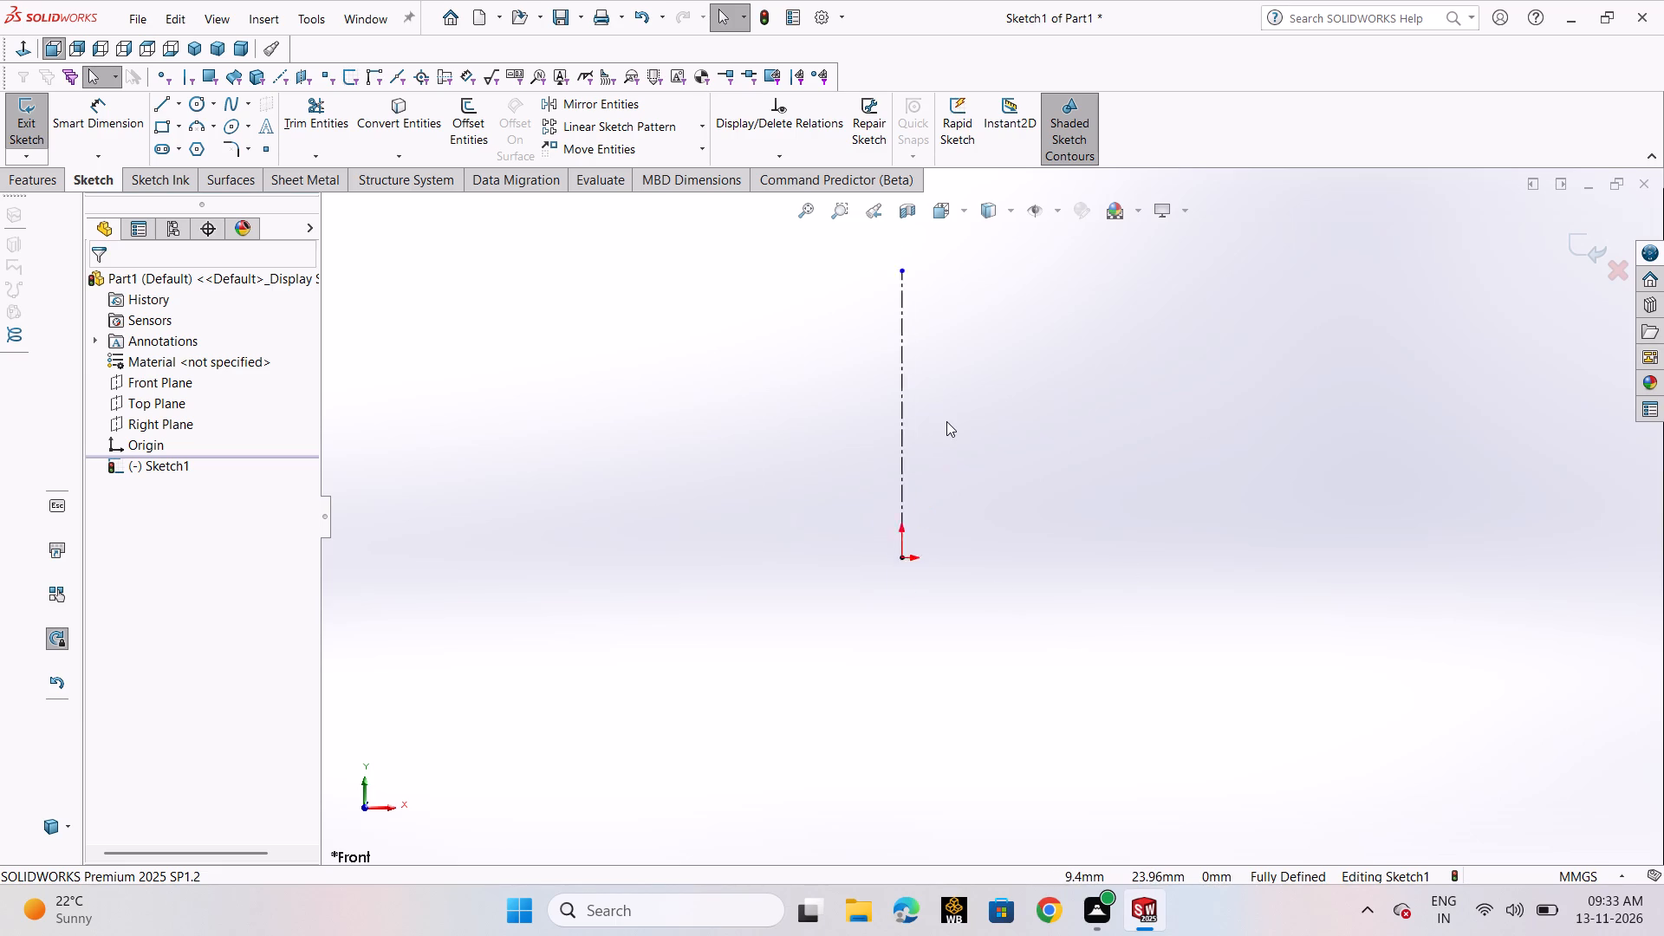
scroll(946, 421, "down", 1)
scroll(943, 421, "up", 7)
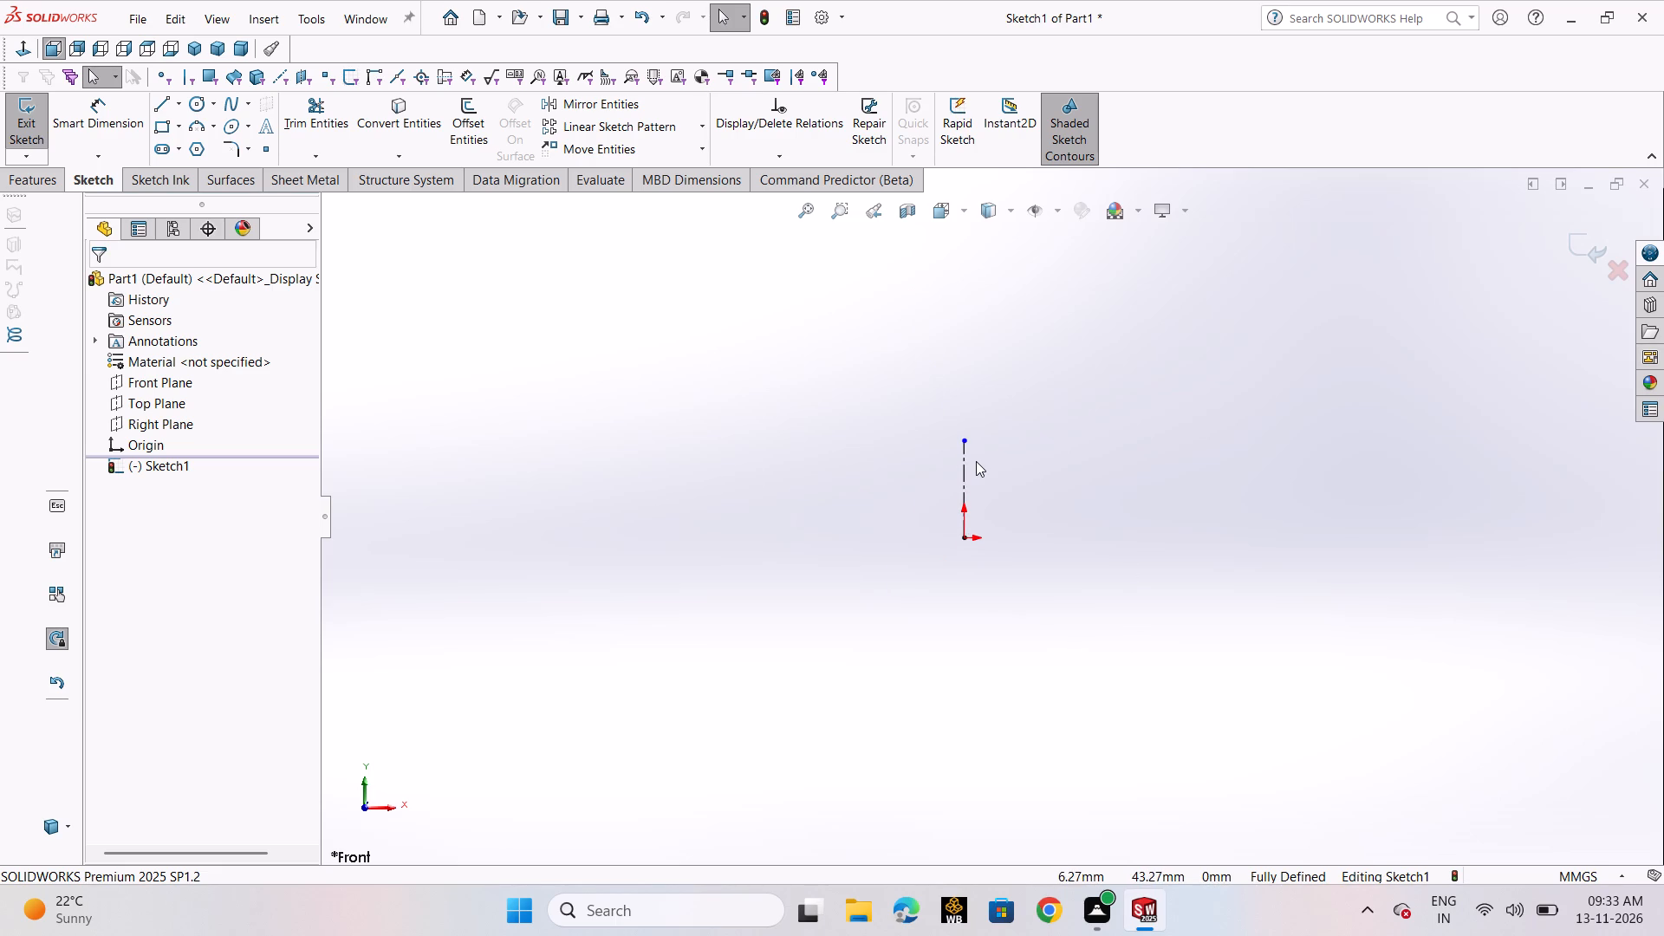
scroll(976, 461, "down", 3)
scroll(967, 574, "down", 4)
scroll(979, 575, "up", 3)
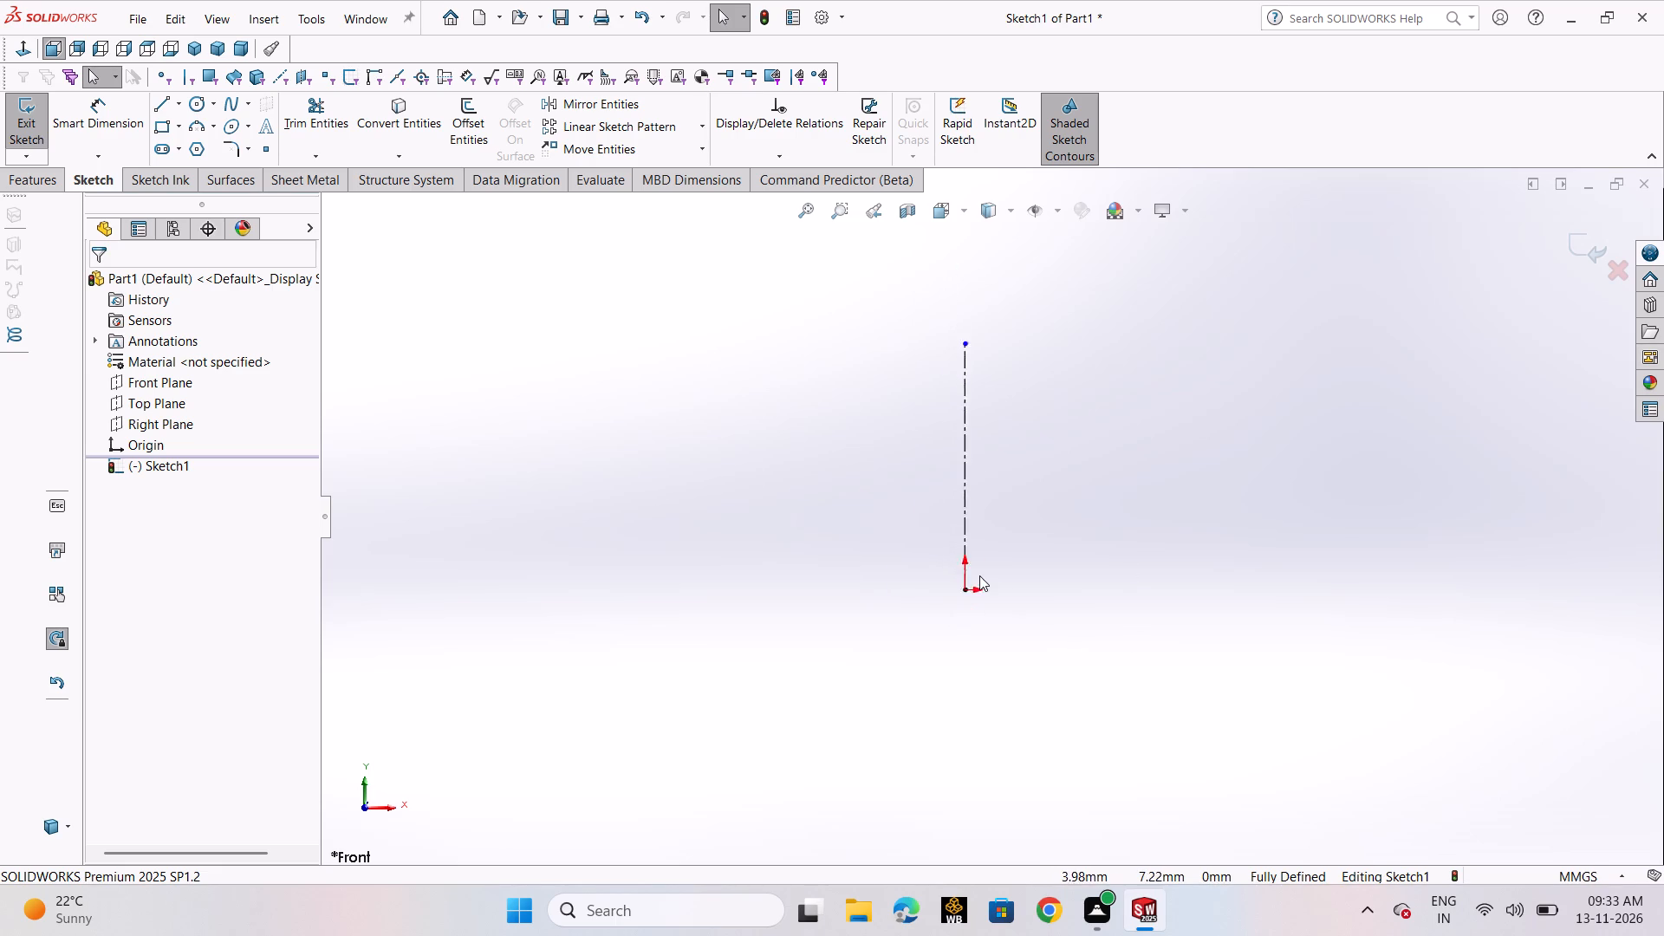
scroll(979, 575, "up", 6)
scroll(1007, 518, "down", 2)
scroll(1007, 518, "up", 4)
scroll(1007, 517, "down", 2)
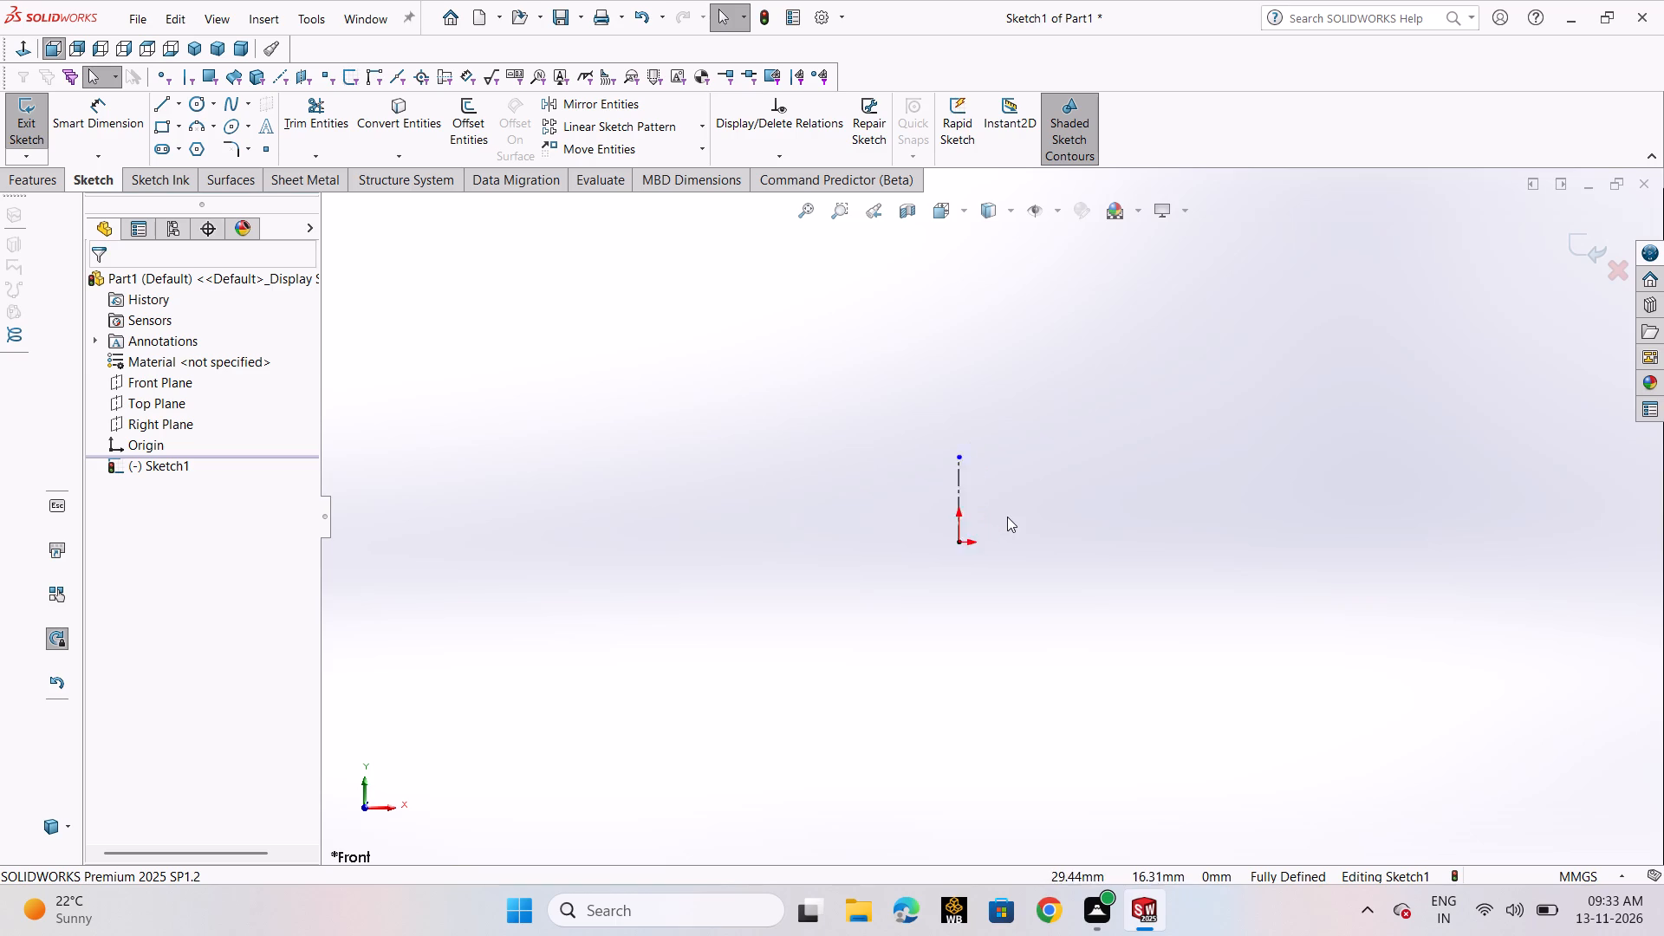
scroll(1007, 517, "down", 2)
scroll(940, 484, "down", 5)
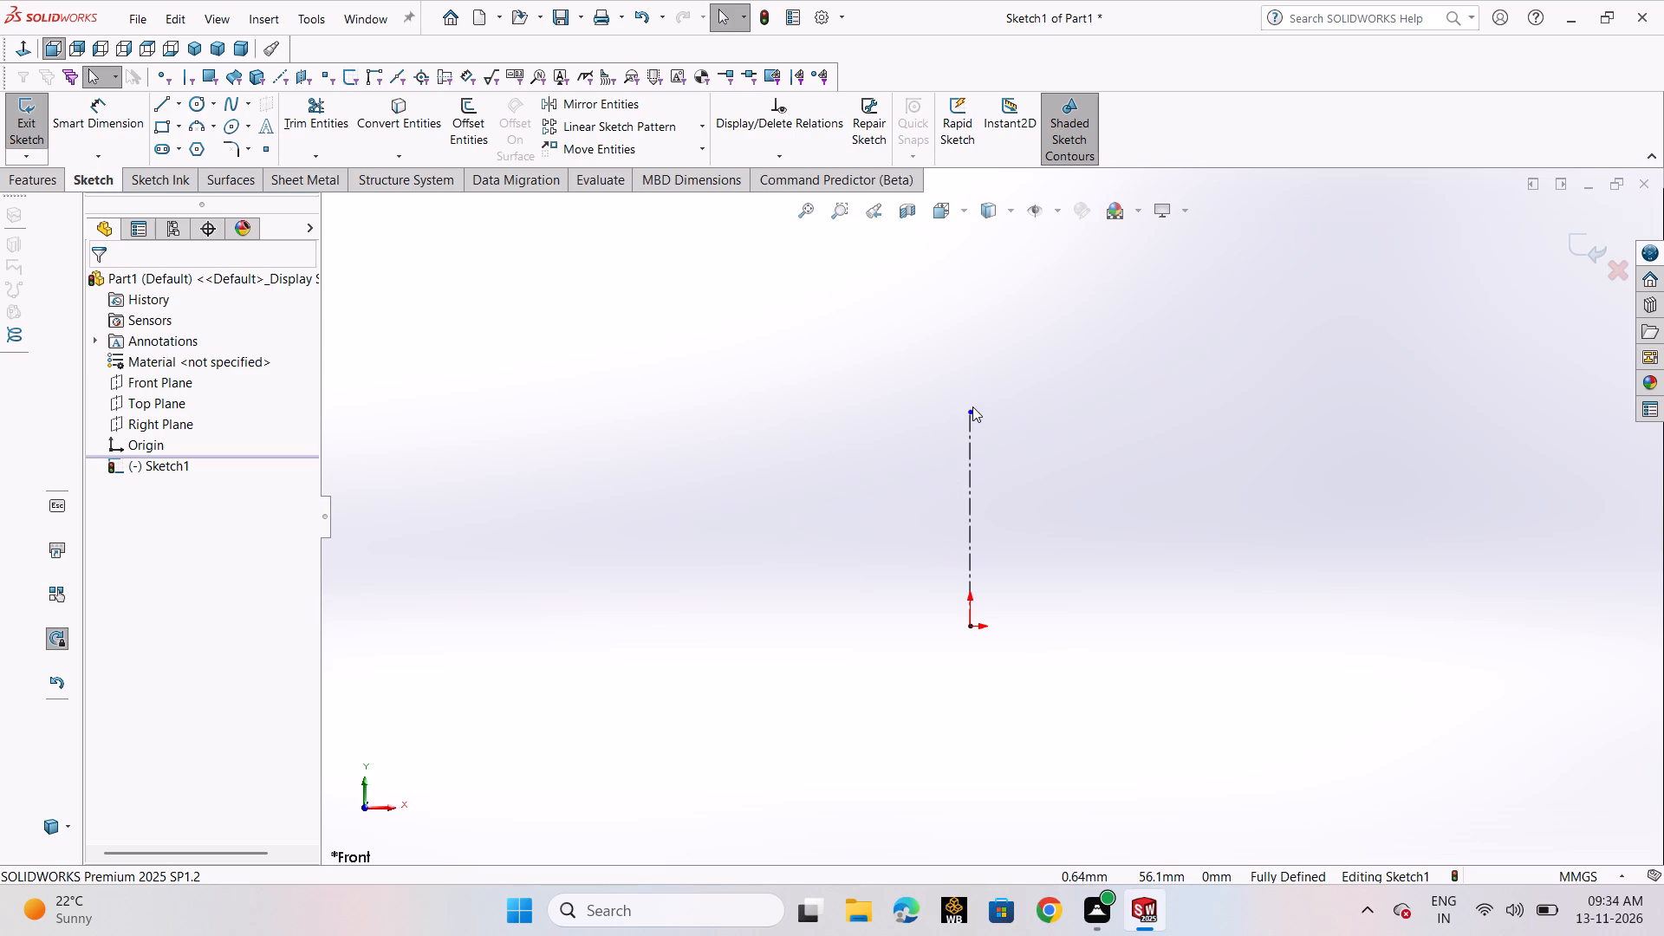
Shorten the vertical centerline by moving its upper endpoint down closer to the origin.
left_click_drag(972, 408, 991, 574)
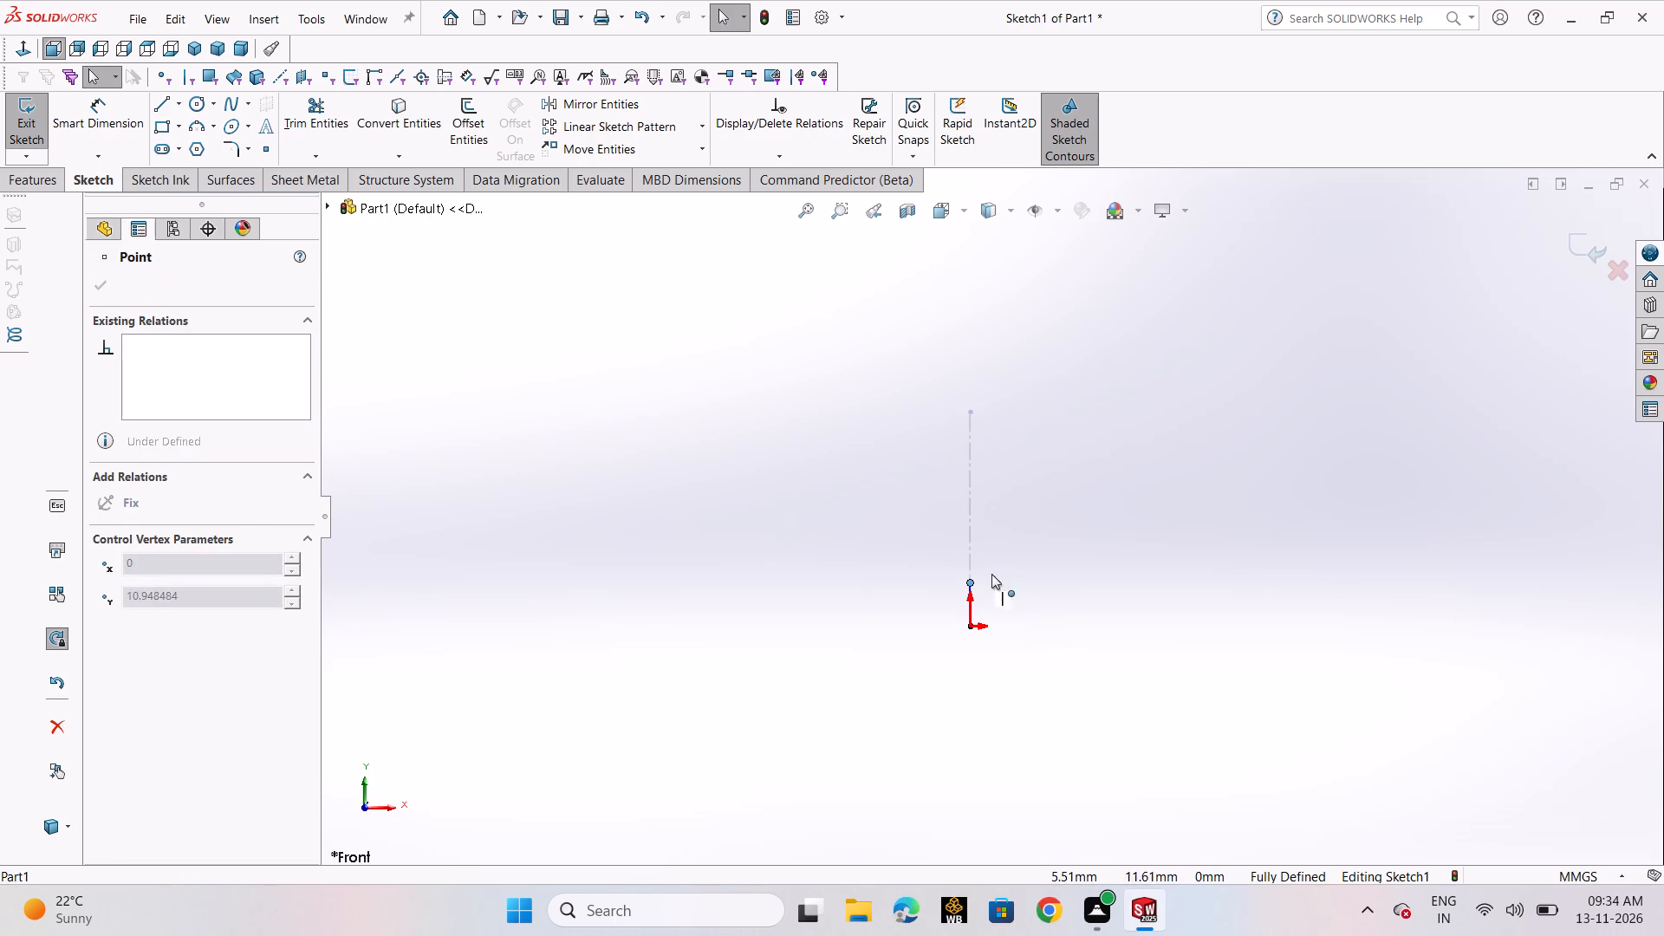
left_click_drag(991, 574, 991, 491)
left_click(1006, 540)
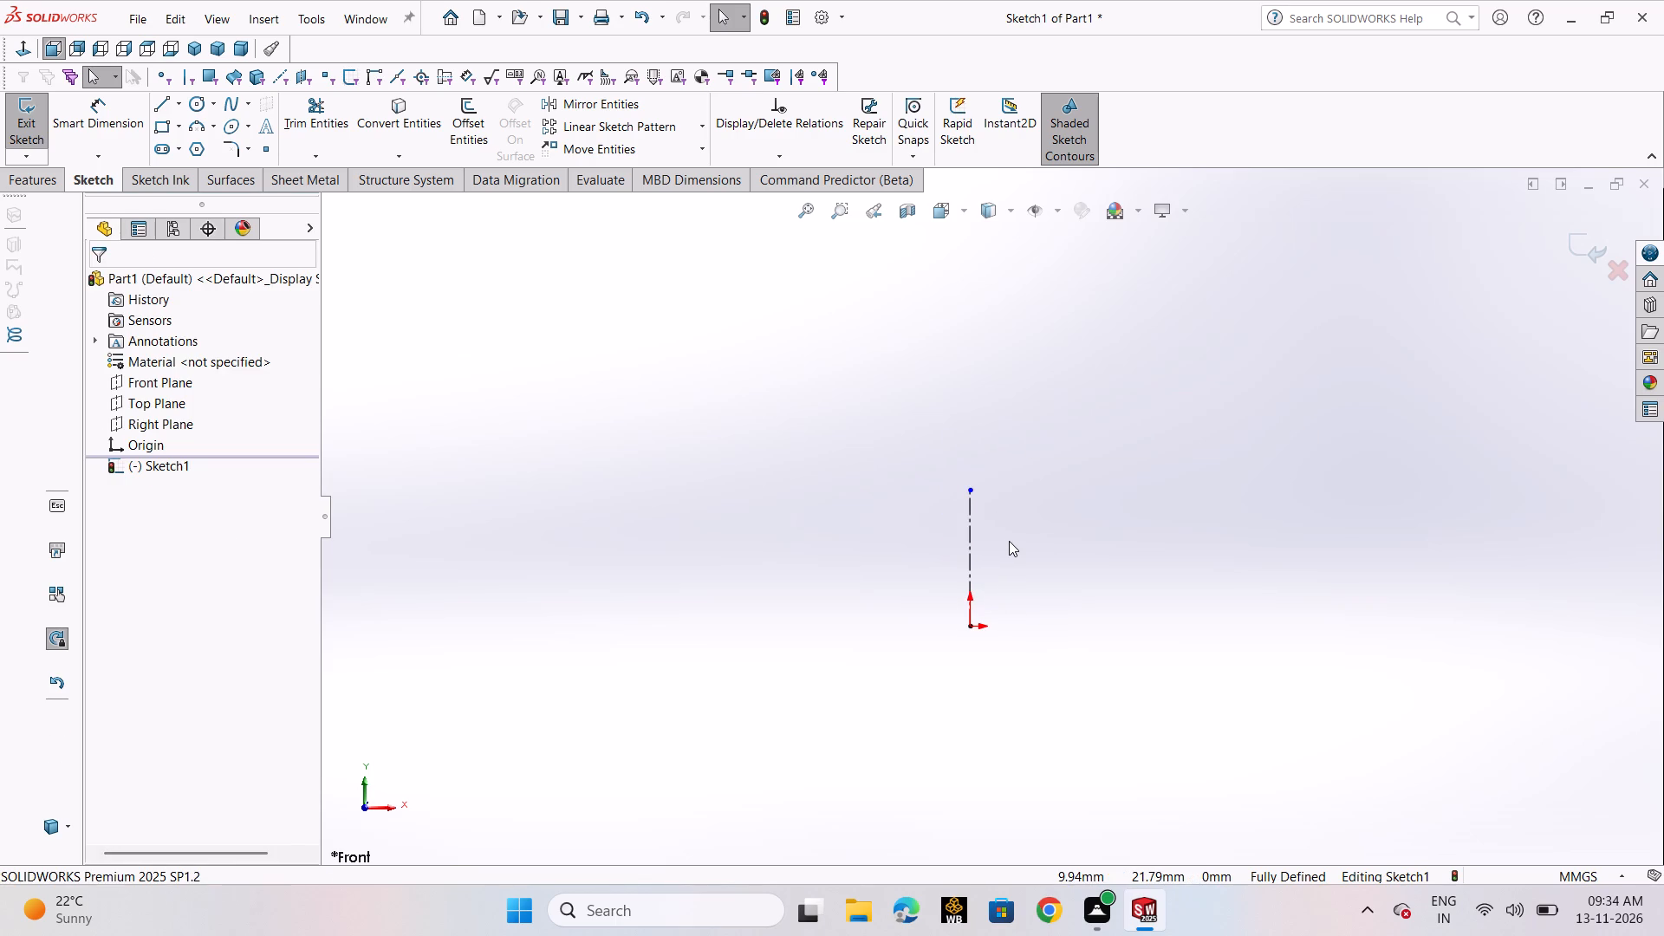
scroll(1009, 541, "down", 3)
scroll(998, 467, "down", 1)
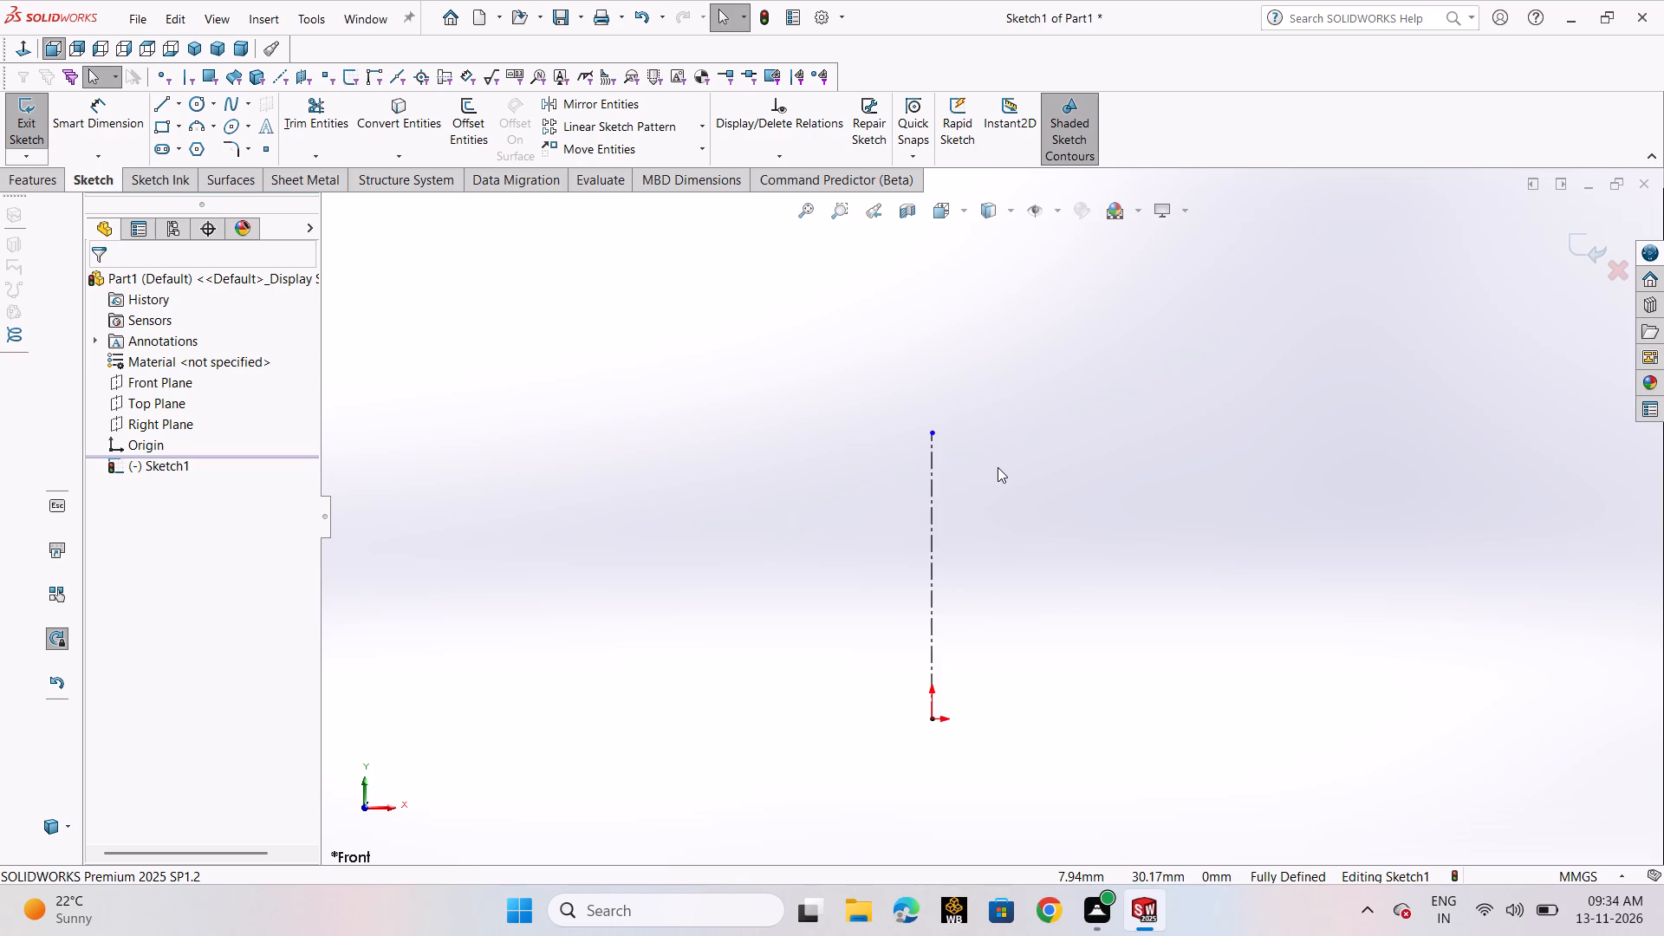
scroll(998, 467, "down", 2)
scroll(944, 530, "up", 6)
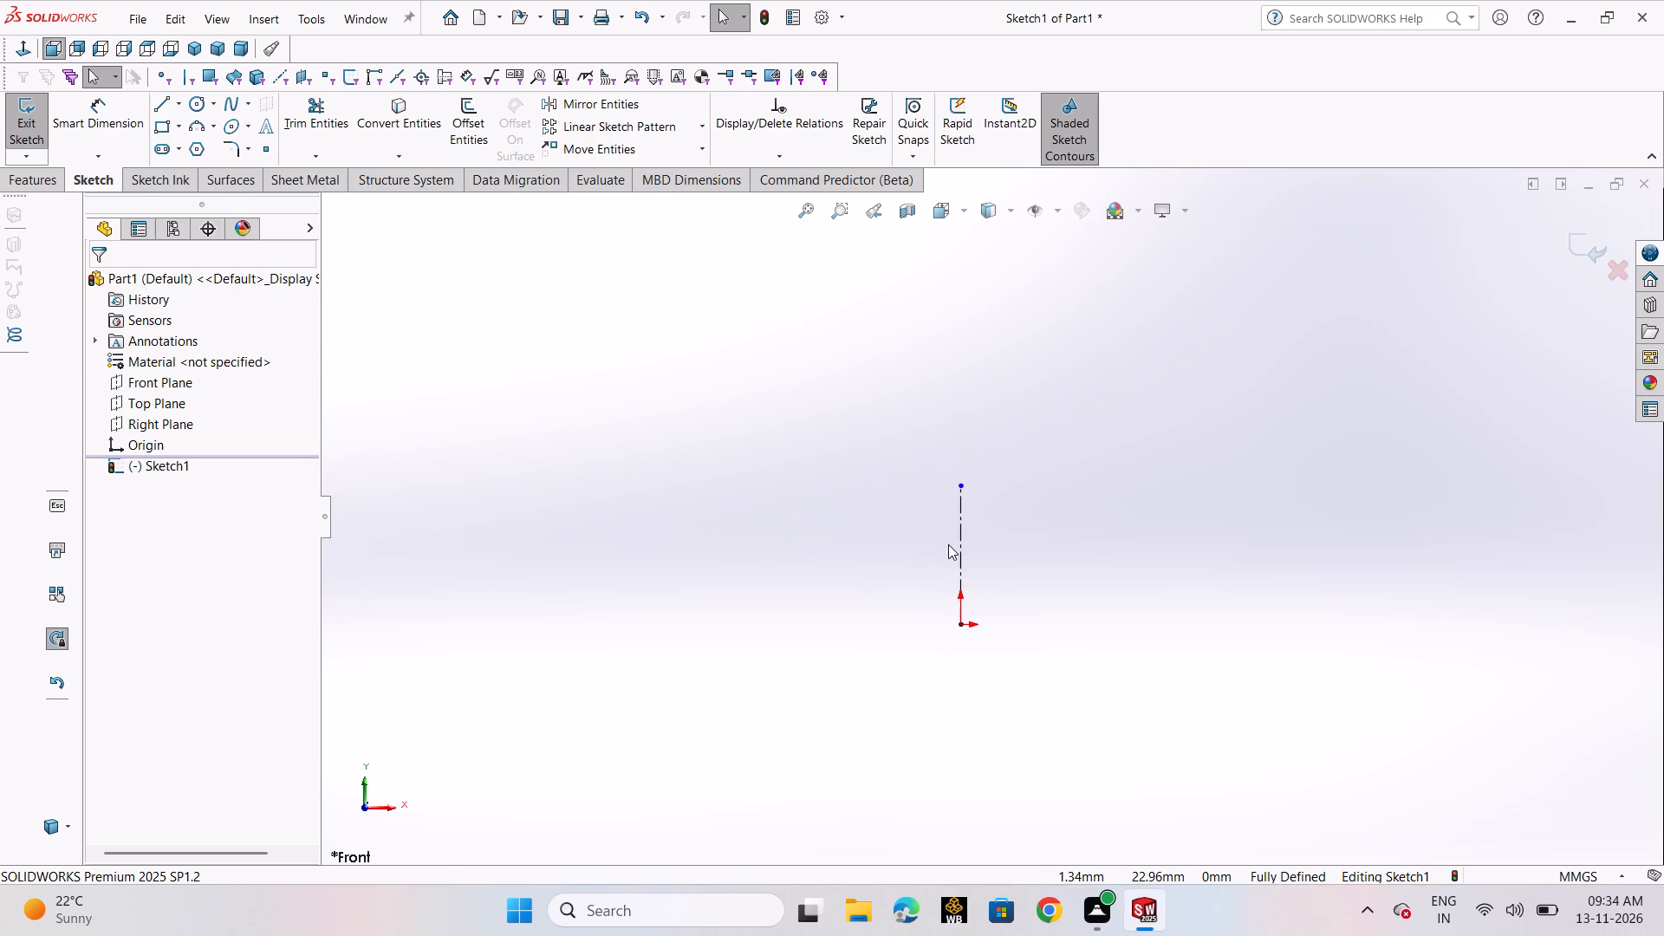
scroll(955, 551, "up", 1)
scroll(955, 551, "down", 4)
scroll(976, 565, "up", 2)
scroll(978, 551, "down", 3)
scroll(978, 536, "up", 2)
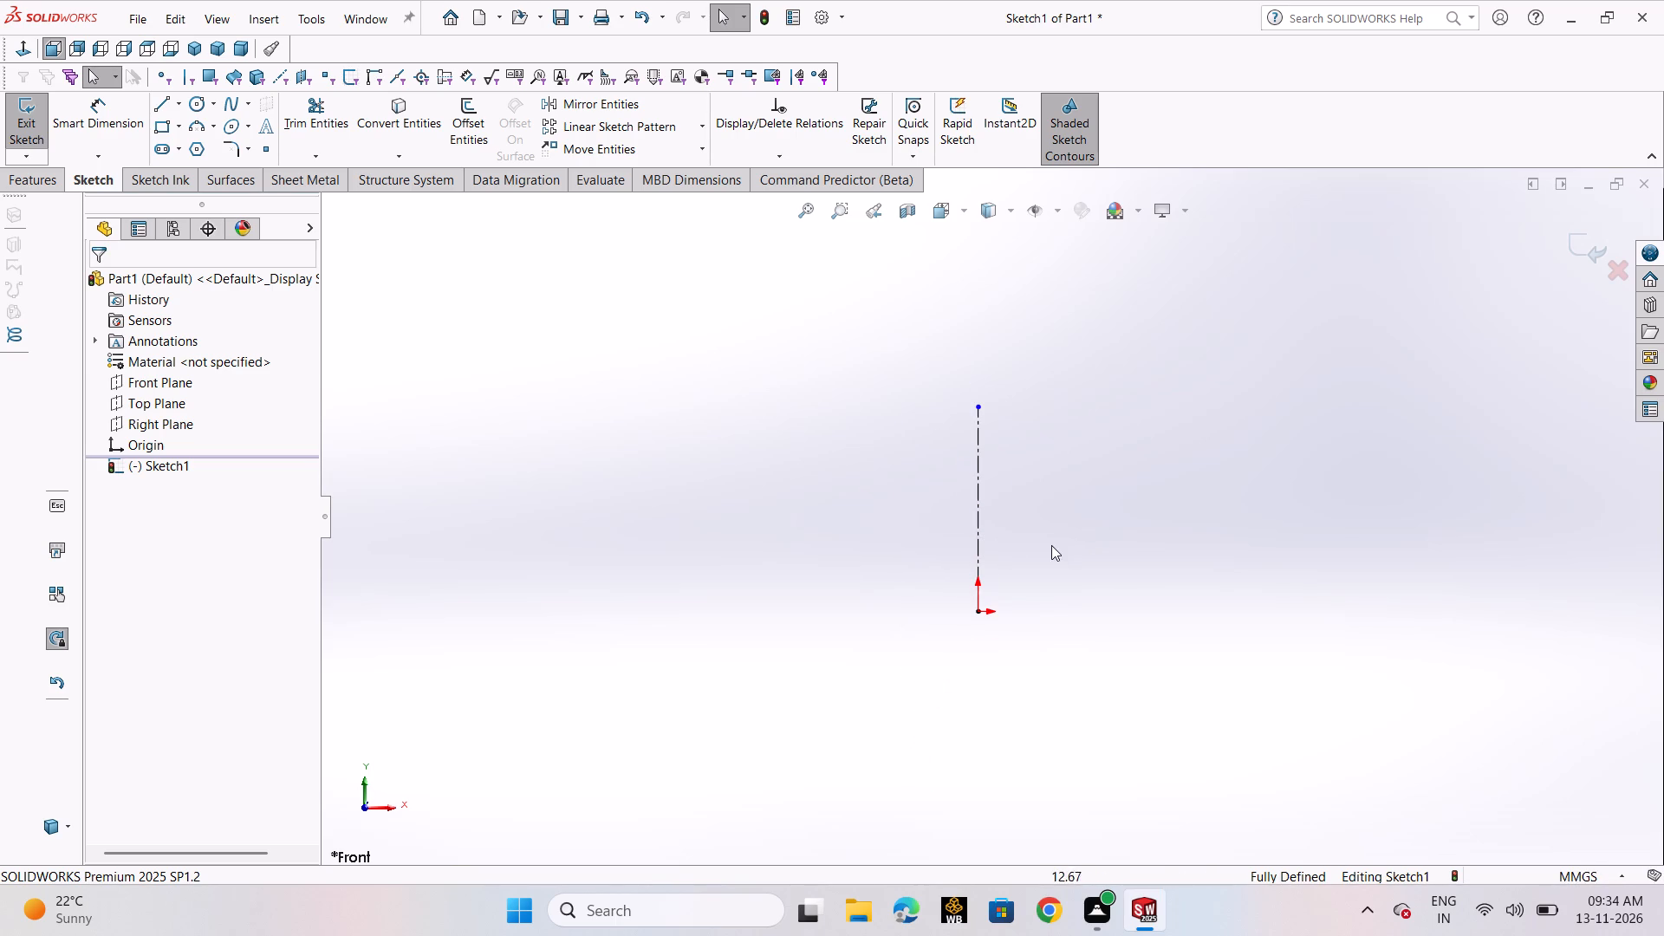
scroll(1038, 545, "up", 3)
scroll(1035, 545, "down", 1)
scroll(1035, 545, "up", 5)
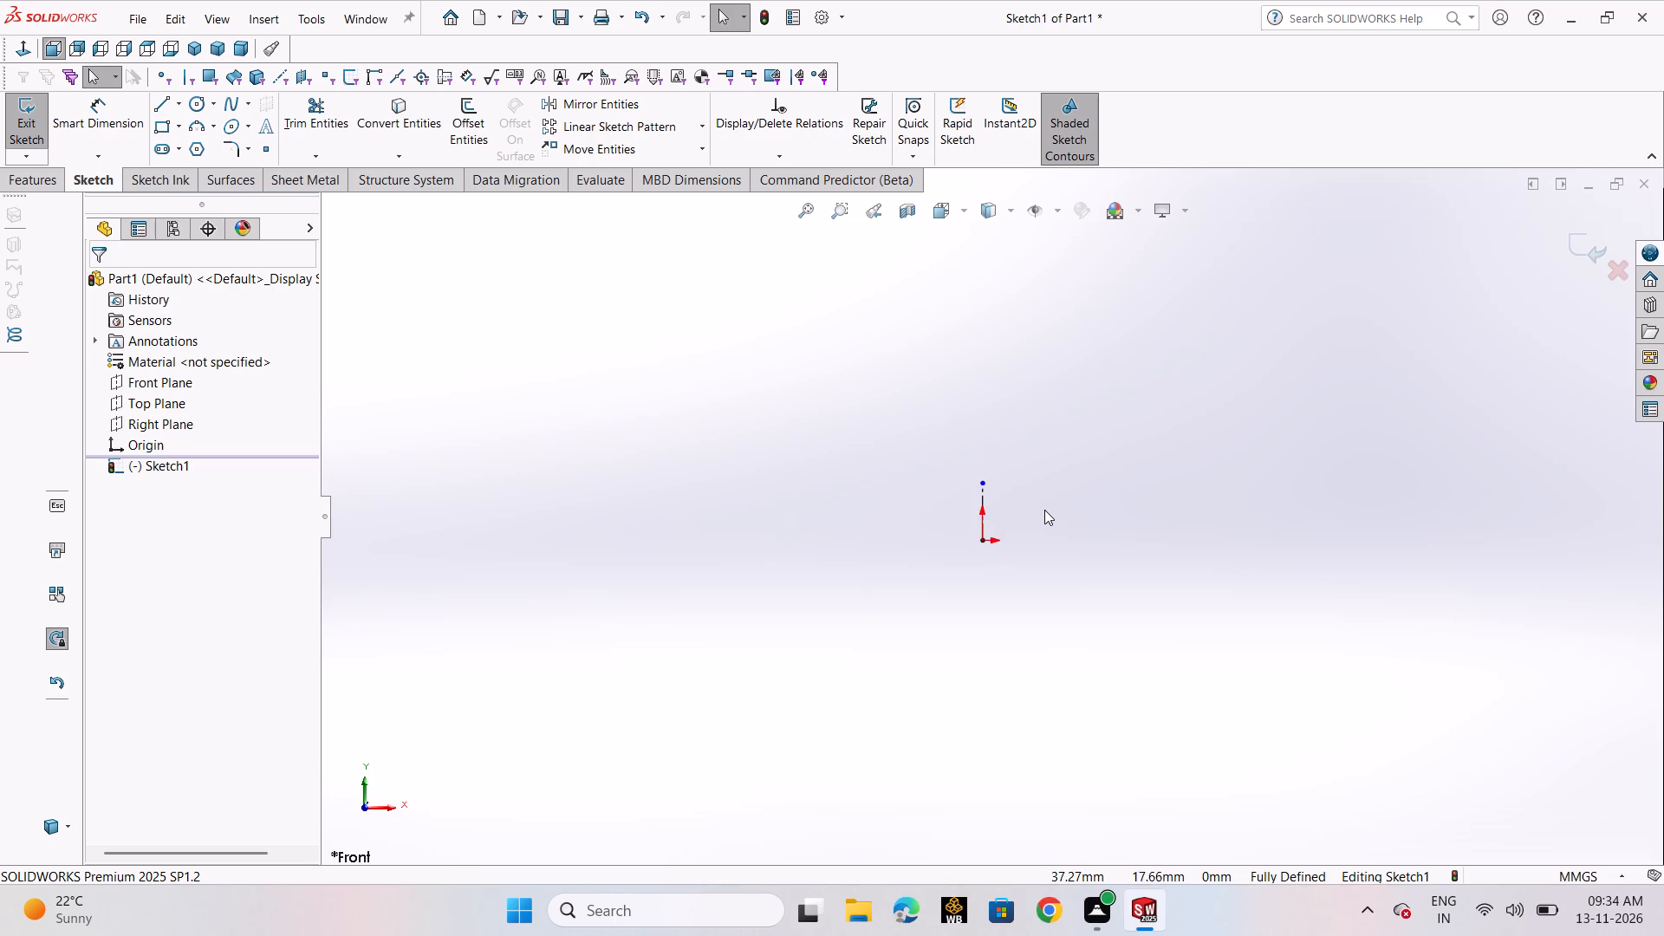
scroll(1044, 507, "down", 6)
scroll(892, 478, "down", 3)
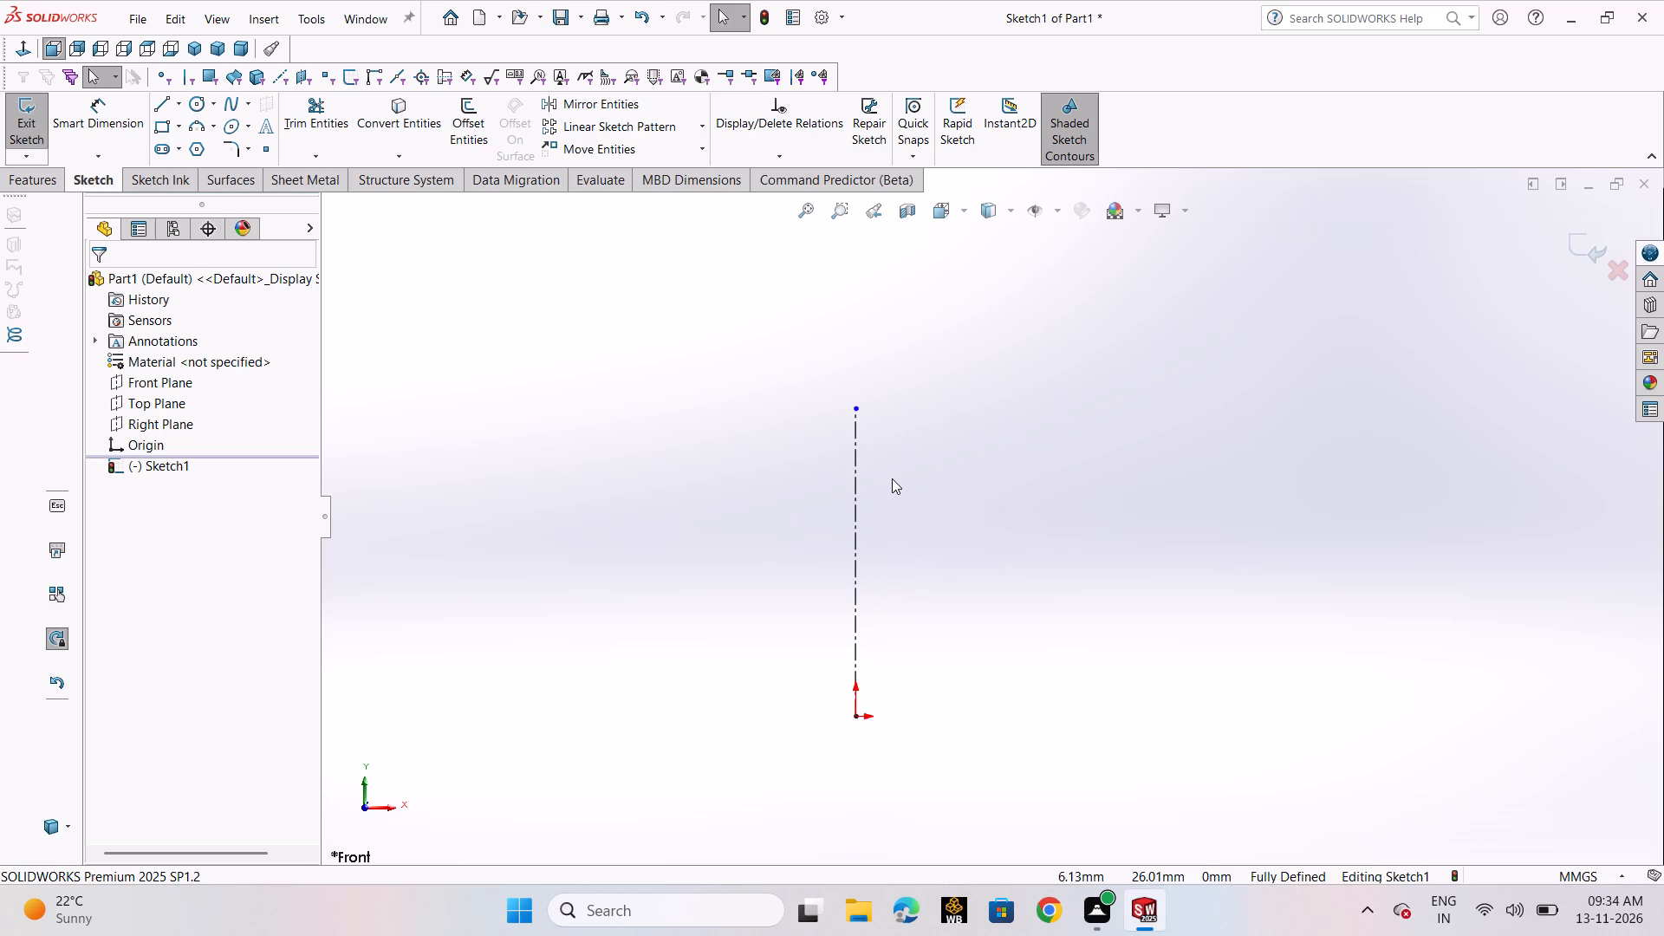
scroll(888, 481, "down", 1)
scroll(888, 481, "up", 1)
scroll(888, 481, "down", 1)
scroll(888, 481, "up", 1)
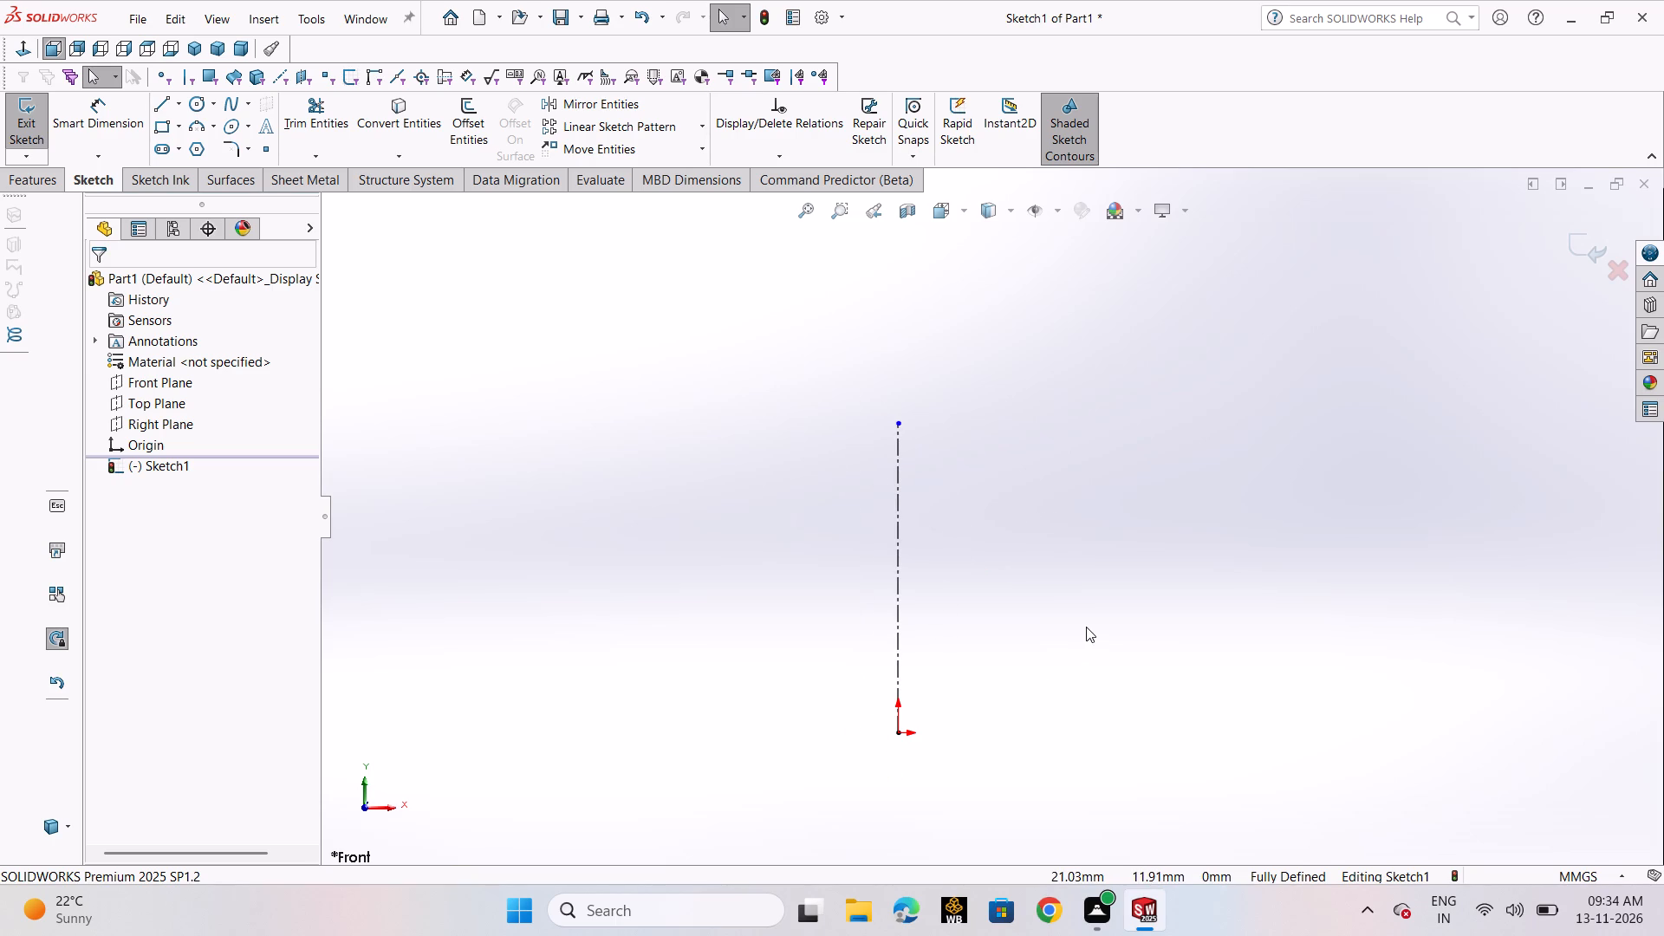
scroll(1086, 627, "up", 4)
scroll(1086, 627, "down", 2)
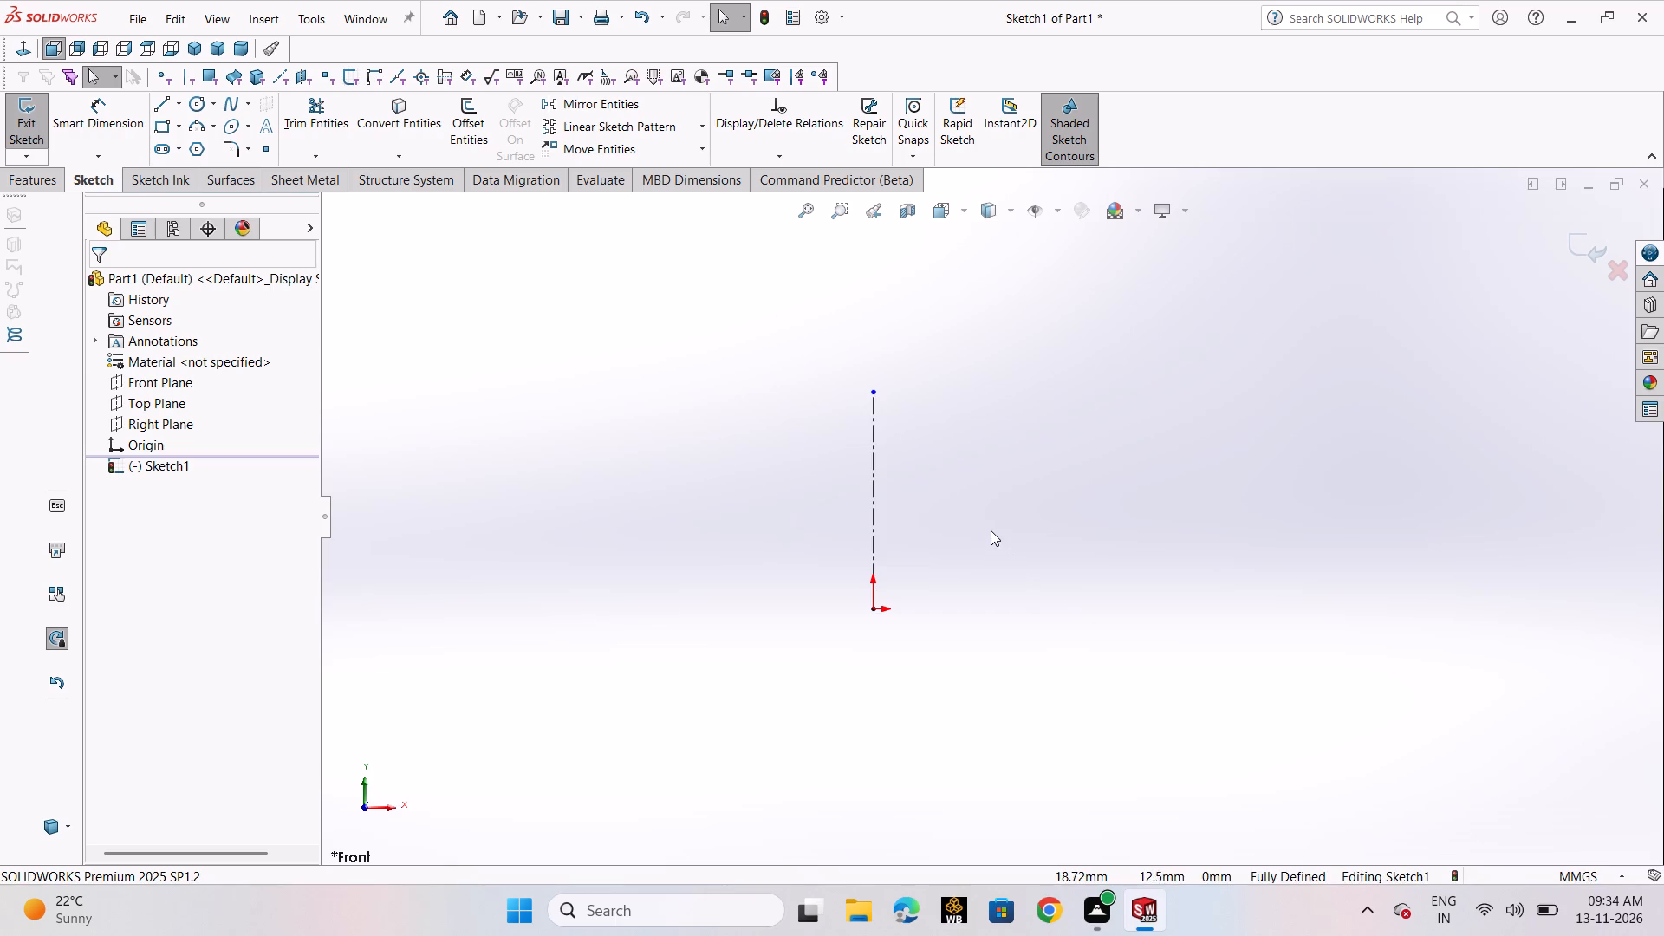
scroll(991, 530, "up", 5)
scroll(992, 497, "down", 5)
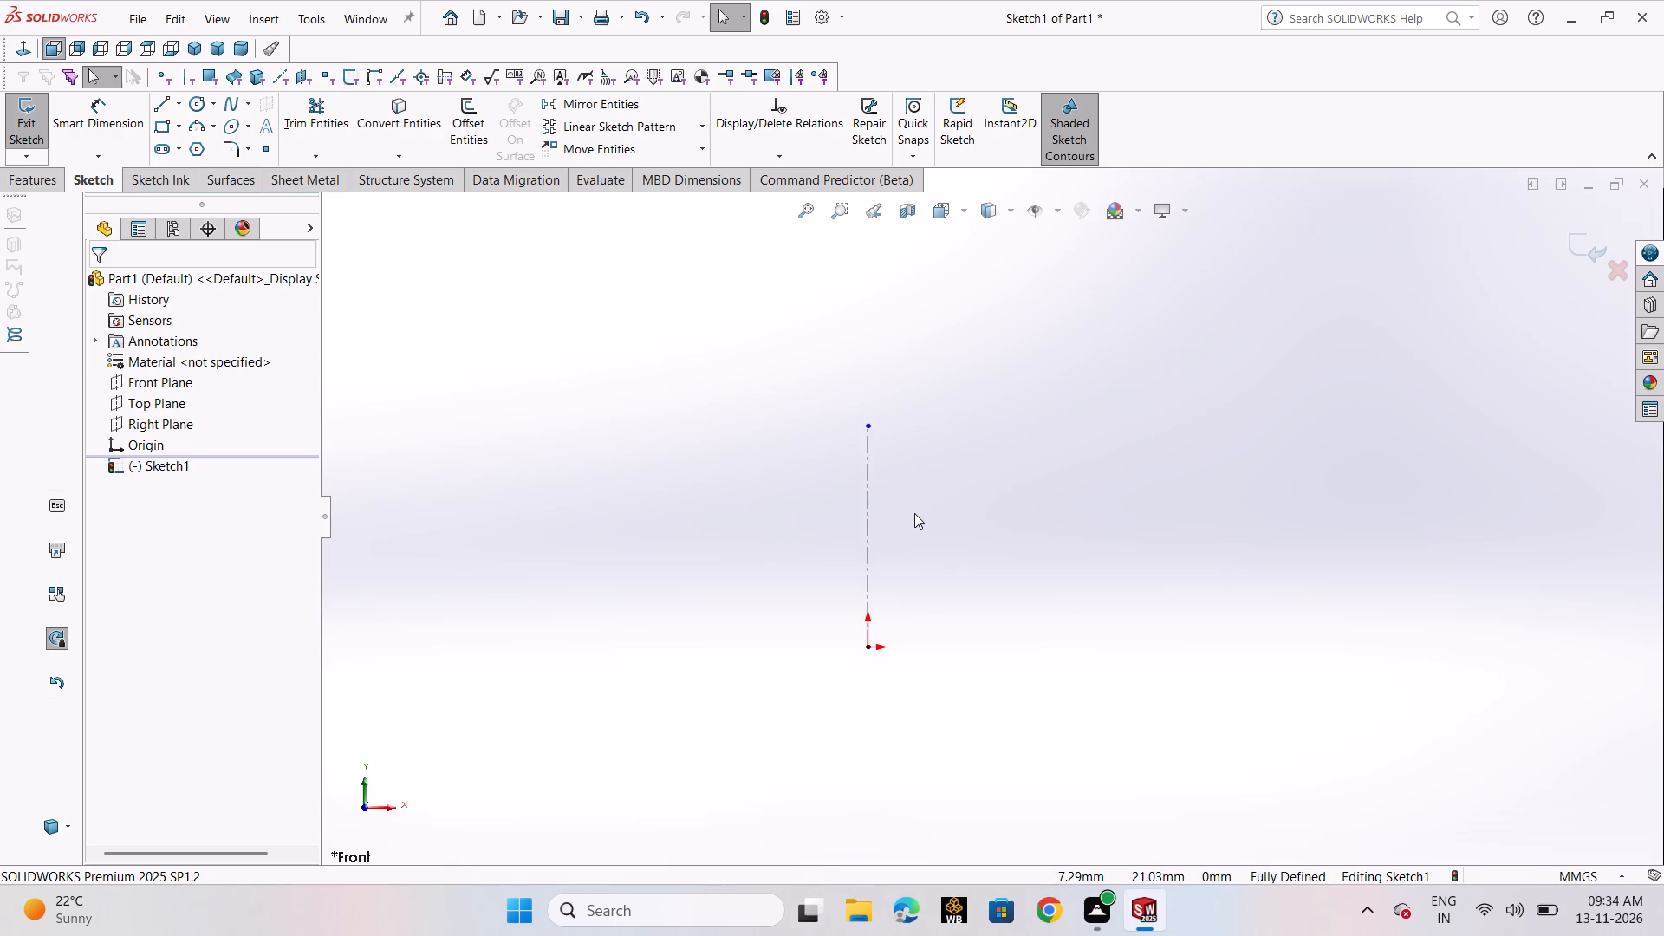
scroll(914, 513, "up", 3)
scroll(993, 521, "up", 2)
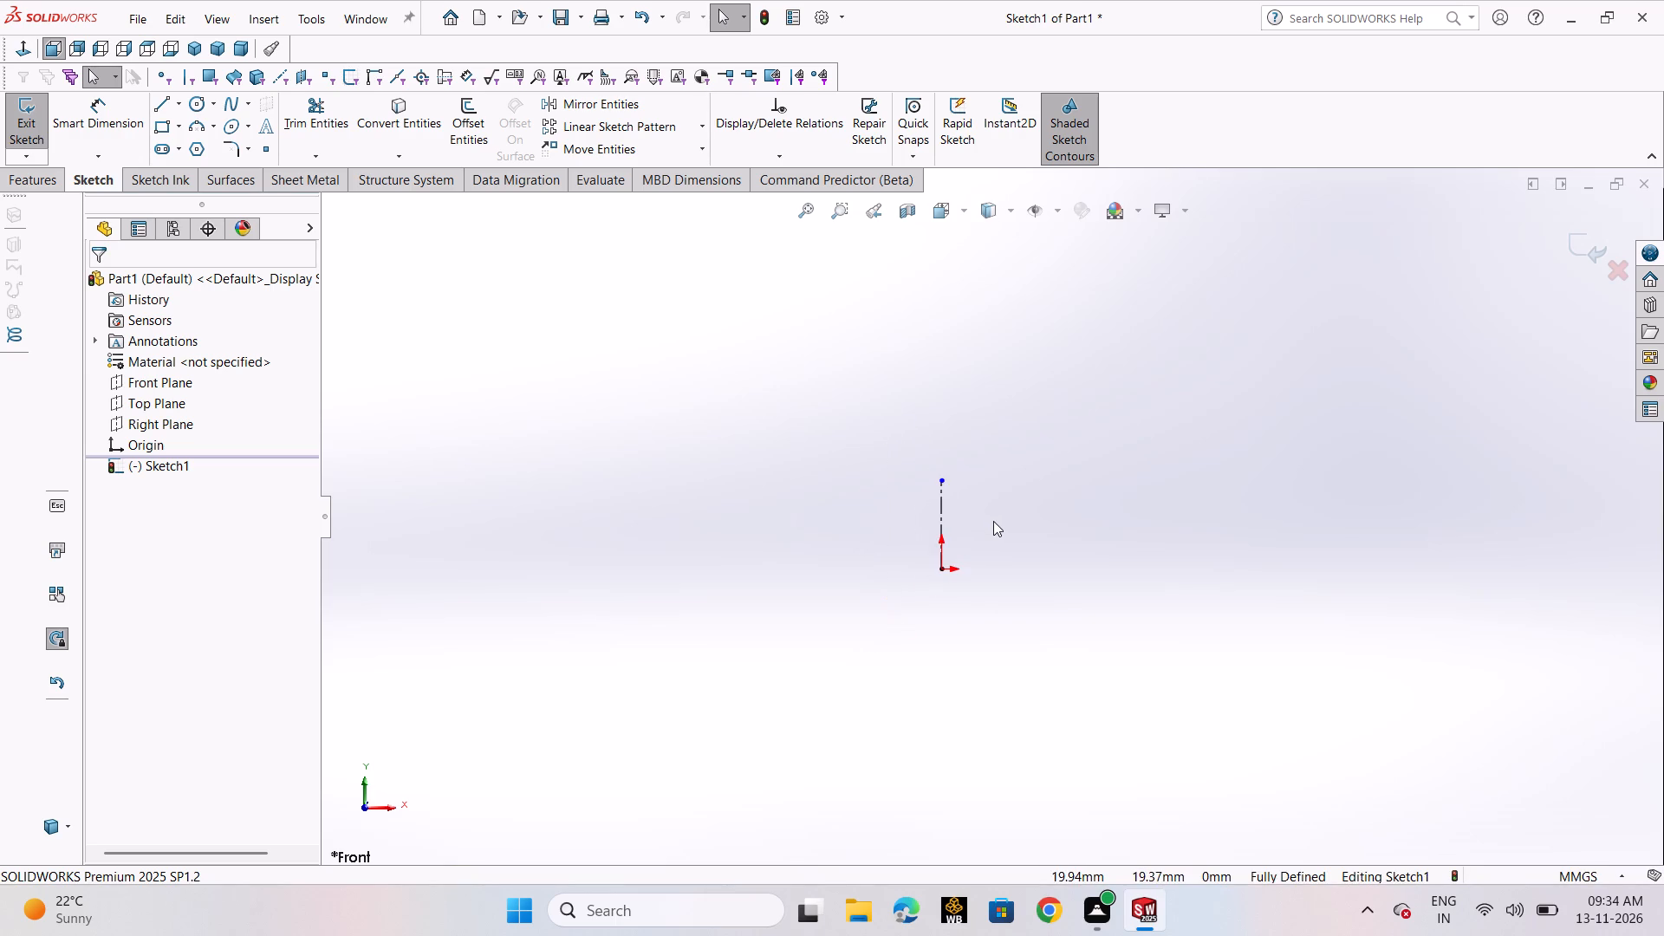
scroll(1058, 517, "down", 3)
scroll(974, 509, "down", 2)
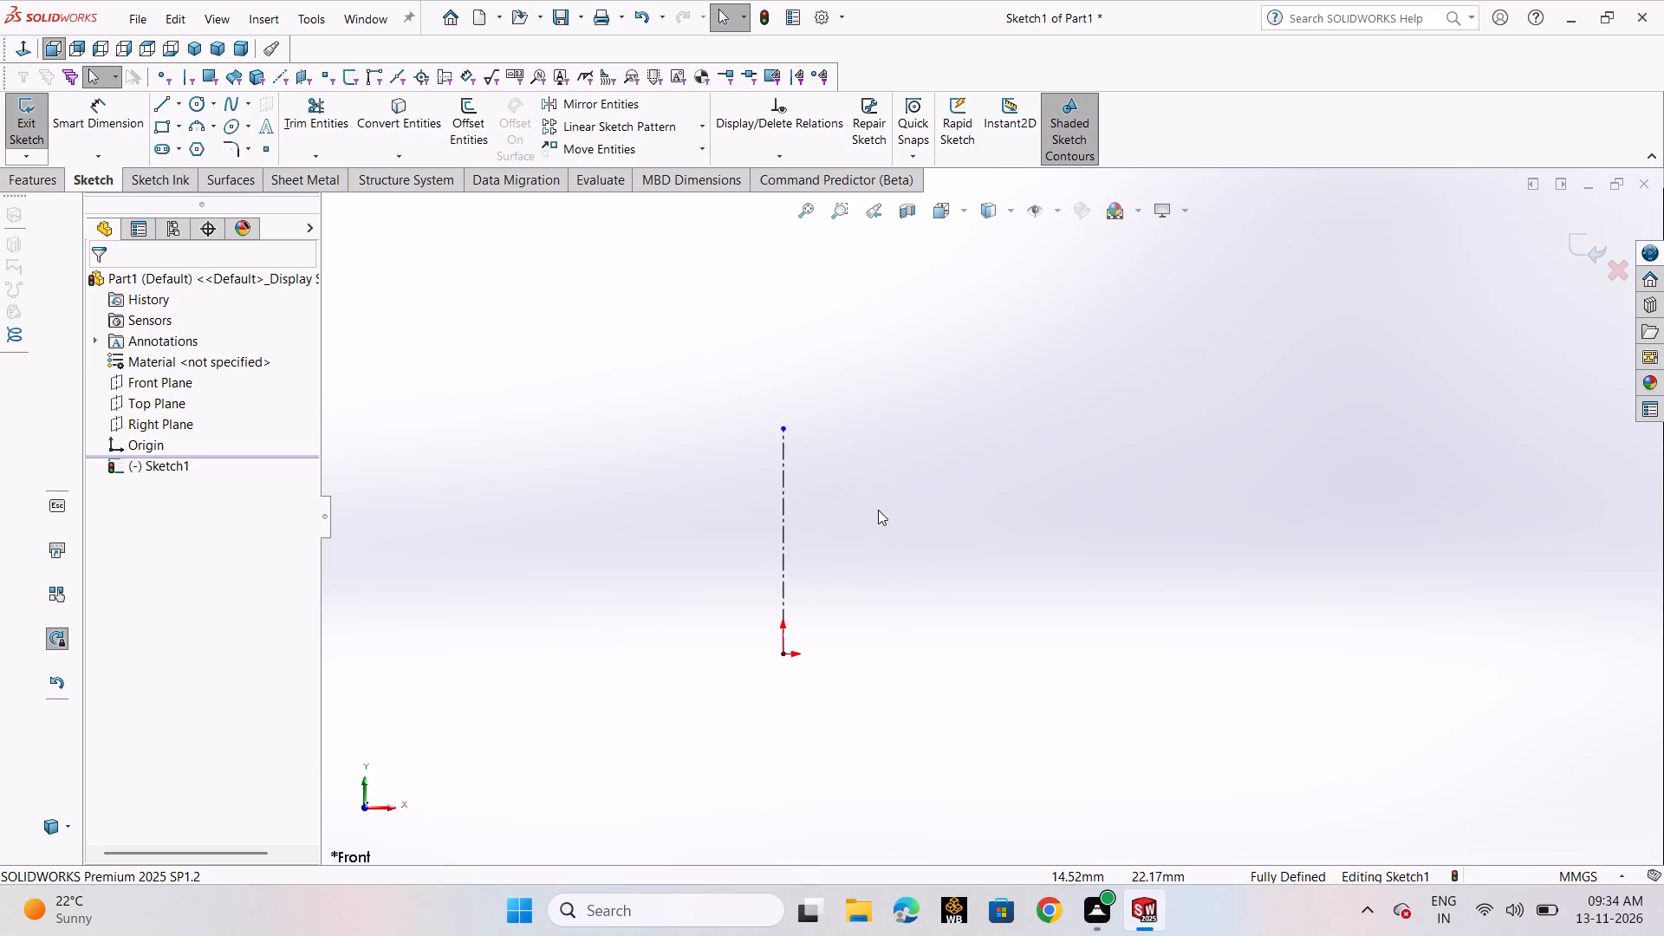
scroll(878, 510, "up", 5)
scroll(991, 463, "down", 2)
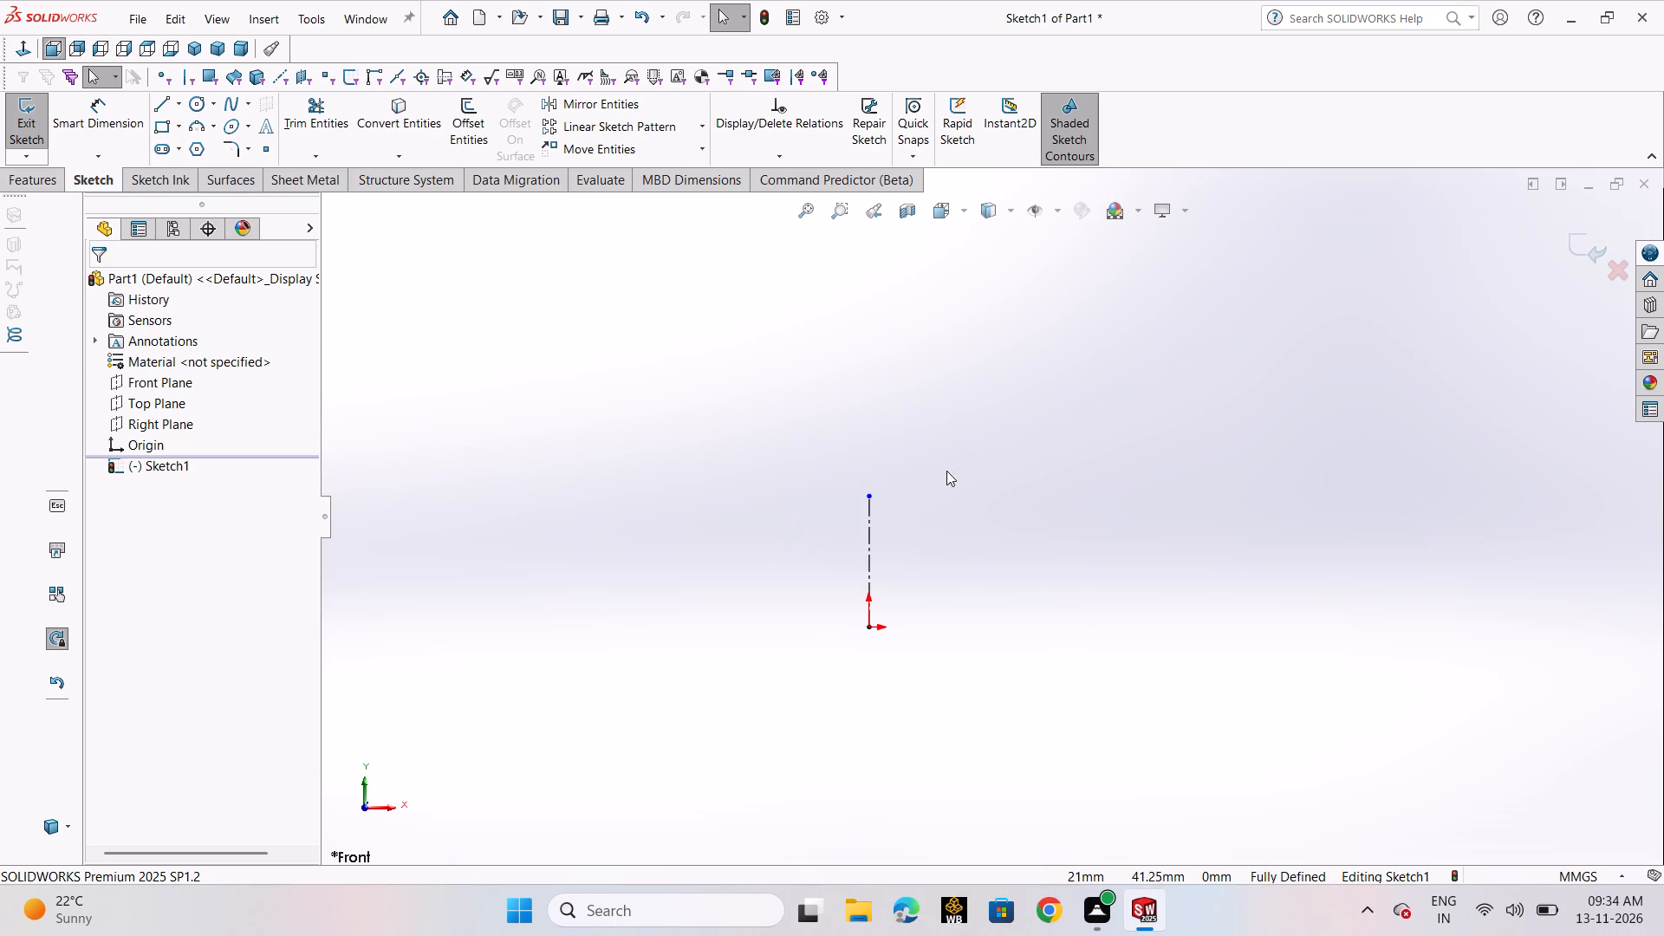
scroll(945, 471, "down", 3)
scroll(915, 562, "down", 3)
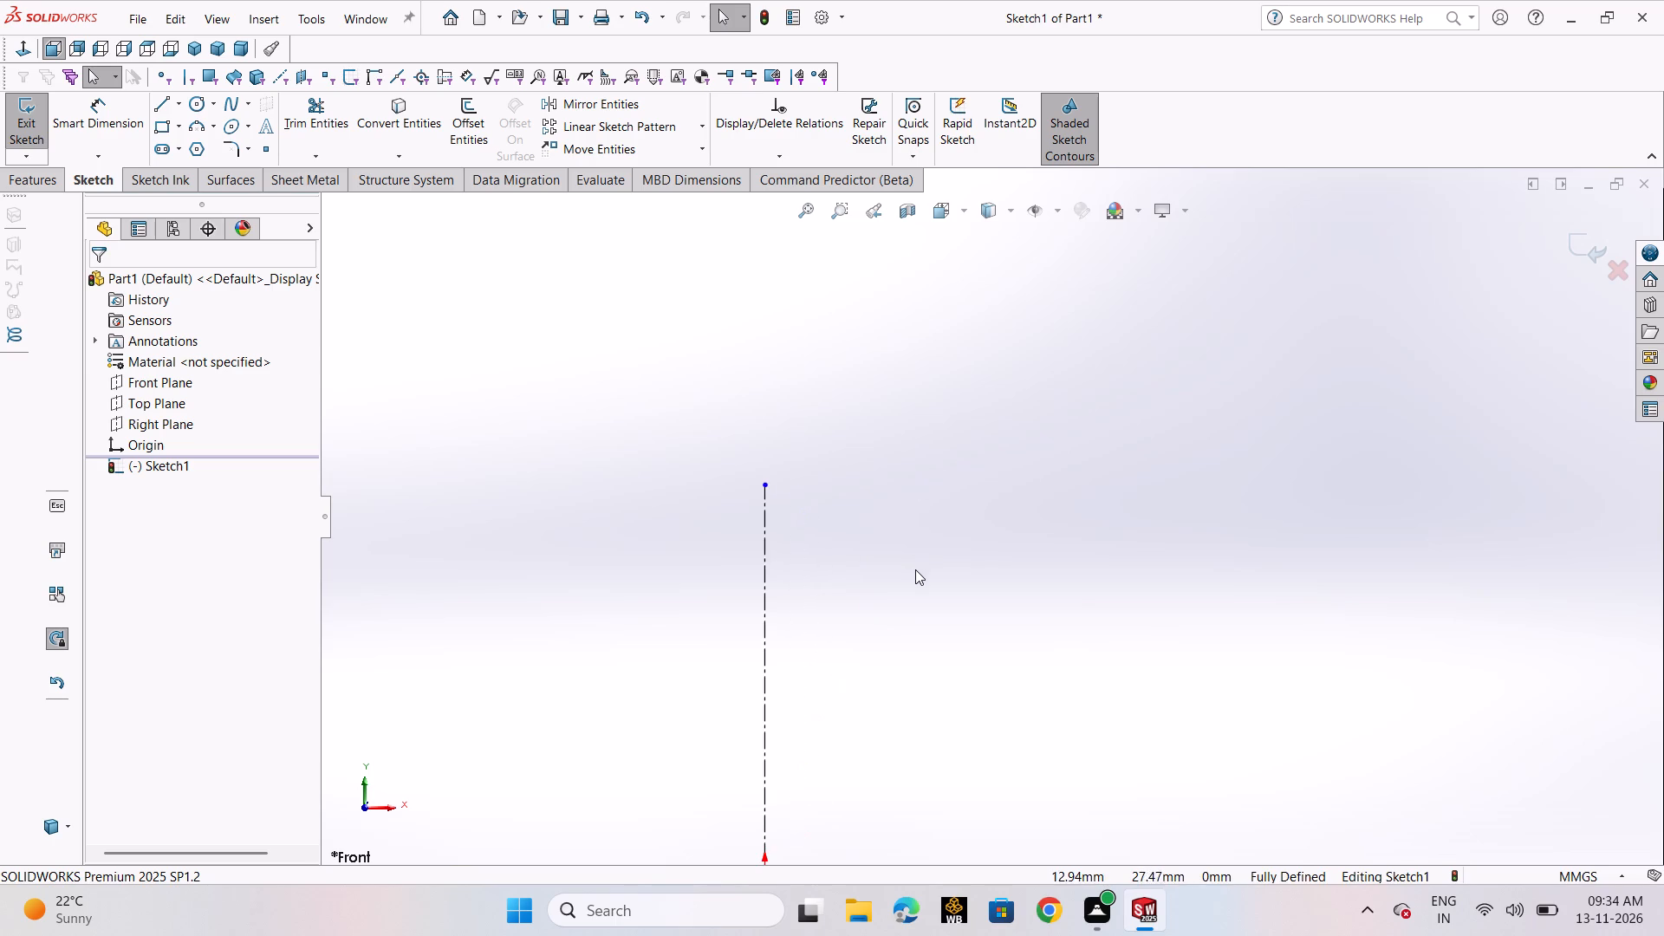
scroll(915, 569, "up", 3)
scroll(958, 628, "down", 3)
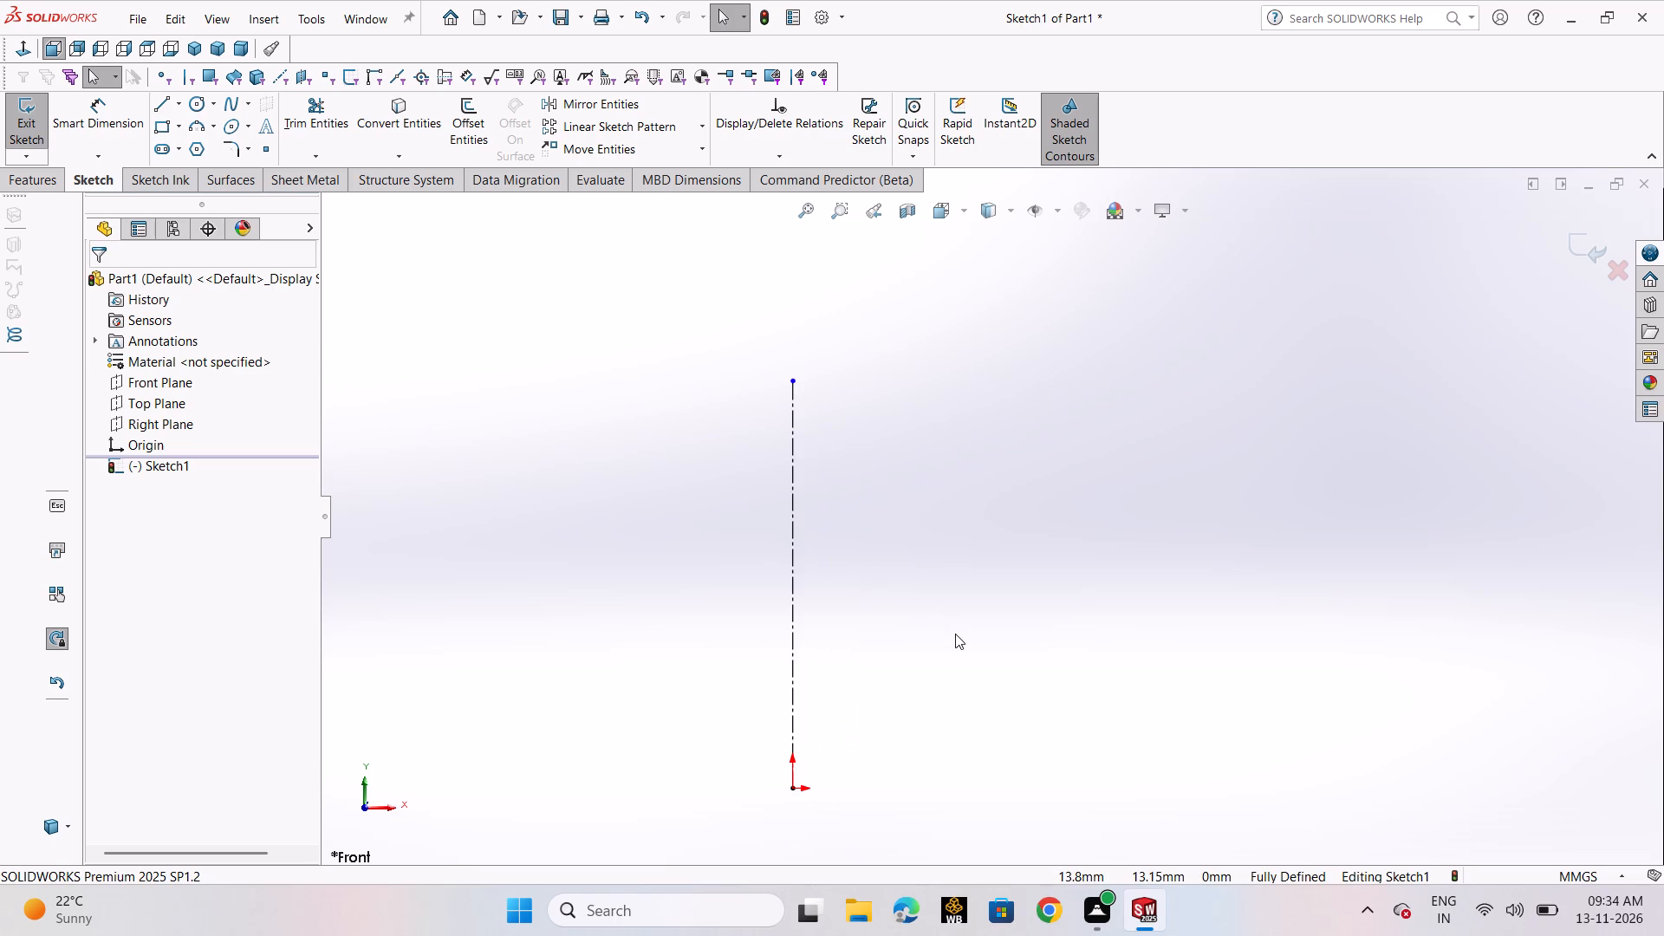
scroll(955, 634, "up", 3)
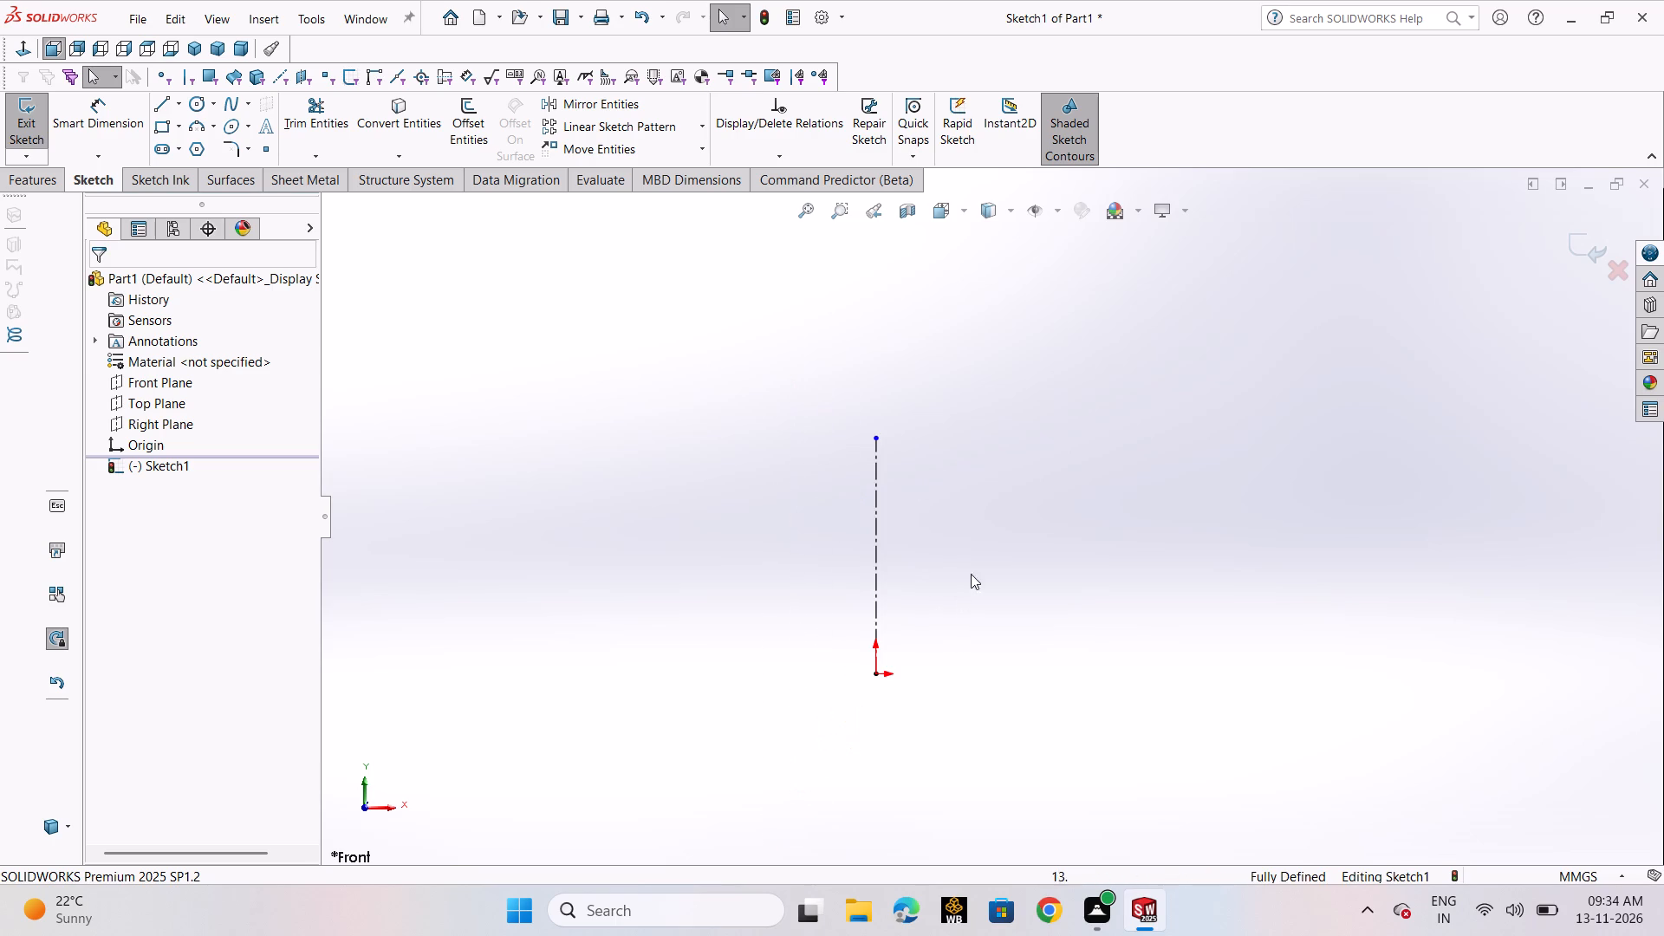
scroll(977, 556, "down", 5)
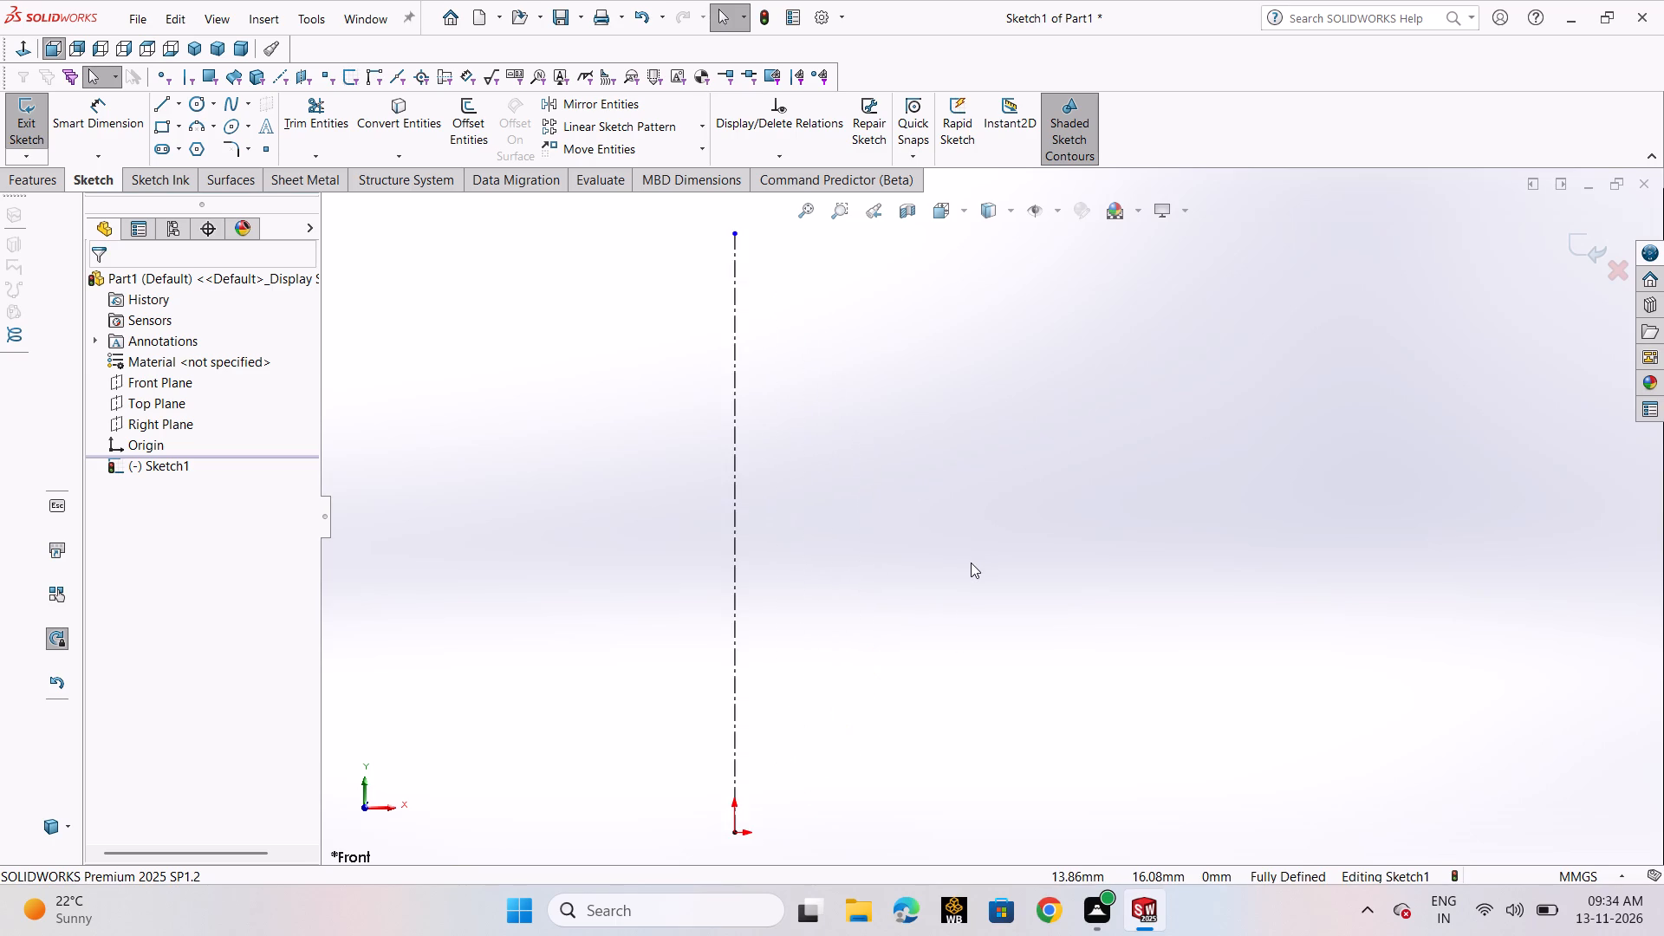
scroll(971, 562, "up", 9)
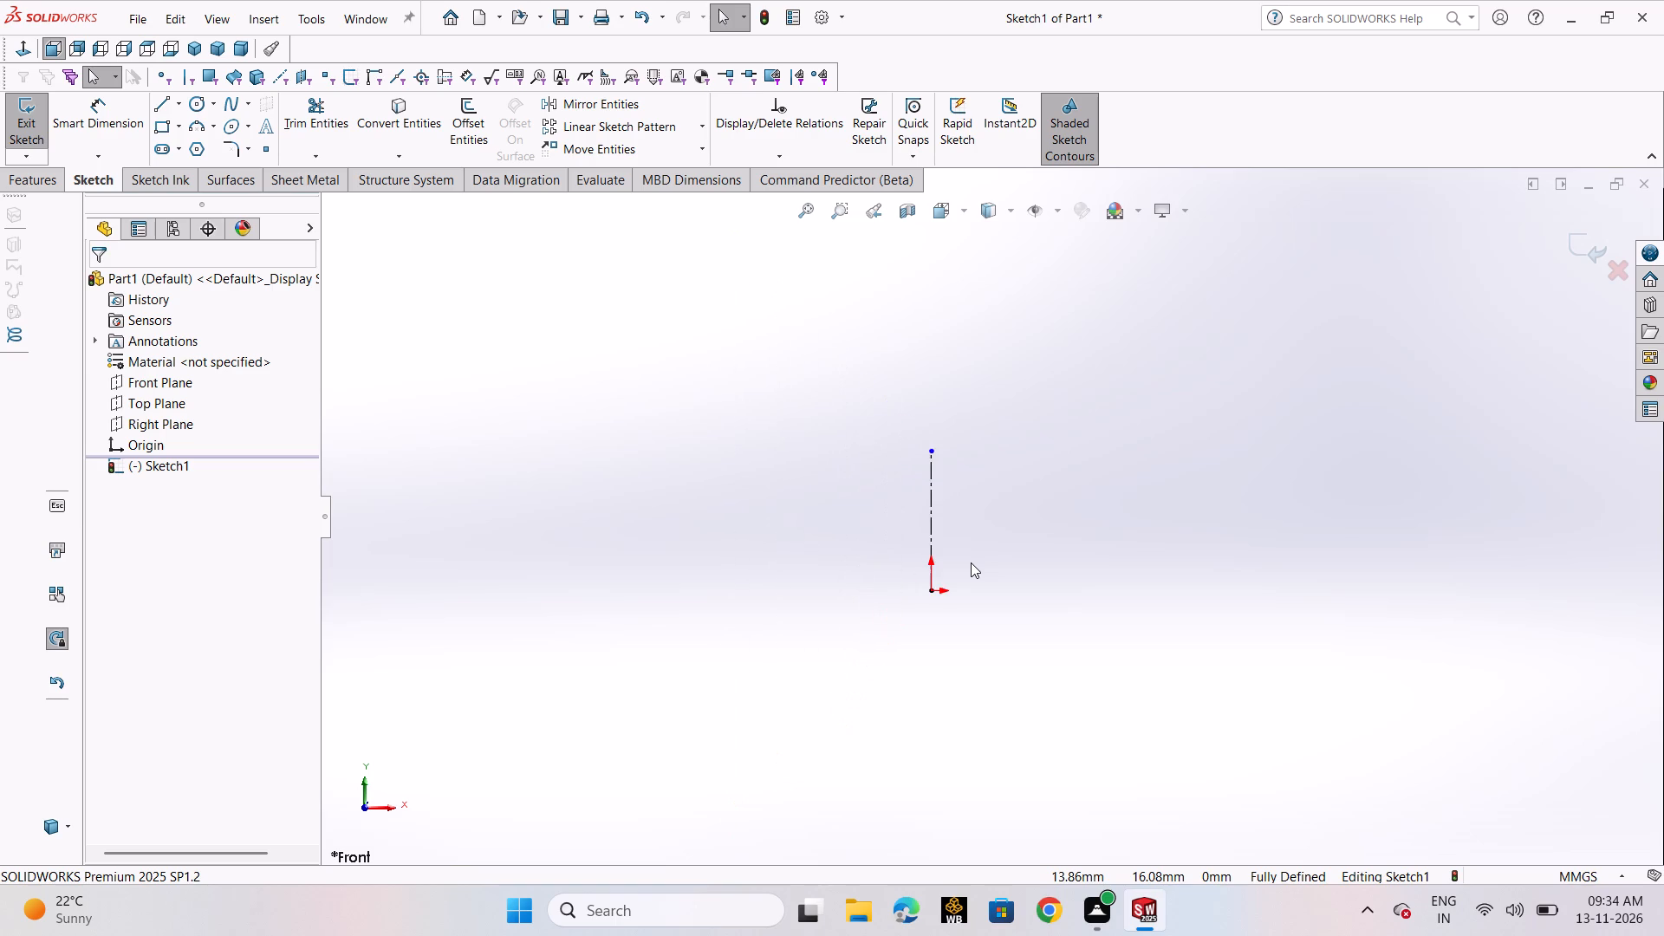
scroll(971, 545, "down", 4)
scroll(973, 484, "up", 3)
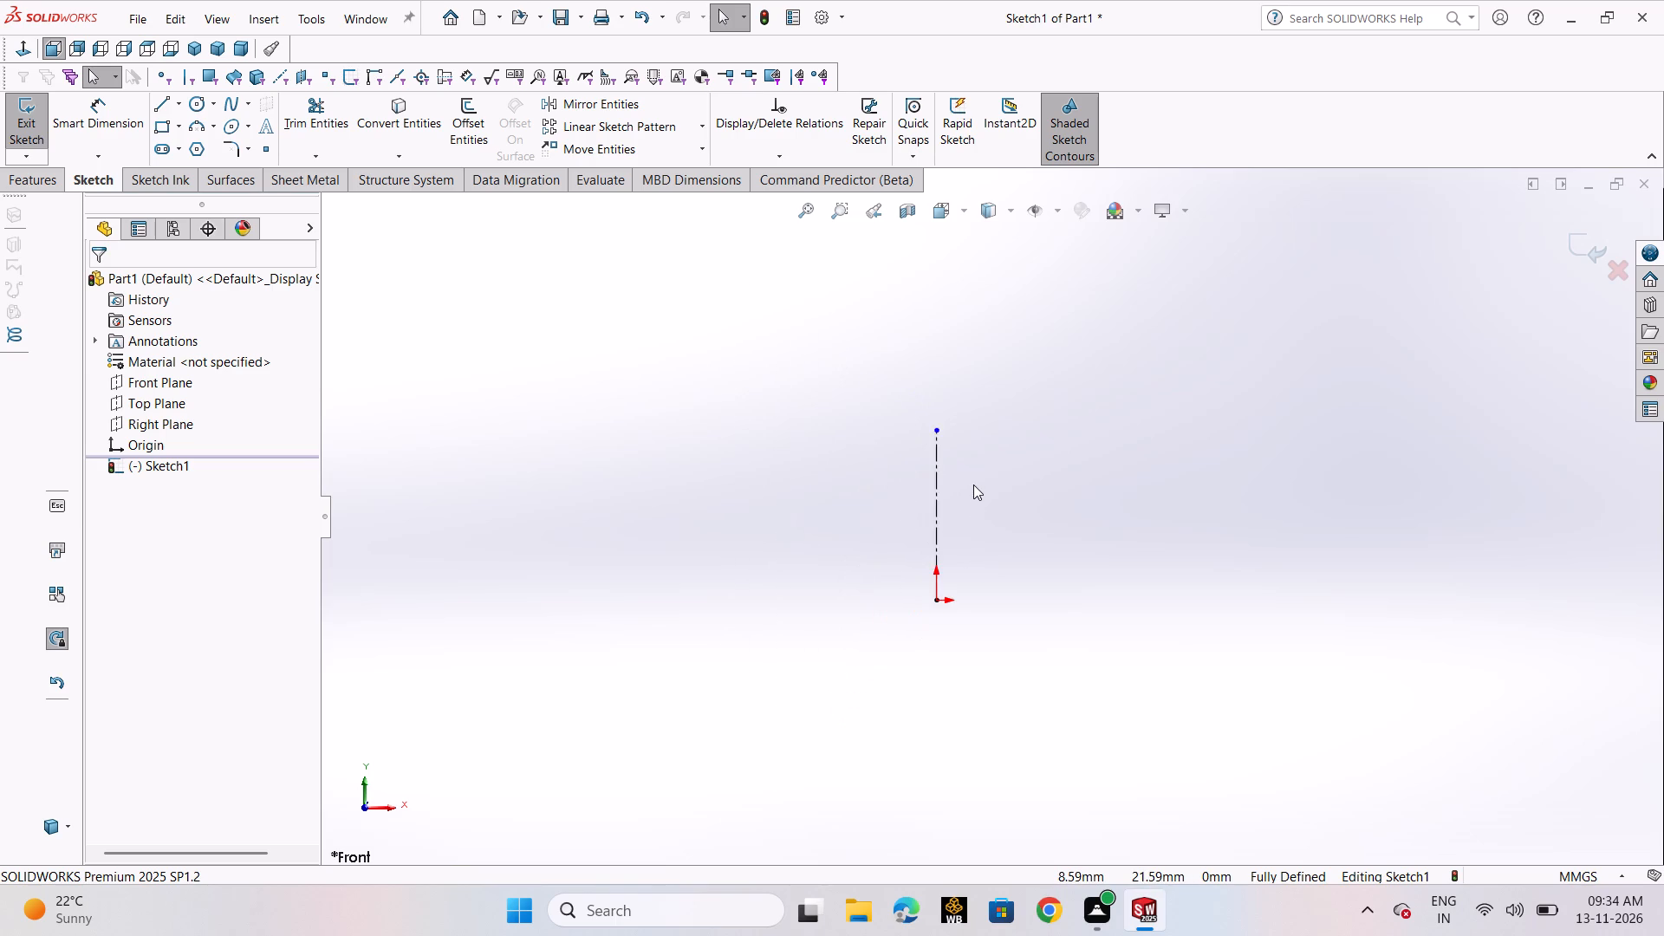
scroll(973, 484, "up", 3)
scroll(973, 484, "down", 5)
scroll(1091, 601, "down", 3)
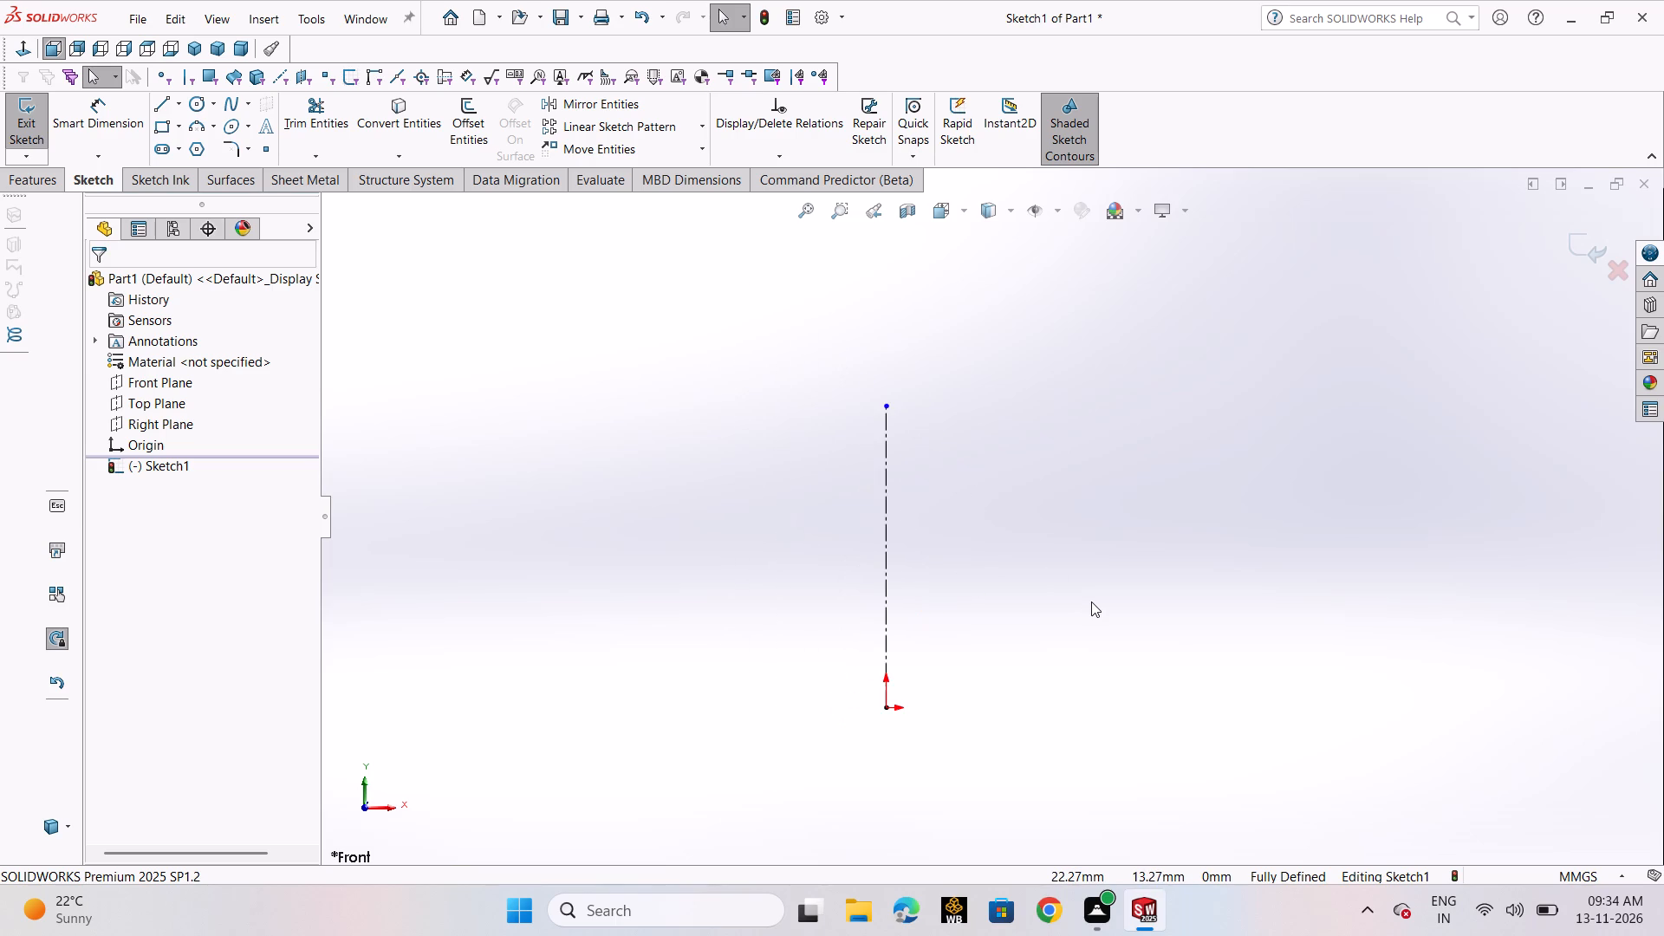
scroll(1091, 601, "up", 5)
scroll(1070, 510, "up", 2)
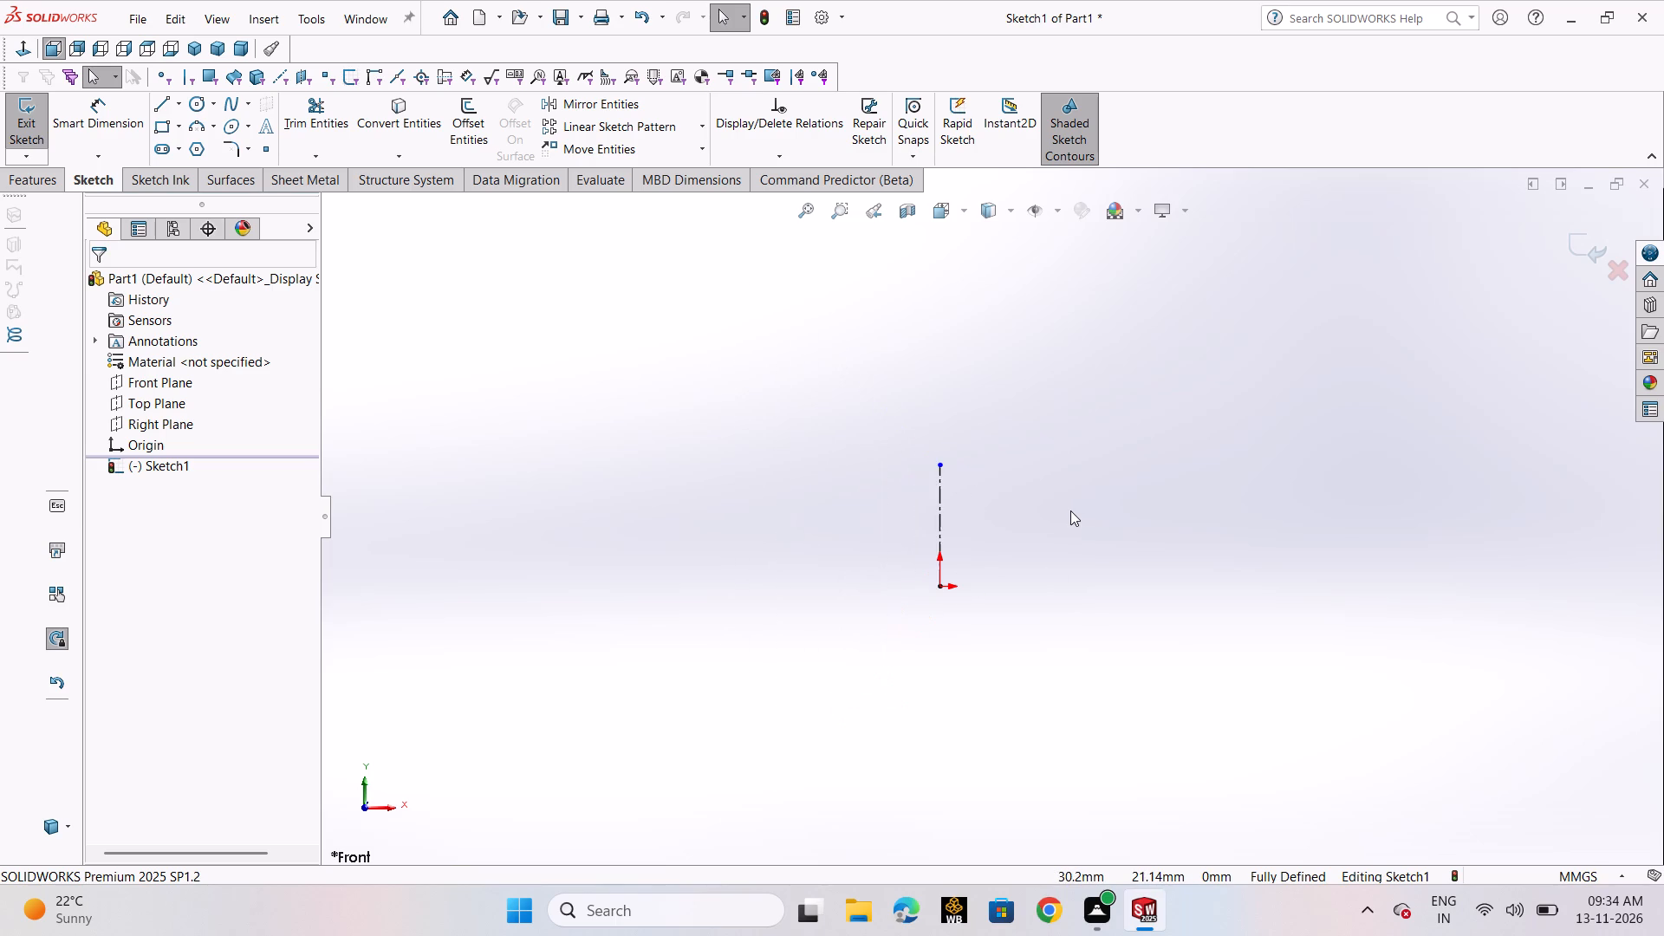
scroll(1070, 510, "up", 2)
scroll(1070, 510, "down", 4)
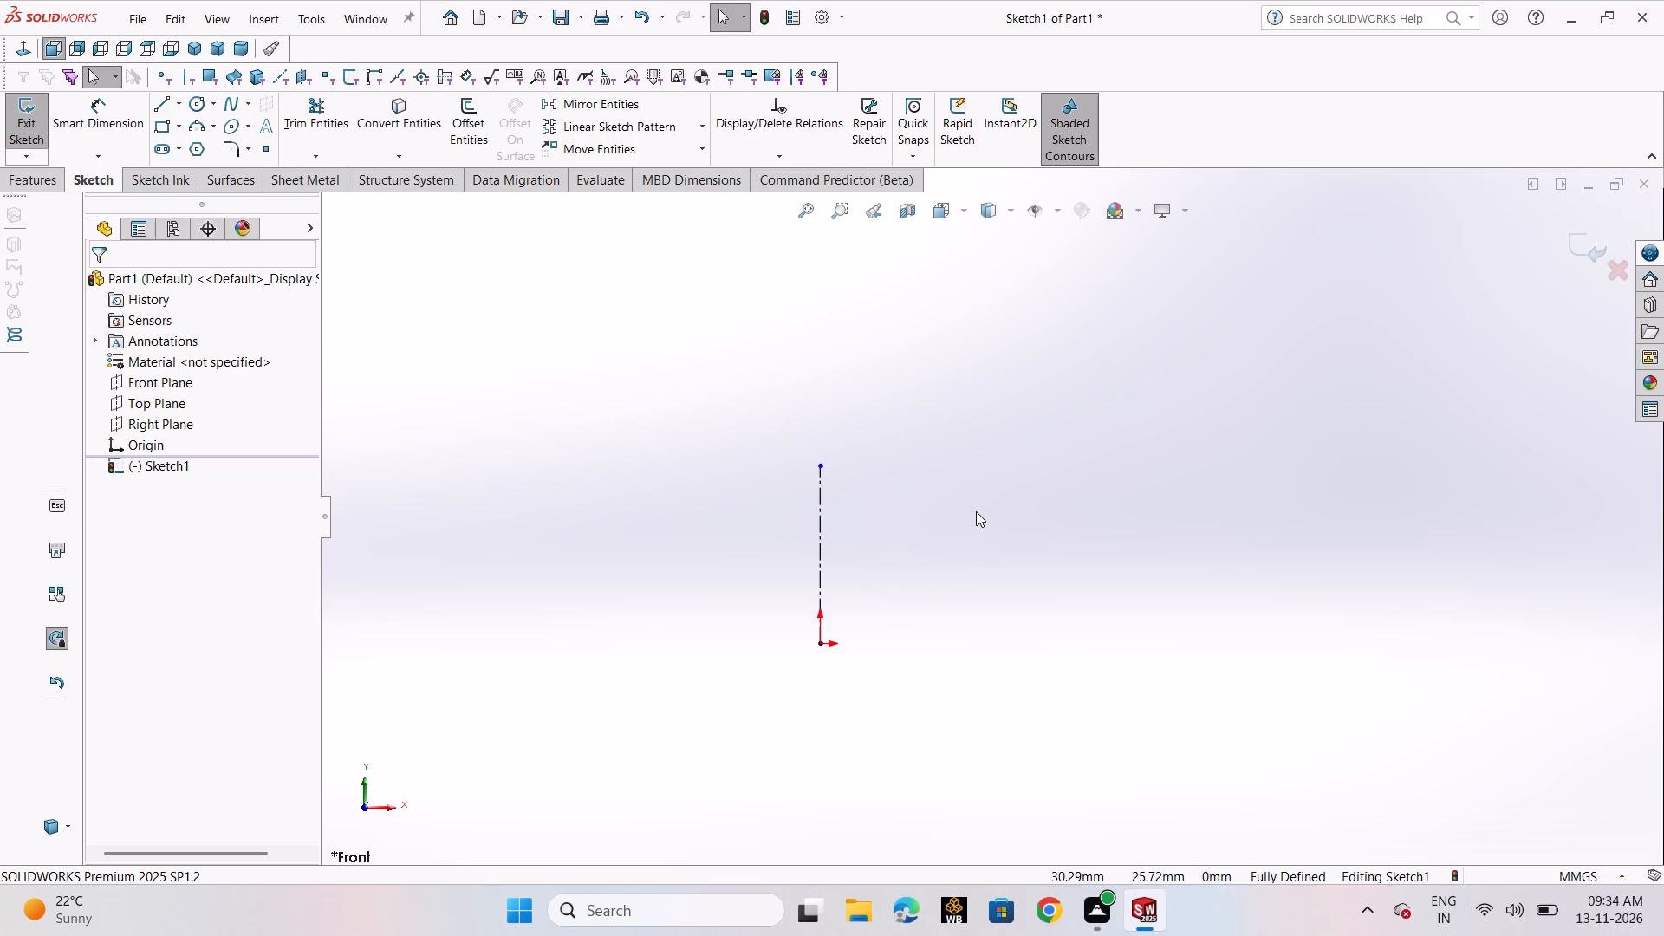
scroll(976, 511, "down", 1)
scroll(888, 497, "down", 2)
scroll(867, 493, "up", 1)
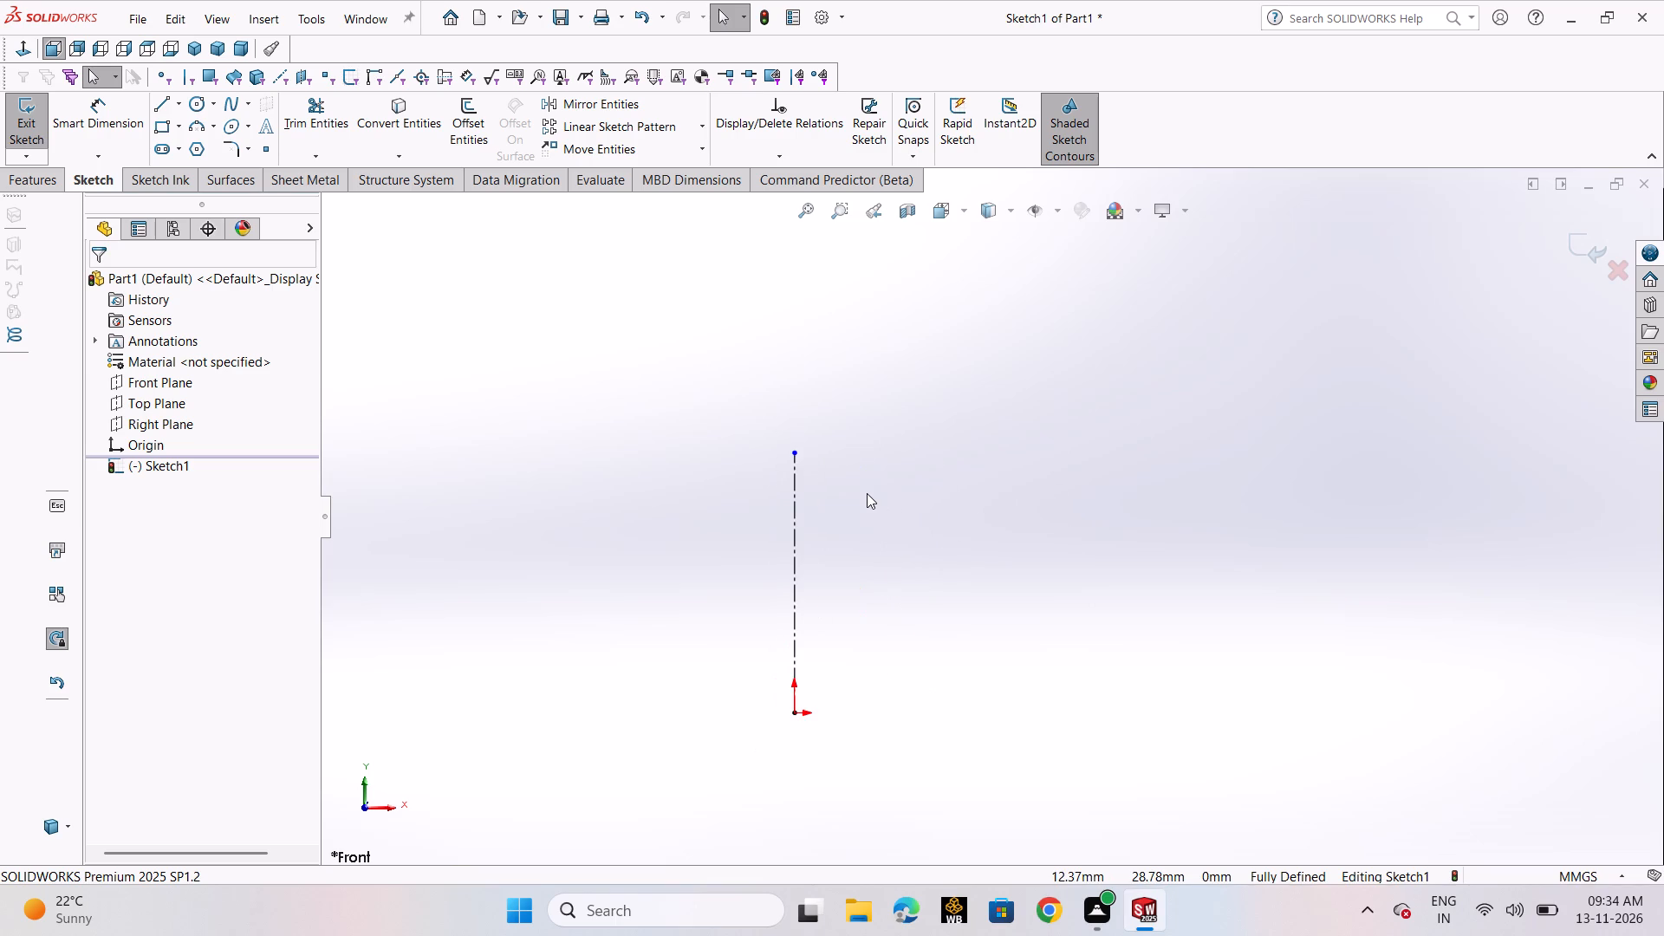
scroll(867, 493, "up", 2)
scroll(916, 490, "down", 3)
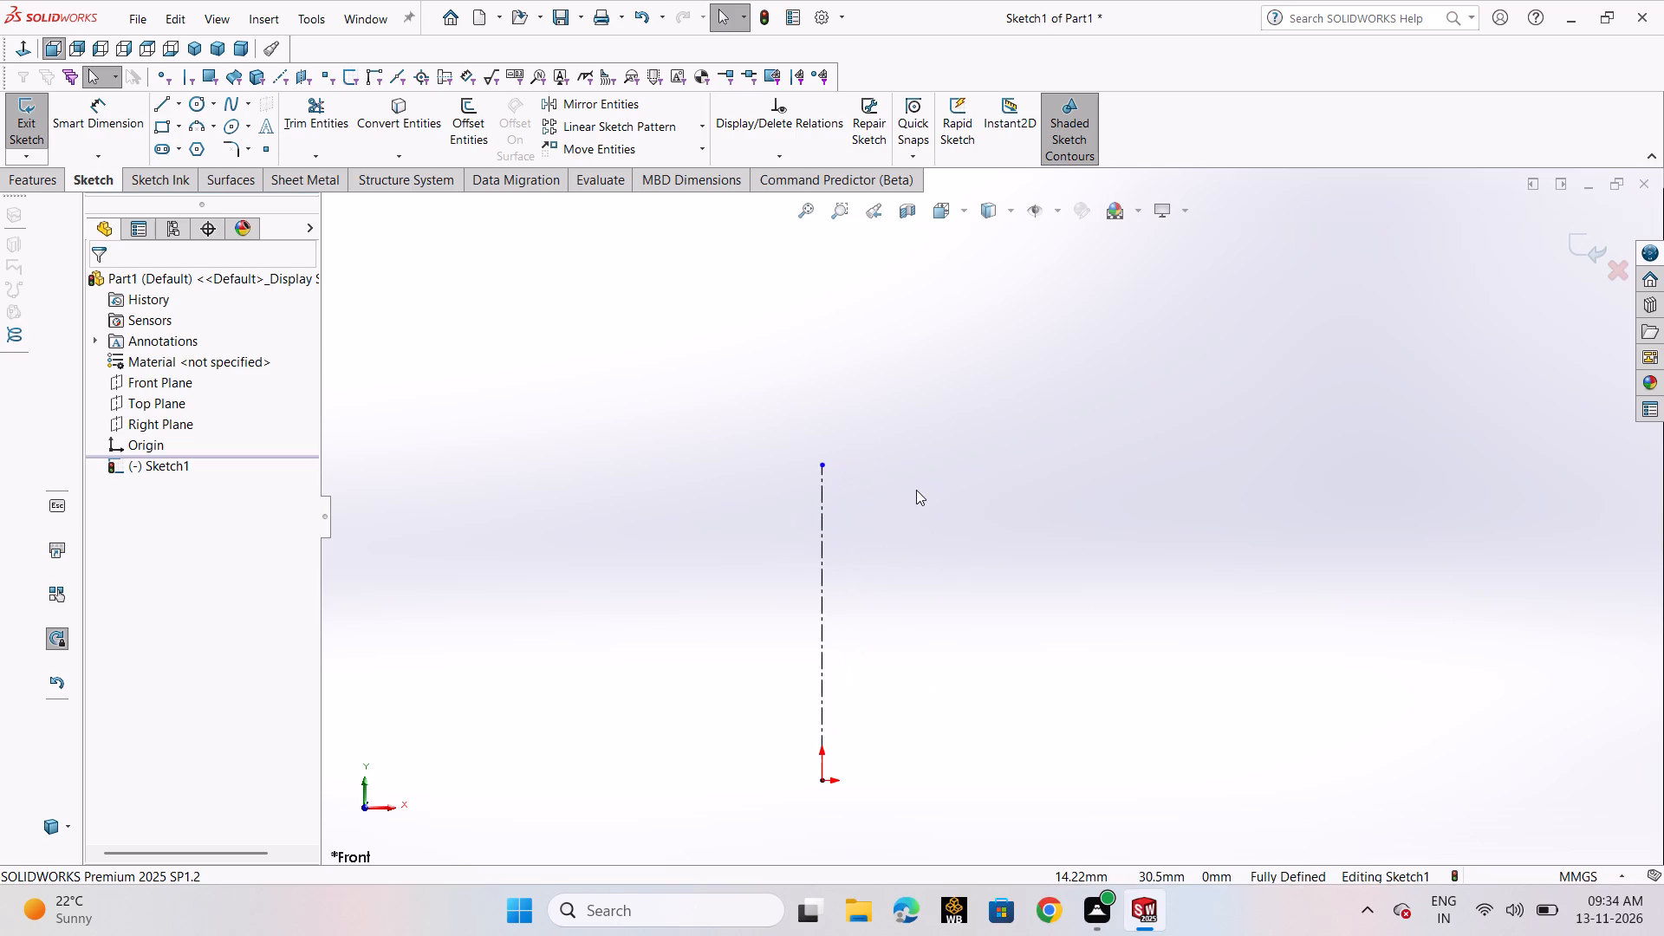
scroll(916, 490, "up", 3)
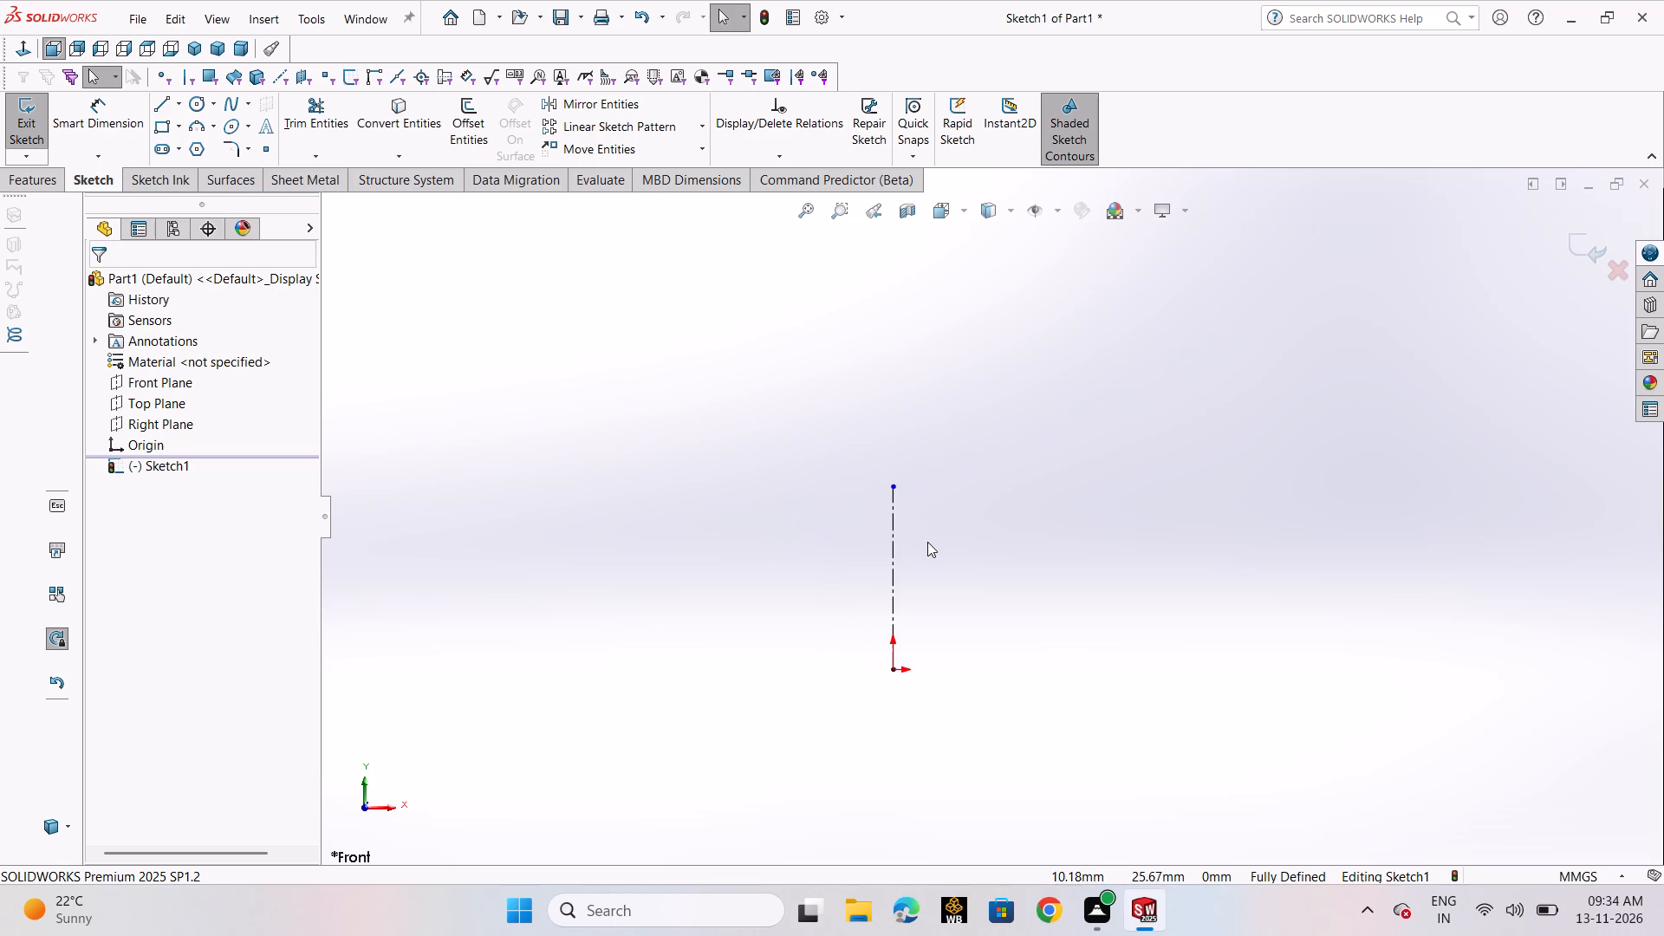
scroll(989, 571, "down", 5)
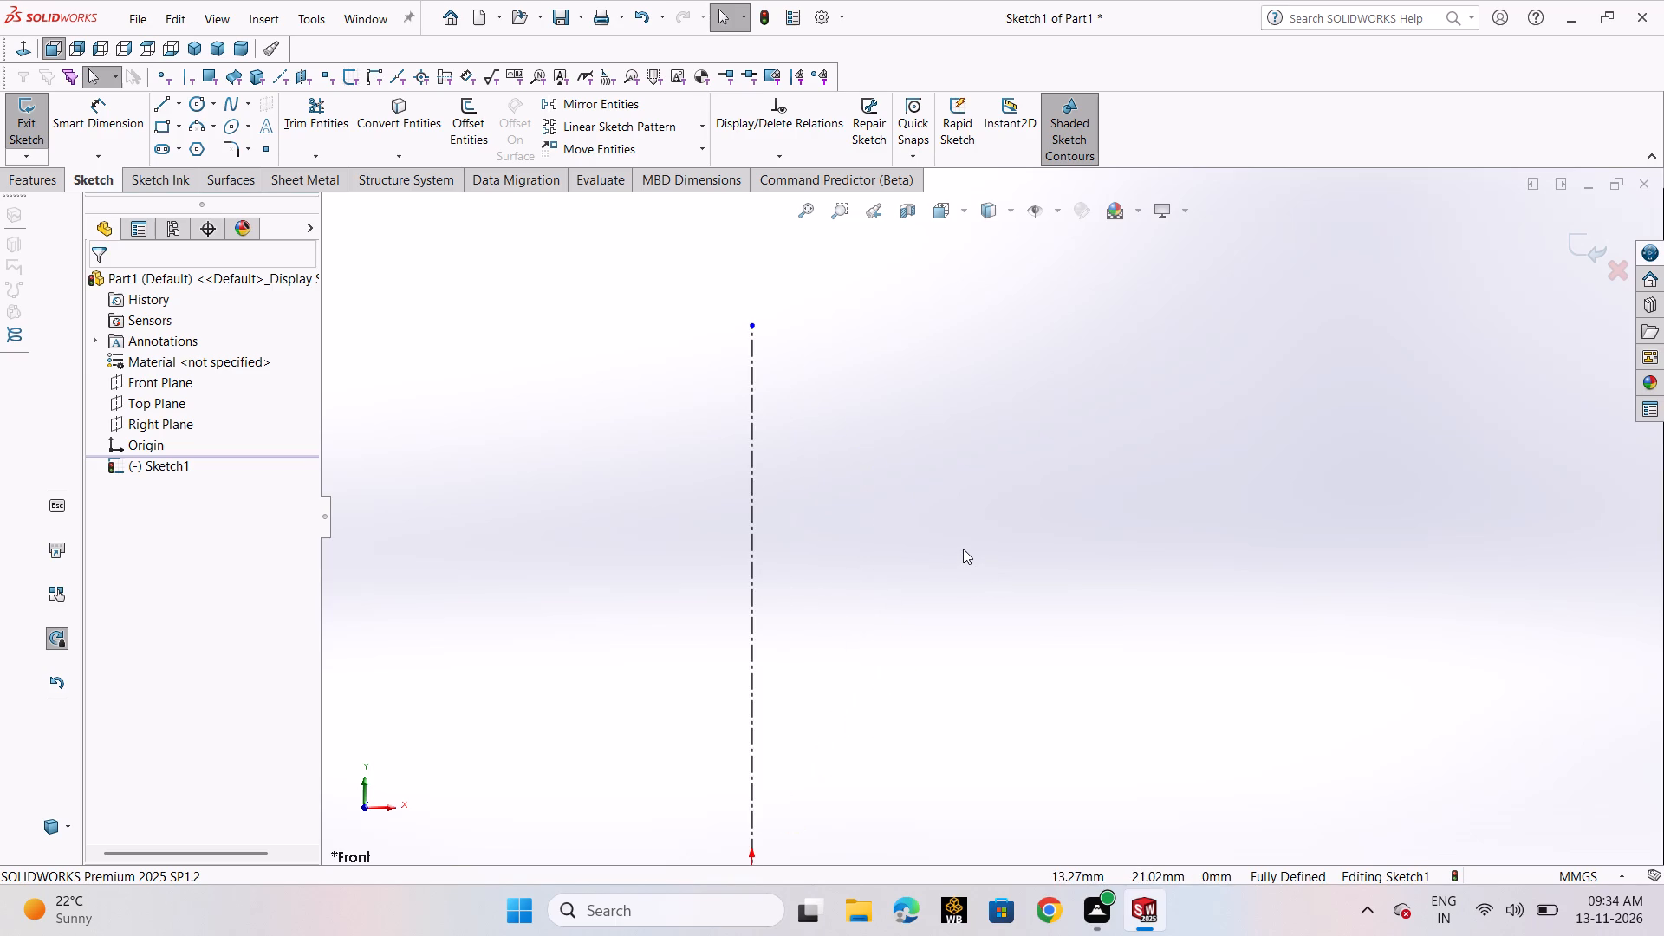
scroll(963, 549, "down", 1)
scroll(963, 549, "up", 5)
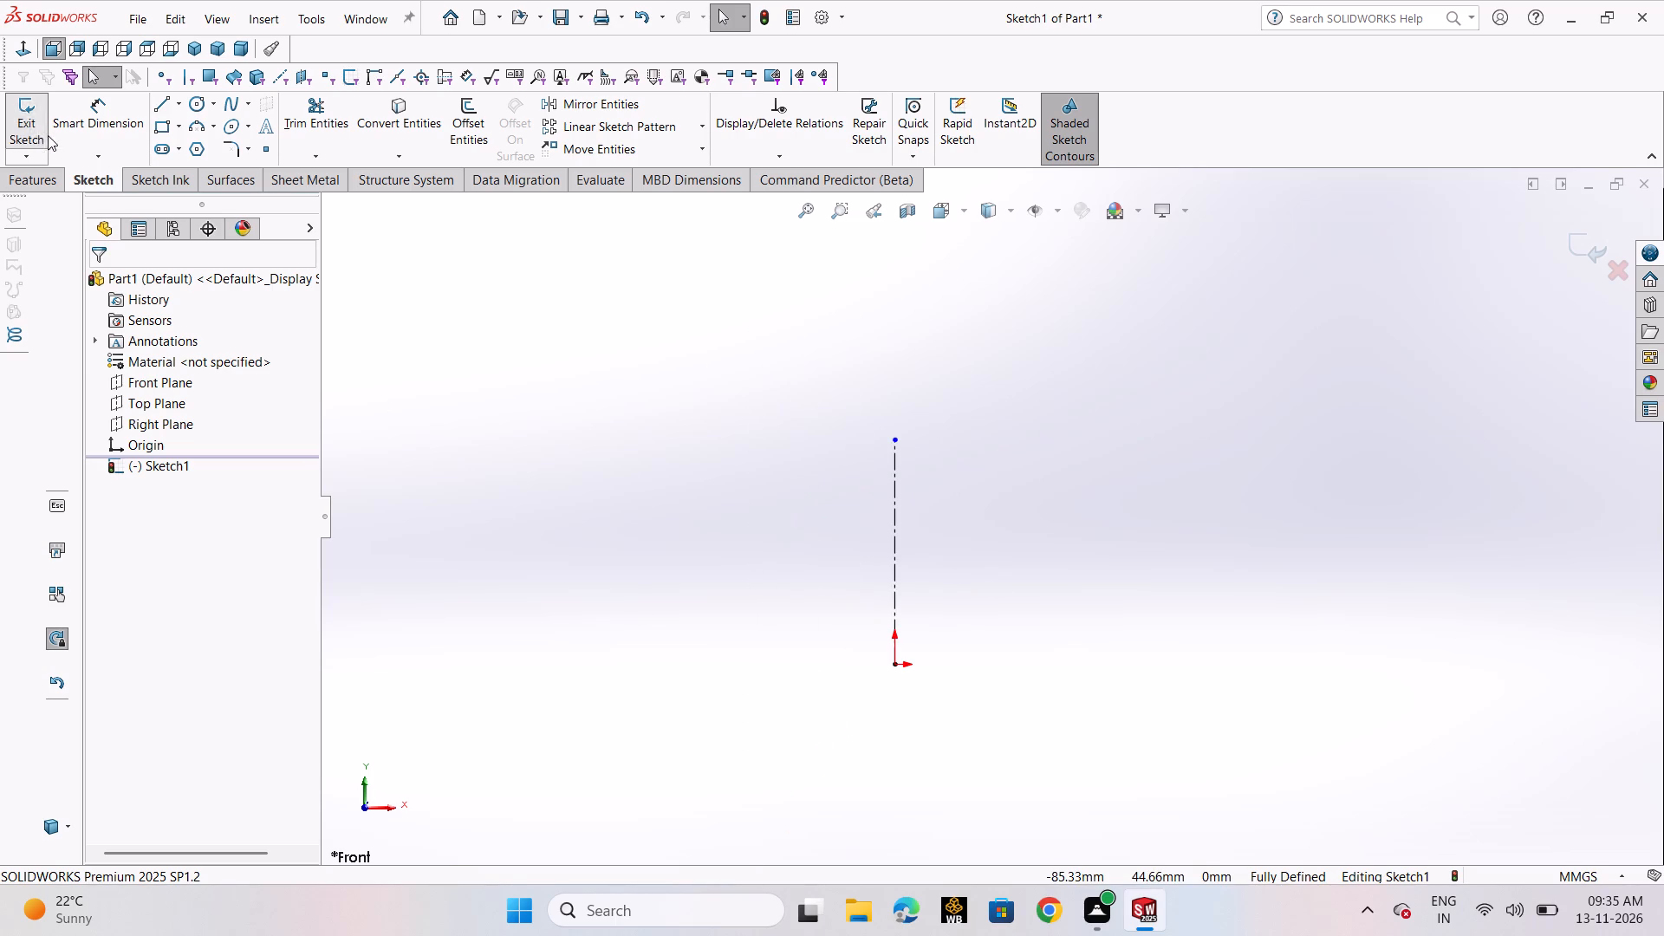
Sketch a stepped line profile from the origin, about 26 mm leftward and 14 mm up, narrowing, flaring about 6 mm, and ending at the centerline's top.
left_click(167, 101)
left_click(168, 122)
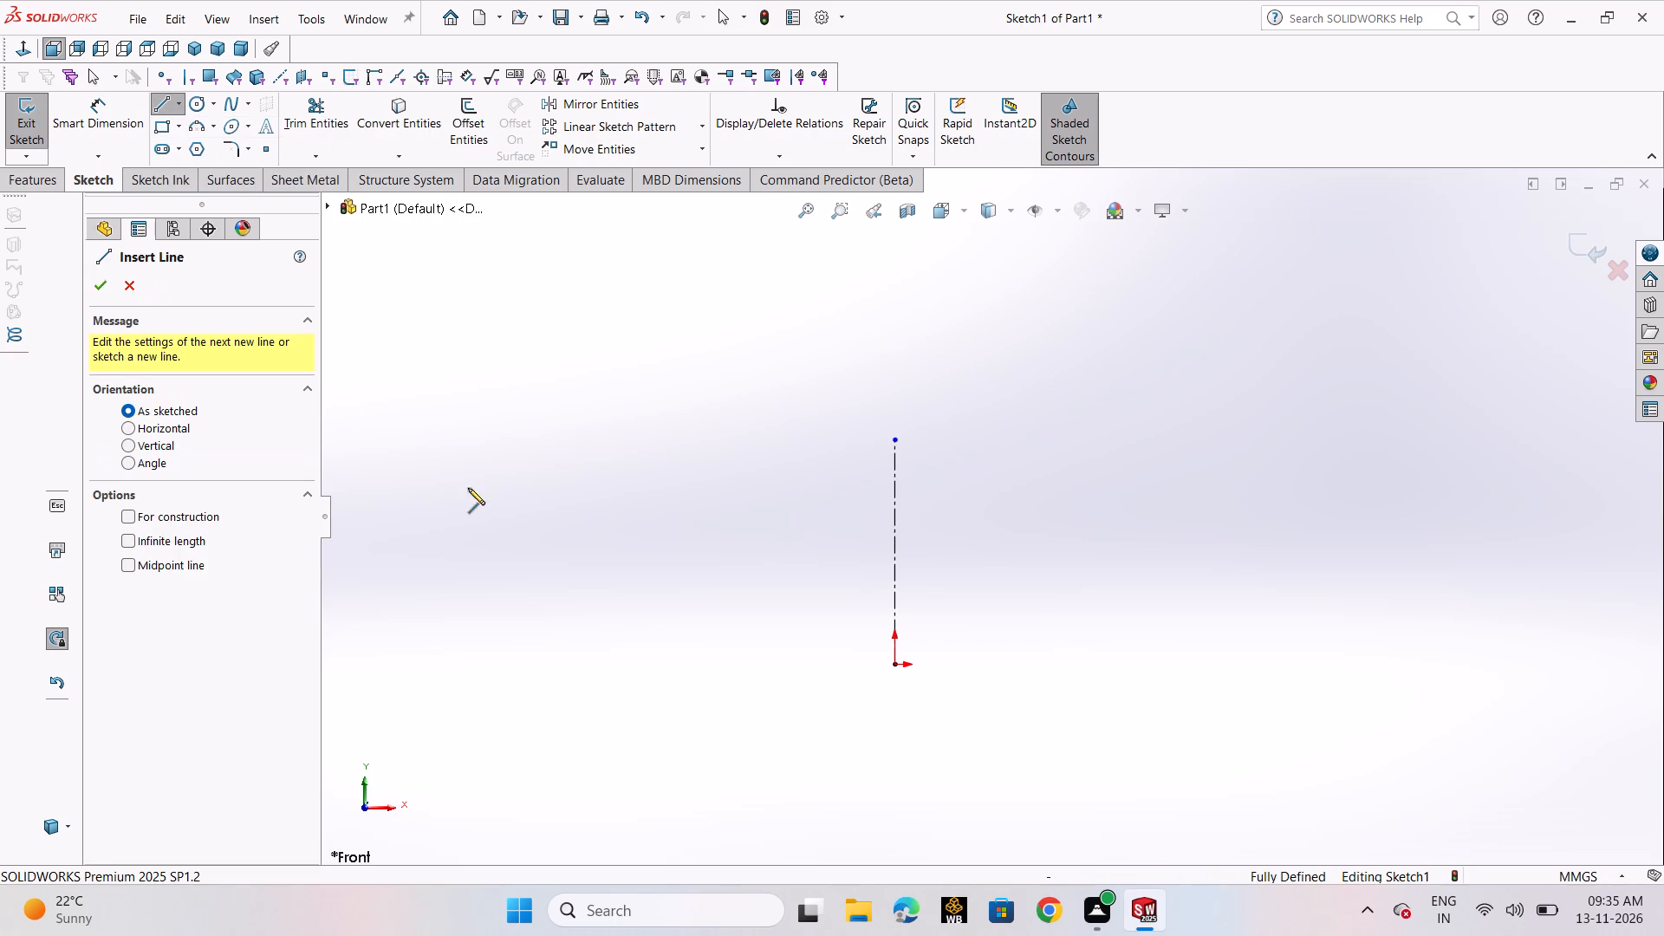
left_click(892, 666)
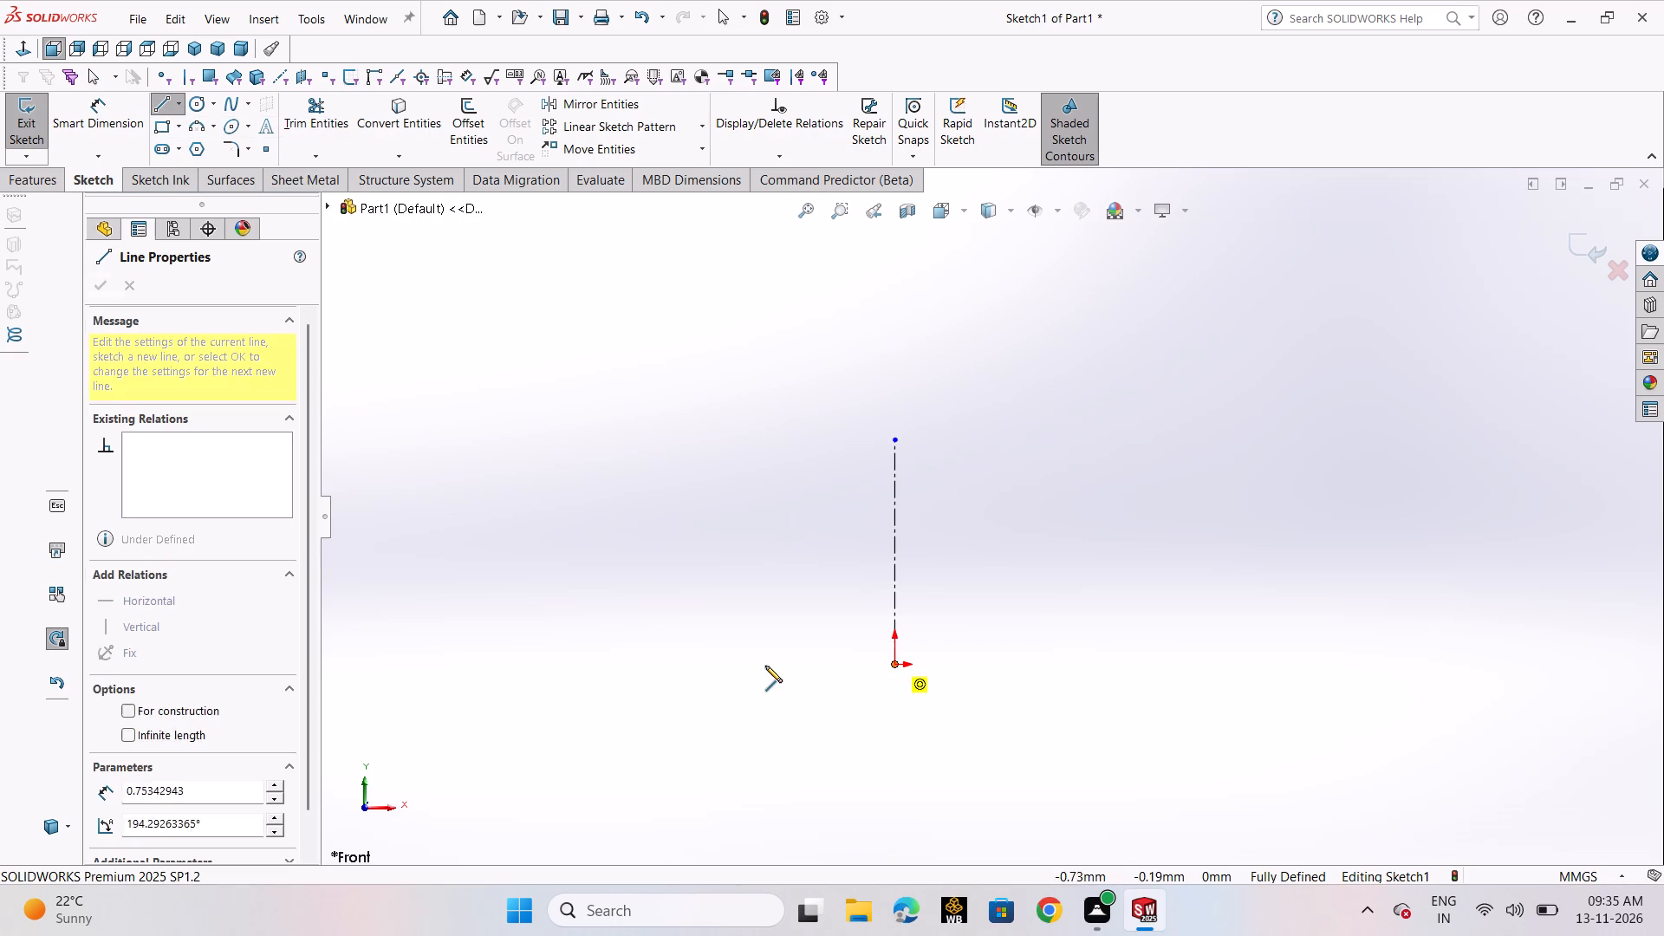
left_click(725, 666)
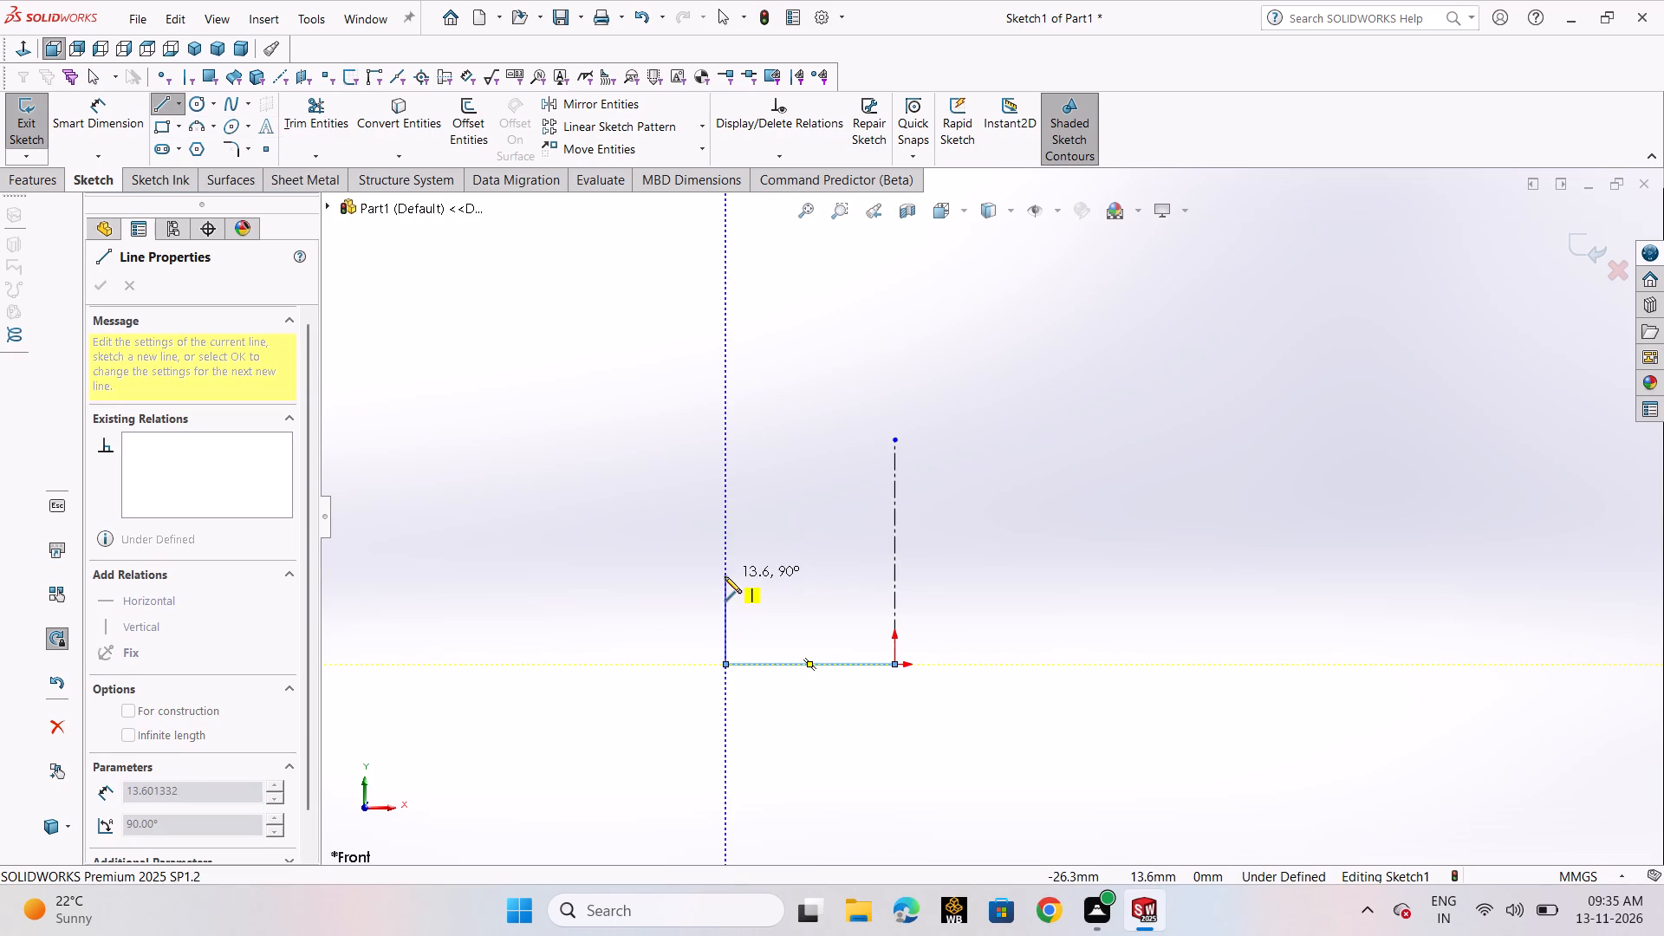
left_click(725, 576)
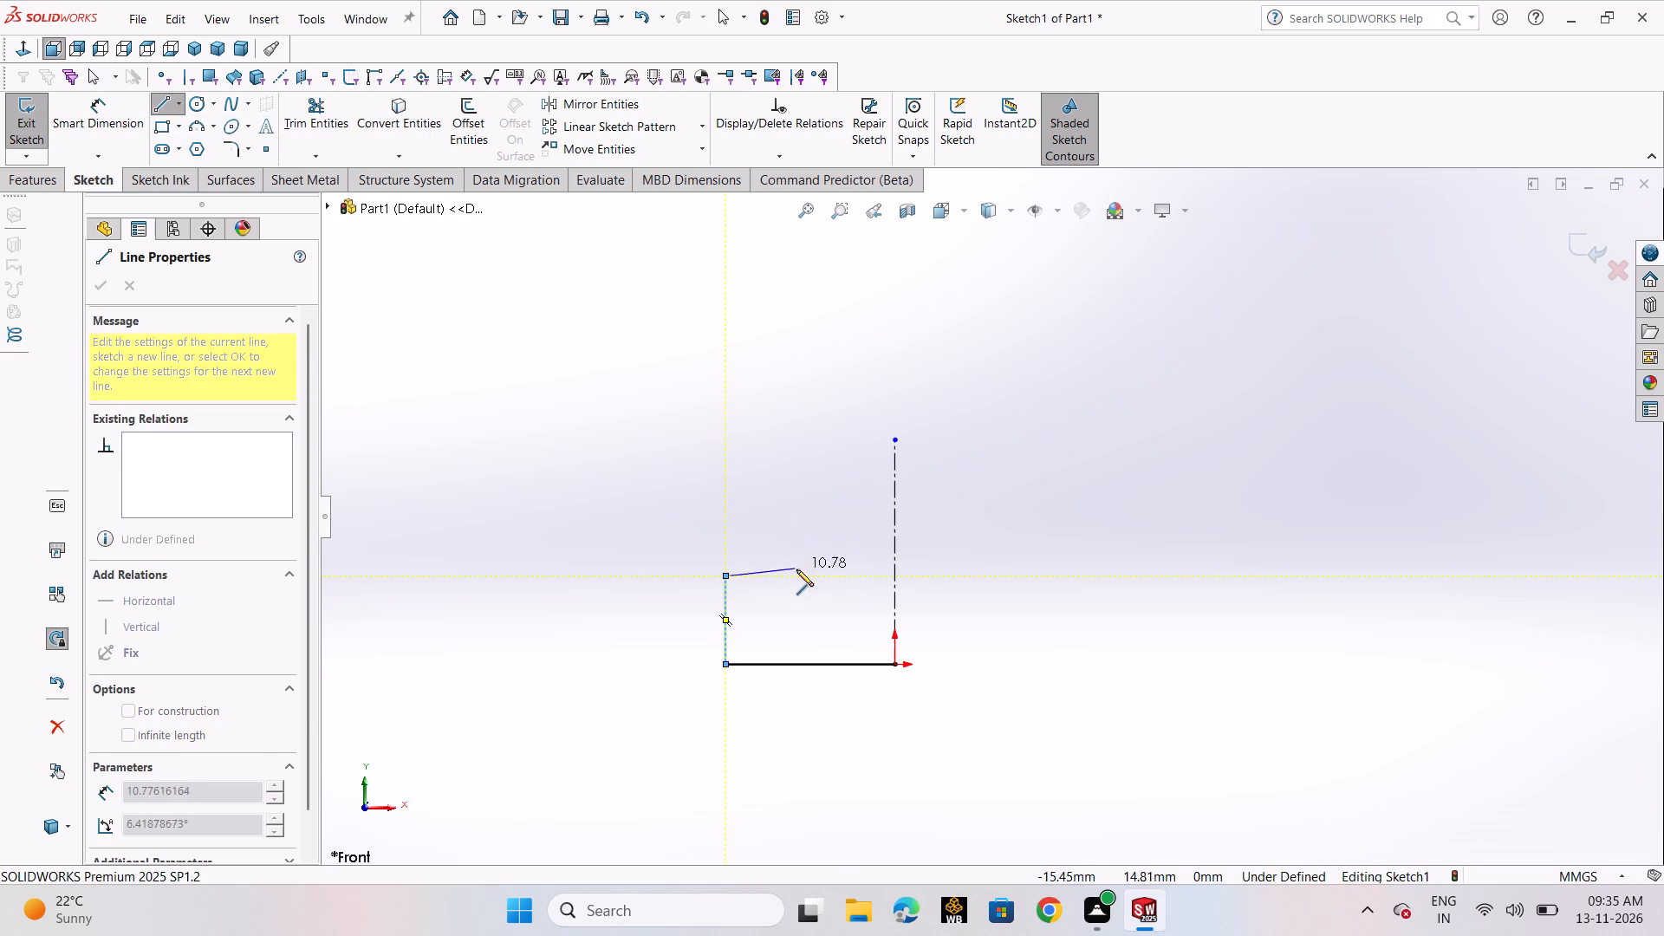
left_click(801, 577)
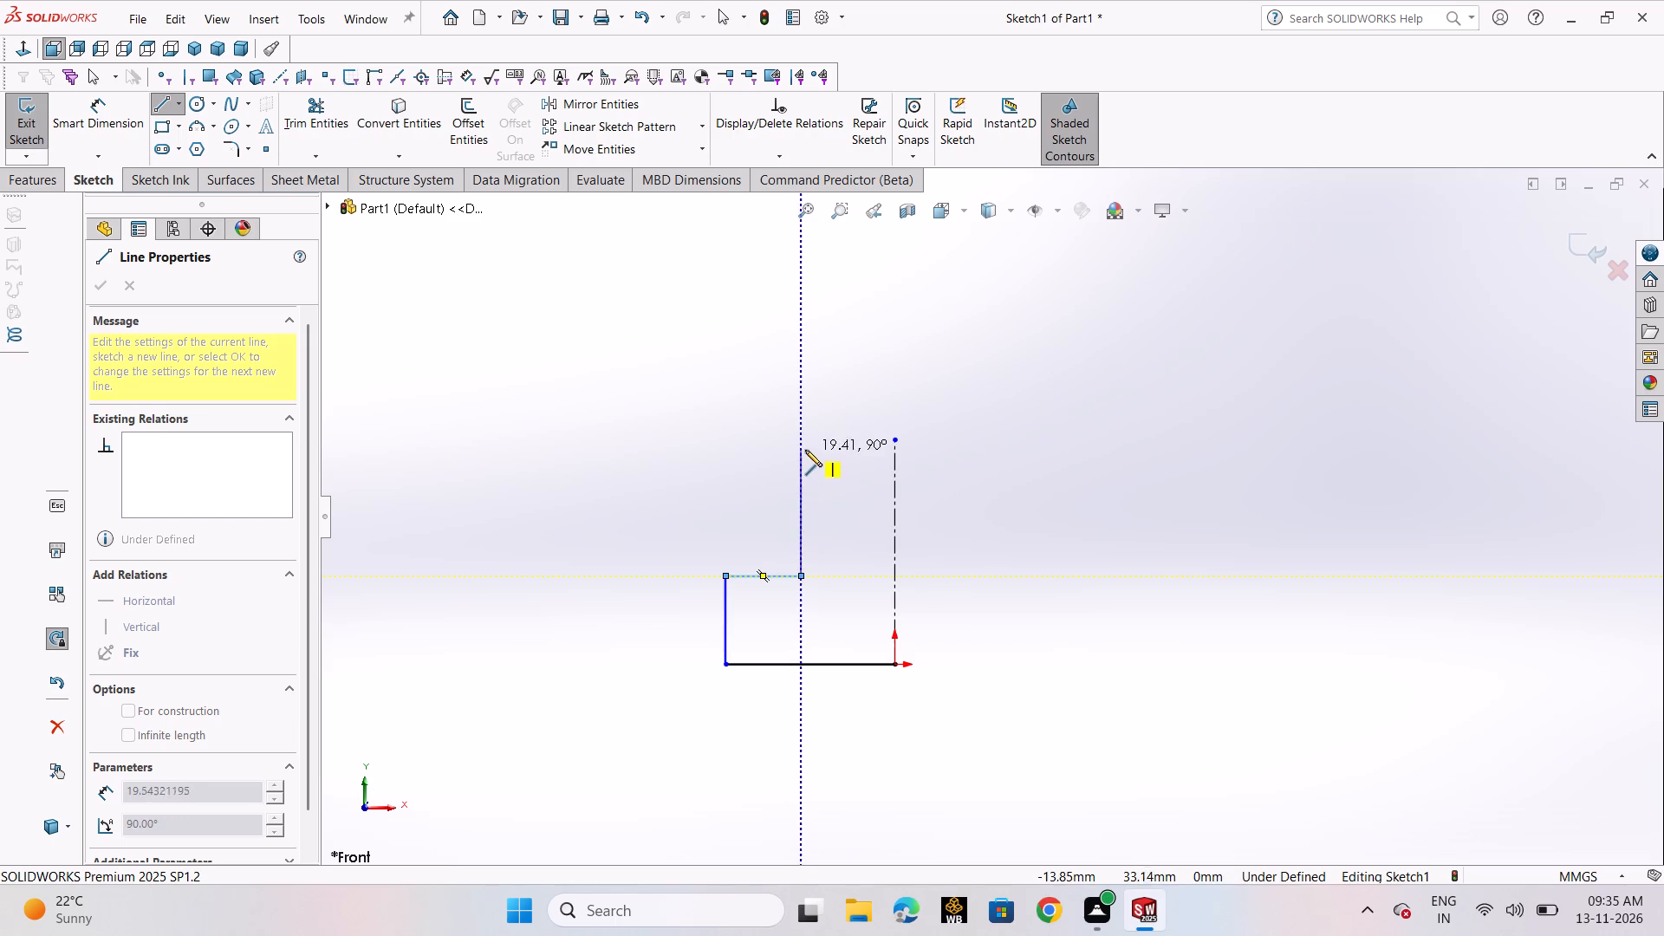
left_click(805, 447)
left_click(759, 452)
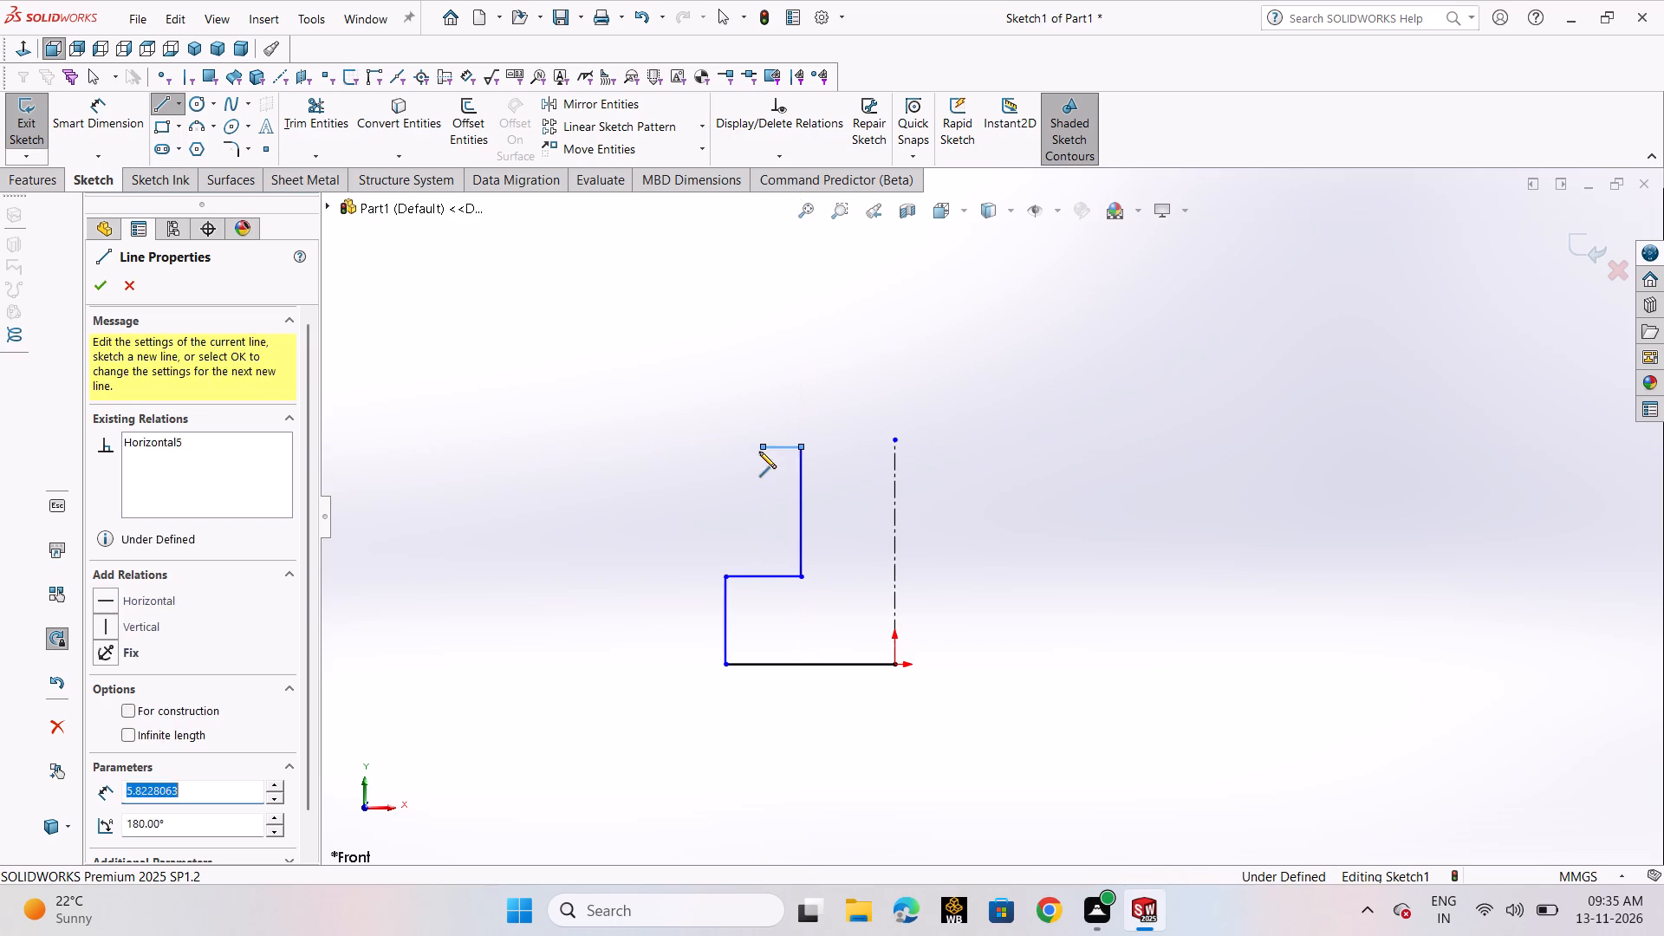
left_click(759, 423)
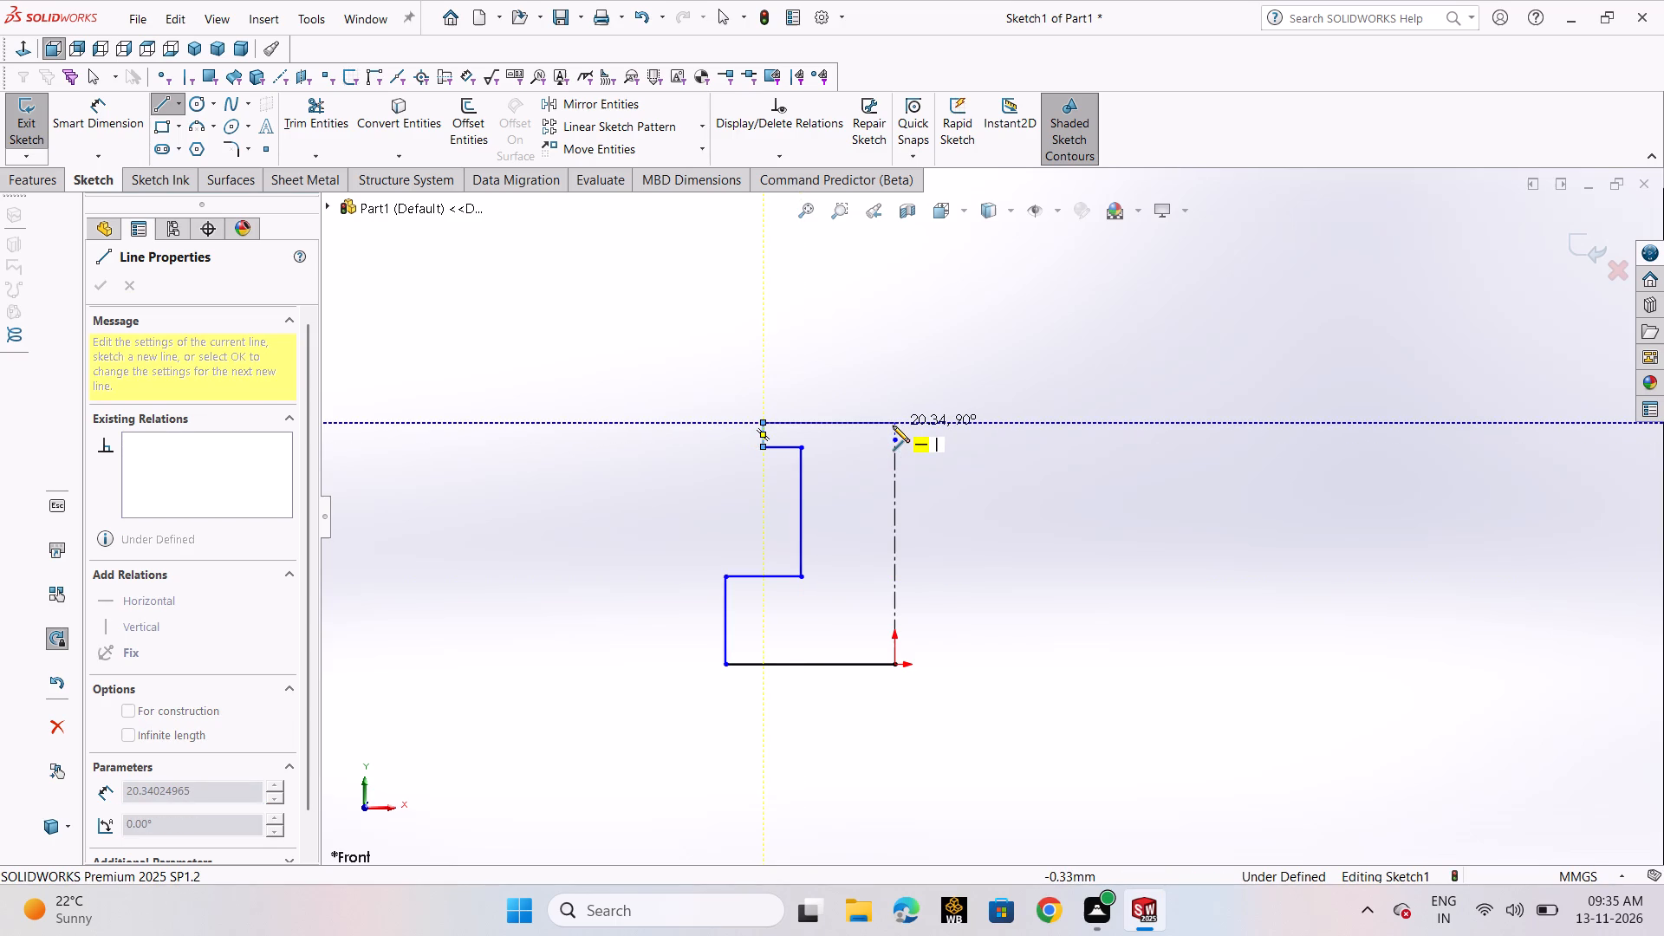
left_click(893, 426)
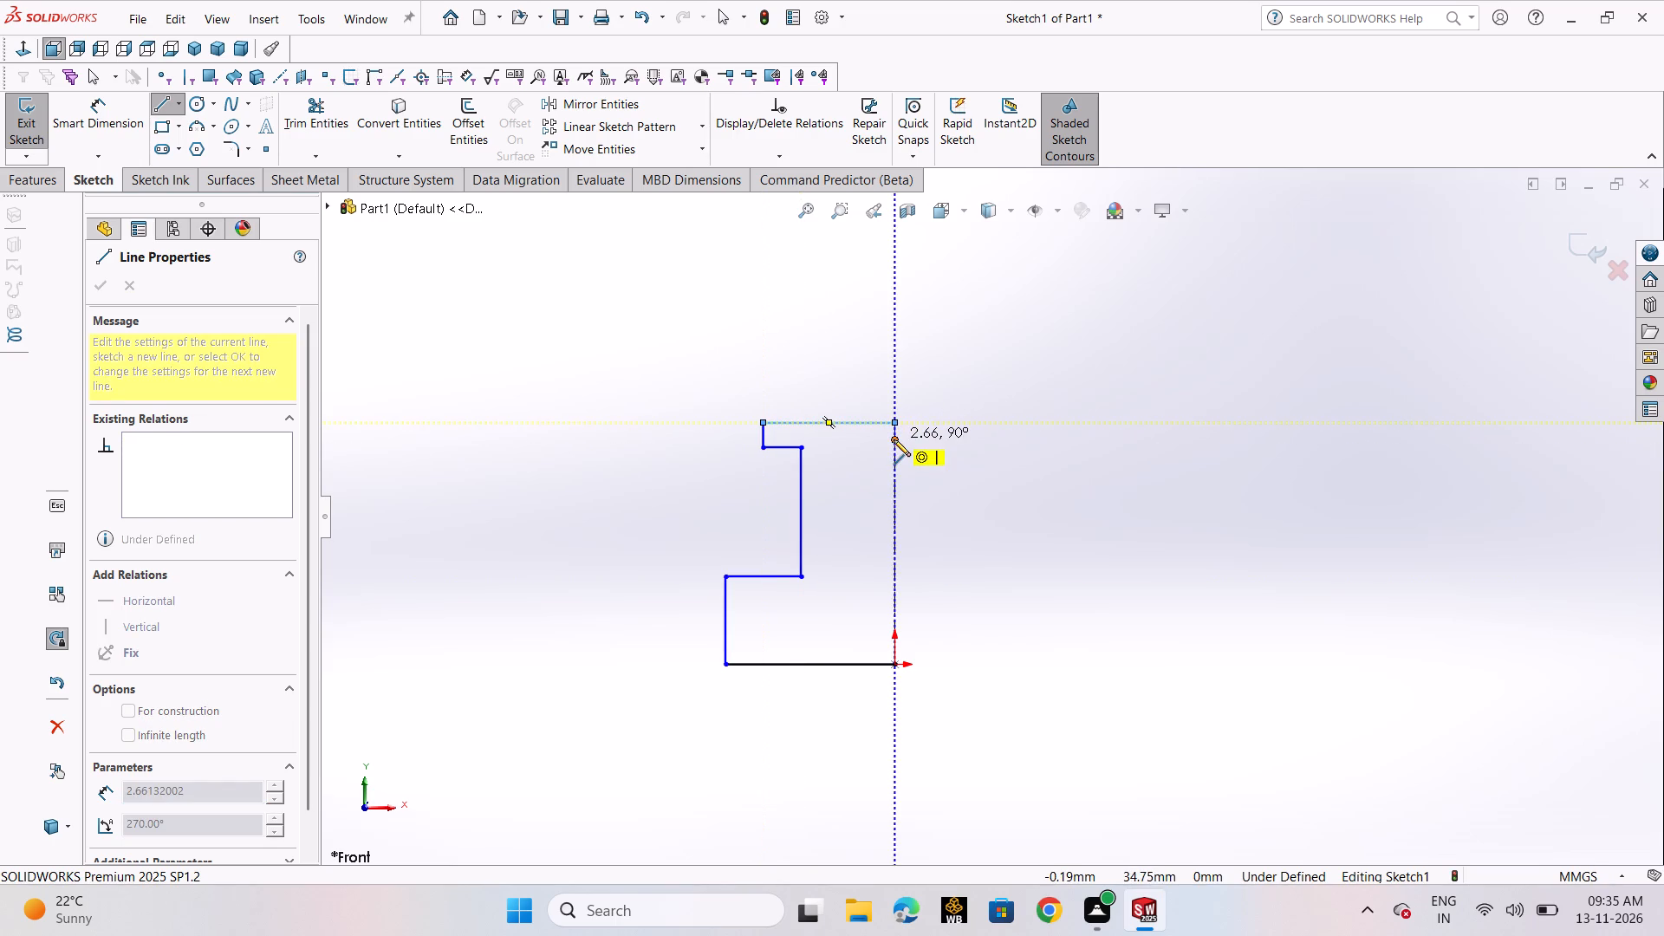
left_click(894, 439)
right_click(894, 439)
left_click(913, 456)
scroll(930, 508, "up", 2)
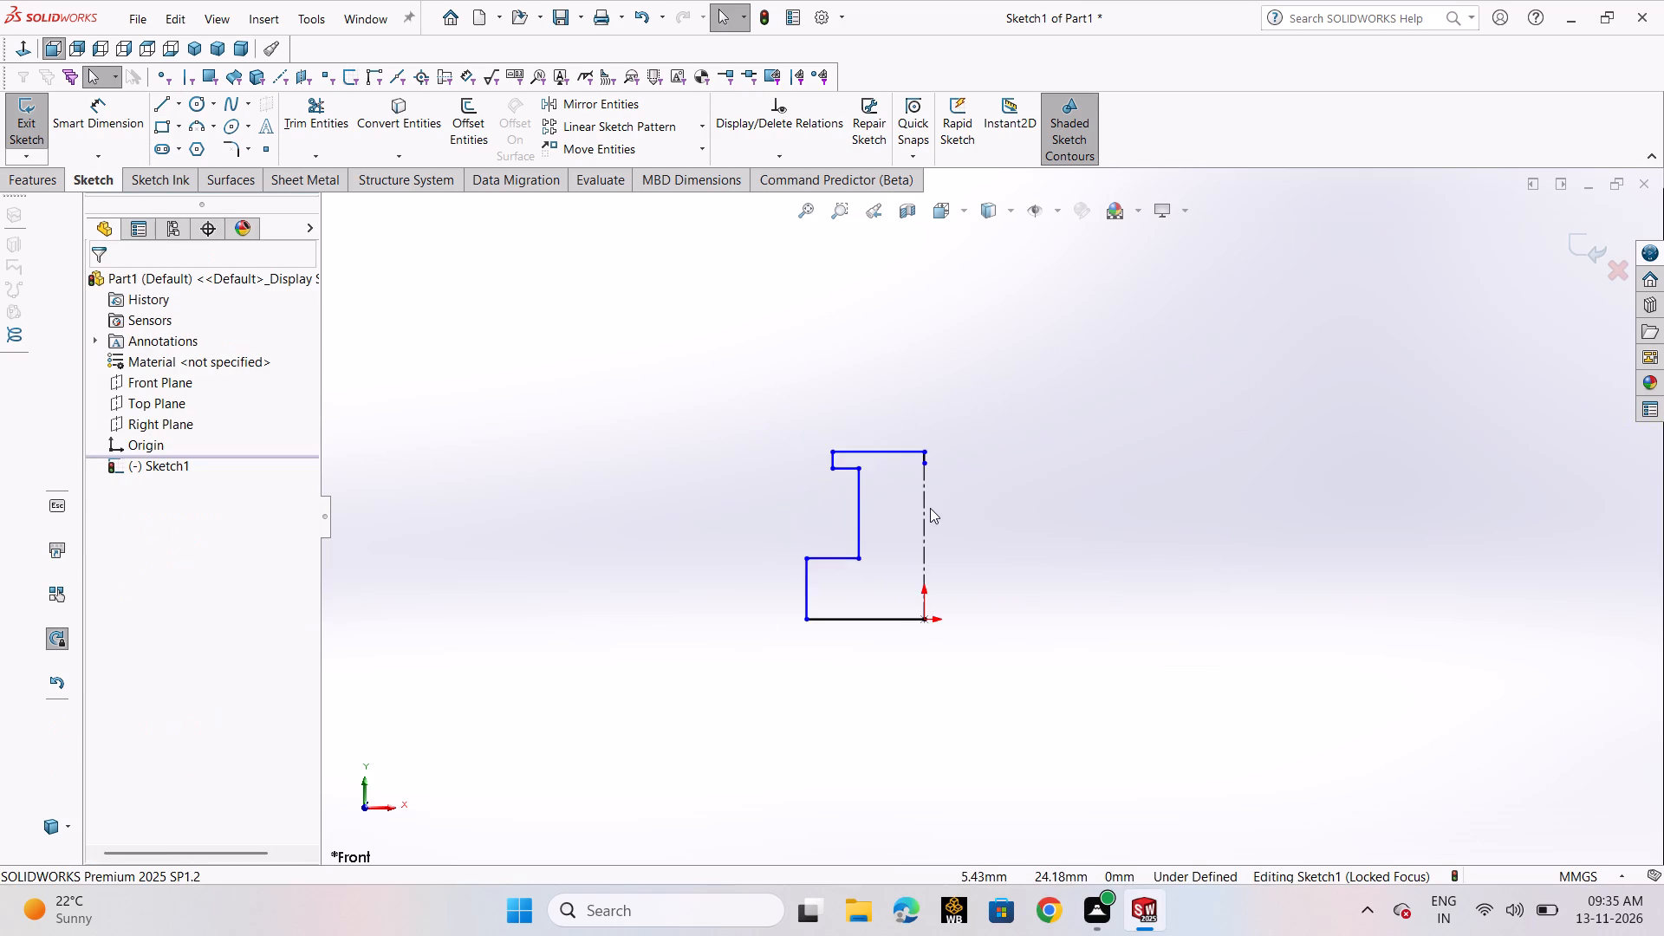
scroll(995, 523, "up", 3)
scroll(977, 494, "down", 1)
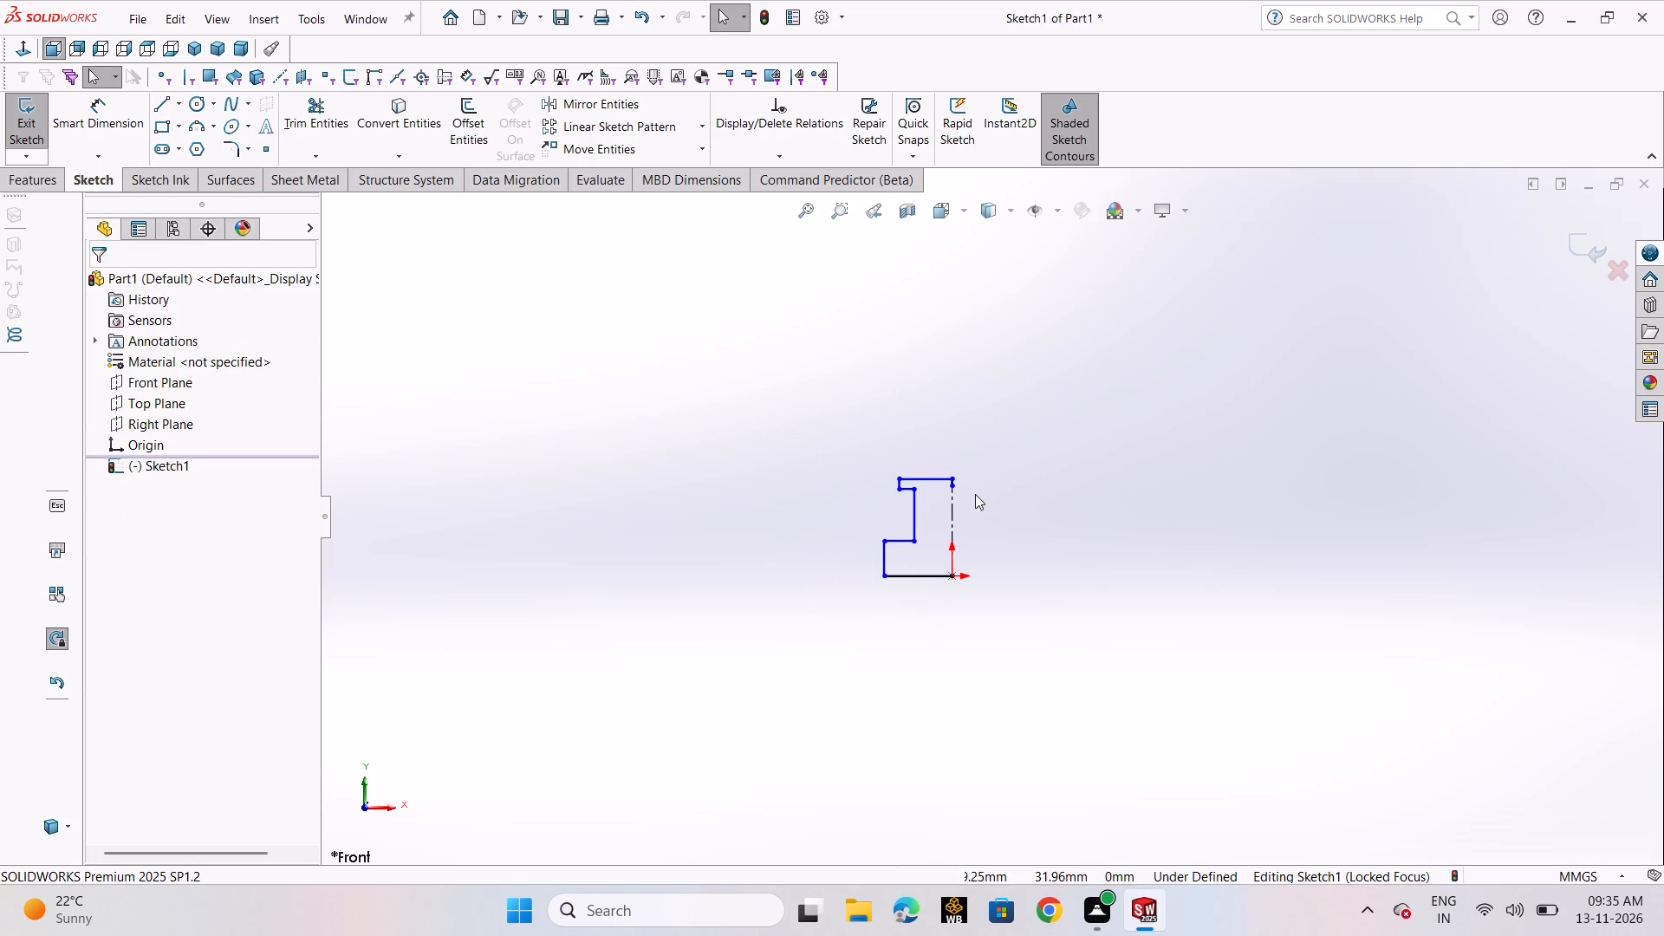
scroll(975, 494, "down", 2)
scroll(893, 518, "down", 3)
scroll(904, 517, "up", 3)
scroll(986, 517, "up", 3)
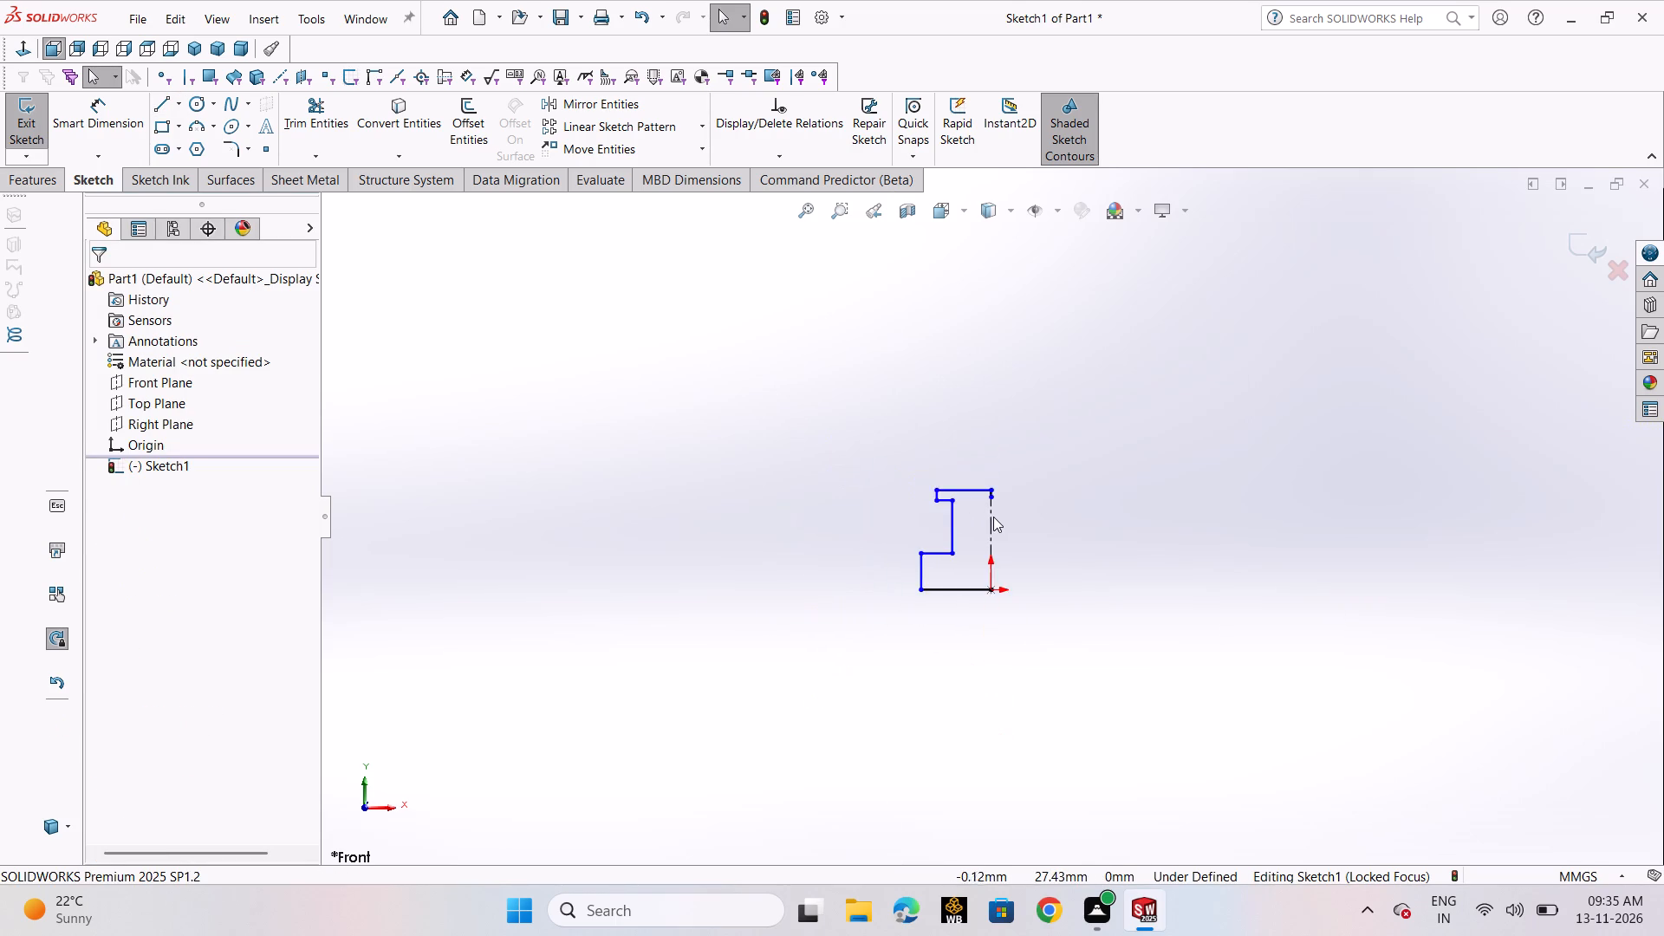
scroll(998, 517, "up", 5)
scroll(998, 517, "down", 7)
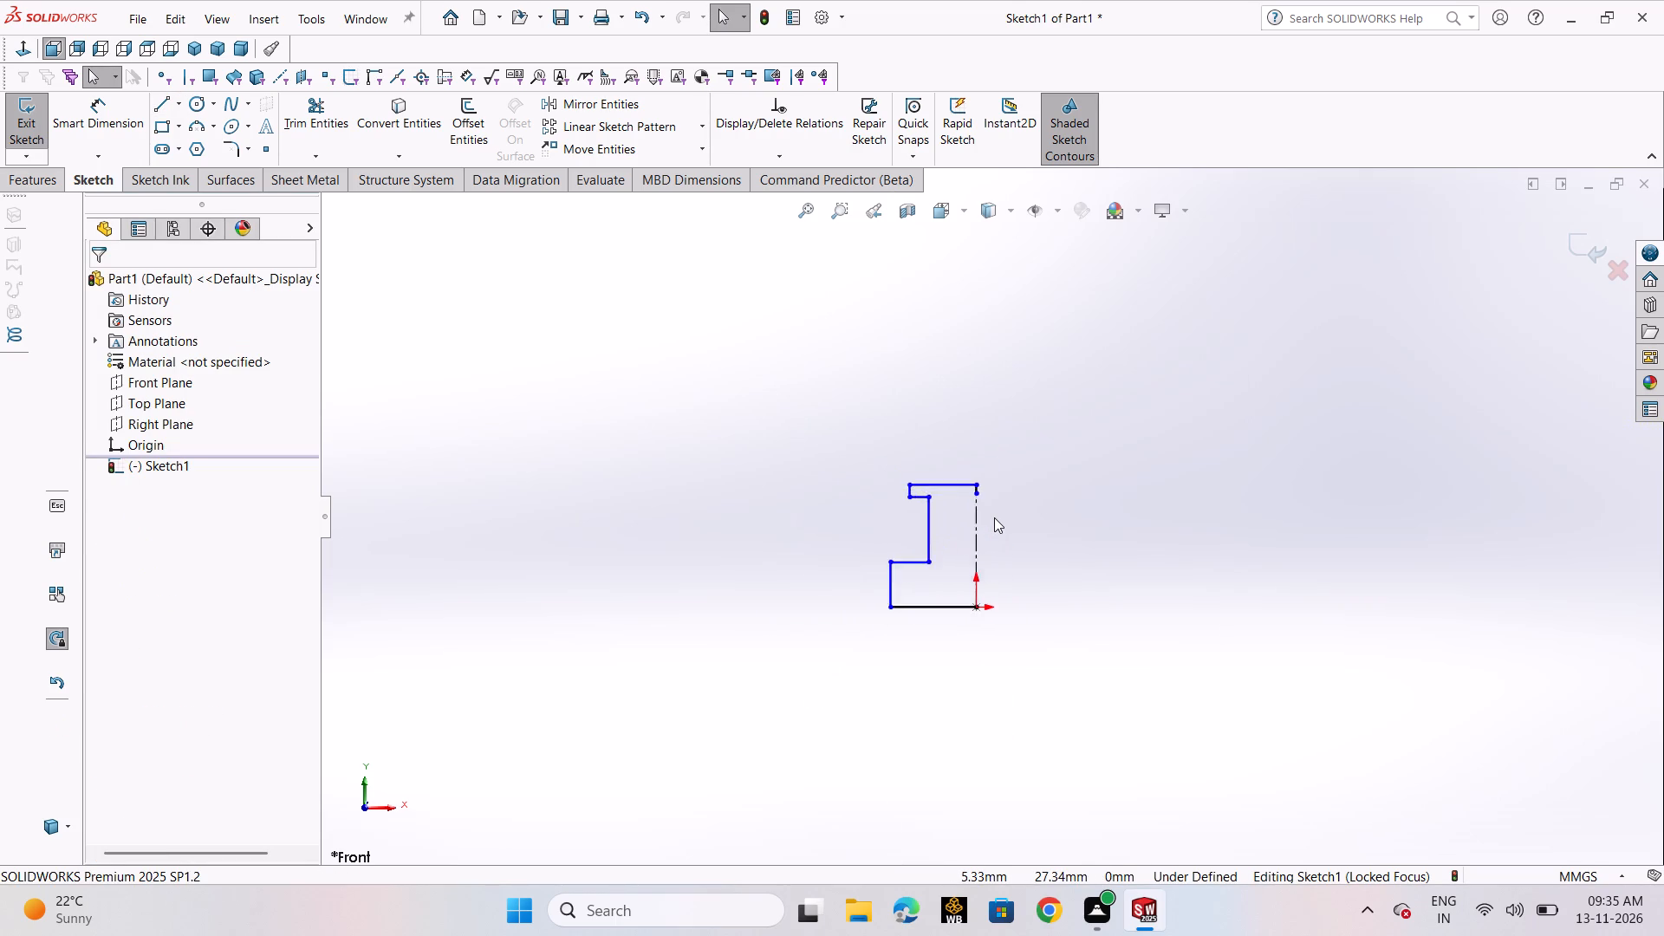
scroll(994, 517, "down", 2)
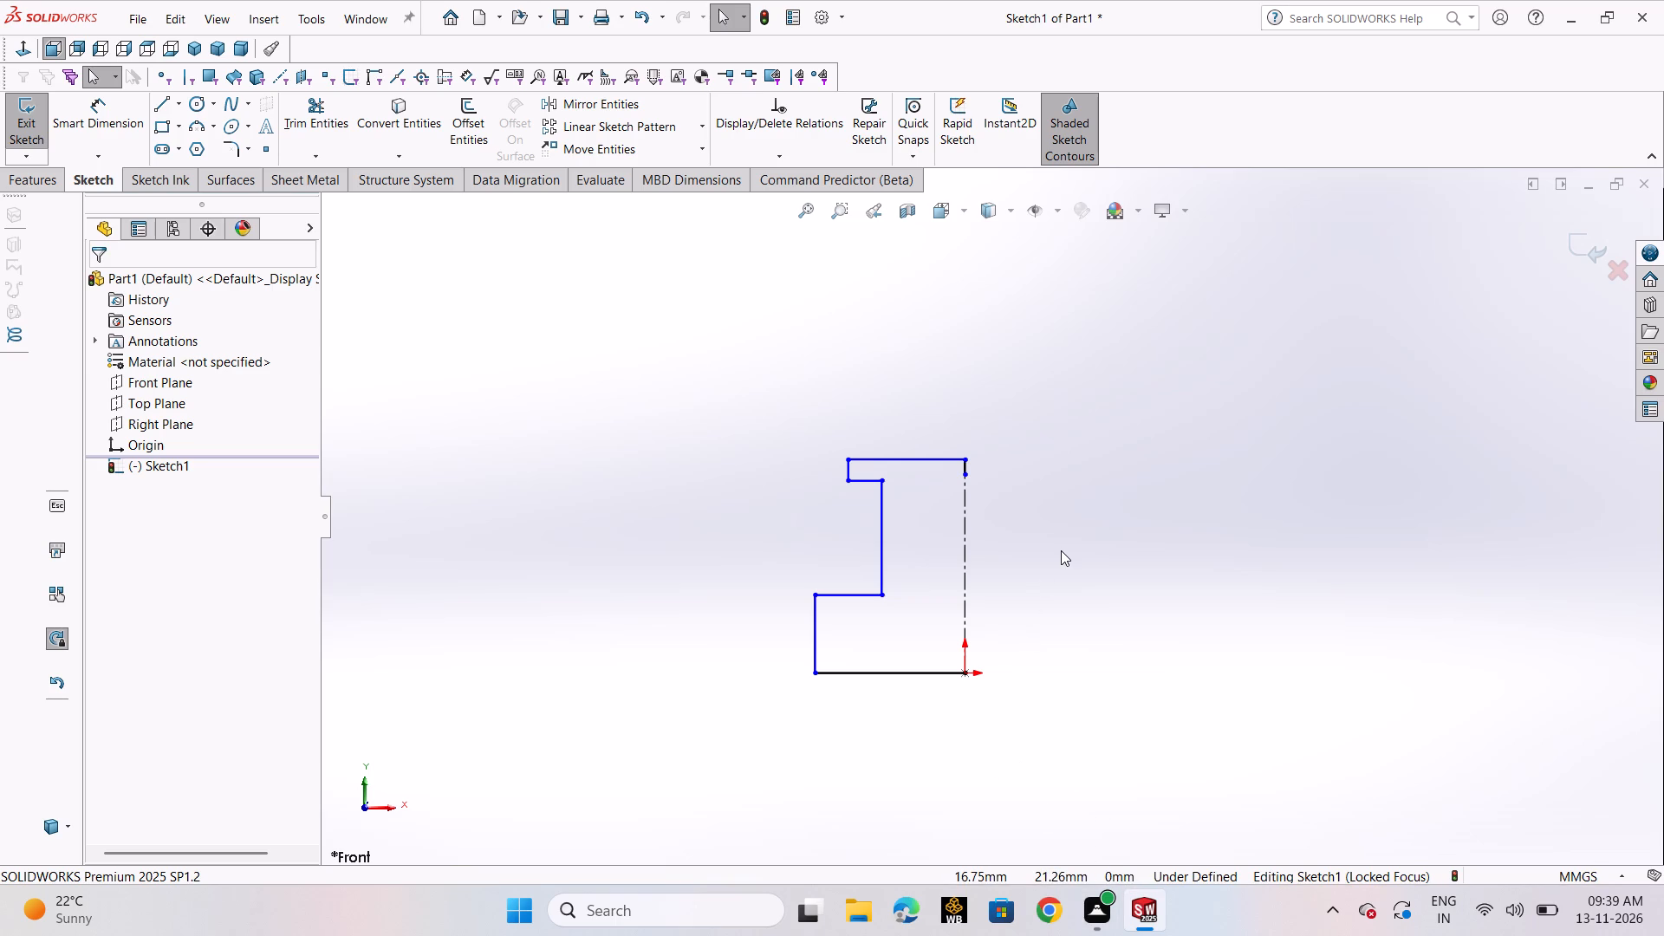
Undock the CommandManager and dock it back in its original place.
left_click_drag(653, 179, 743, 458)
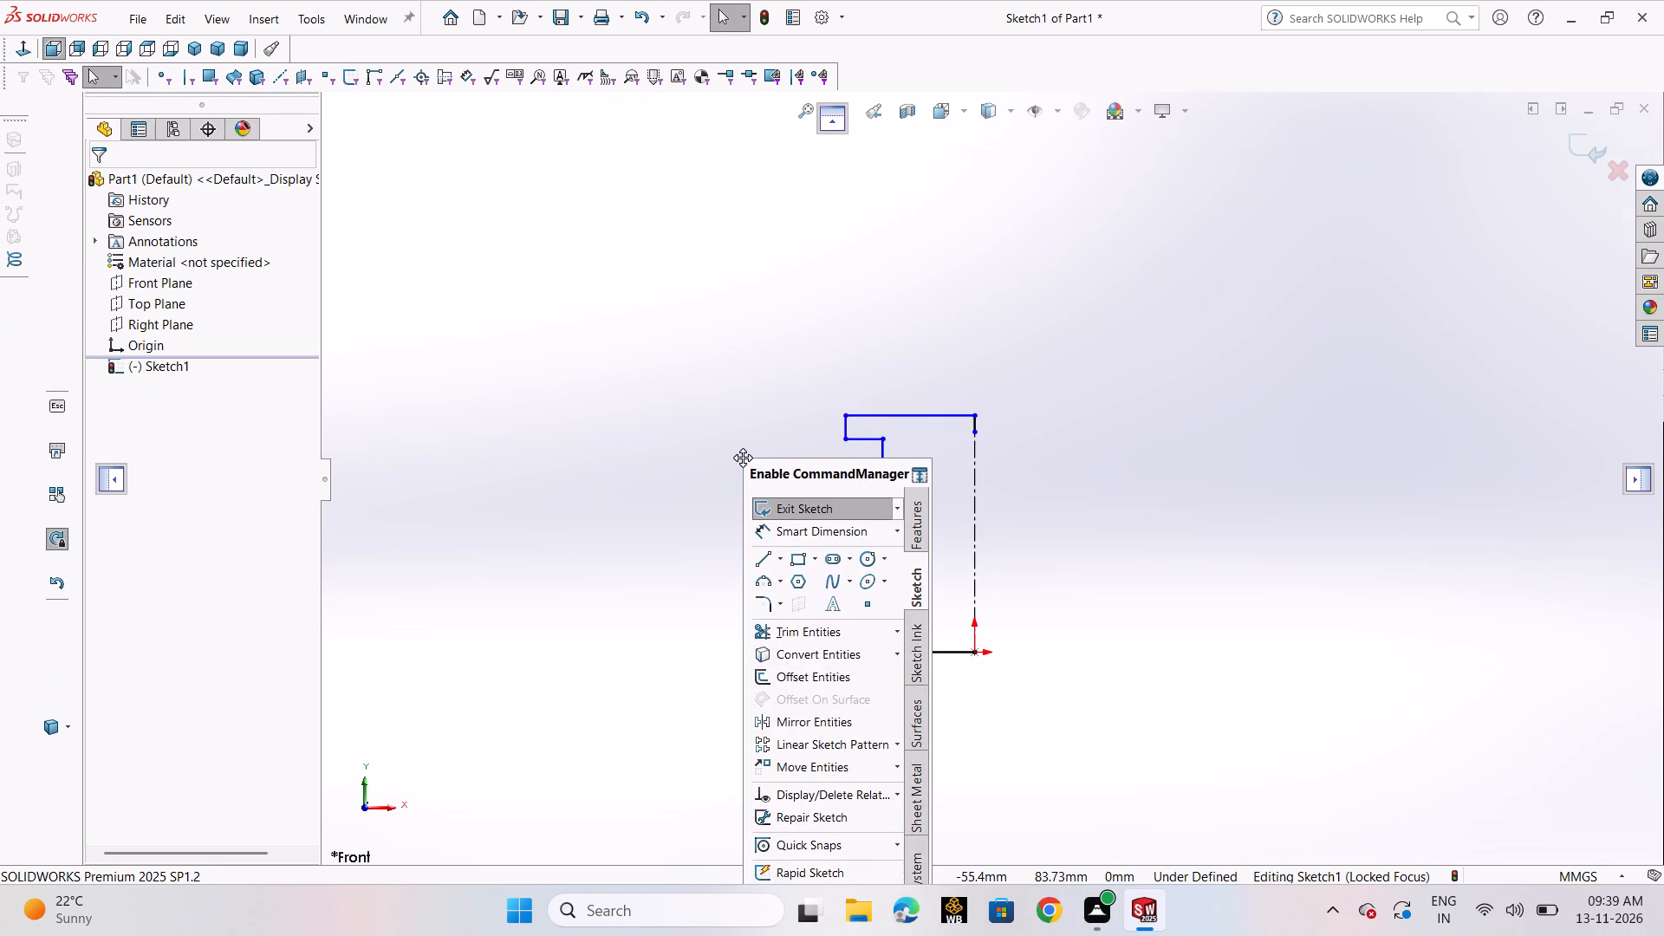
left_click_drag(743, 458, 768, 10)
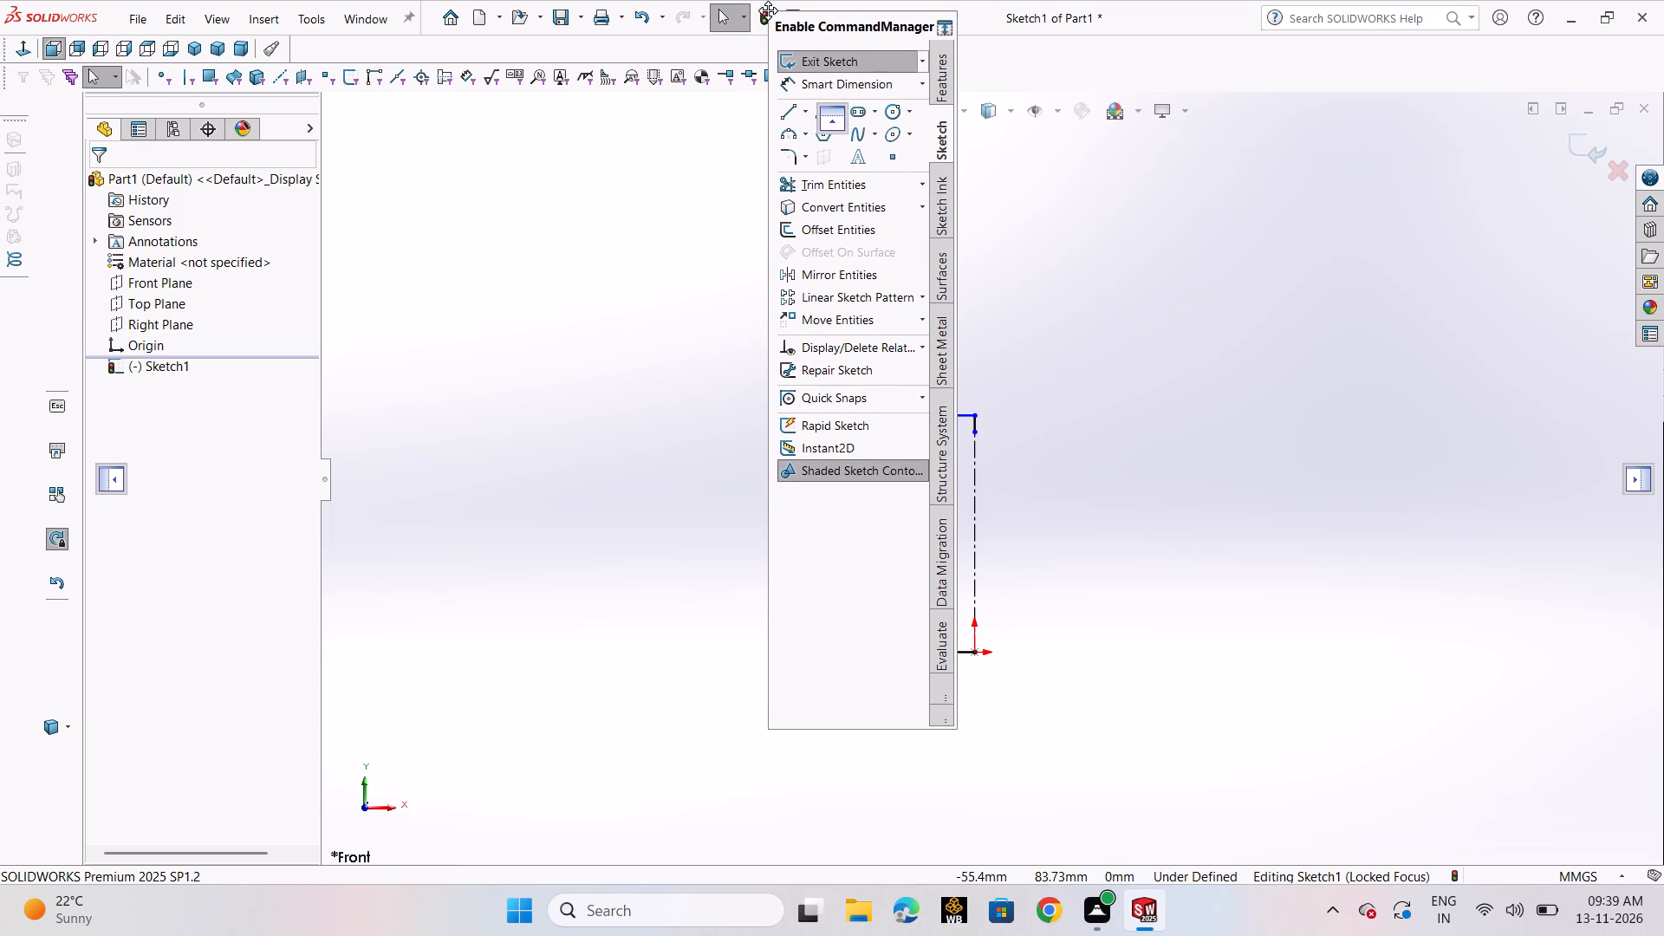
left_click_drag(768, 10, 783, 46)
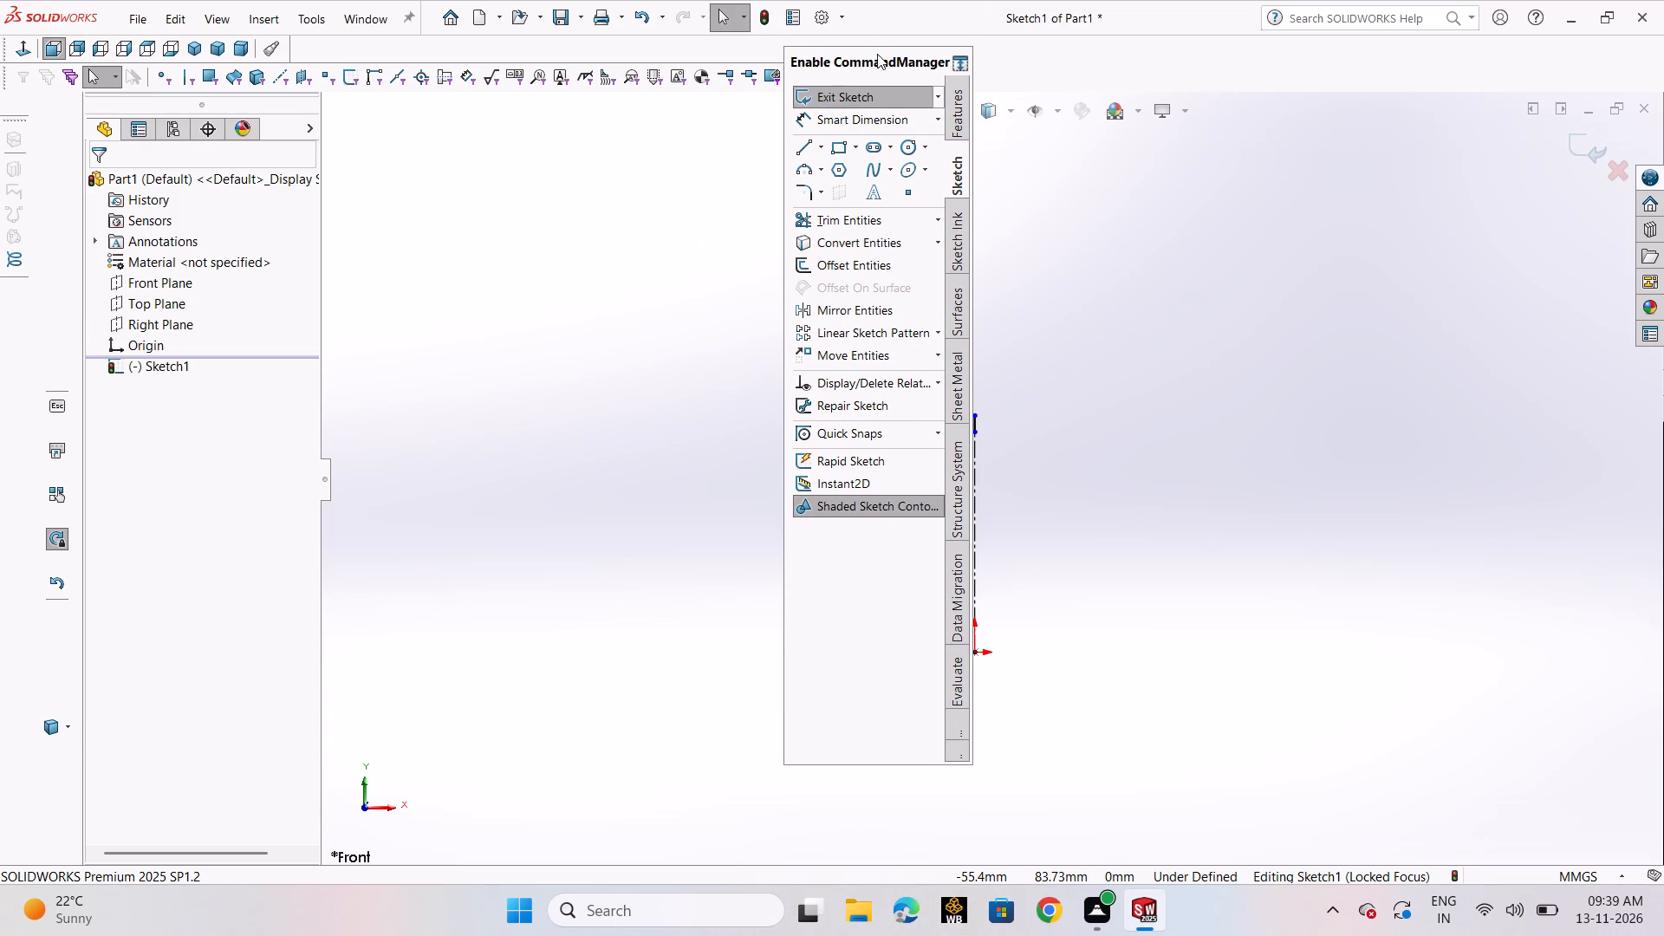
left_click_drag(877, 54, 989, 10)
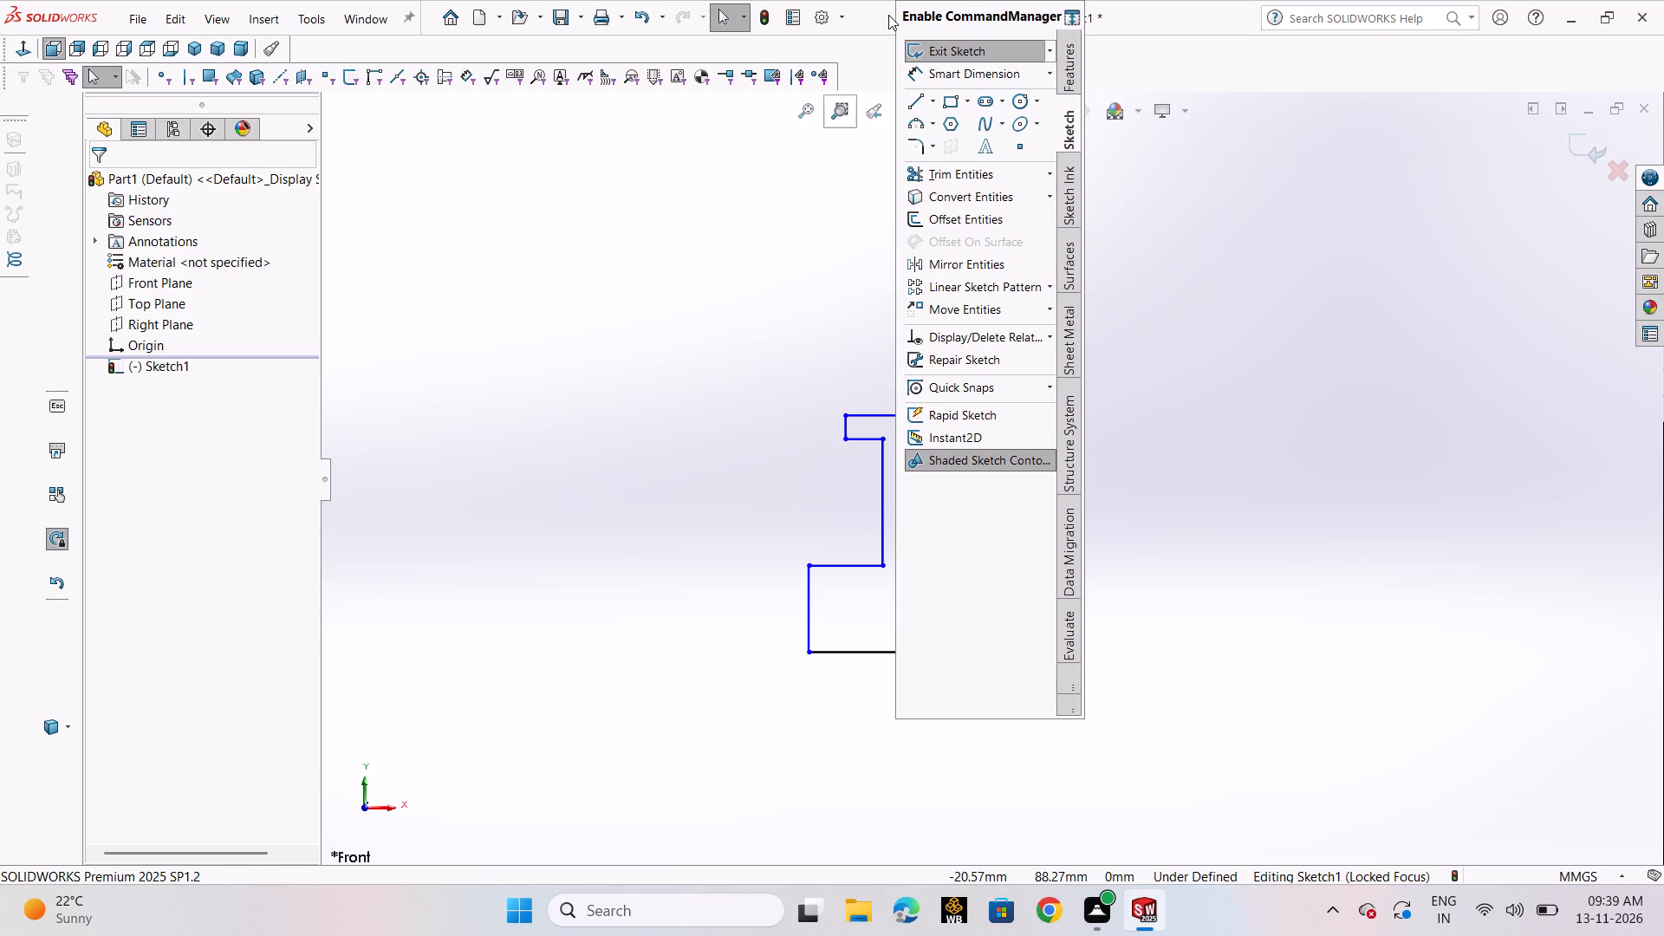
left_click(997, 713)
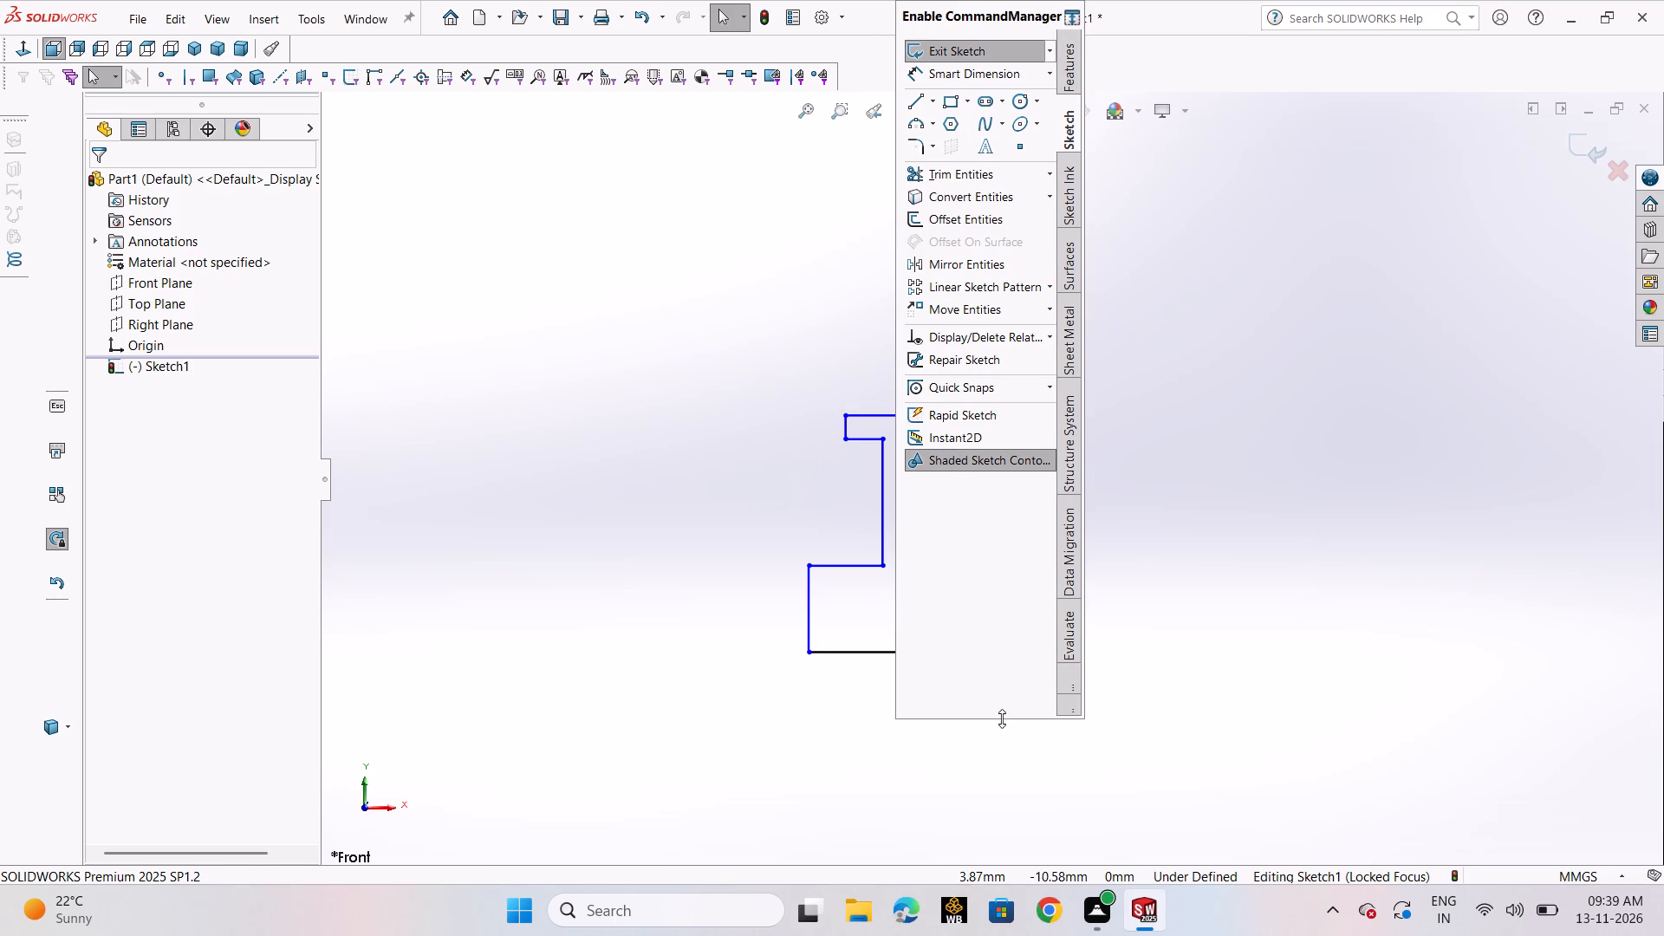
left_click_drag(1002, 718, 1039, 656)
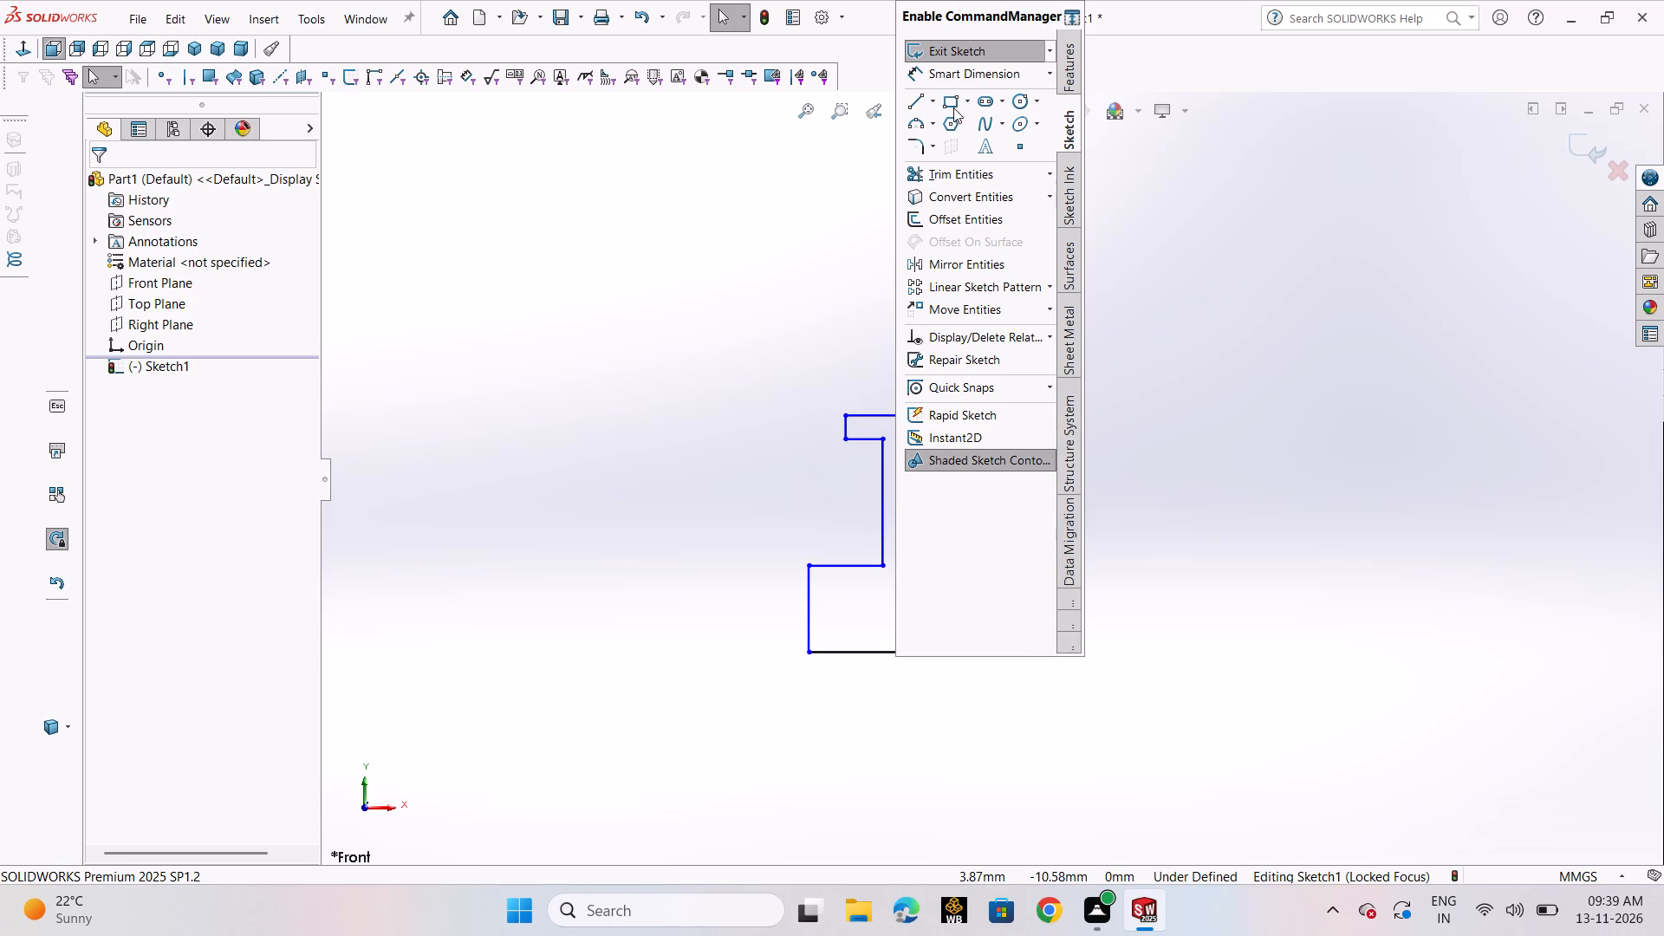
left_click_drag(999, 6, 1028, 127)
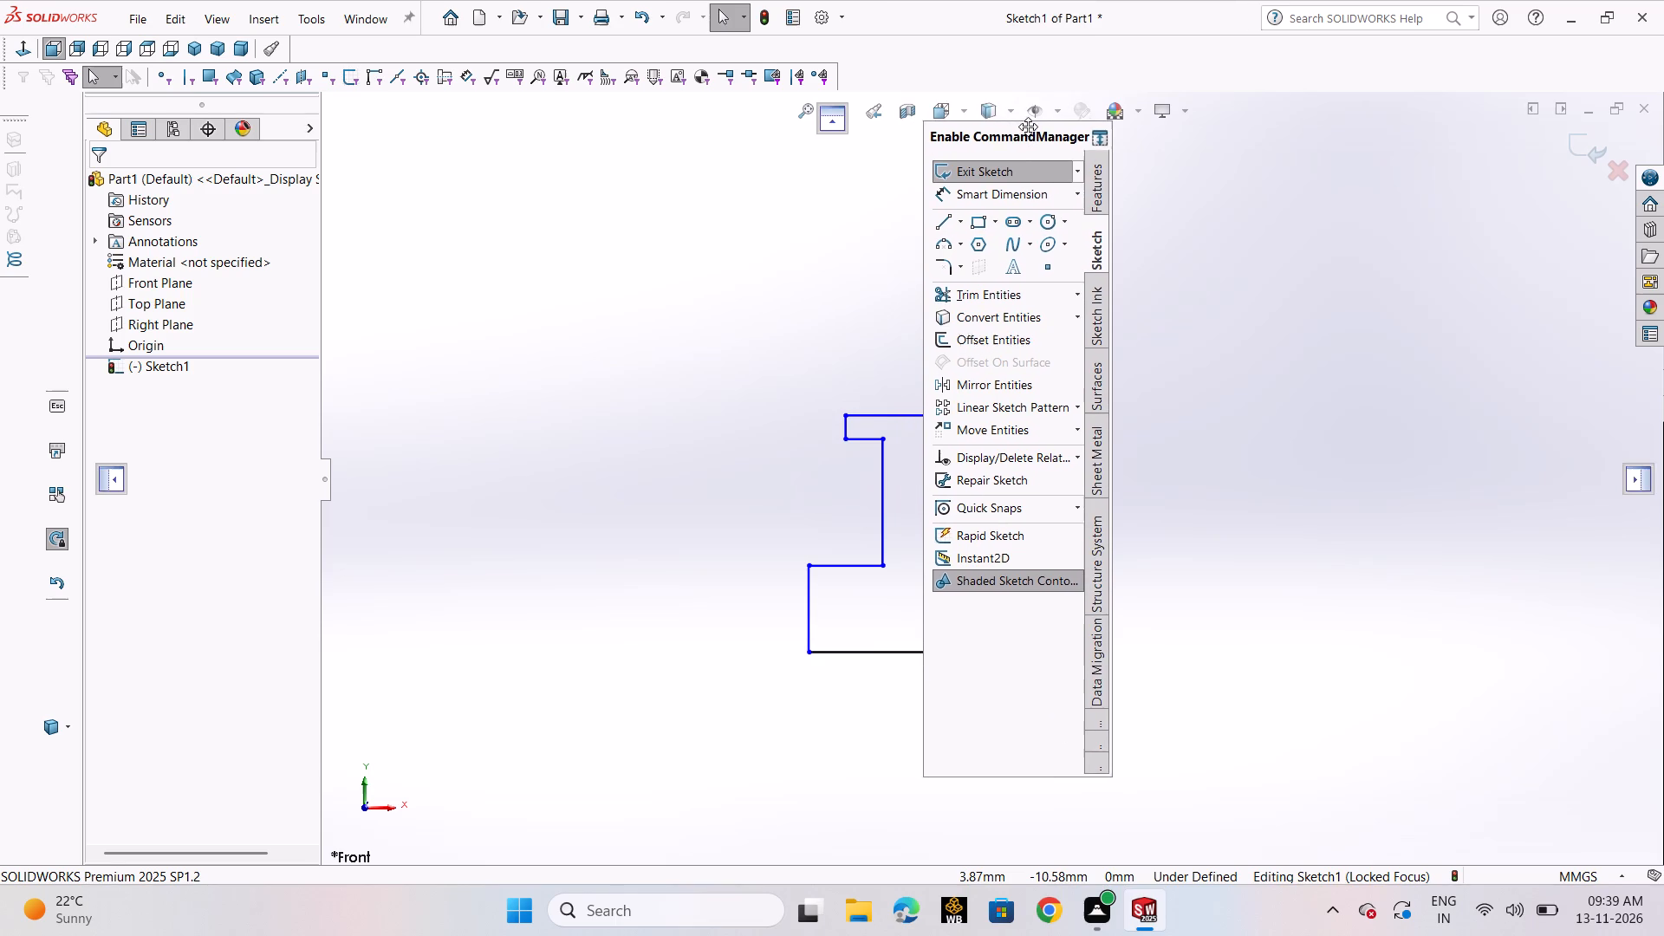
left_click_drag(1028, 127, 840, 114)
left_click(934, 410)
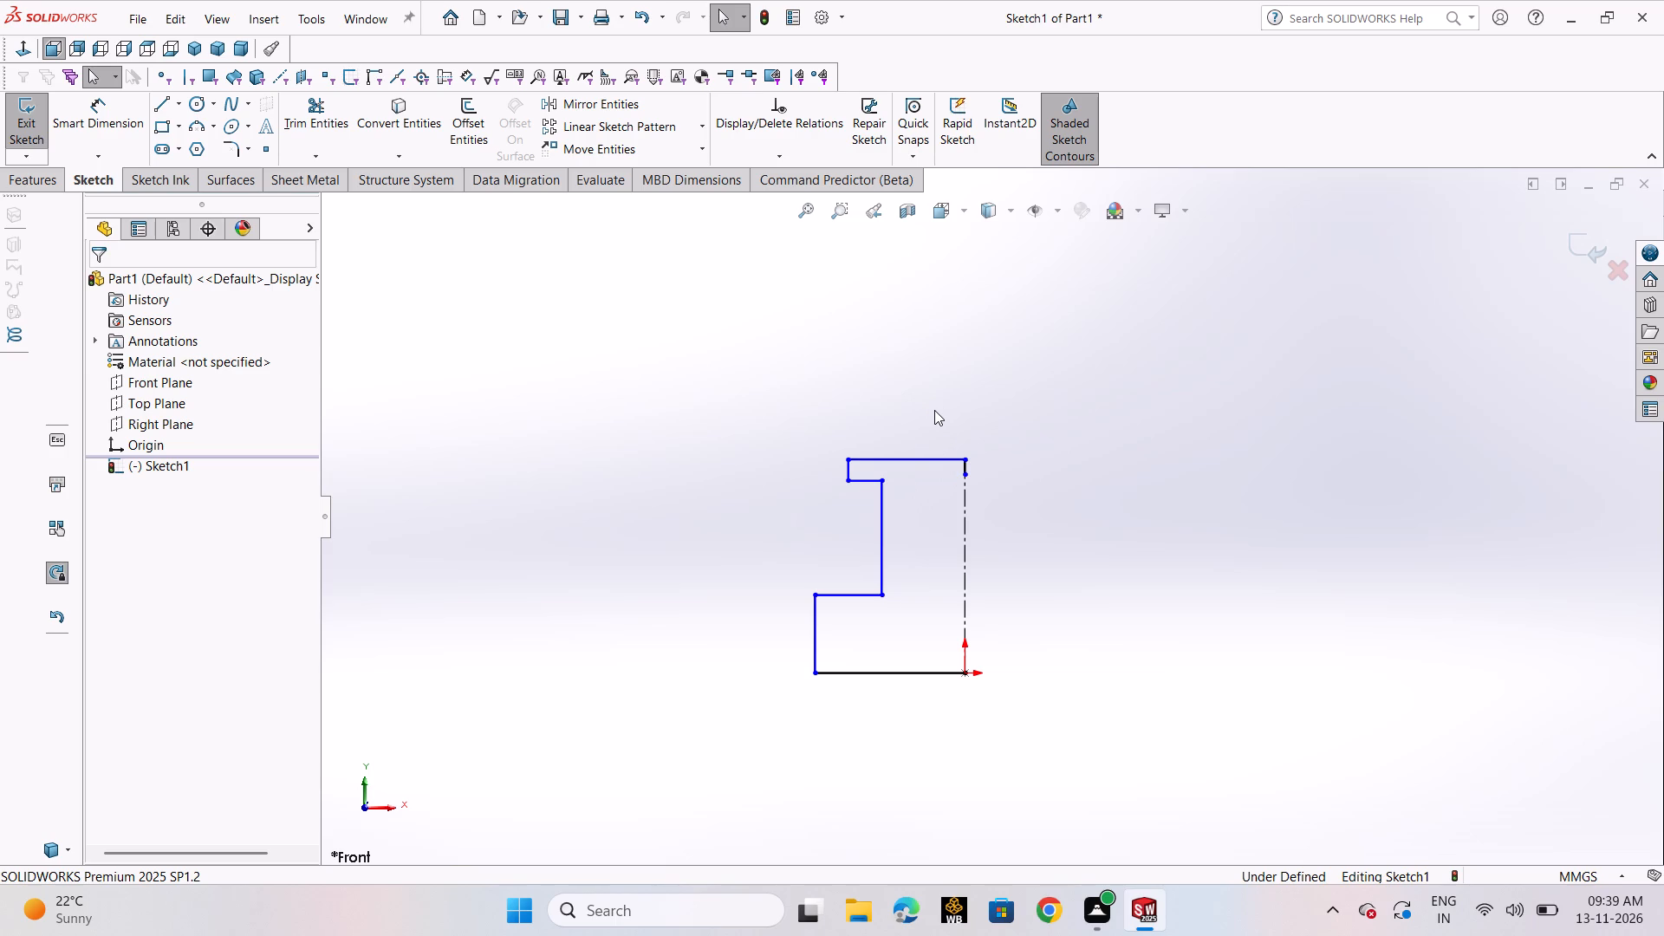
Delete all sketch entities, including the stepped profile and the vertical centerline.
left_click_drag(809, 354, 894, 609)
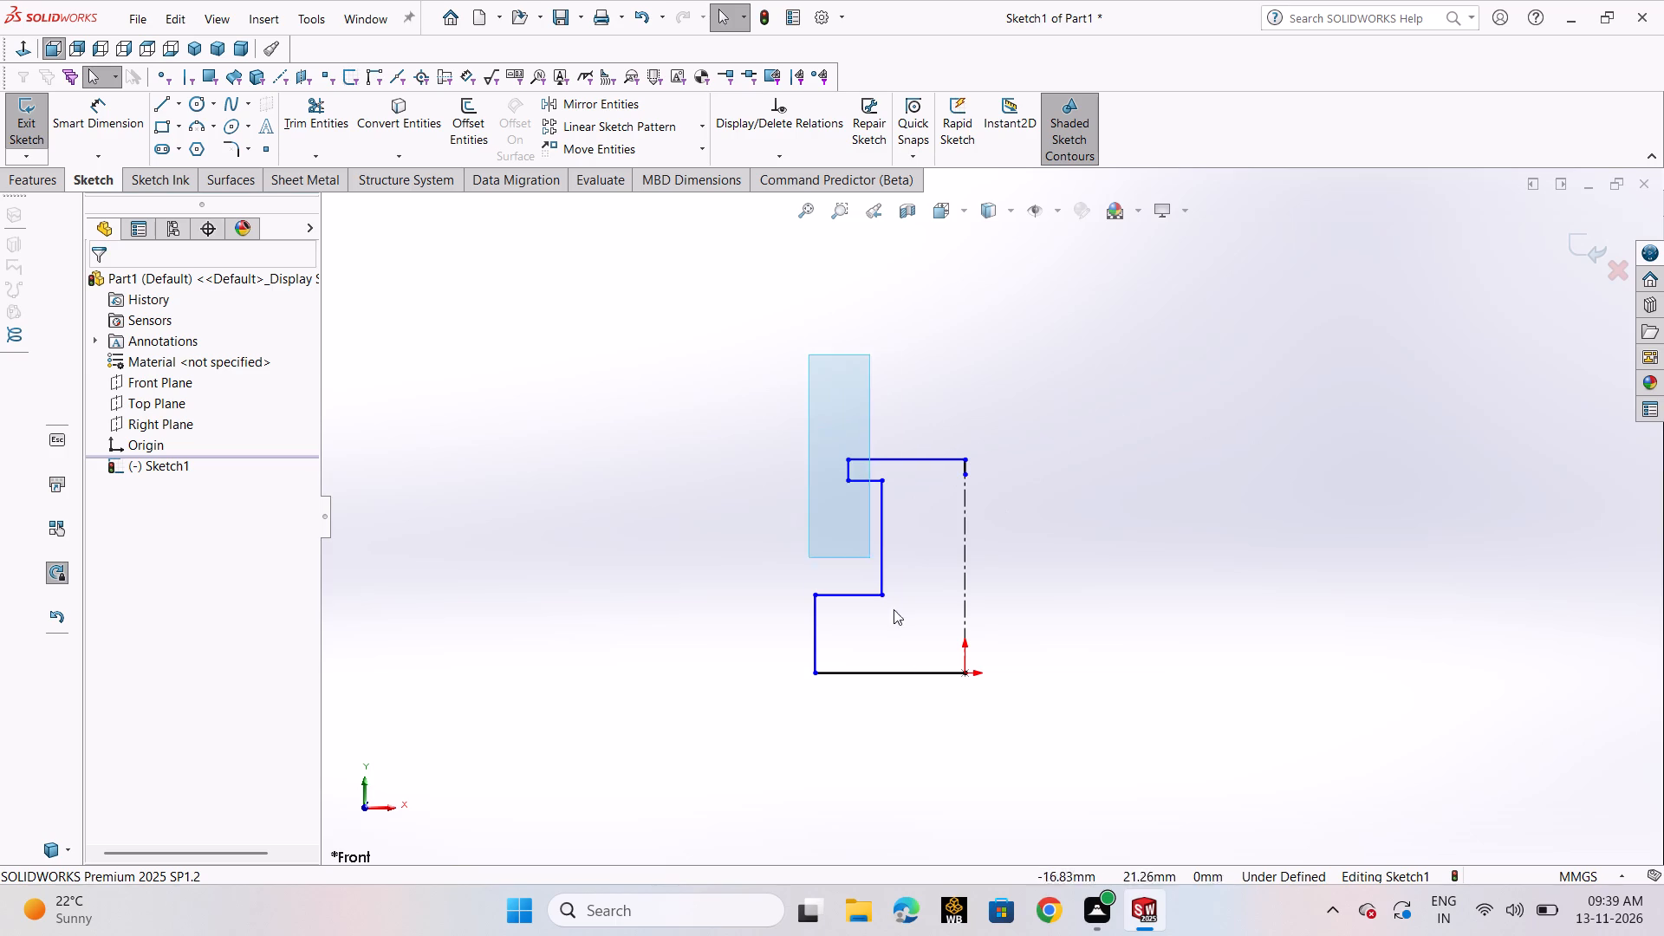
left_click_drag(894, 609, 972, 816)
key("Delete")
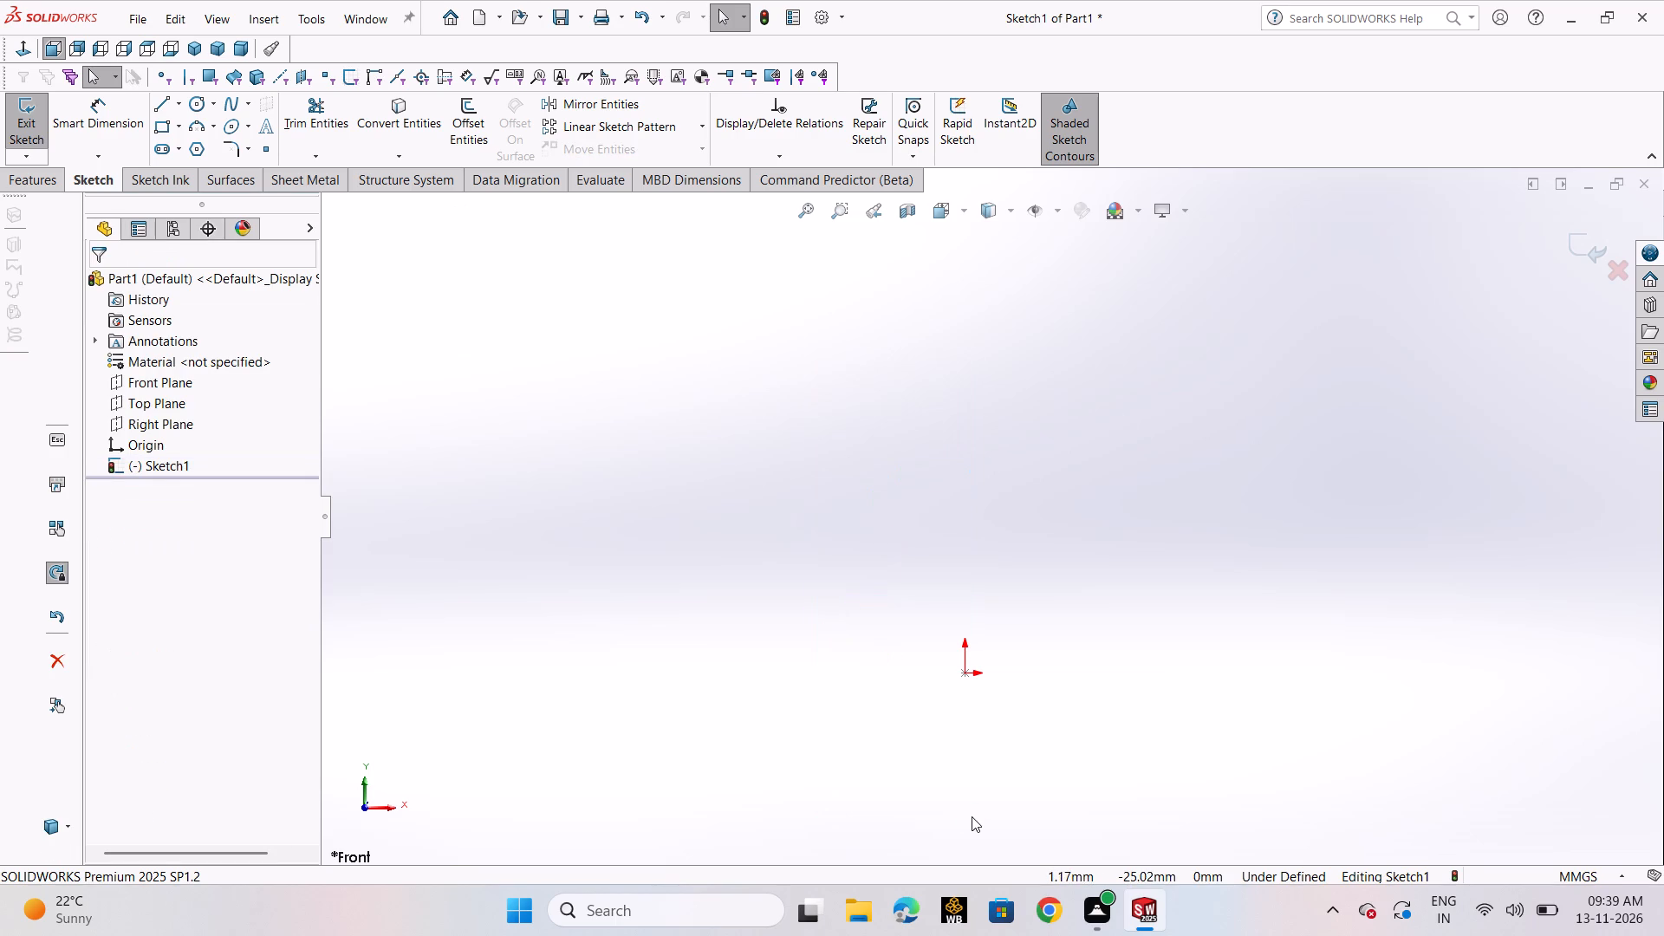
Draw a vertical construction centerline about 44 mm long, running upward from the origin.
left_click(179, 103)
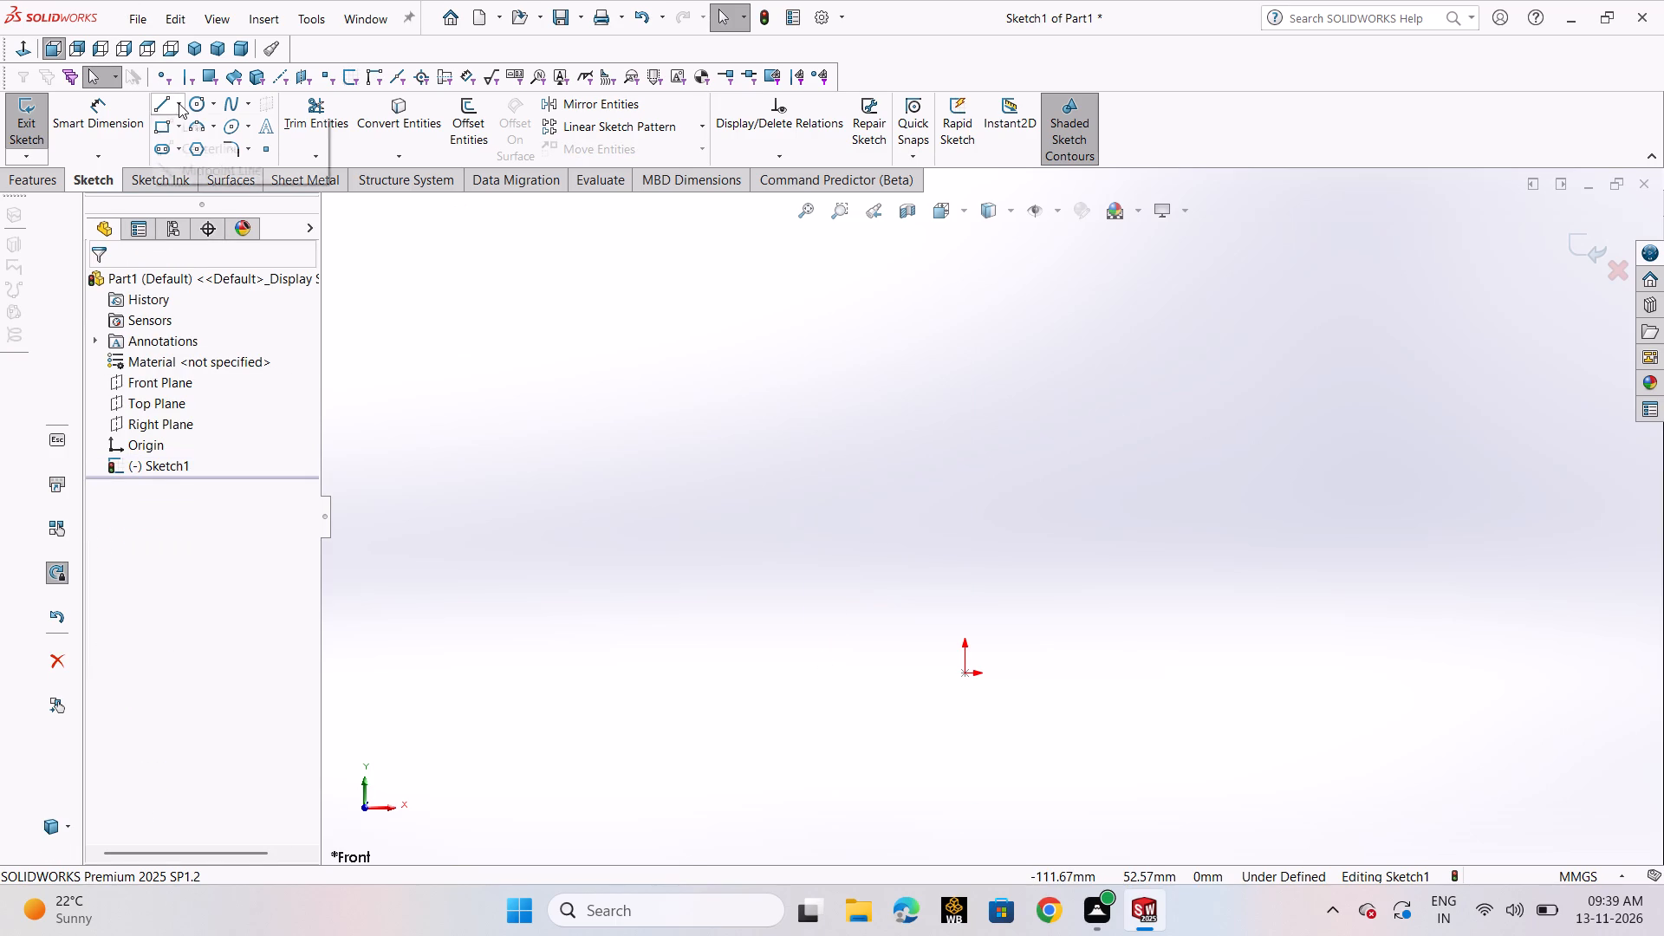
left_click(195, 153)
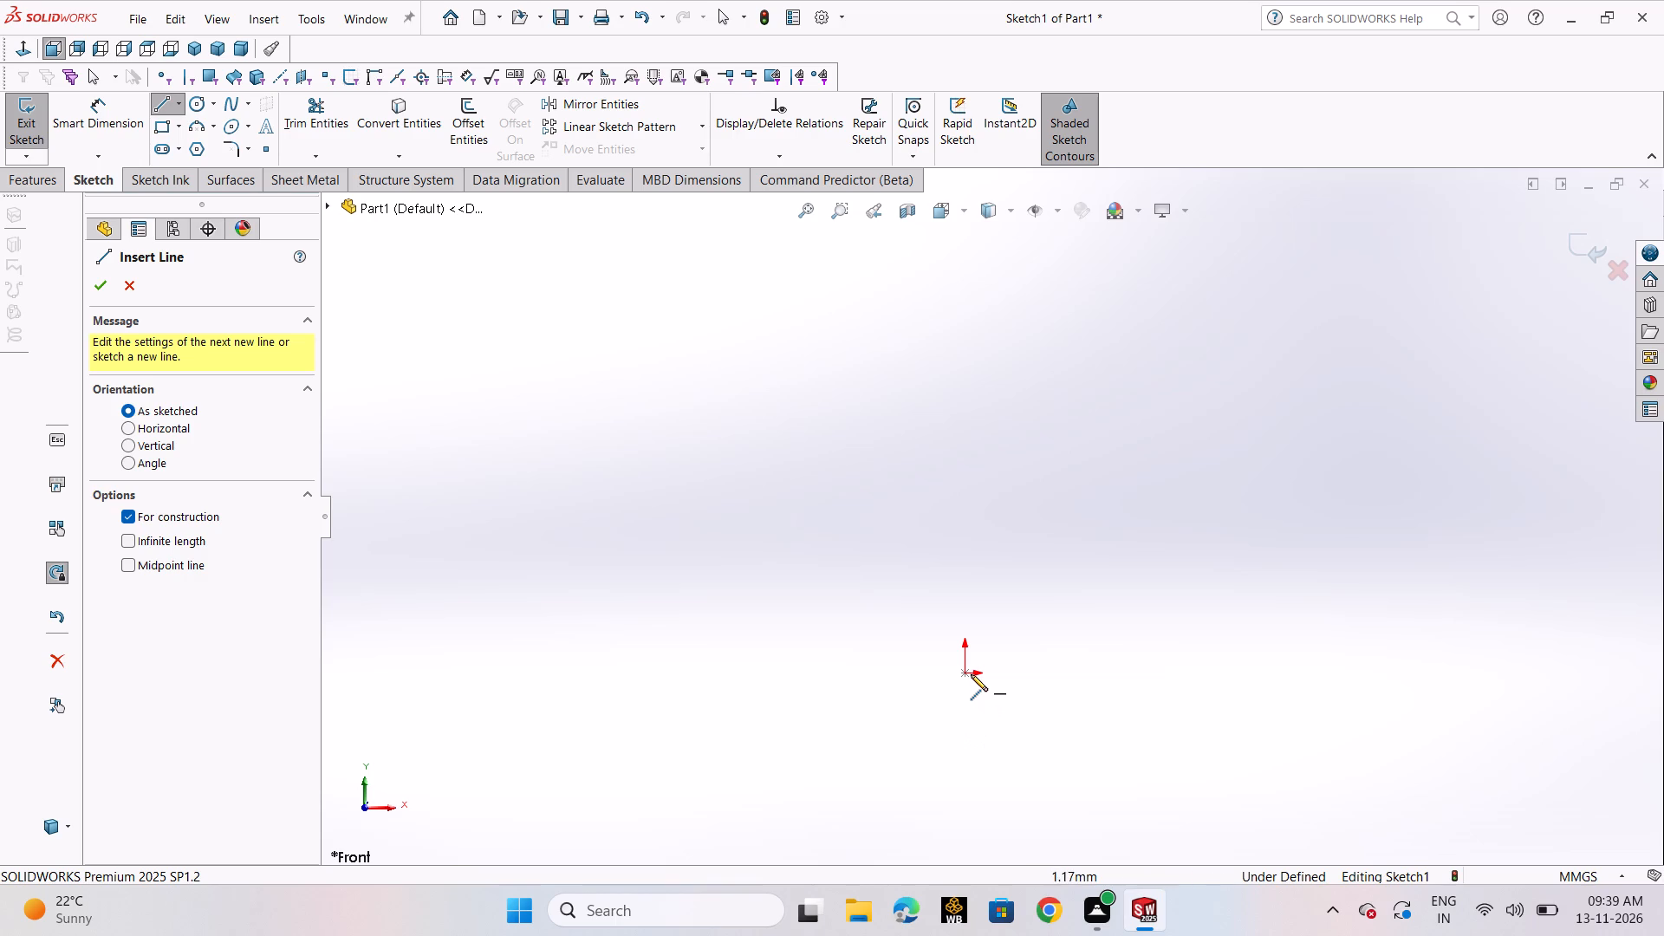
left_click(966, 673)
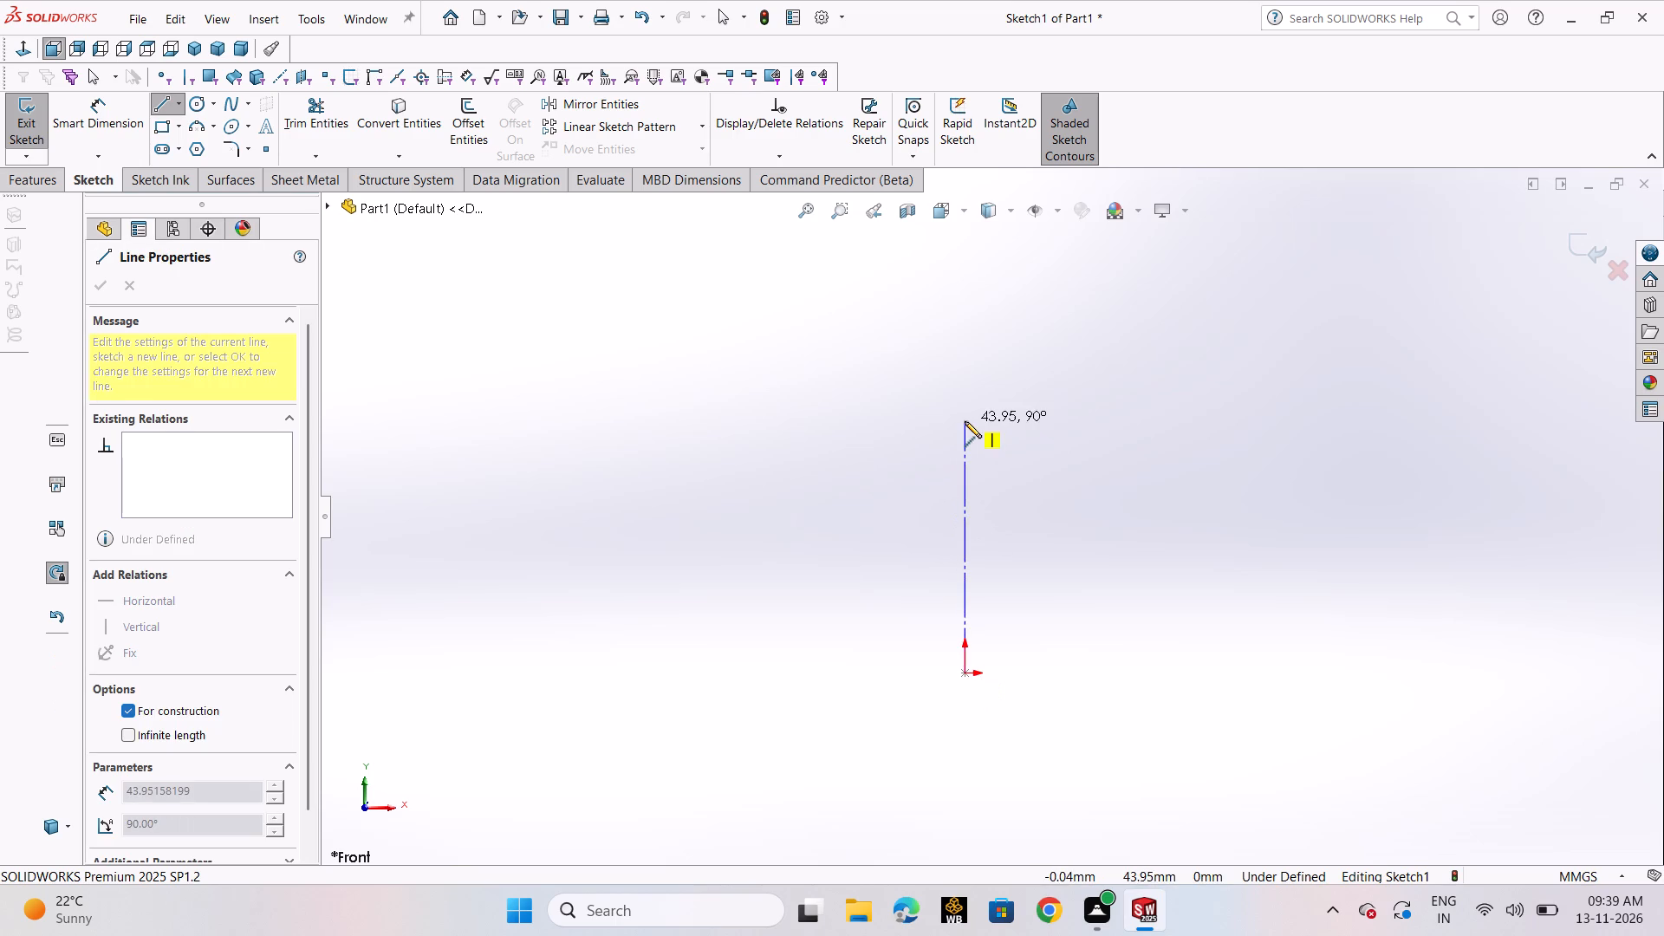
left_click(965, 421)
right_click(965, 421)
left_click(998, 432)
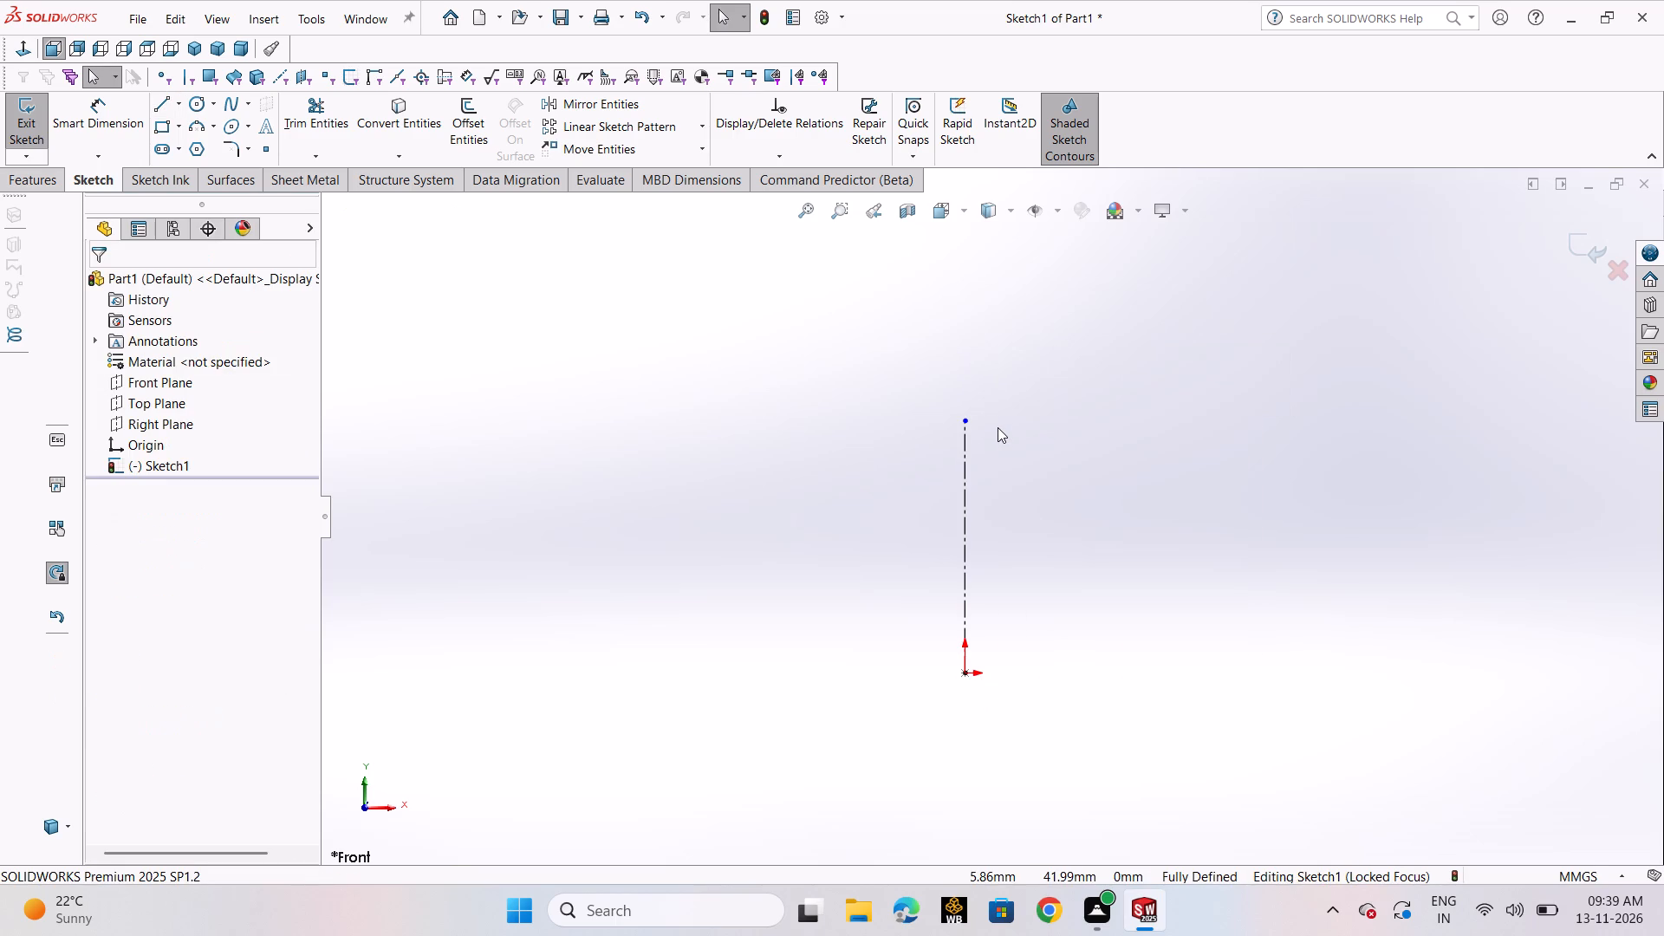
Sketch a stepped line profile from the origin, about 42 mm leftward and 31 mm up, notched inward, with a 40 mm top line ending above the centerline.
left_click(656, 360)
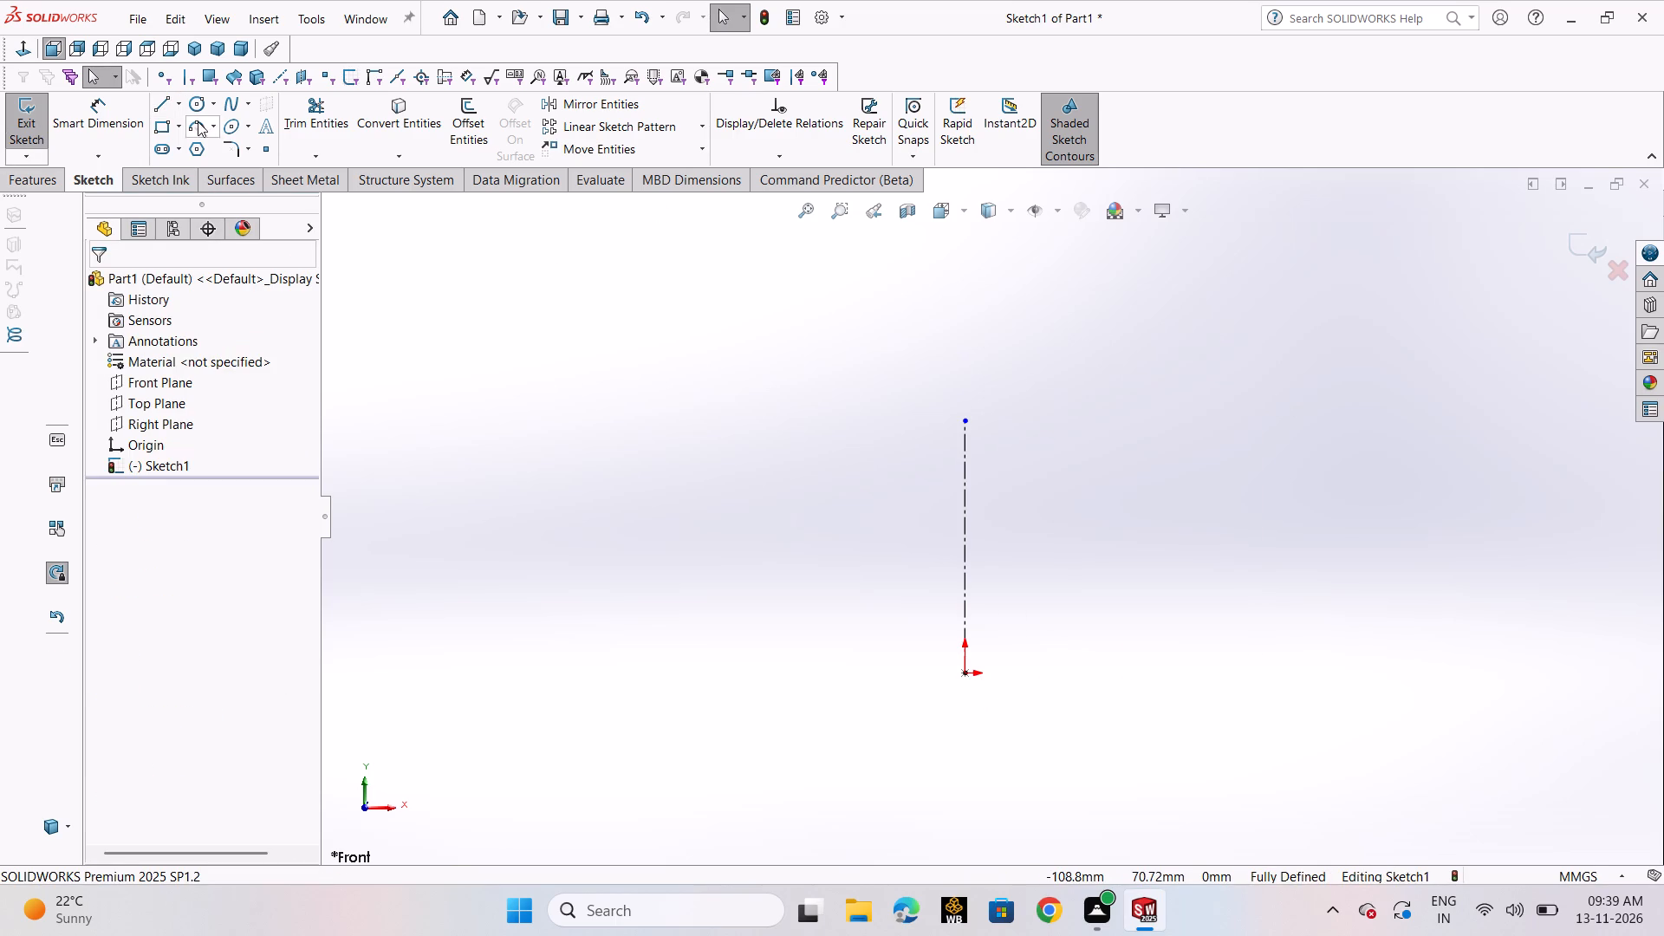
left_click(172, 107)
left_click(179, 127)
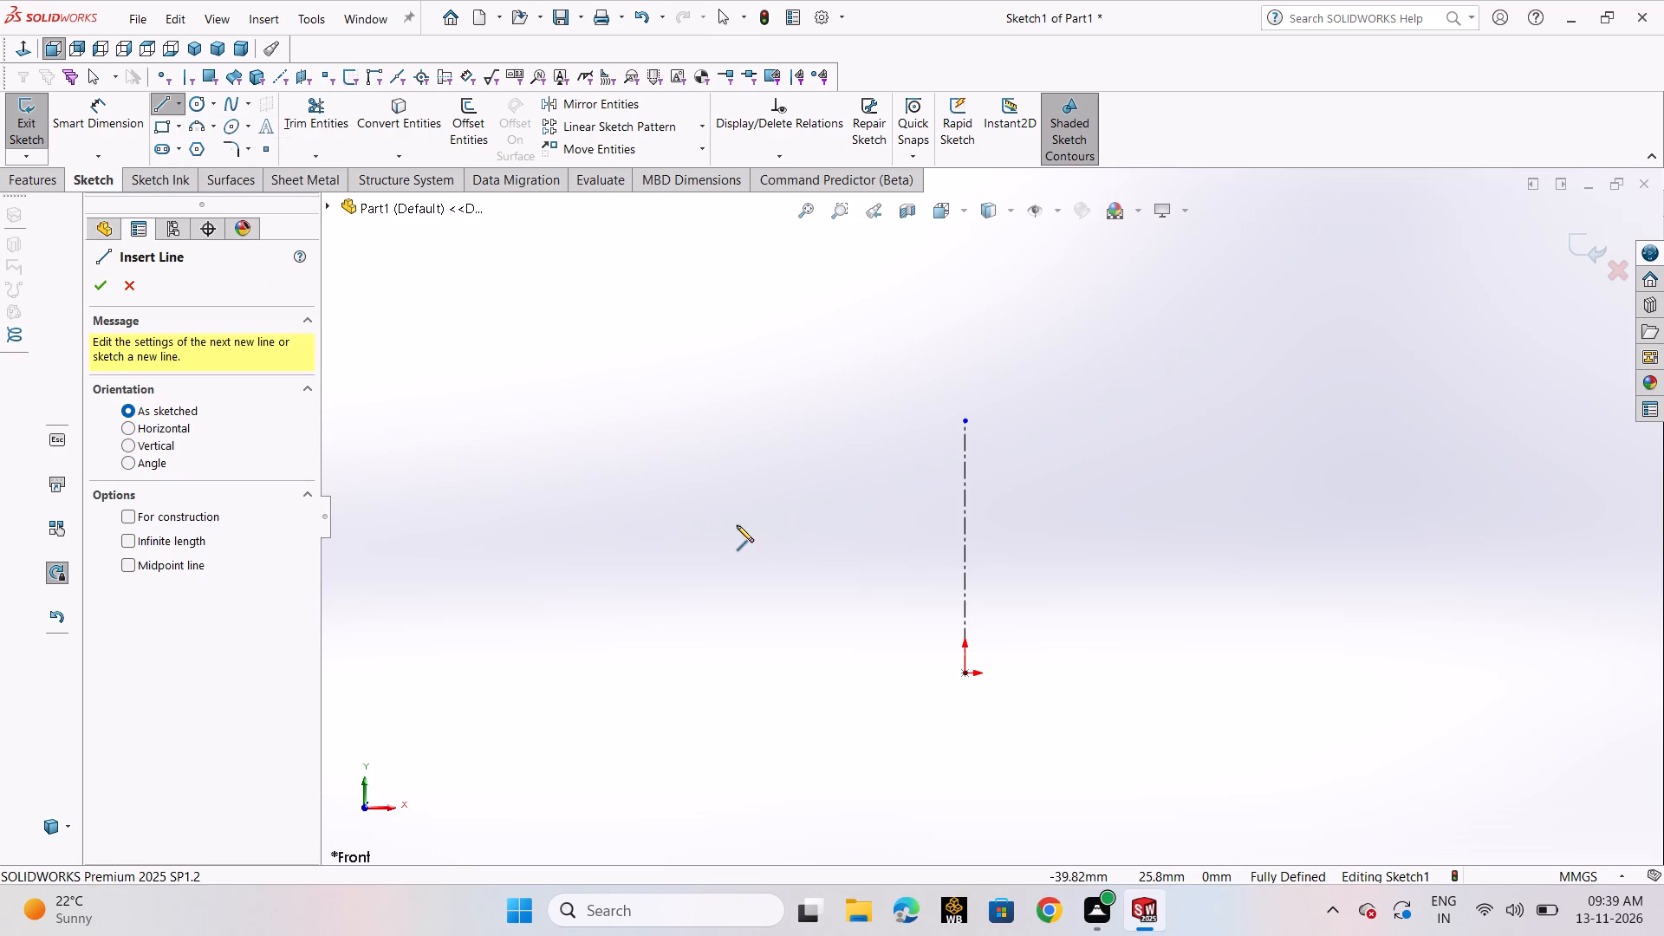
left_click(965, 674)
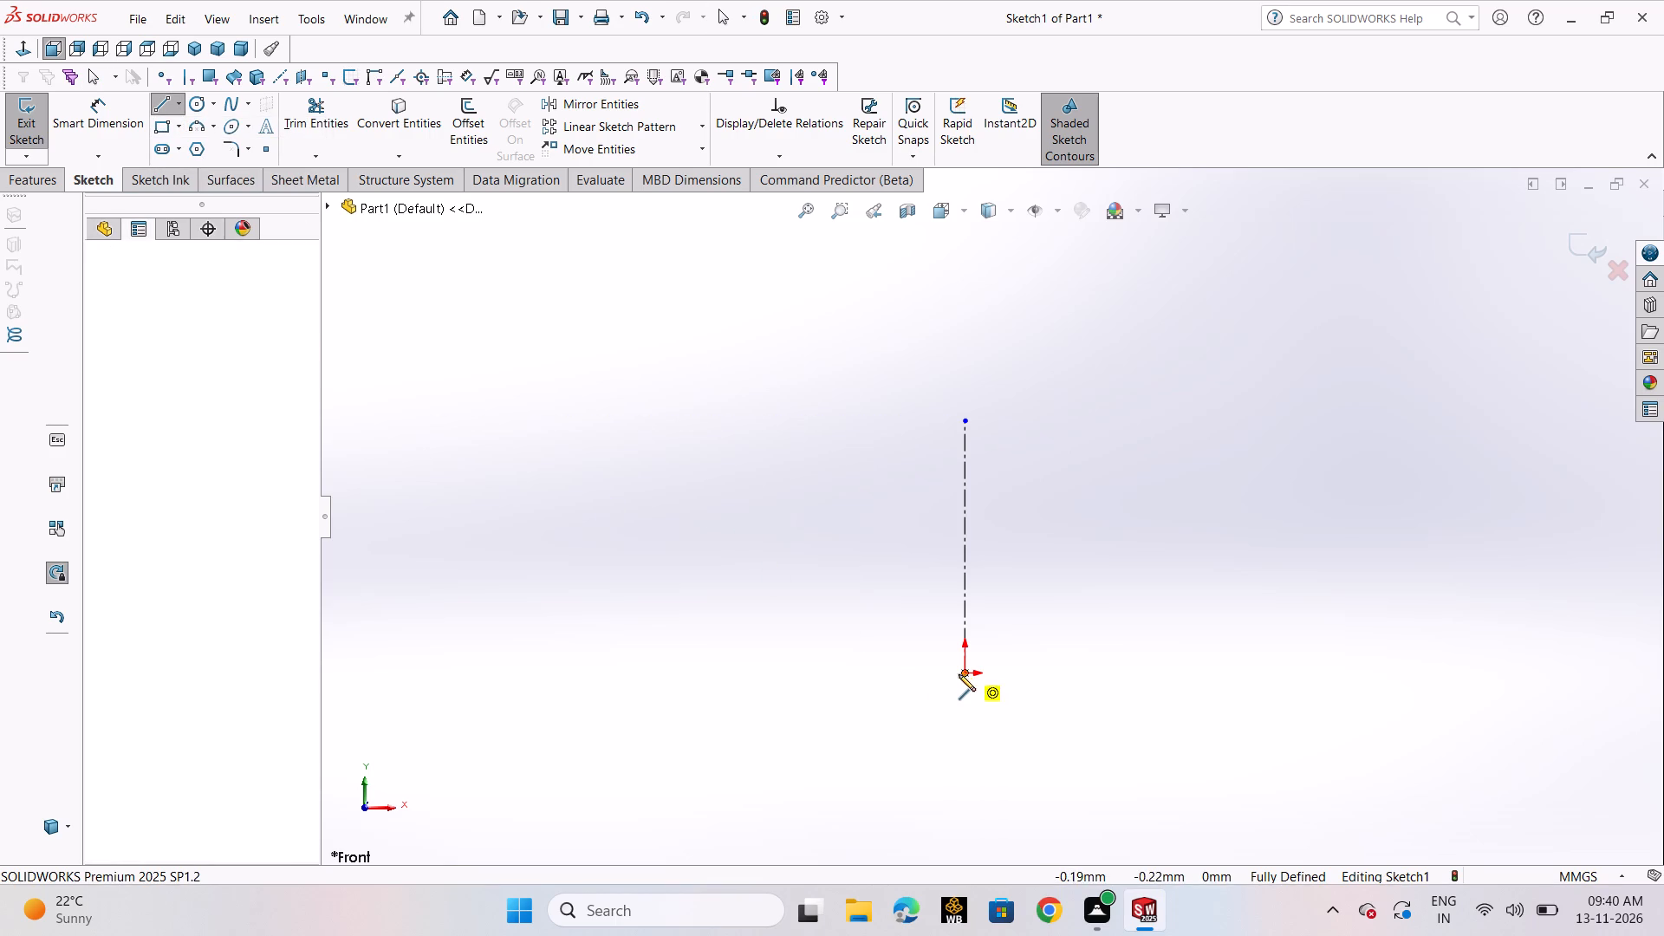
left_click(722, 669)
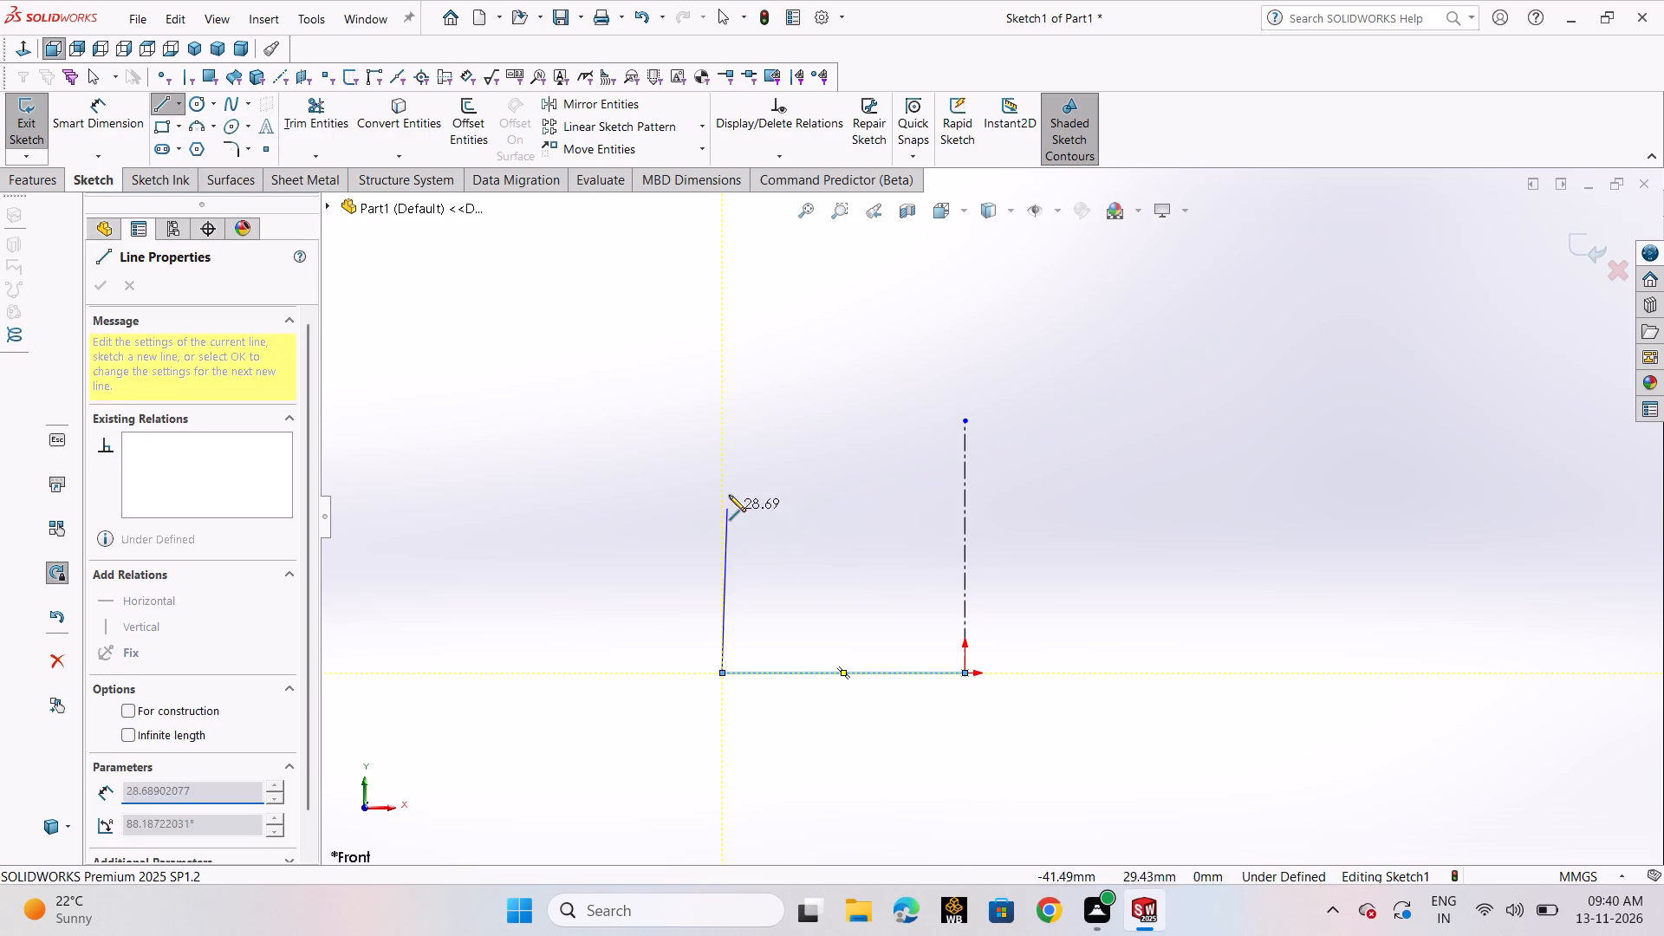
left_click(723, 497)
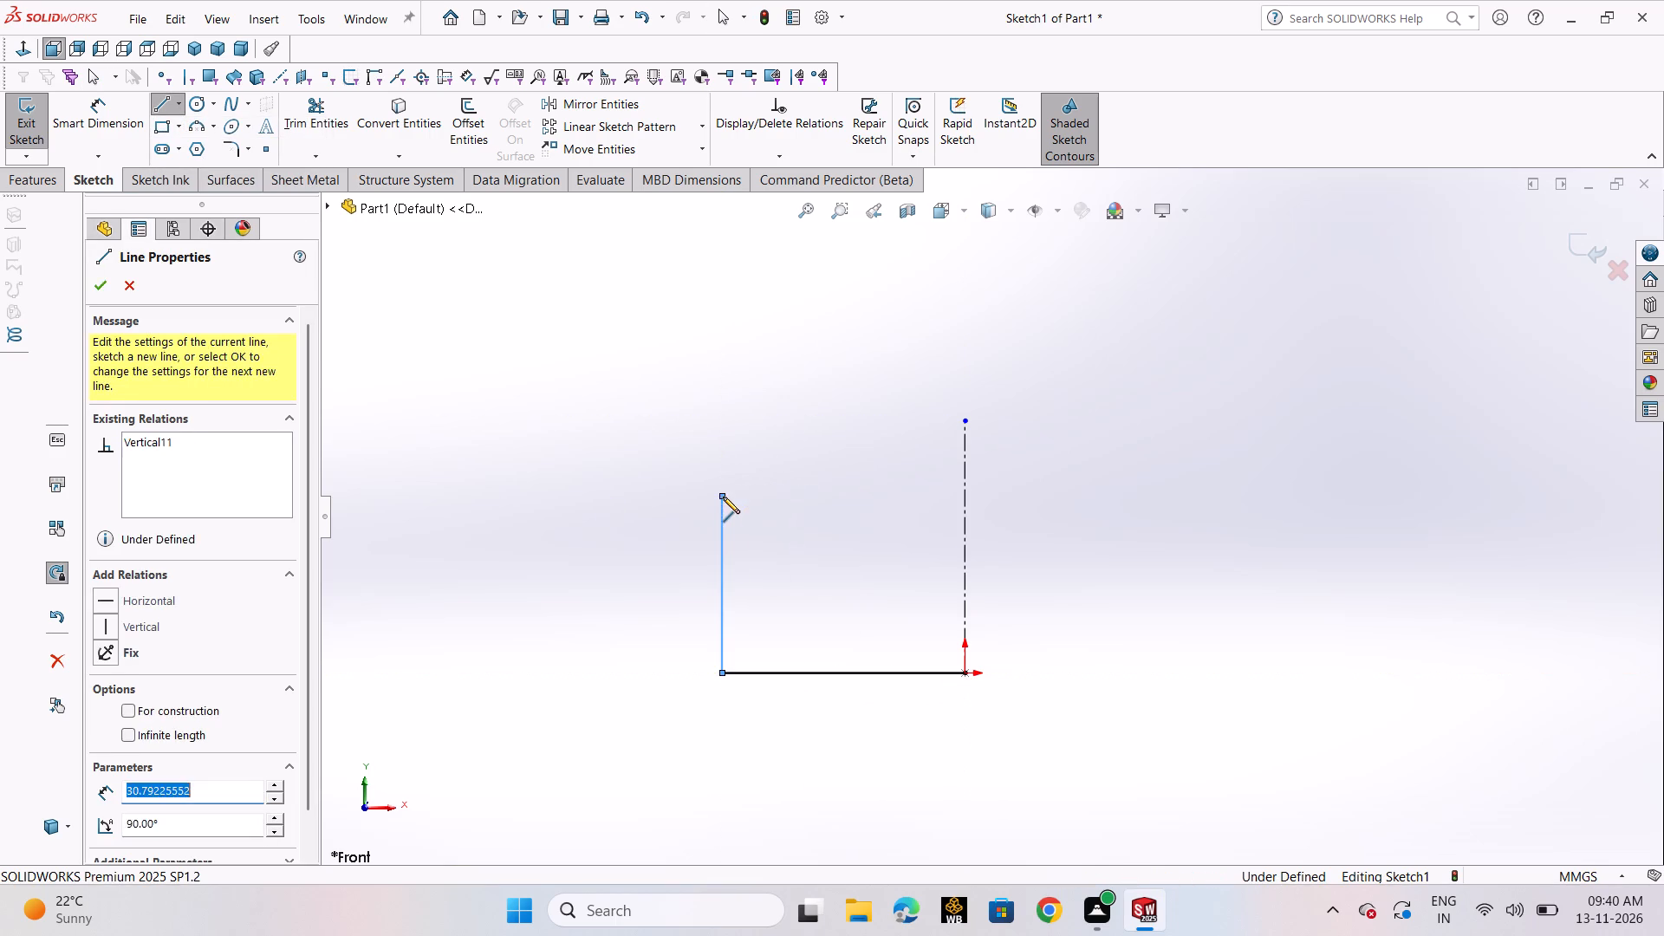
left_click(738, 492)
left_click(735, 436)
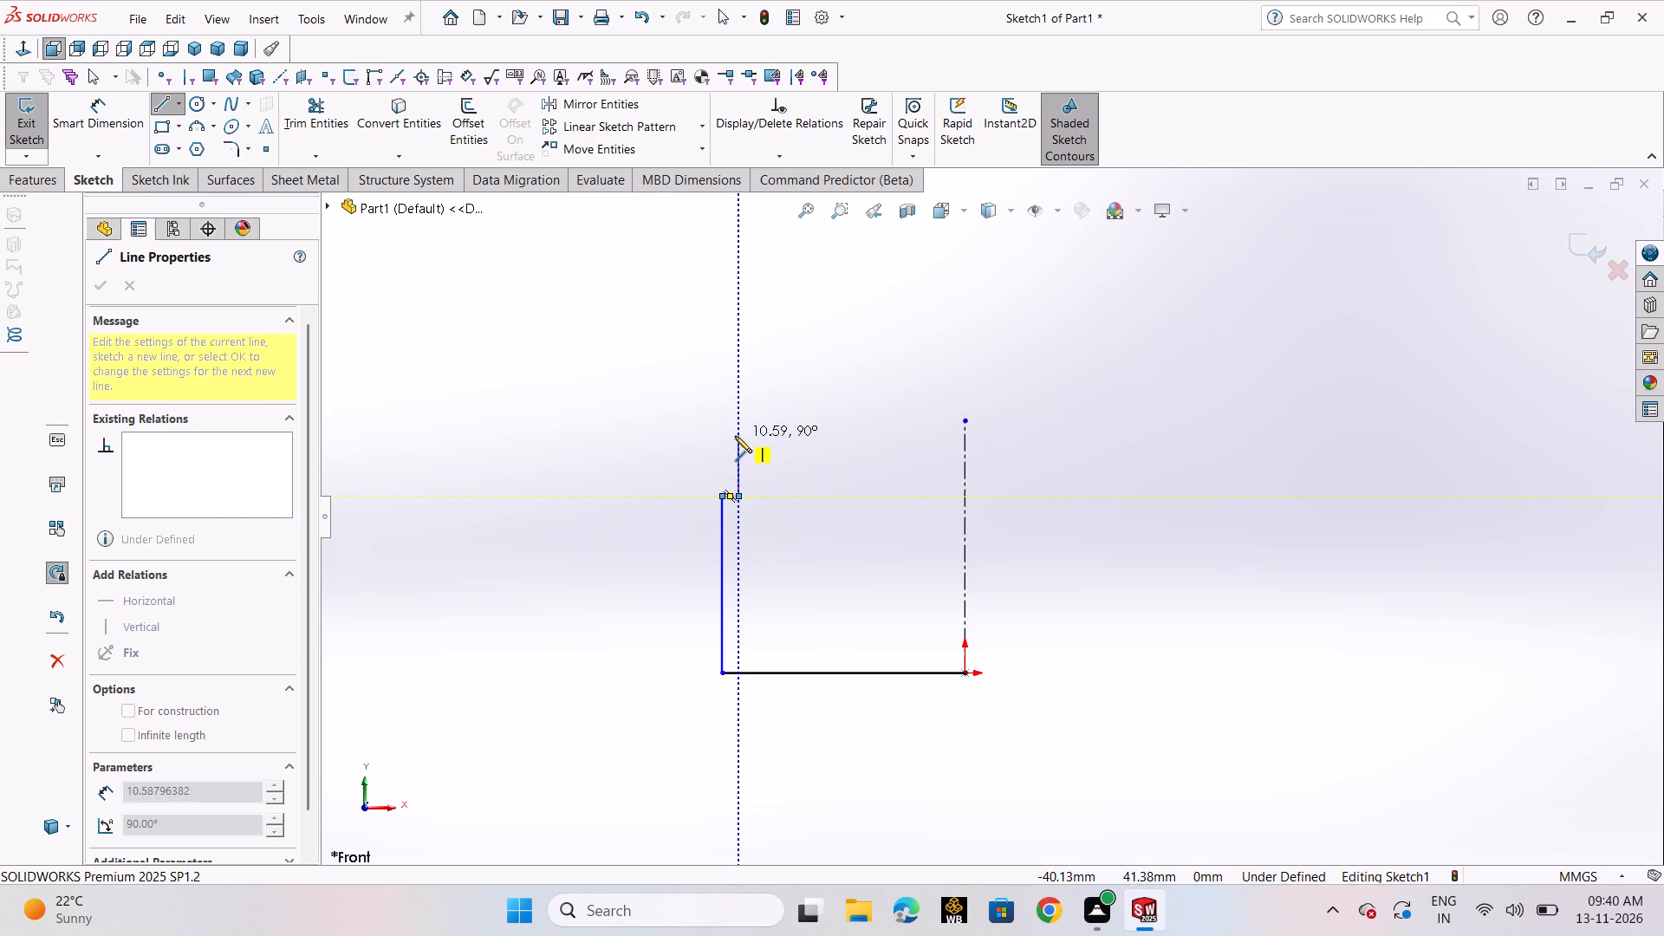
left_click(755, 439)
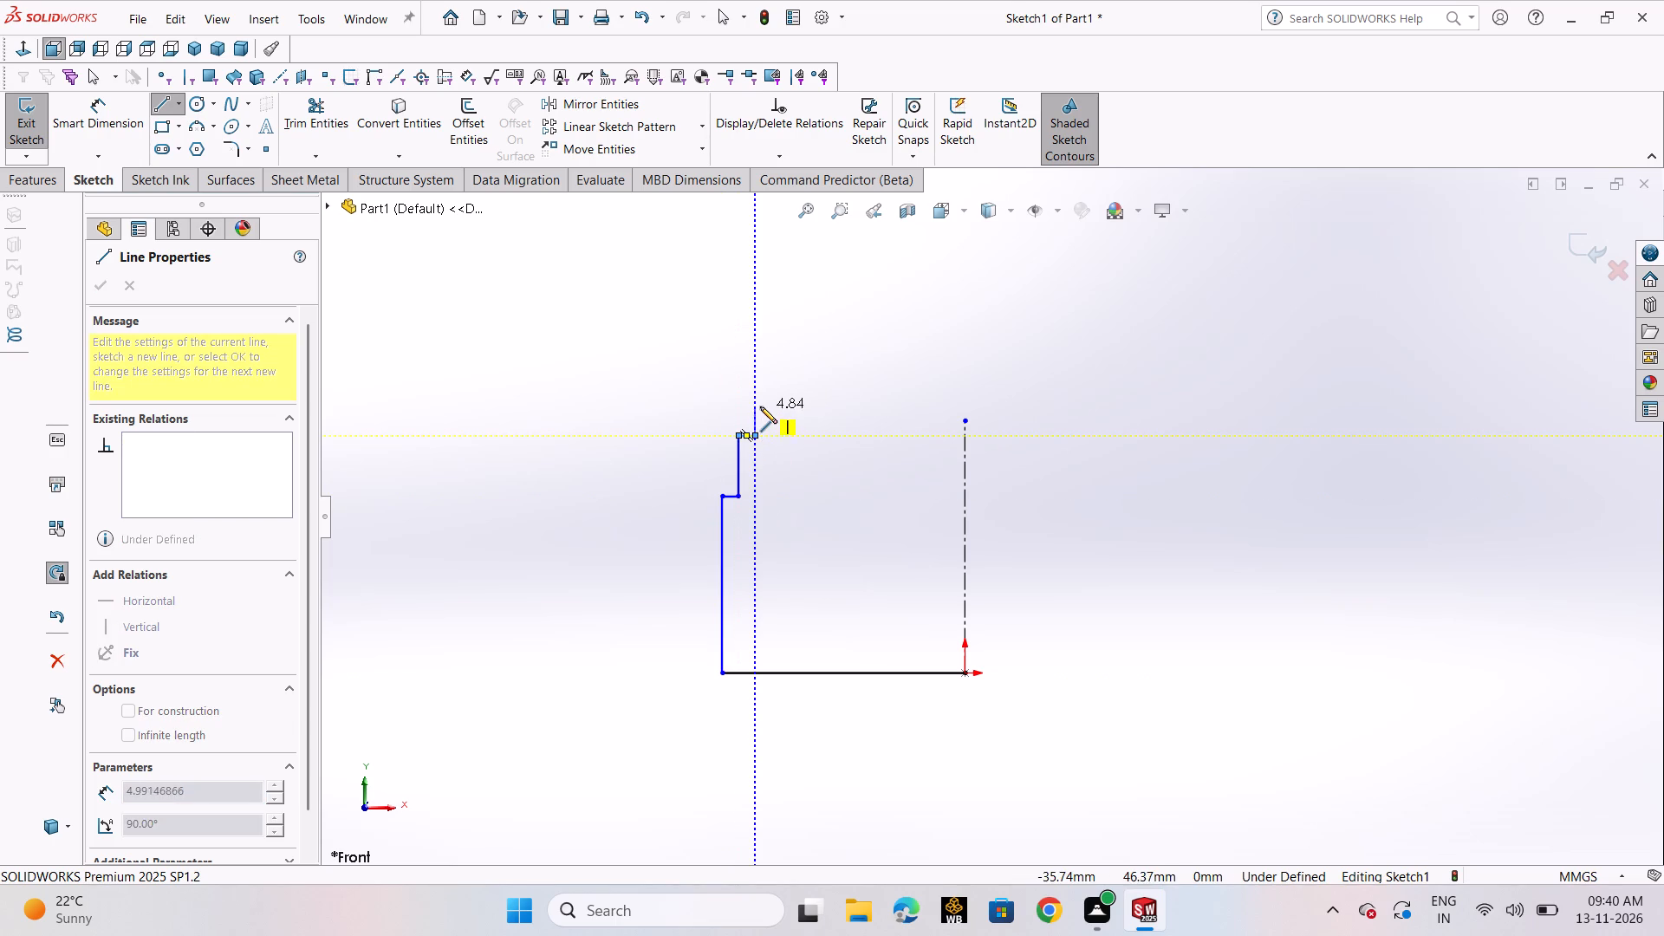
left_click(760, 400)
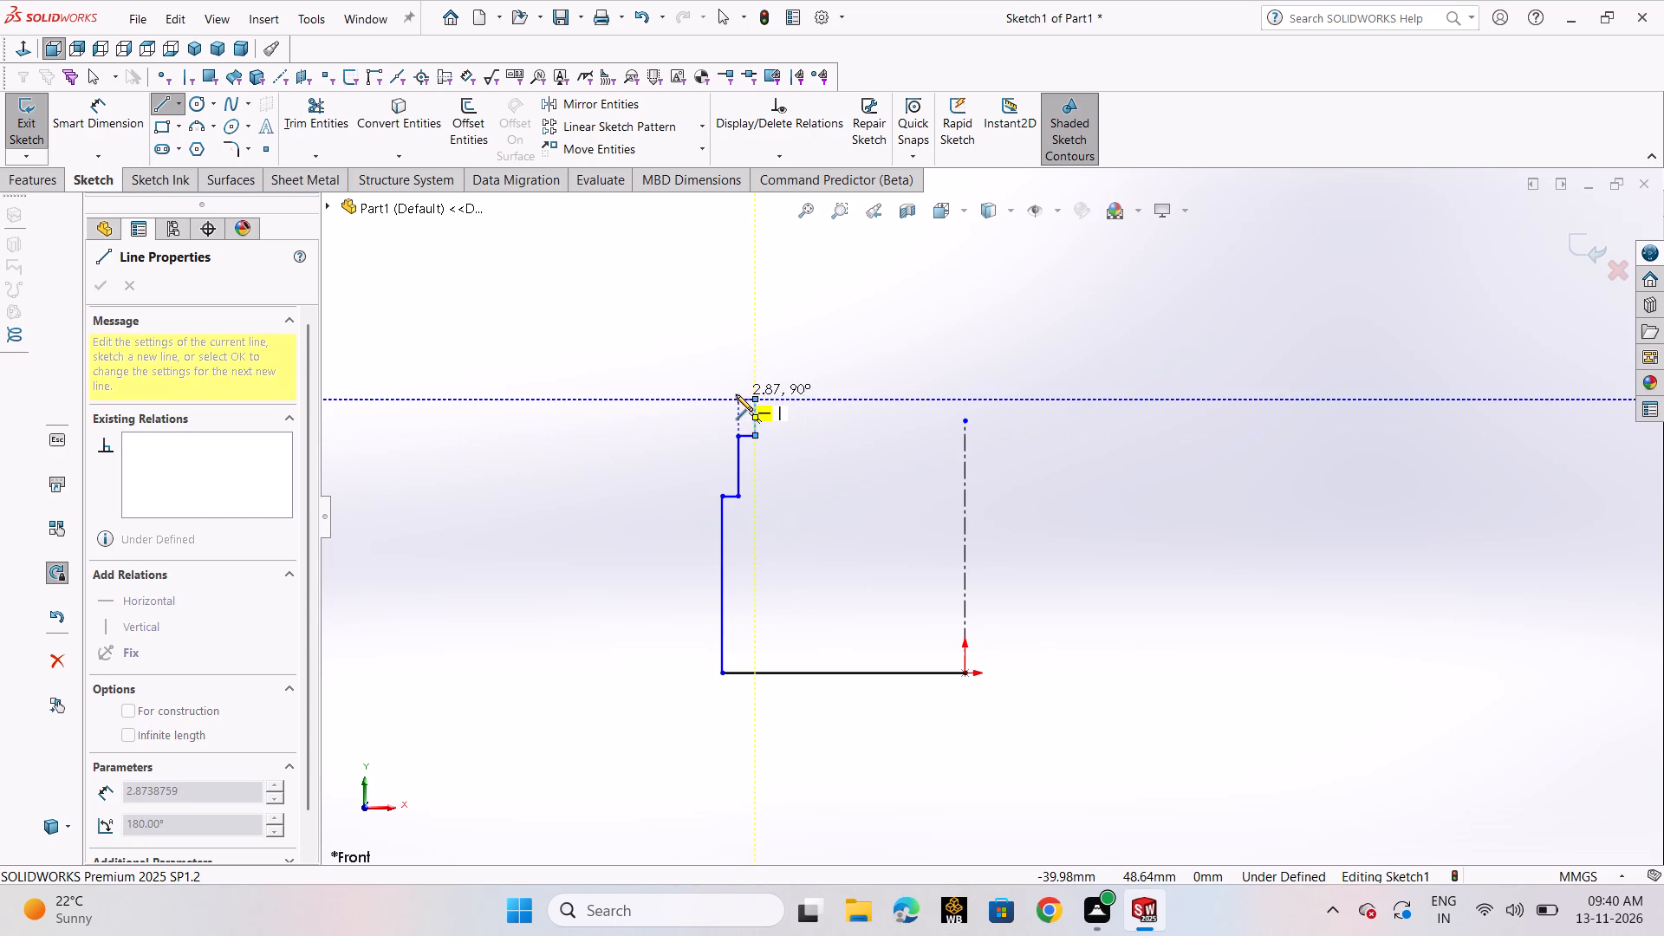
left_click(736, 394)
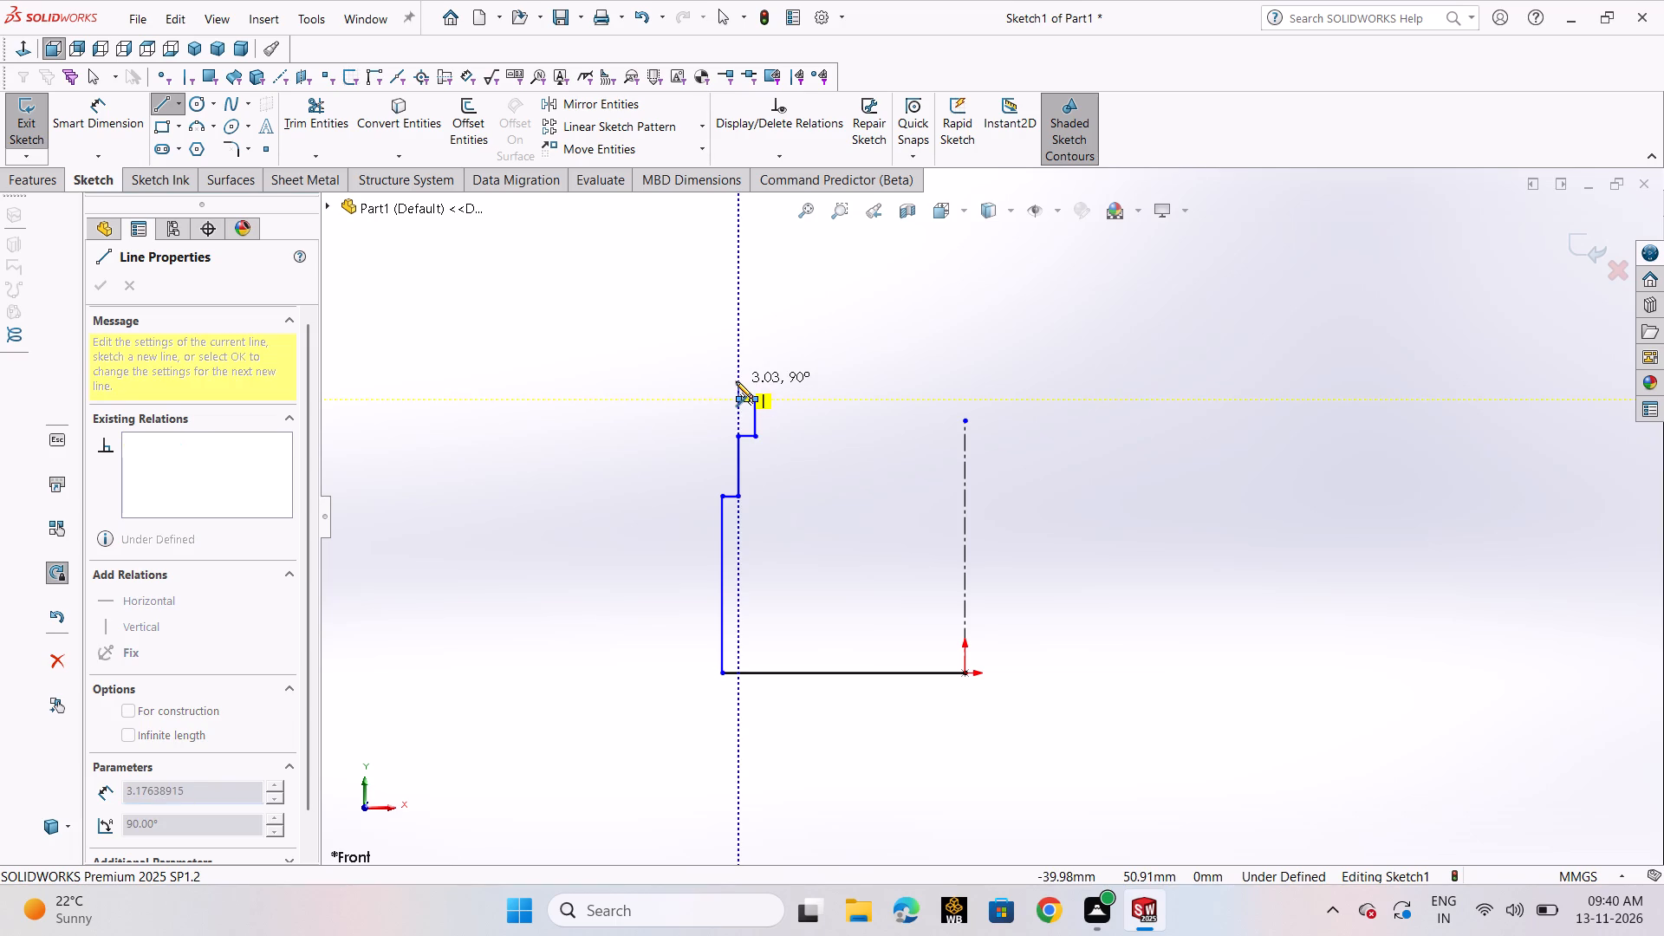
left_click(735, 375)
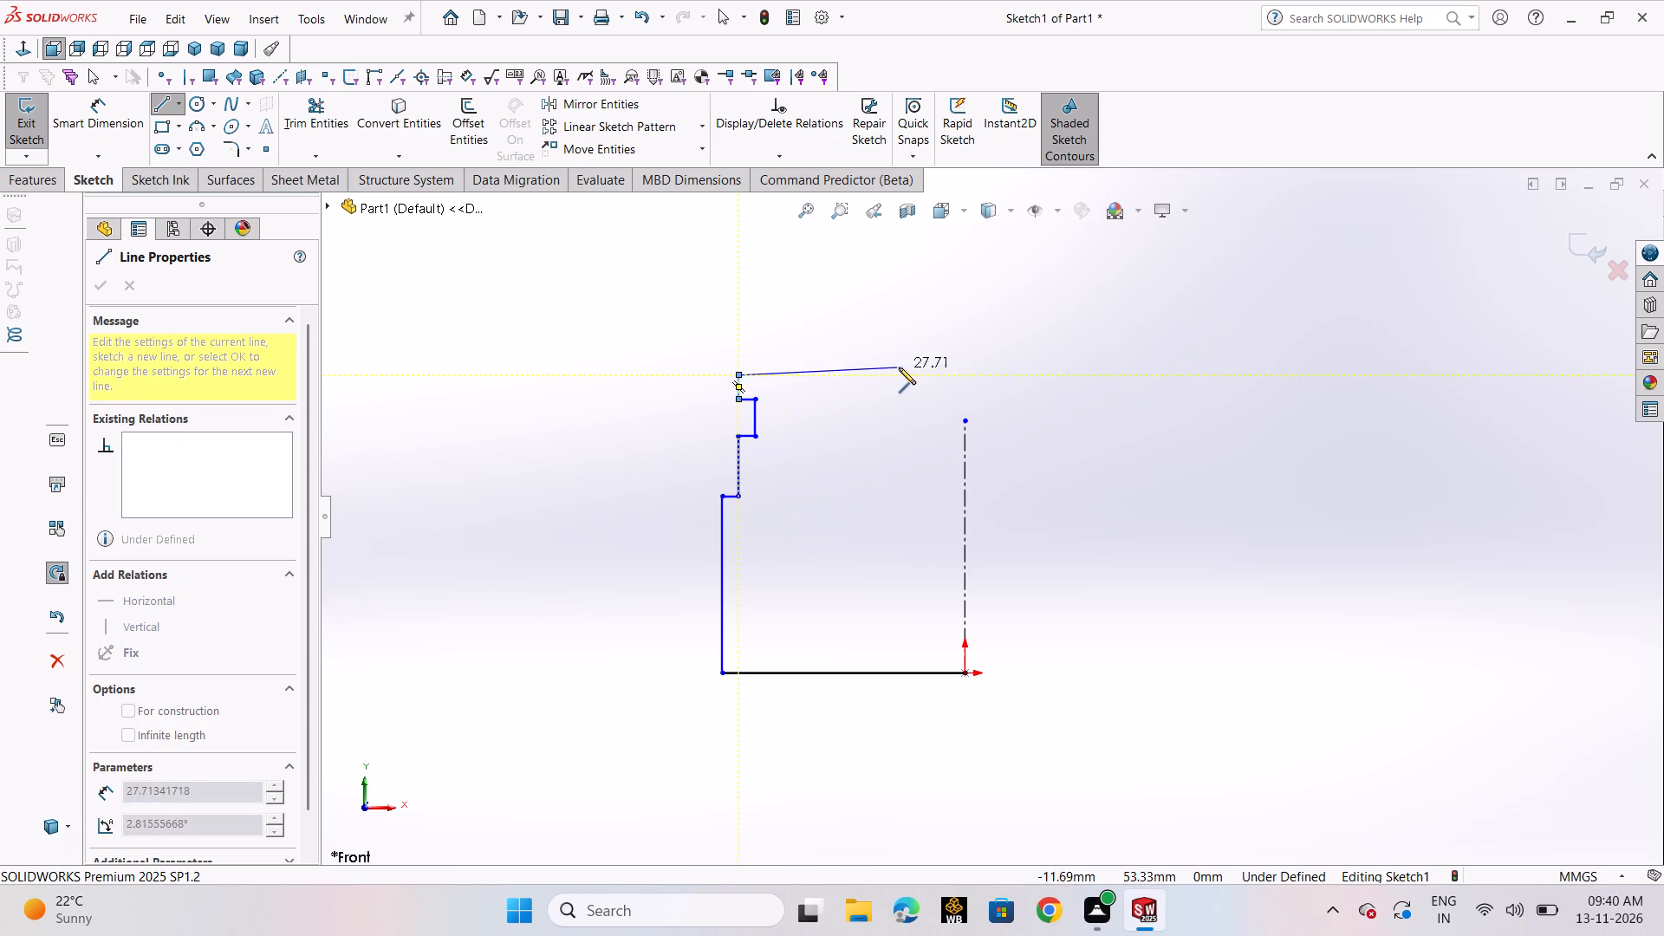
left_click(961, 380)
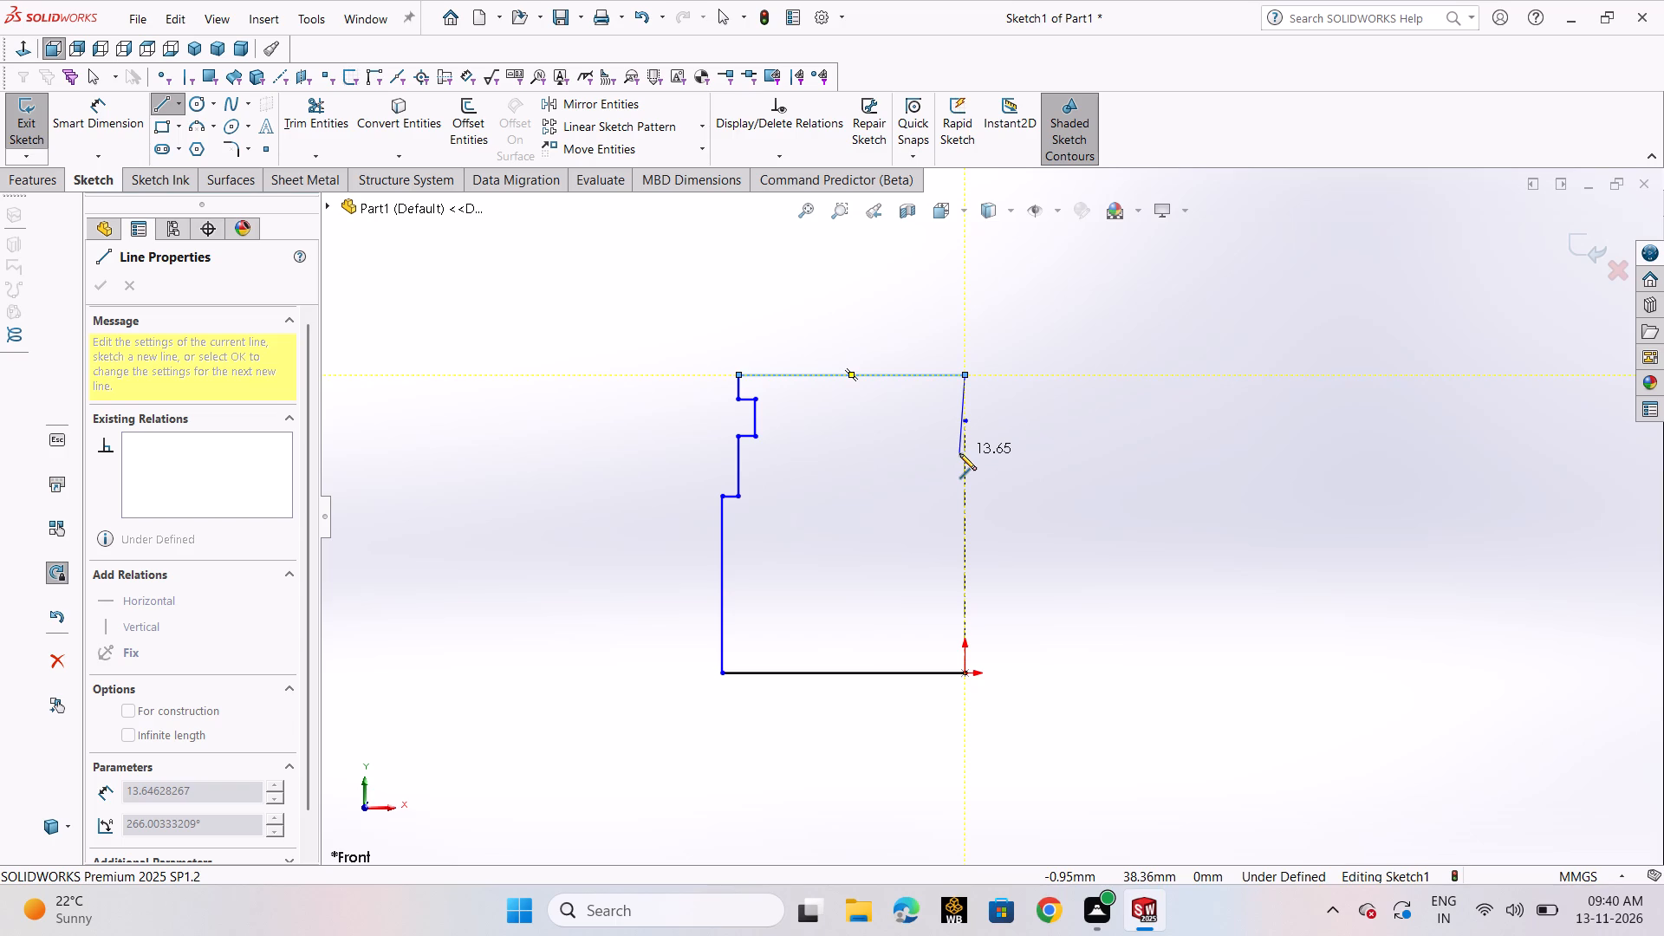
right_click(959, 430)
left_click(982, 435)
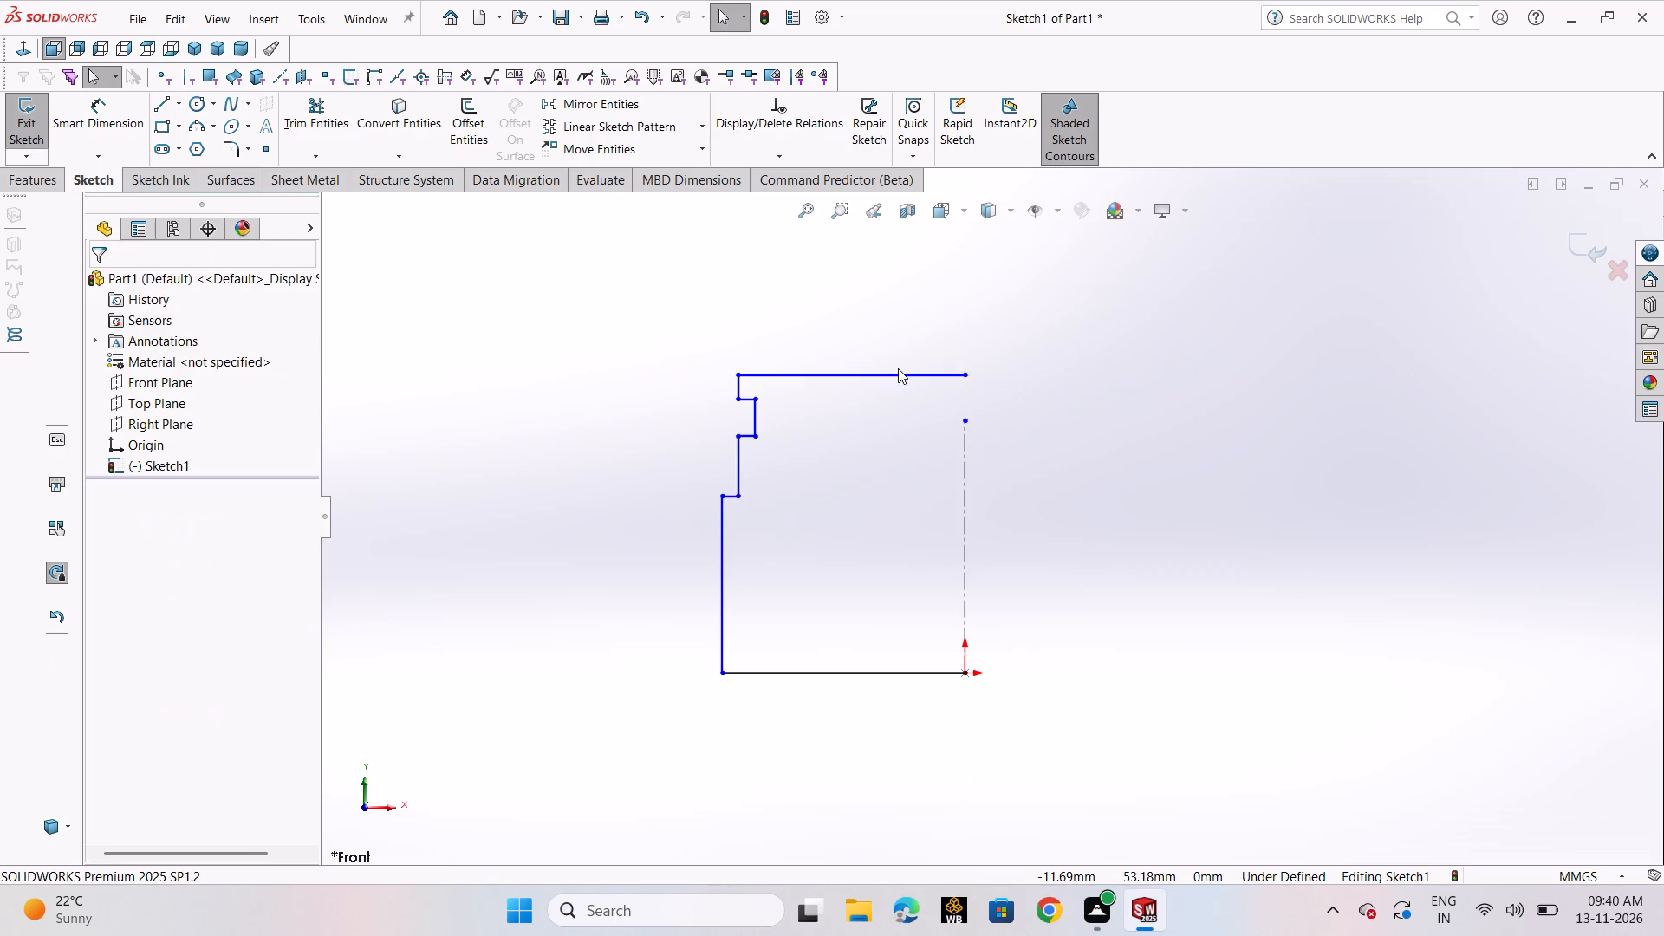
Delete the profile's top horizontal line.
left_click(898, 372)
key("Delete")
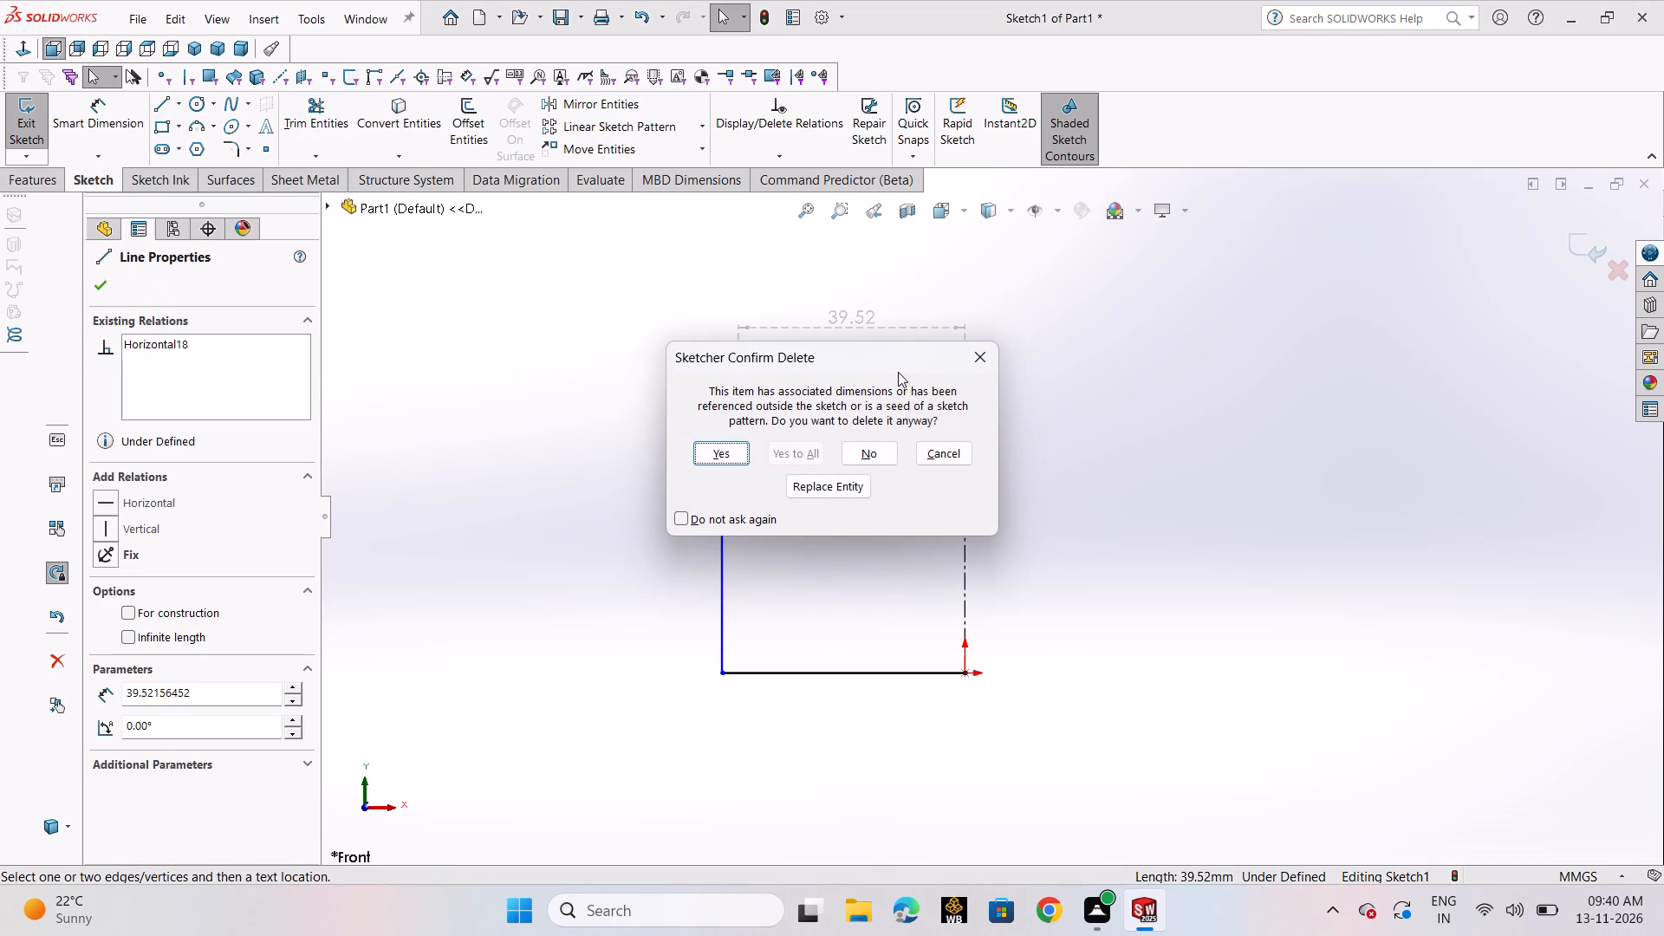
left_click(715, 463)
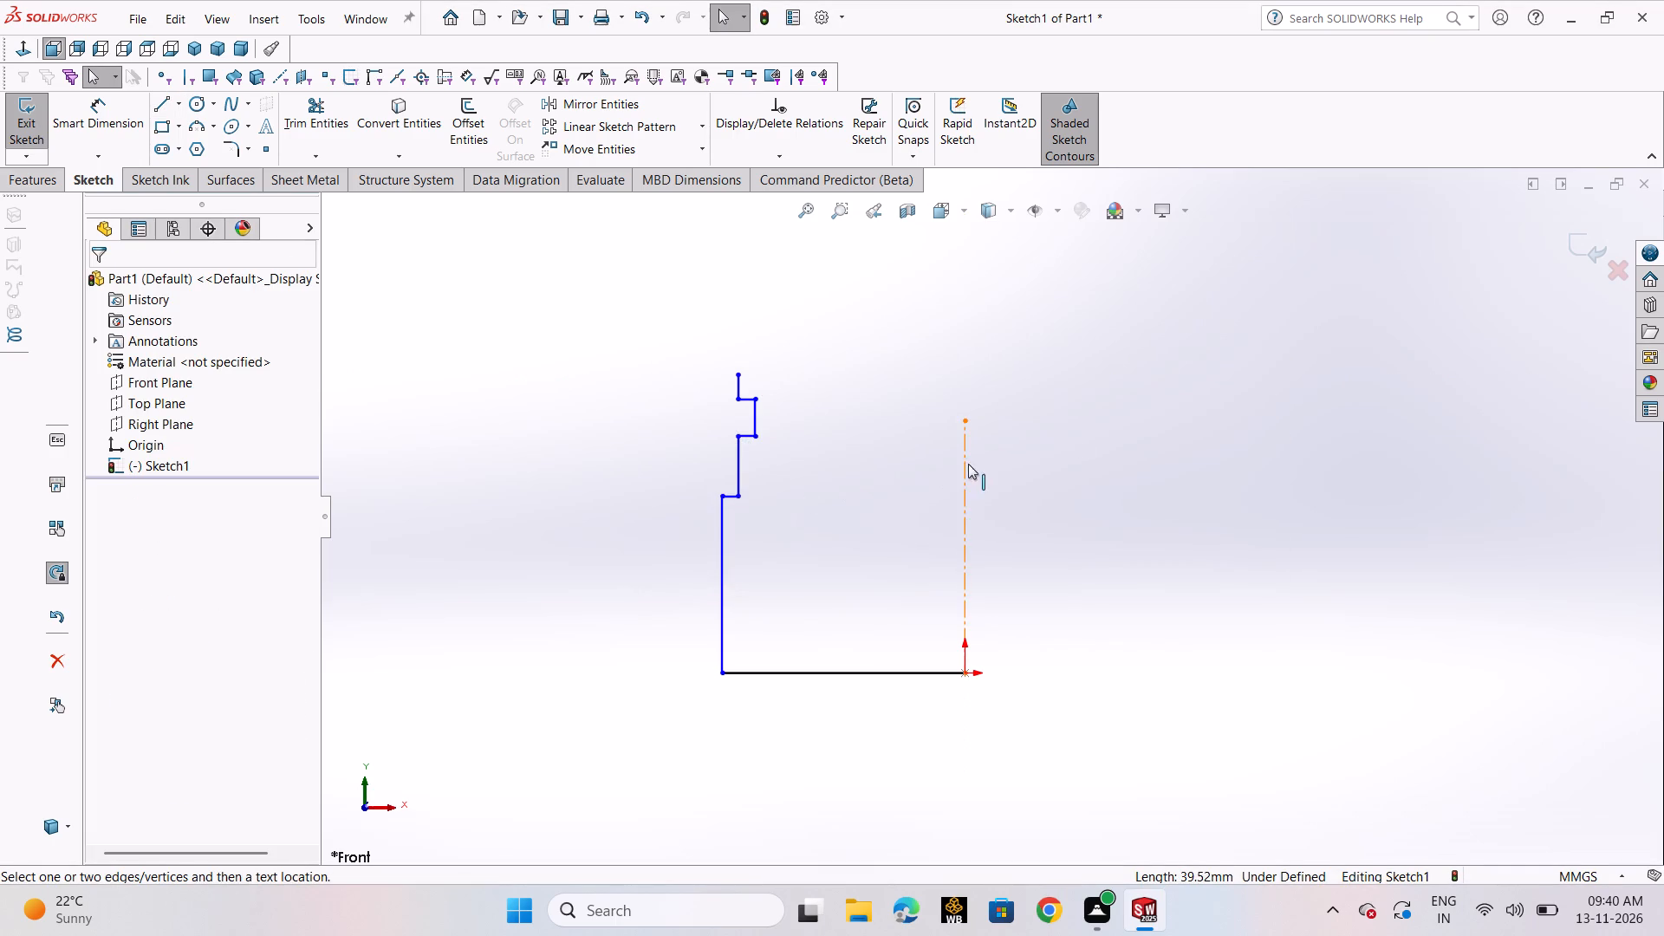
left_click(1160, 428)
Dimension the profile's bottom horizontal line to 40 mm.
left_click(85, 112)
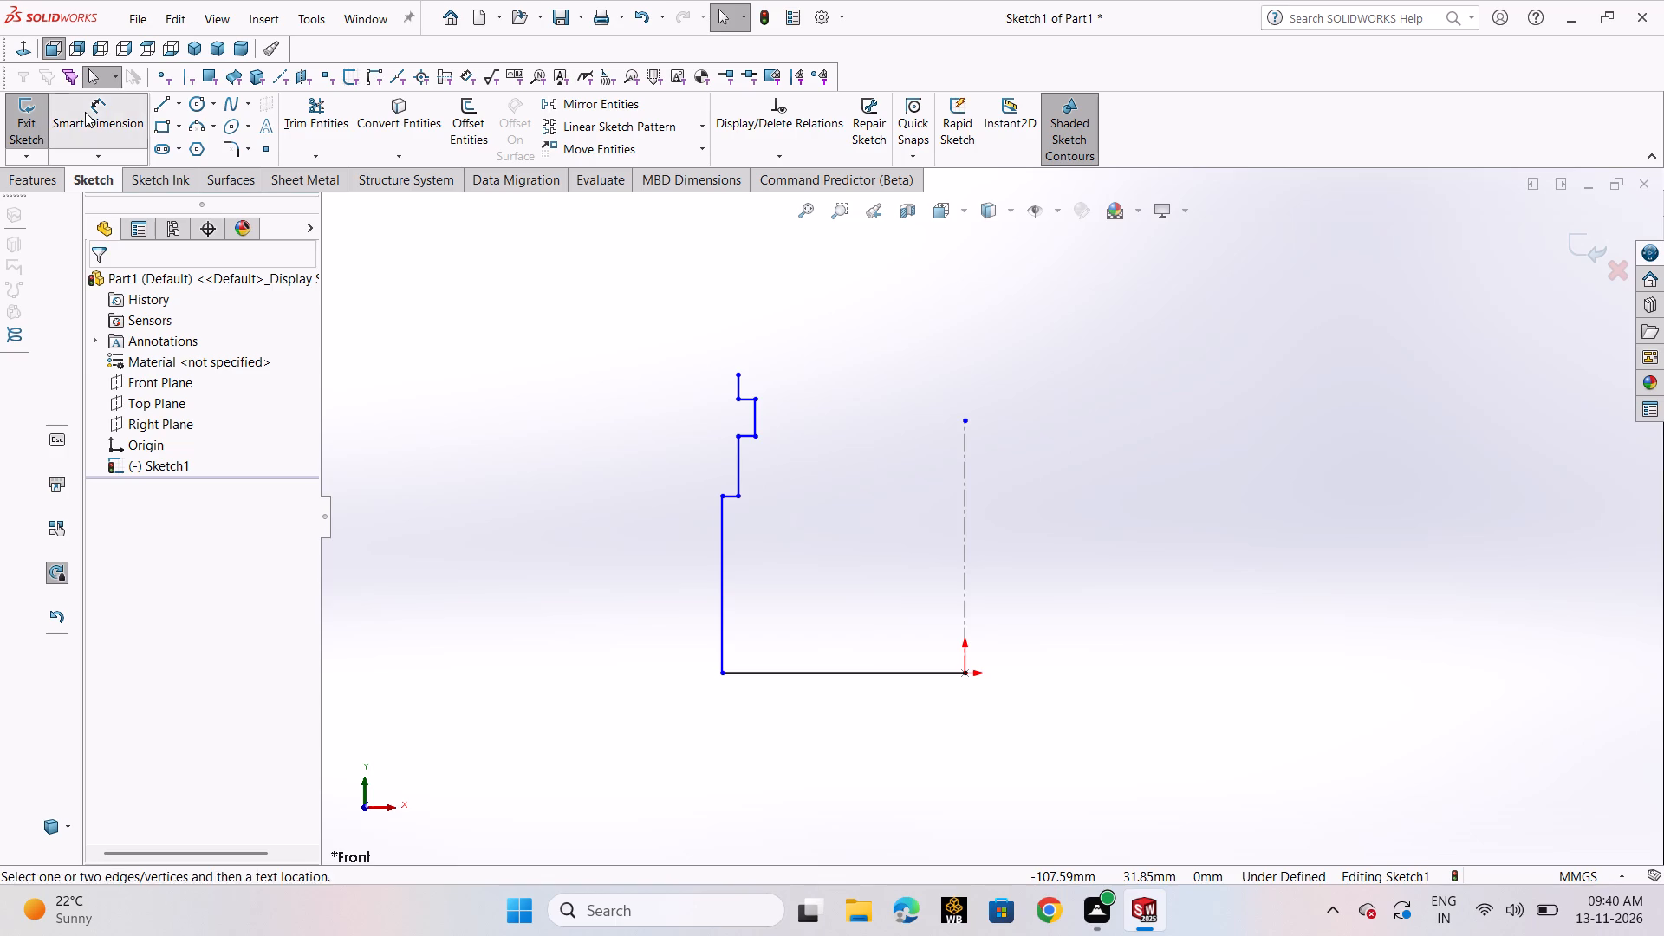
left_click(930, 675)
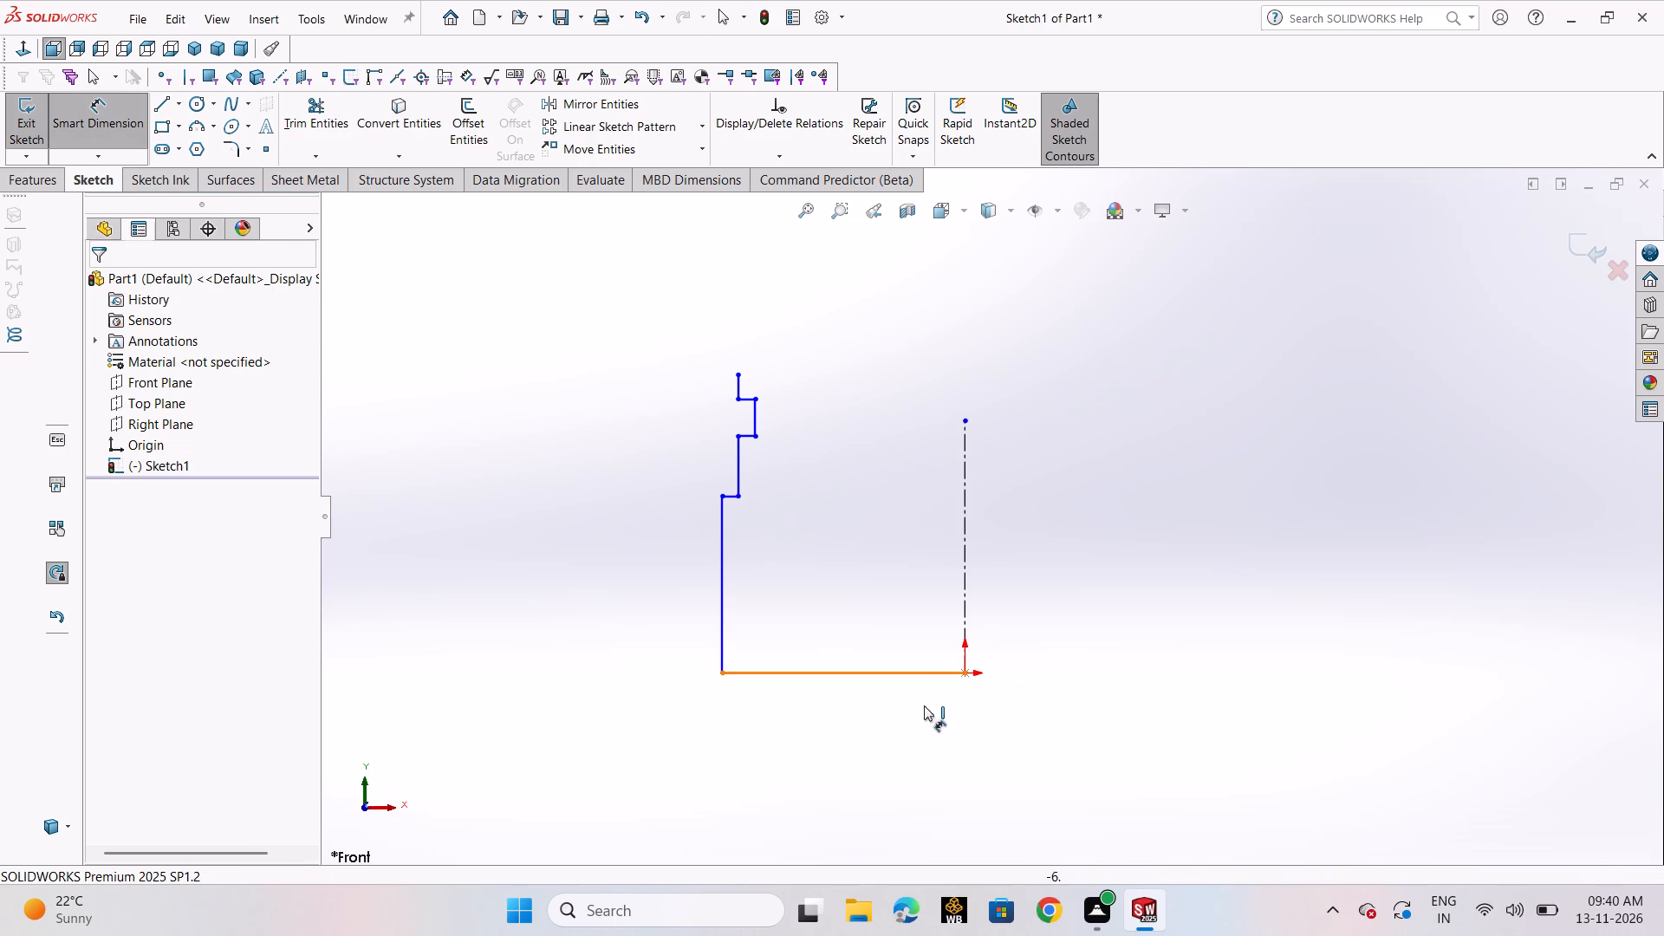
left_click(907, 759)
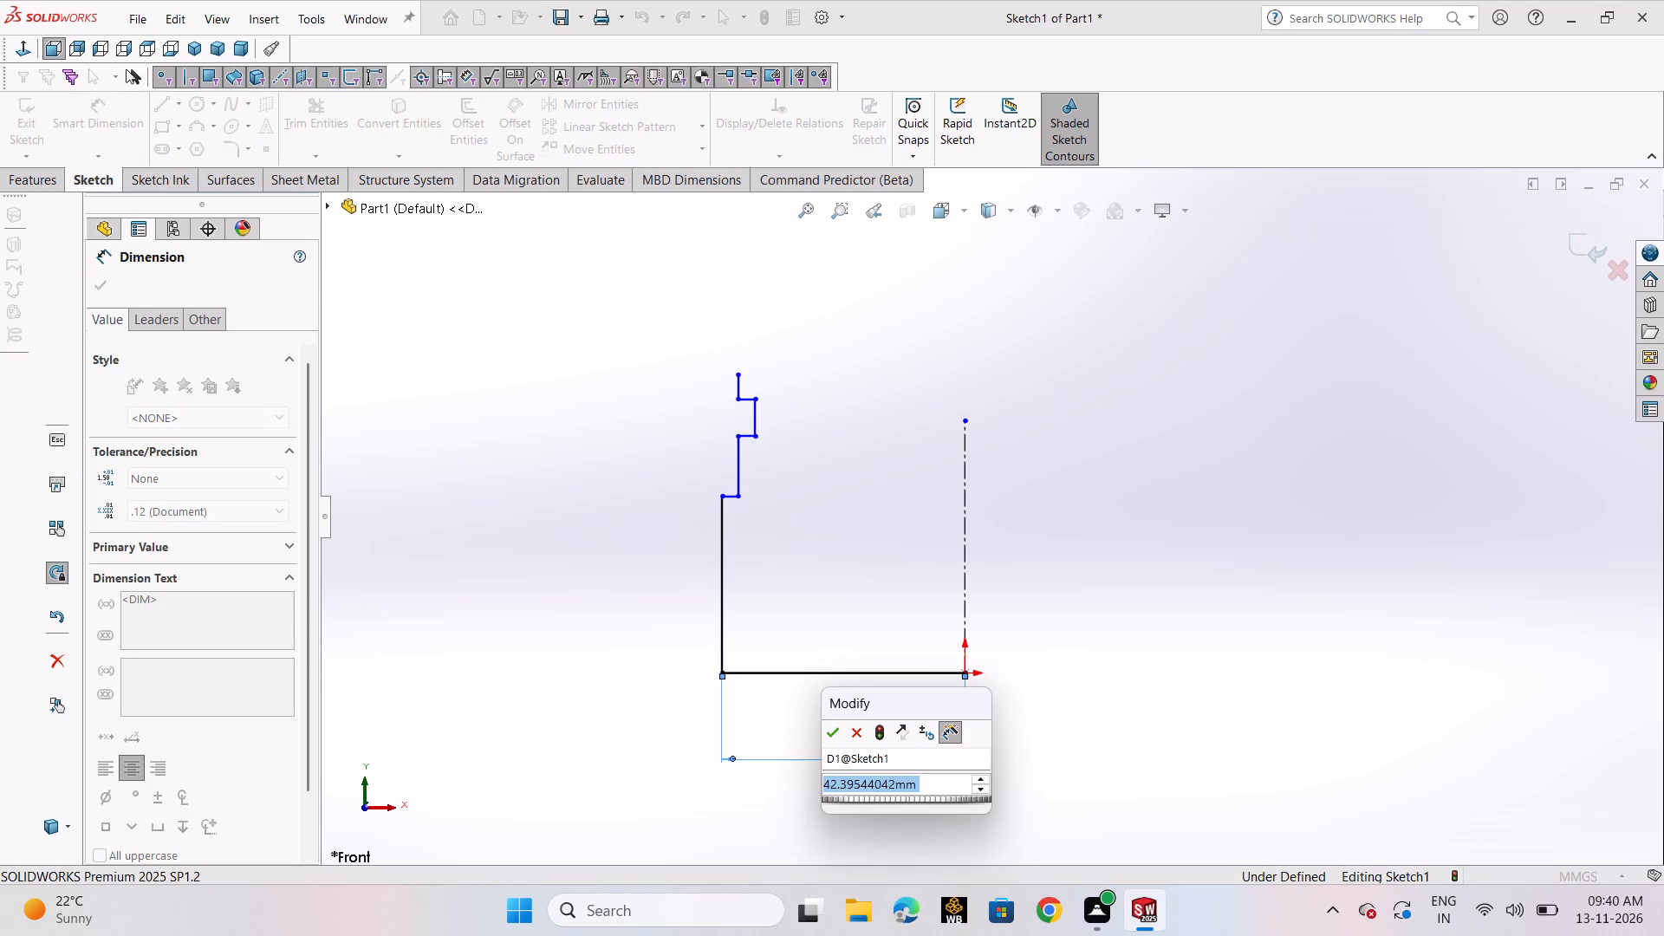
type("40")
key("Return")
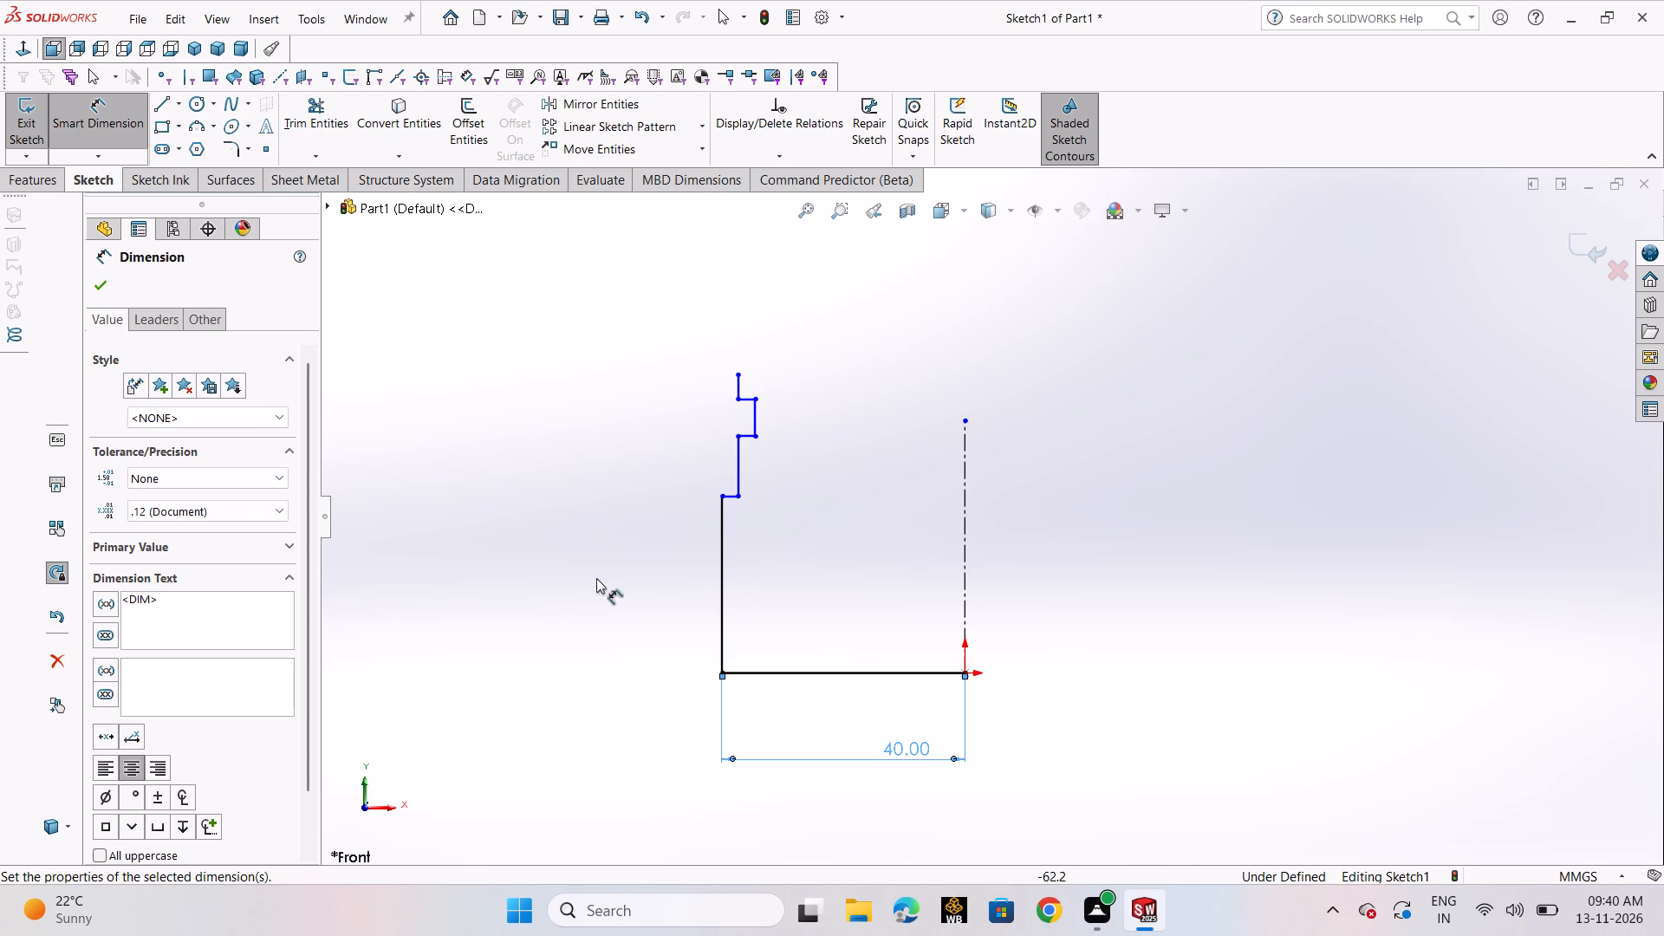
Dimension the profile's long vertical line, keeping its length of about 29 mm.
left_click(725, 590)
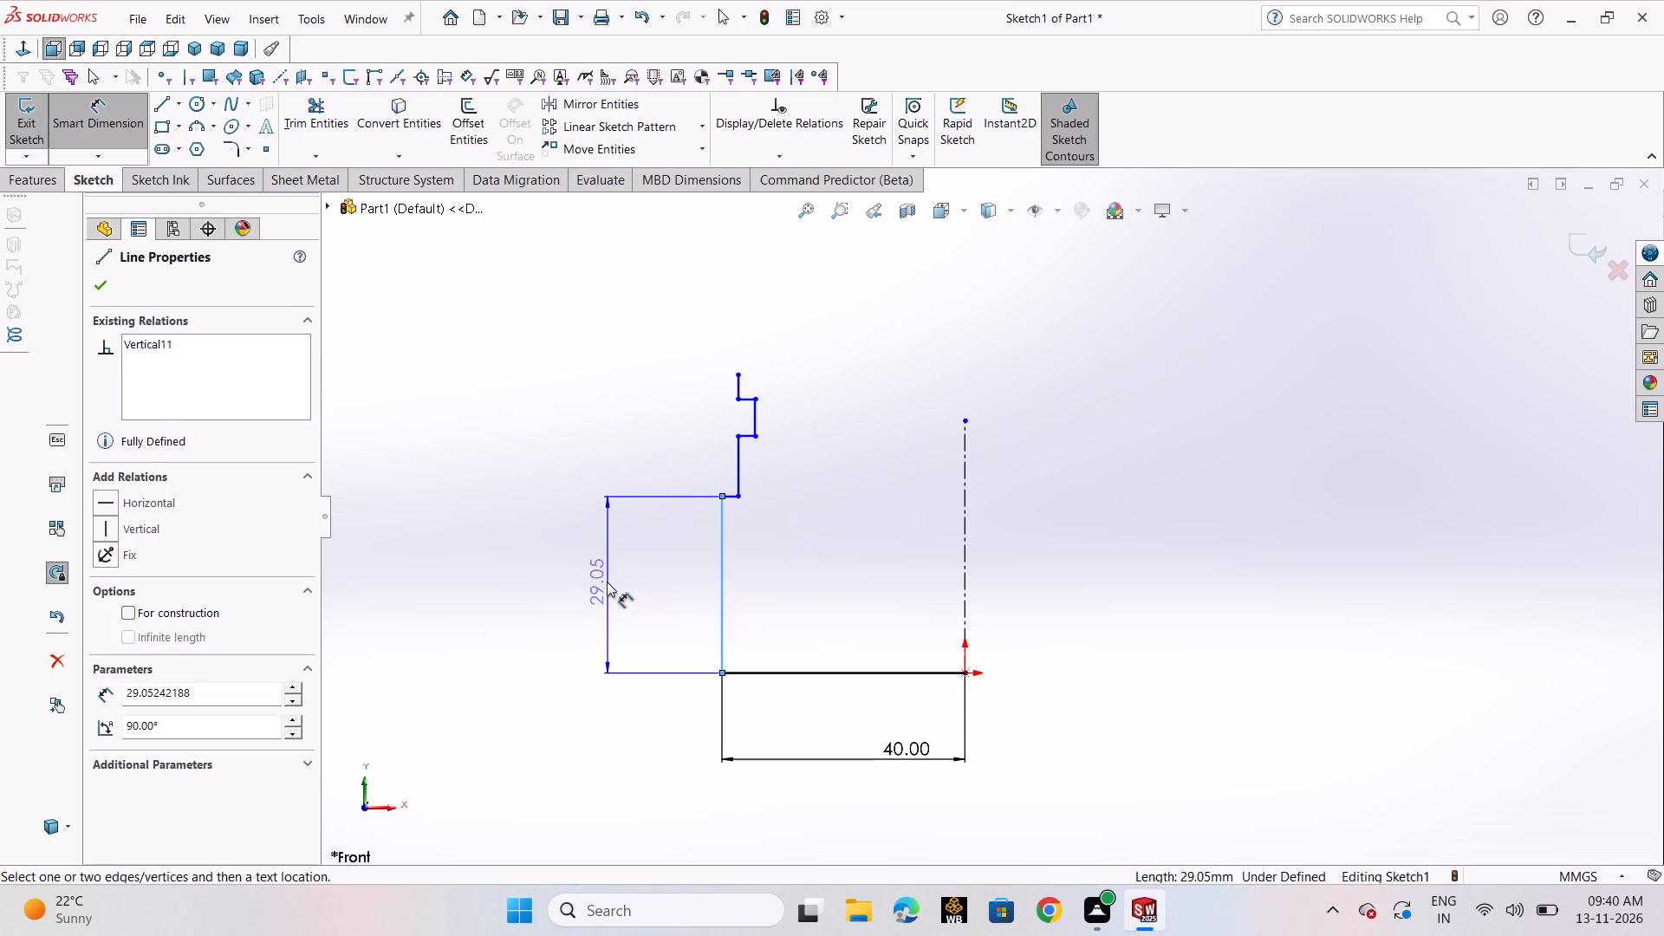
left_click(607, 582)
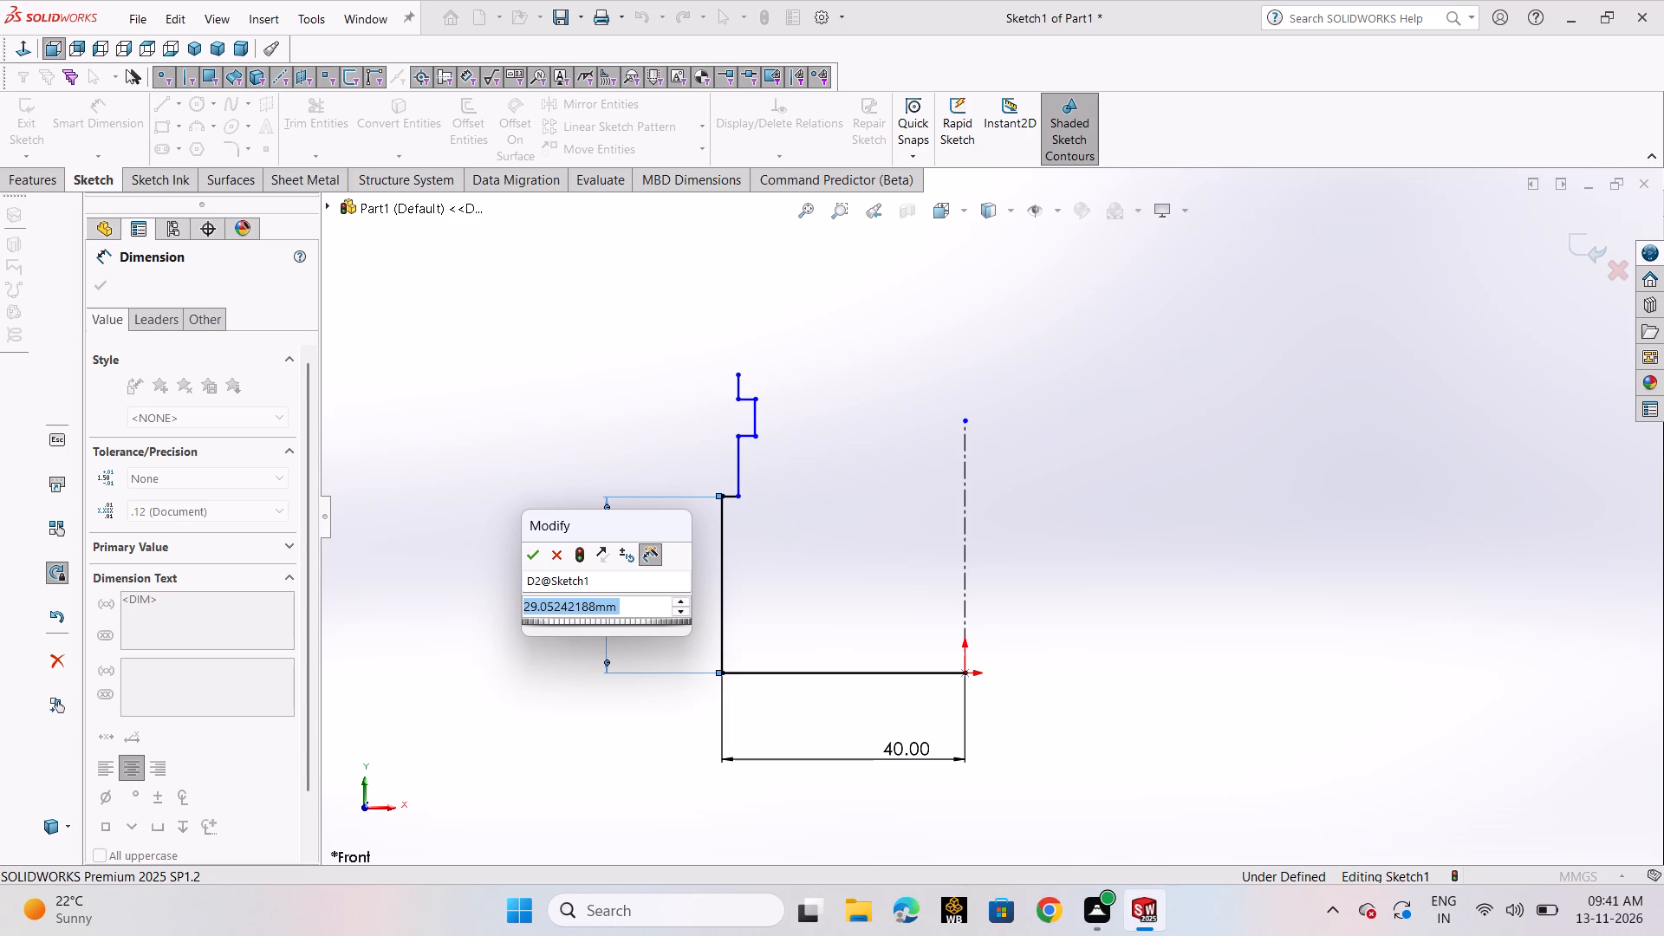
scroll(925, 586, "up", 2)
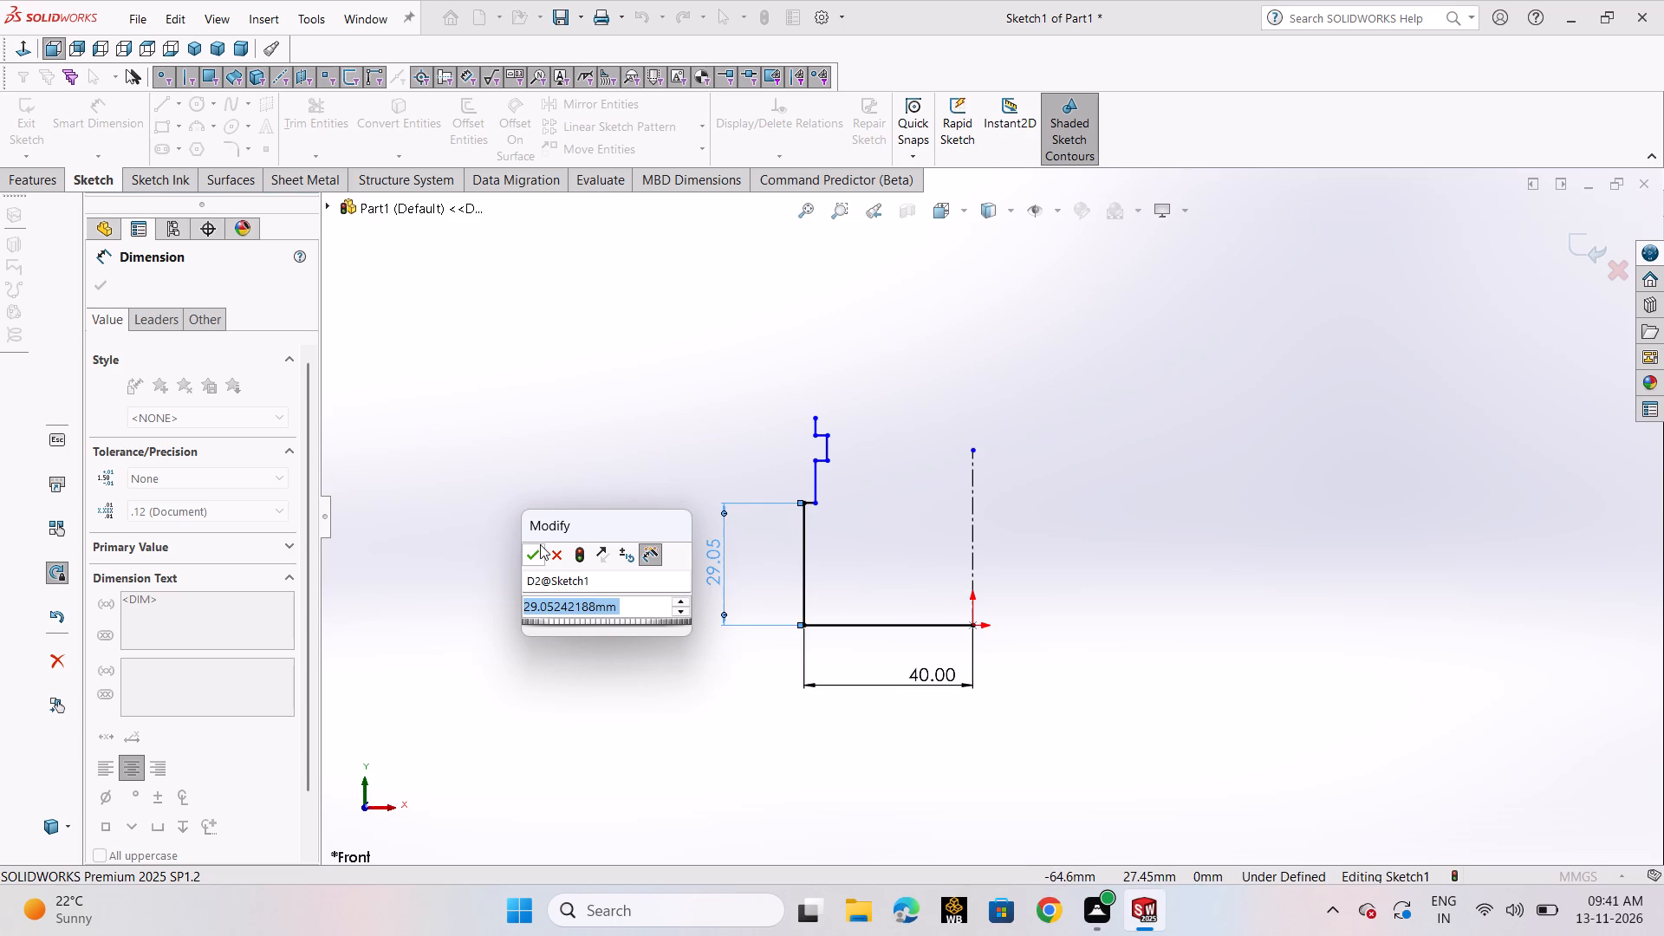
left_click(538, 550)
Delete the long vertical line and the stepped lines above it, keeping only the dimensioned bottom line and the centerline.
left_click_drag(622, 365, 1000, 787)
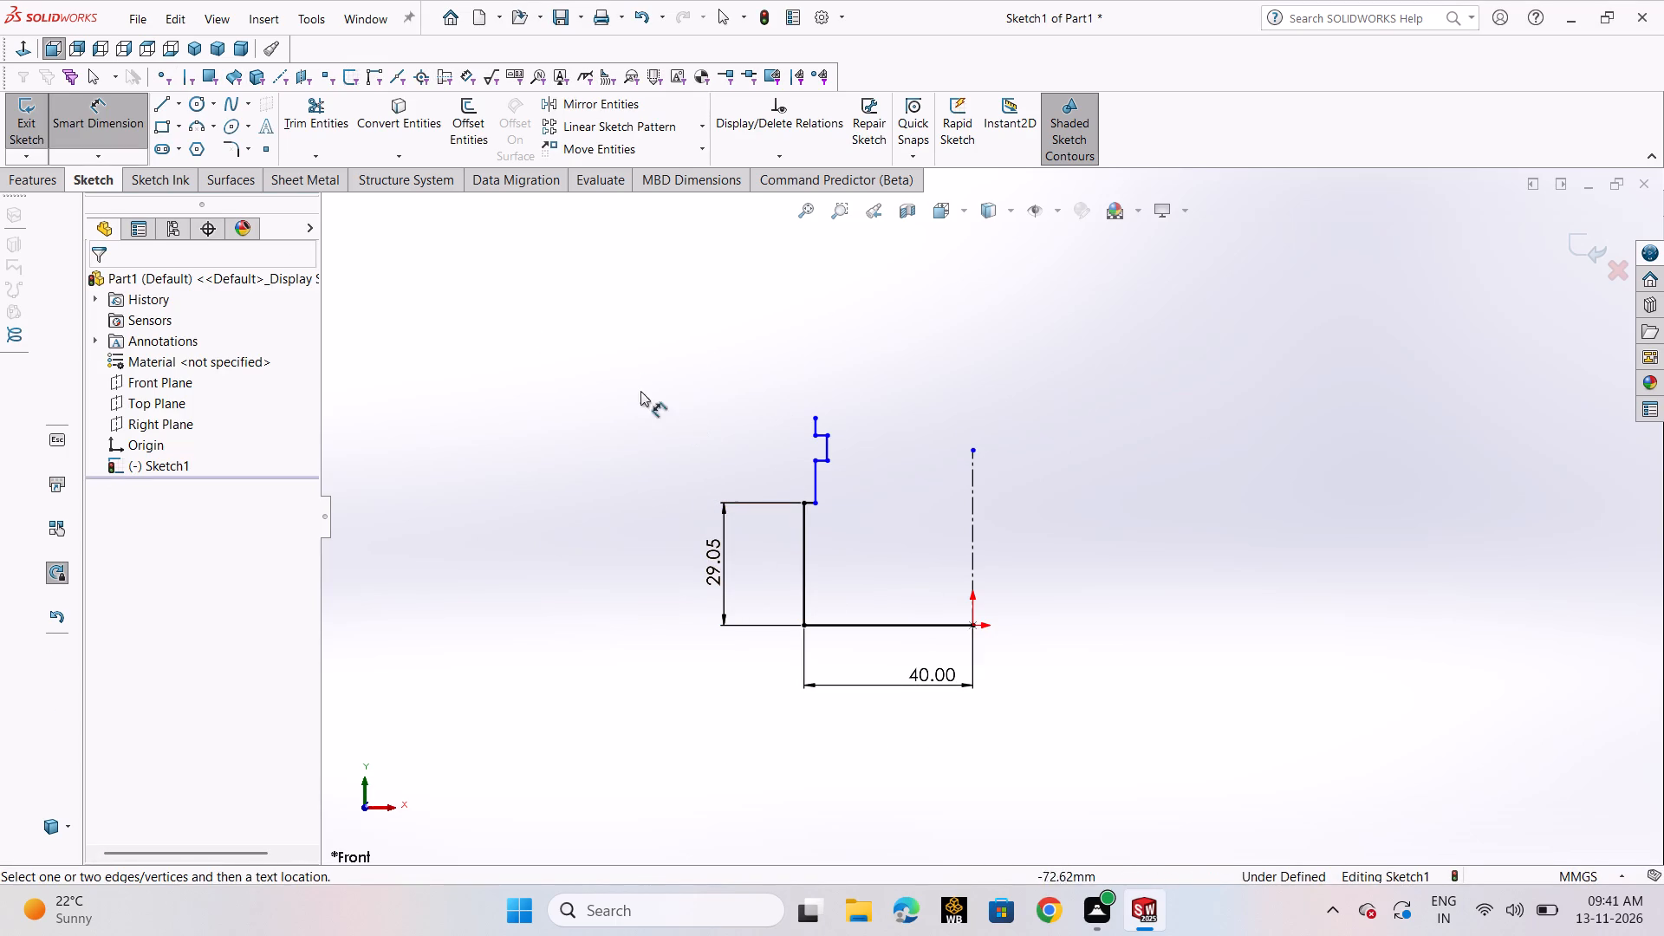
left_click(86, 111)
left_click_drag(667, 390, 803, 617)
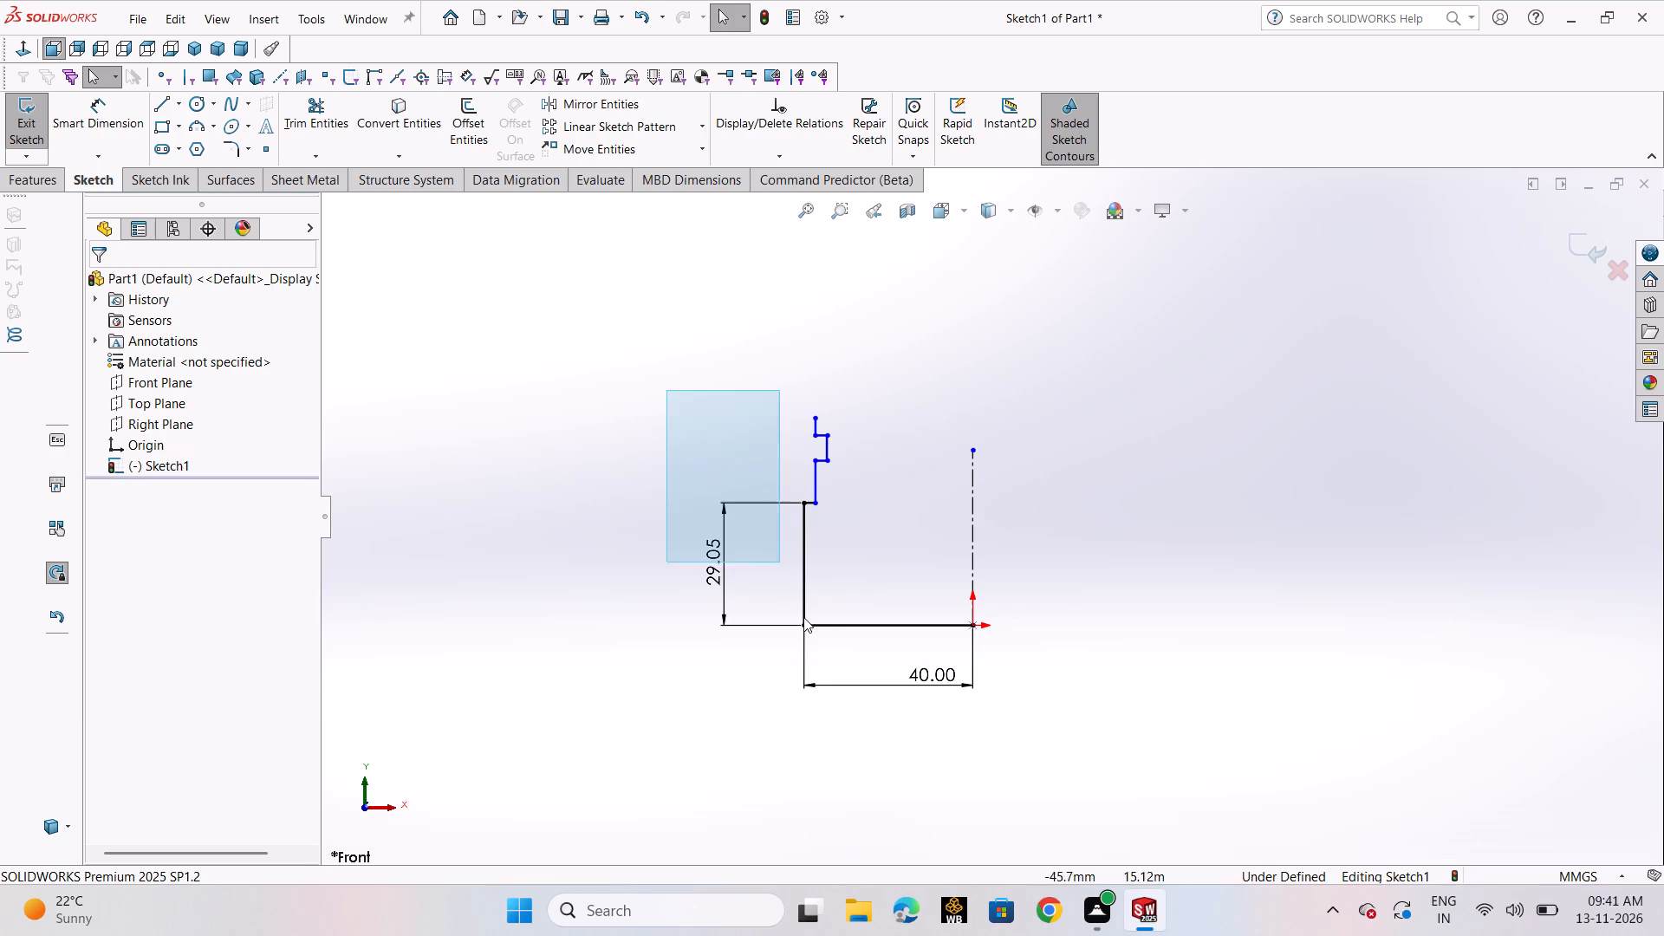
left_click_drag(803, 617, 935, 806)
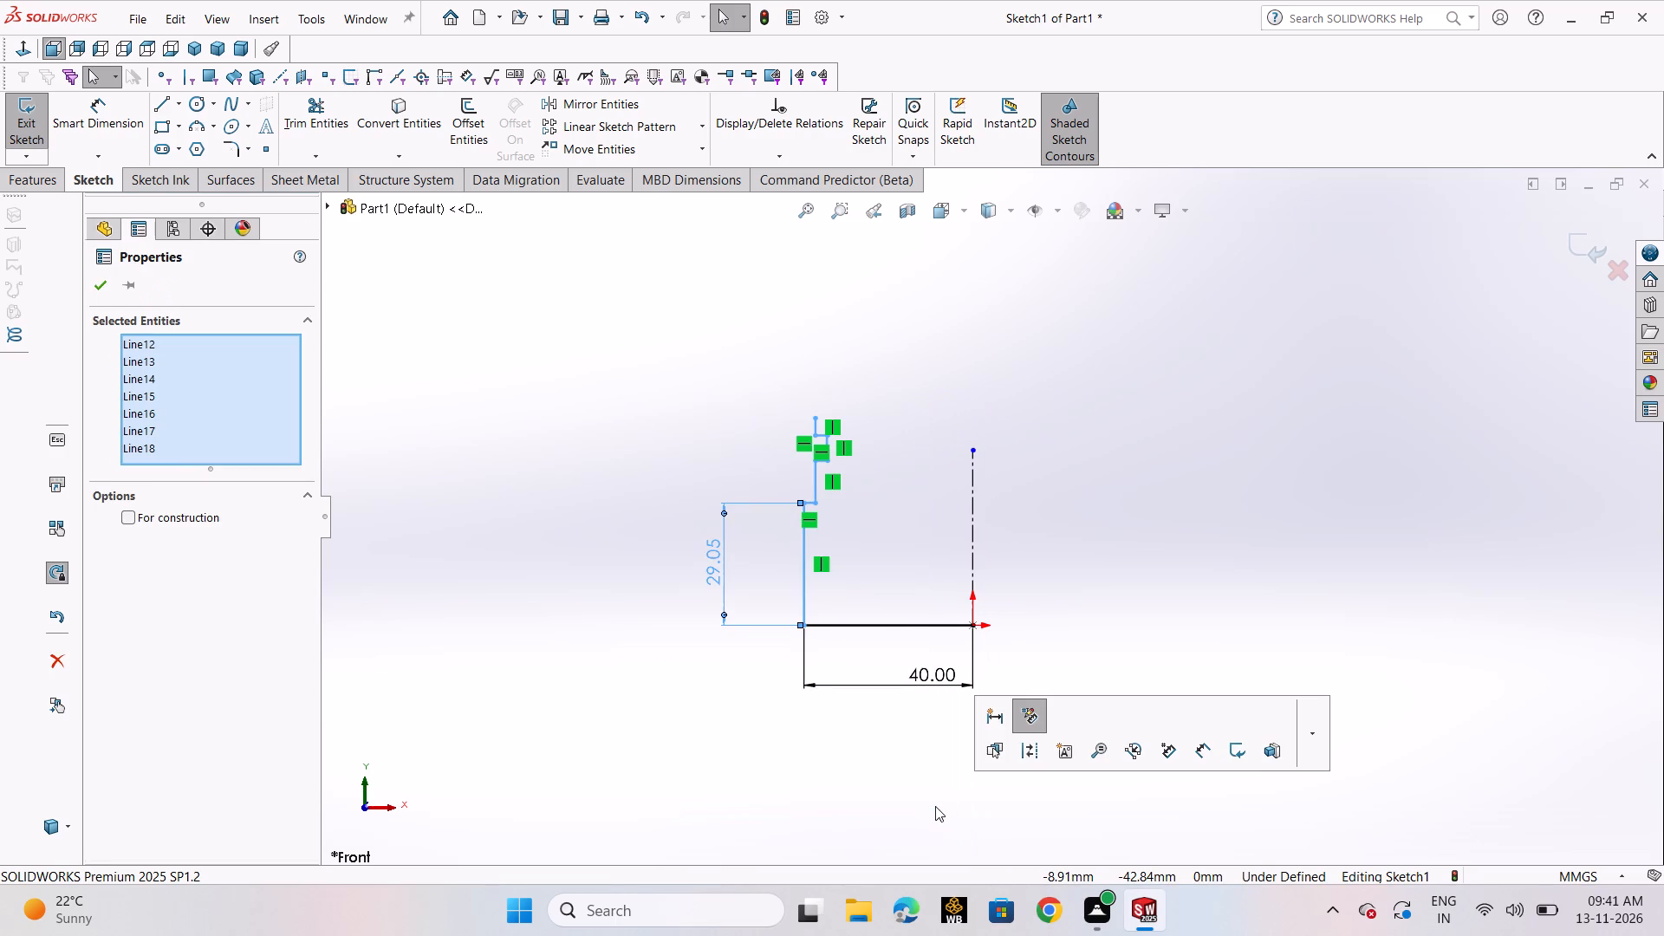
key("Delete")
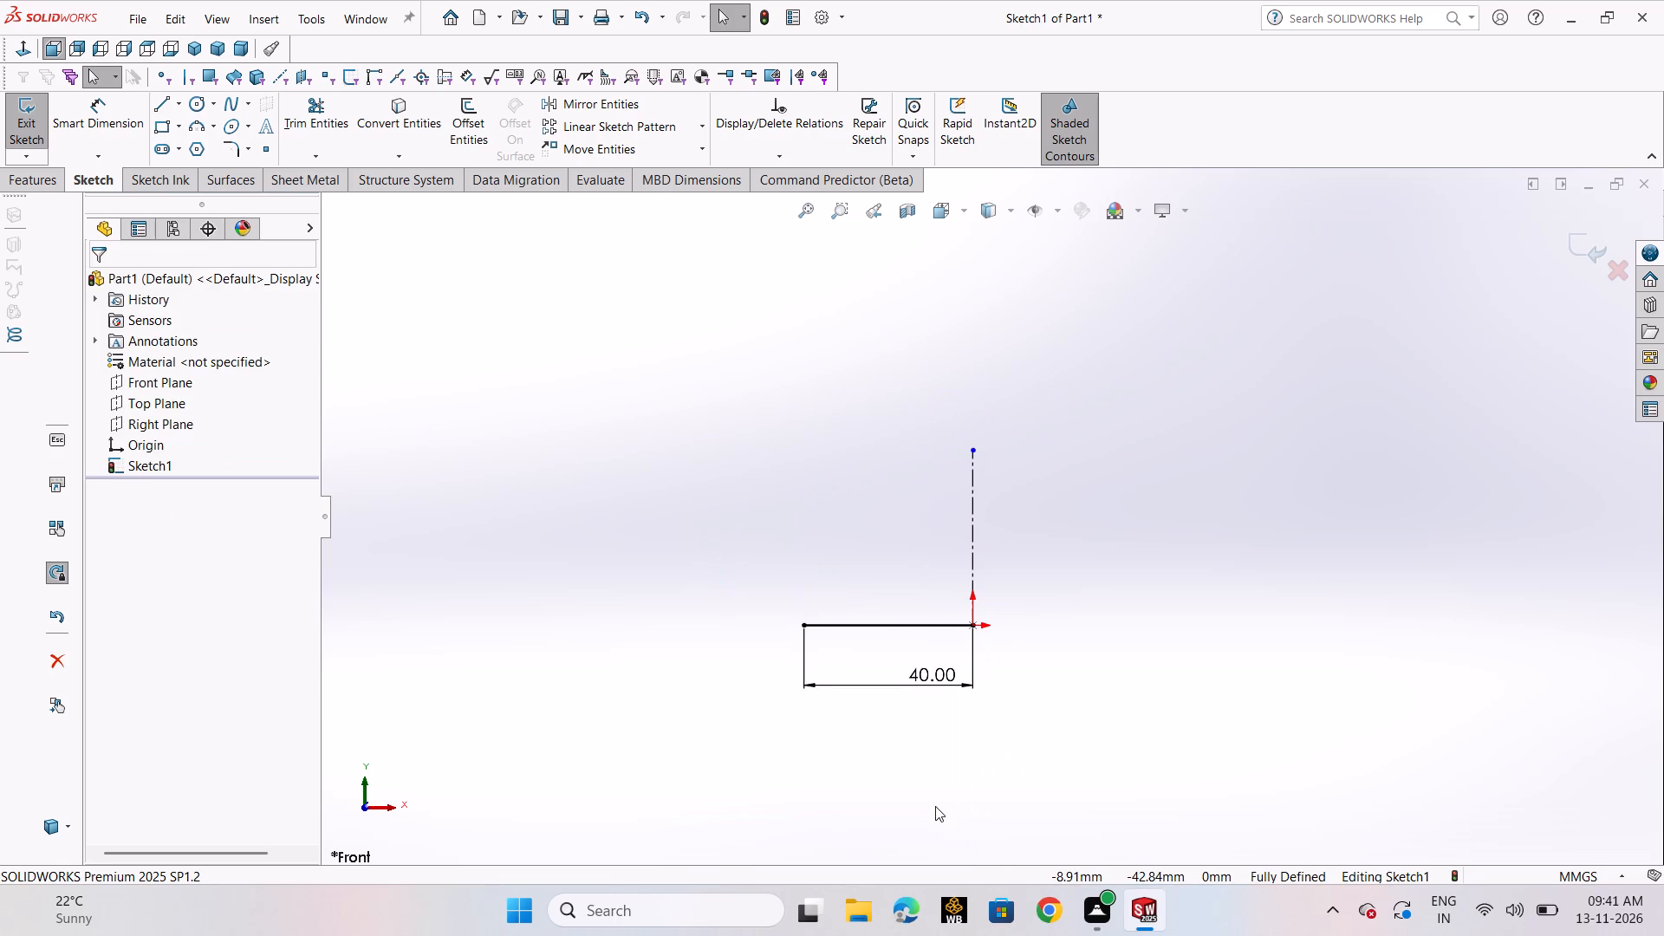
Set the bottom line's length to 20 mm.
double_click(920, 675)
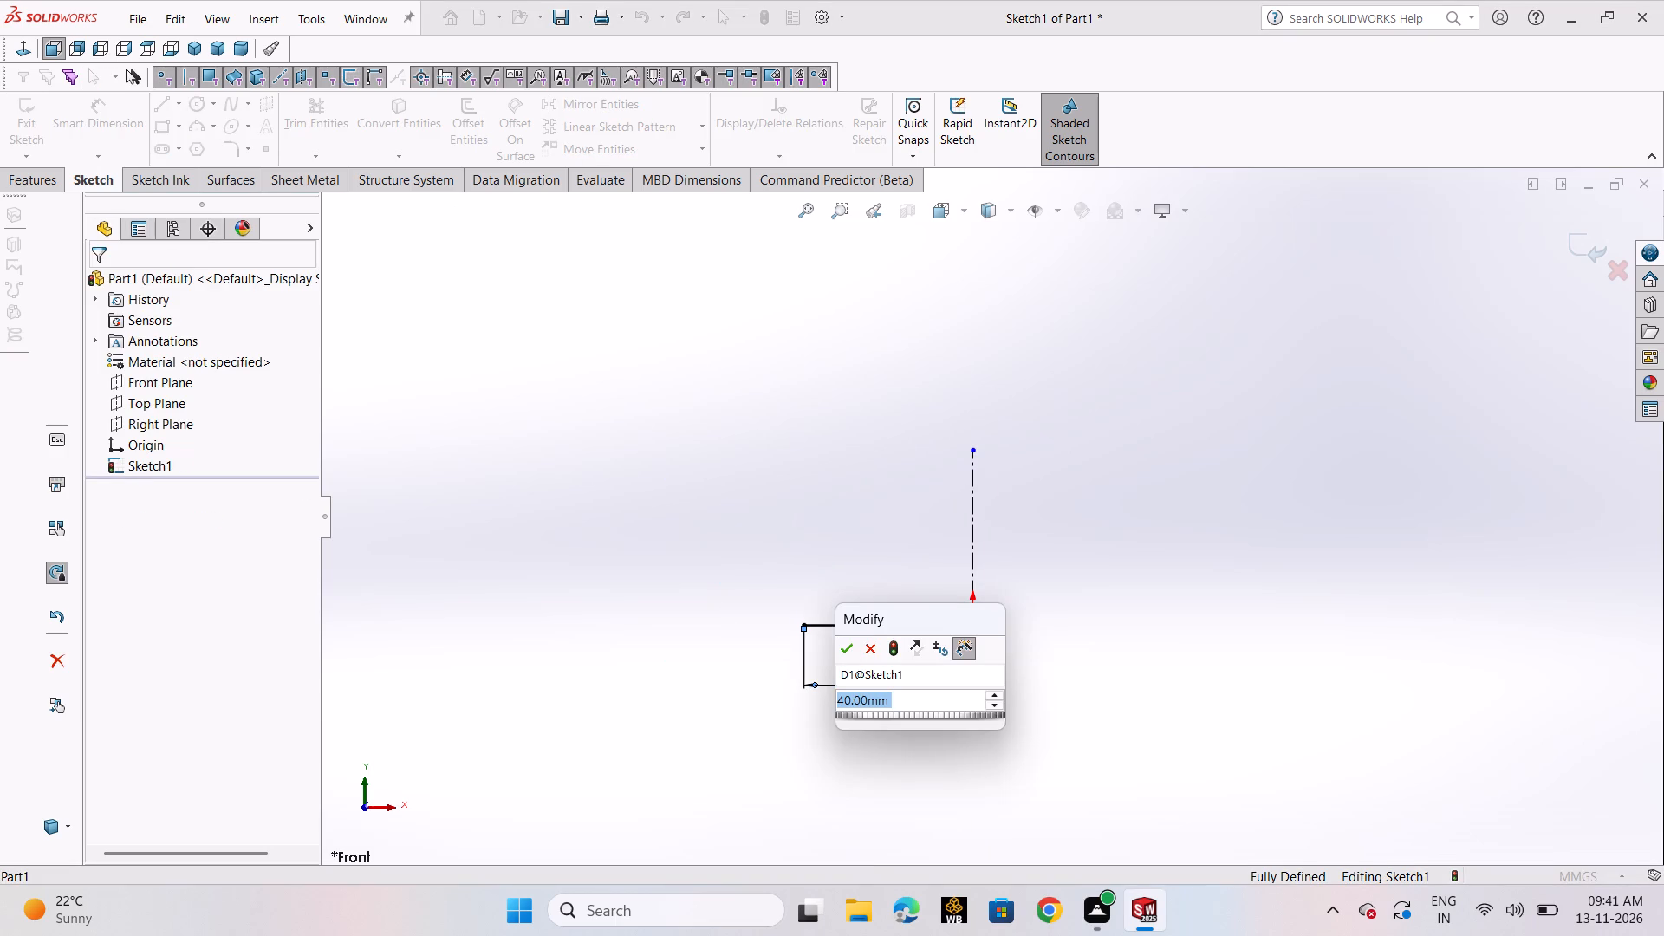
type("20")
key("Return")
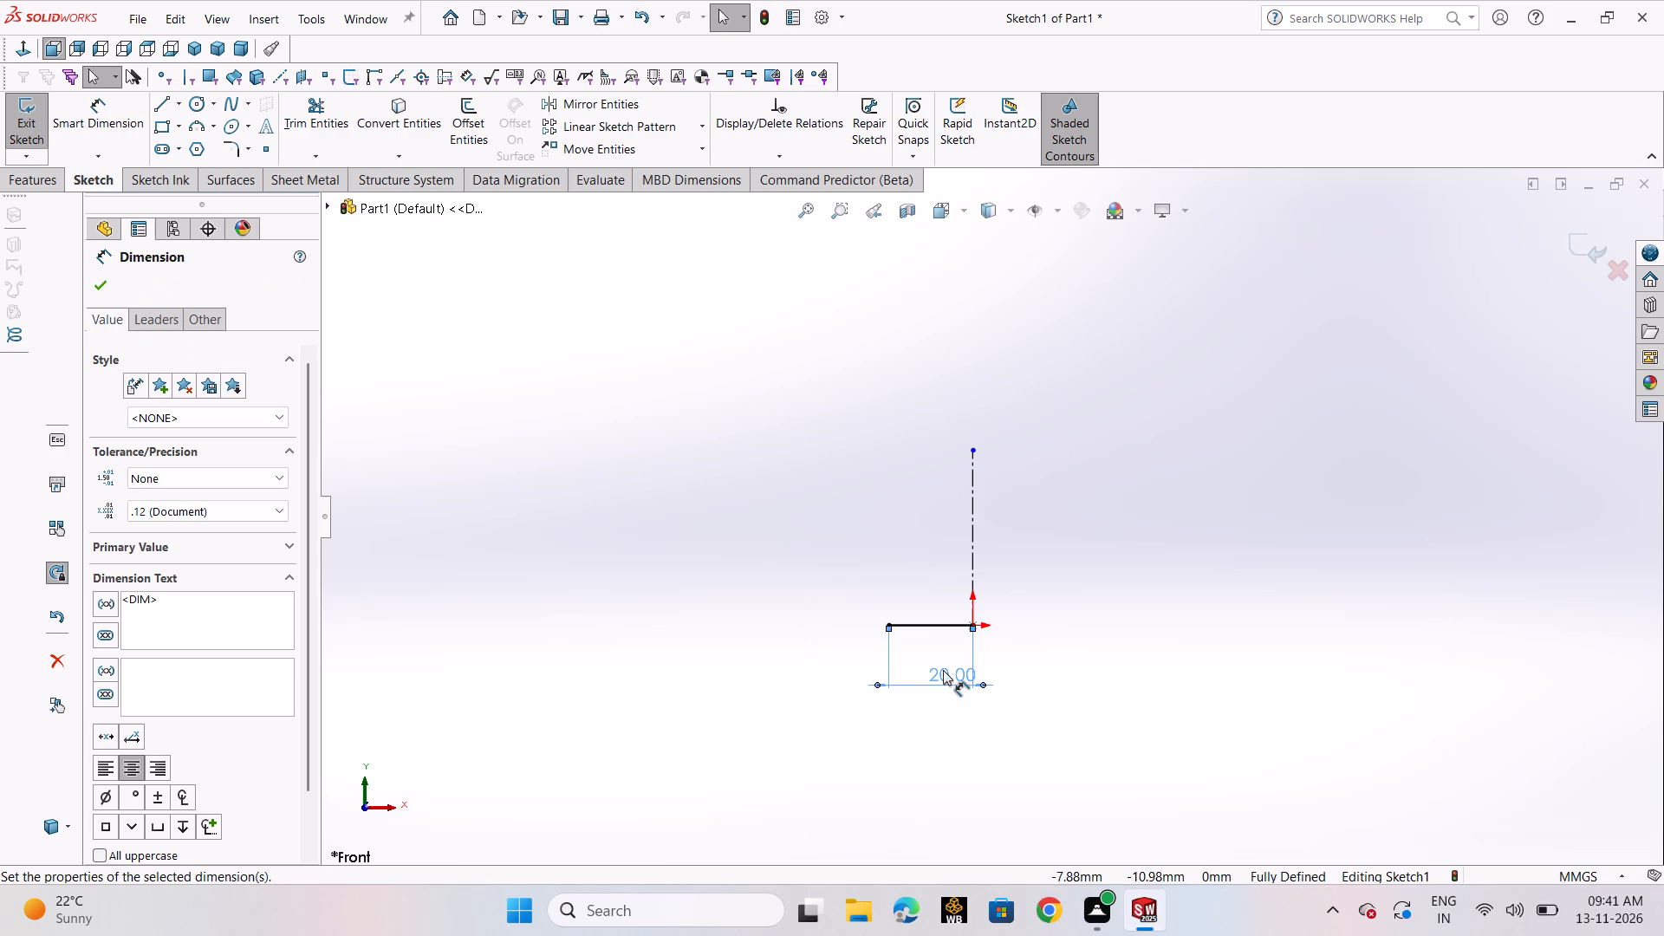
Set the bottom line's length to 15 mm.
scroll(946, 667, "down", 4)
double_click(967, 666)
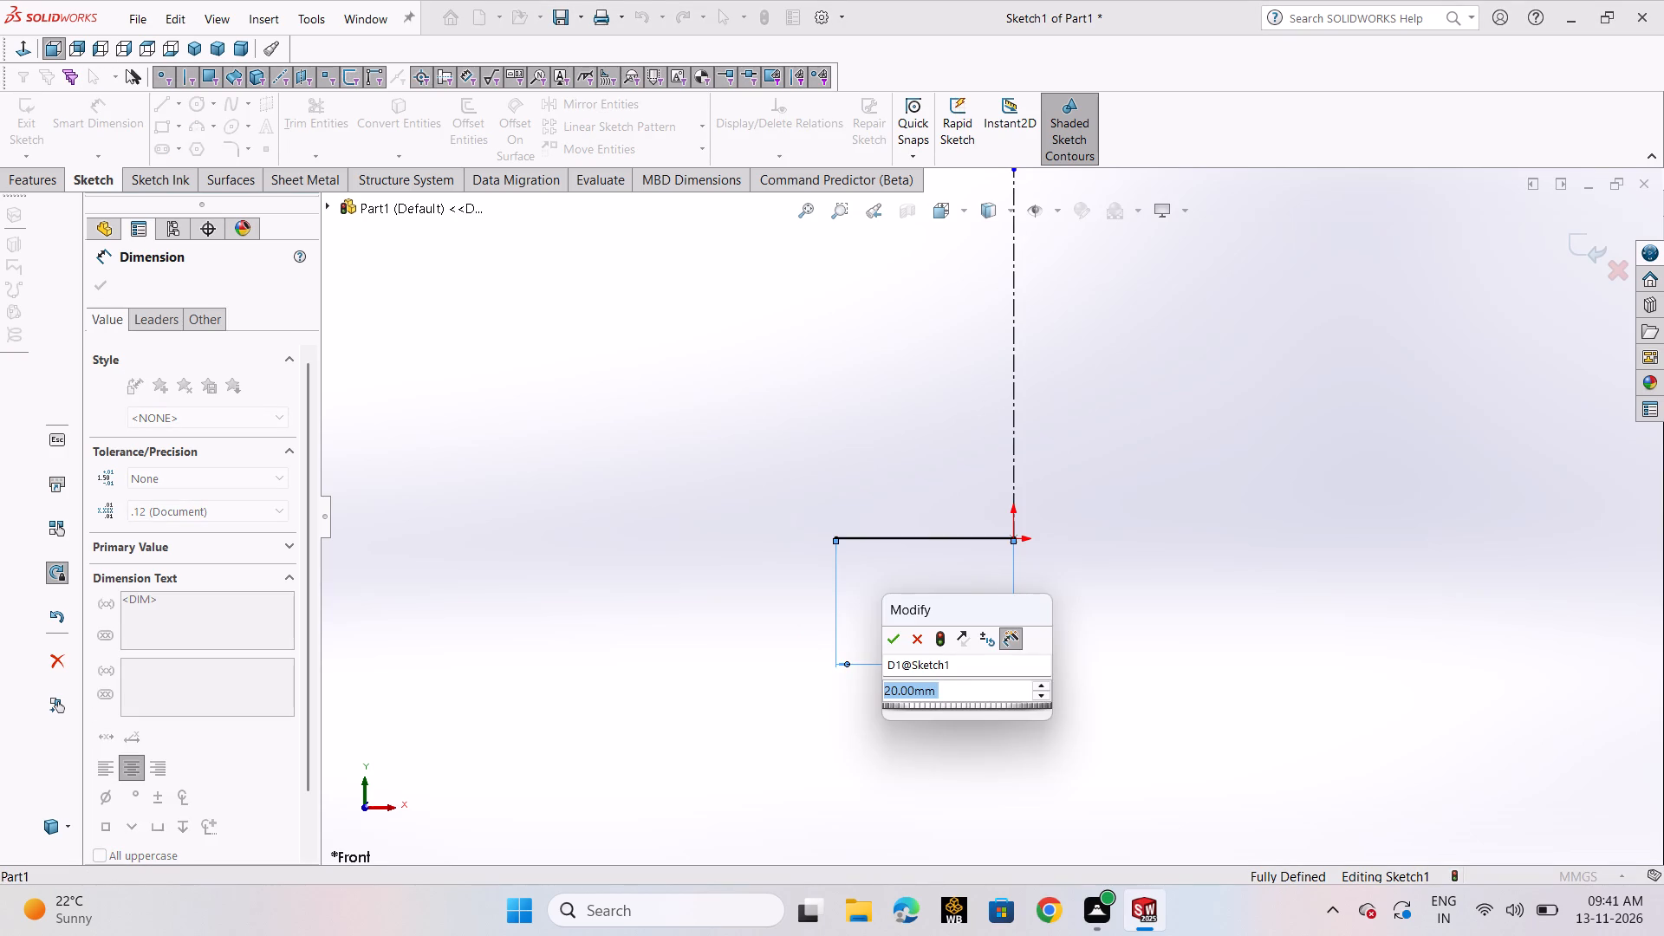
type("15")
key("Return")
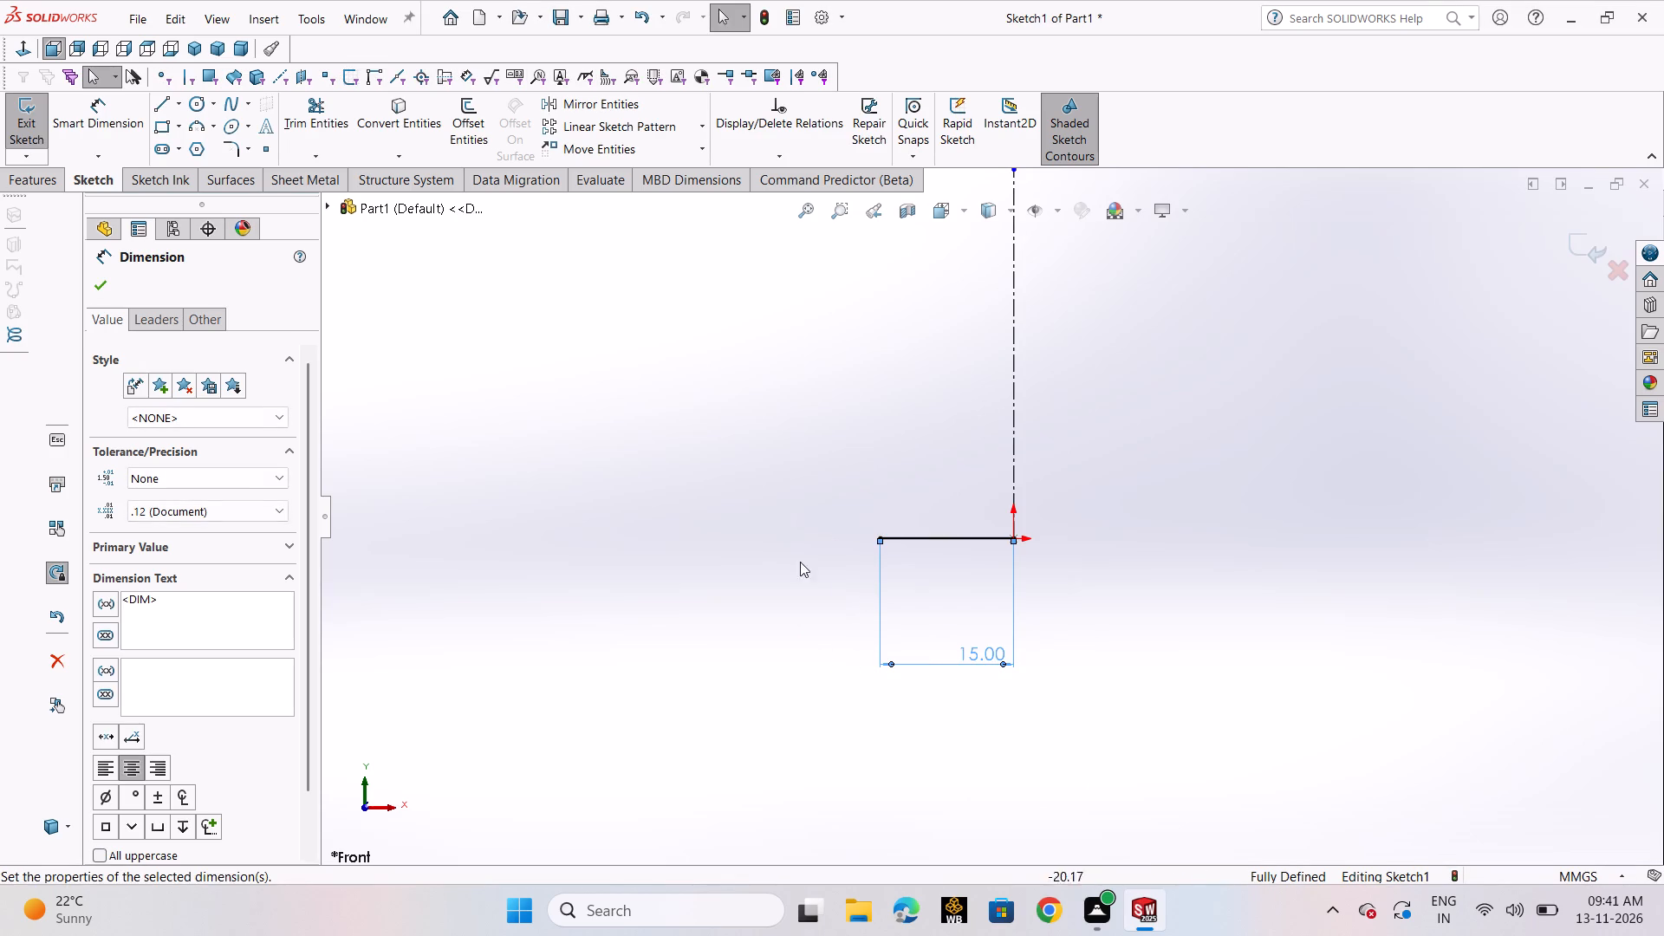
left_click(744, 549)
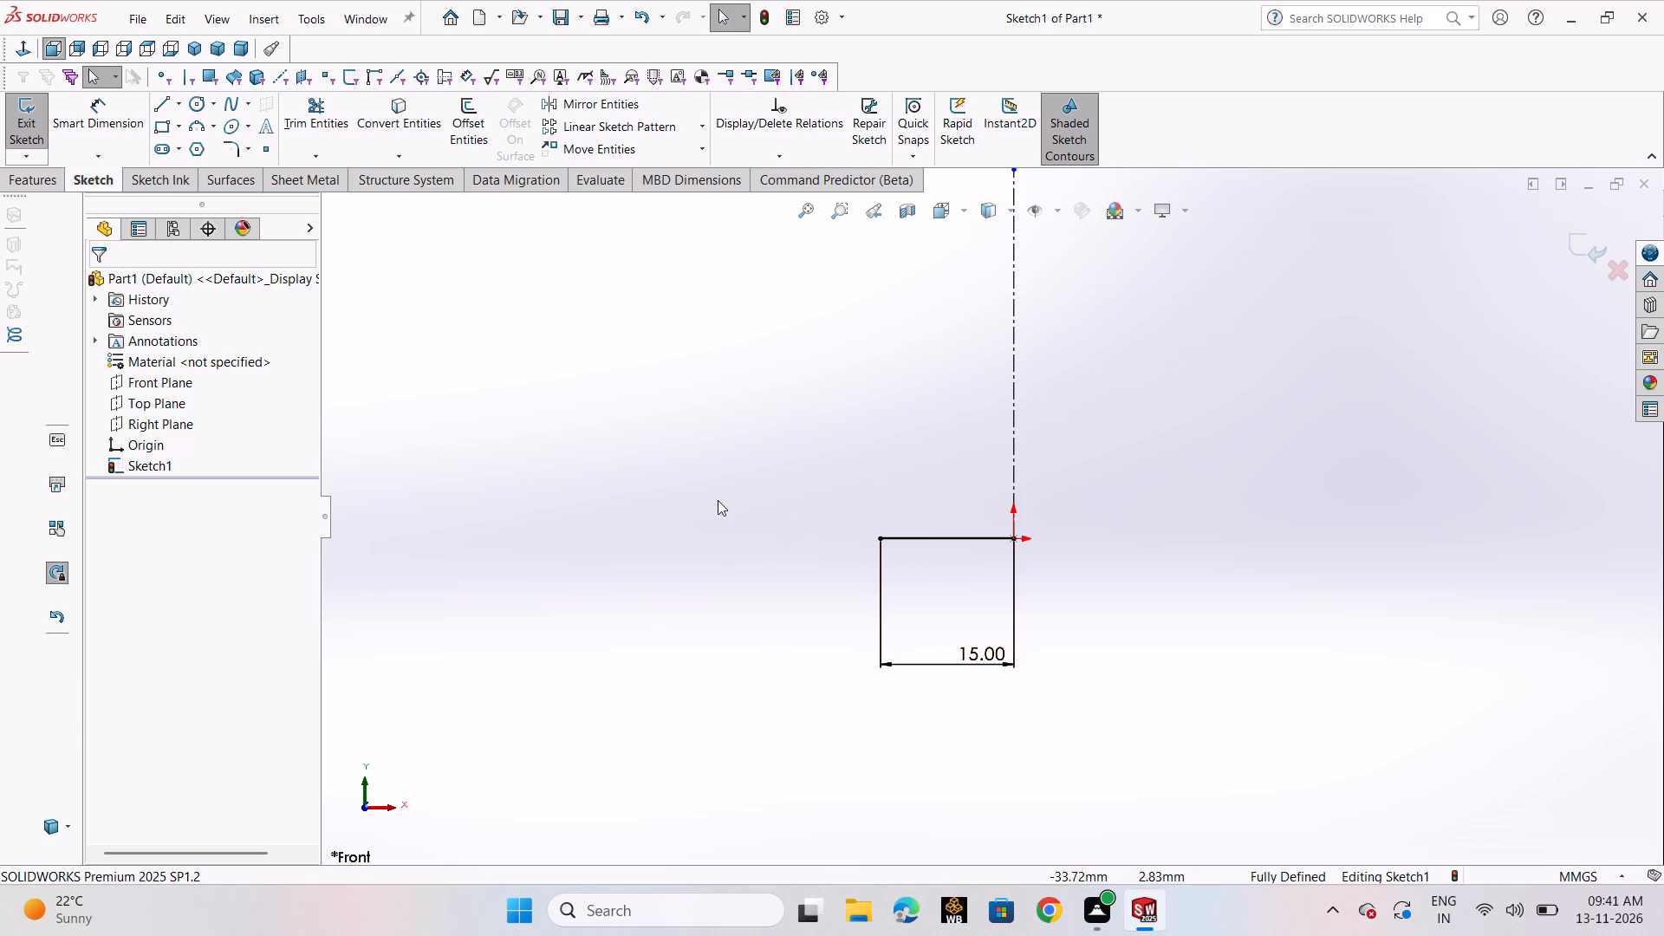
Sketch lines from the bottom line's left end, about 24 mm up, 28 mm right, 24 mm down and back to the origin, closing a rectangle.
left_click(160, 102)
left_click(219, 134)
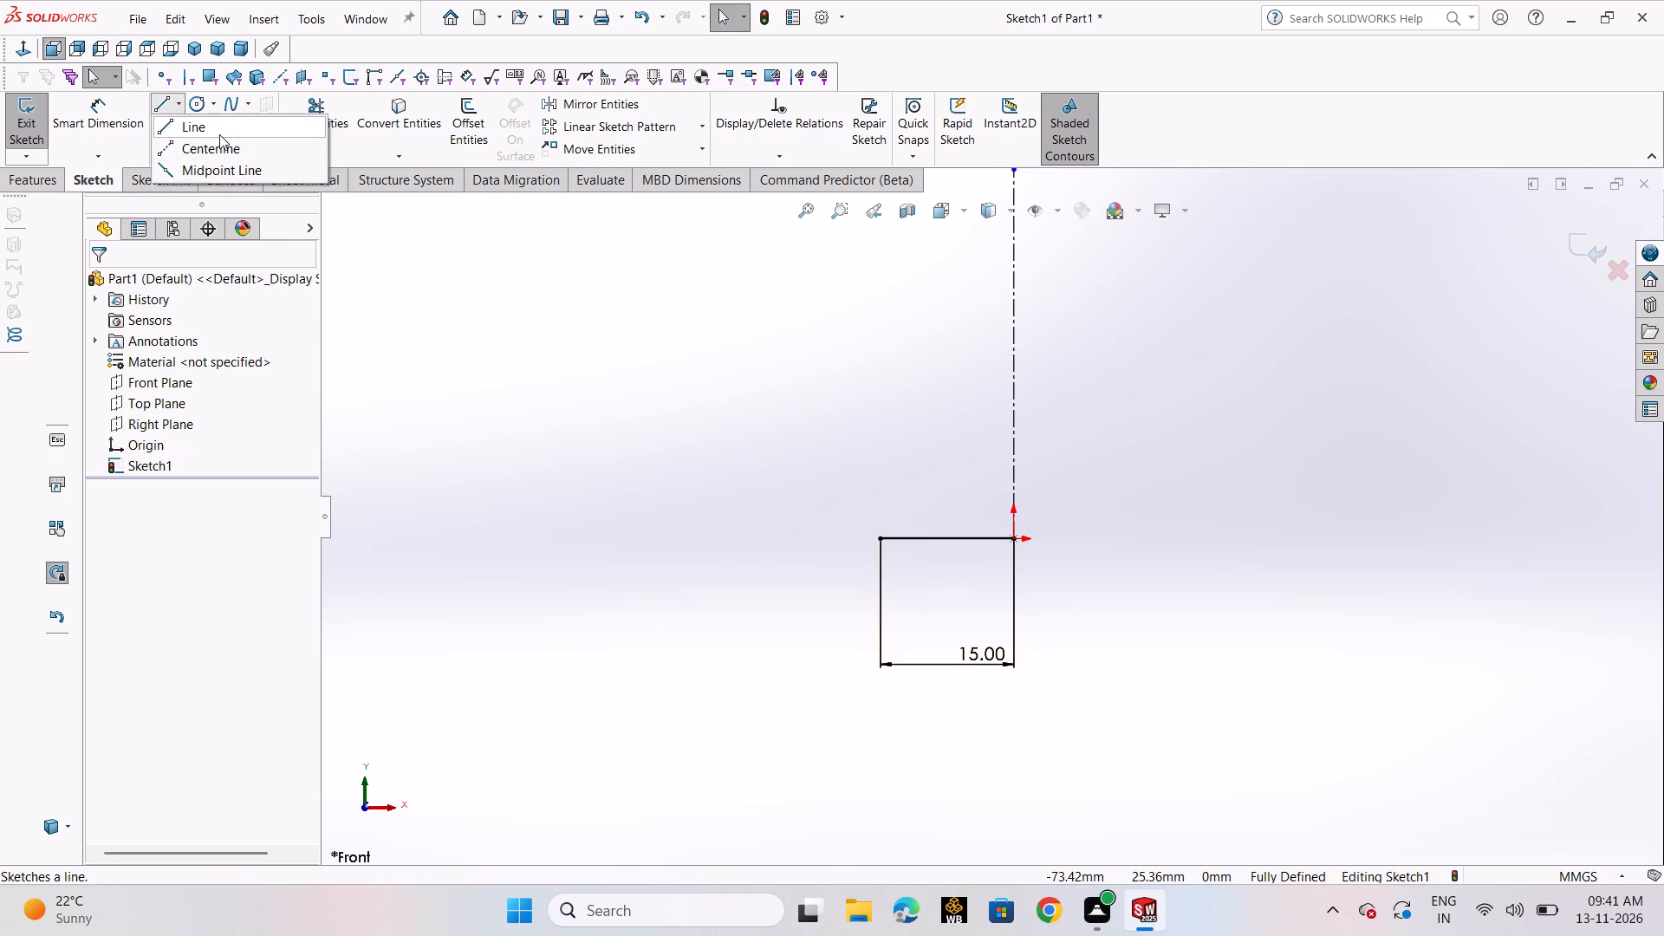
left_click(881, 540)
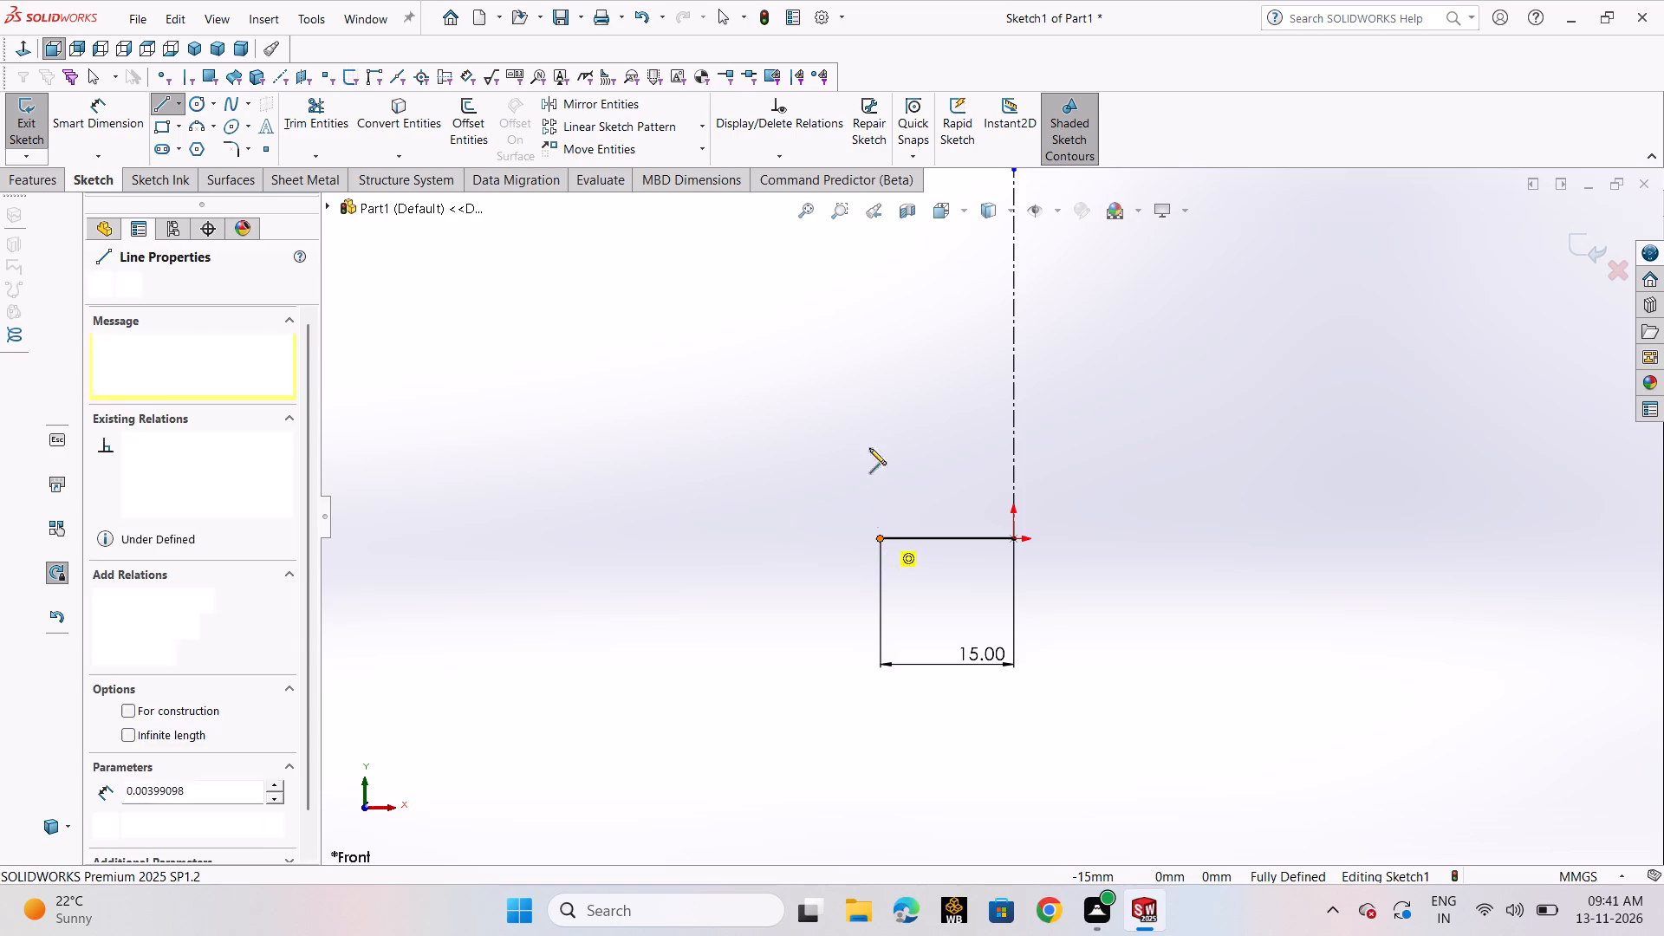
left_click(880, 322)
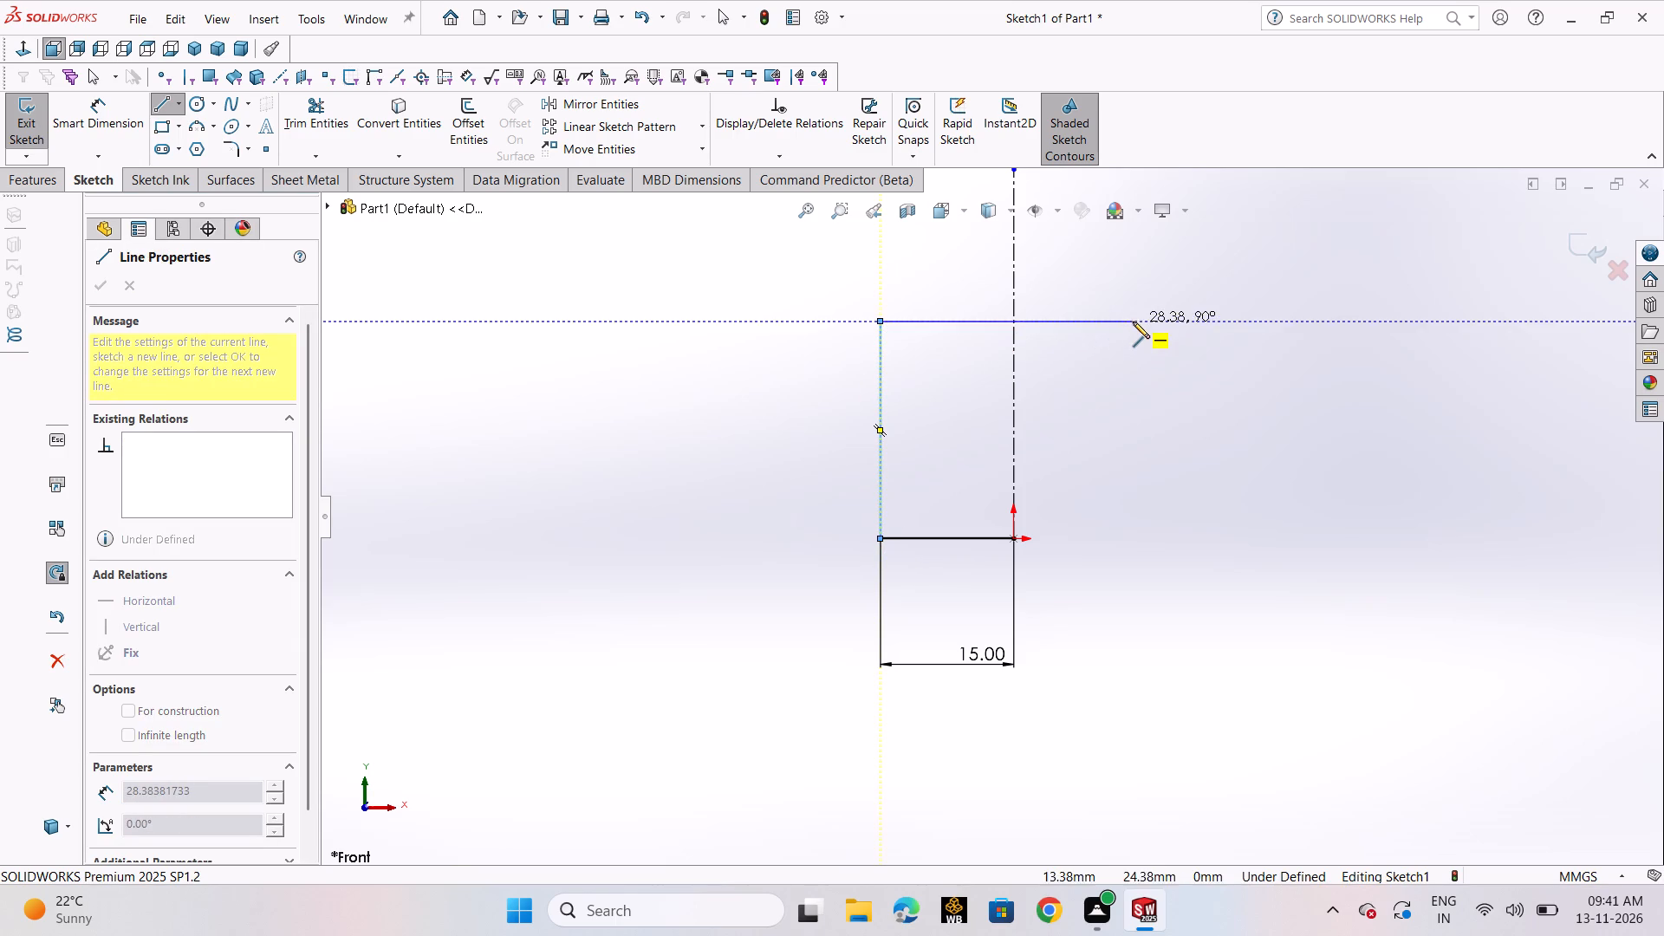
left_click(1133, 321)
left_click(1133, 539)
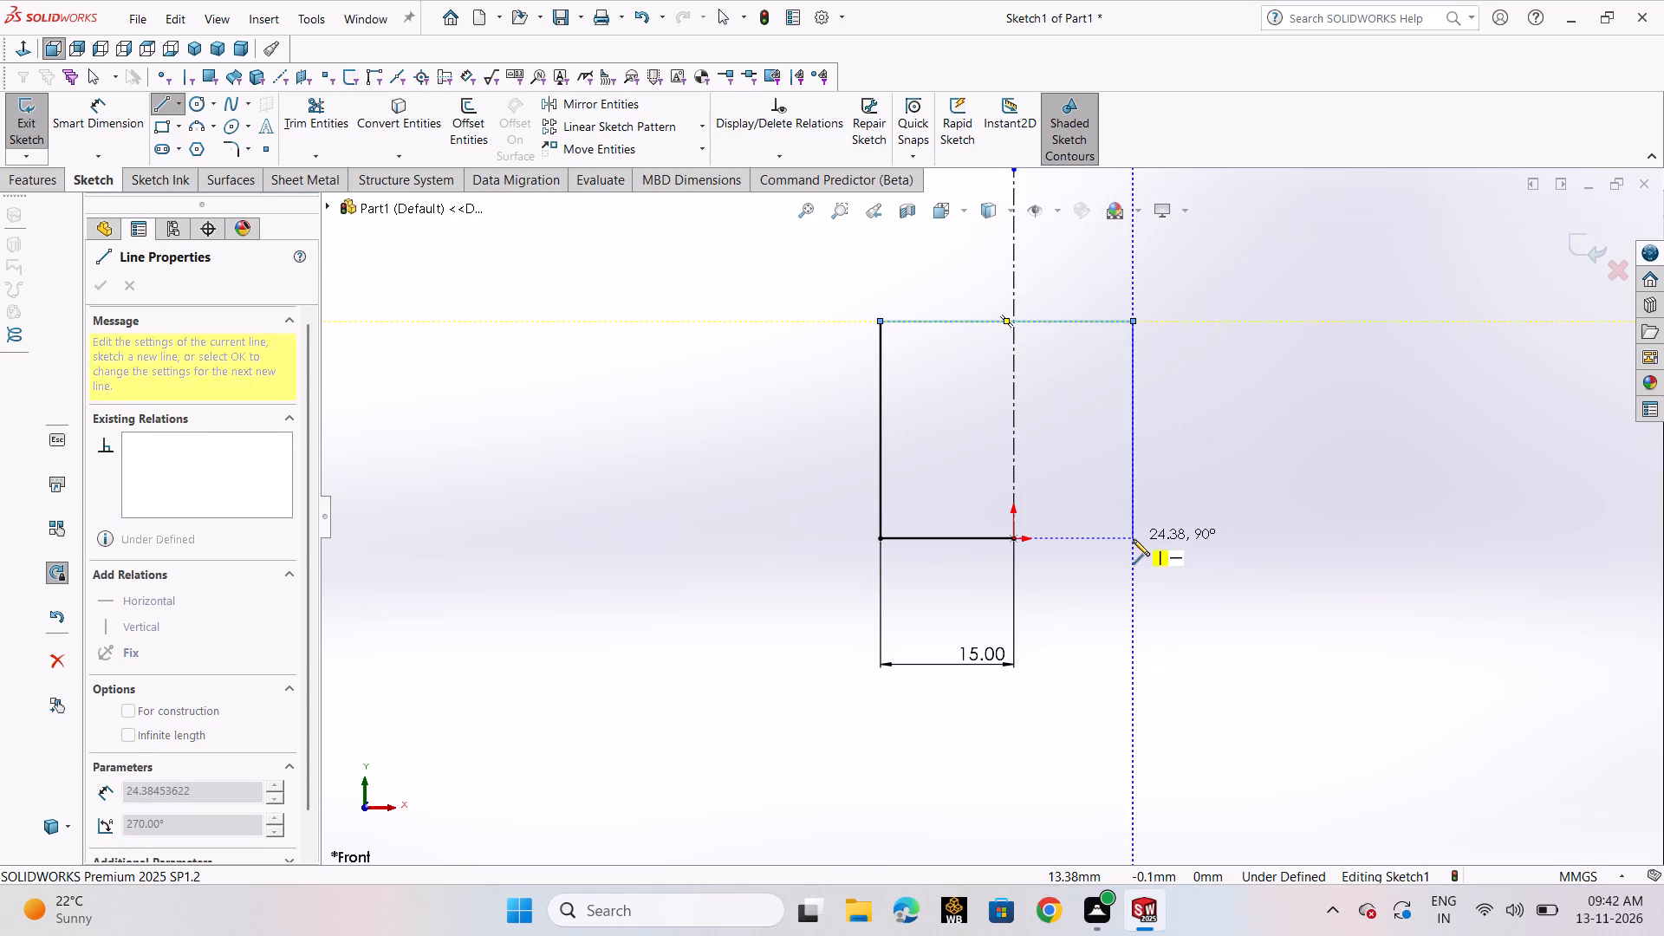
left_click(1011, 539)
right_click(1011, 539)
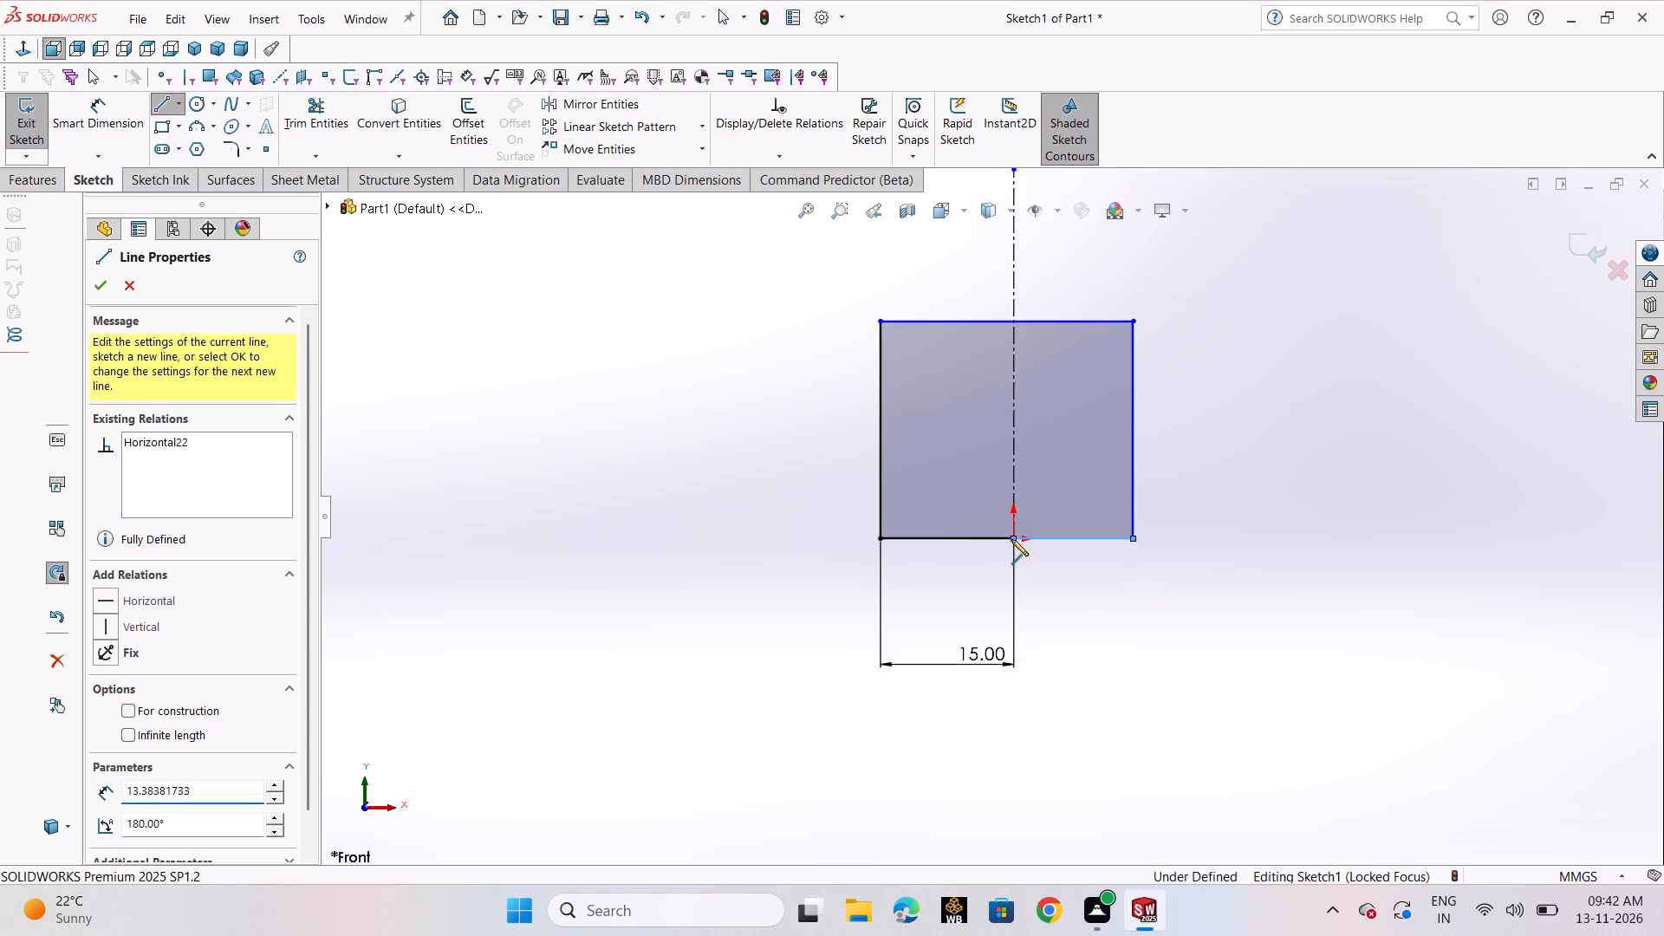
Dimension the distance between the rectangle's left and right vertical lines as 30 mm.
left_click(1070, 551)
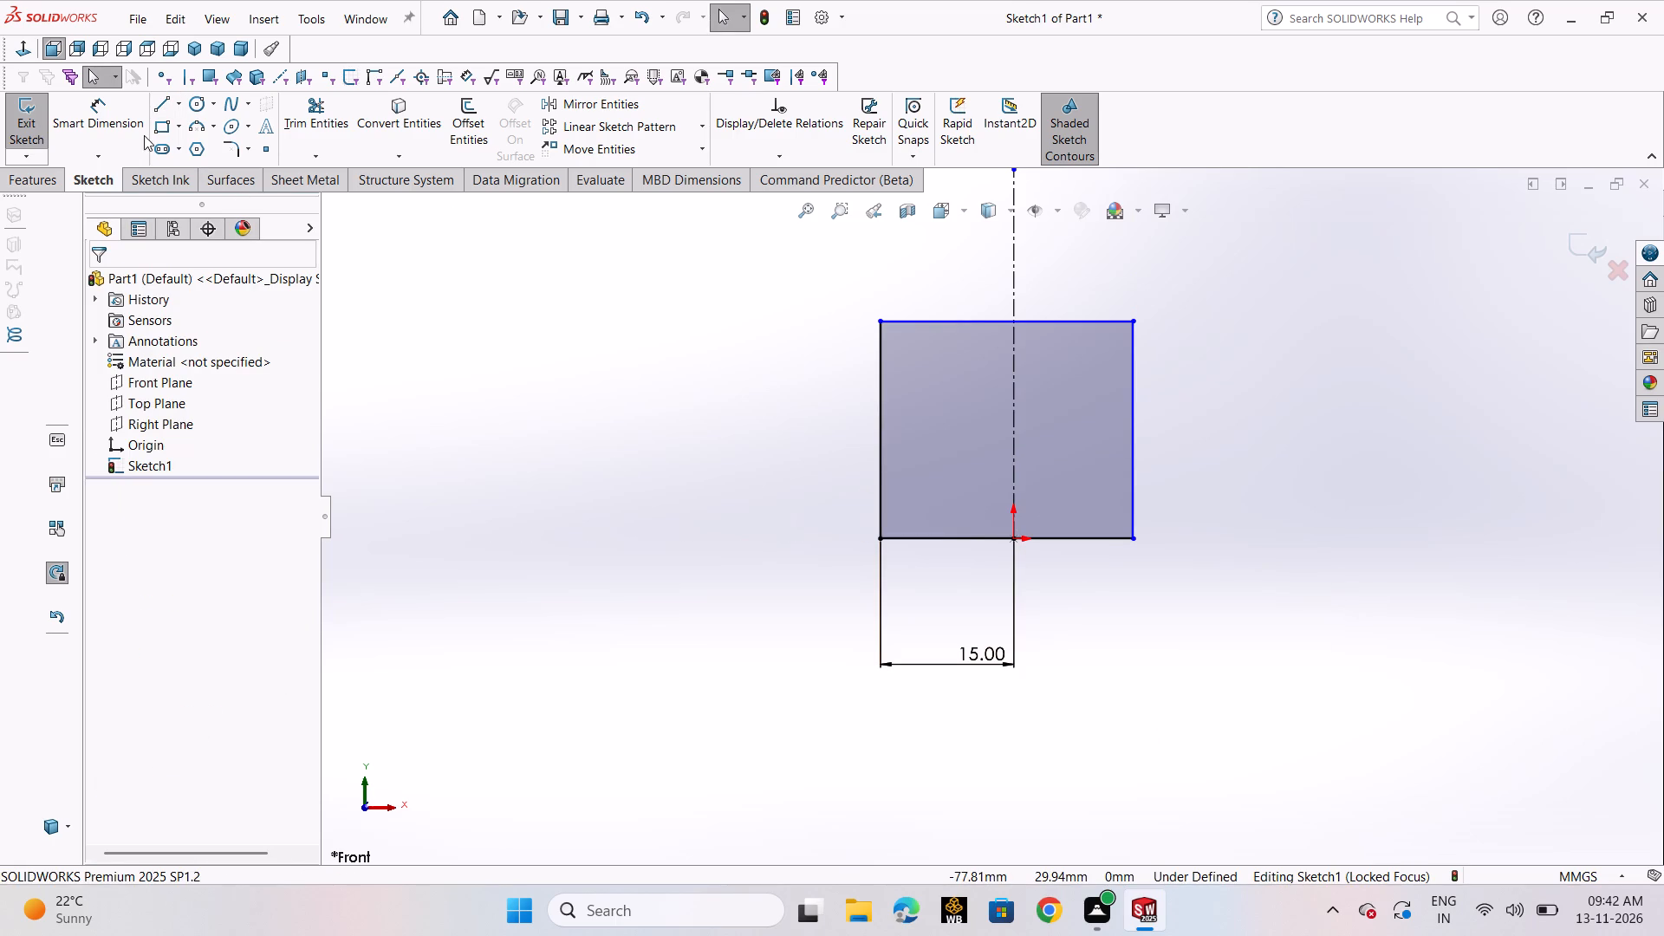
left_click(138, 131)
left_click(881, 471)
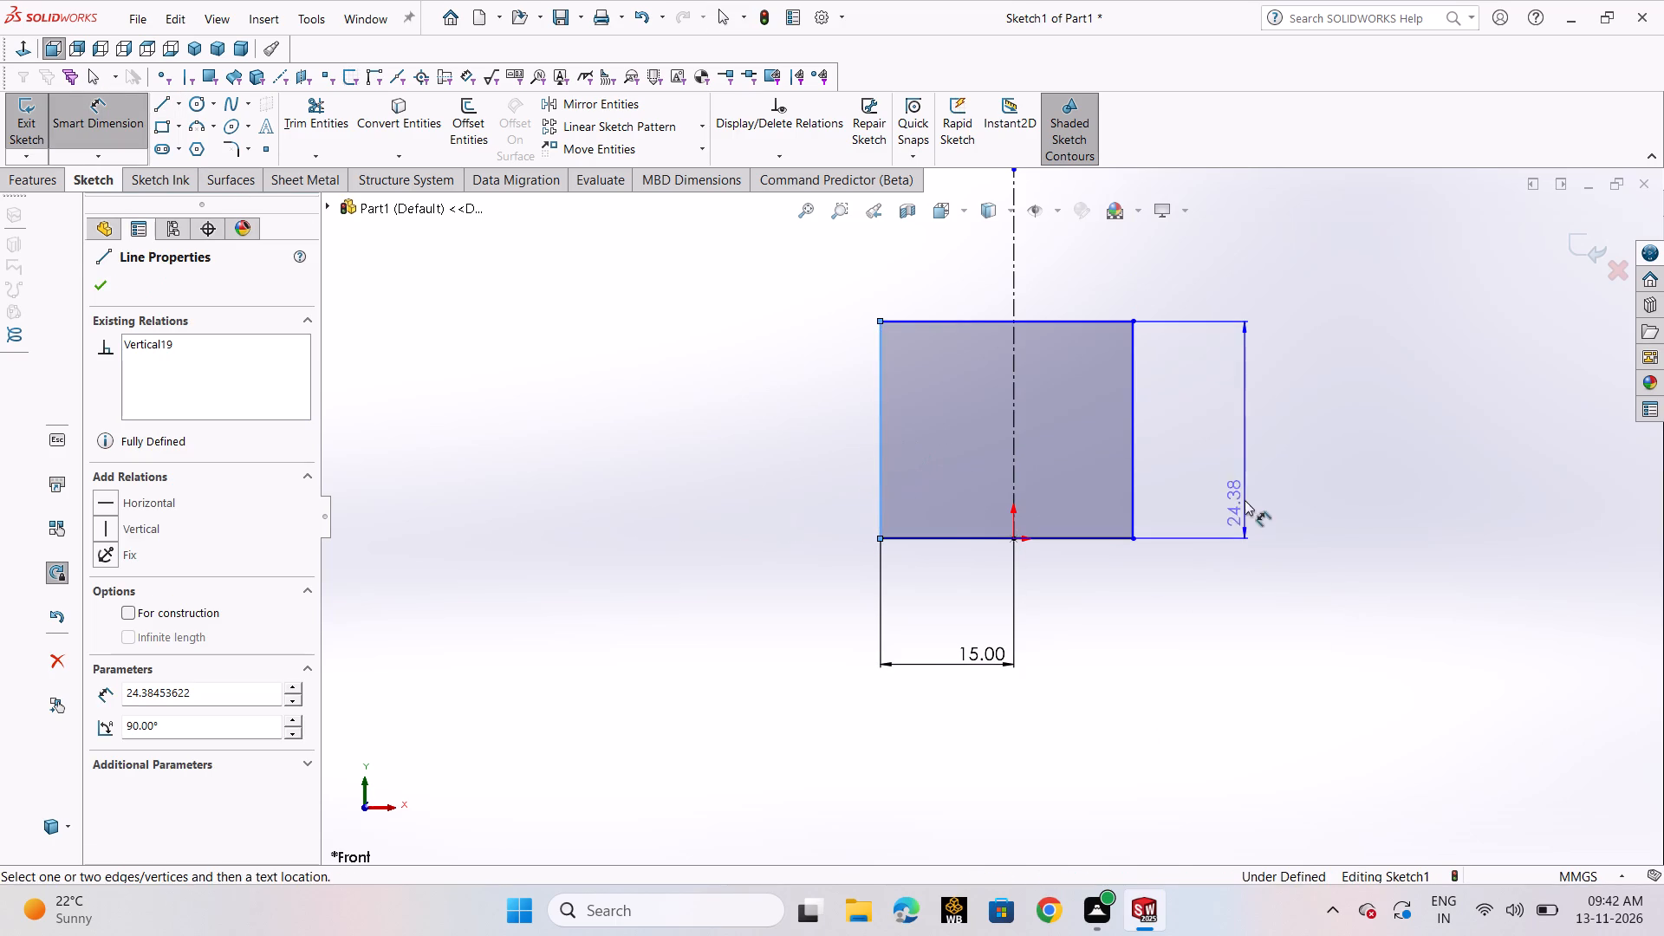
left_click(1130, 466)
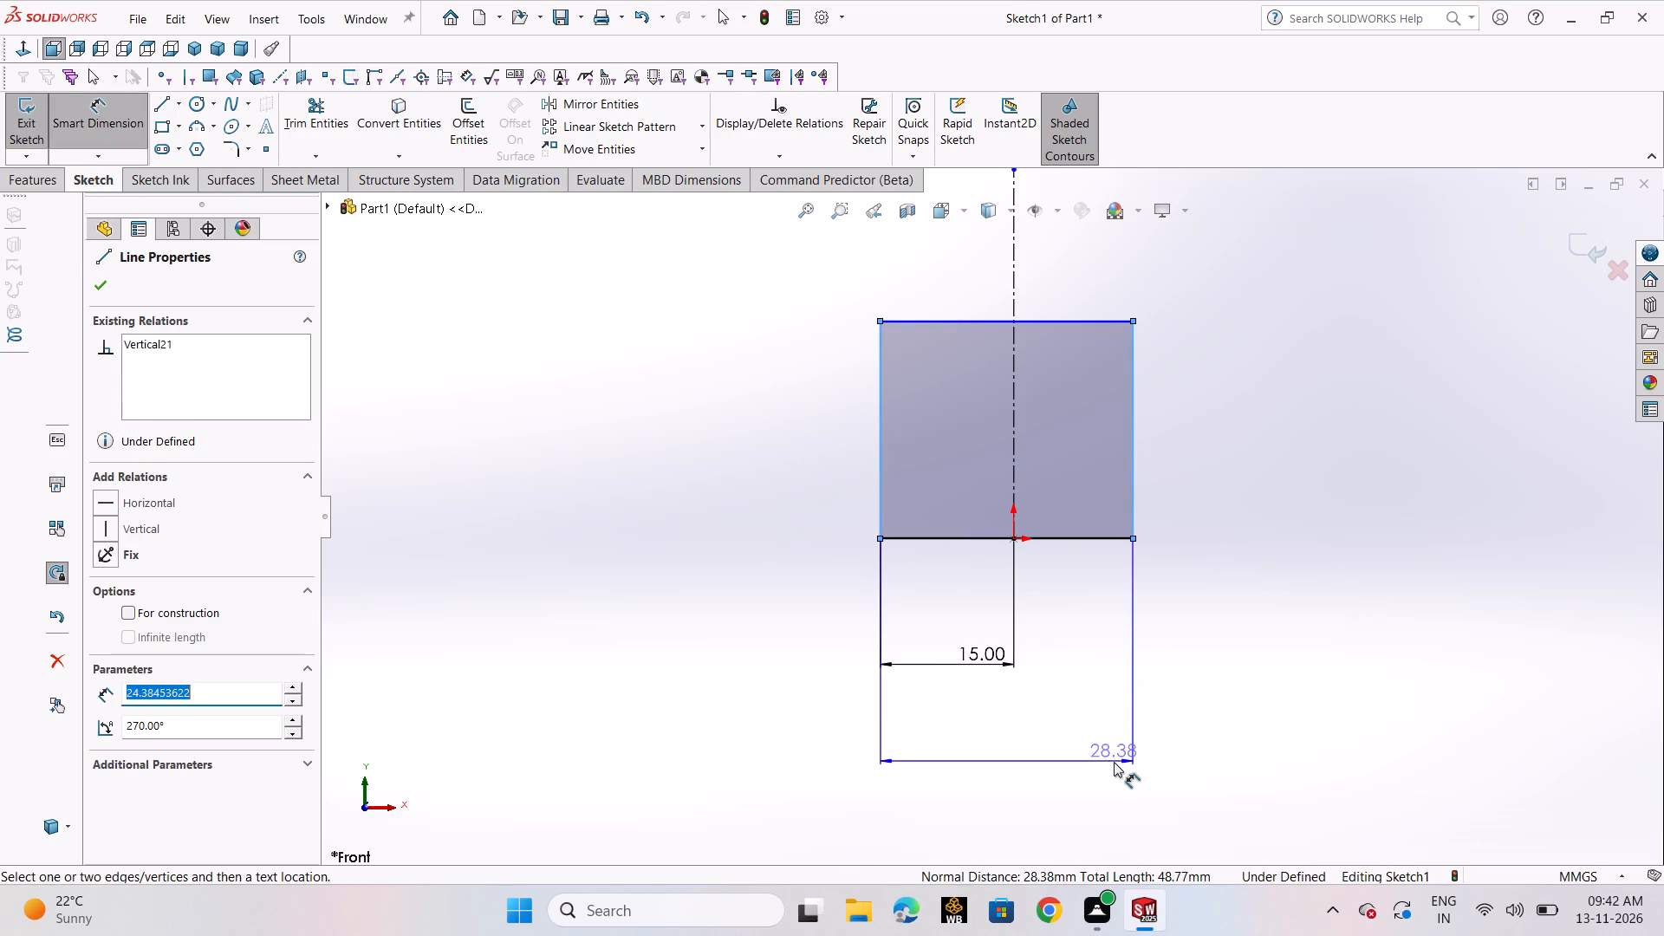
left_click(1114, 762)
type("30")
key("Return")
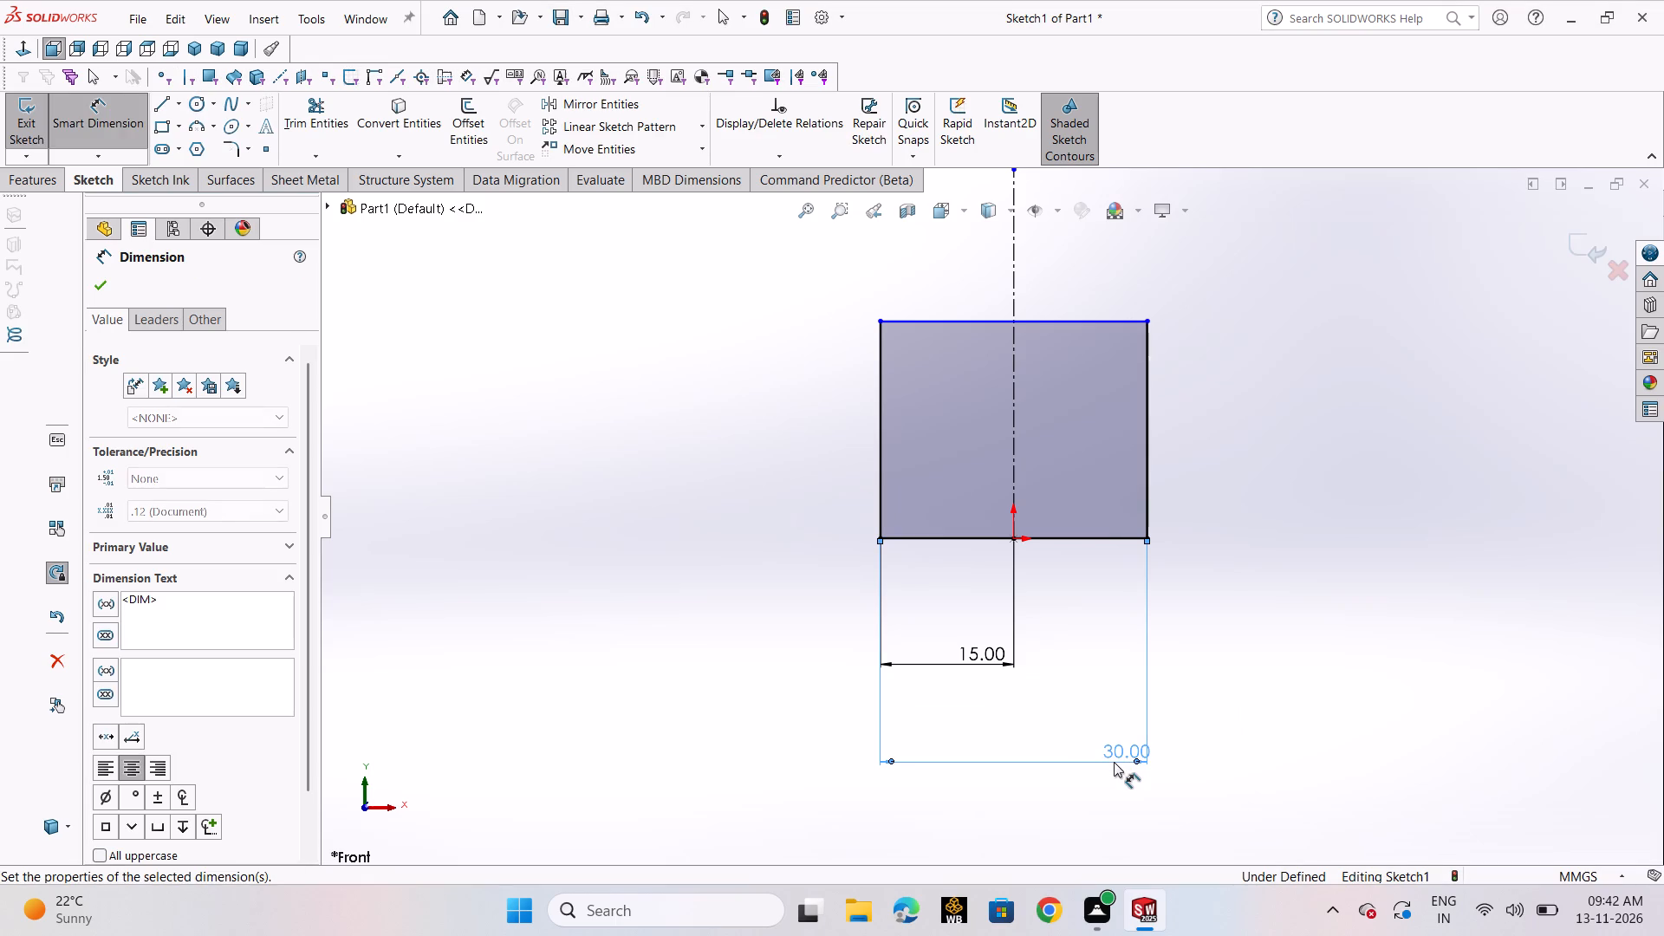
Dimension the rectangle's right vertical line with a height of 18+18+5, giving 41 mm.
left_click(1149, 406)
left_click(1229, 419)
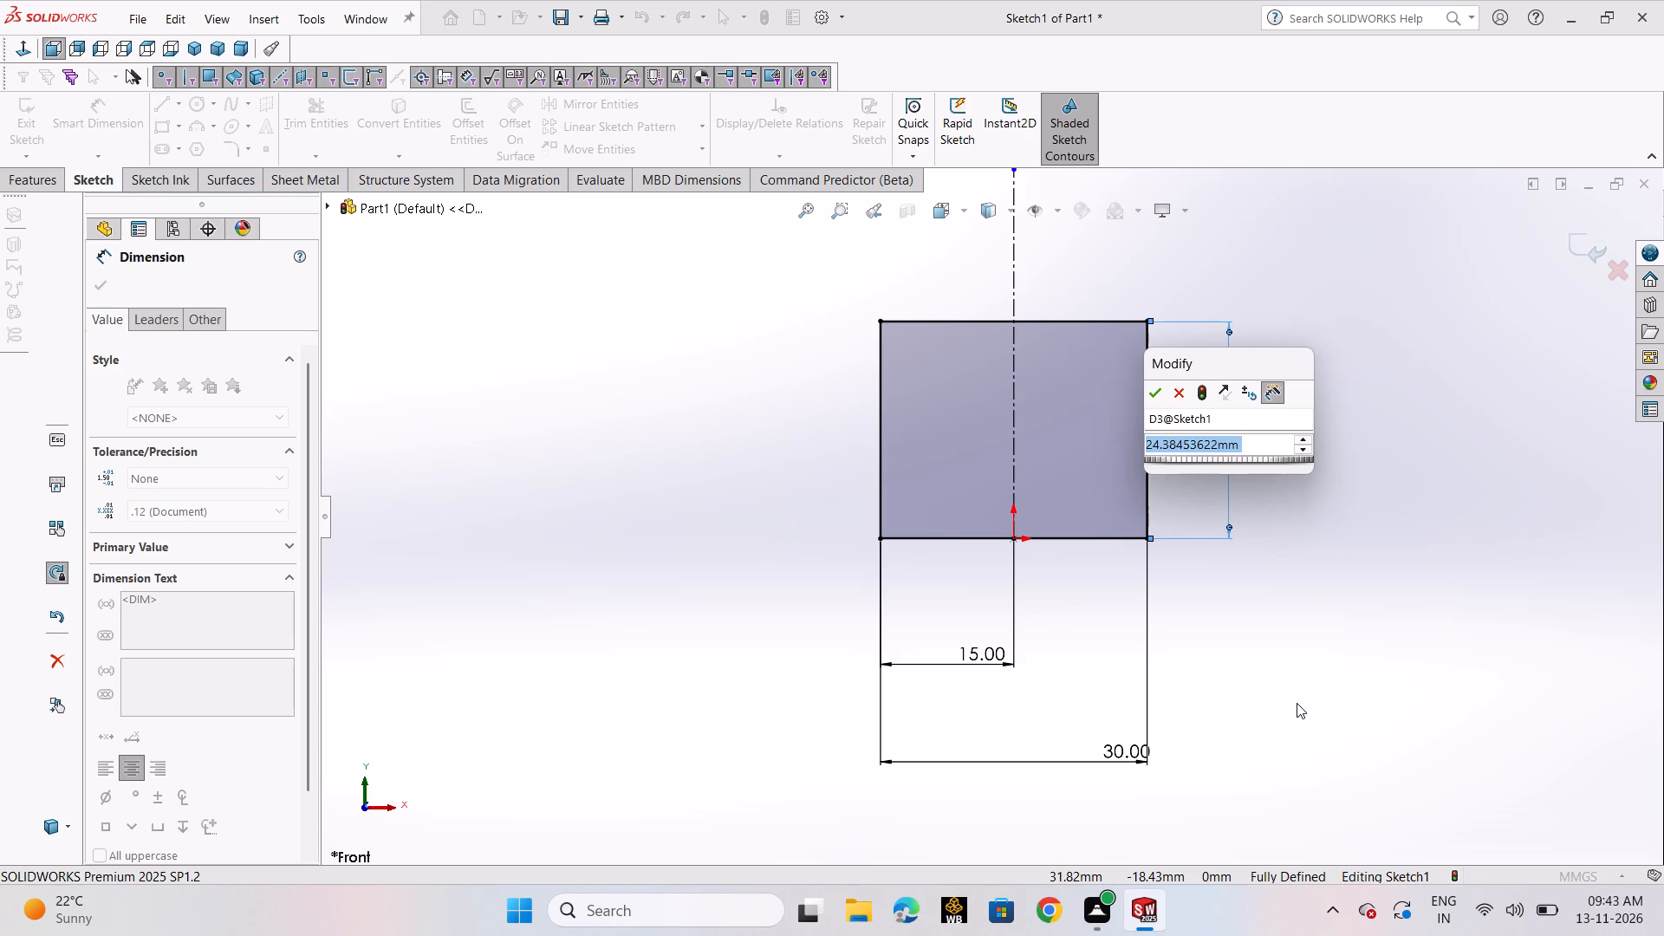
type("18+")
type("18+")
key("5")
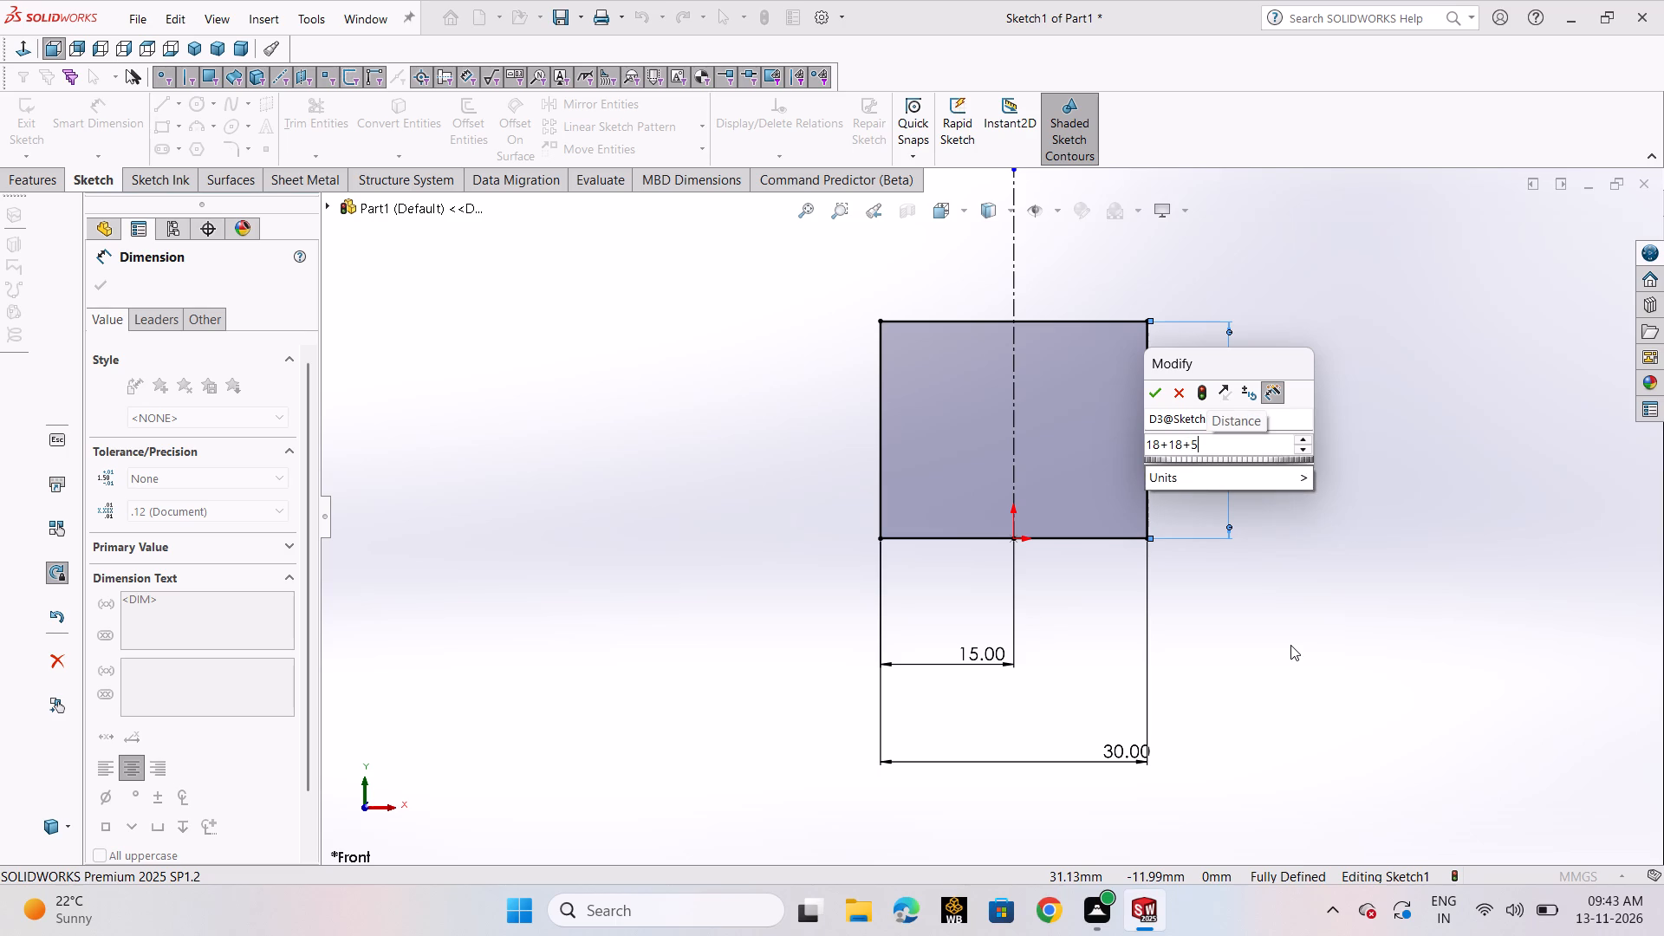
key("Return")
scroll(1248, 423, "up", 4)
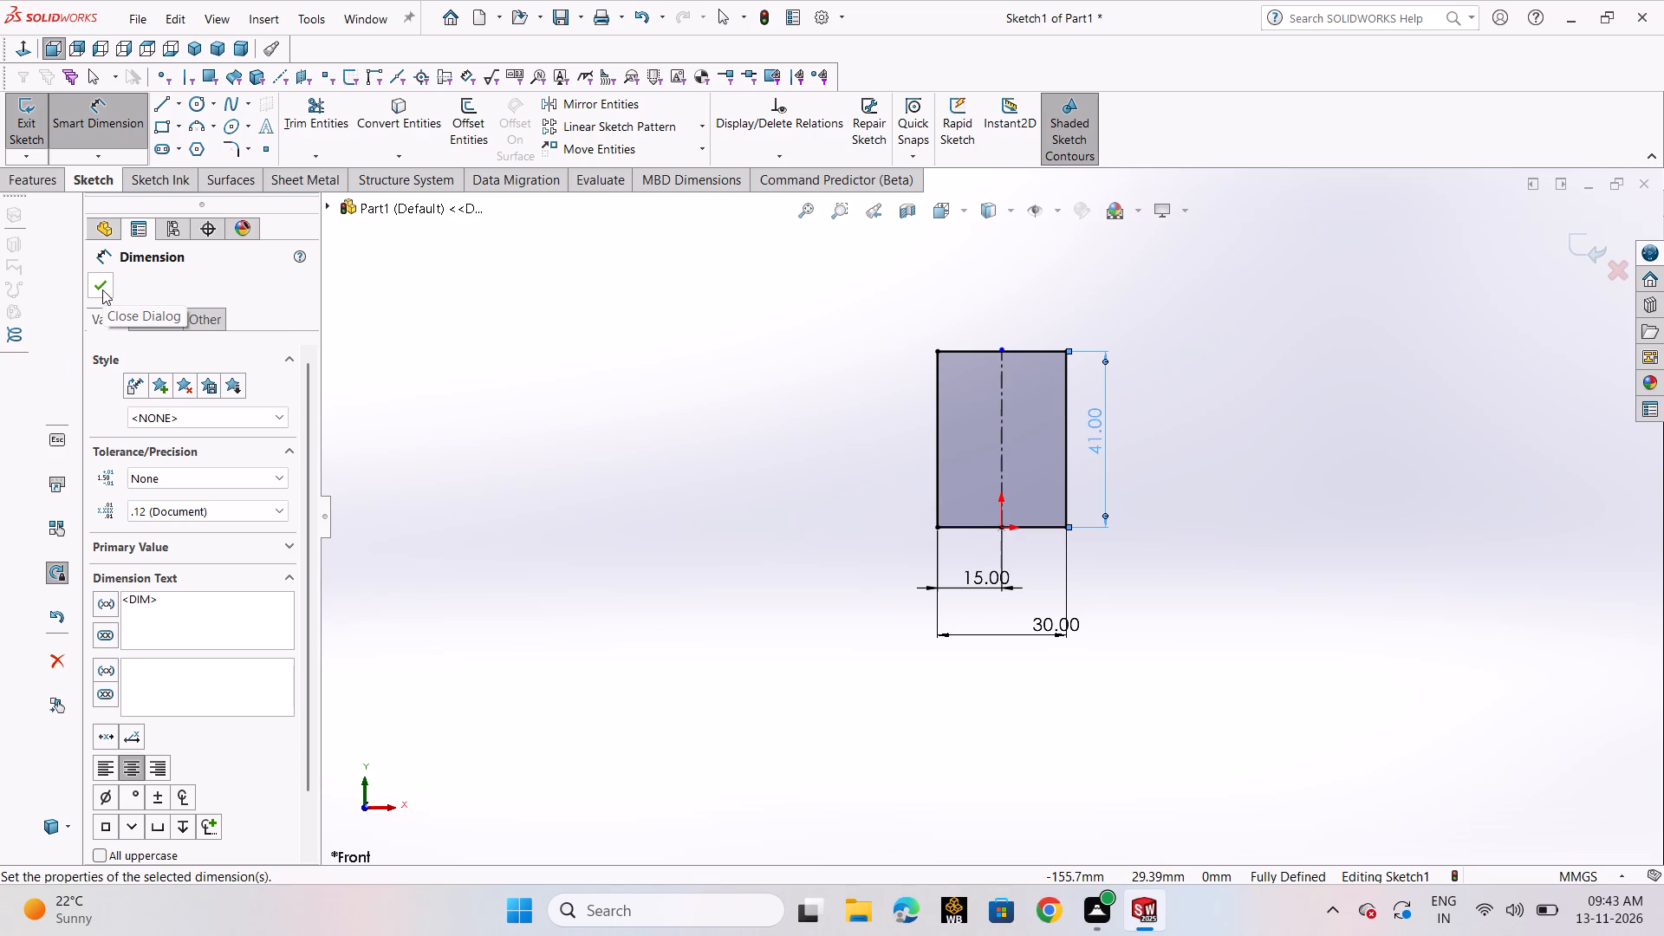
left_click(102, 289)
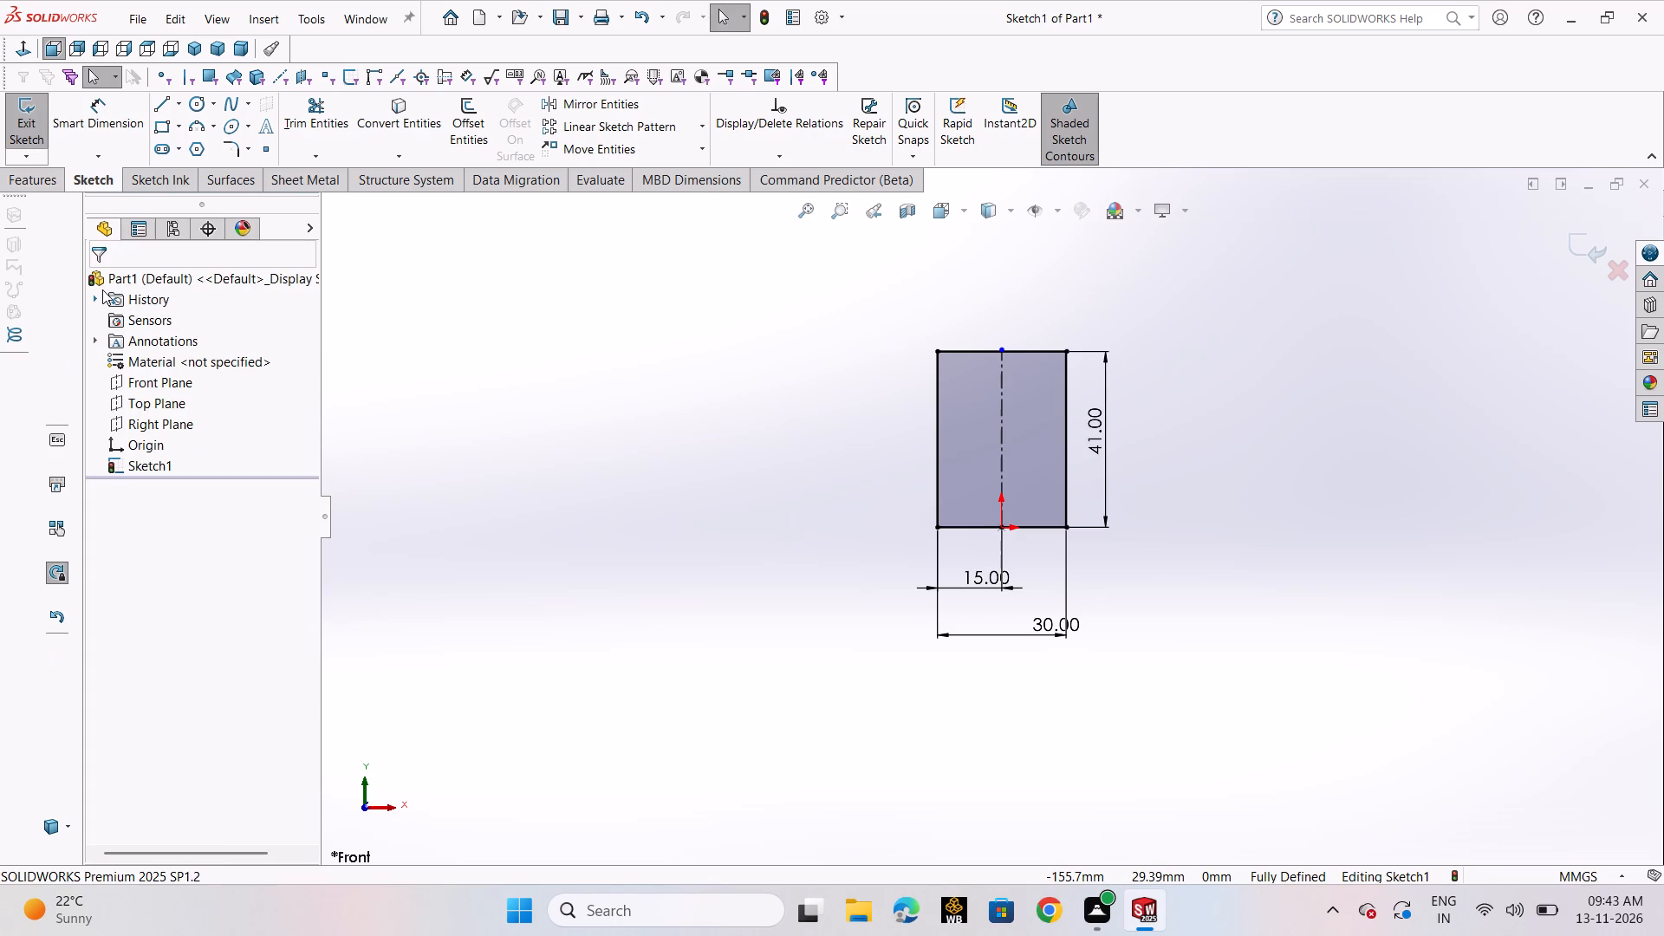
Set the rectangle's height dimension to 41-11, giving 30 mm.
double_click(1098, 432)
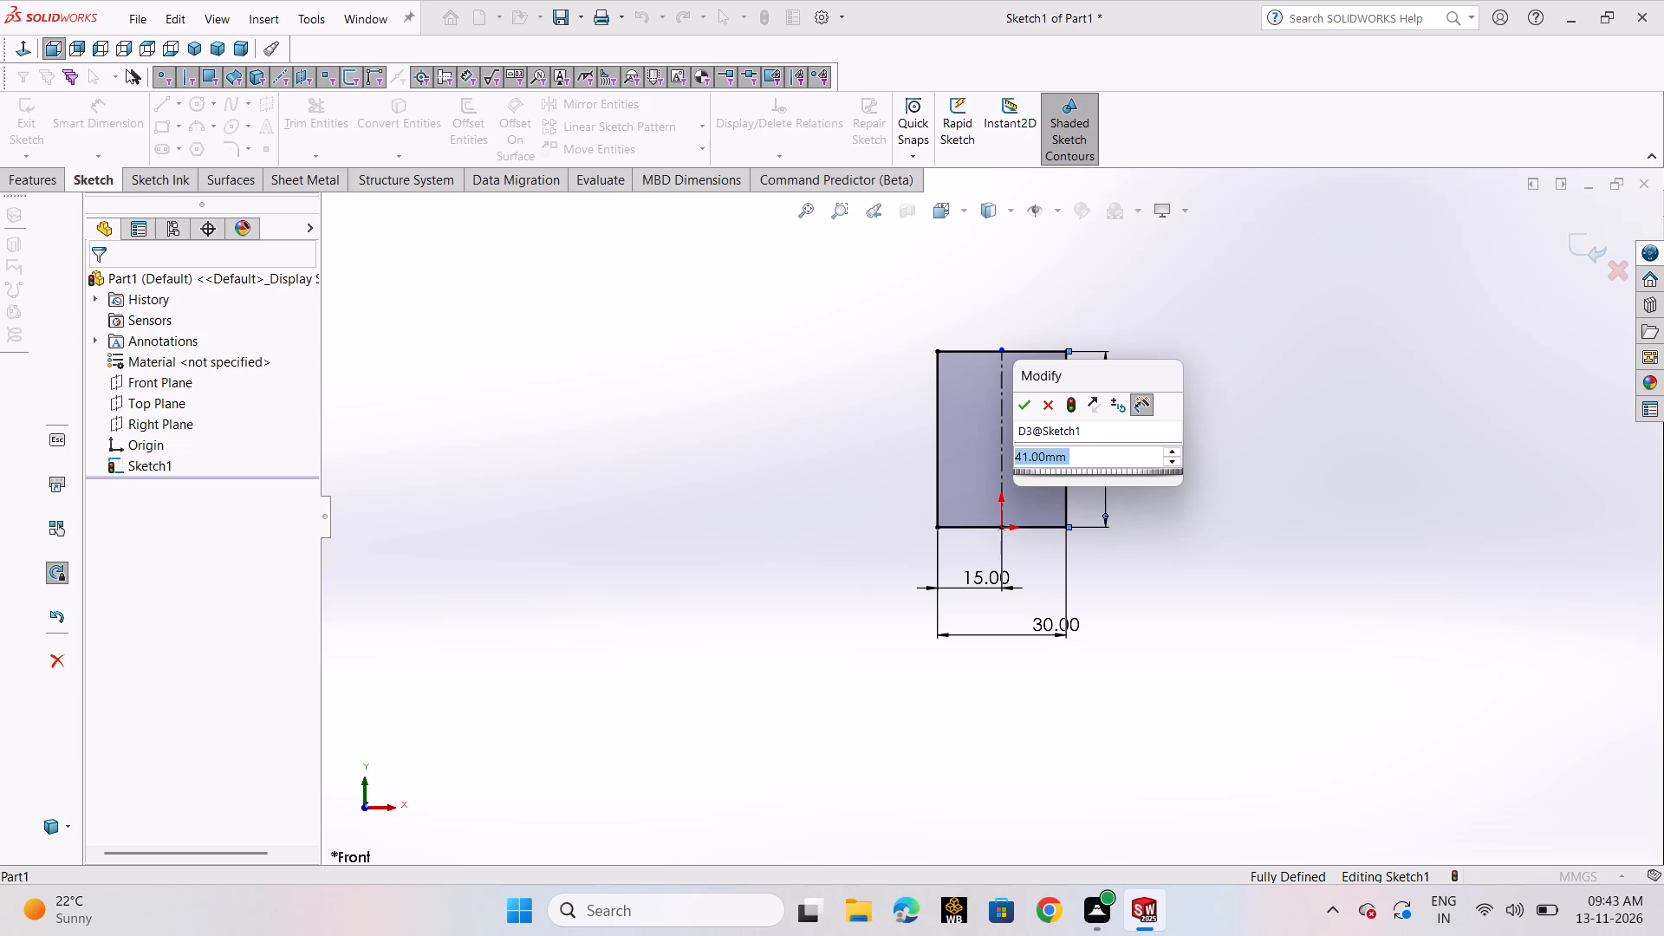
type("41-")
type("11")
key("Return")
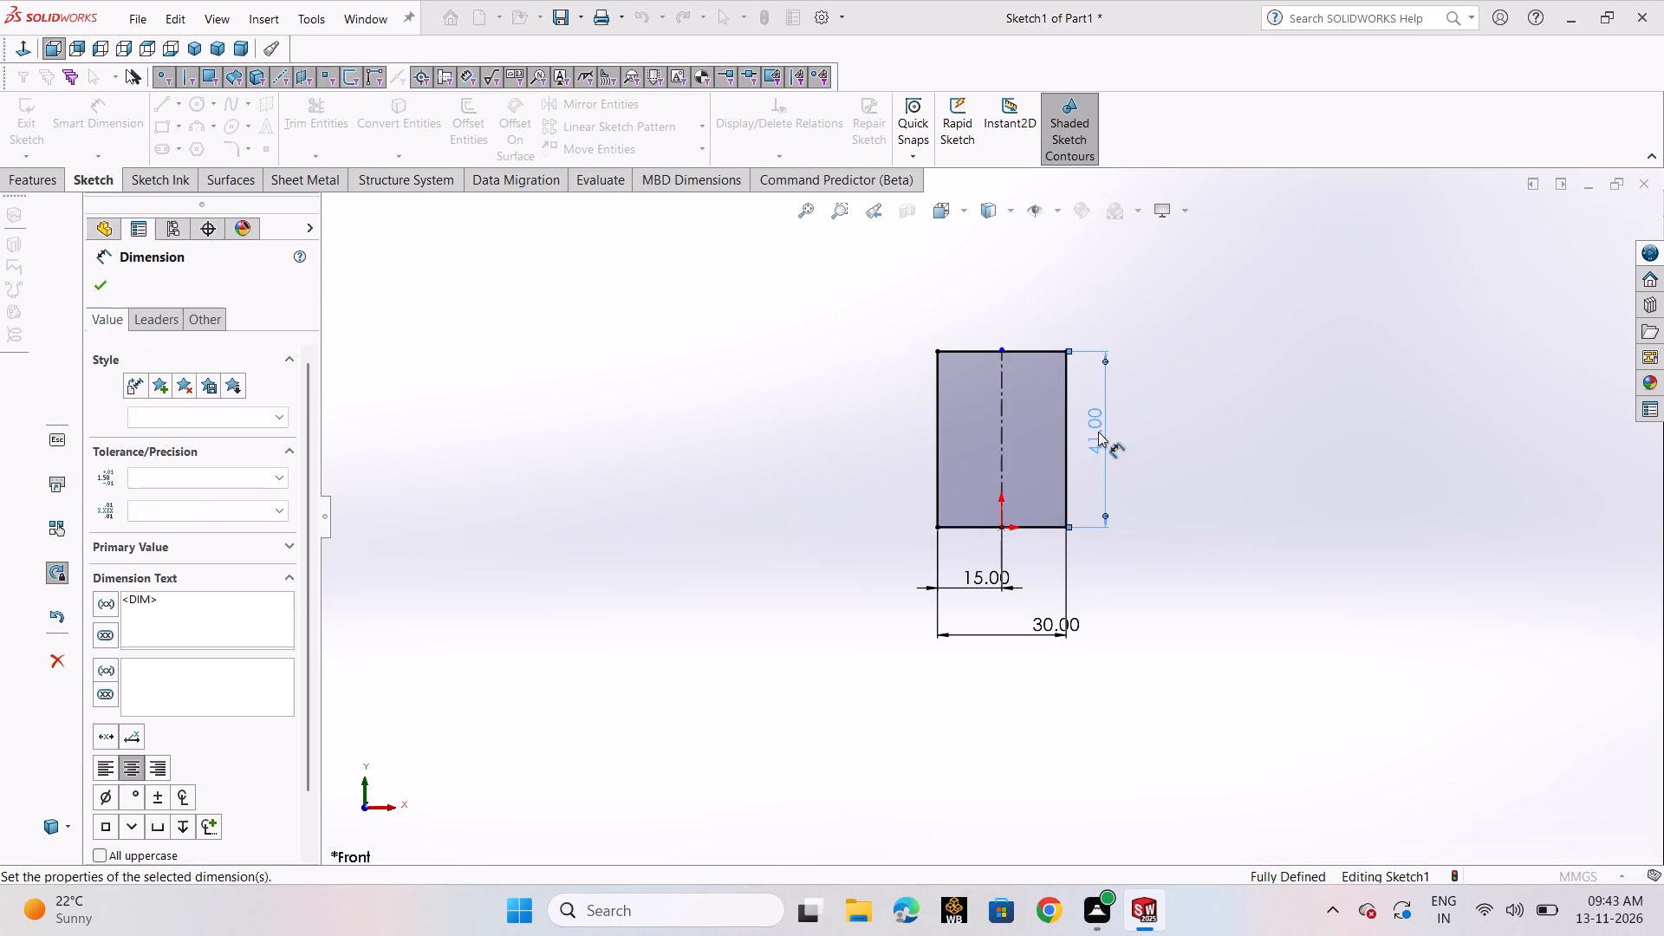
left_click(92, 282)
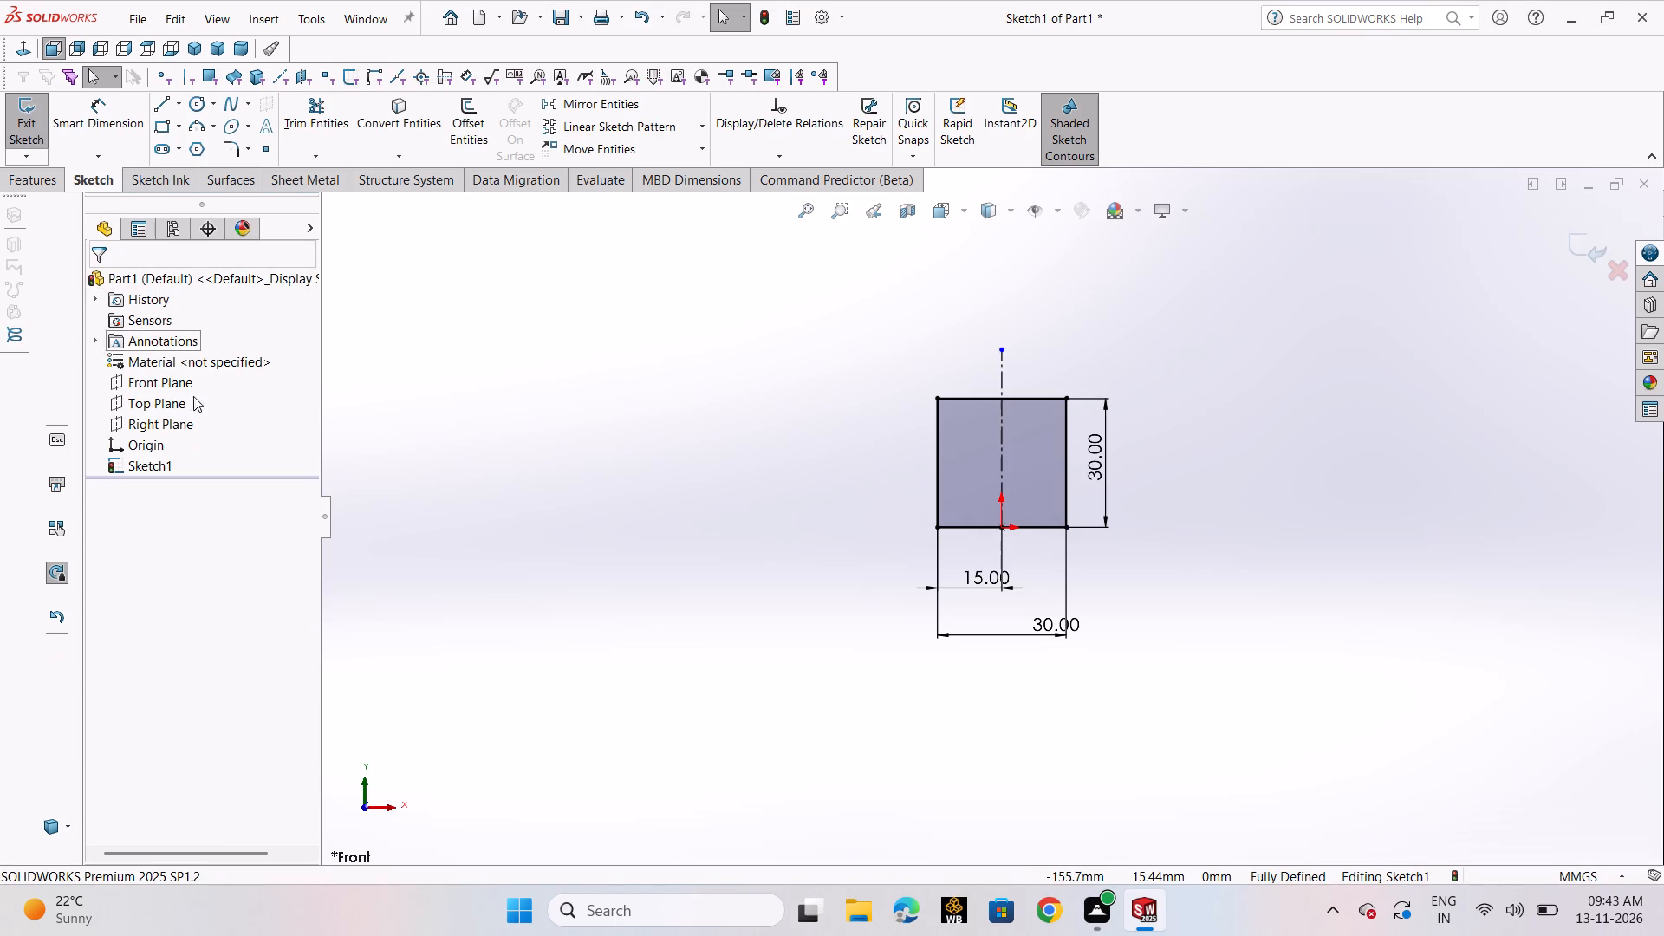
left_click(502, 441)
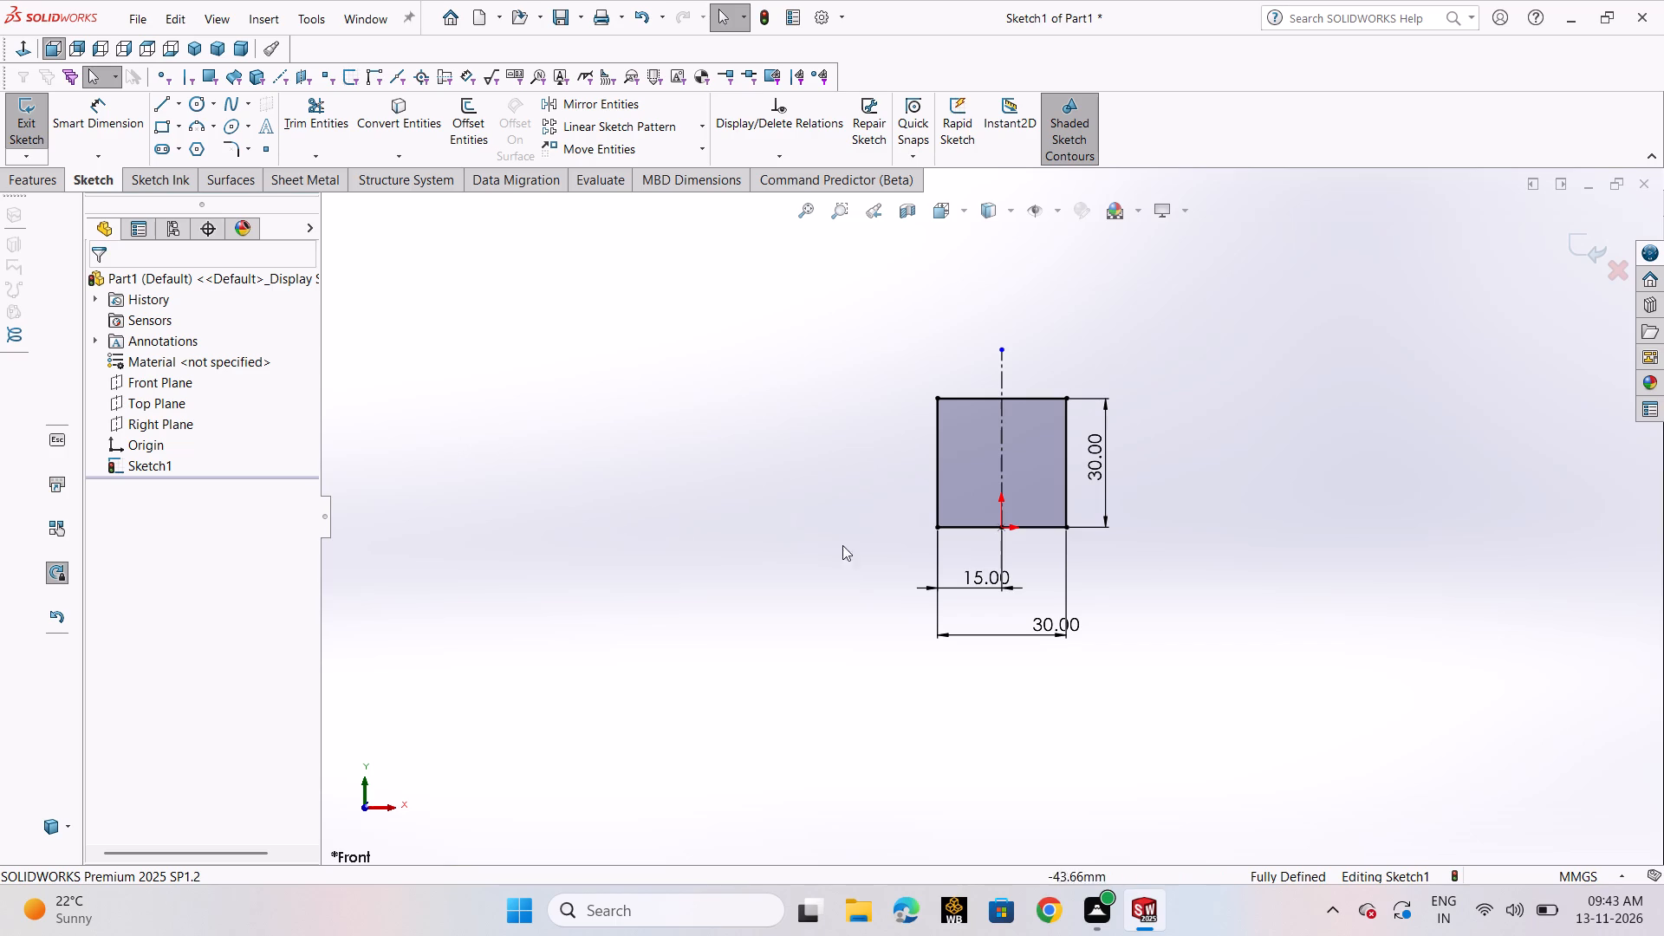
Sketch a corner rectangle about 7 mm wide and 12 mm high, rising from the bottom line across the centerline.
left_click(166, 128)
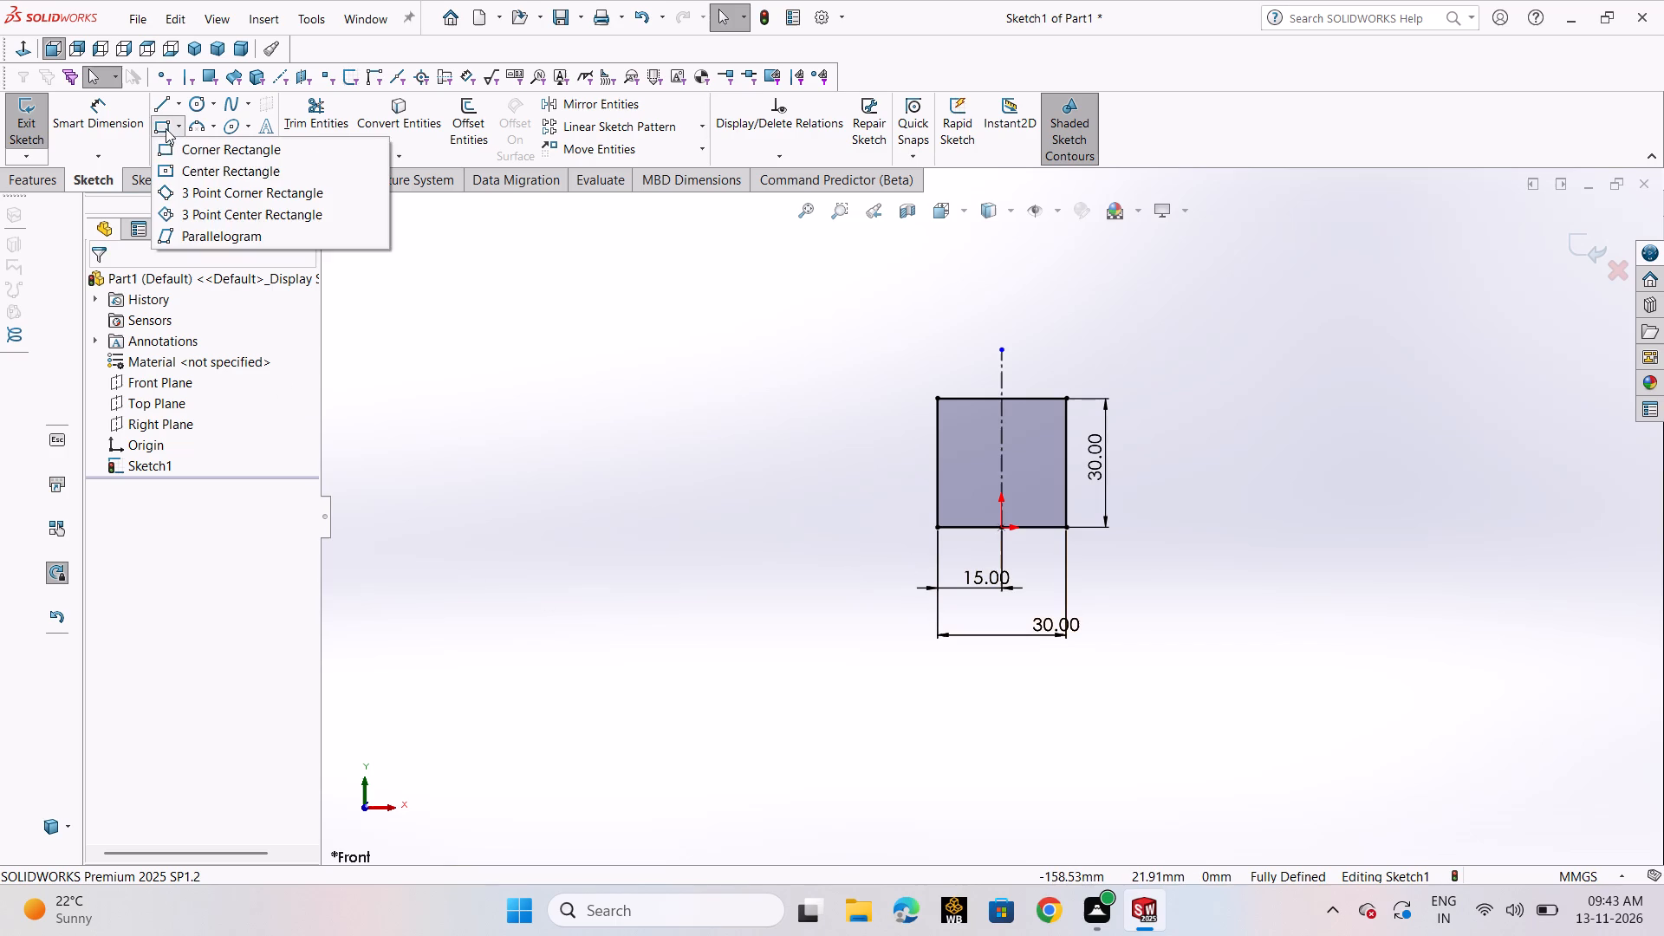
left_click(185, 154)
left_click(989, 529)
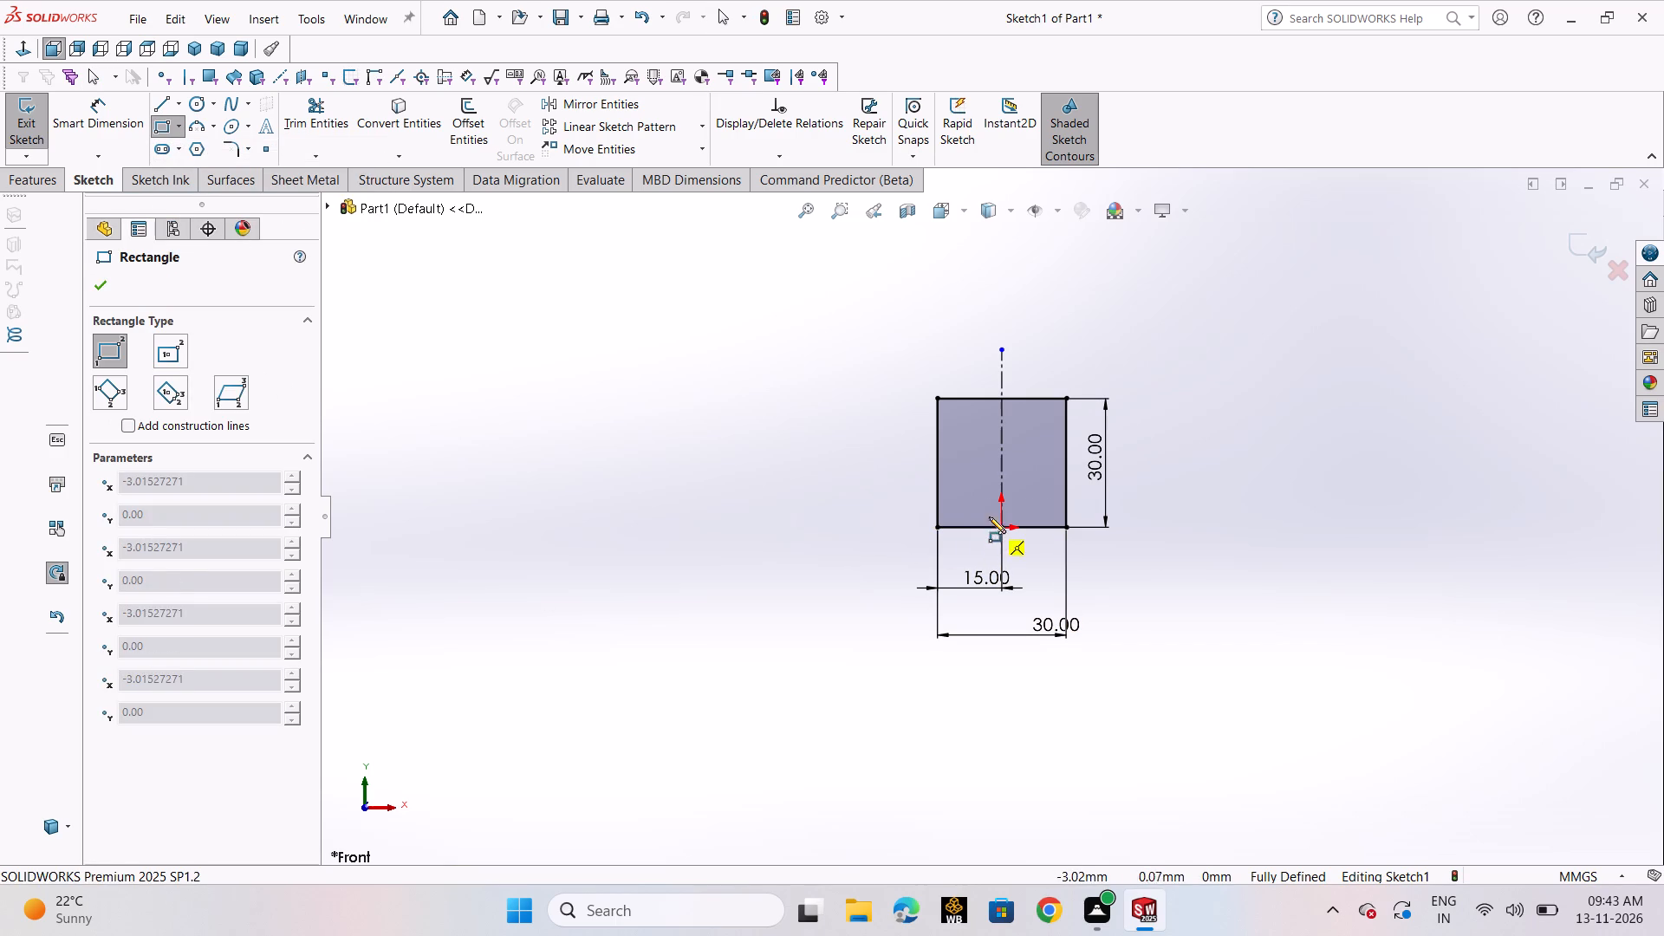
left_click(1019, 477)
right_click(1019, 477)
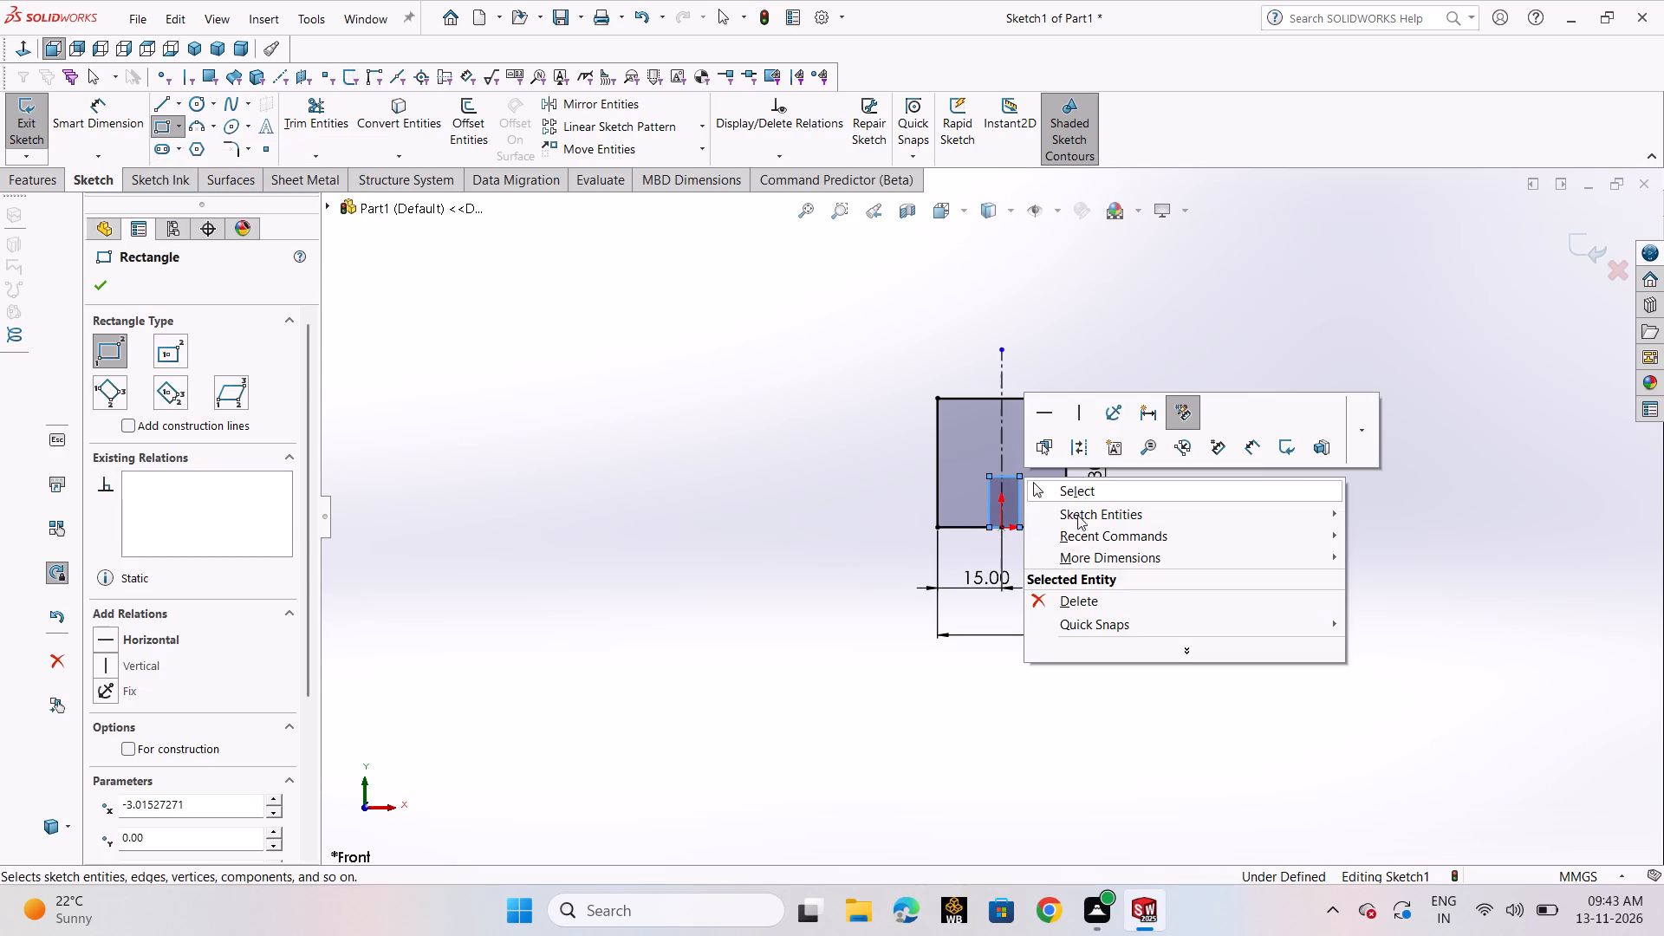
left_click(1079, 498)
Dimension the inner rectangle's top line 15 mm above the outer rectangle's bottom line.
left_click(93, 137)
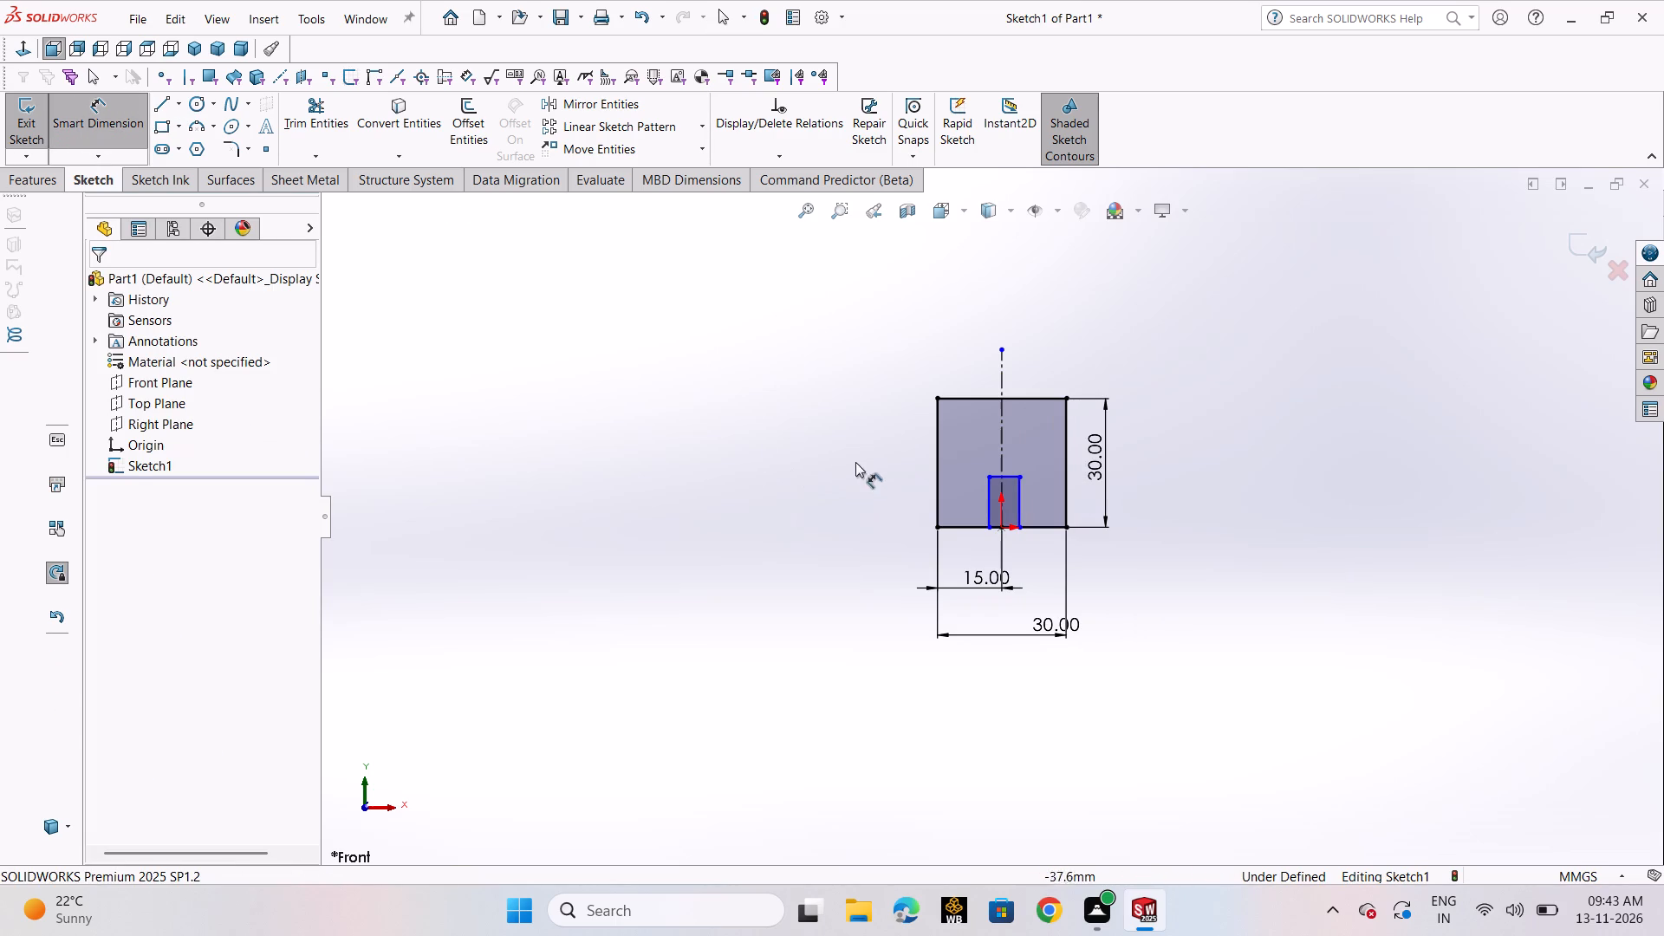
scroll(994, 477, "down", 4)
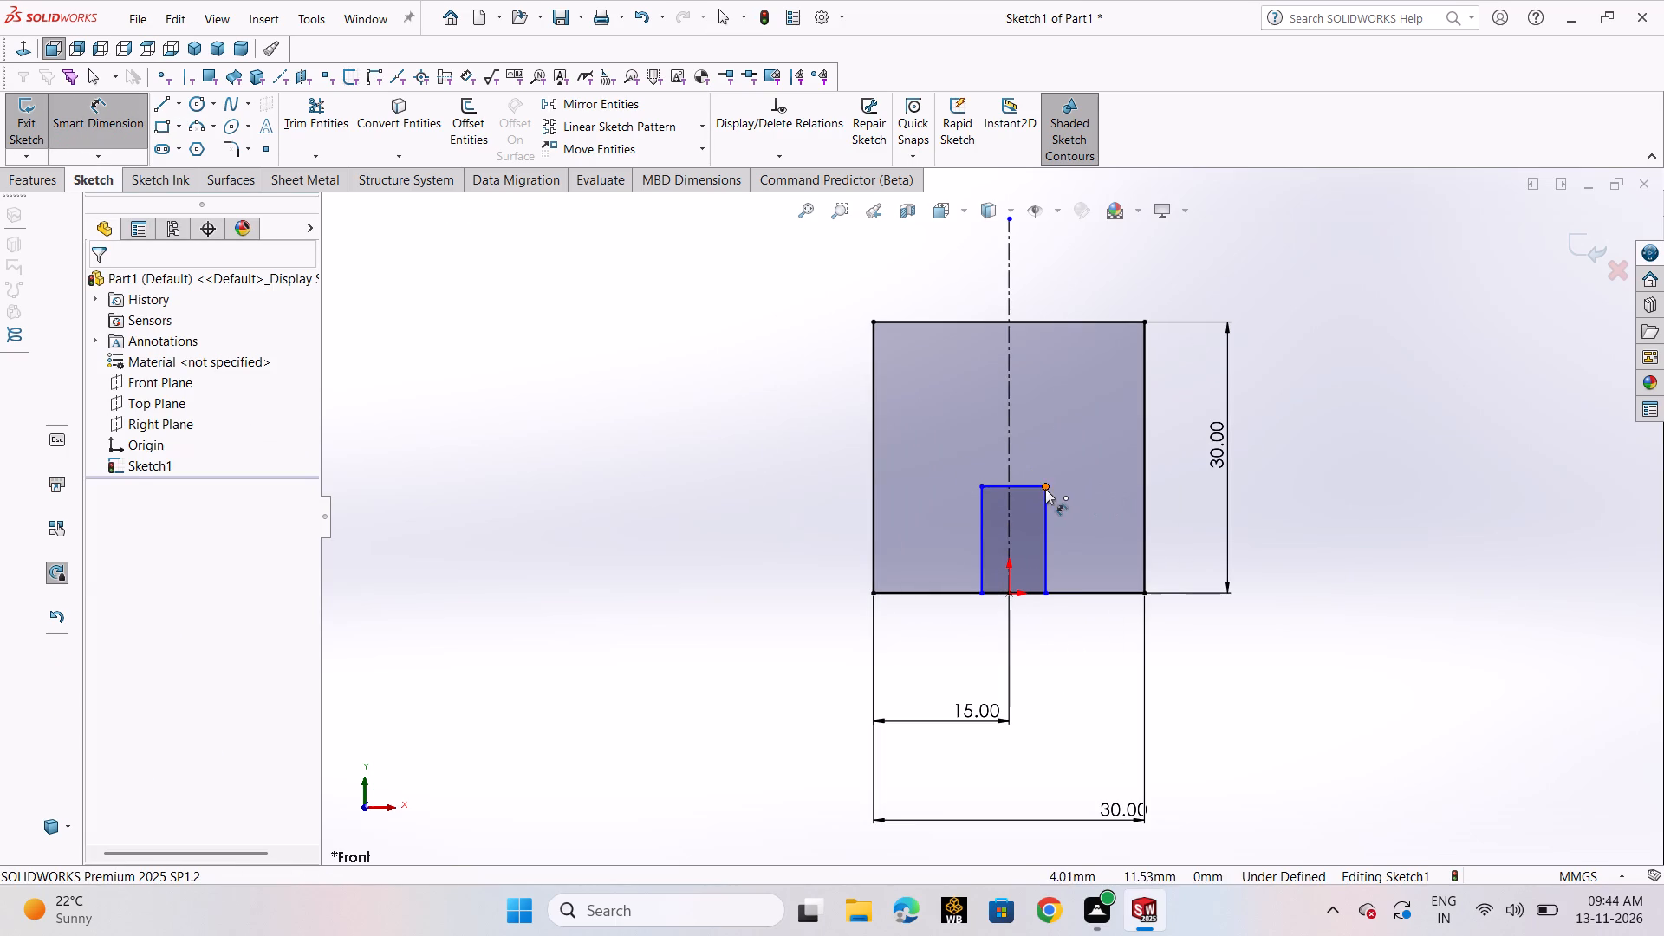
left_click(1030, 487)
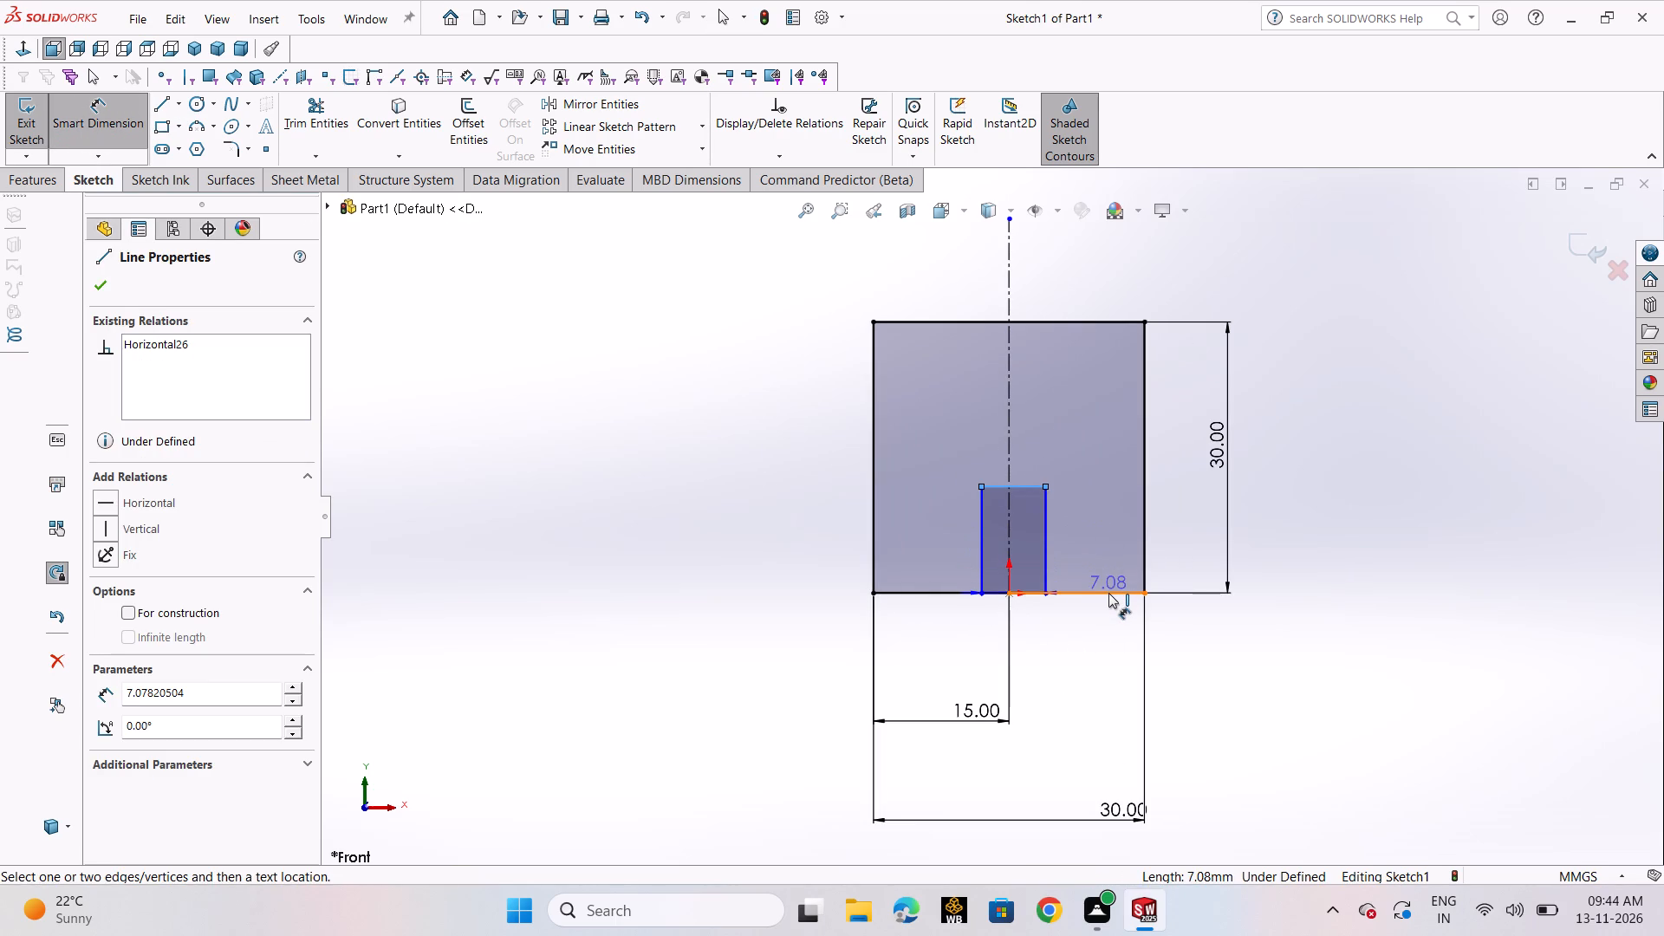
left_click(1108, 592)
left_click(1345, 462)
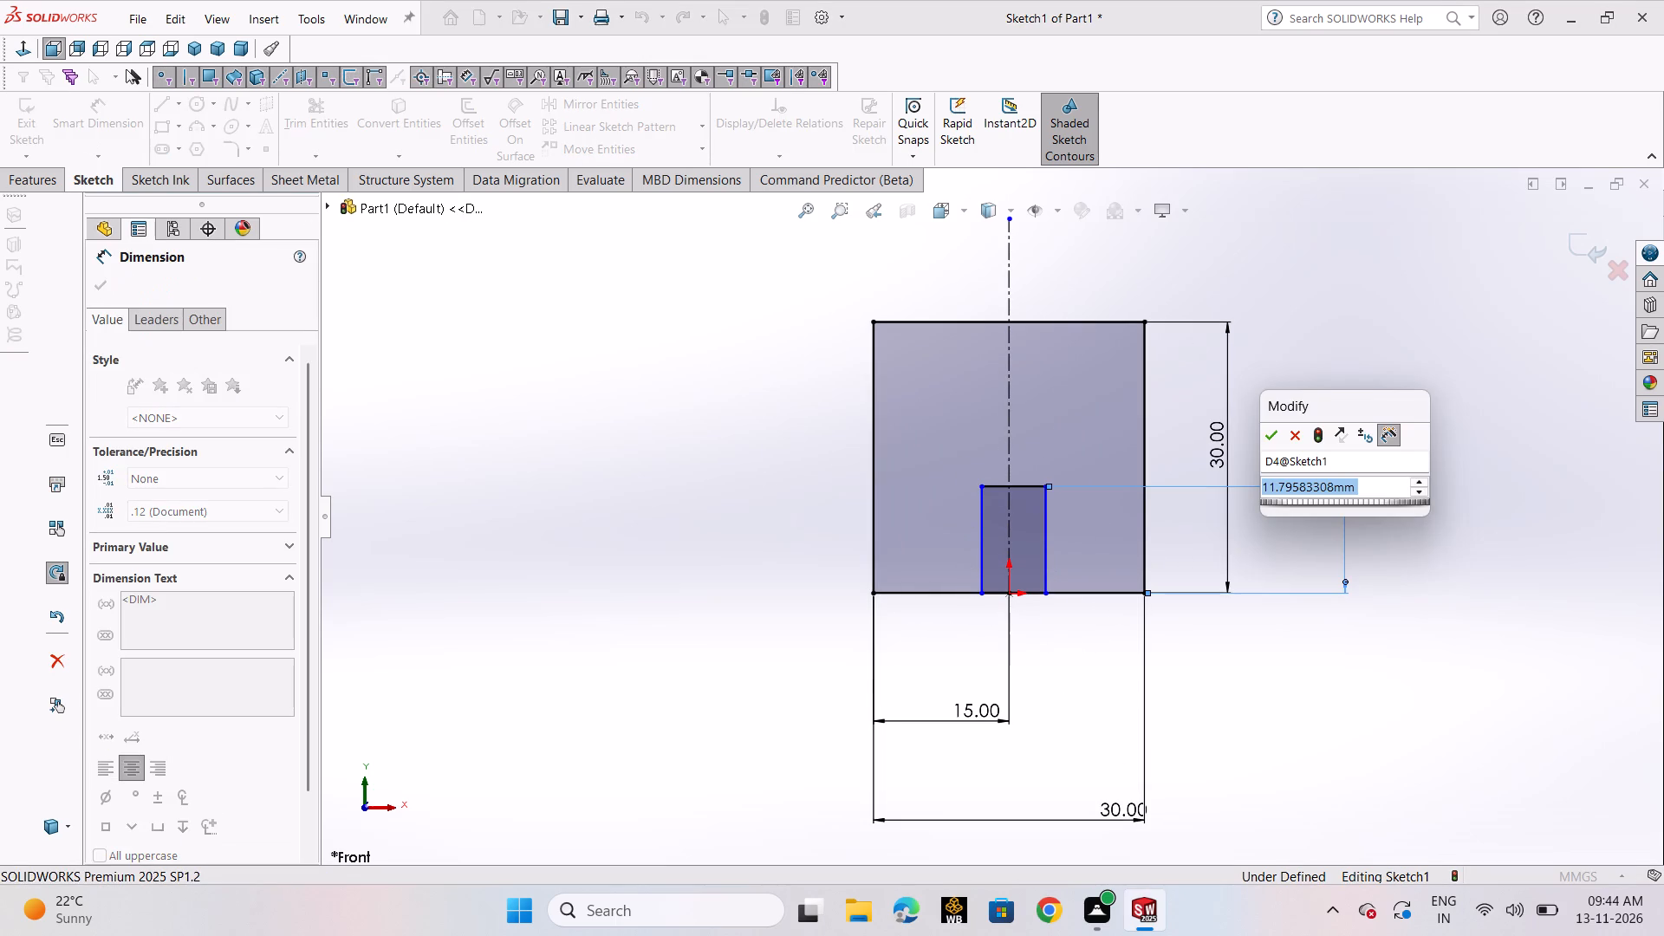
type("15")
key("Return")
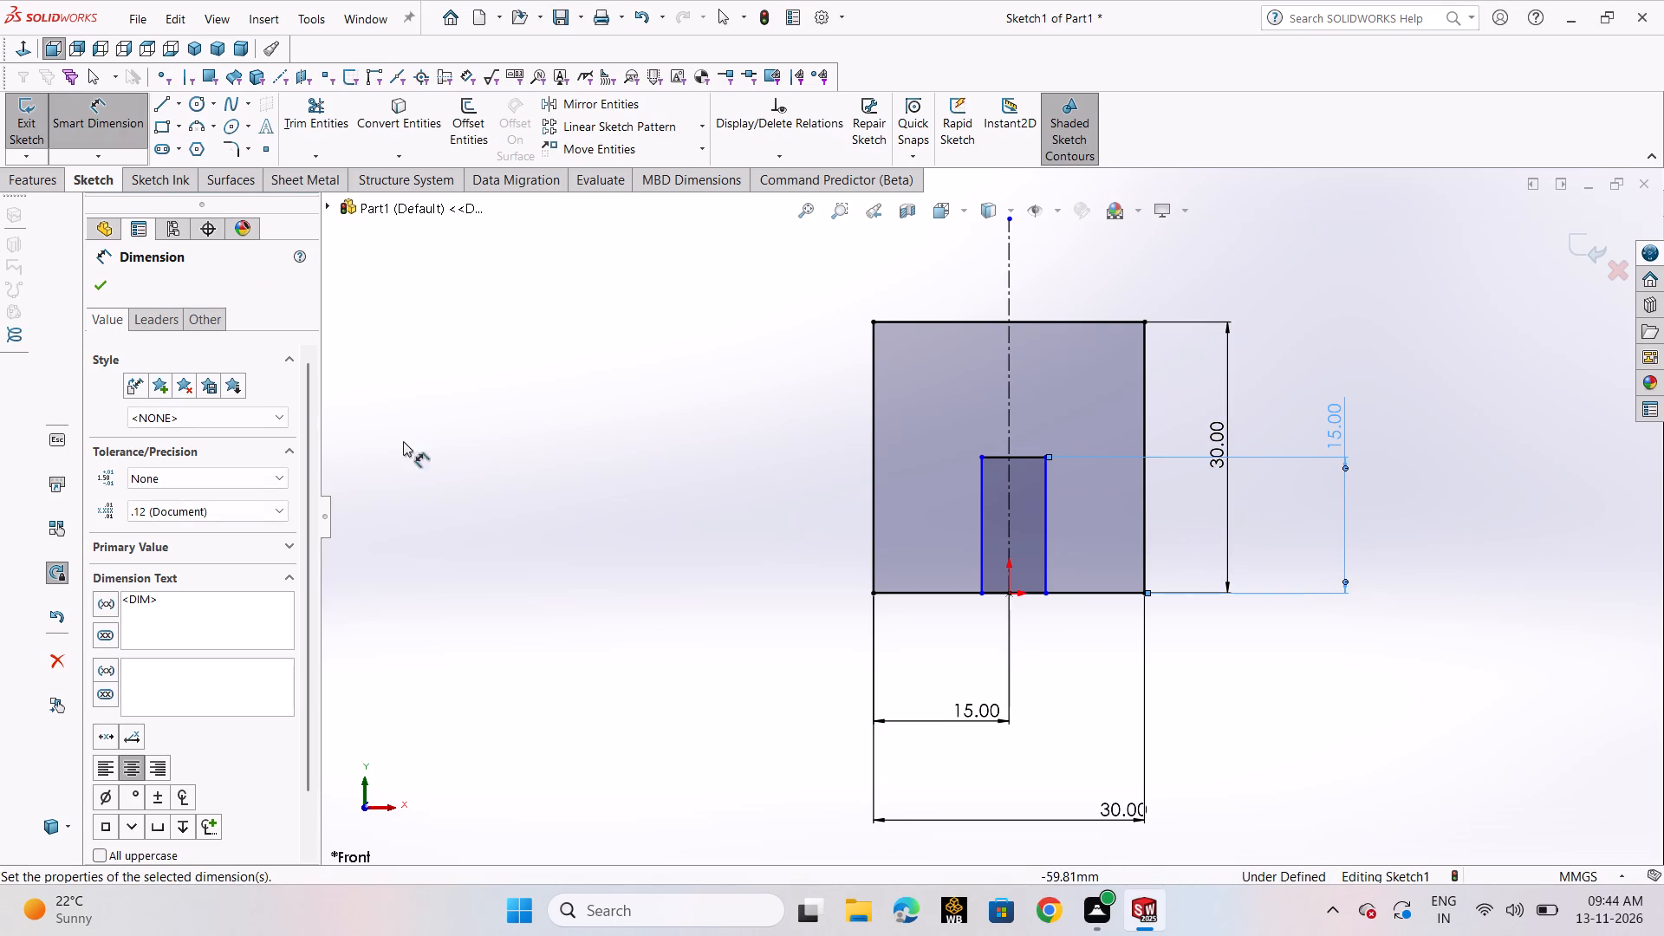
left_click(97, 289)
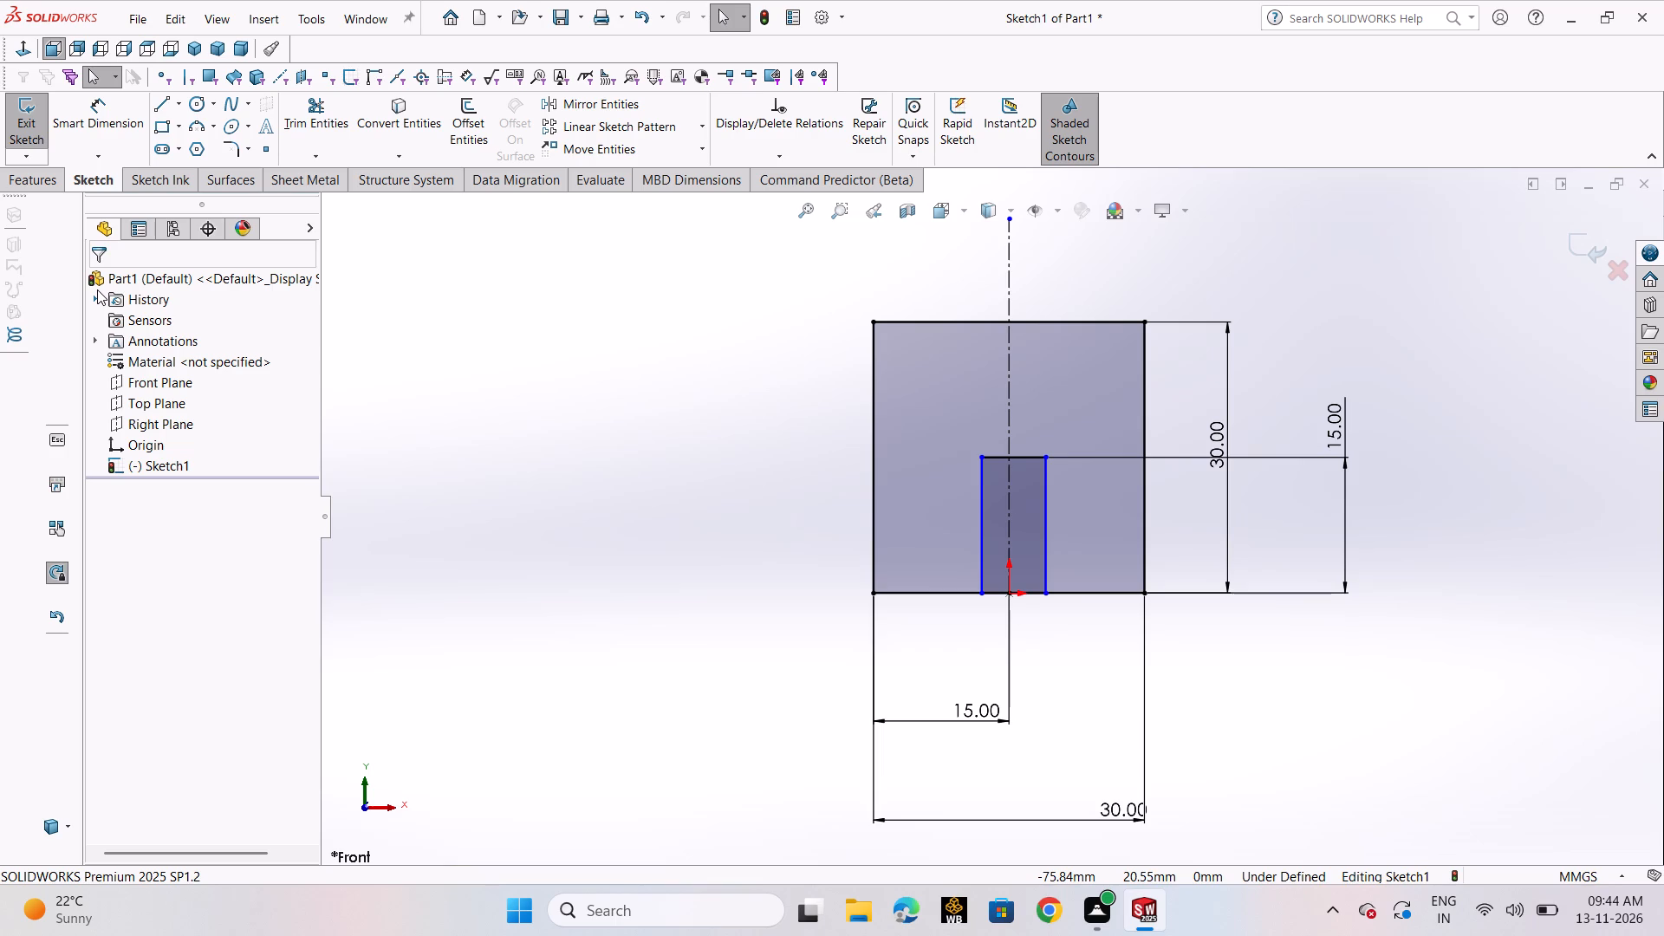
Delete the 15 mm dimension between the outer rectangle's left side and the origin.
left_click(977, 724)
key("Delete")
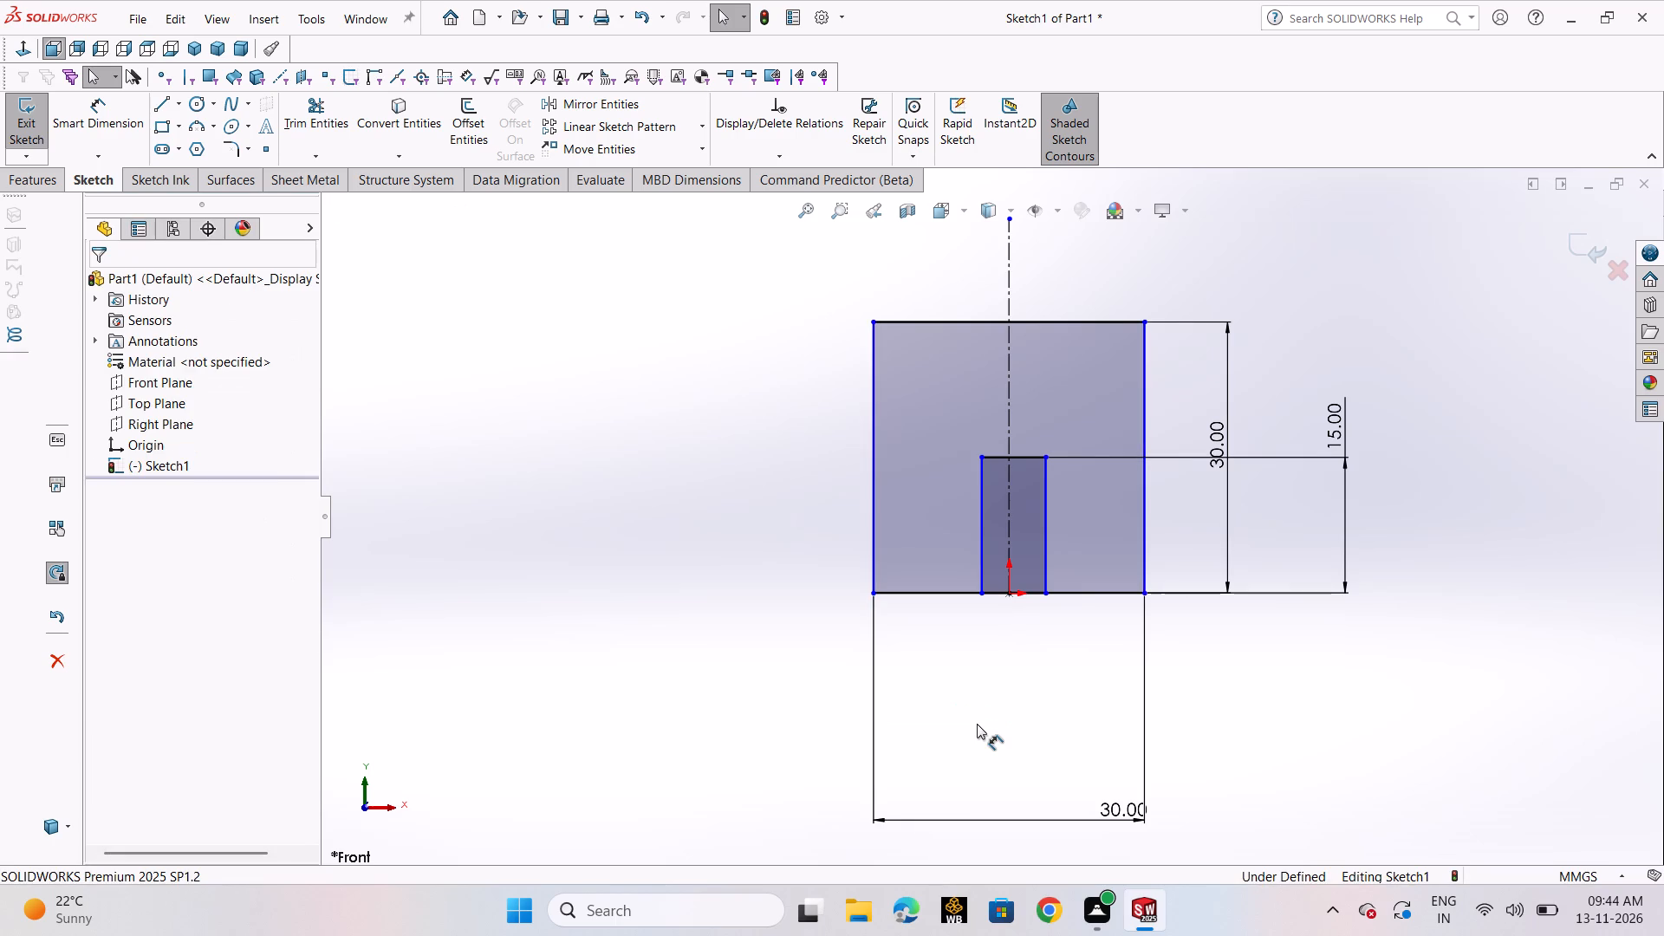
Center the outer rectangle's width dimension text below the profile and set the width to 25 mm.
left_click_drag(1115, 810, 1023, 804)
double_click(1023, 804)
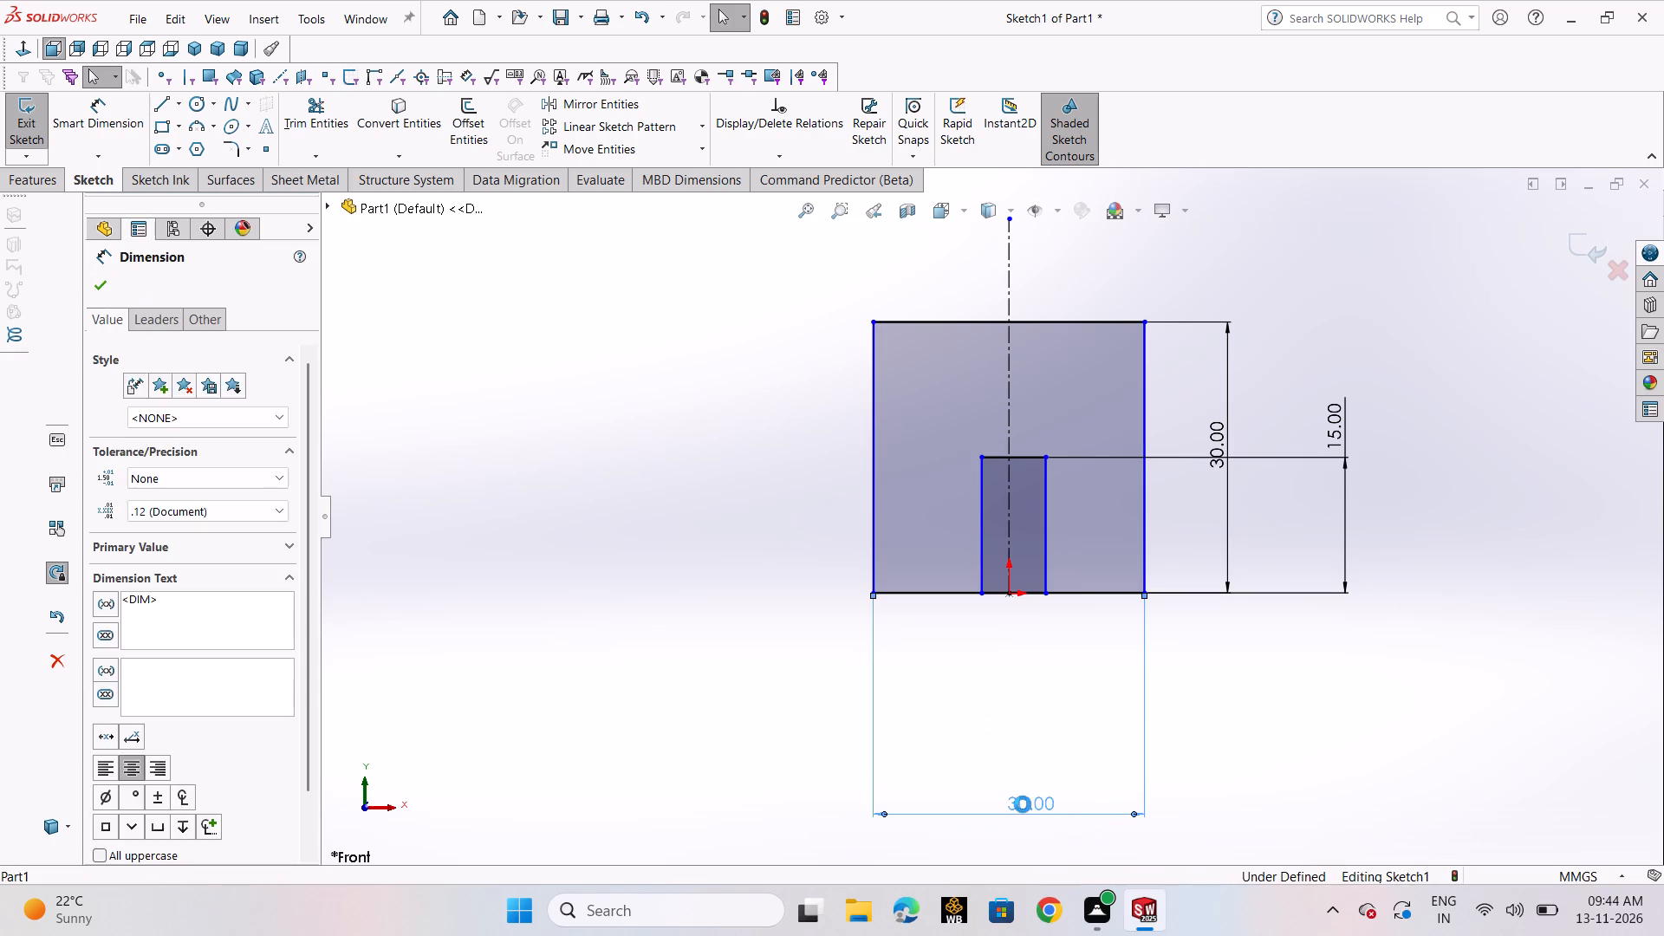
type("25")
key("Return")
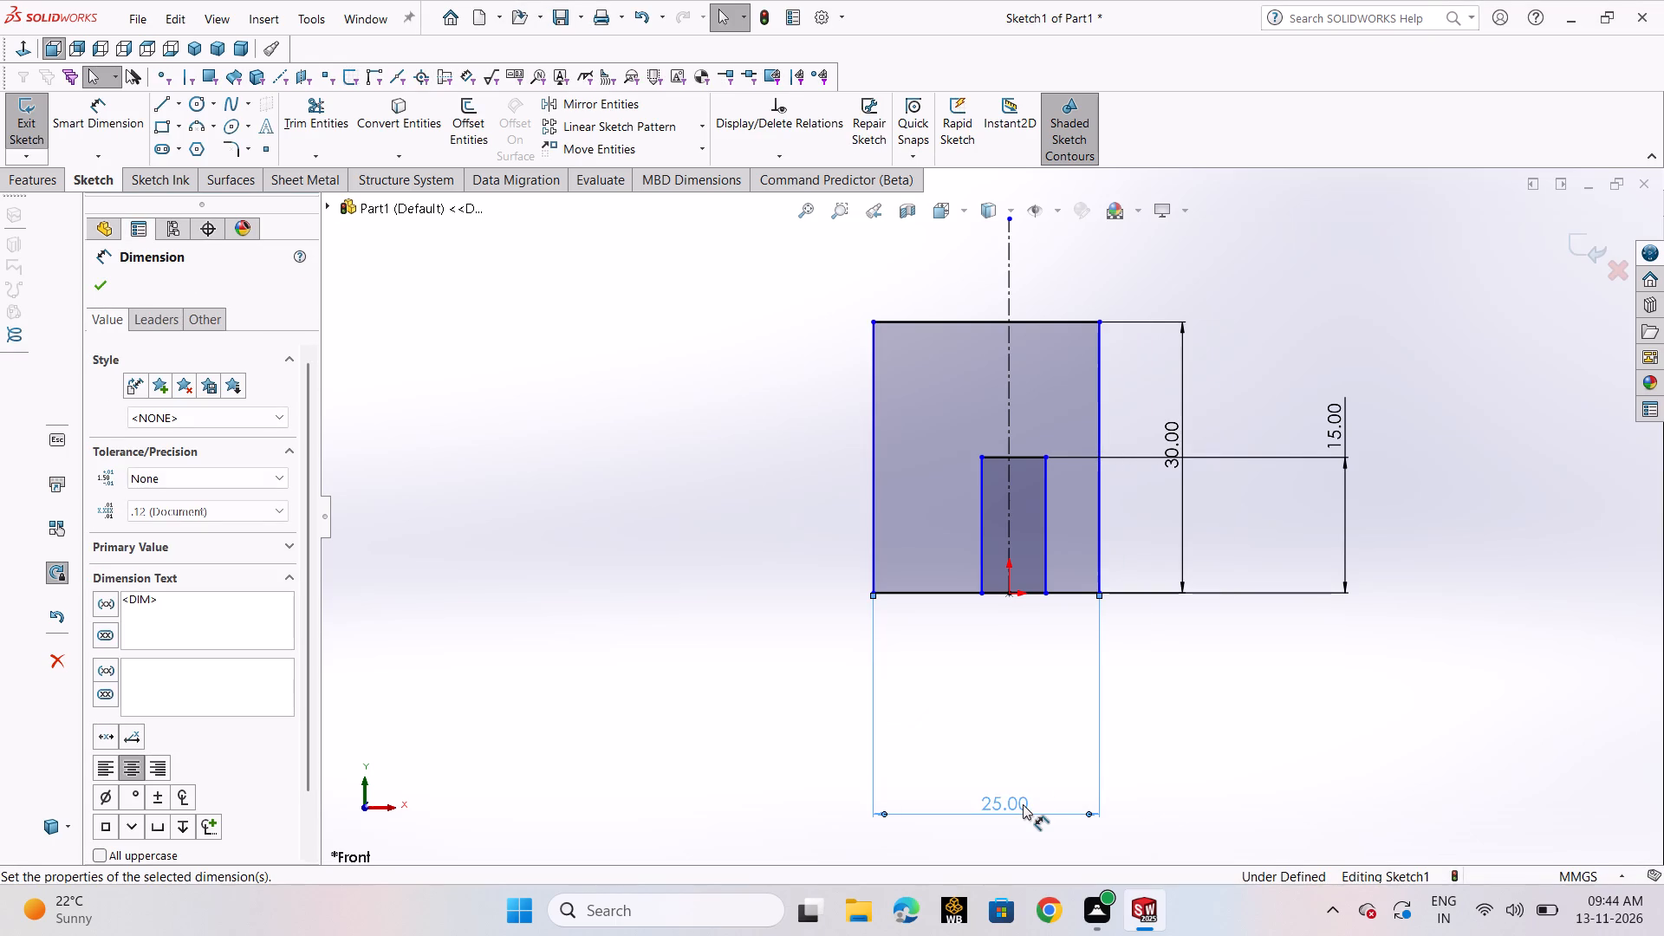
left_click(94, 289)
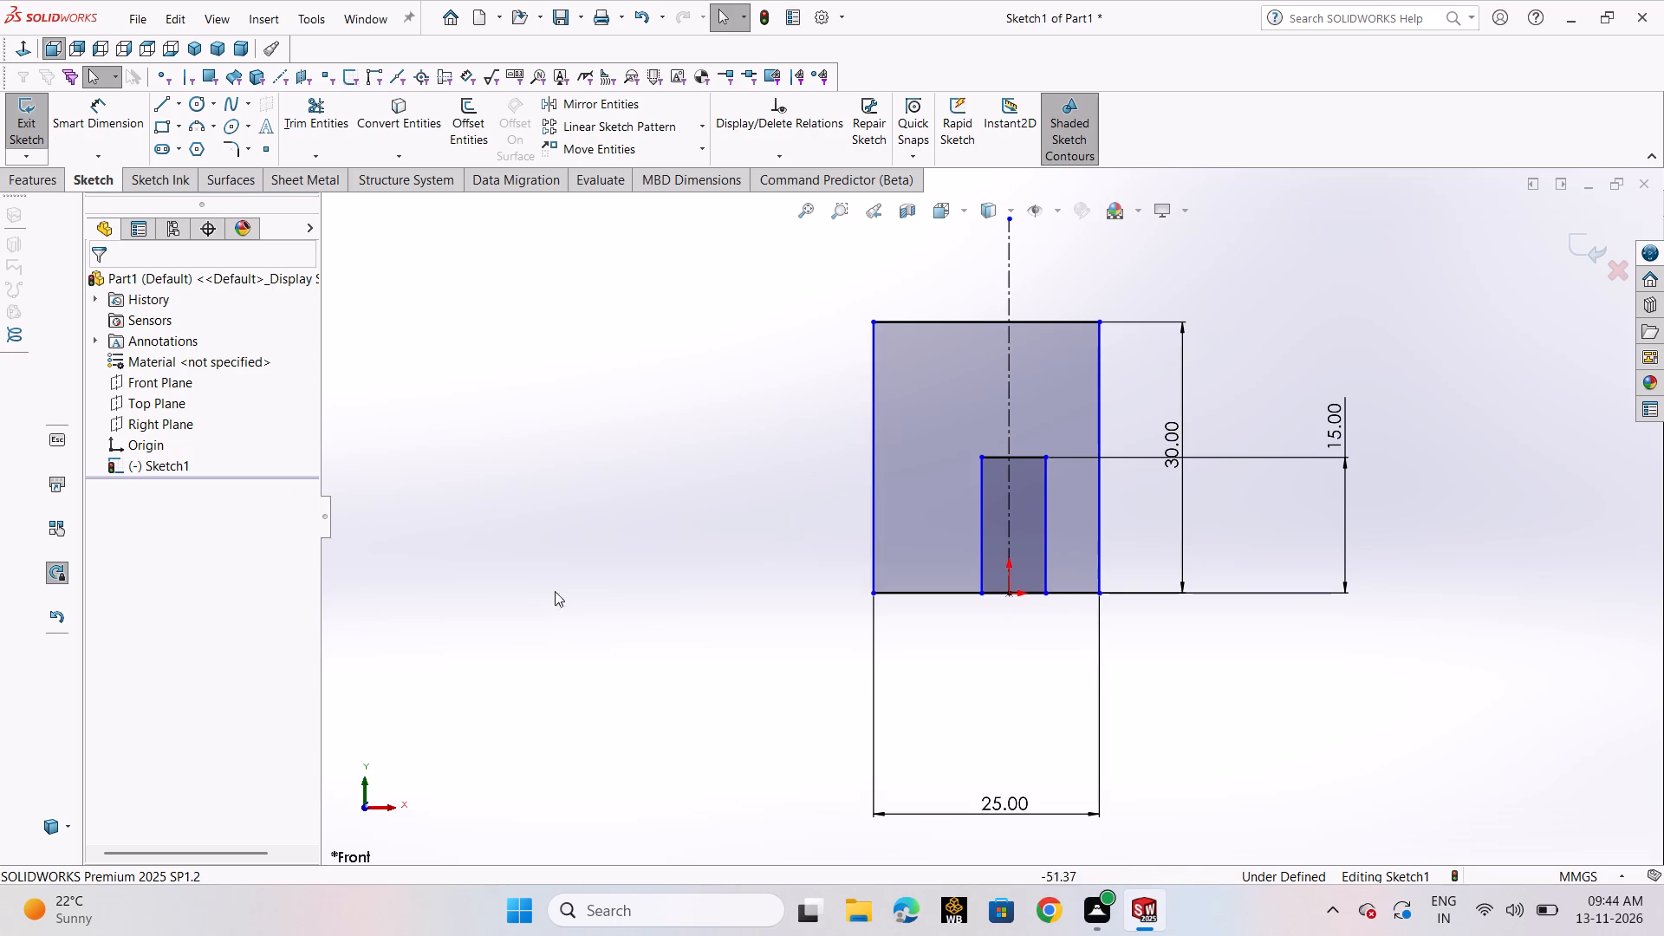
Dimension the outer rectangle's left side from the vertical centerline as 25/2, giving 12.5 mm.
right_click_drag(570, 607, 614, 527)
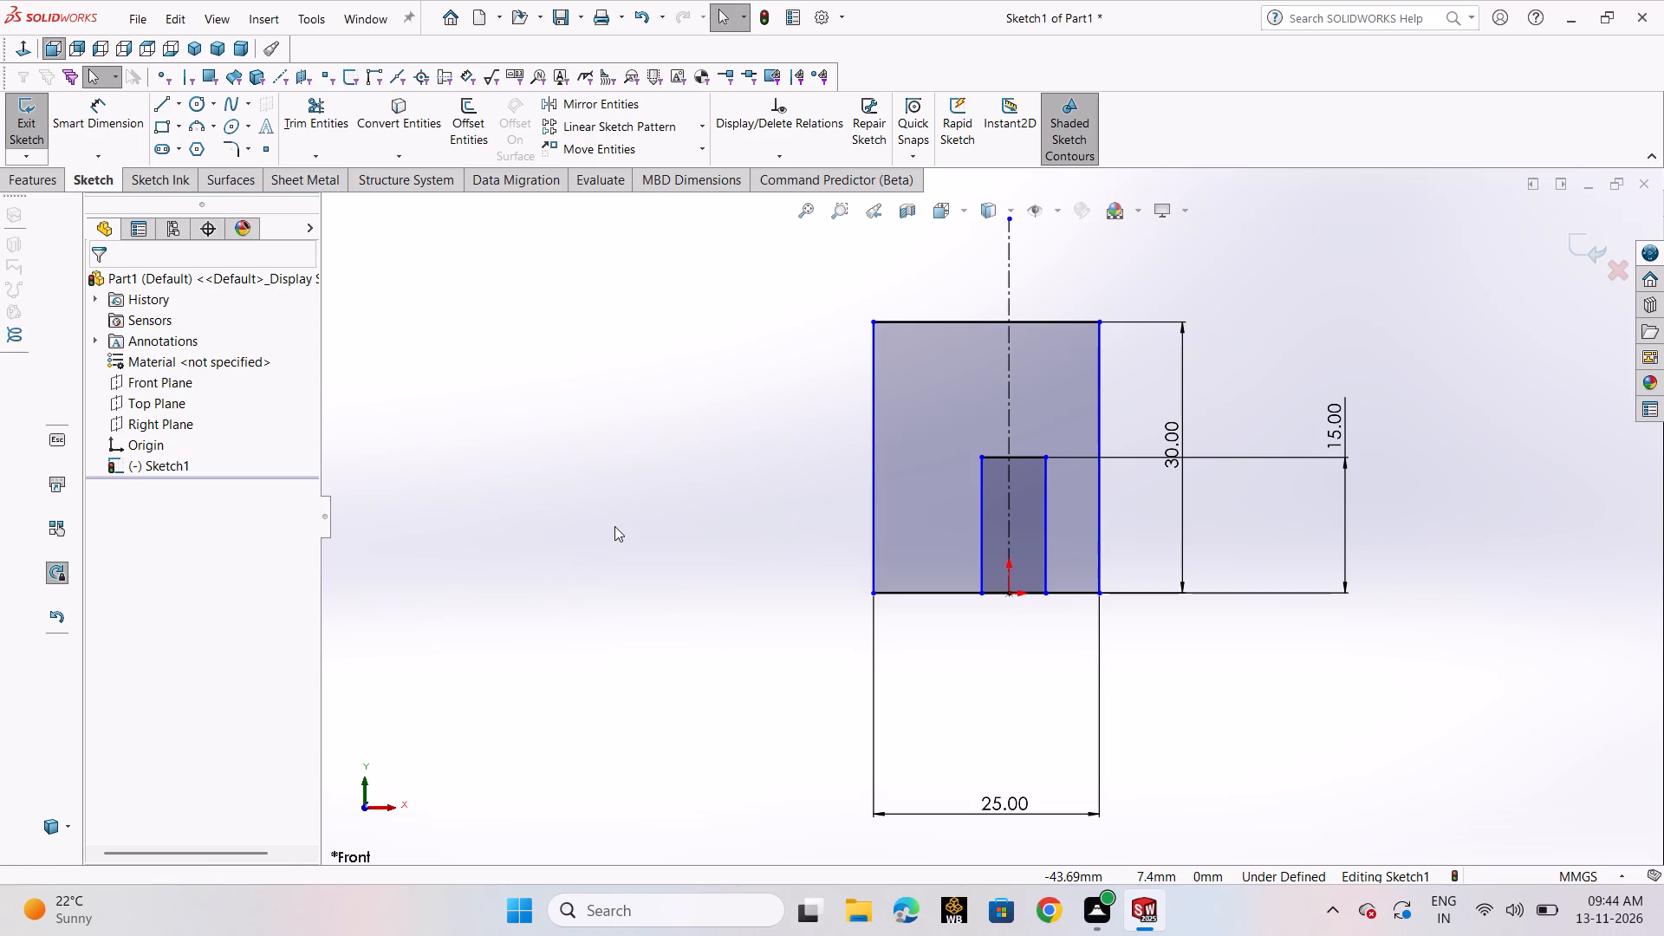
right_click_drag(549, 595, 588, 500)
right_click_drag(613, 578, 627, 439)
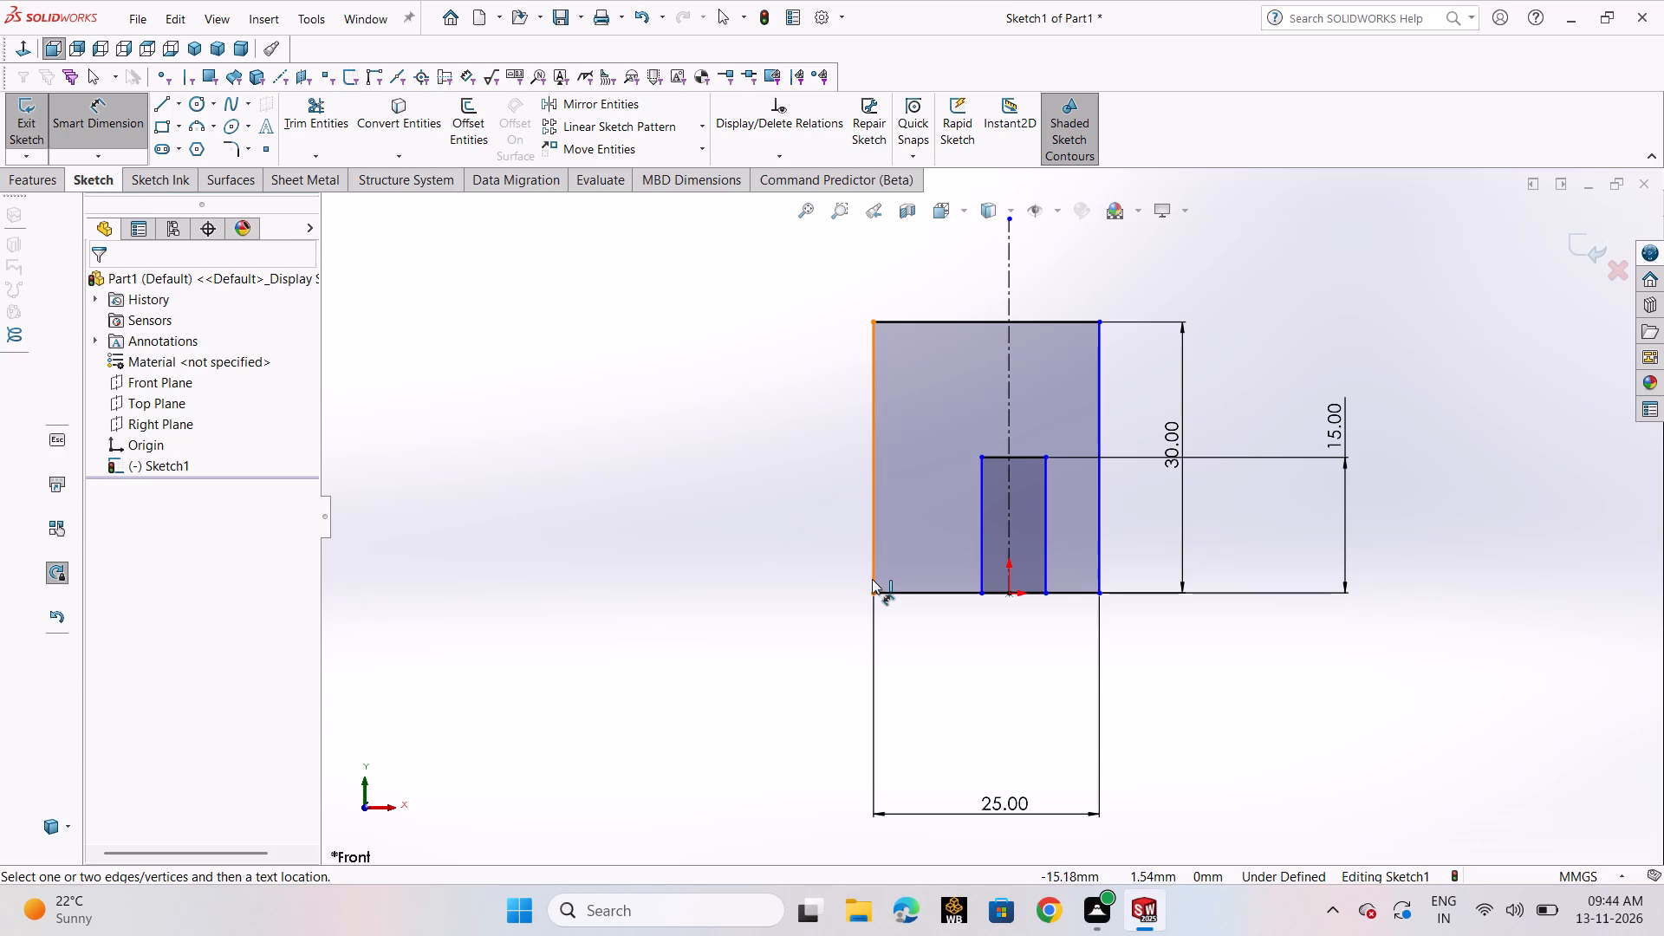
left_click(872, 579)
left_click(1010, 528)
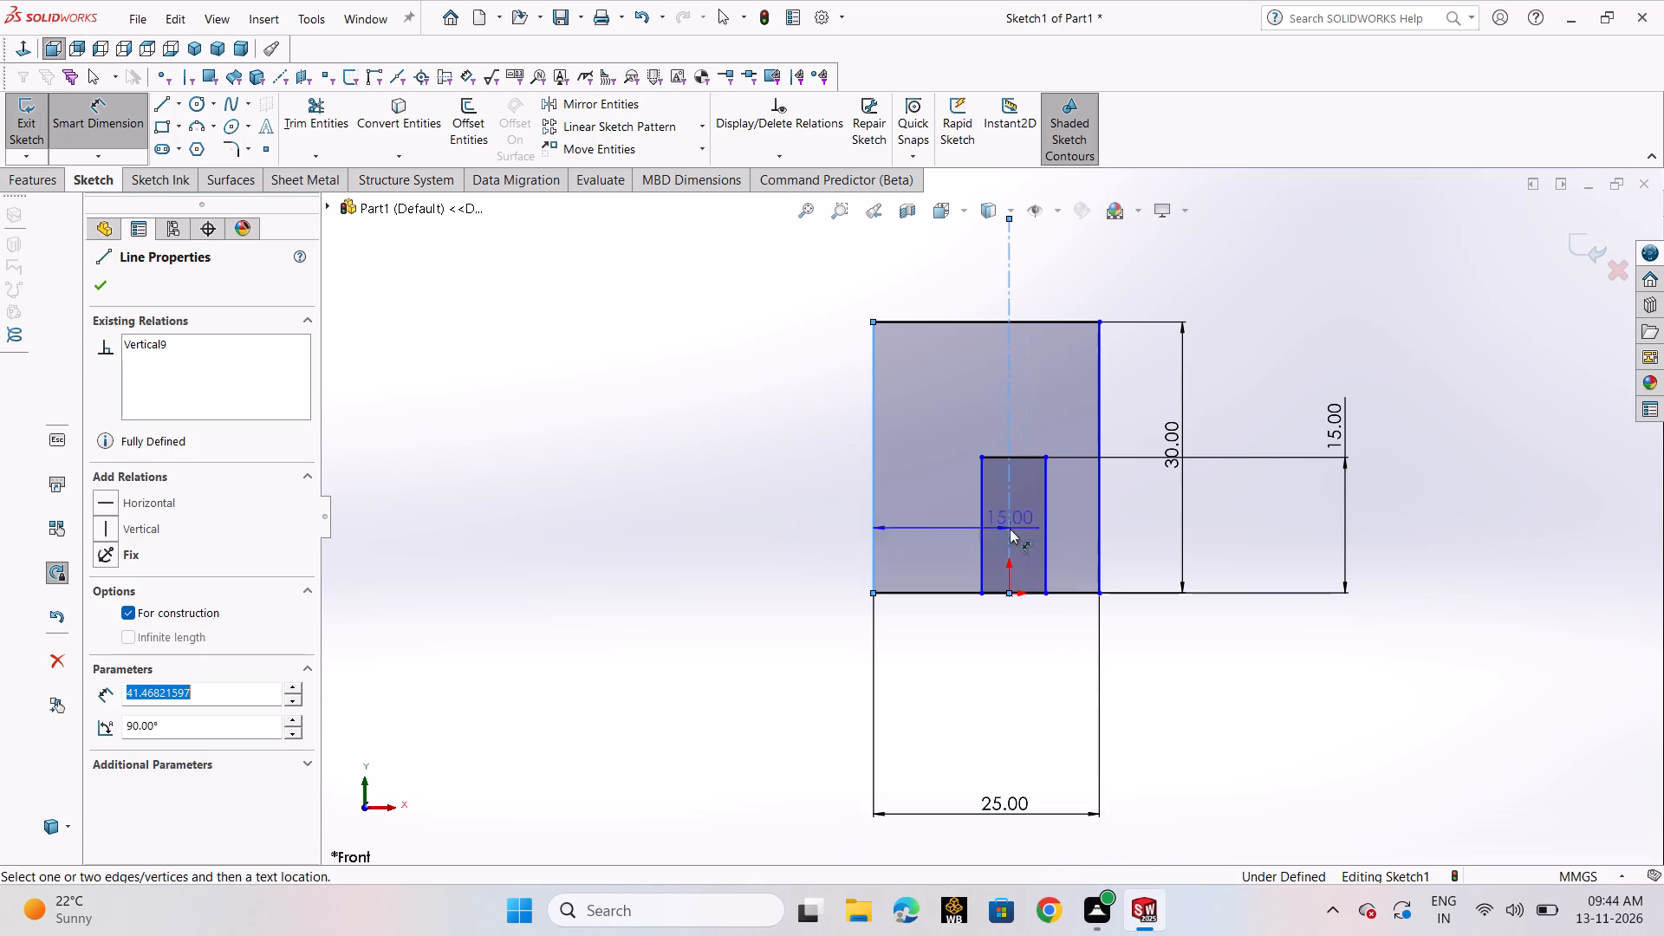
left_click(961, 670)
type("25/")
key("Return")
key("2")
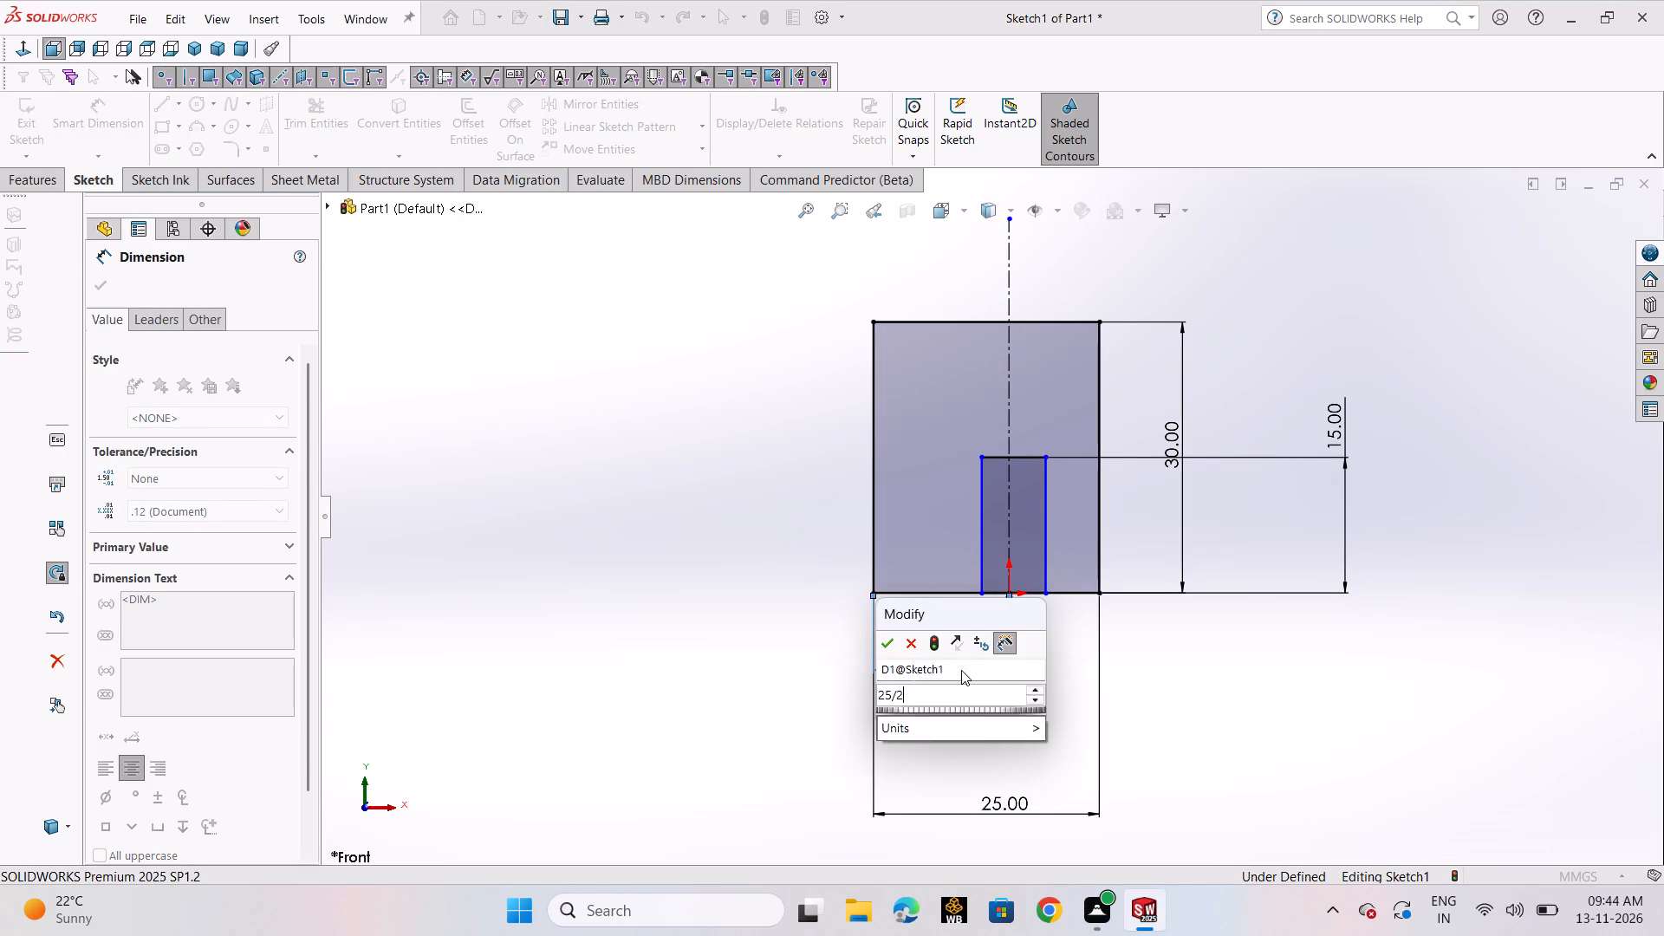
key("Return")
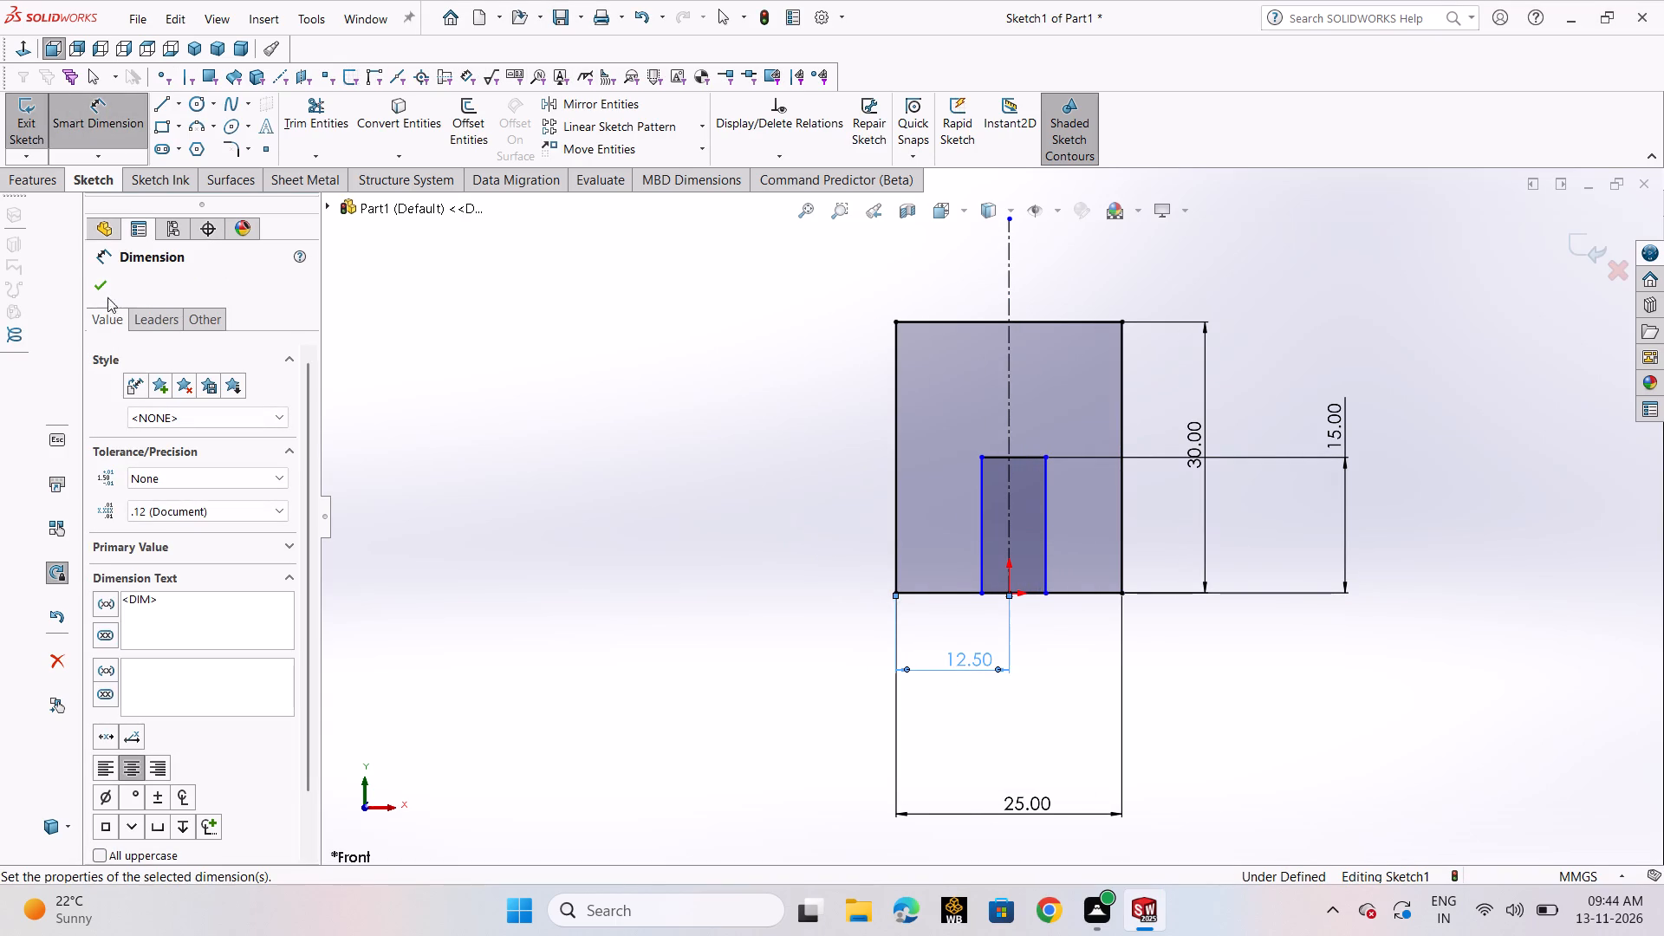
left_click(107, 293)
left_click(556, 417)
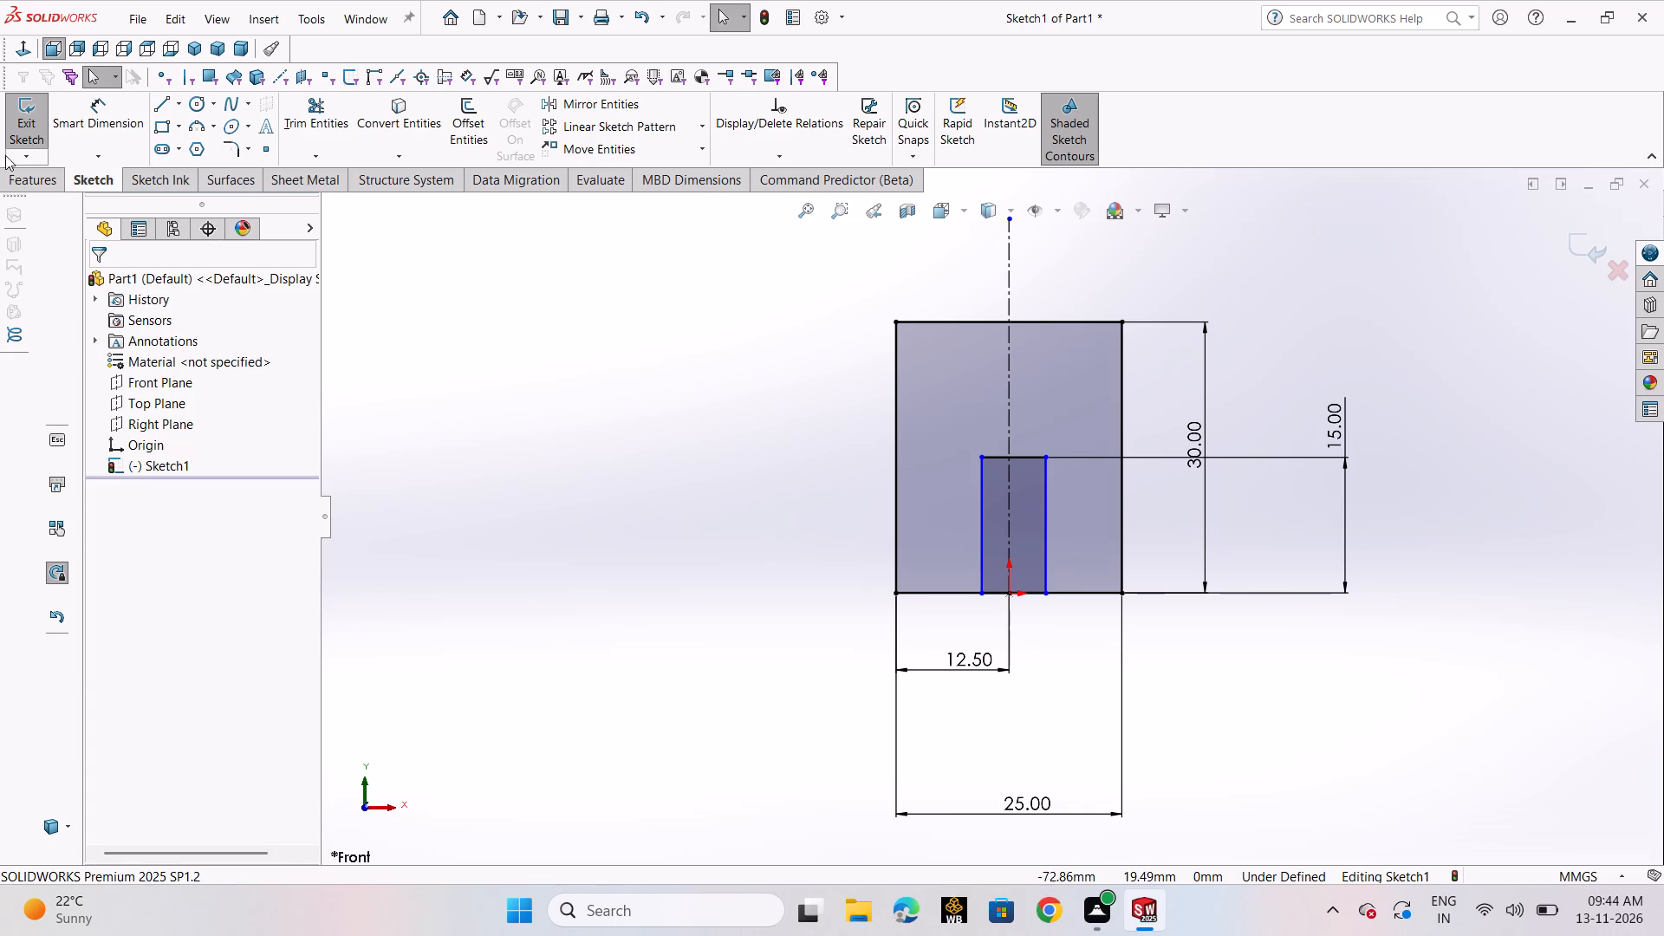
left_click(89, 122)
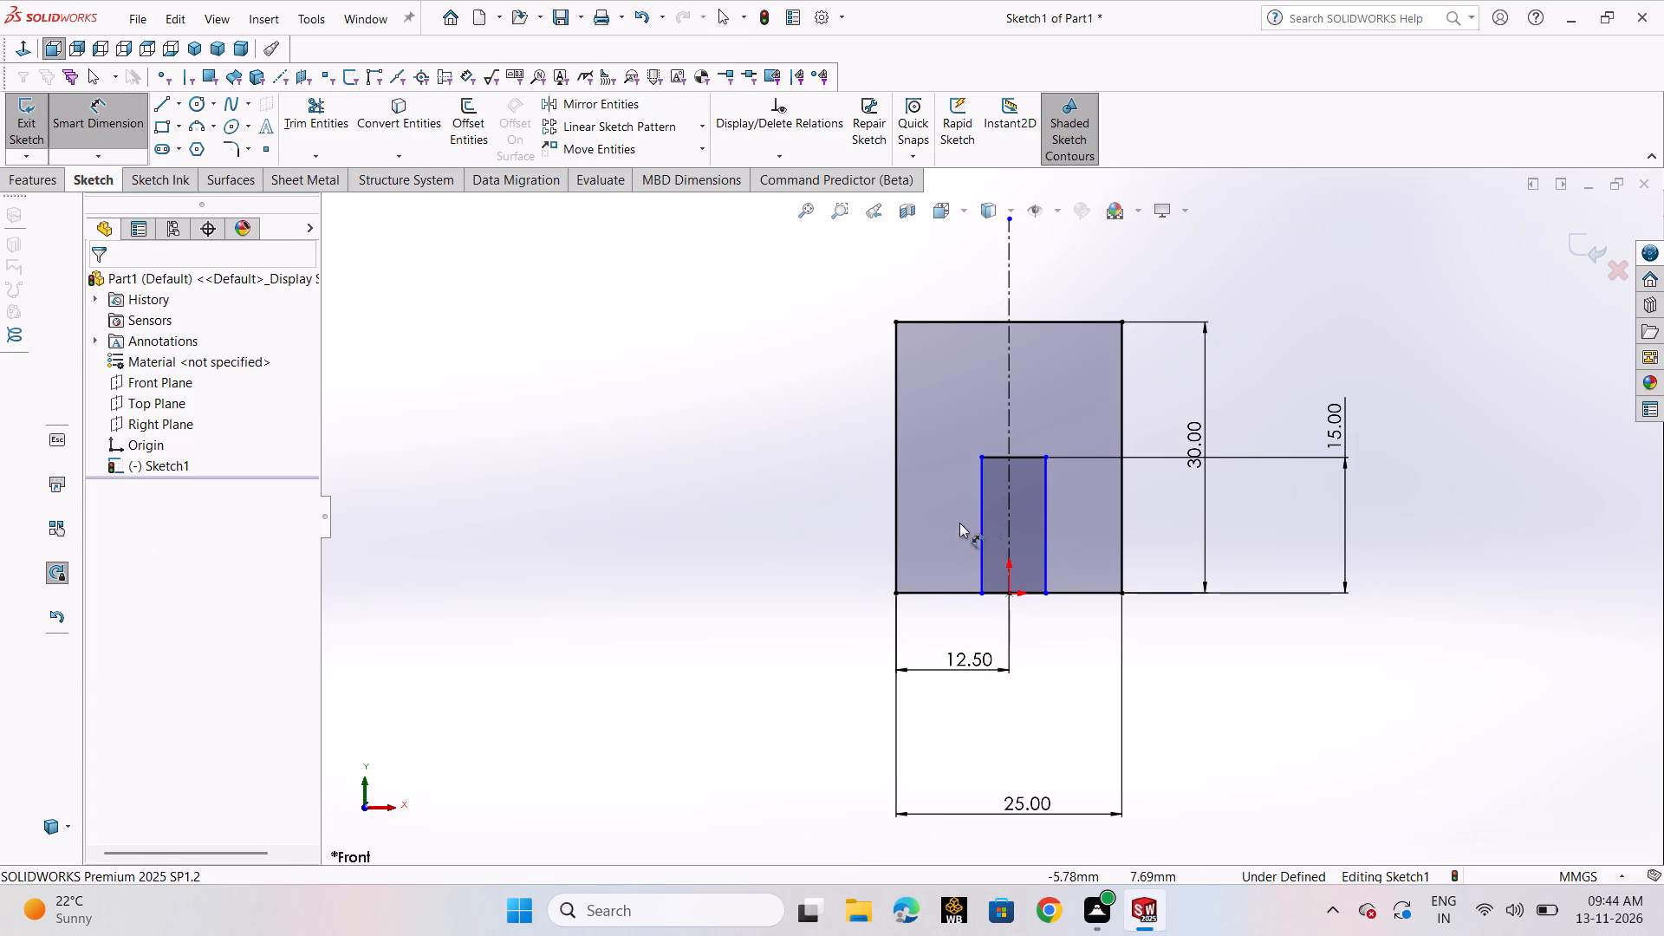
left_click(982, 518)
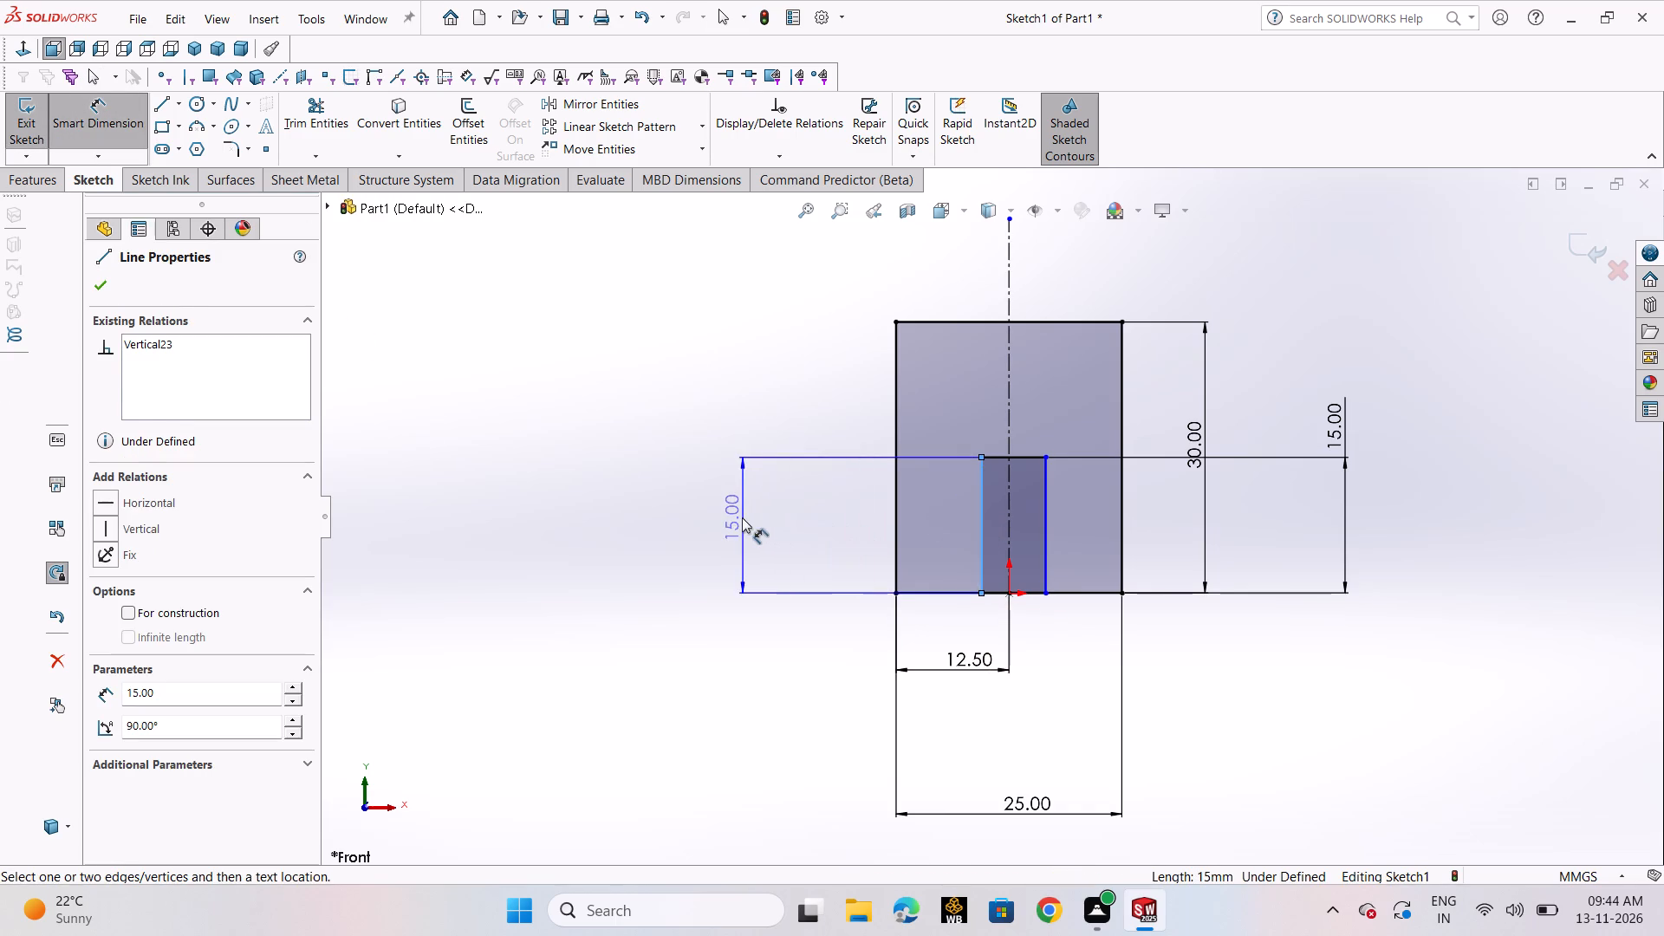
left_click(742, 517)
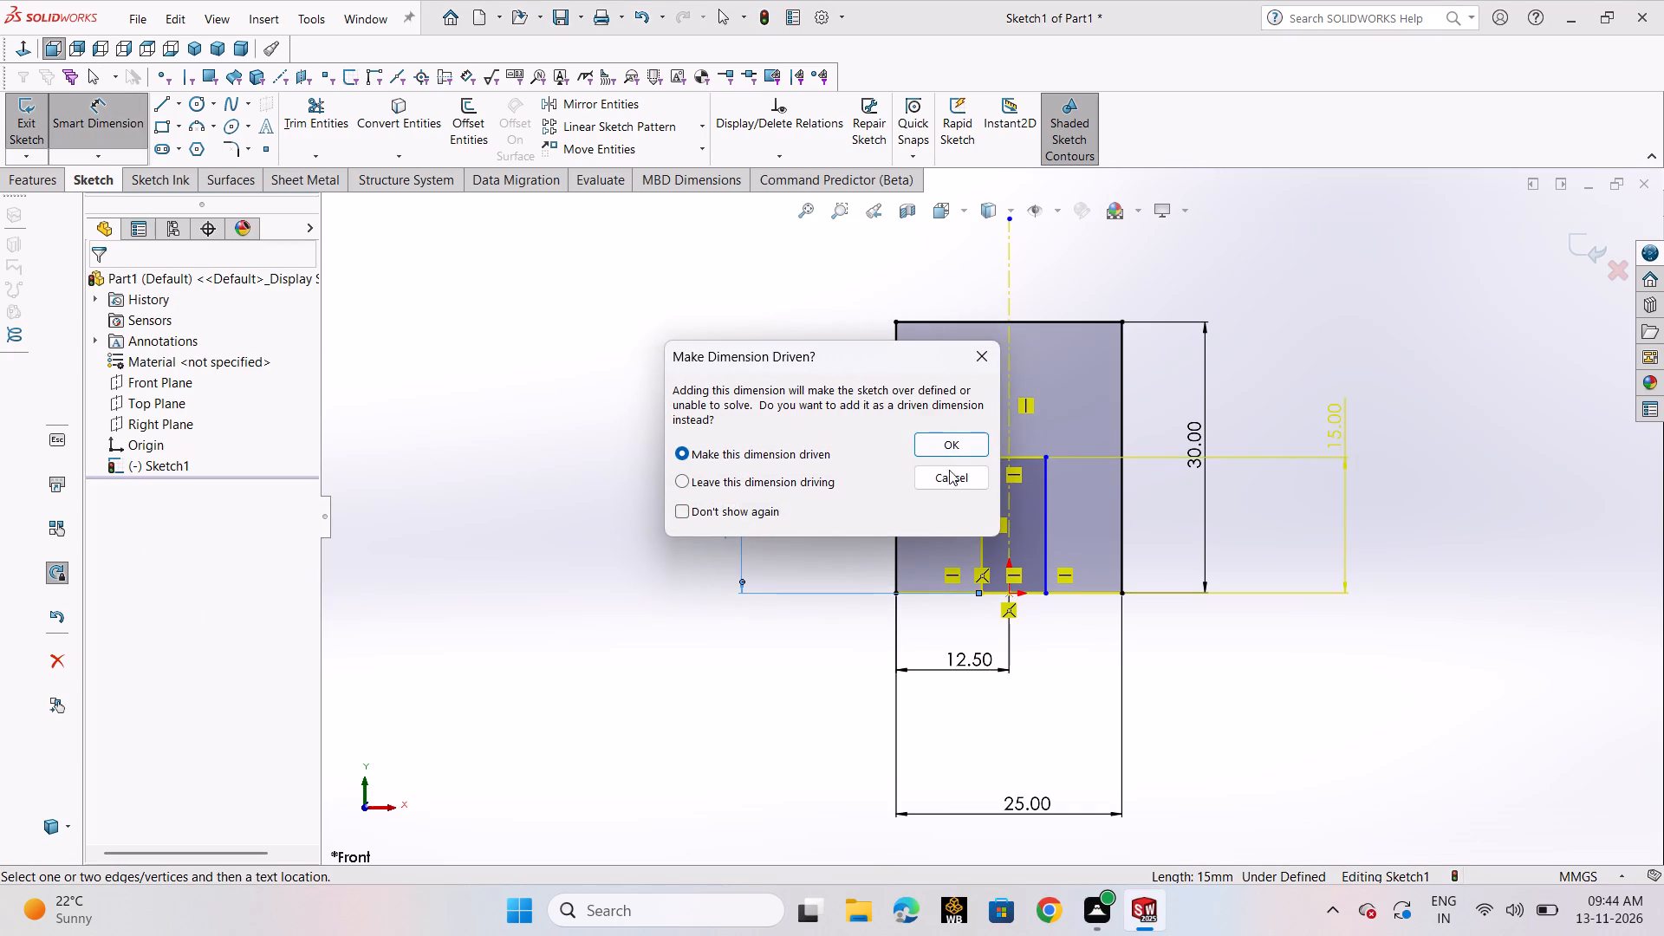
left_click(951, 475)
Set the inner rectangle's height dimension to 18/2, giving 9 mm.
double_click(1332, 433)
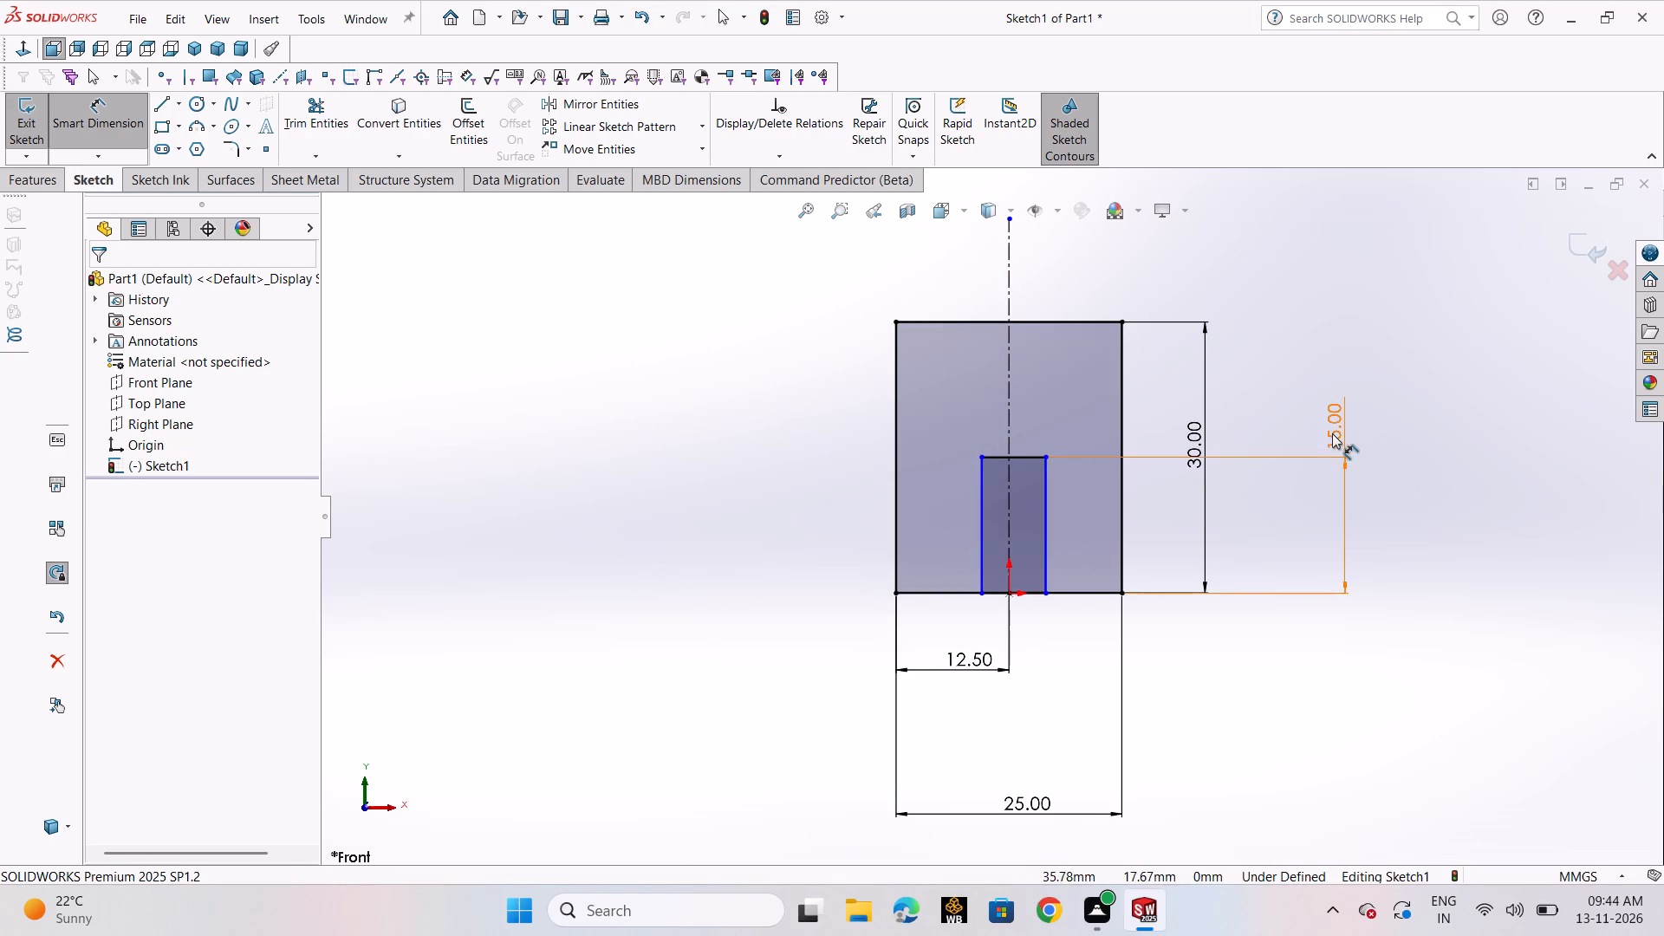
type("18/2")
key("Return")
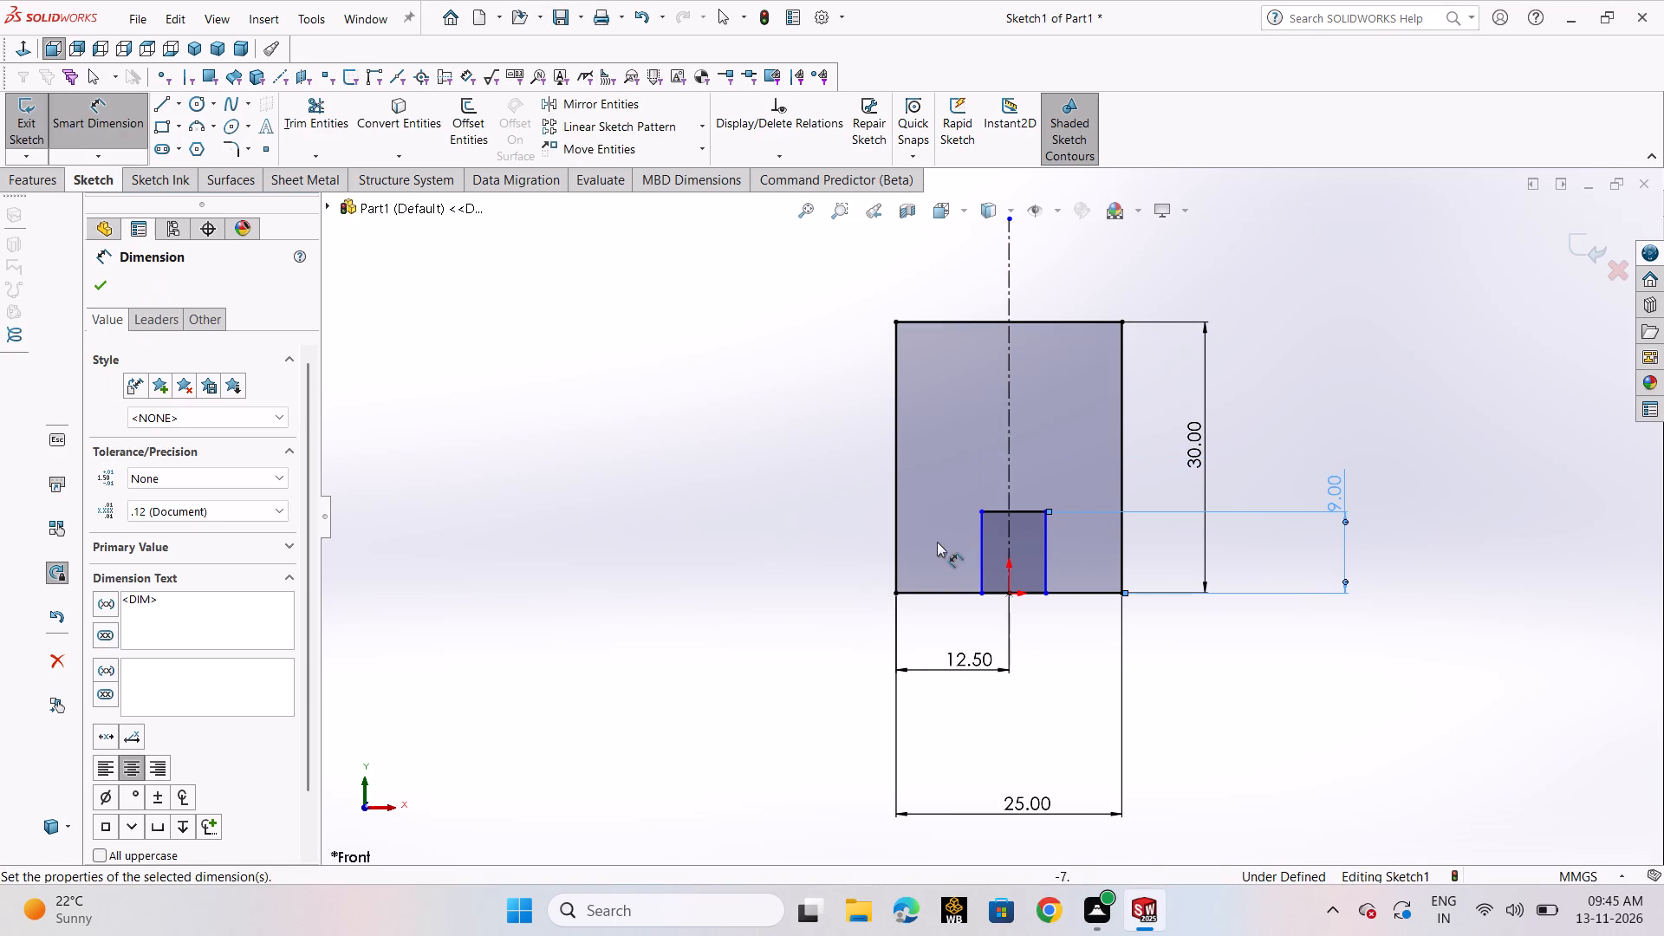
left_click(102, 287)
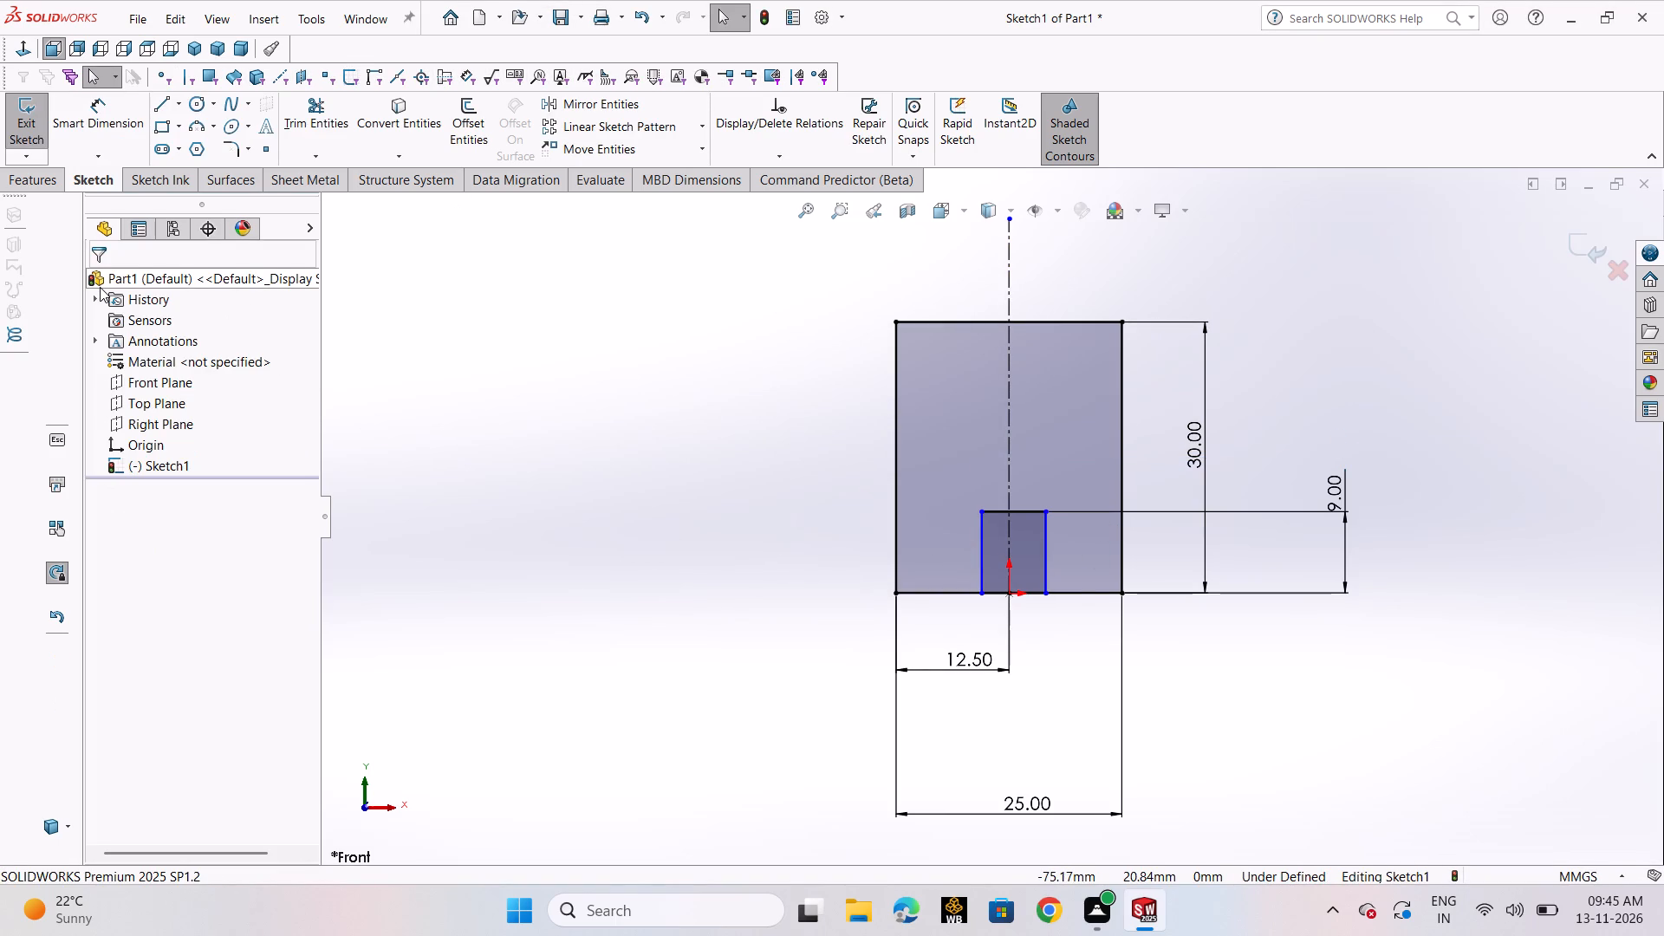
Dimension the inner rectangle's lower-right corner 4 mm horizontally from the origin, placing the dimension below the profile.
left_click(125, 127)
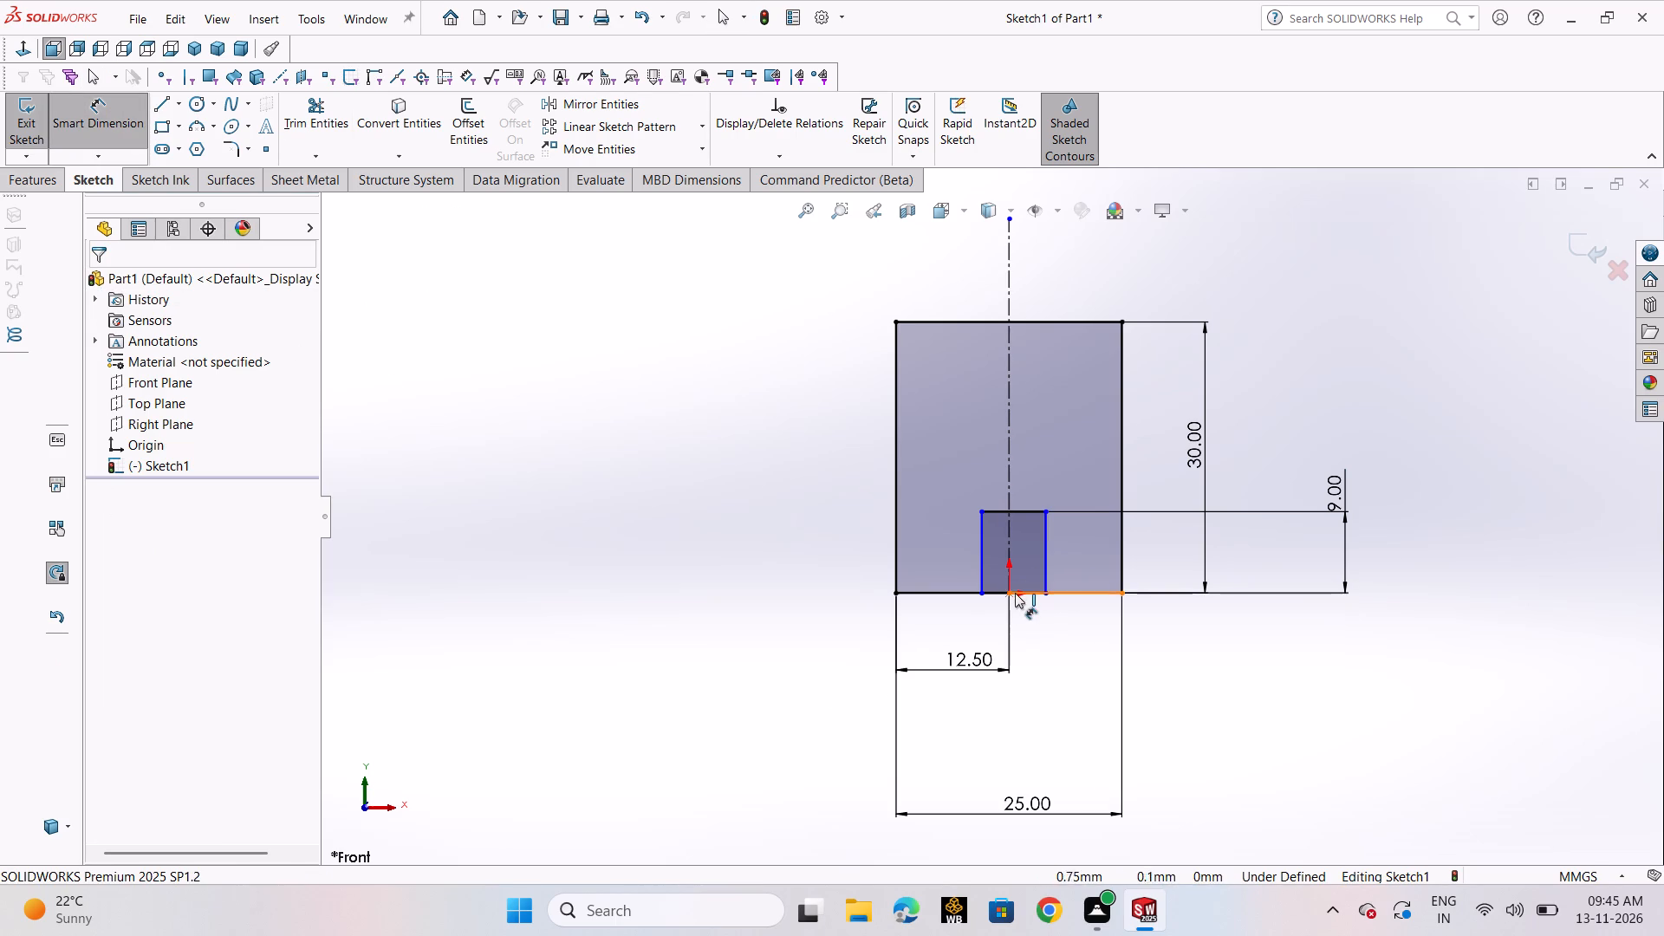
left_click(1008, 595)
left_click(1050, 595)
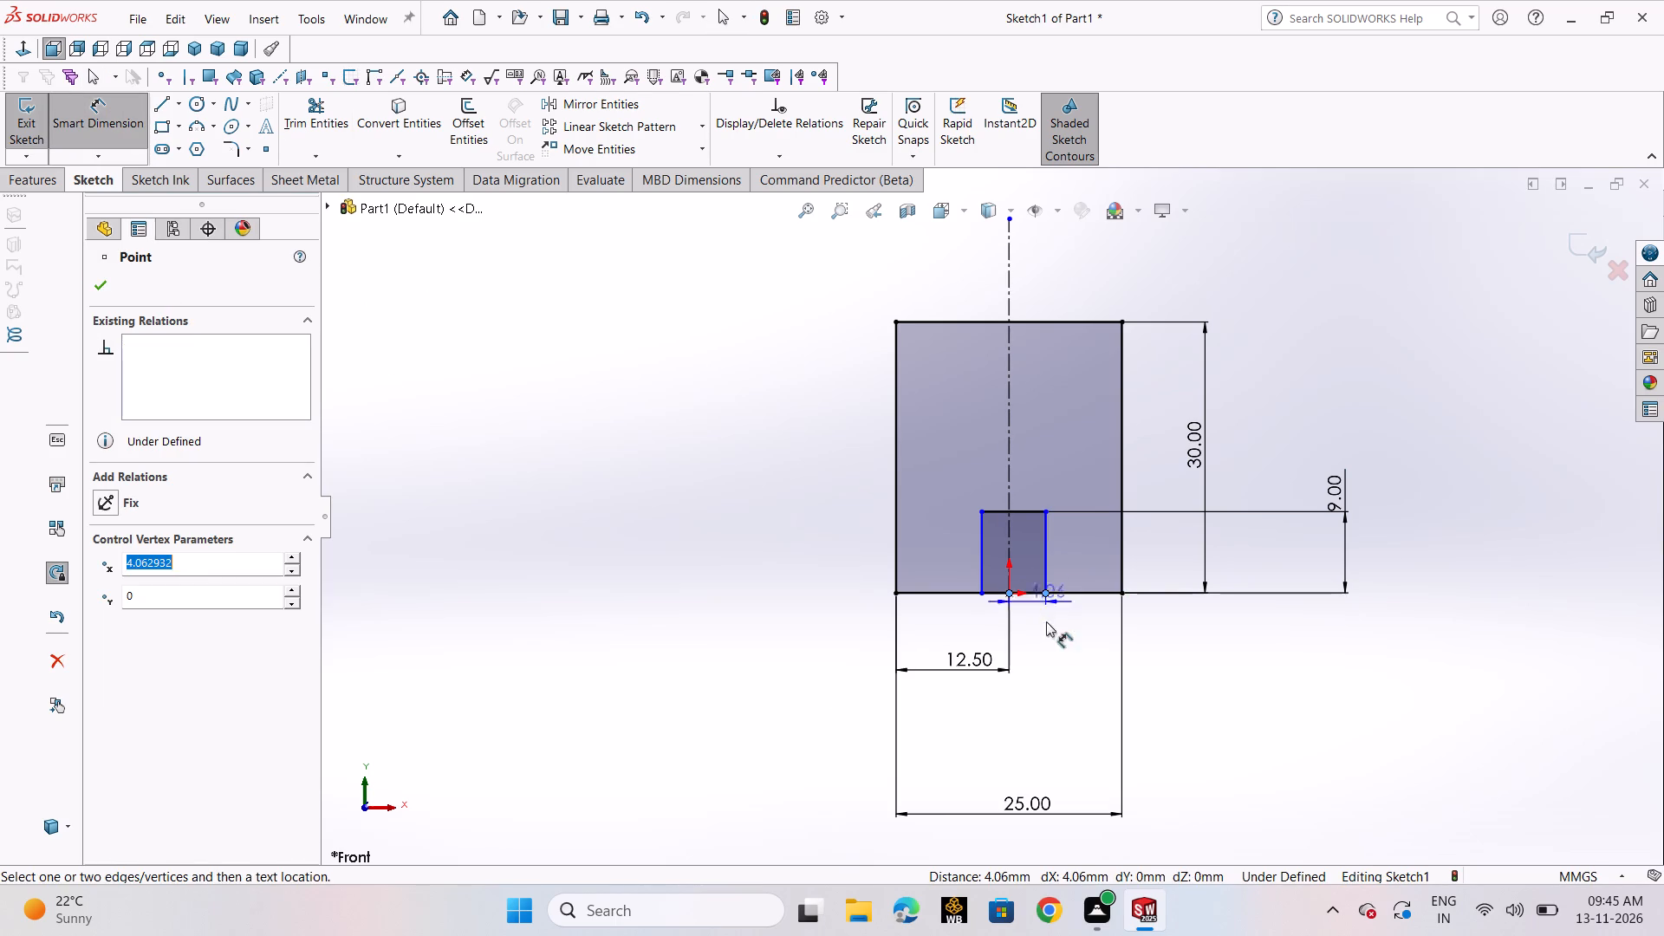
left_click(1040, 741)
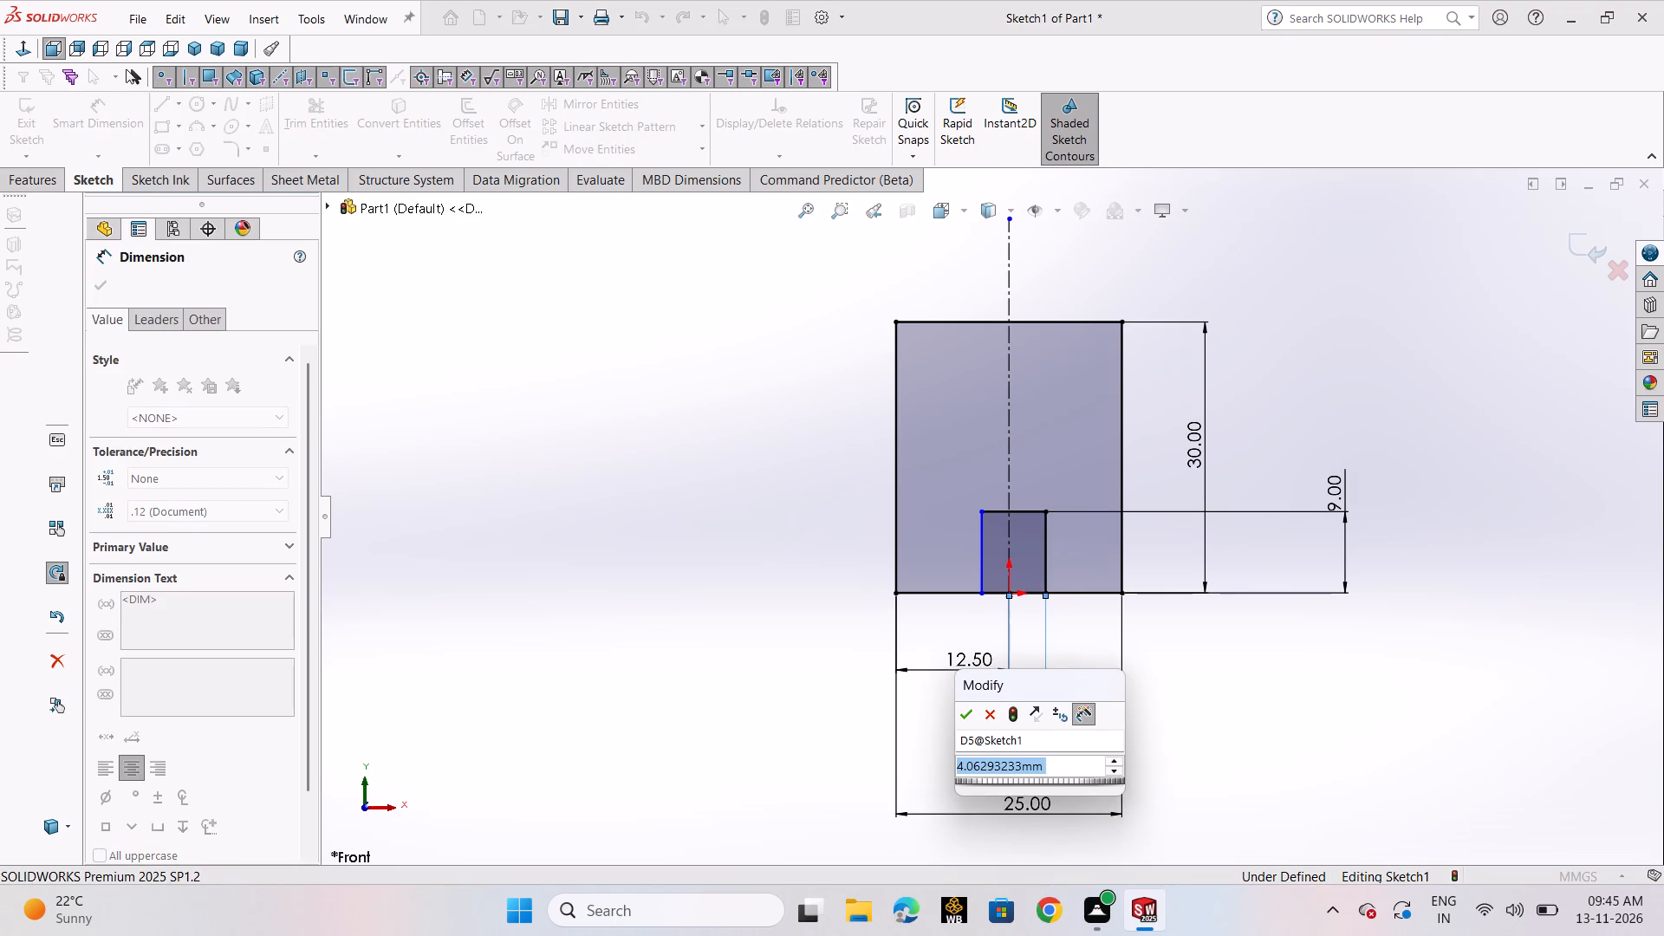
key("4")
key("Return")
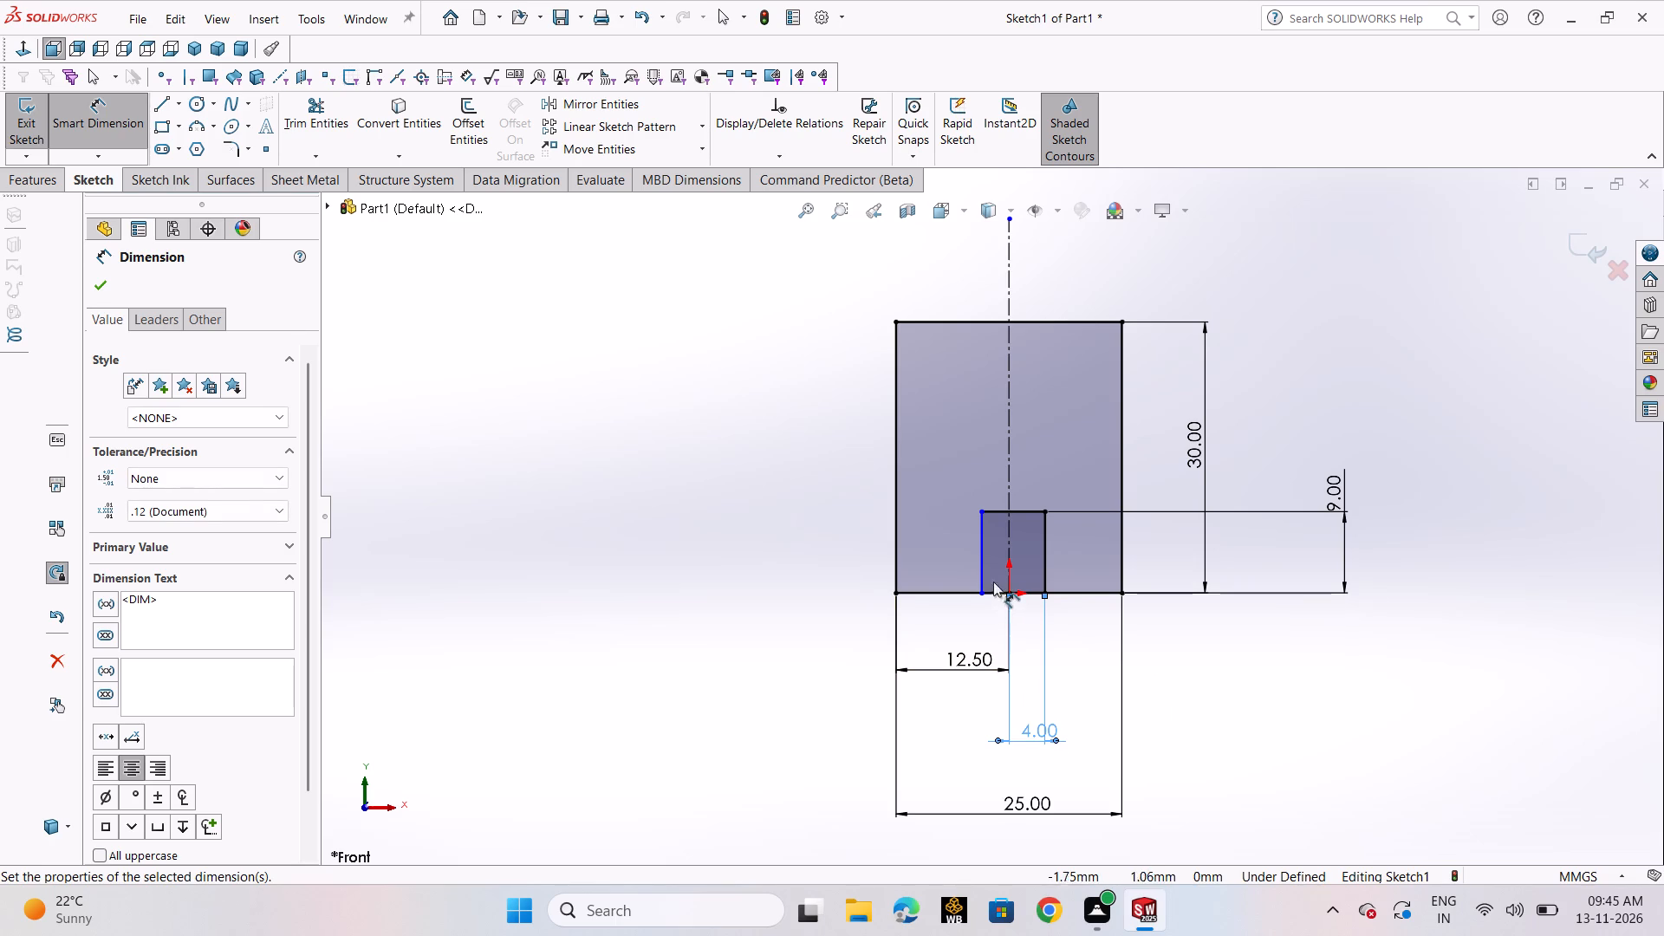
Dimension the inner rectangle's left side 3 mm from the vertical centerline.
left_click(981, 564)
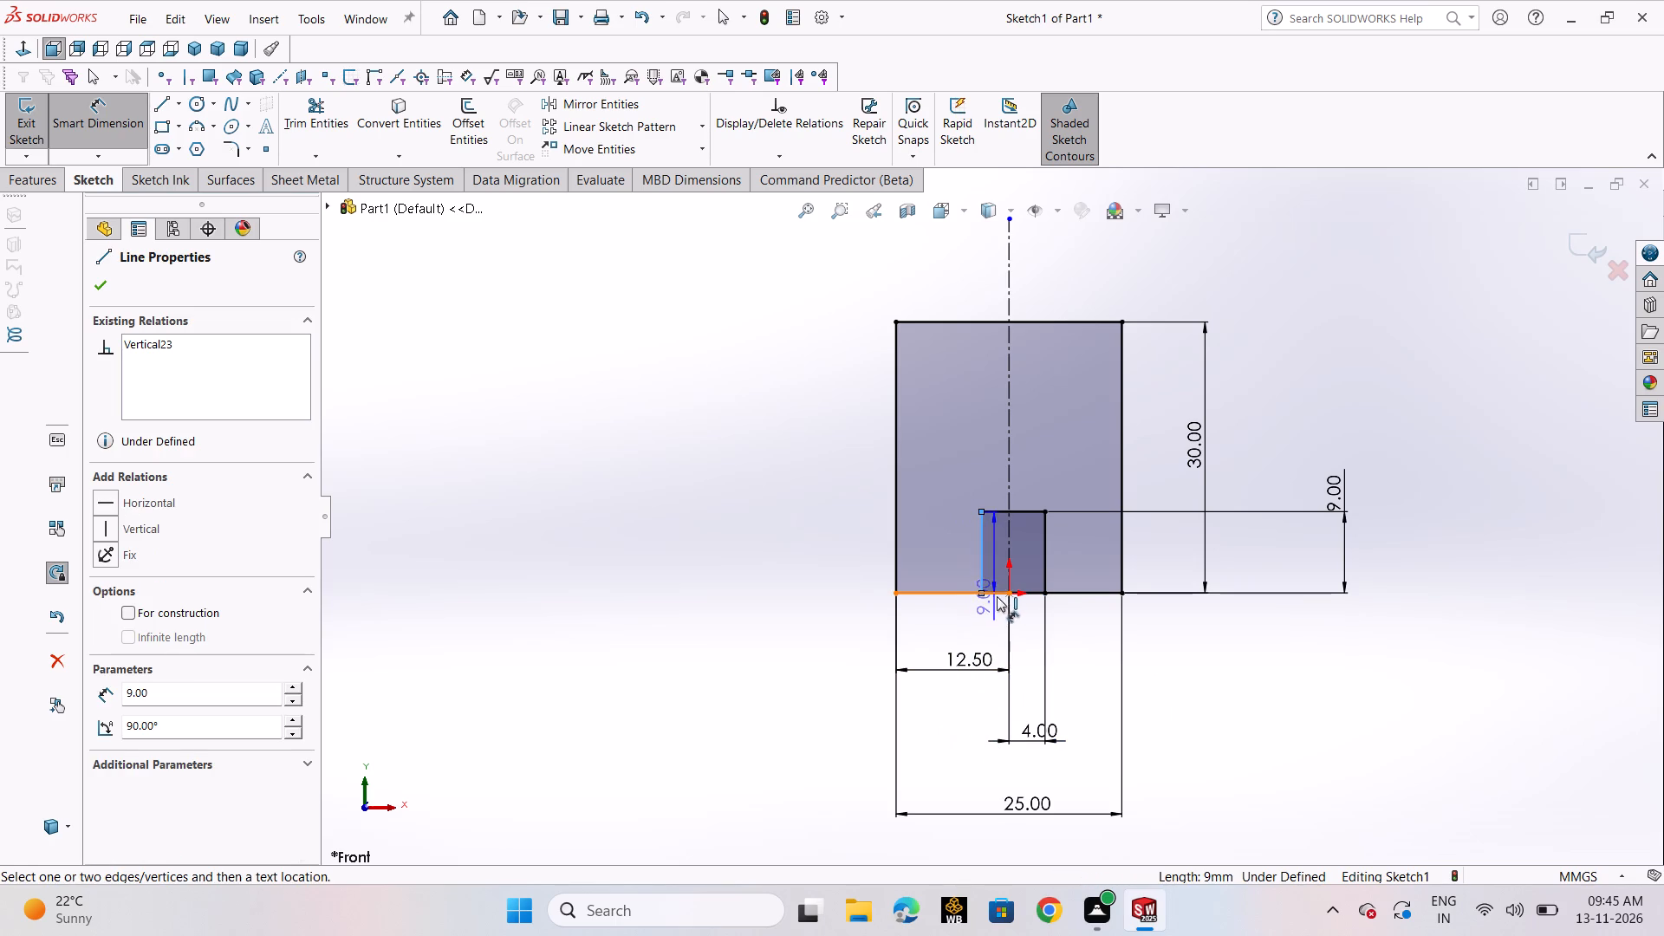
left_click(1007, 540)
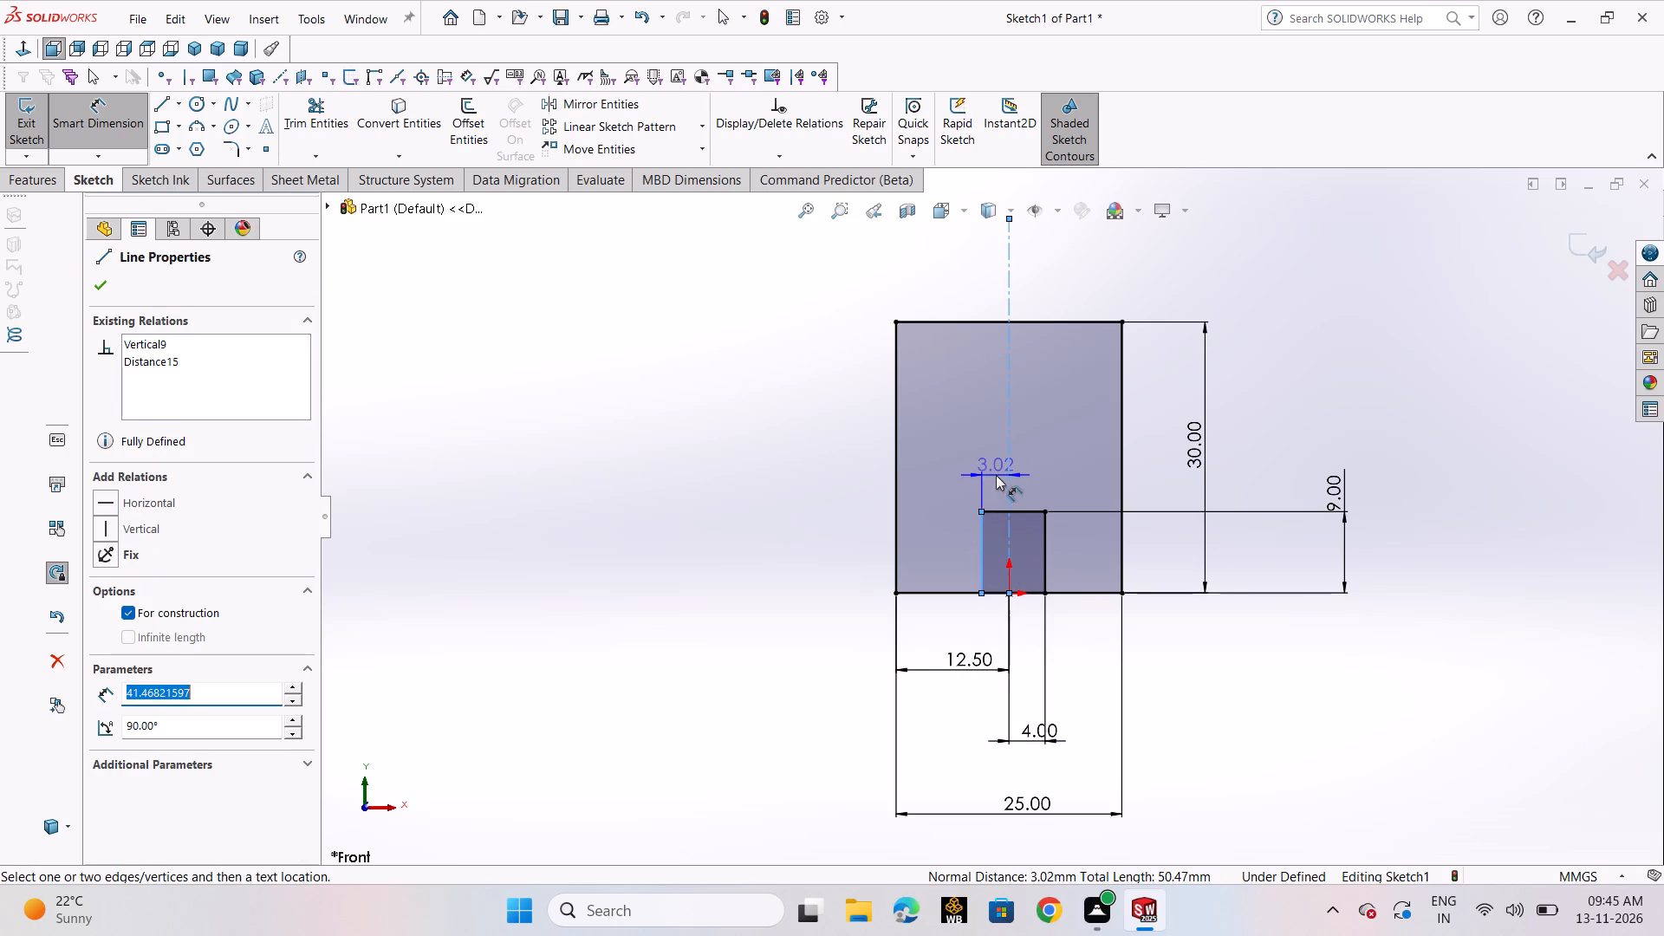
left_click(996, 475)
key("3")
key("Return")
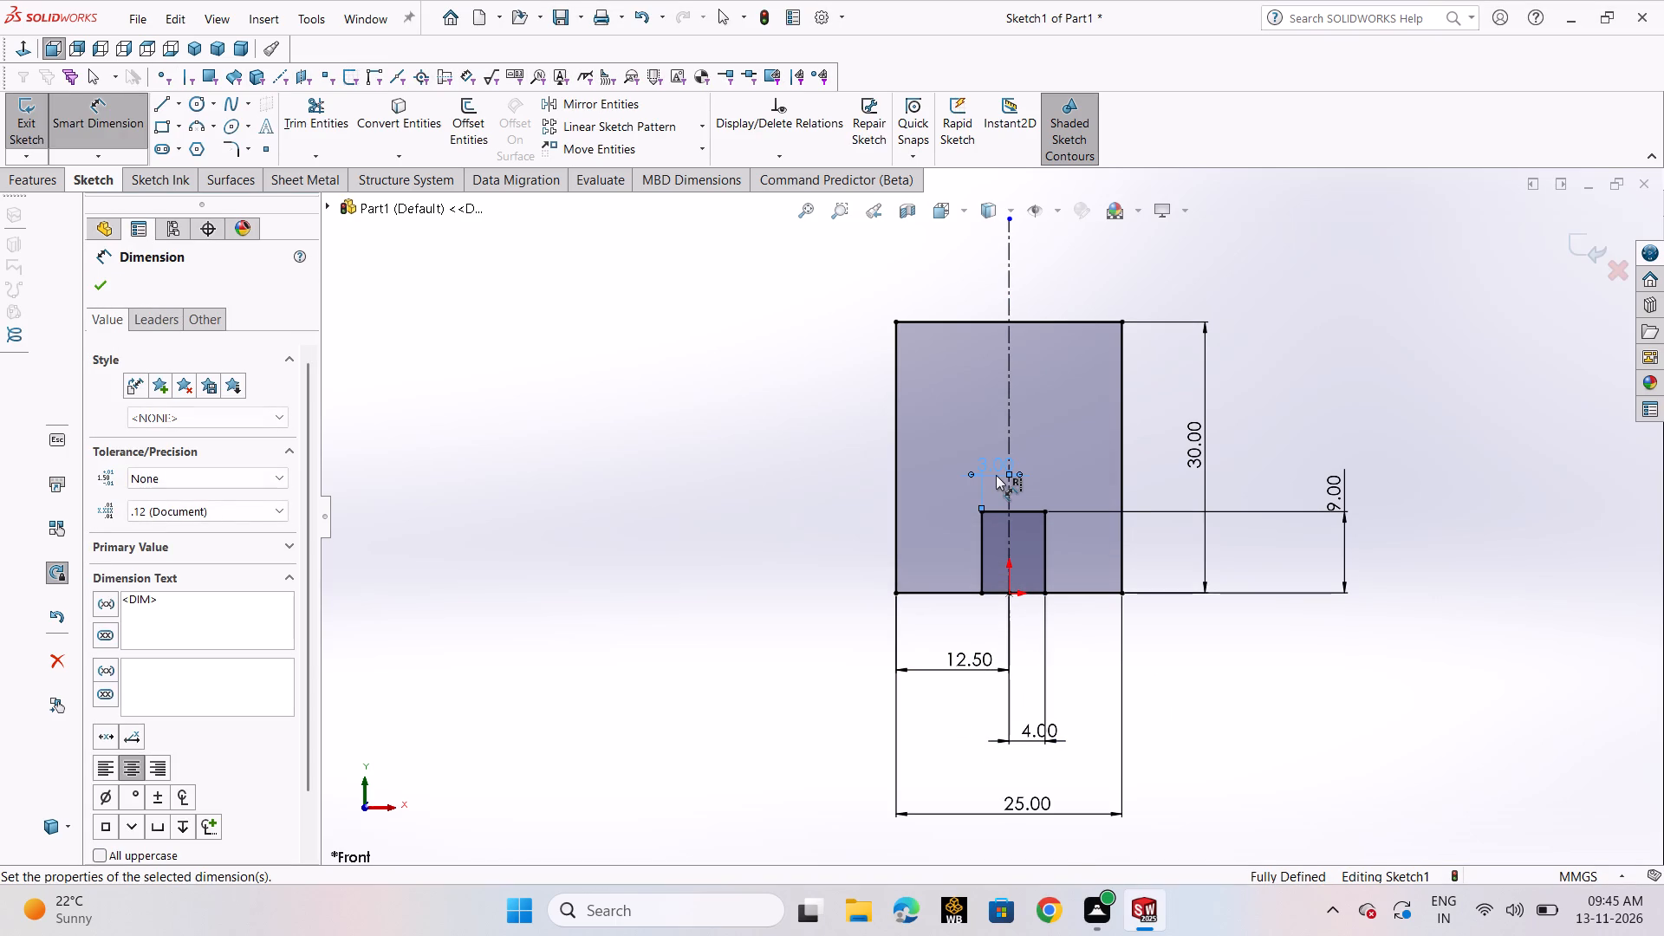
Set the distance from the origin to the inner rectangle's lower-right corner to 3 mm.
double_click(1043, 743)
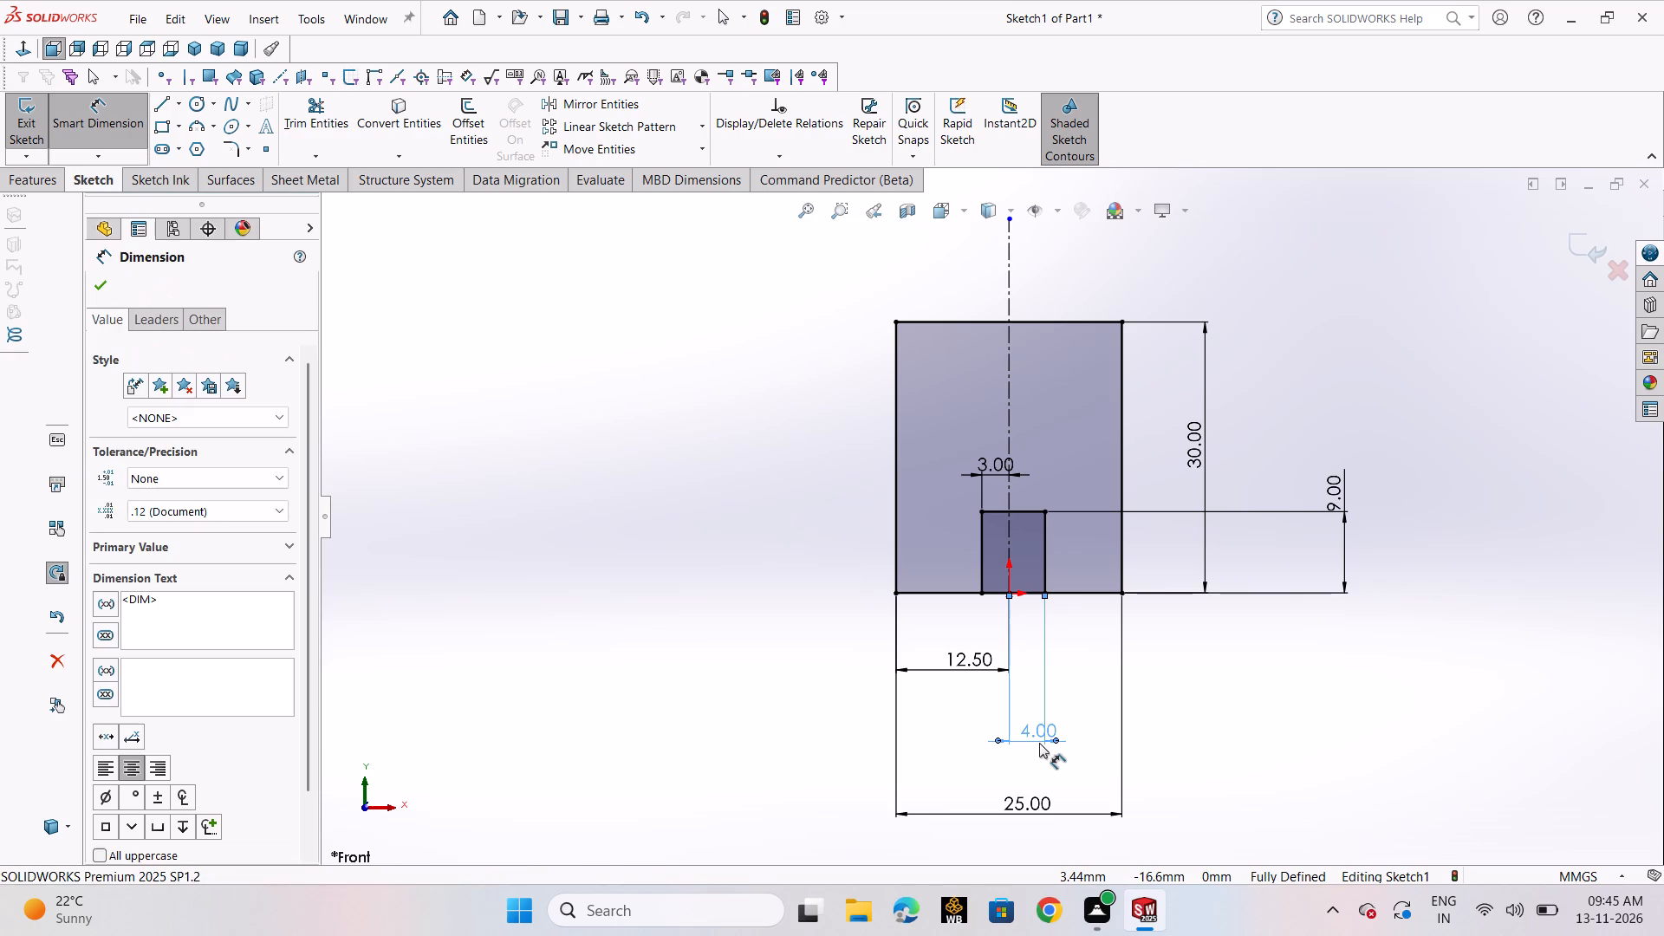
double_click(1039, 743)
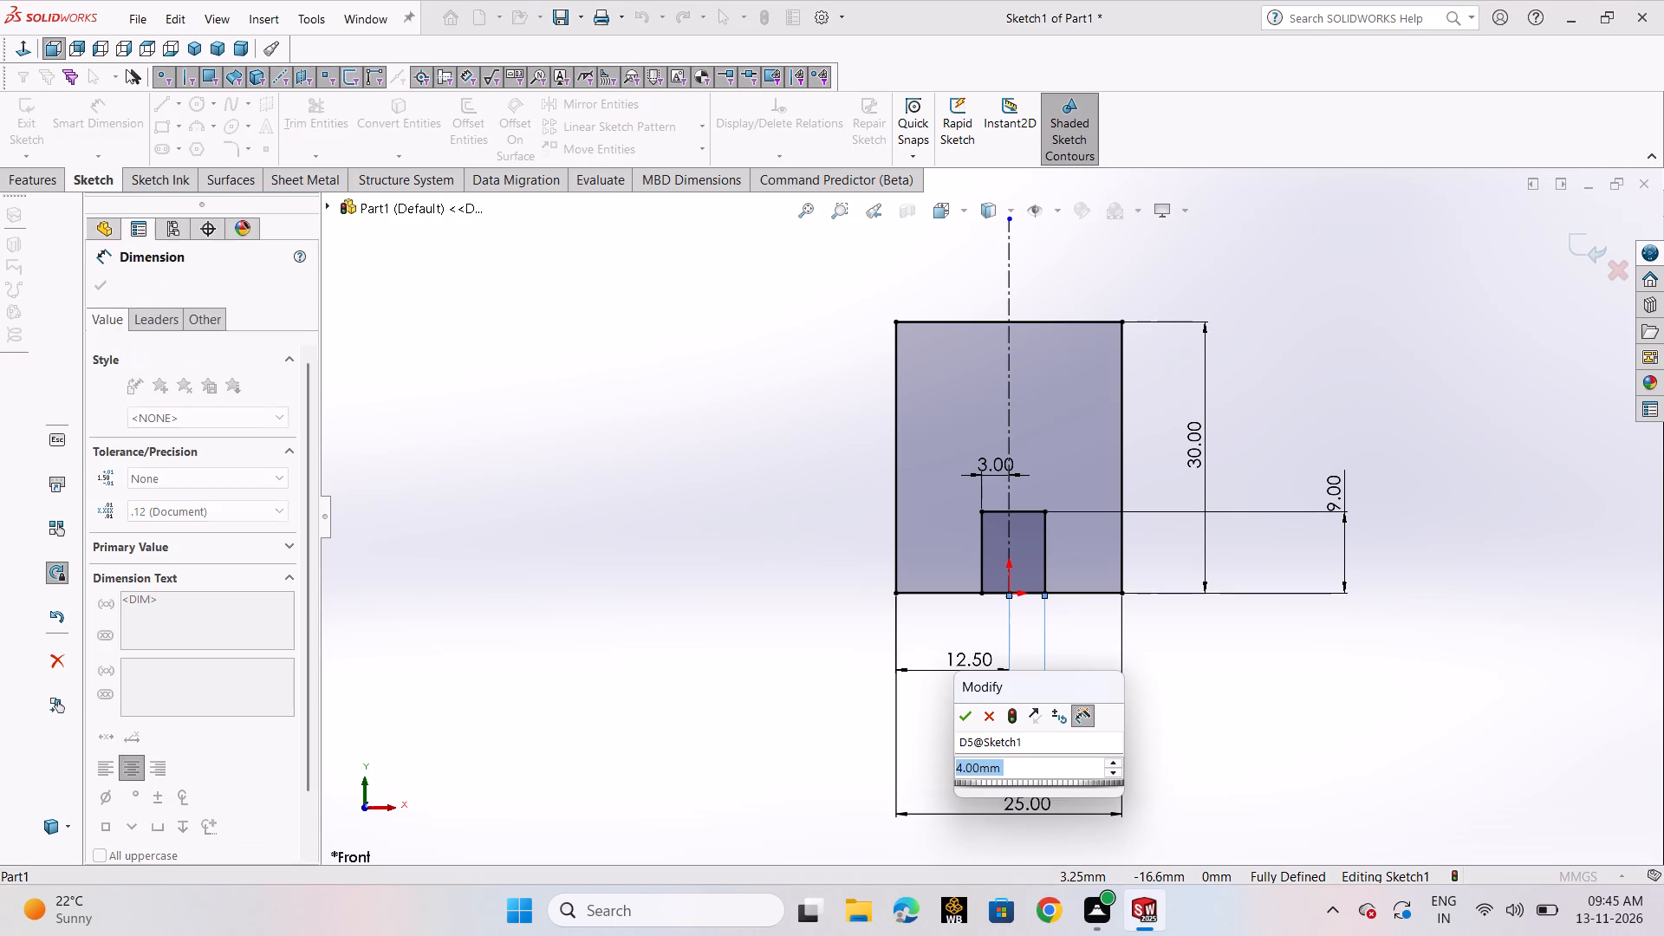
key("3")
key("Return")
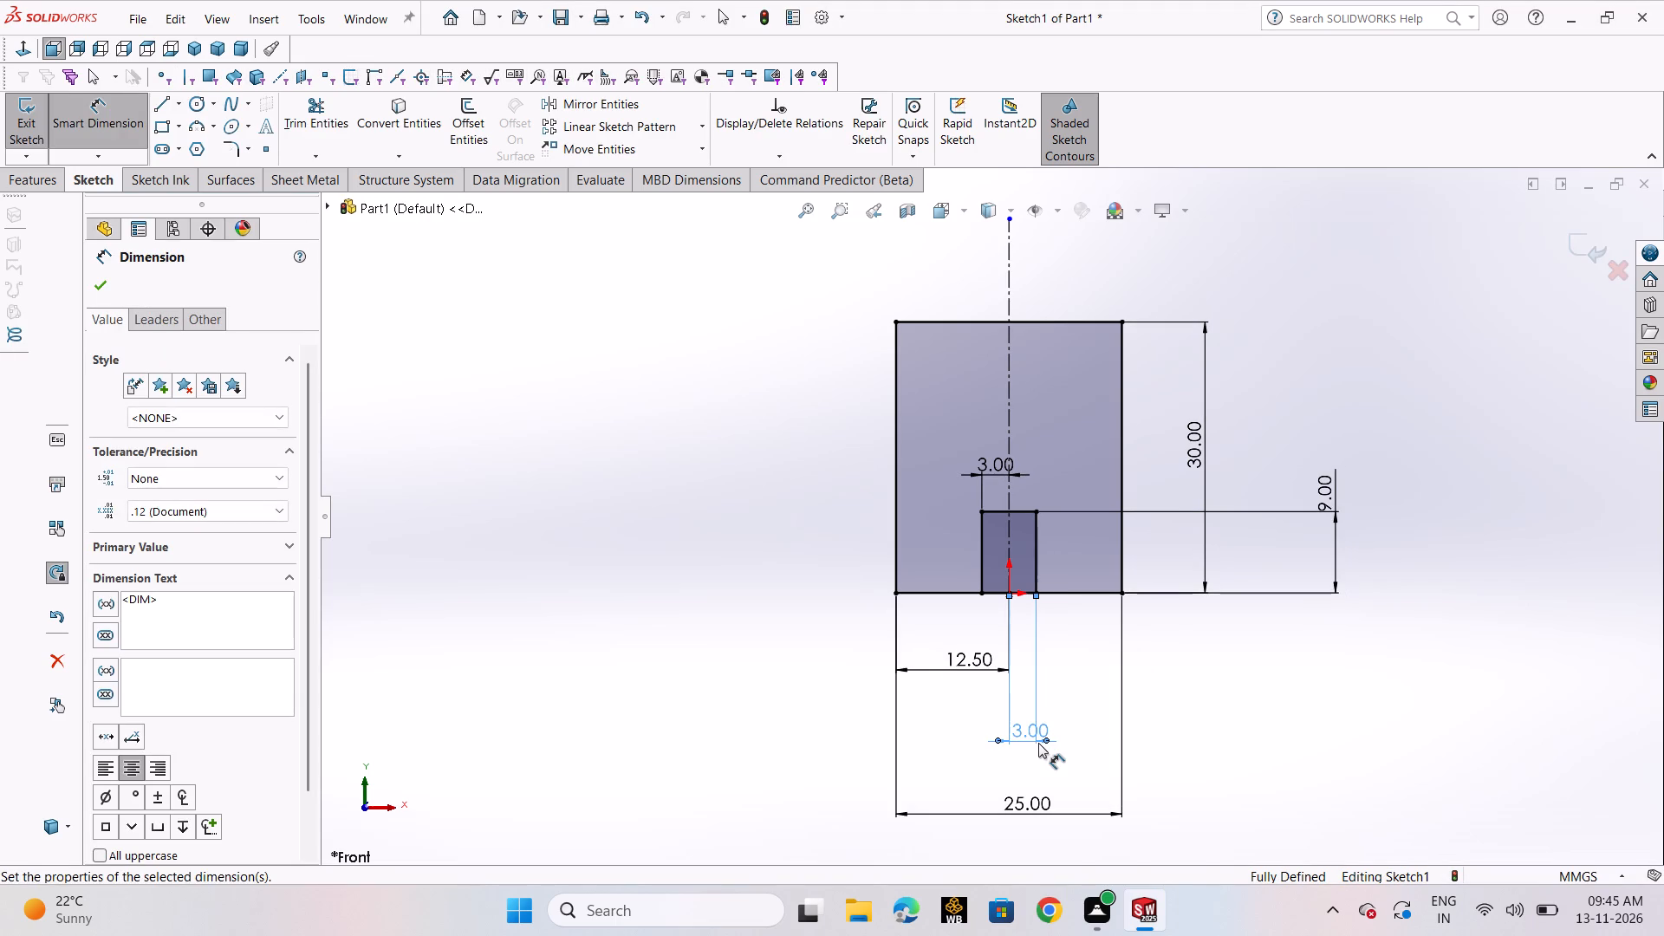
left_click(94, 289)
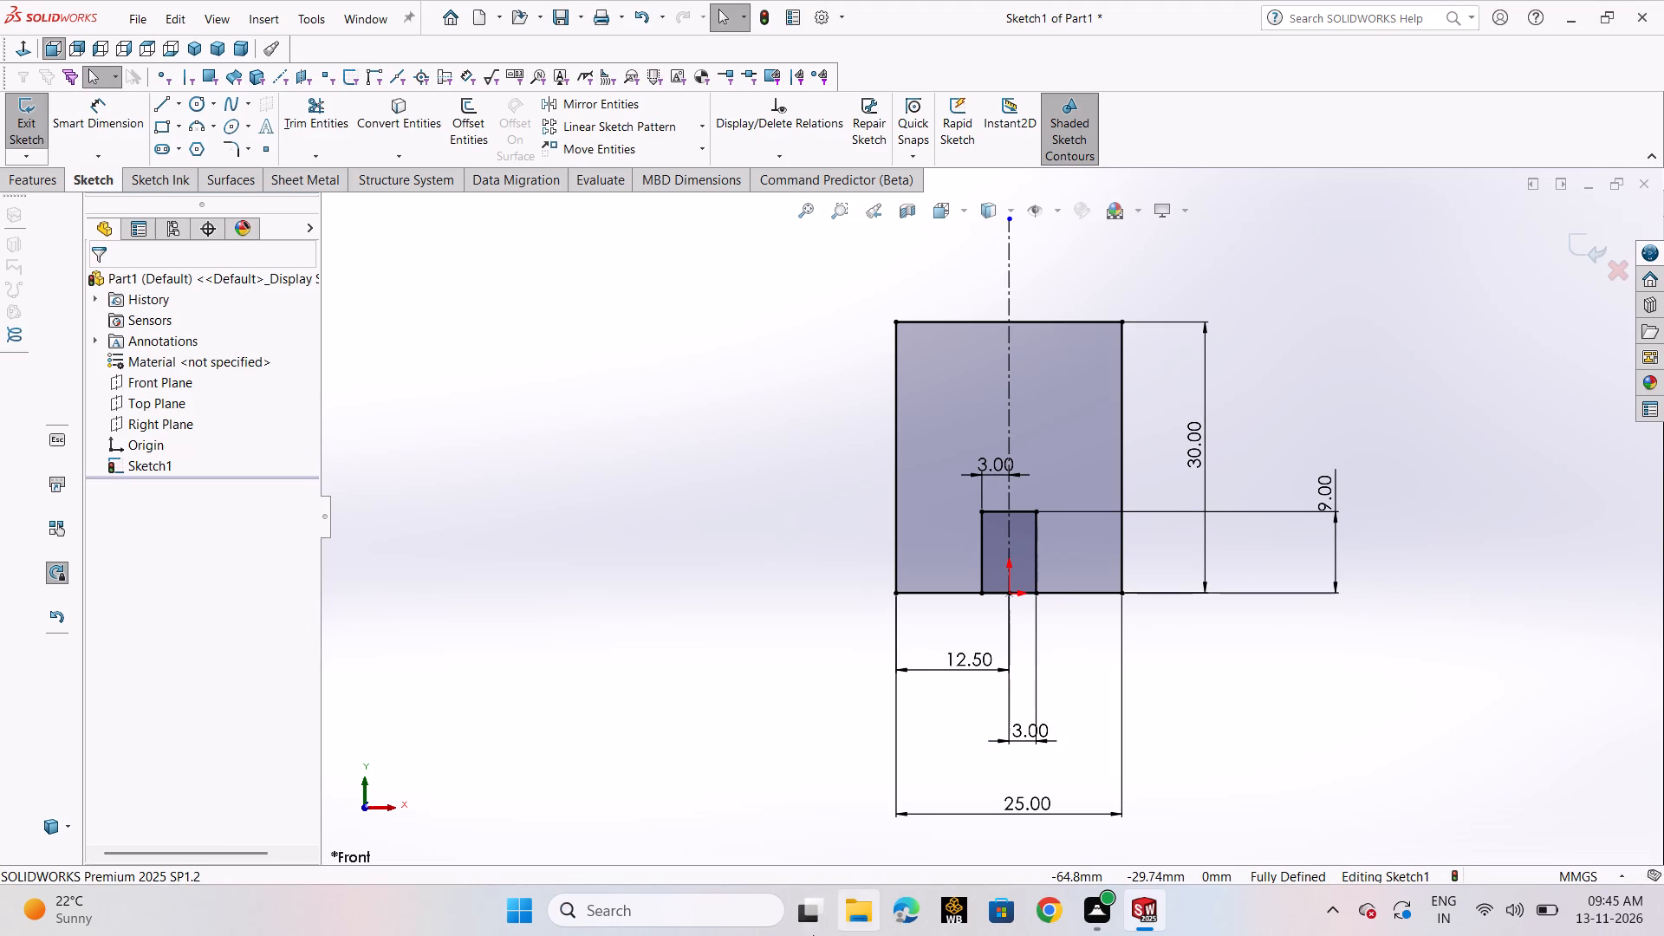
Trim away the bottom line segments between the inner rectangle's sides to leave an open slot in the profile.
left_click(319, 112)
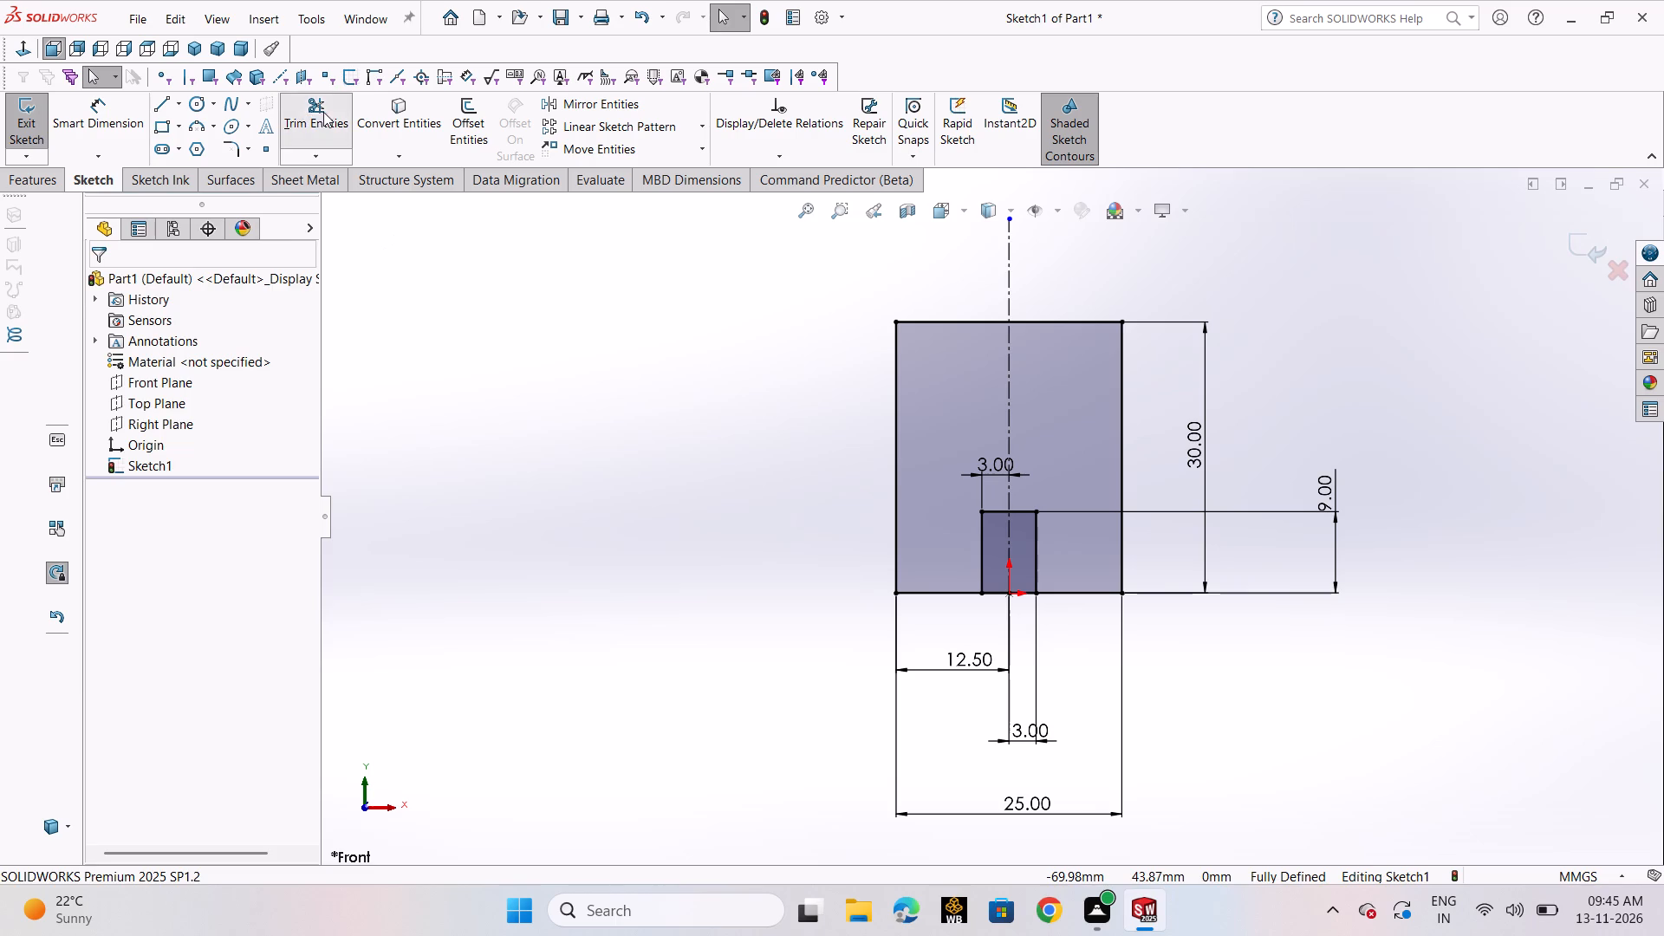
left_click_drag(998, 634, 997, 565)
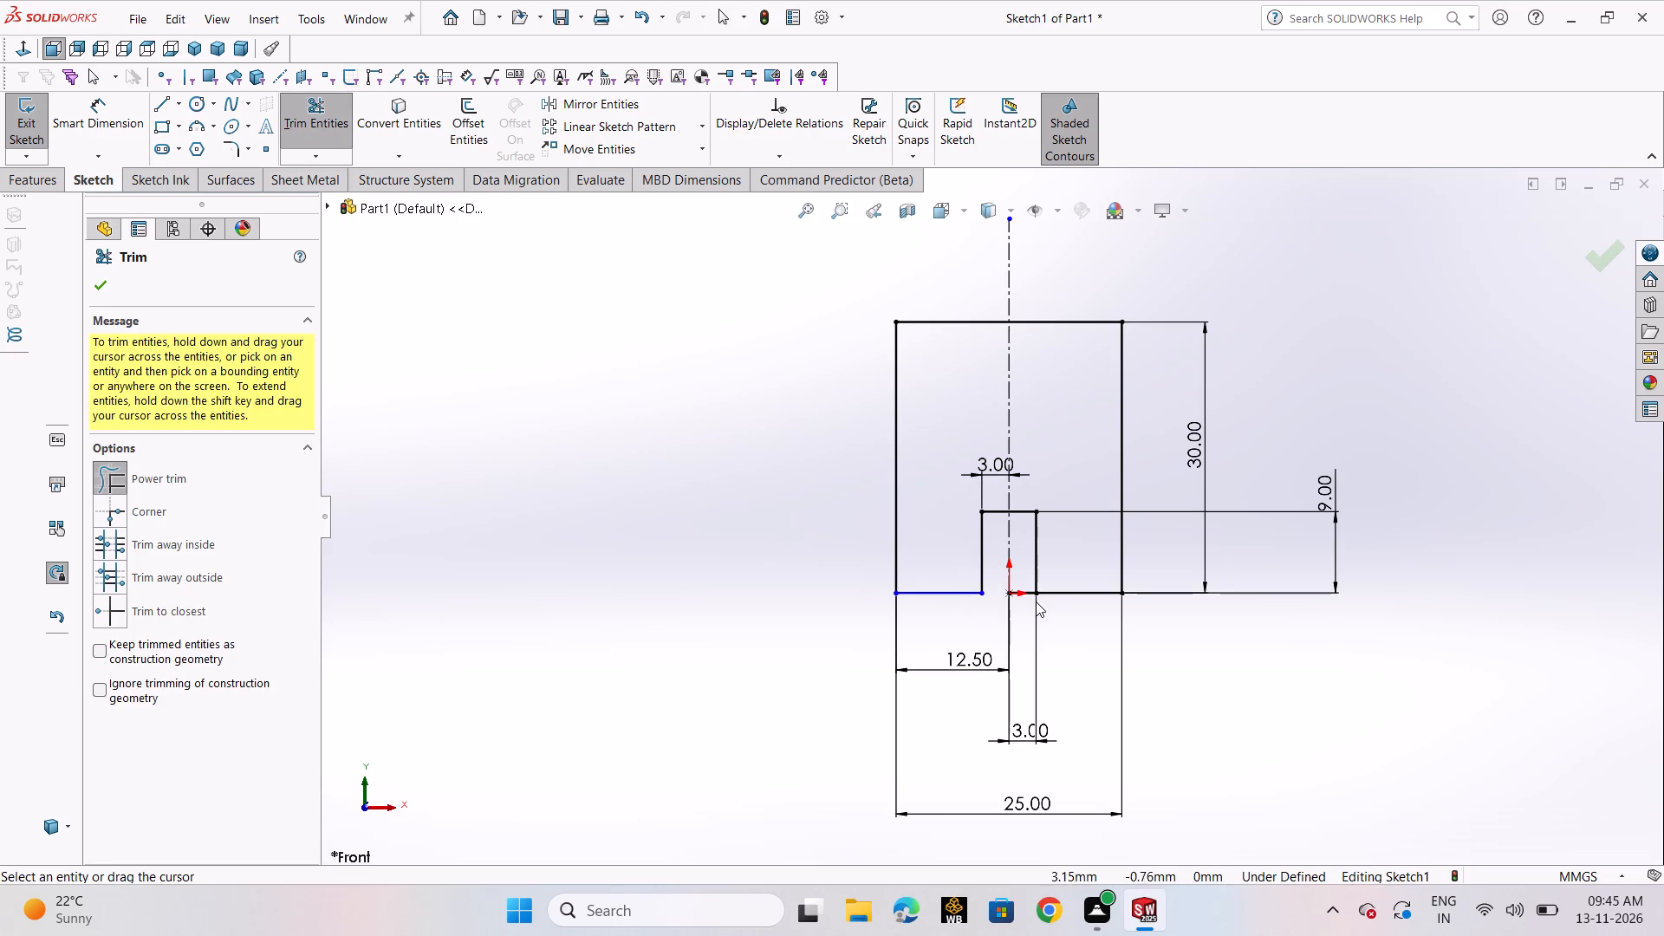
left_click_drag(1027, 612, 1027, 558)
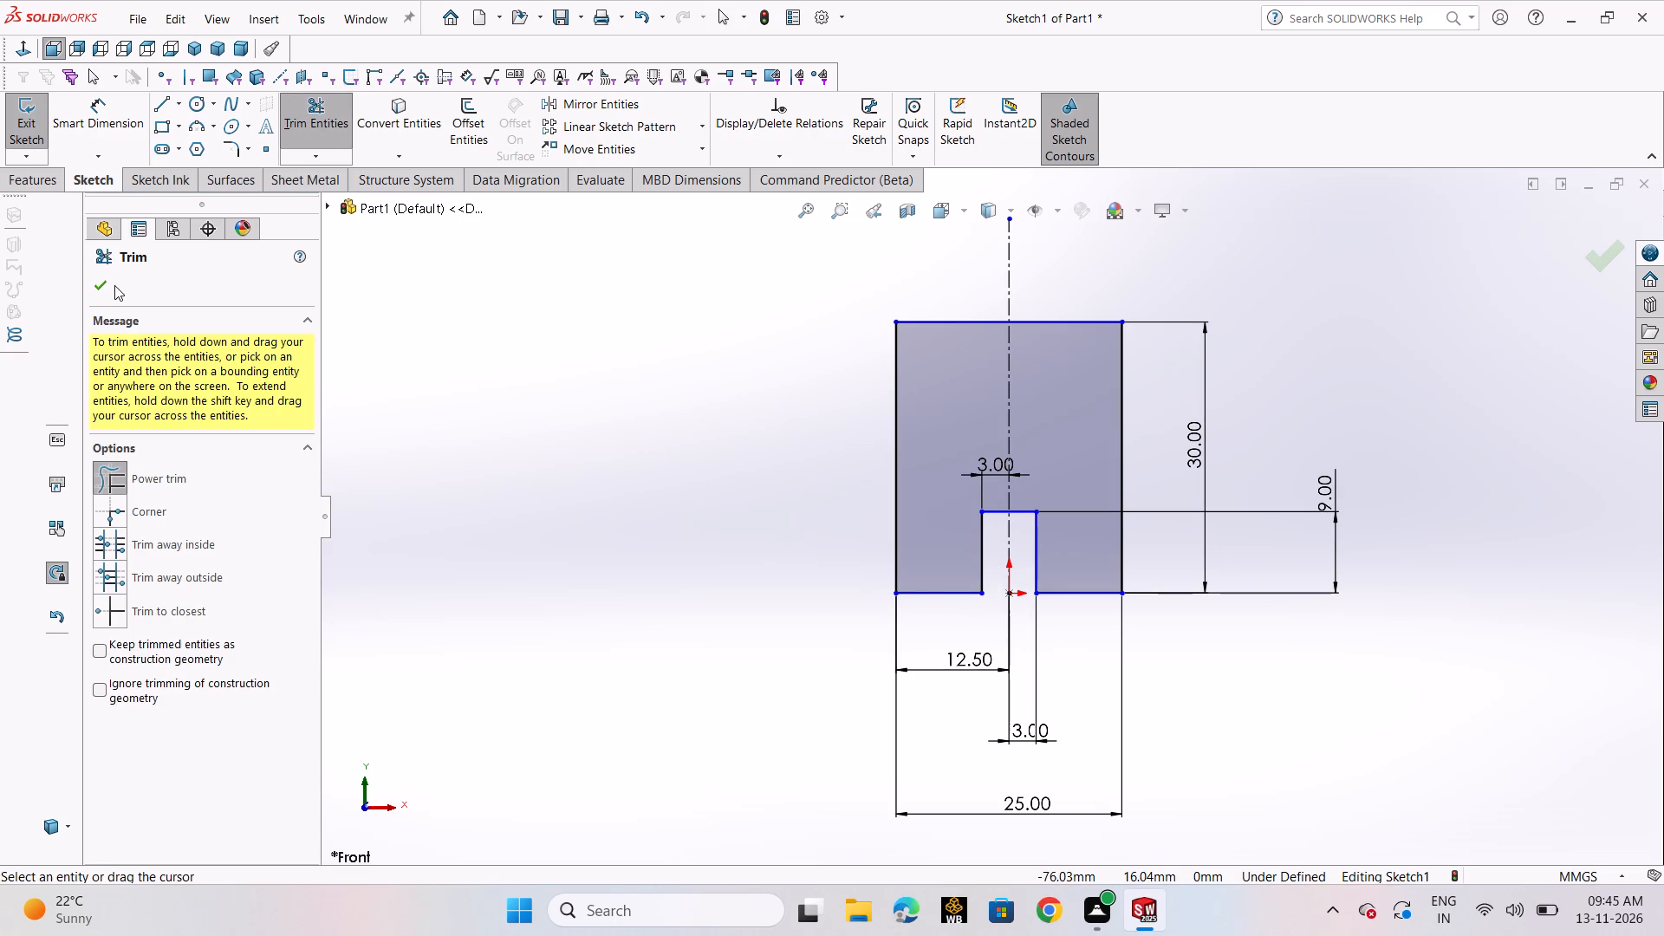
left_click(89, 284)
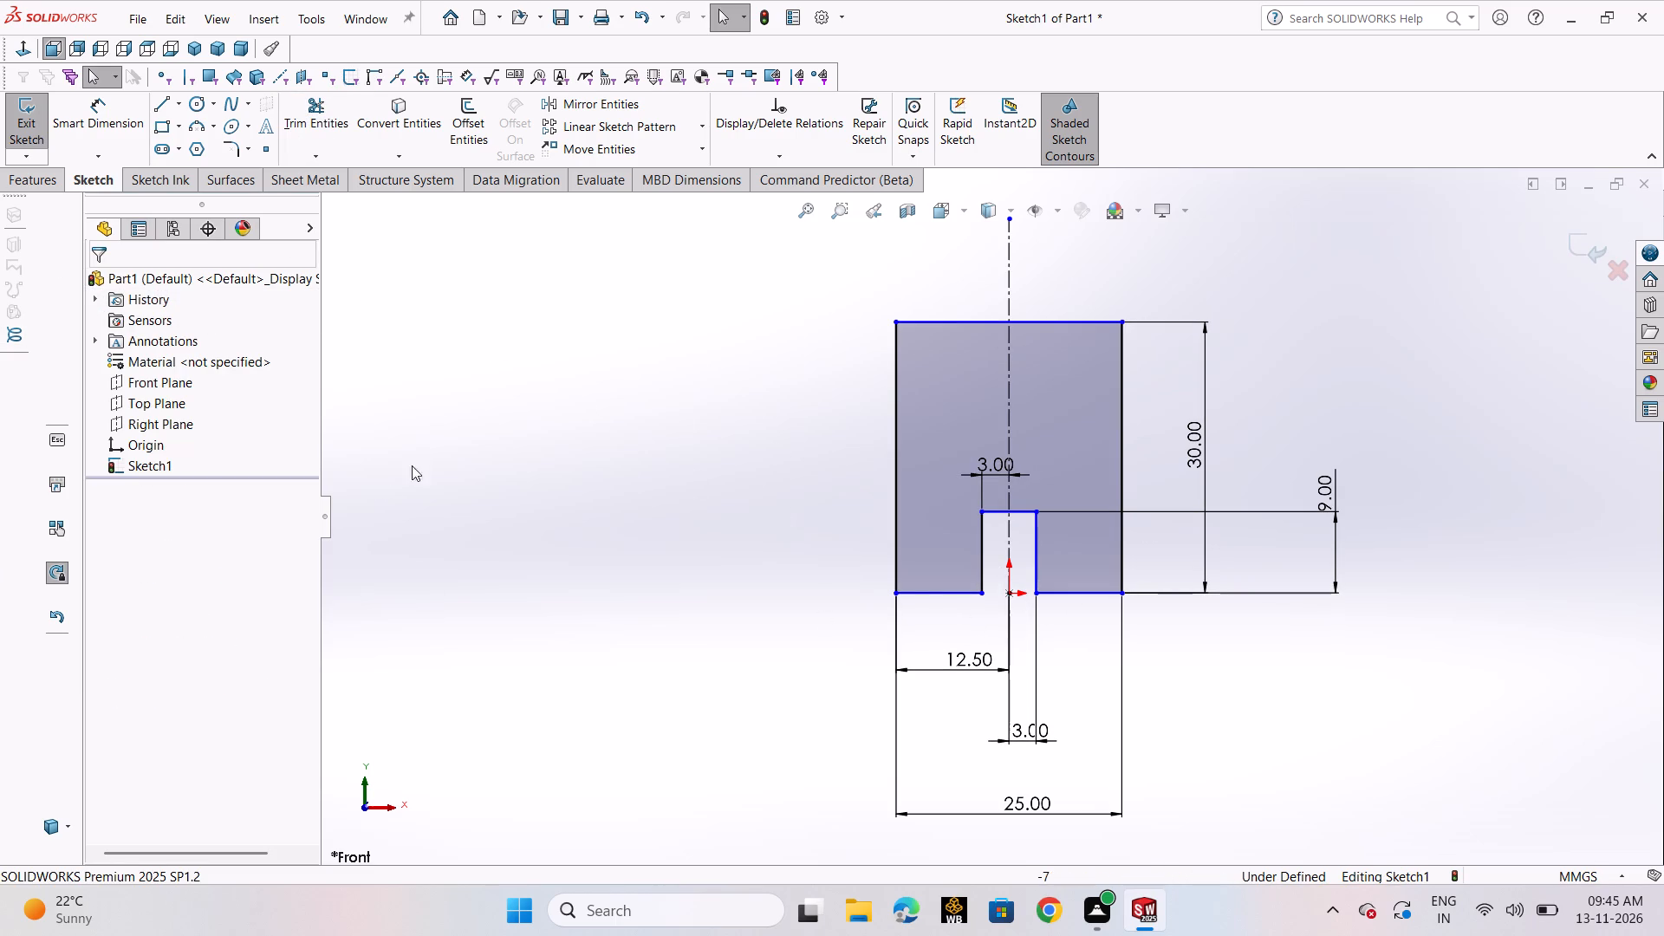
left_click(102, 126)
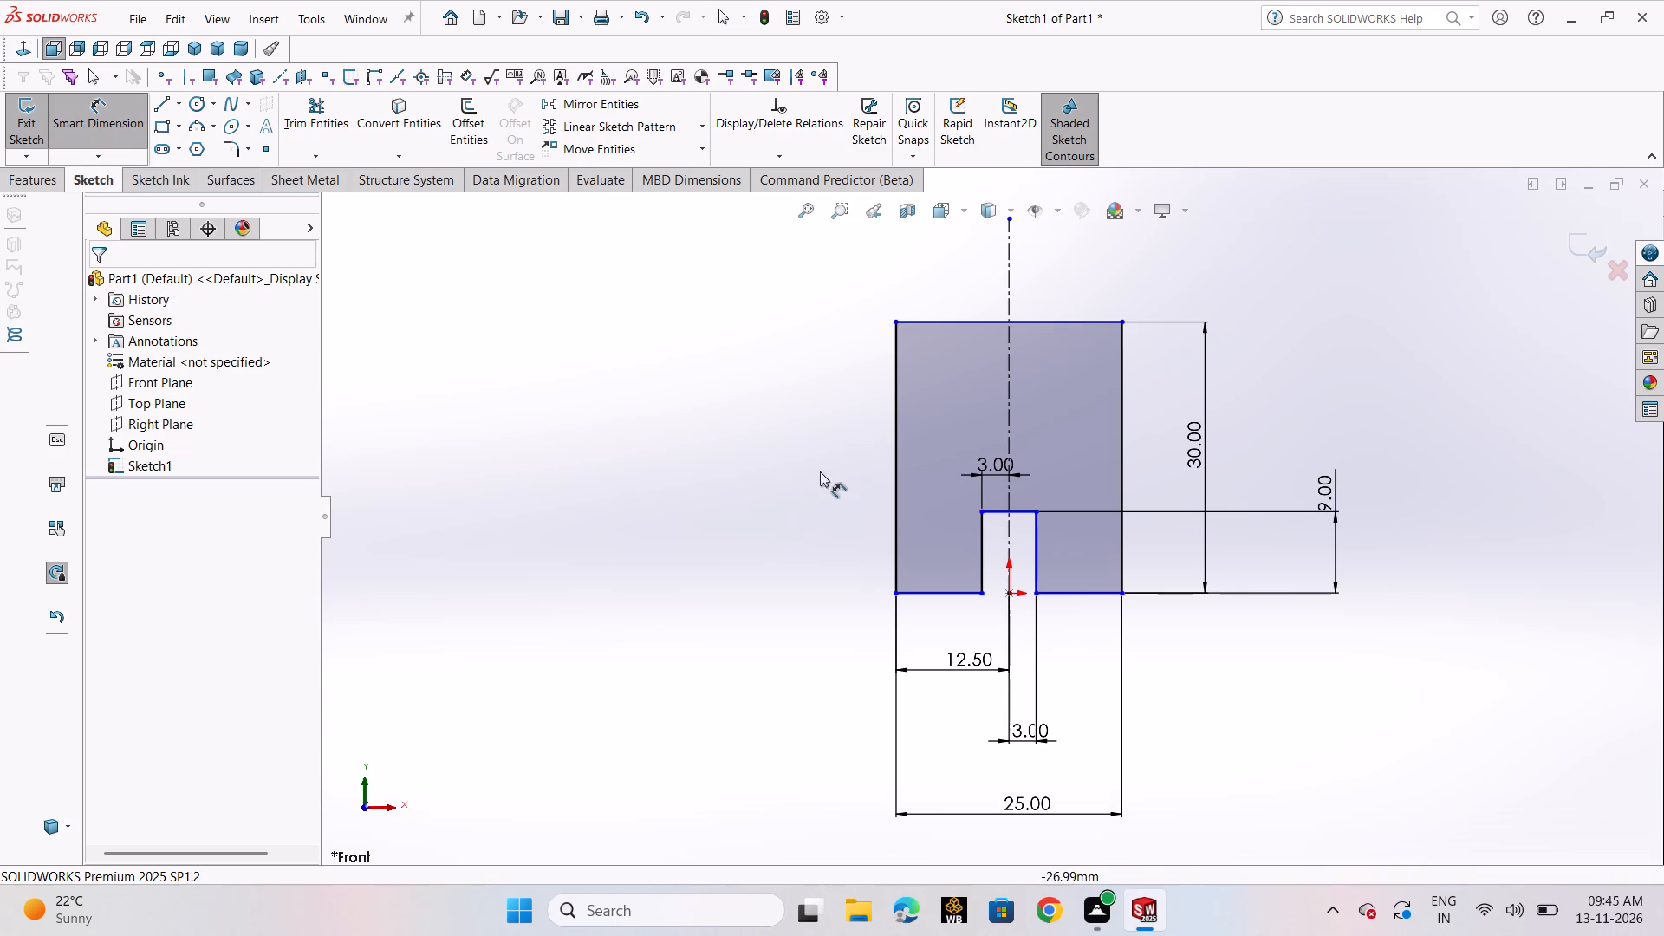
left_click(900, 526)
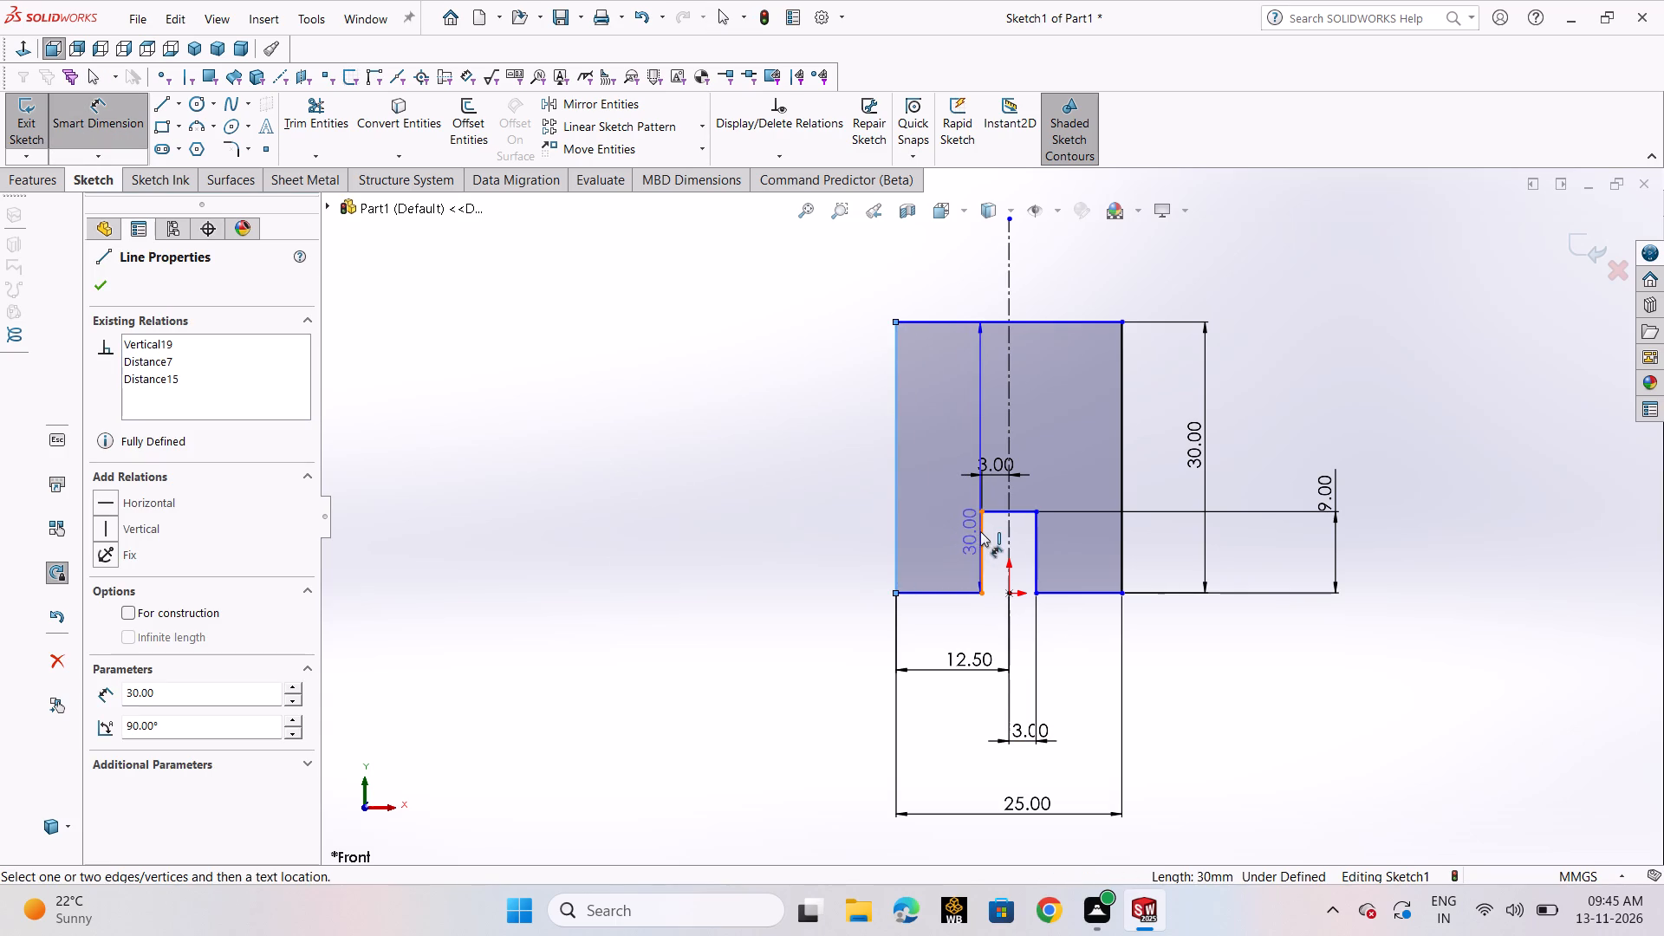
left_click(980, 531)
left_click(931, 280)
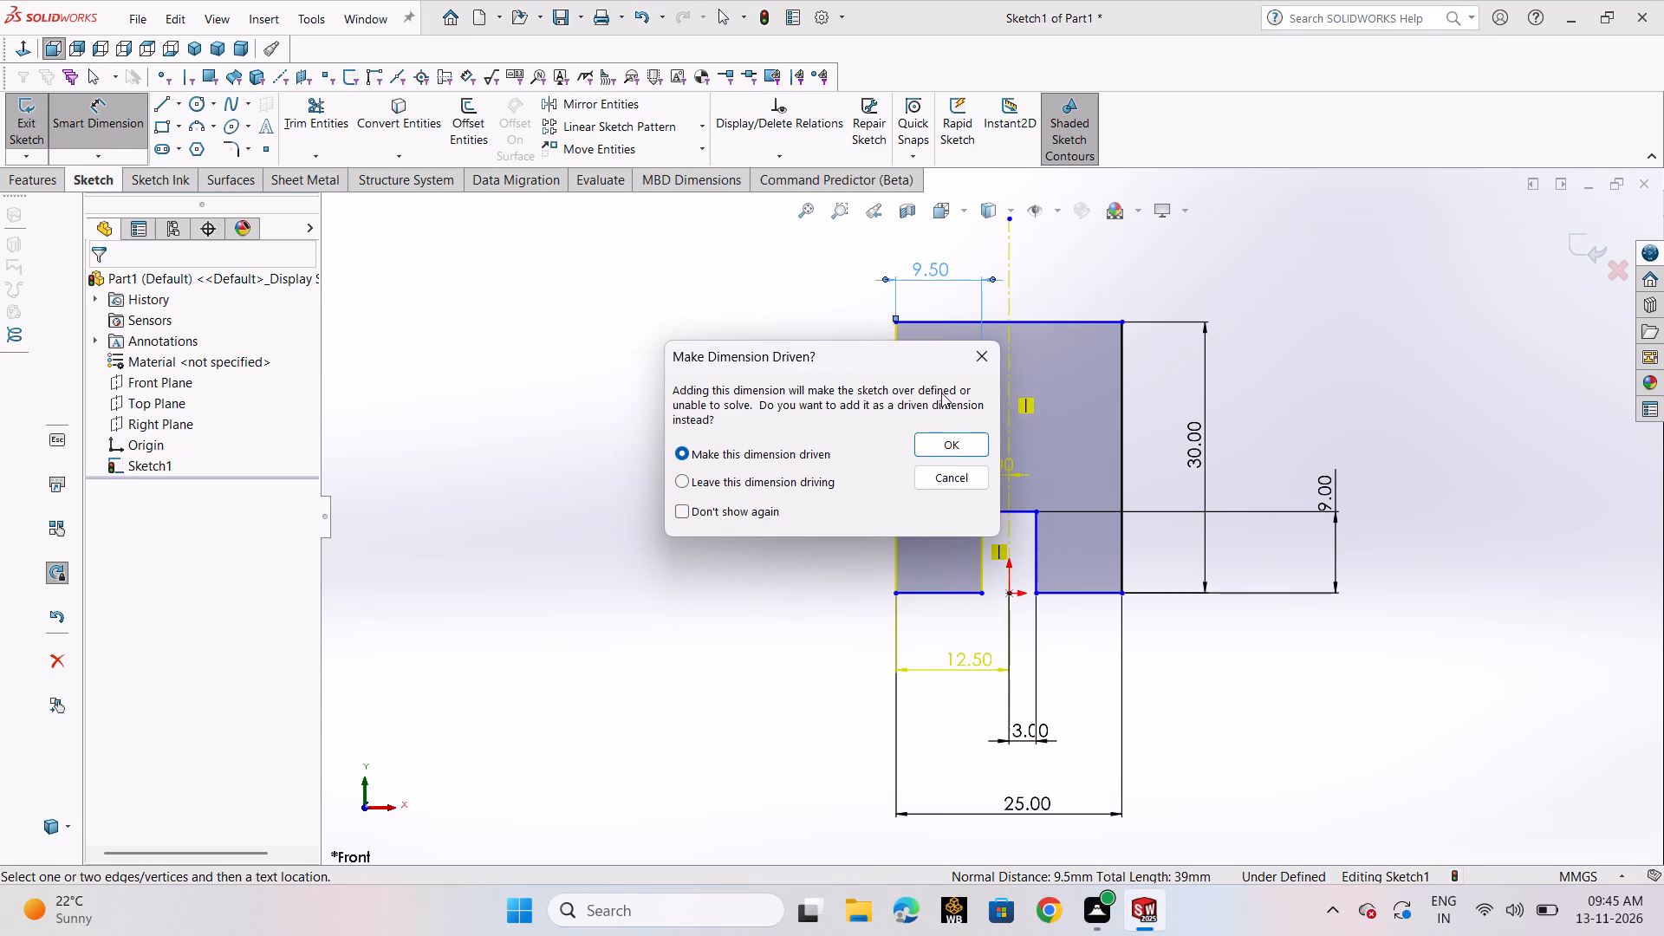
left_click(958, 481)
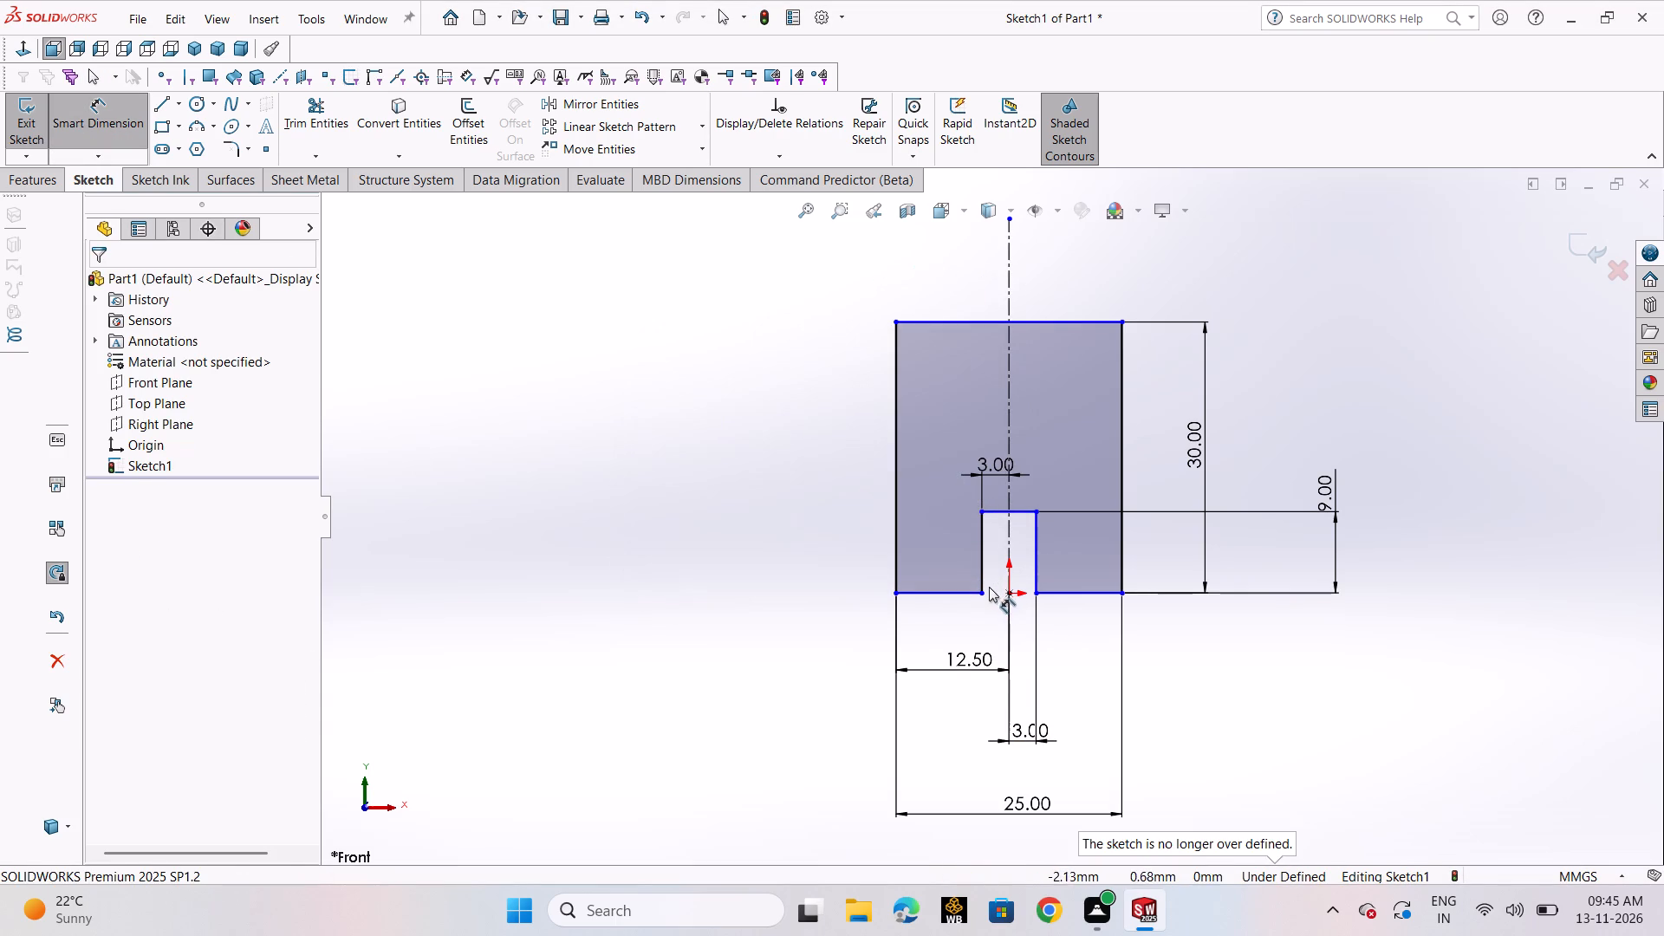
Dimension the slot's full width between its two vertical sides, placing the dimension above the profile.
left_click(984, 567)
left_click(1032, 531)
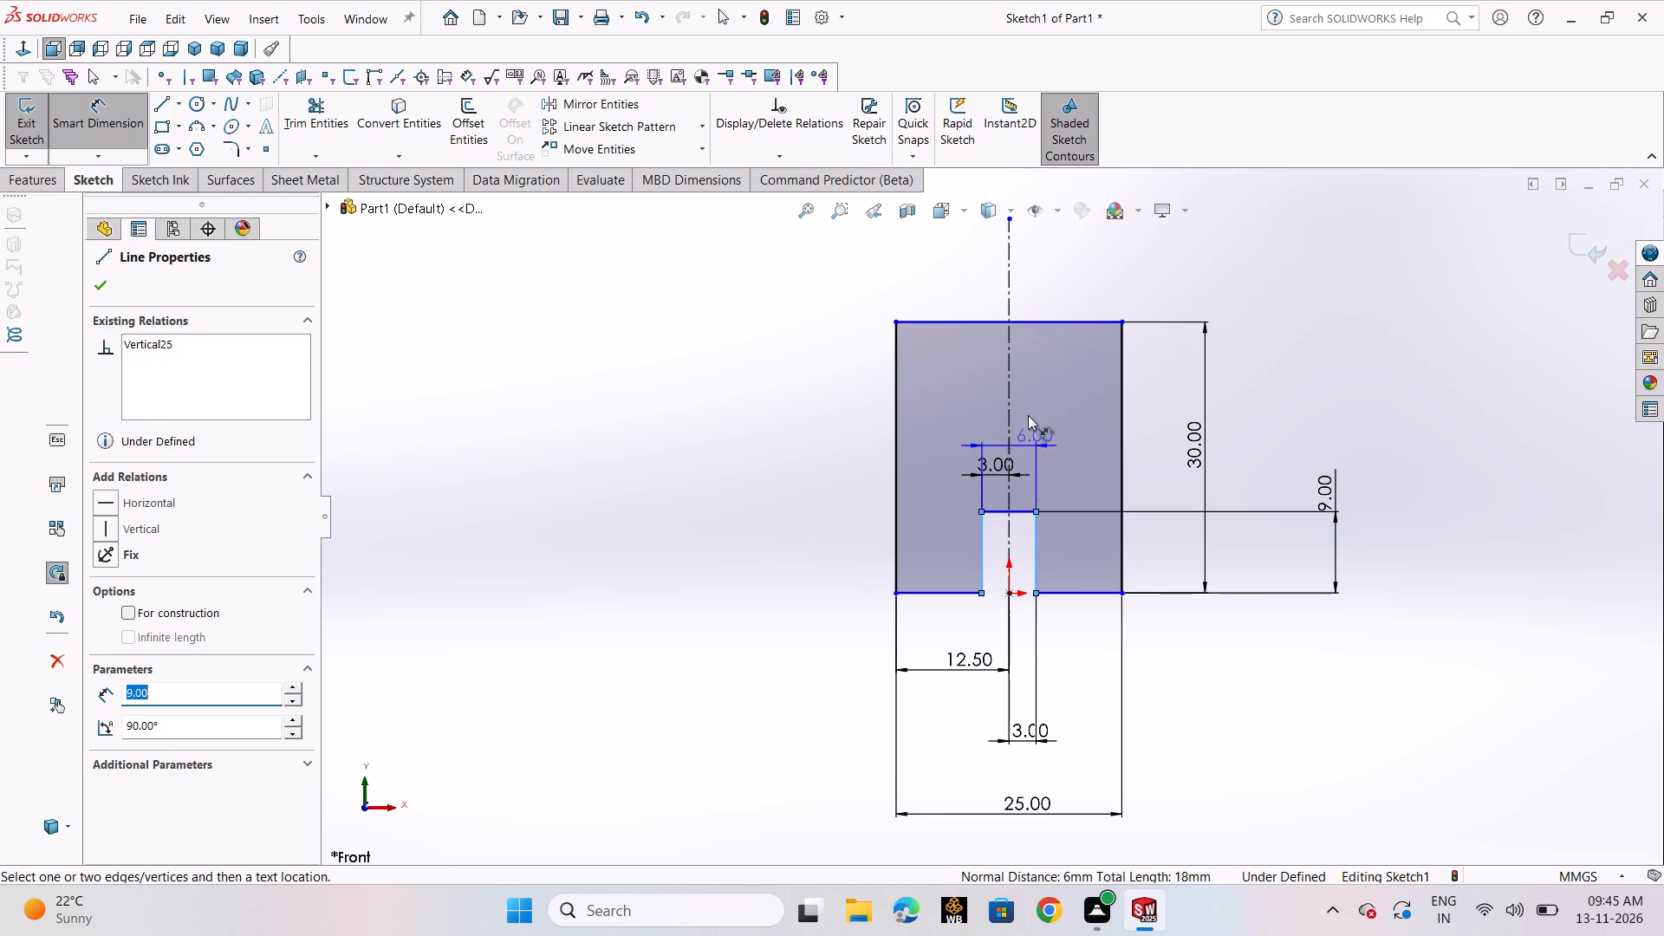
right_click(1021, 303)
left_click(1021, 303)
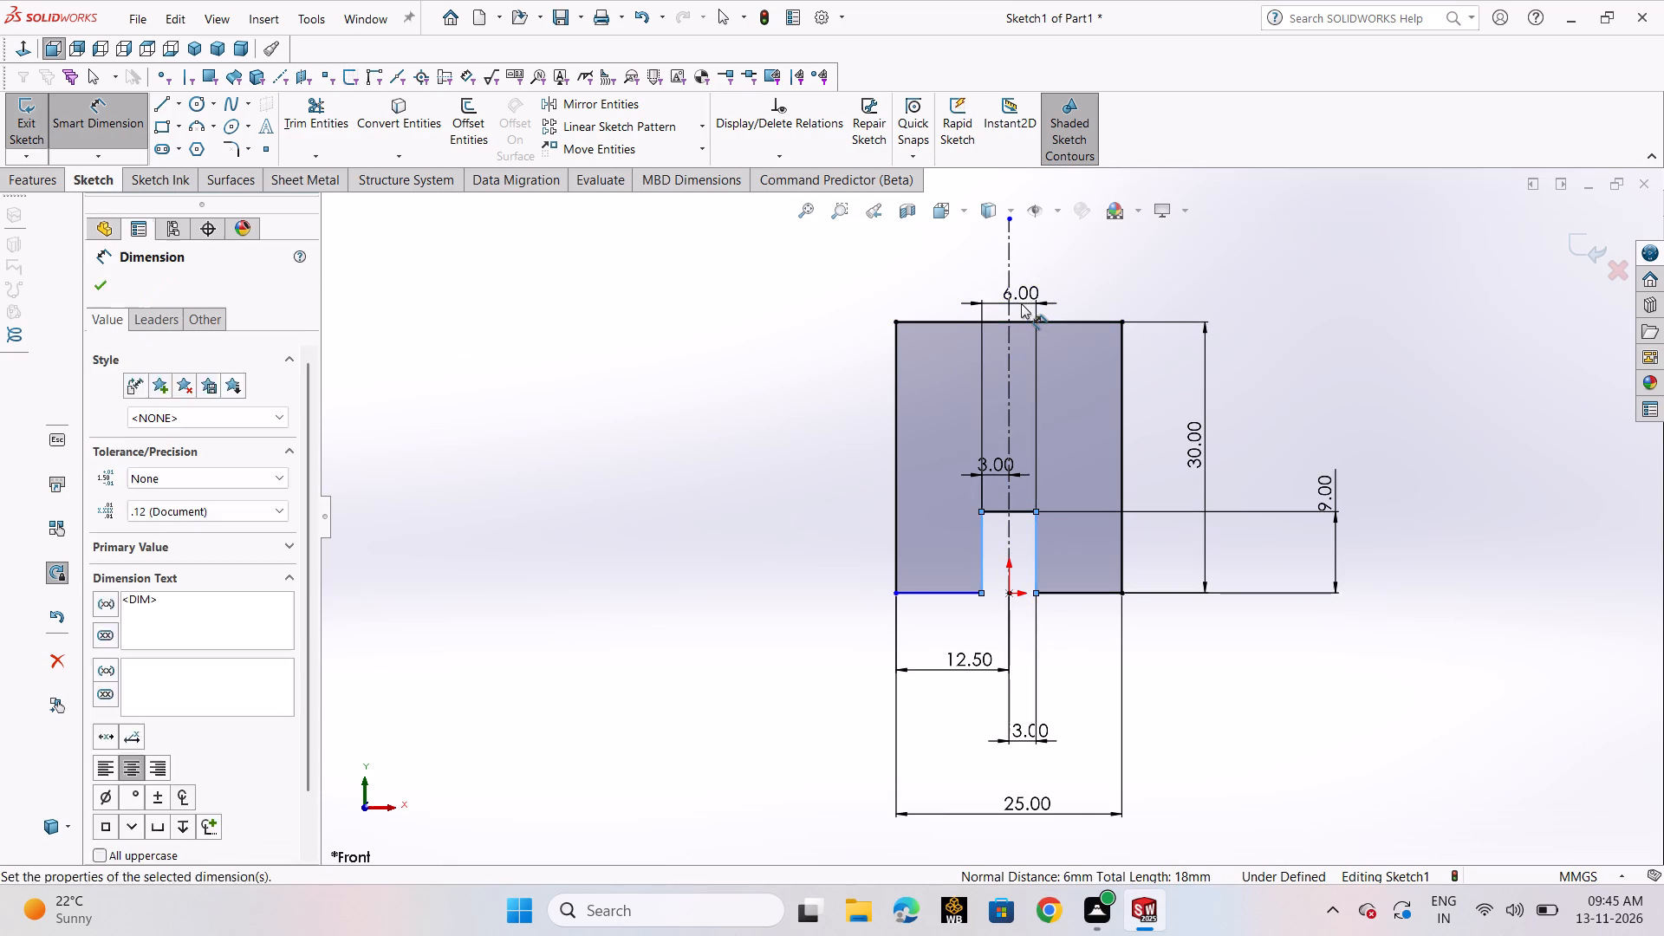
left_click(945, 275)
left_click(764, 531)
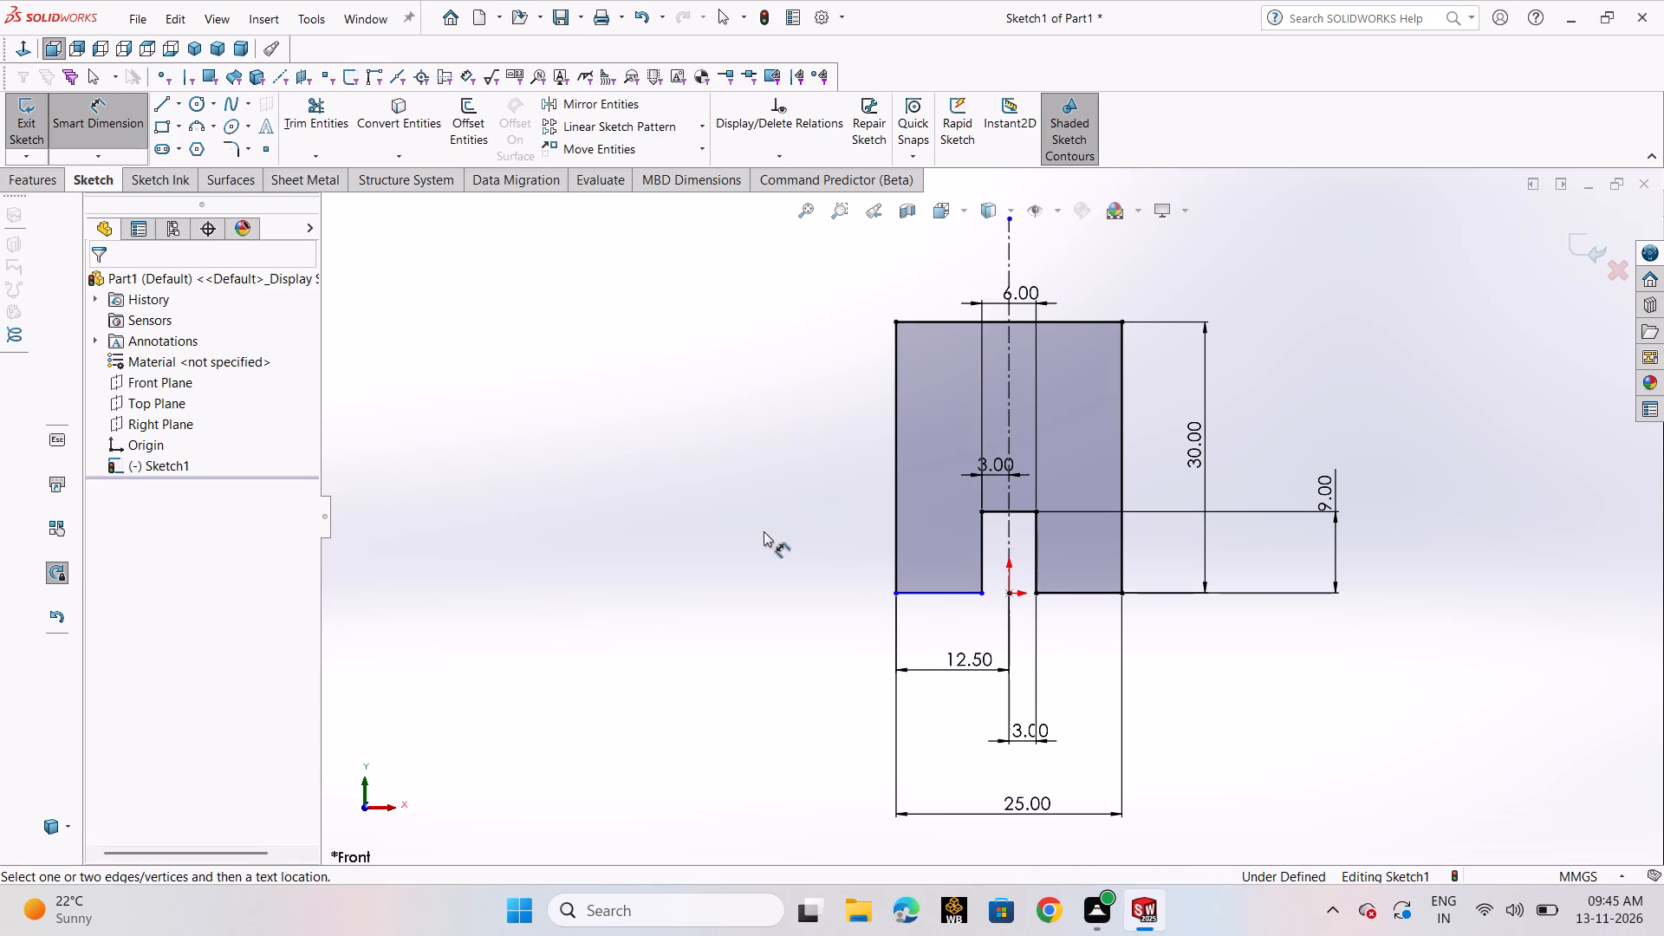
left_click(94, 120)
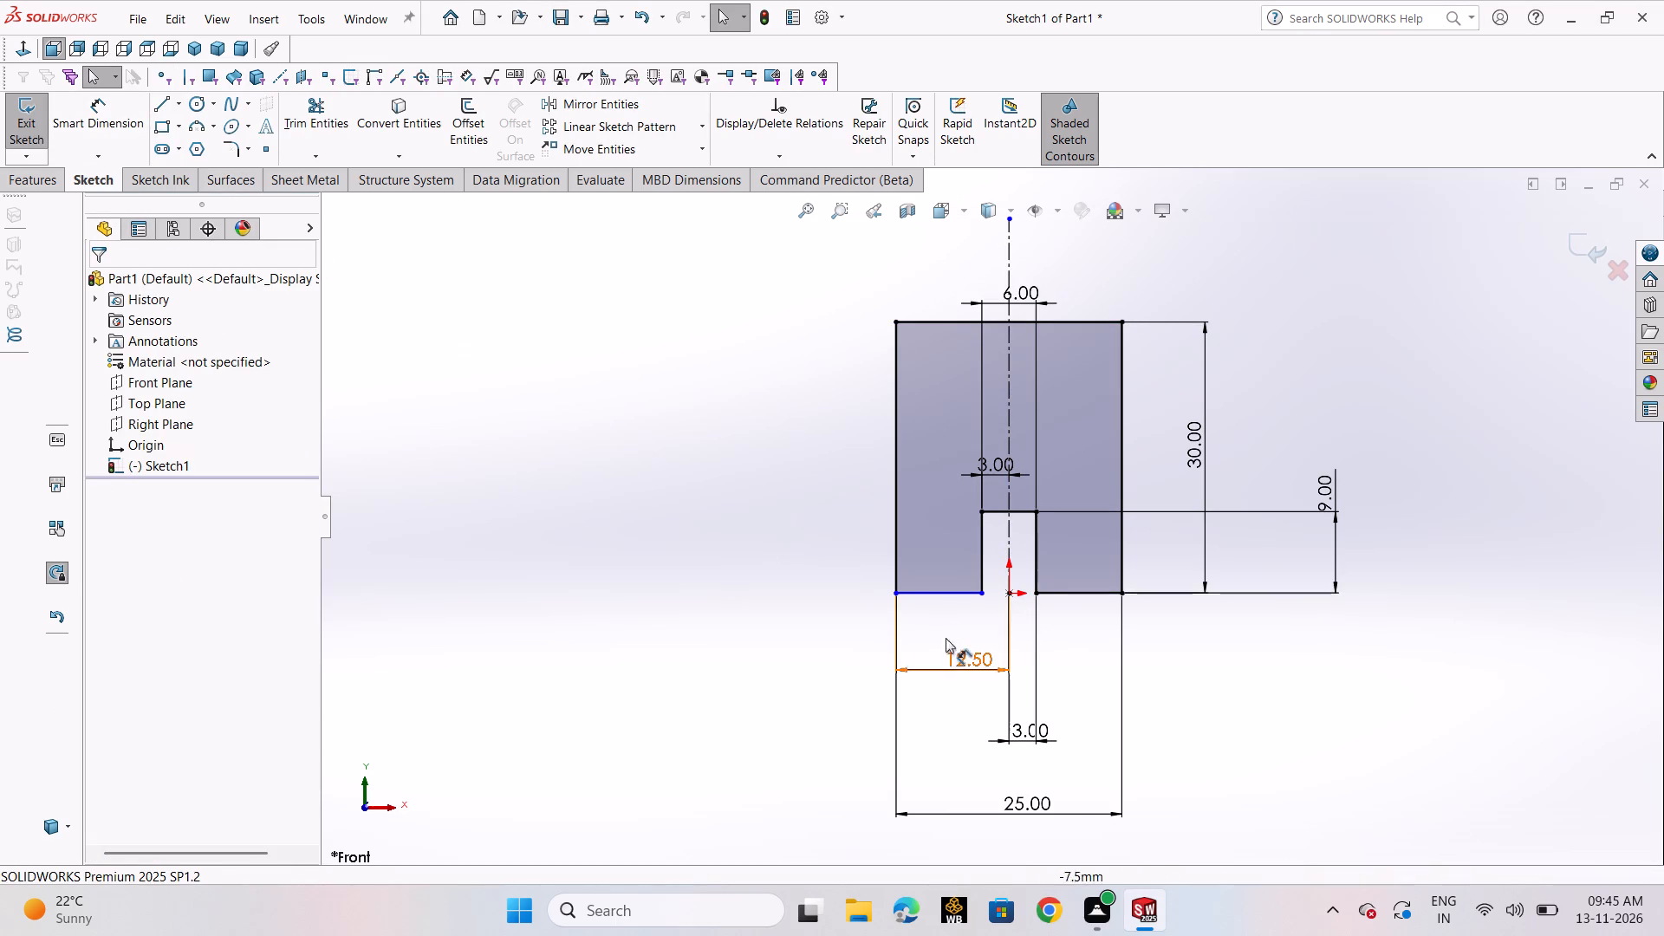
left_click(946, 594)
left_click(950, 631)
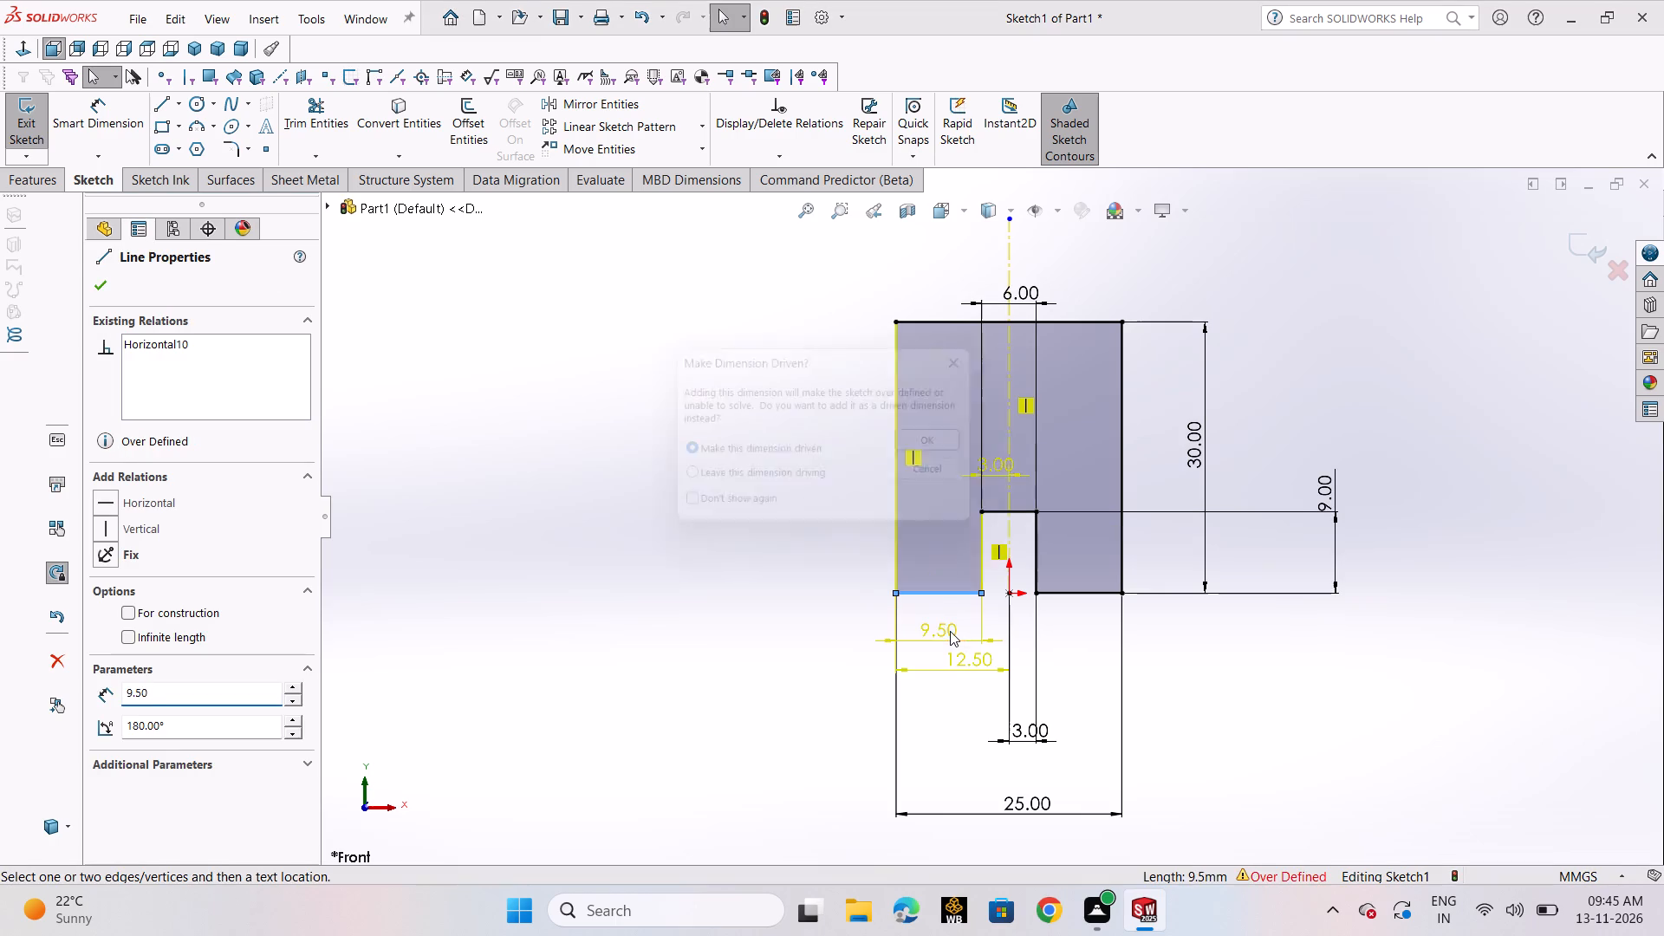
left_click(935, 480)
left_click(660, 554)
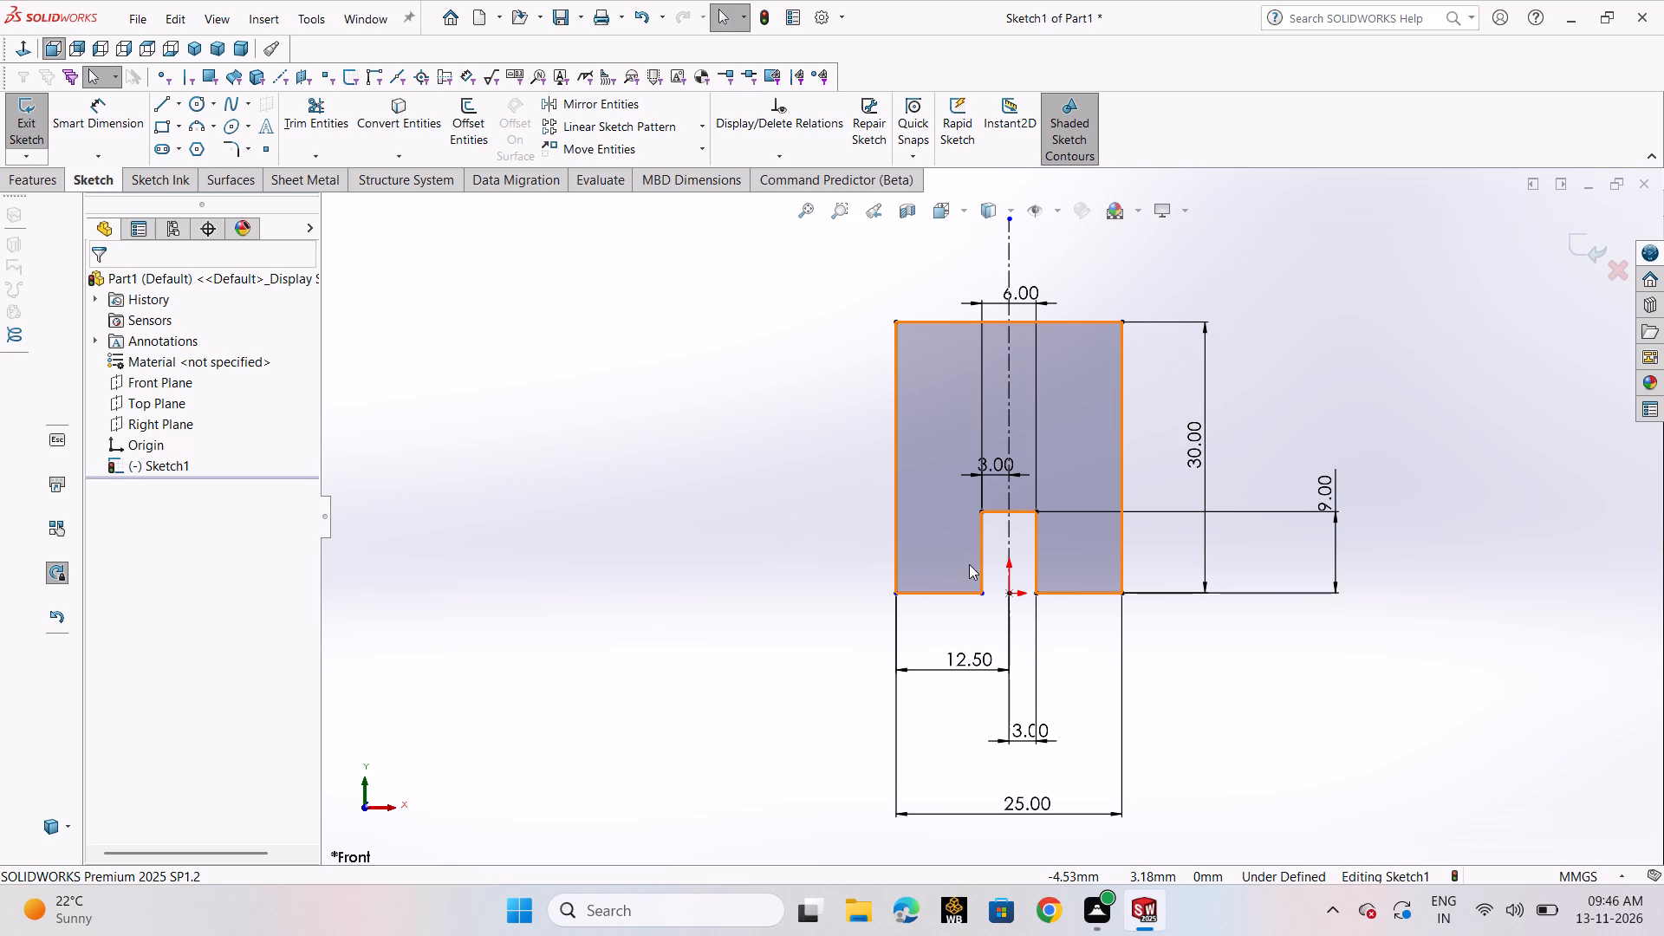
Exit the slotted profile sketch.
left_click(31, 123)
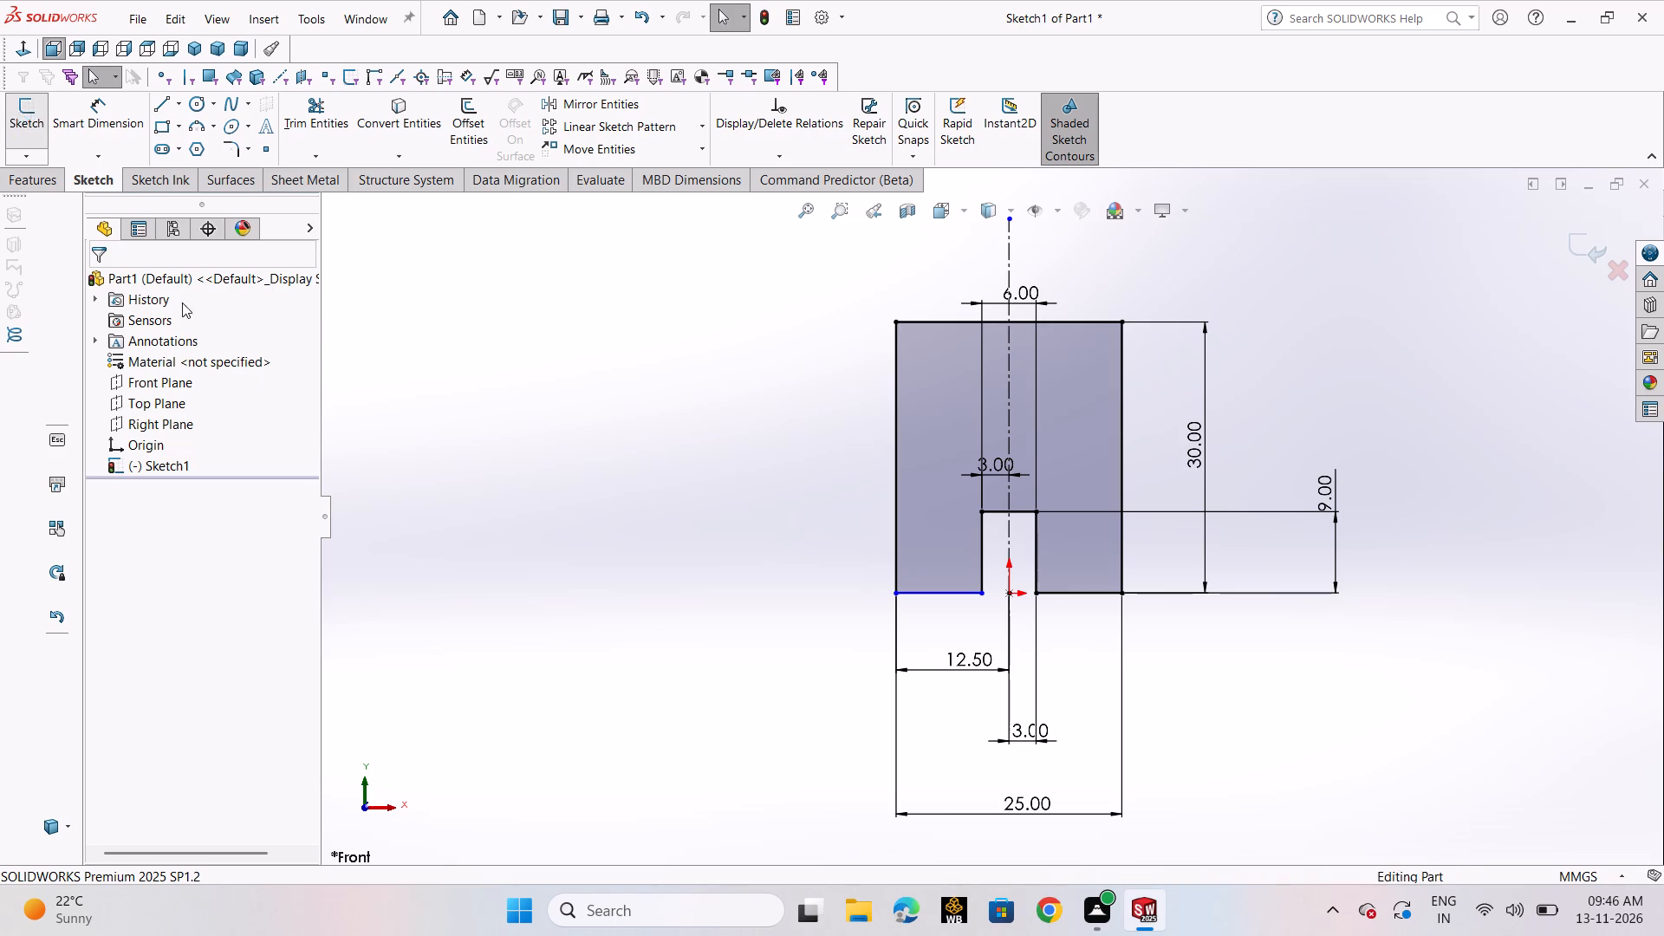
left_click(735, 570)
Extrude the slotted profile sketch as a boss 10 mm deep, using the Mid Plane end condition.
left_click(32, 122)
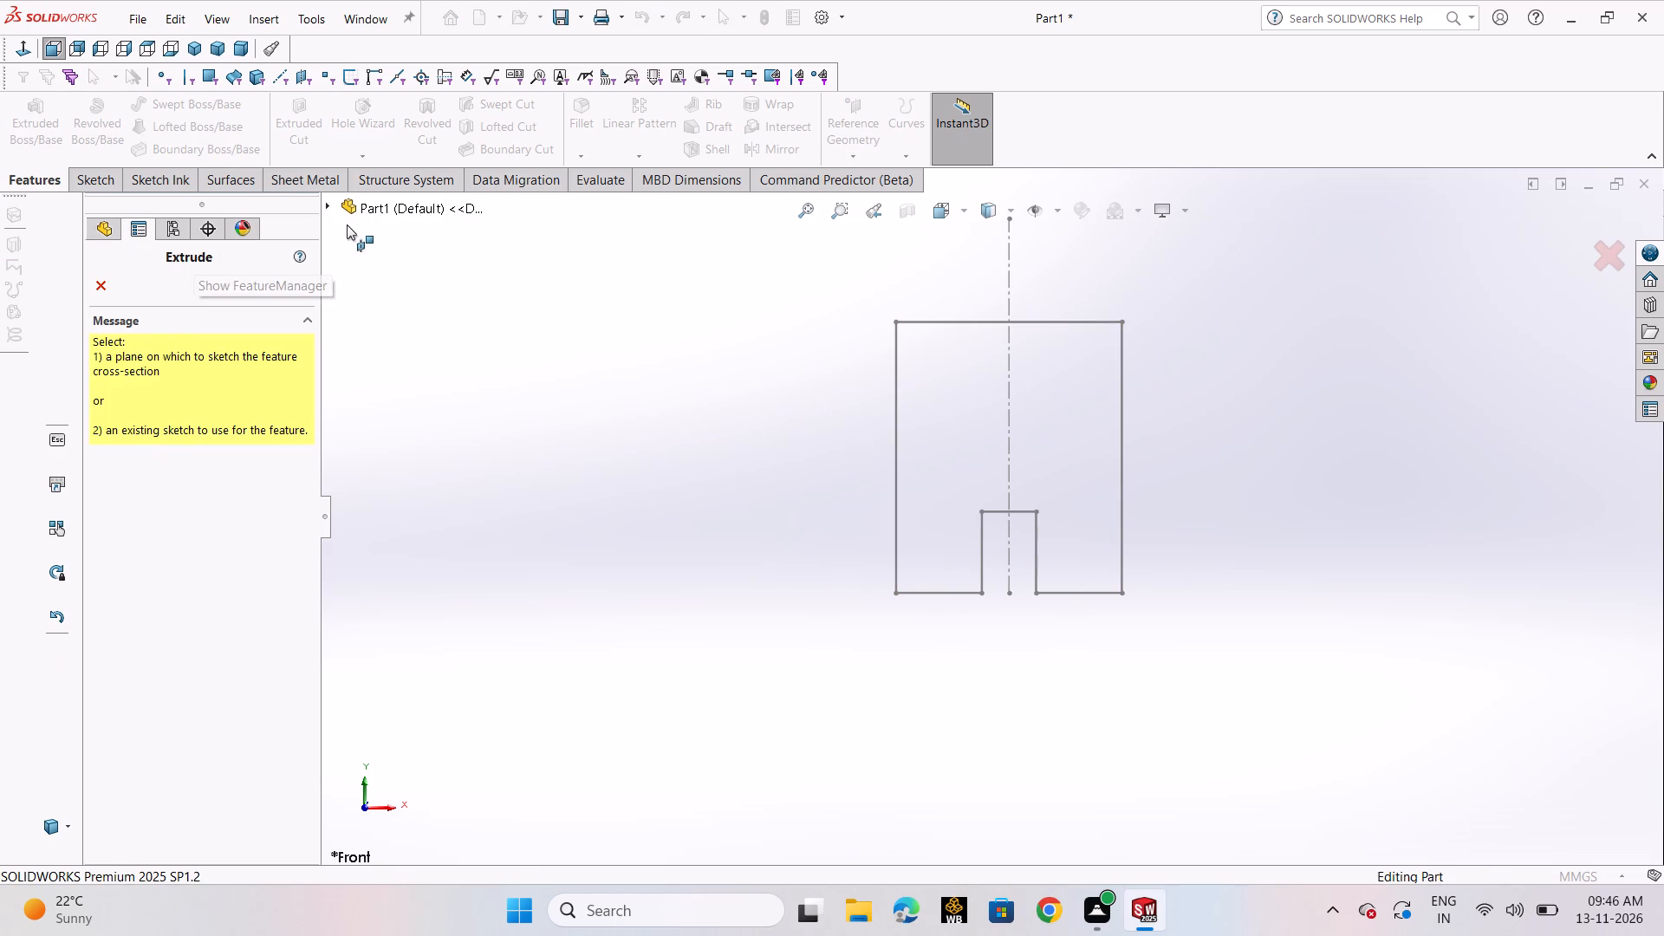
left_click_drag(333, 205, 324, 205)
left_click(413, 396)
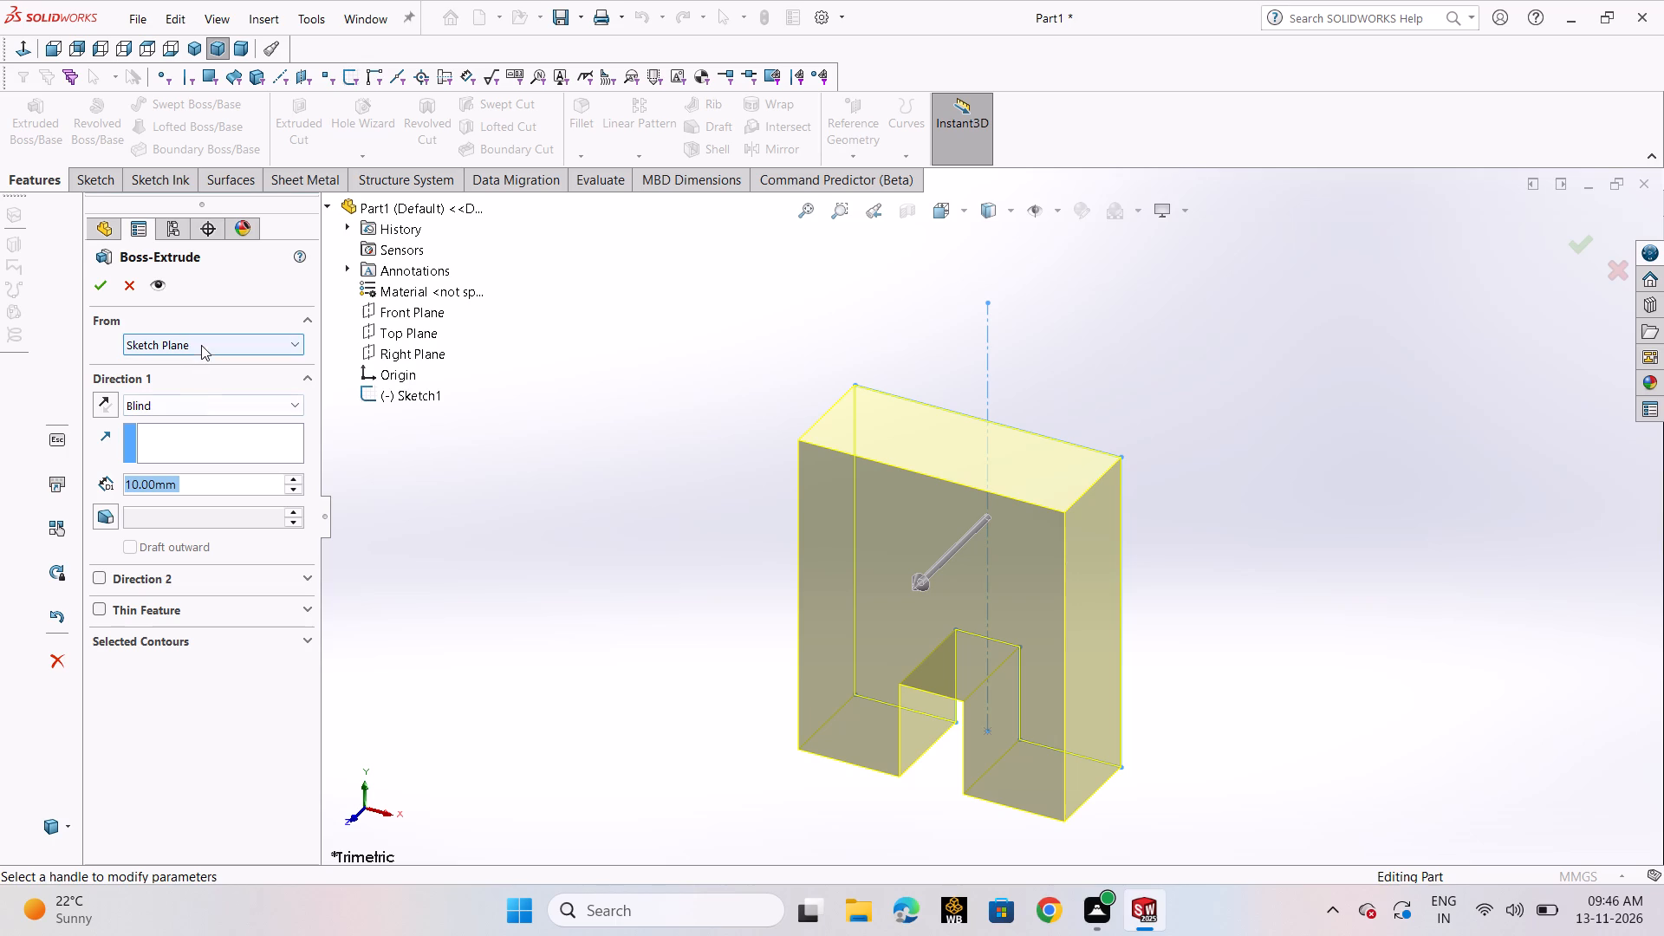
left_click(207, 400)
left_click(213, 500)
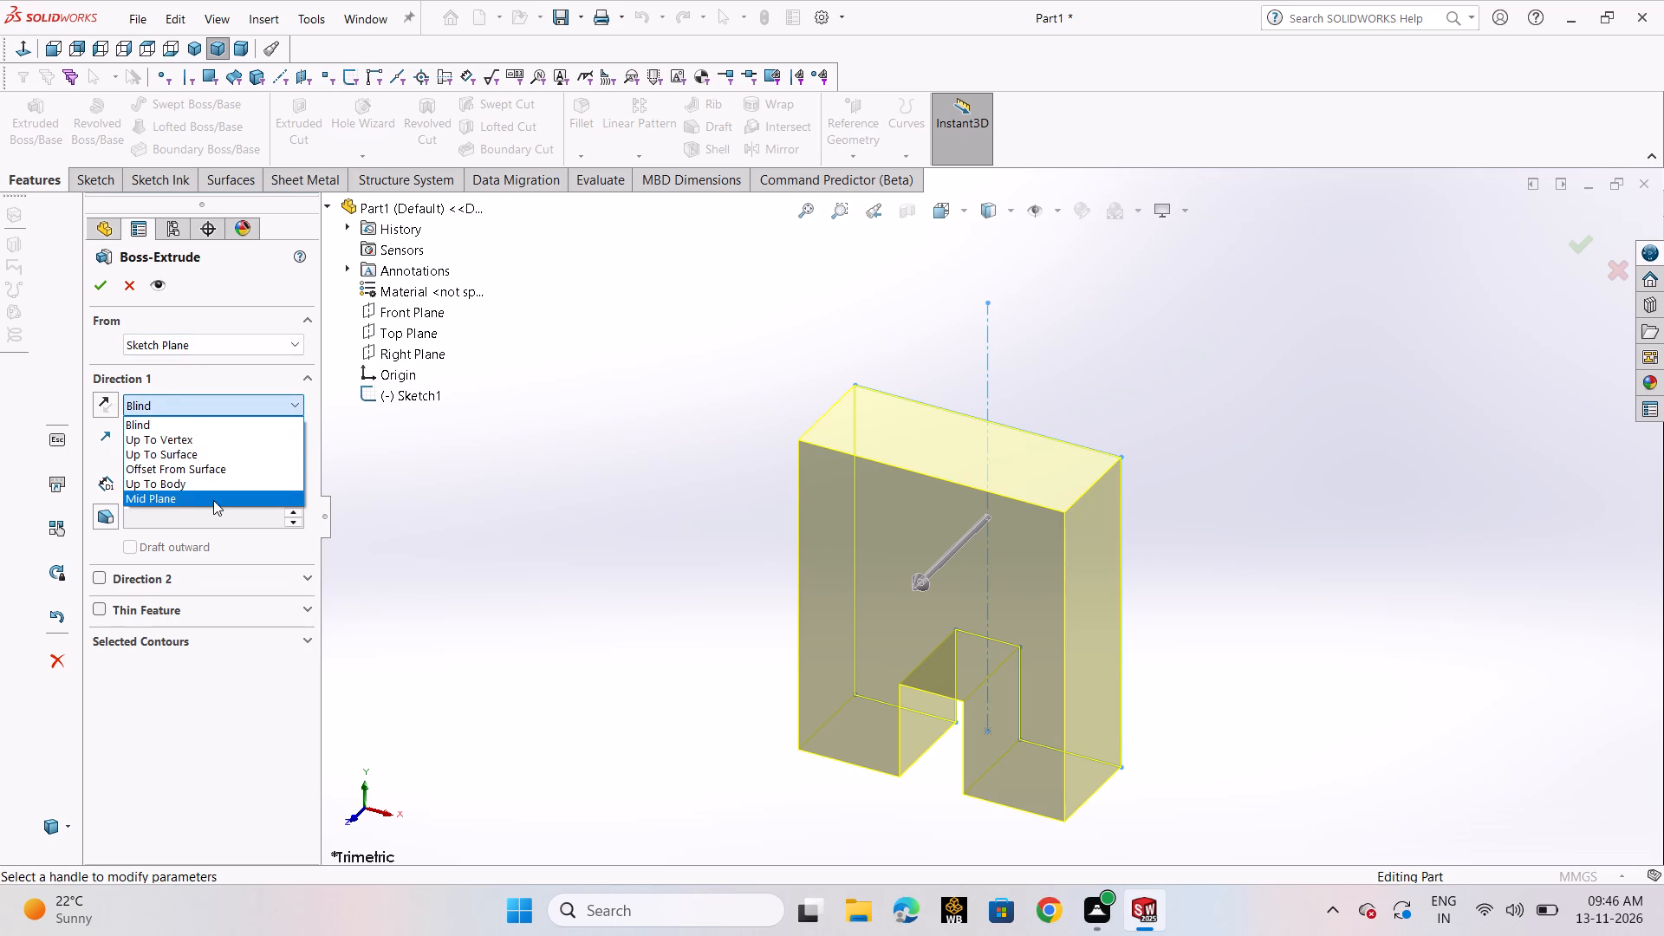
left_click(97, 290)
left_click(451, 595)
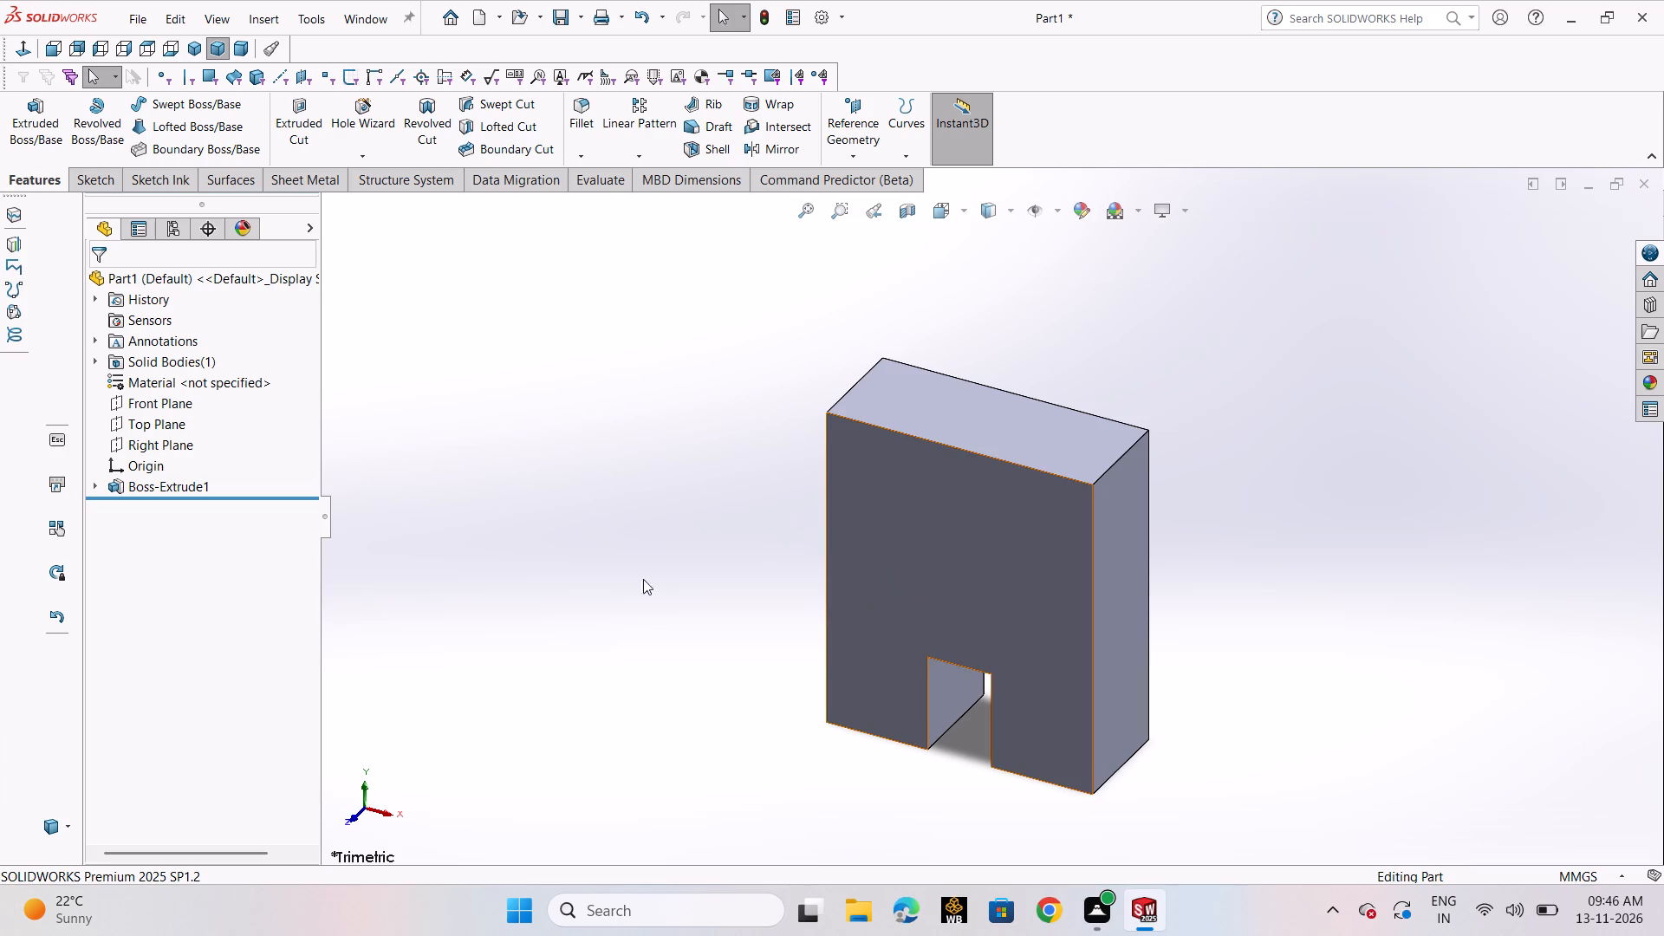
Start a new sketch on the Front Plane.
left_click(142, 410)
left_click(169, 389)
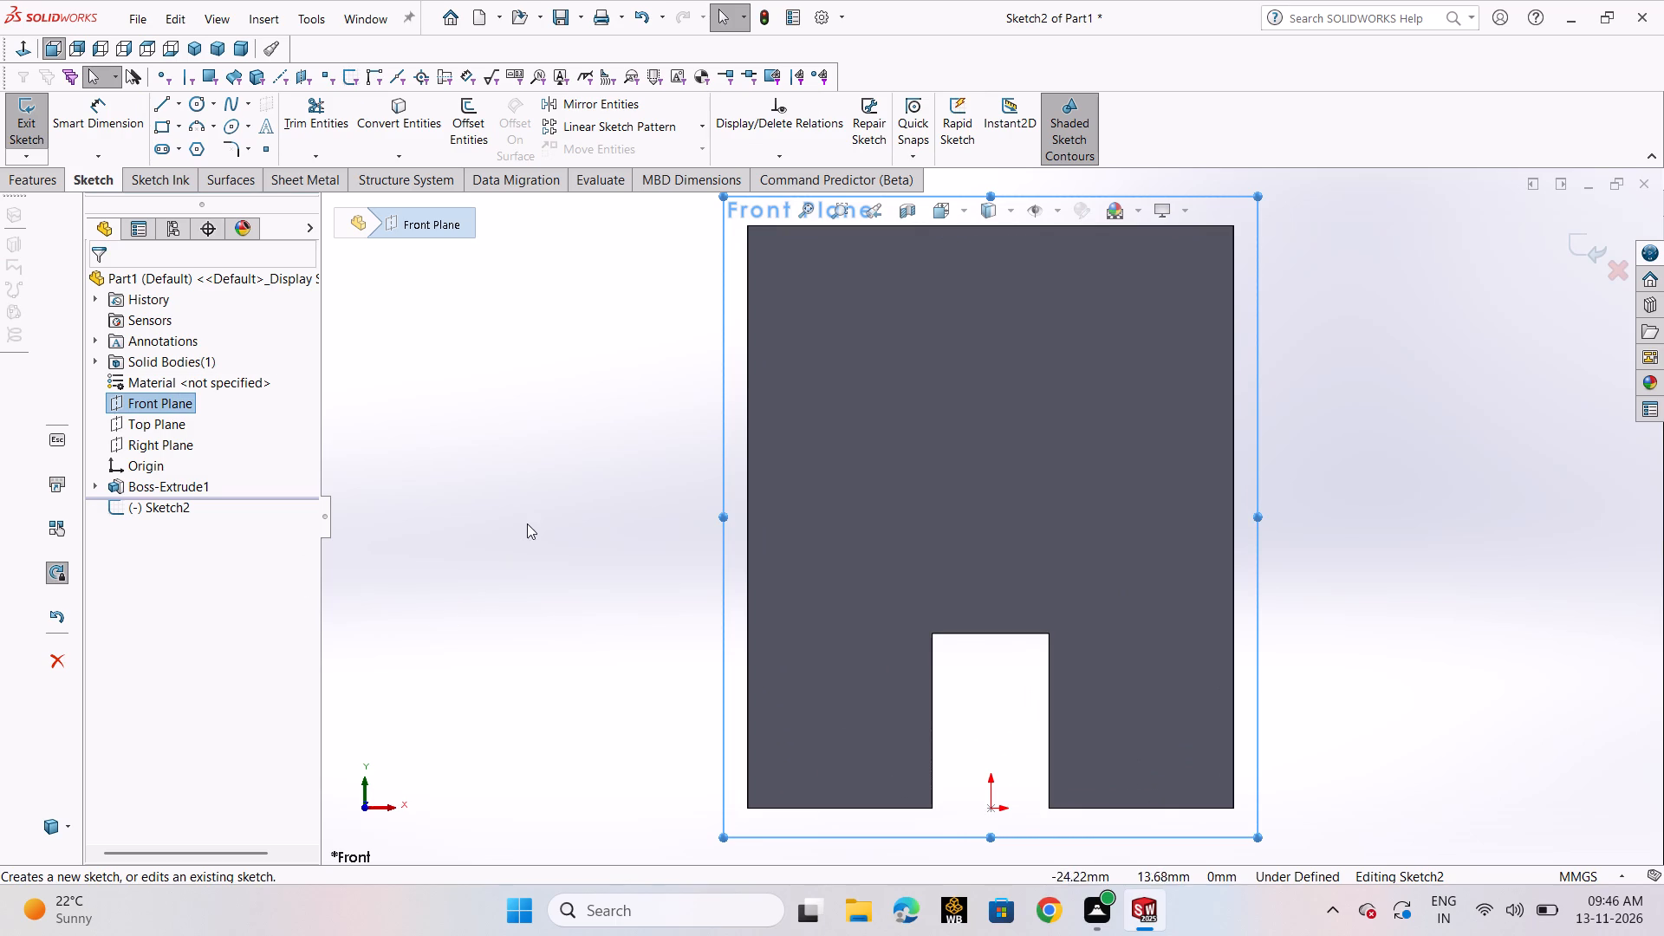
scroll(879, 561, "up", 2)
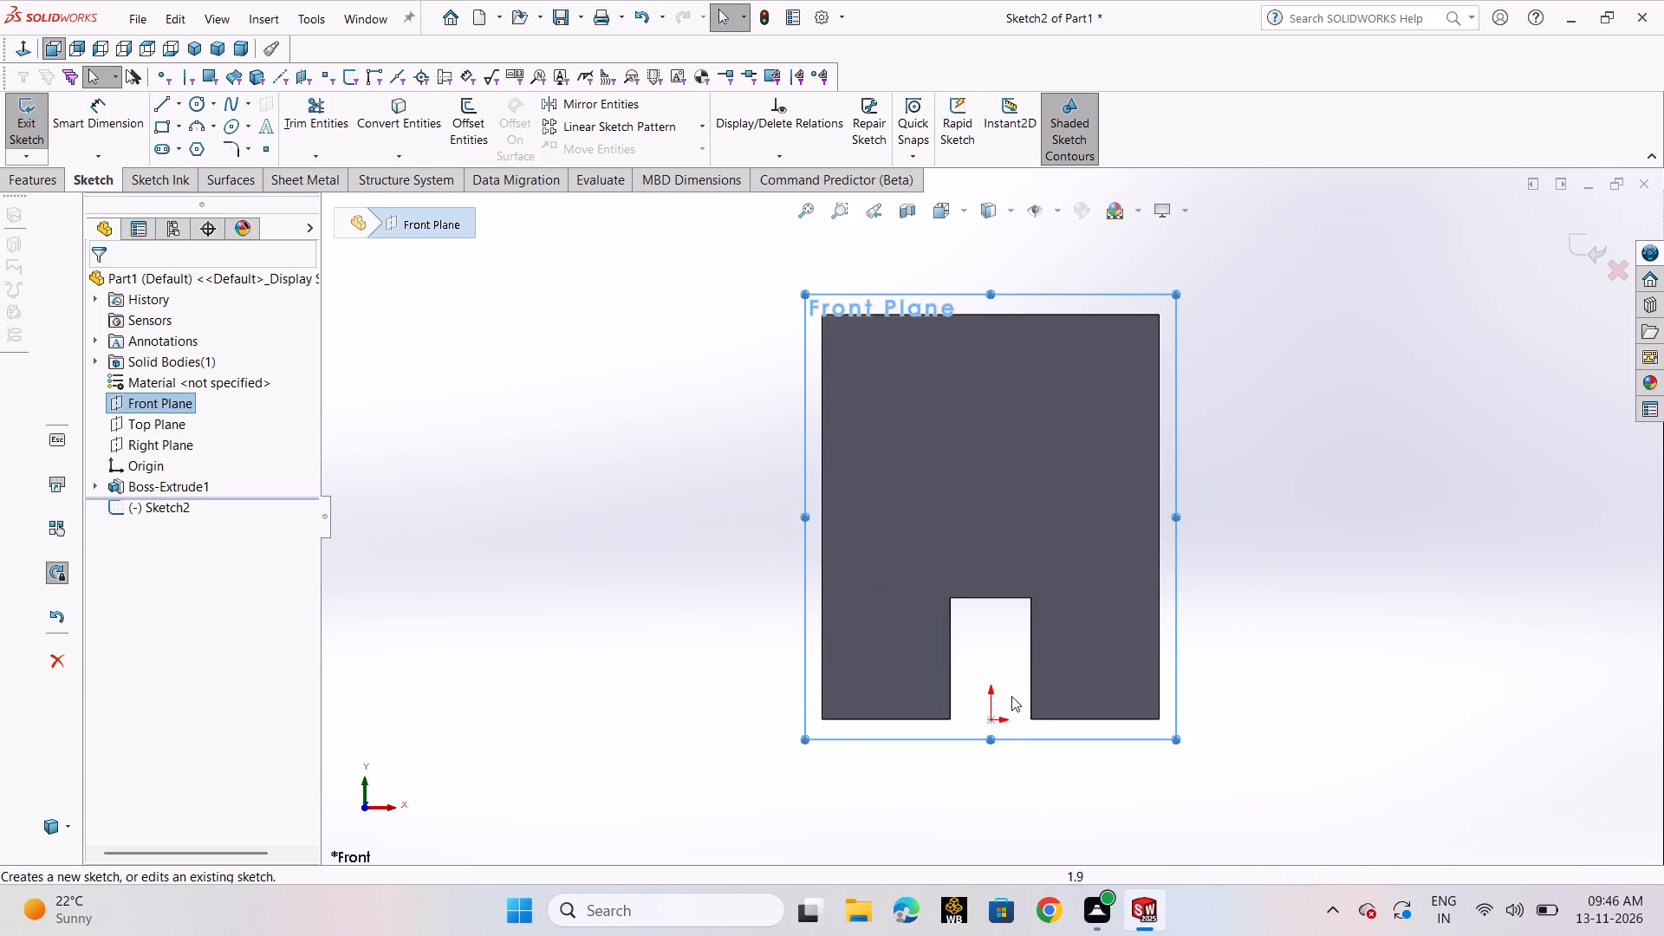
left_click(605, 548)
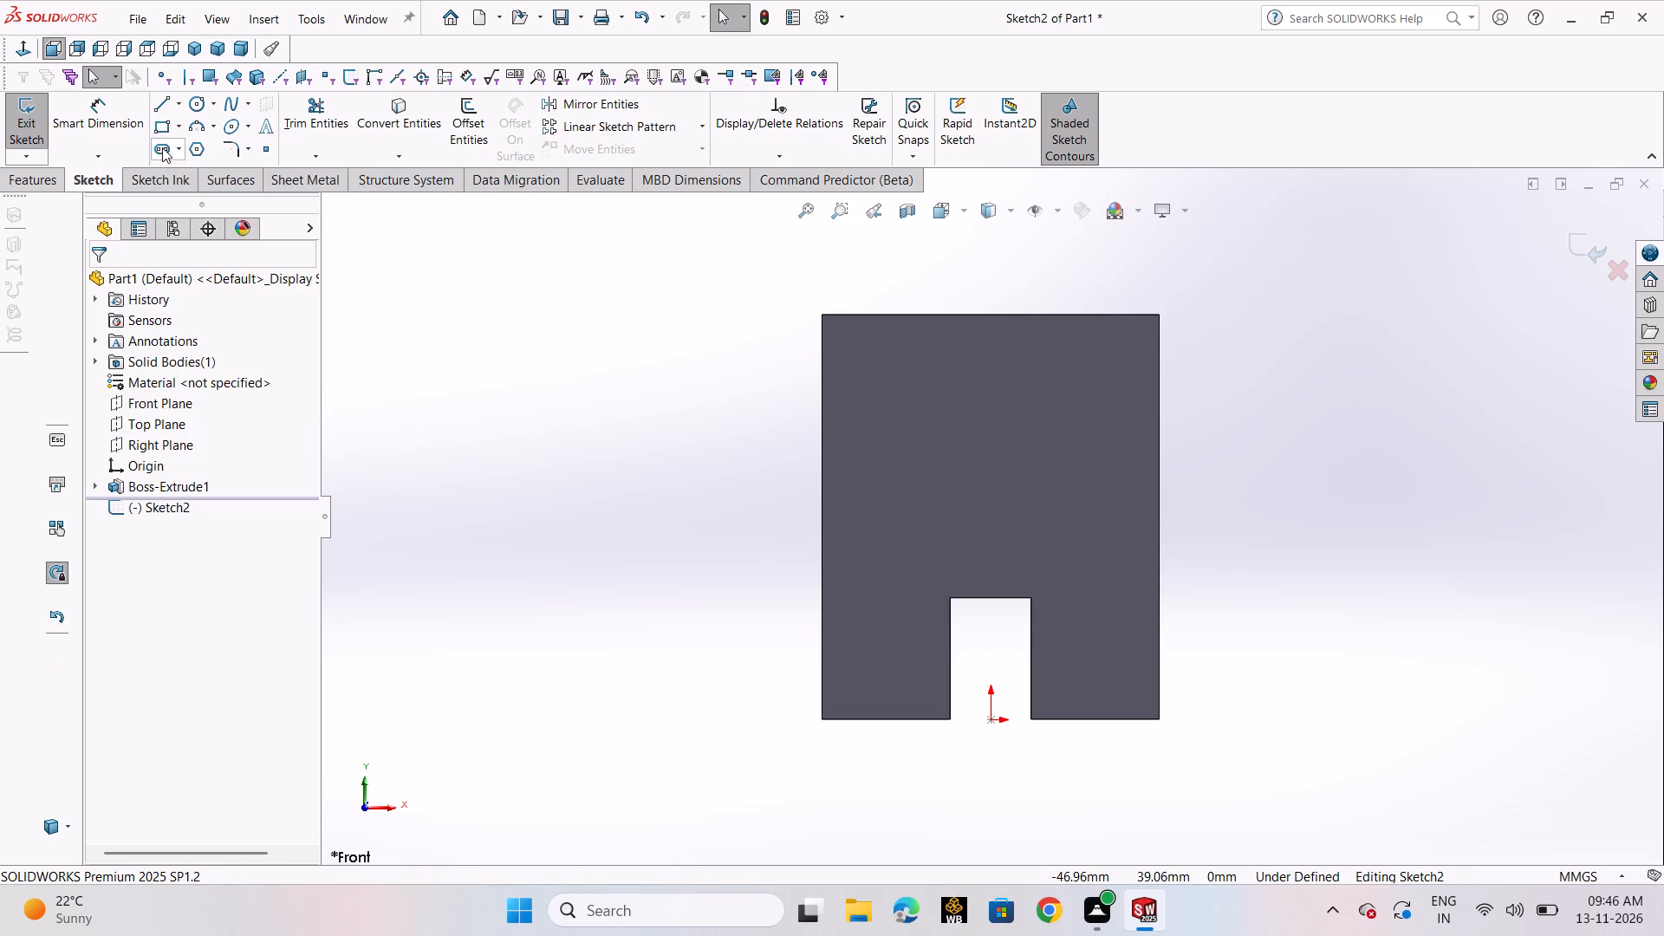
Draw a horizontal centerline about 35 mm long from the origin, extending past the block's left side.
left_click(179, 108)
left_click(195, 148)
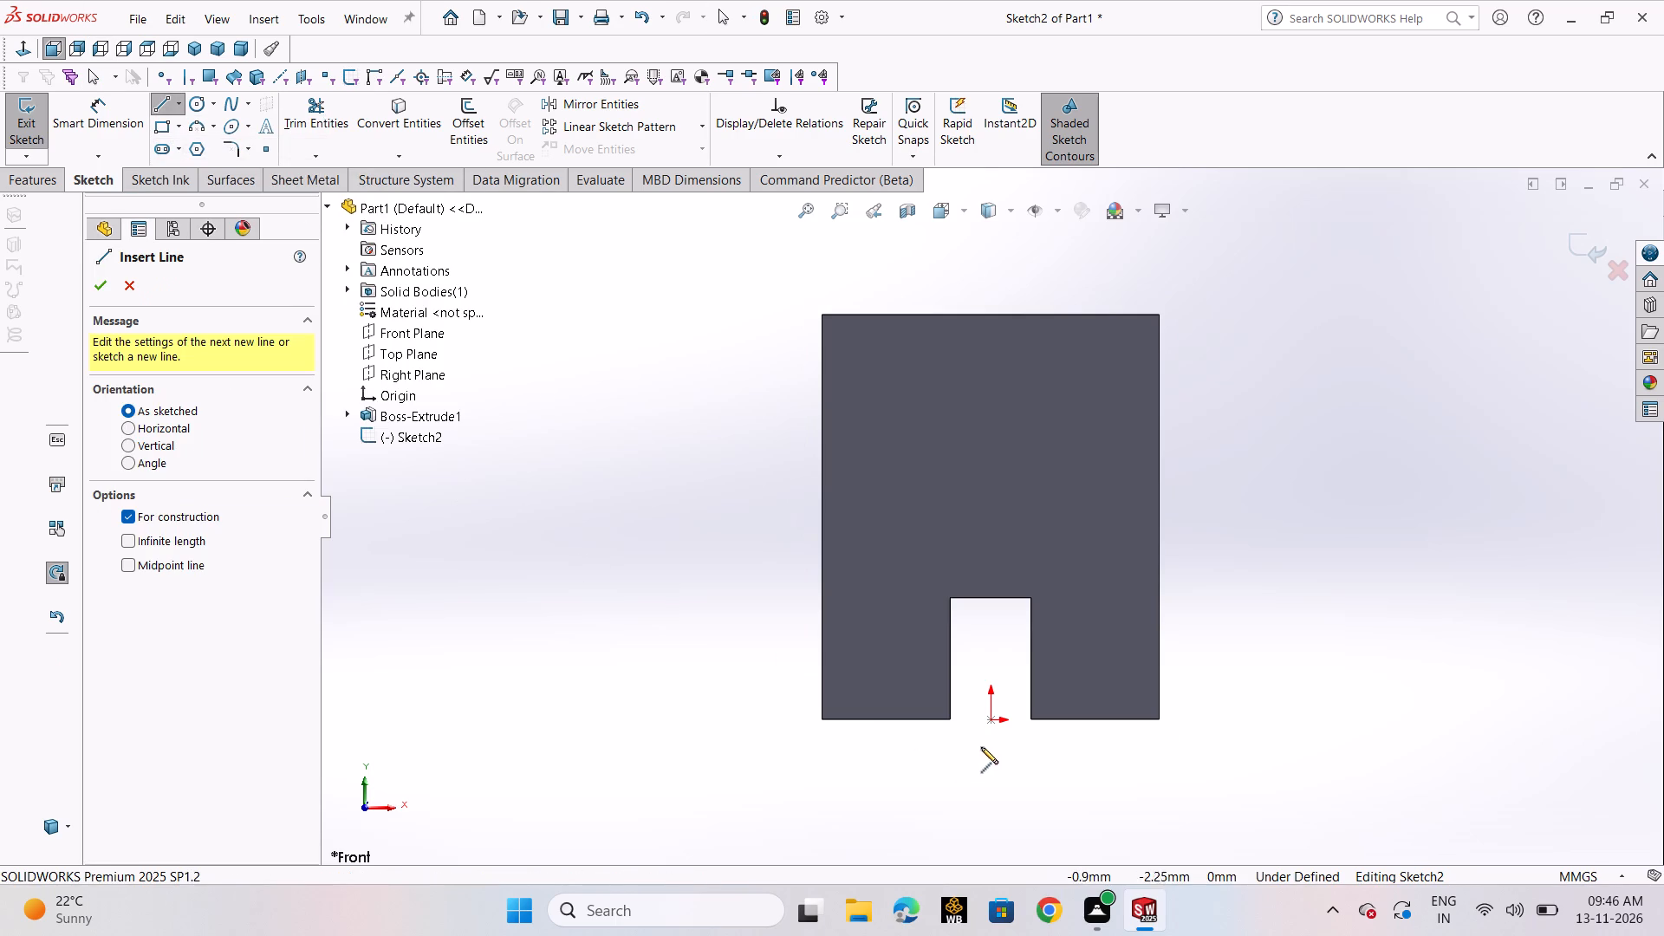
left_click(992, 721)
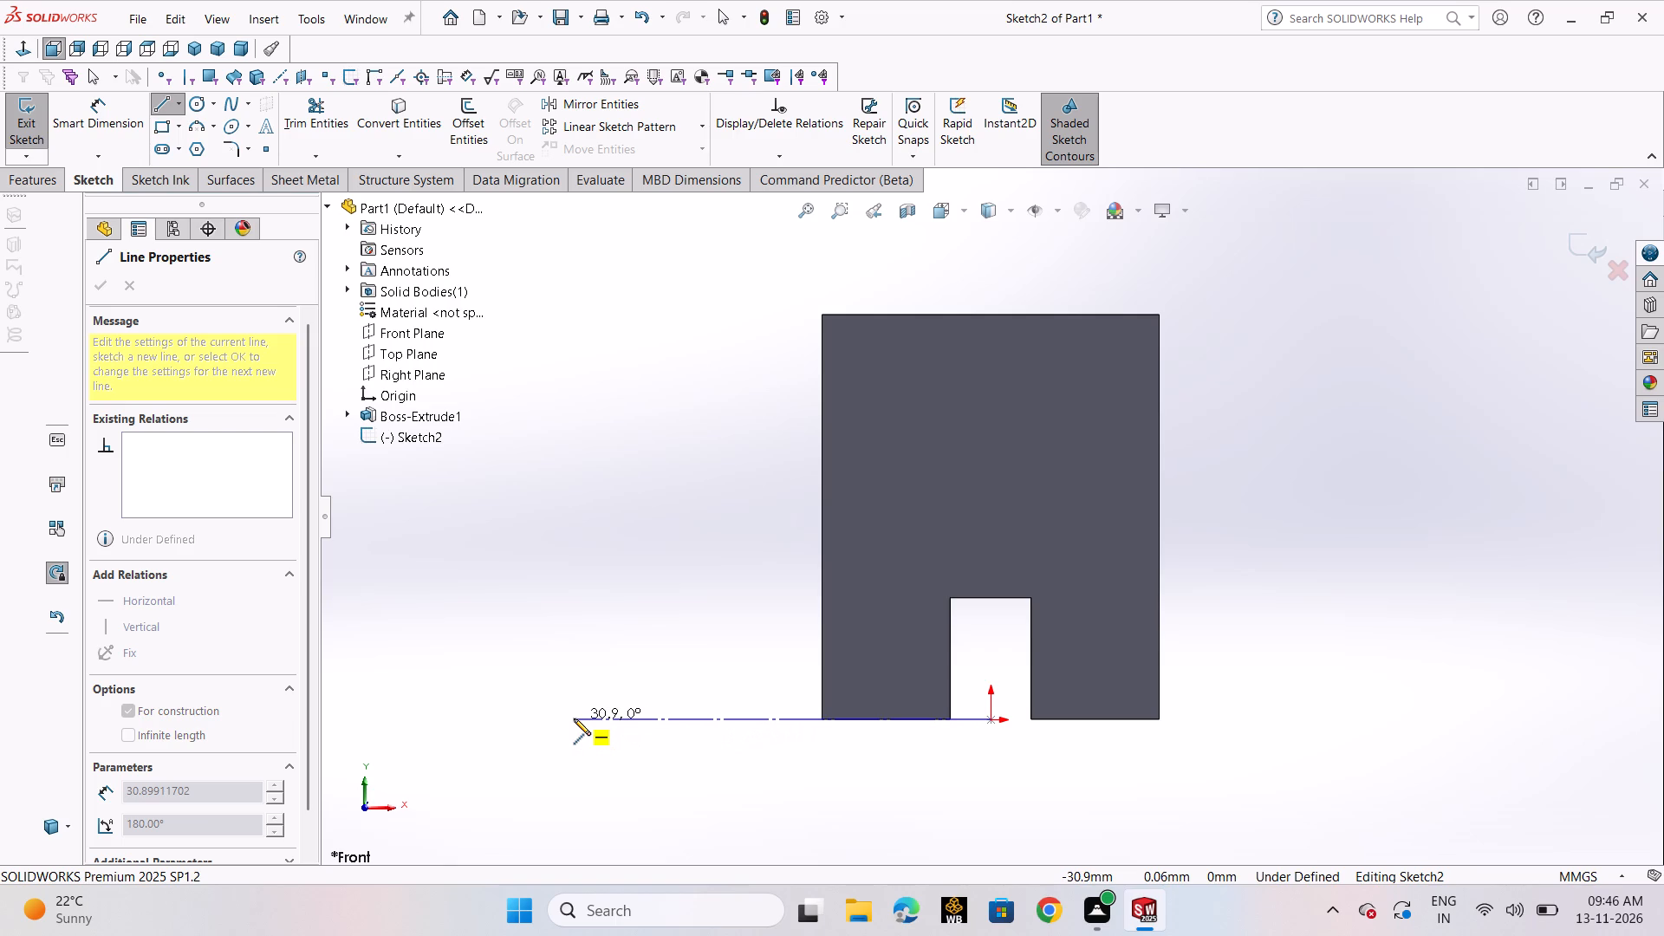
left_click(516, 716)
right_click(511, 715)
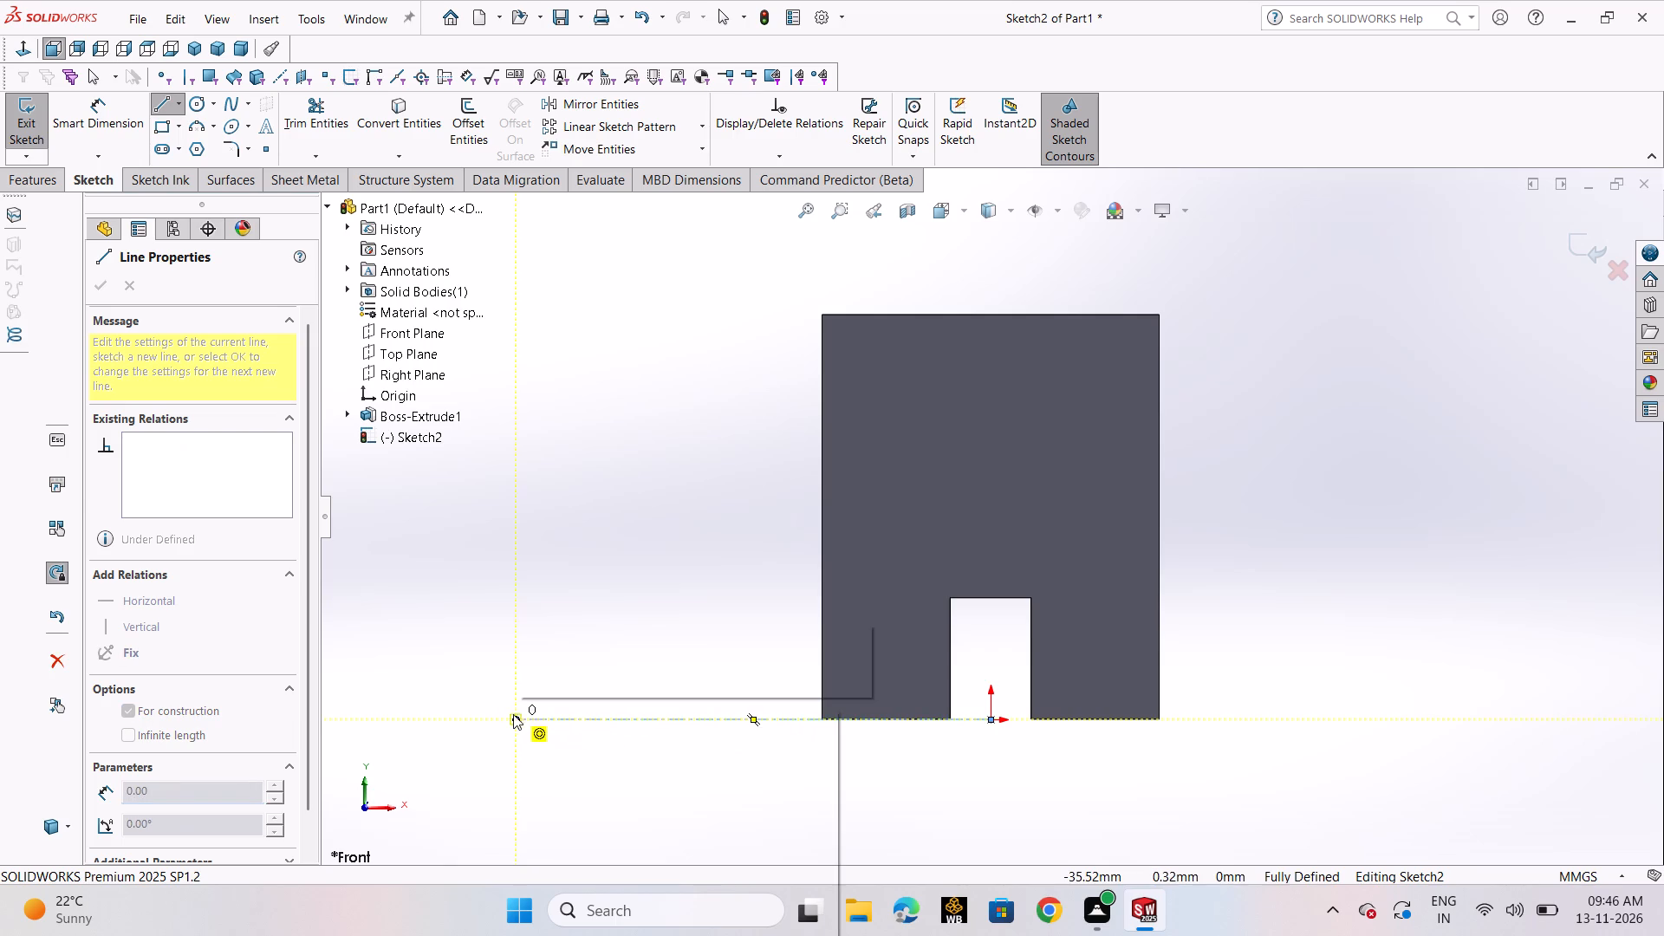
left_click(544, 724)
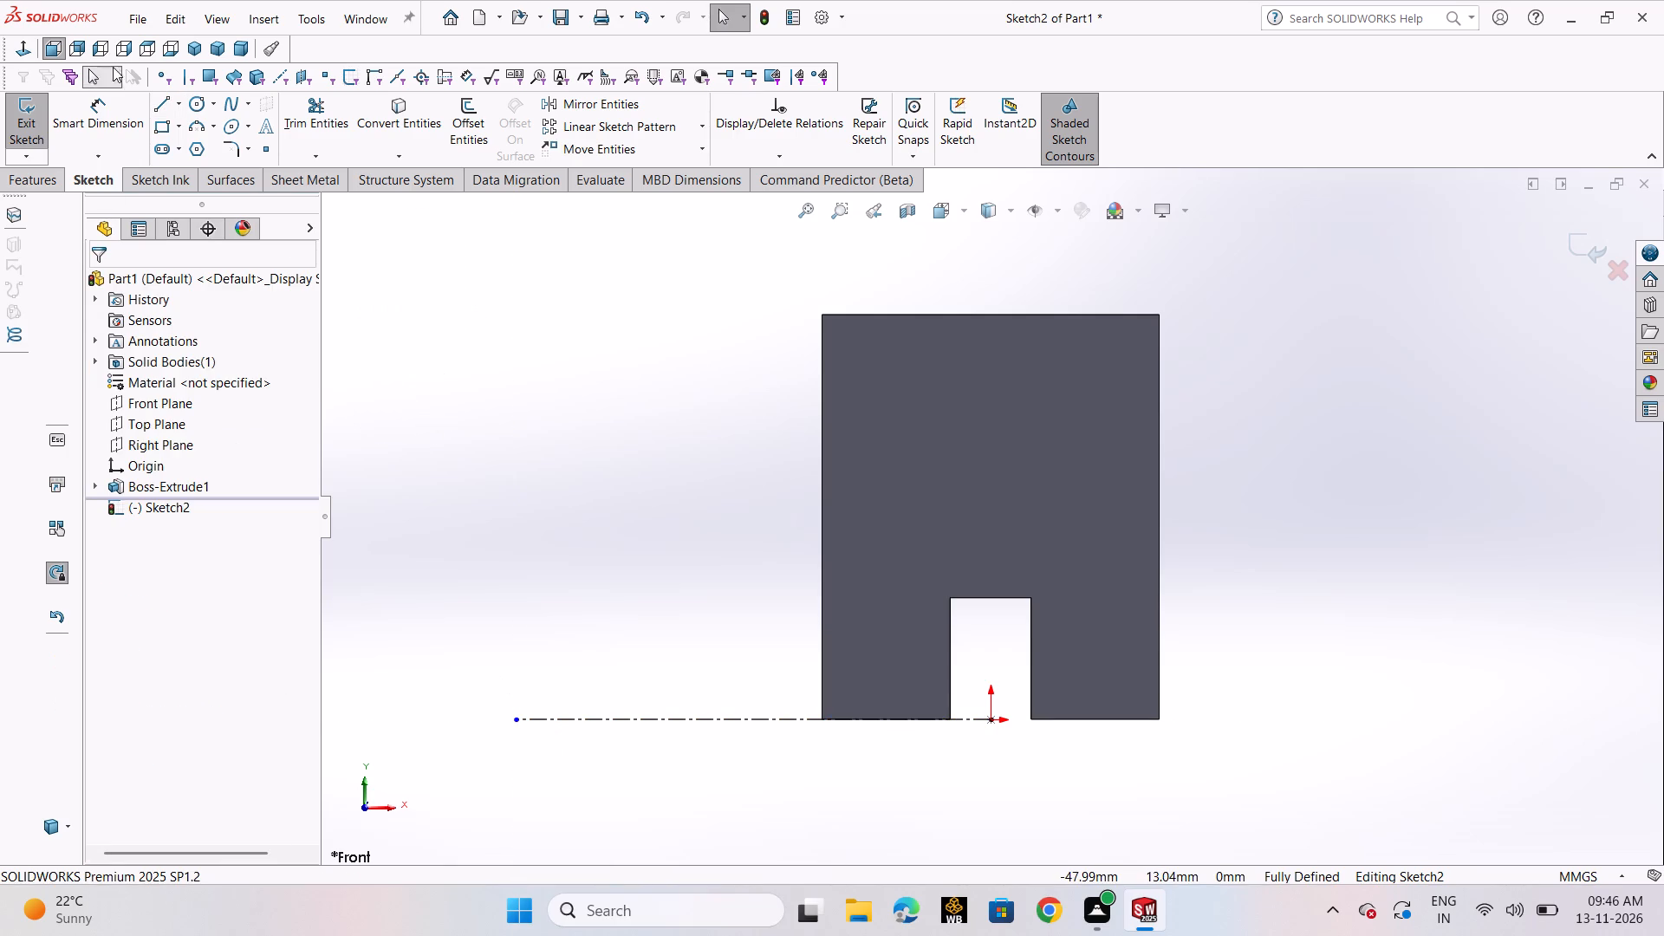
Sketch a vertical line about 33.5 mm long upward from the centerline, outside the block's left side.
left_click(178, 102)
left_click(184, 119)
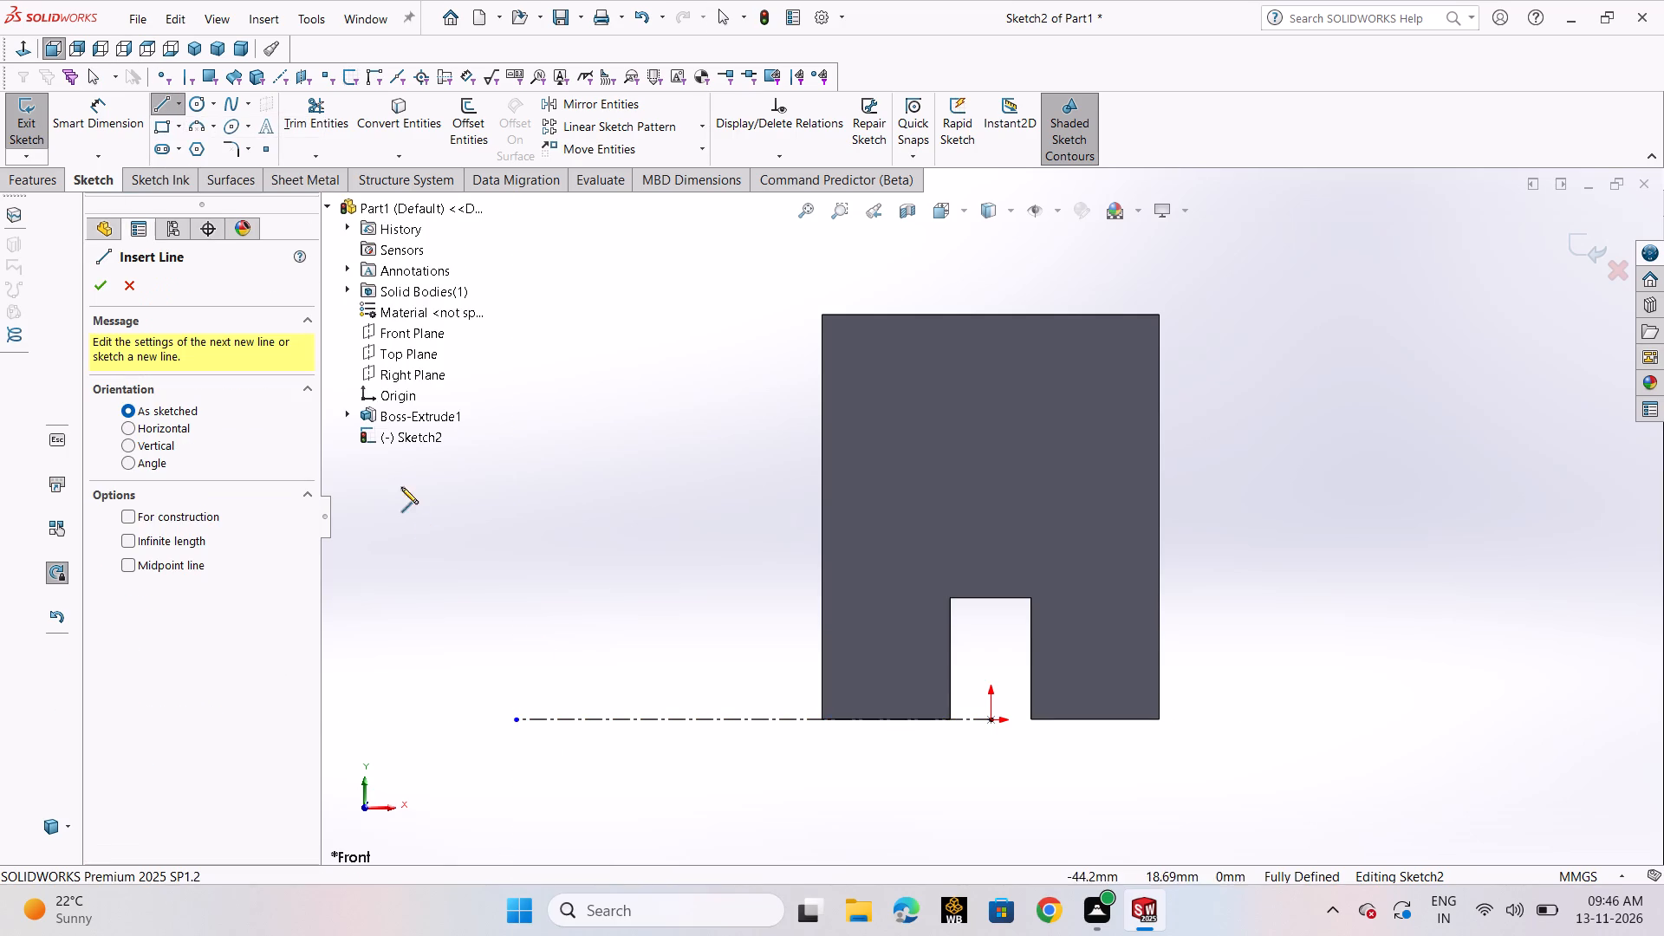
left_click(621, 715)
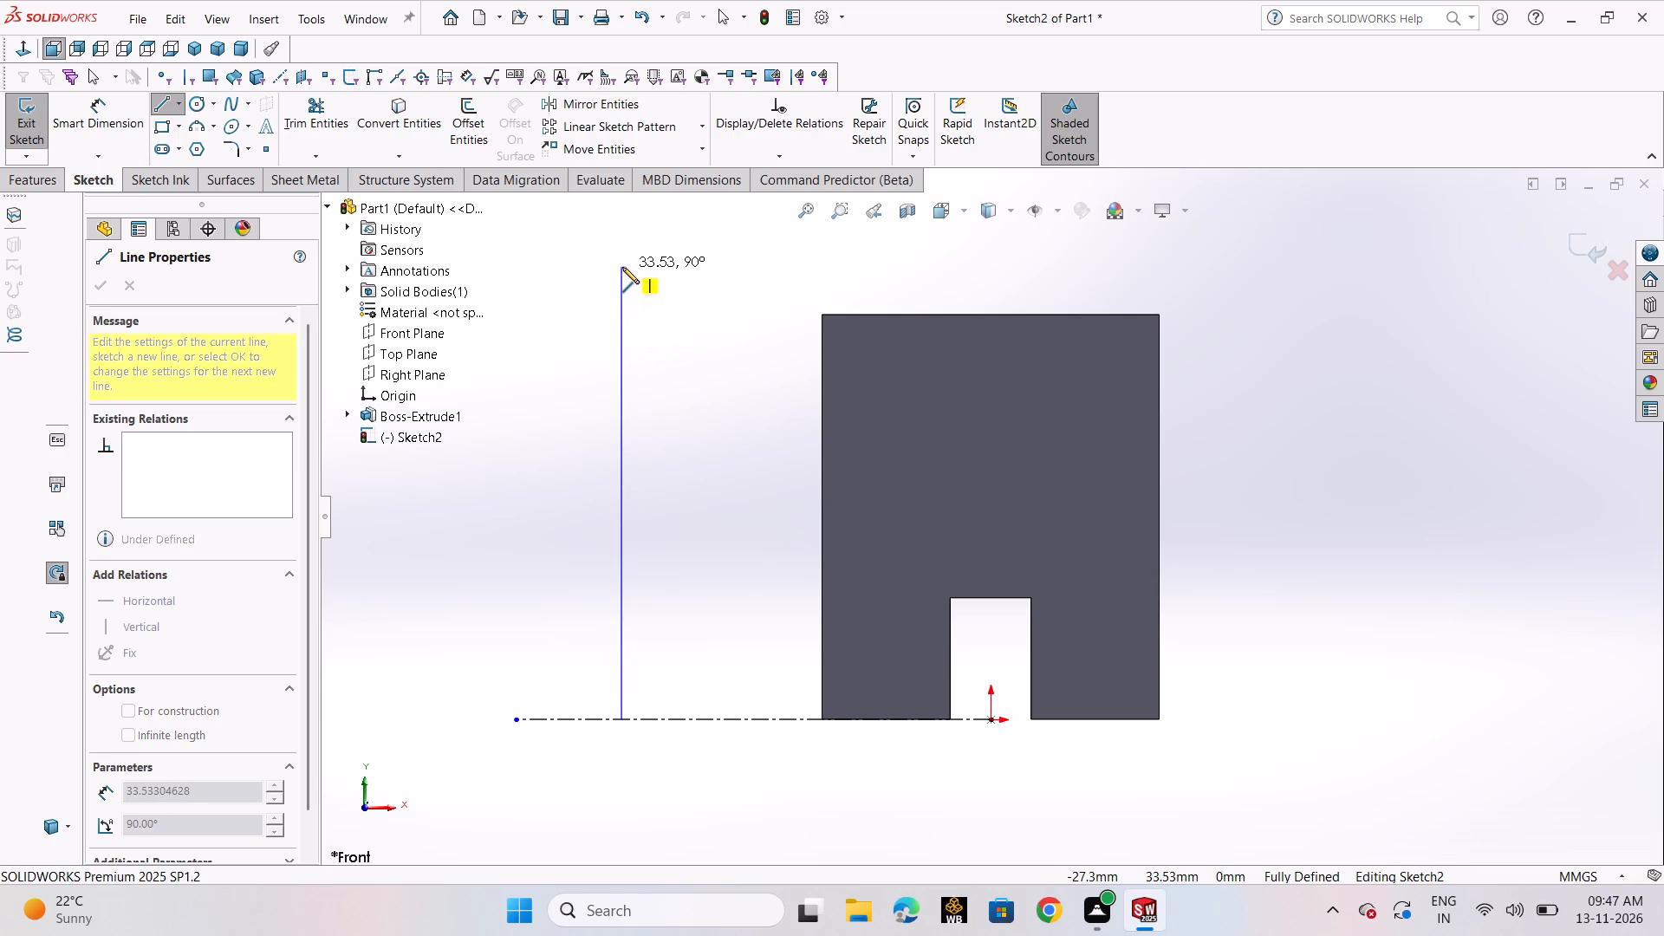
left_click(622, 267)
right_click(622, 267)
left_click(645, 281)
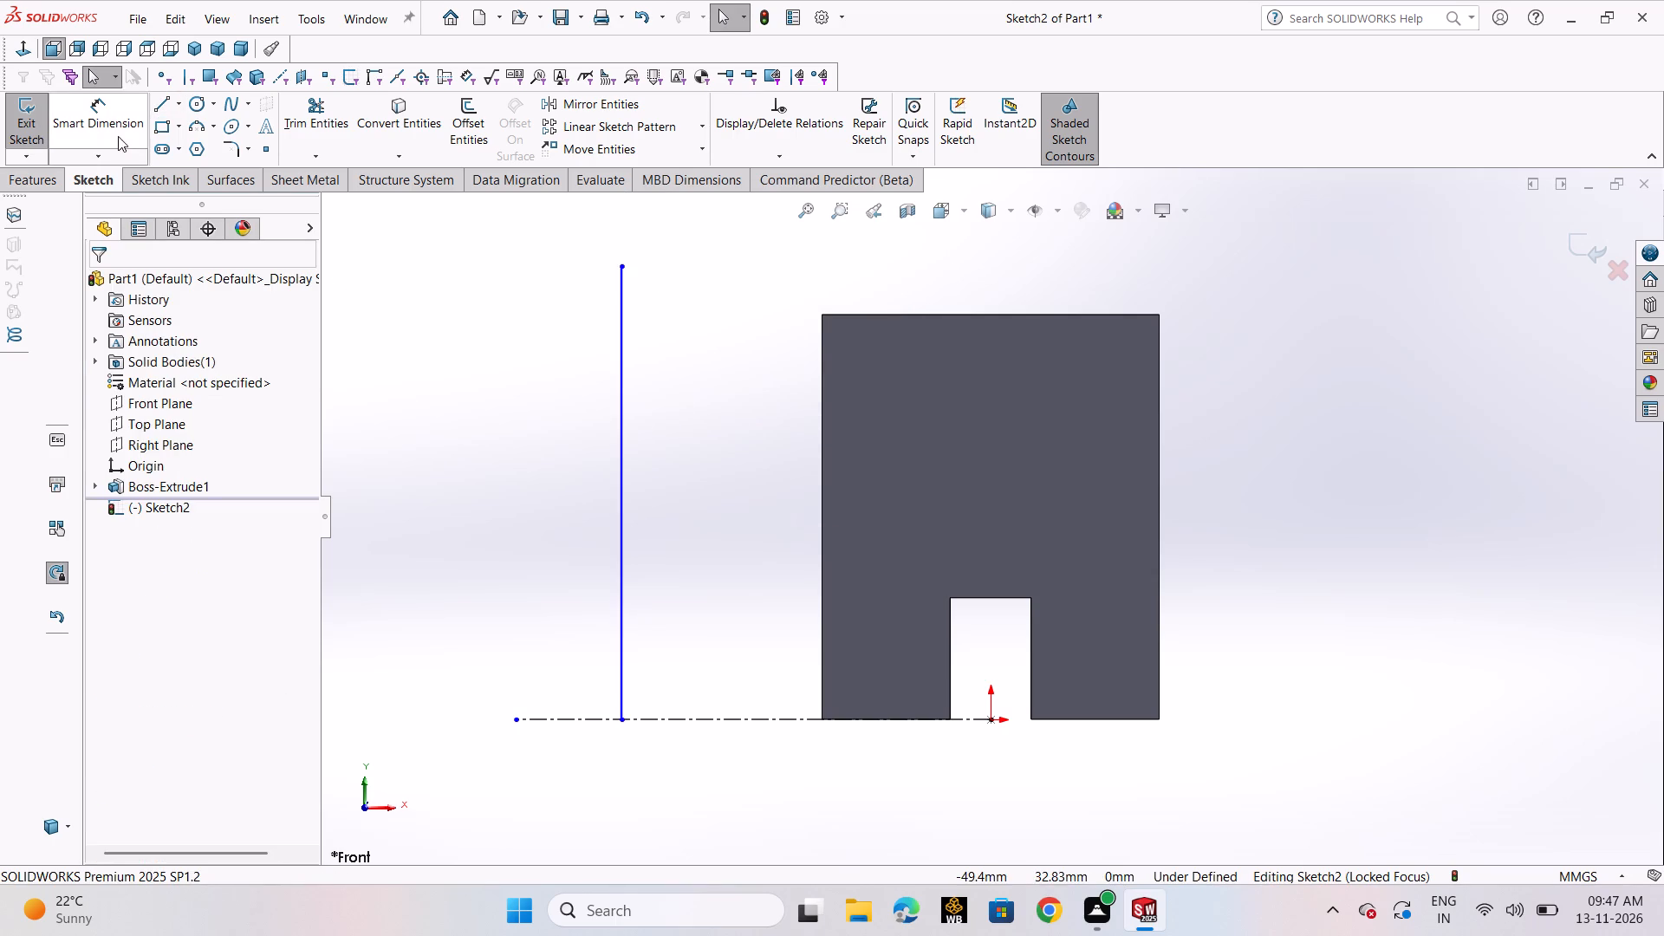
Dimension the vertical line's length as 18+18+5, giving 41 mm.
left_click(117, 134)
left_click(622, 601)
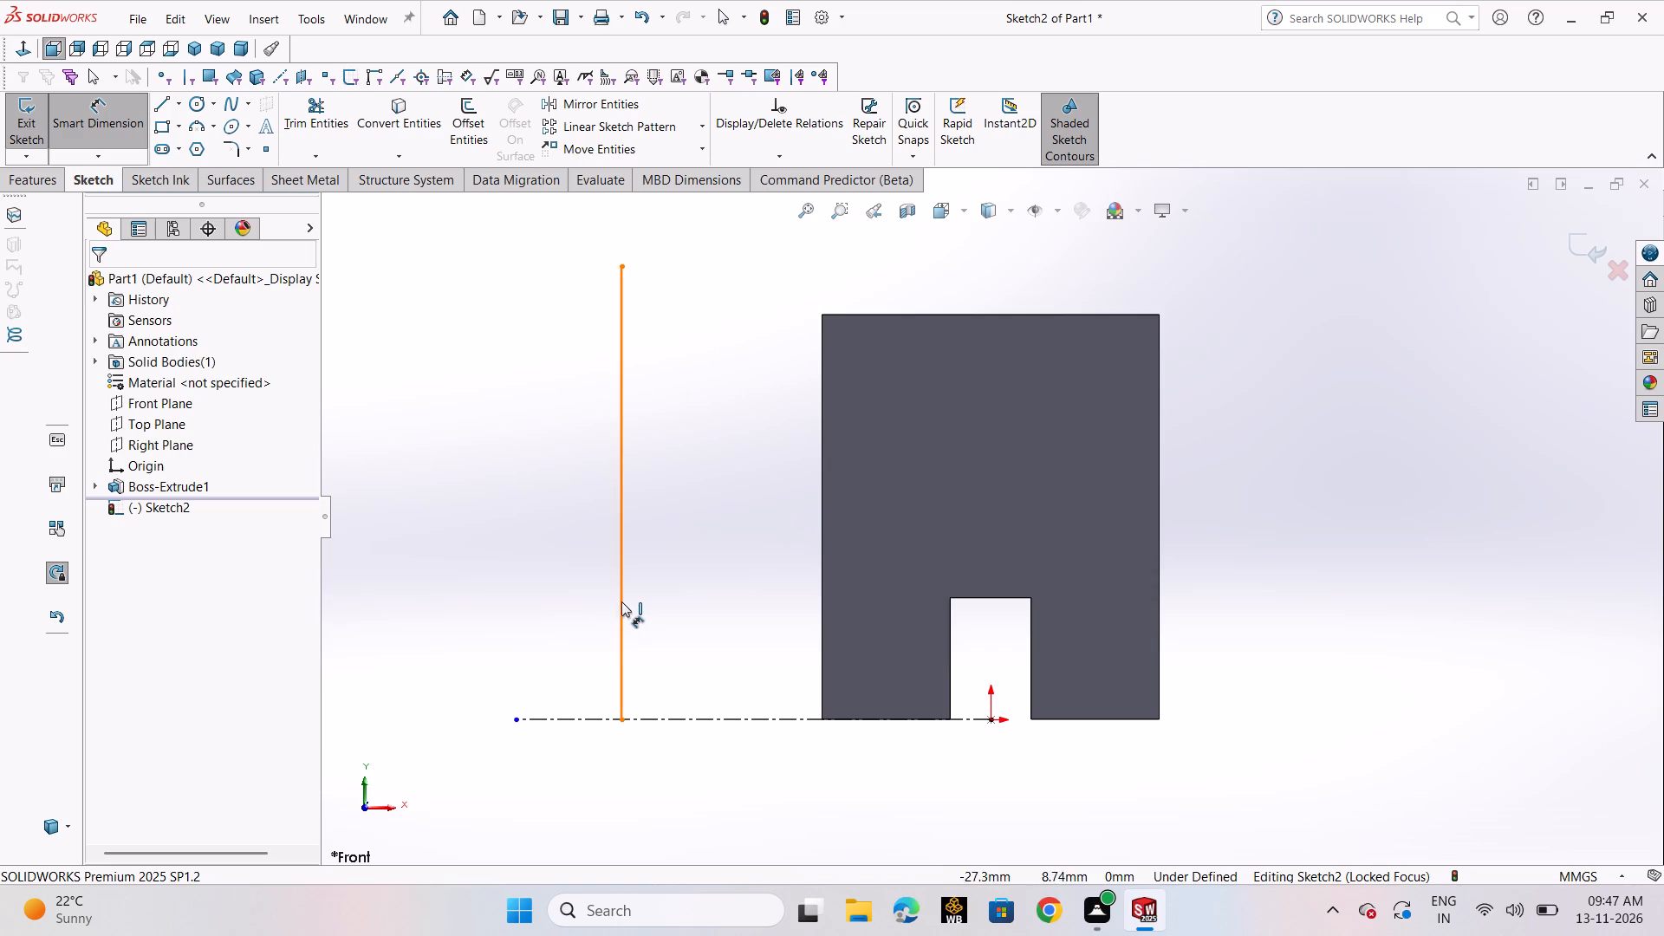
left_click(494, 558)
type("18+18+")
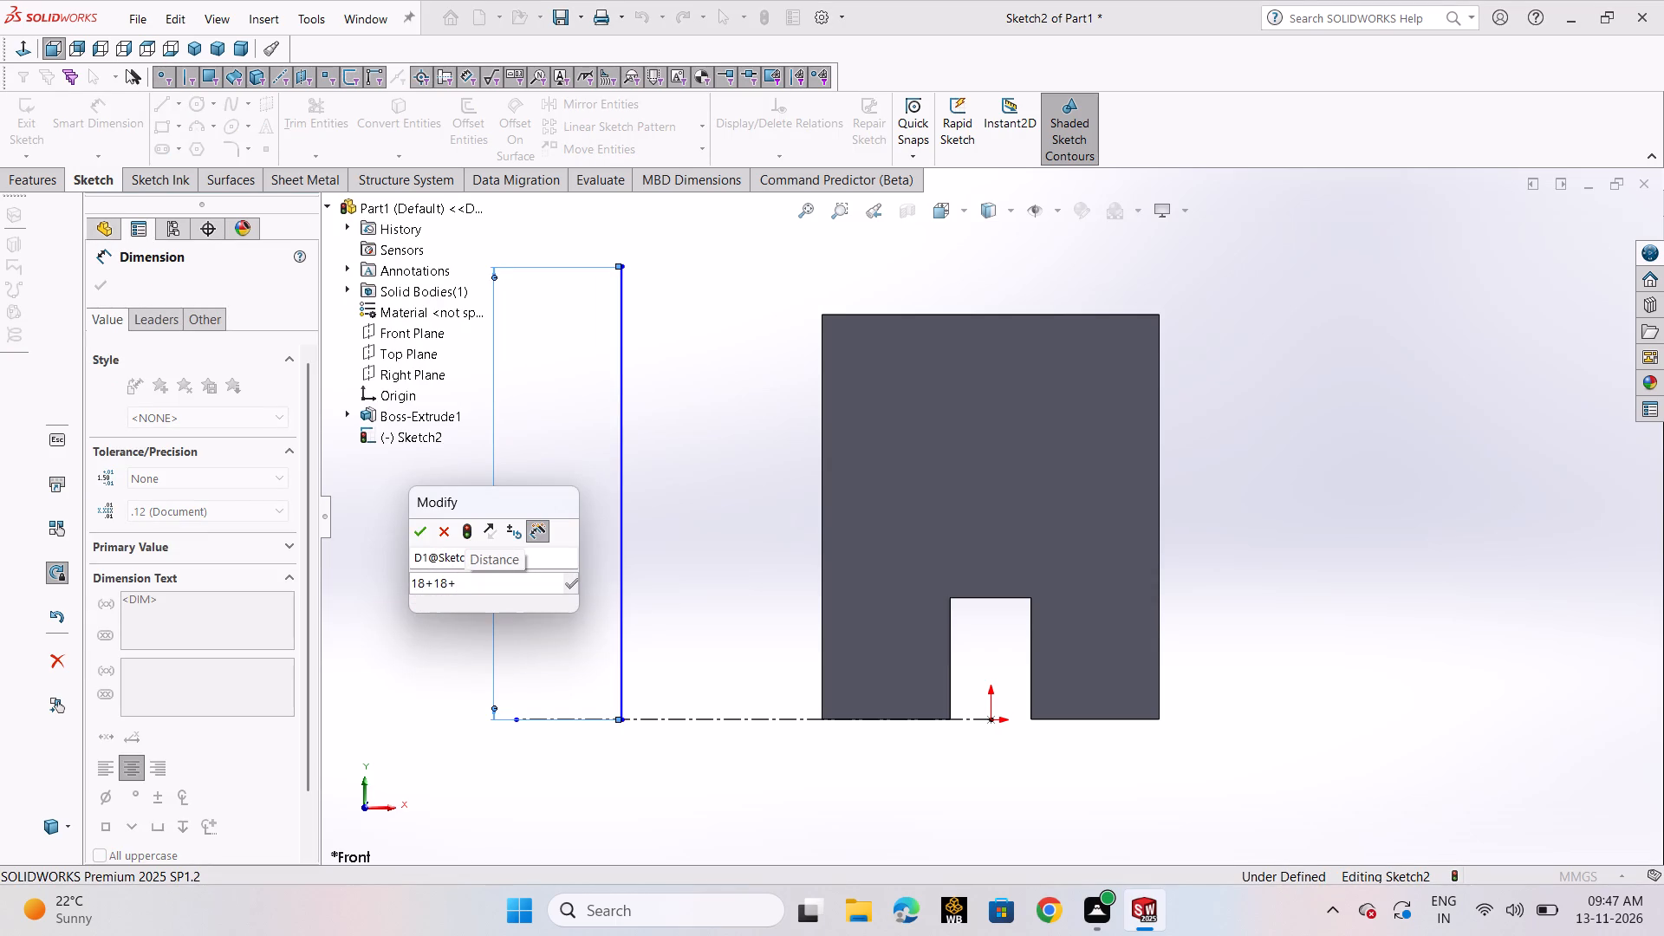
key("5")
key("Return")
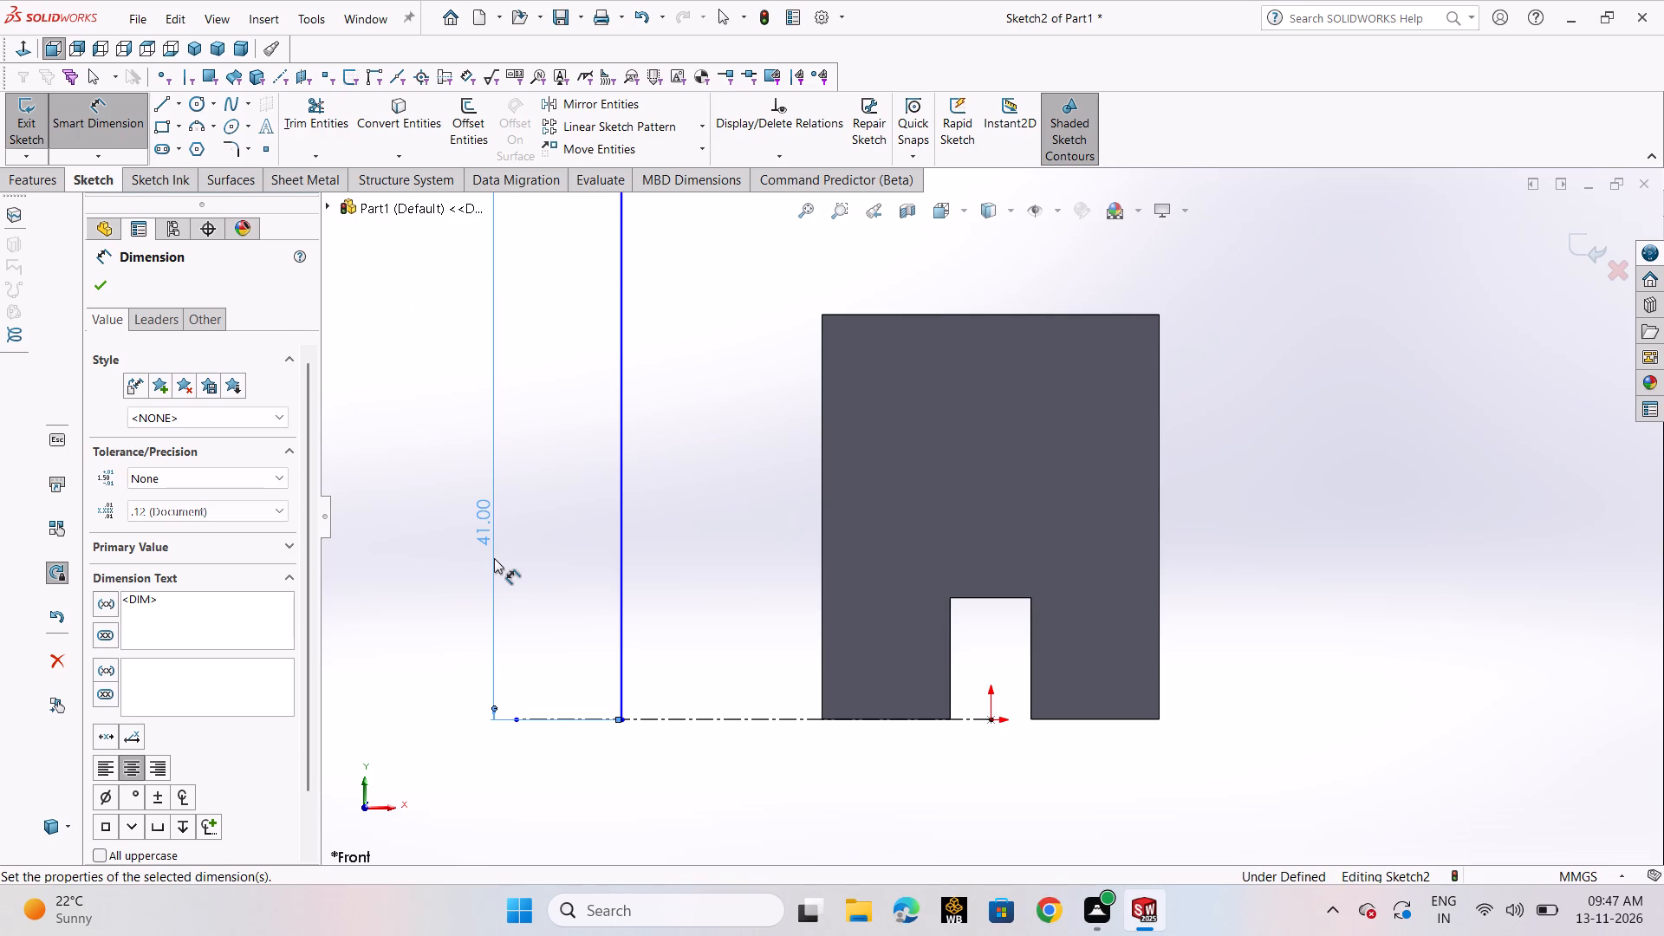
scroll(597, 537, "up", 2)
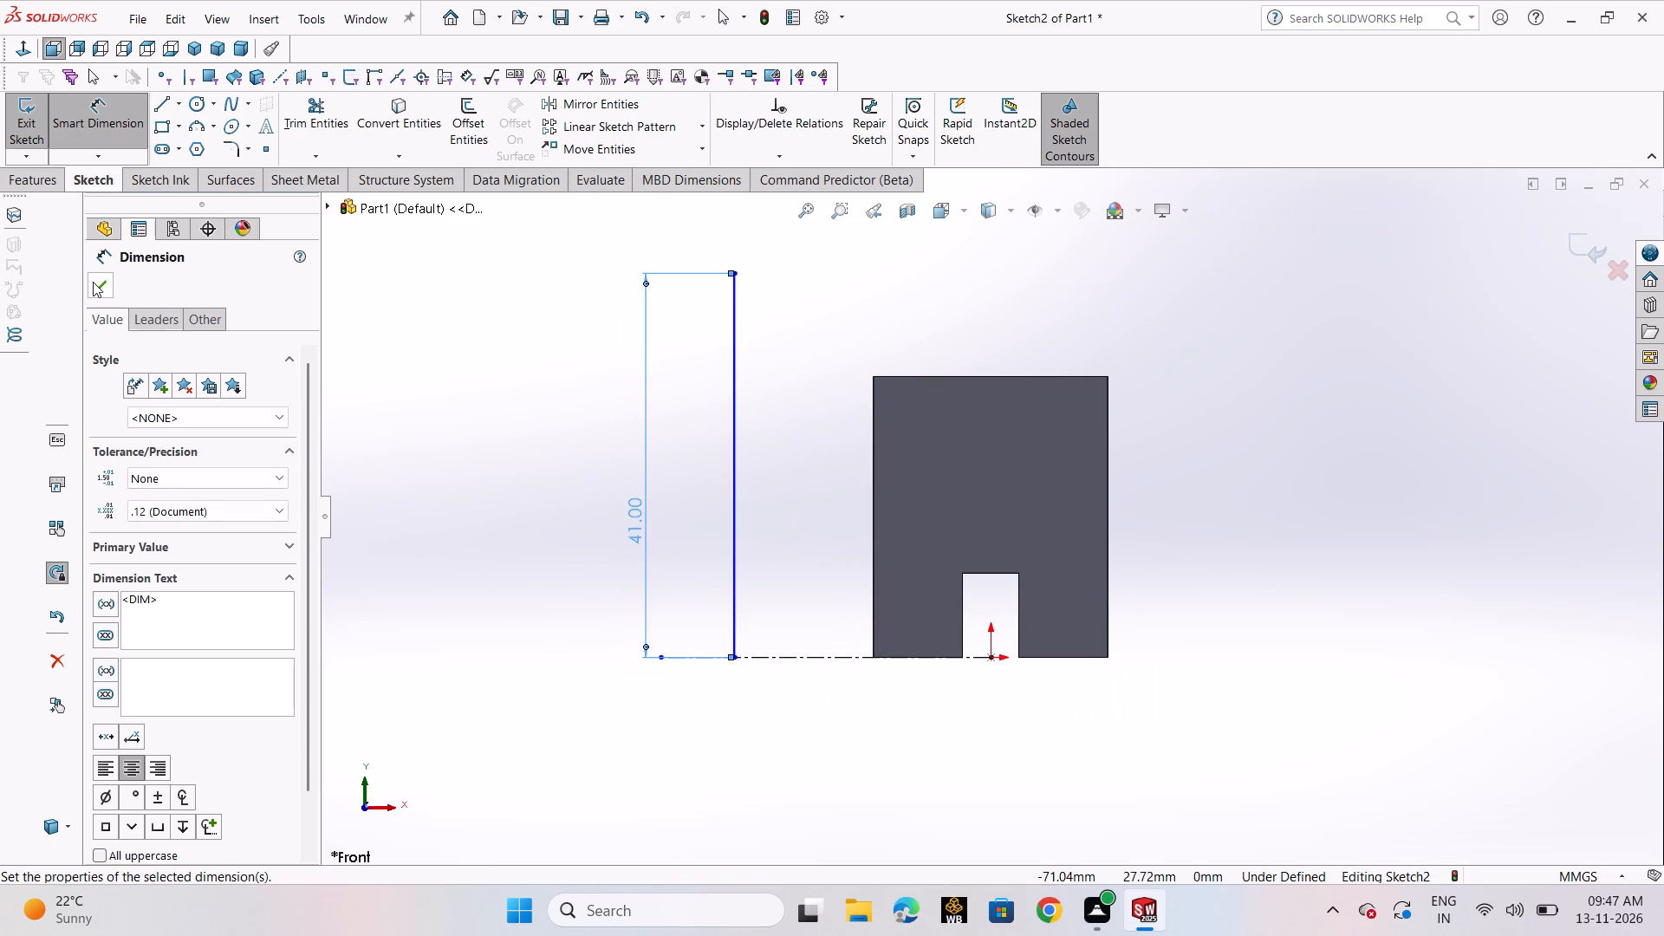
left_click(92, 283)
left_click(503, 490)
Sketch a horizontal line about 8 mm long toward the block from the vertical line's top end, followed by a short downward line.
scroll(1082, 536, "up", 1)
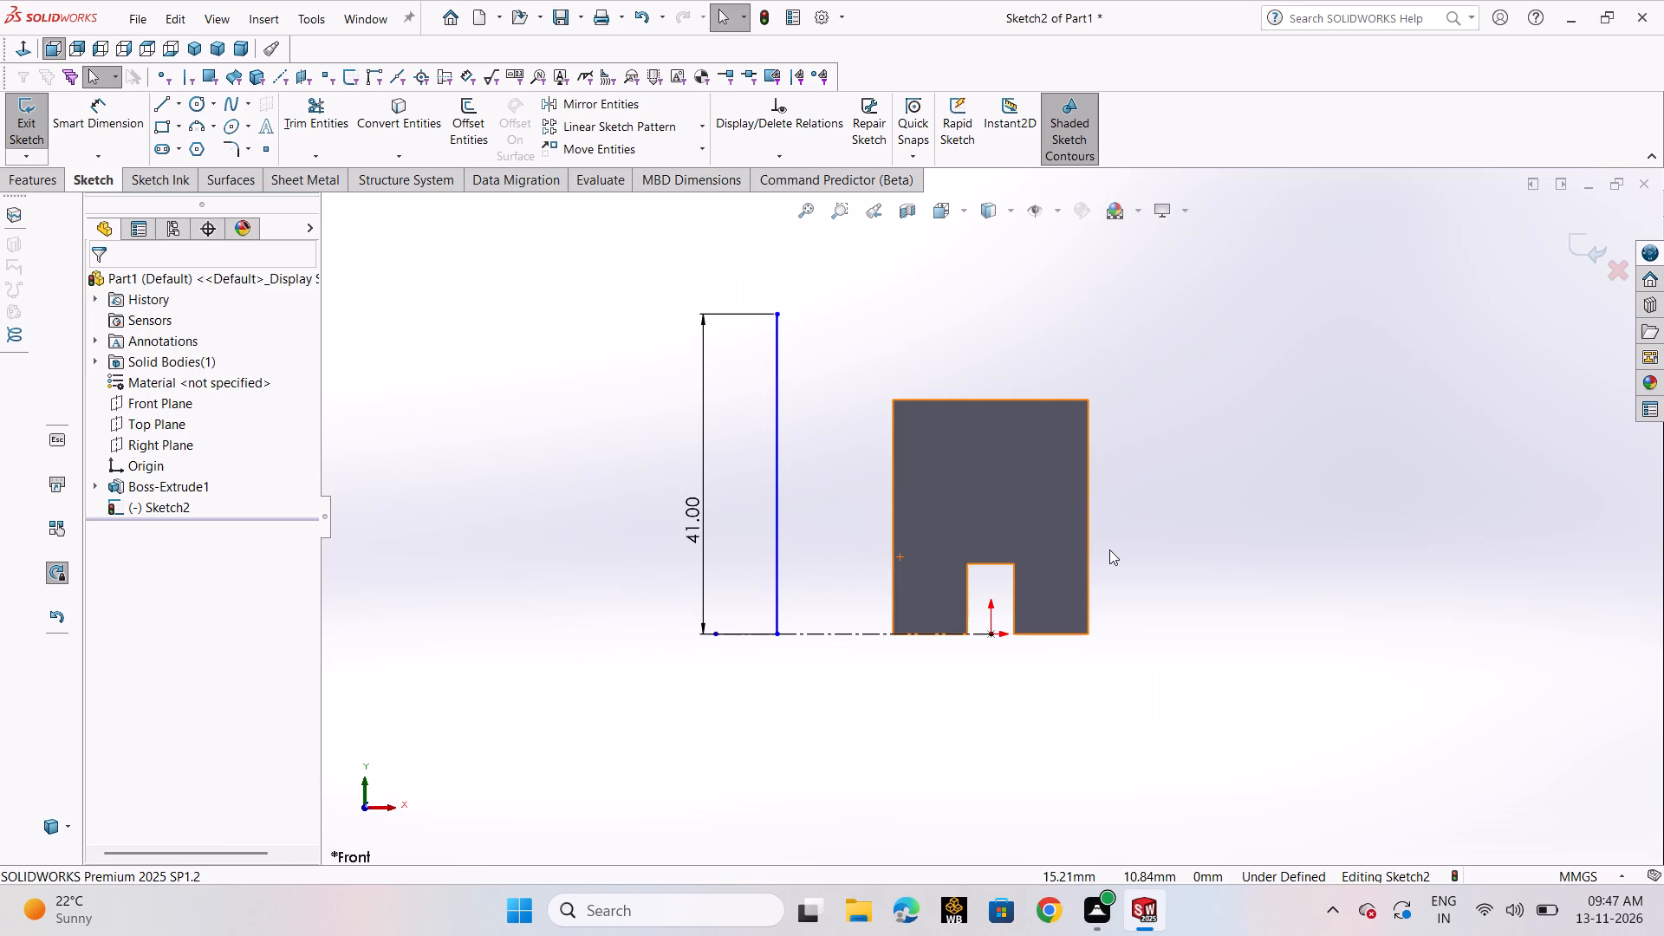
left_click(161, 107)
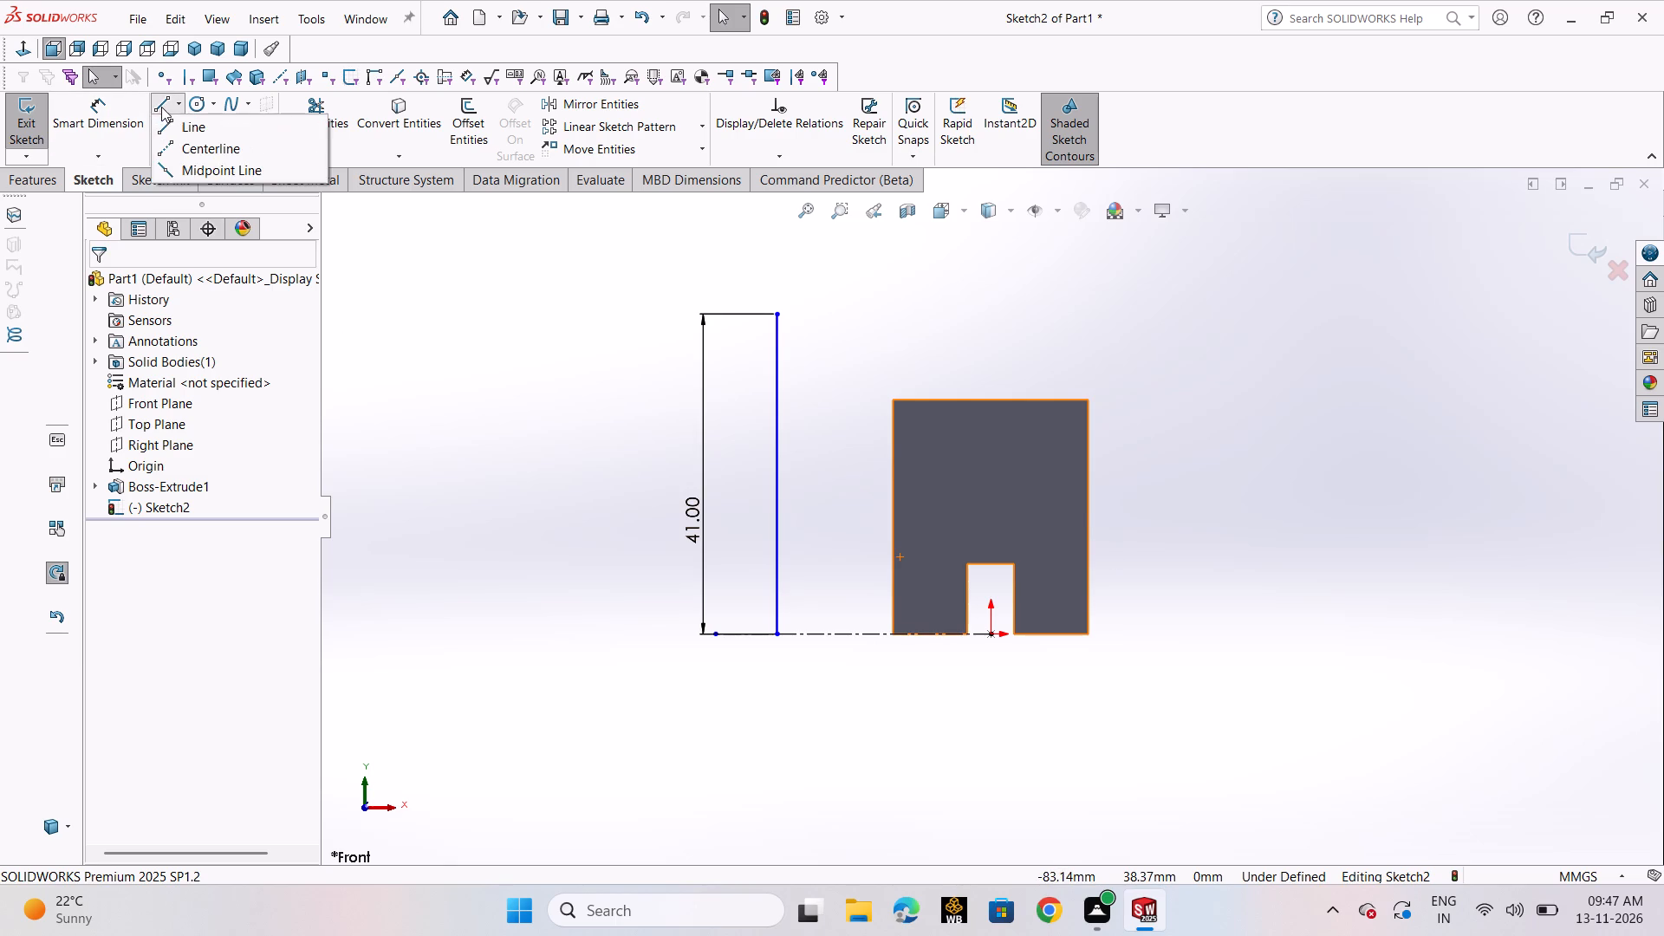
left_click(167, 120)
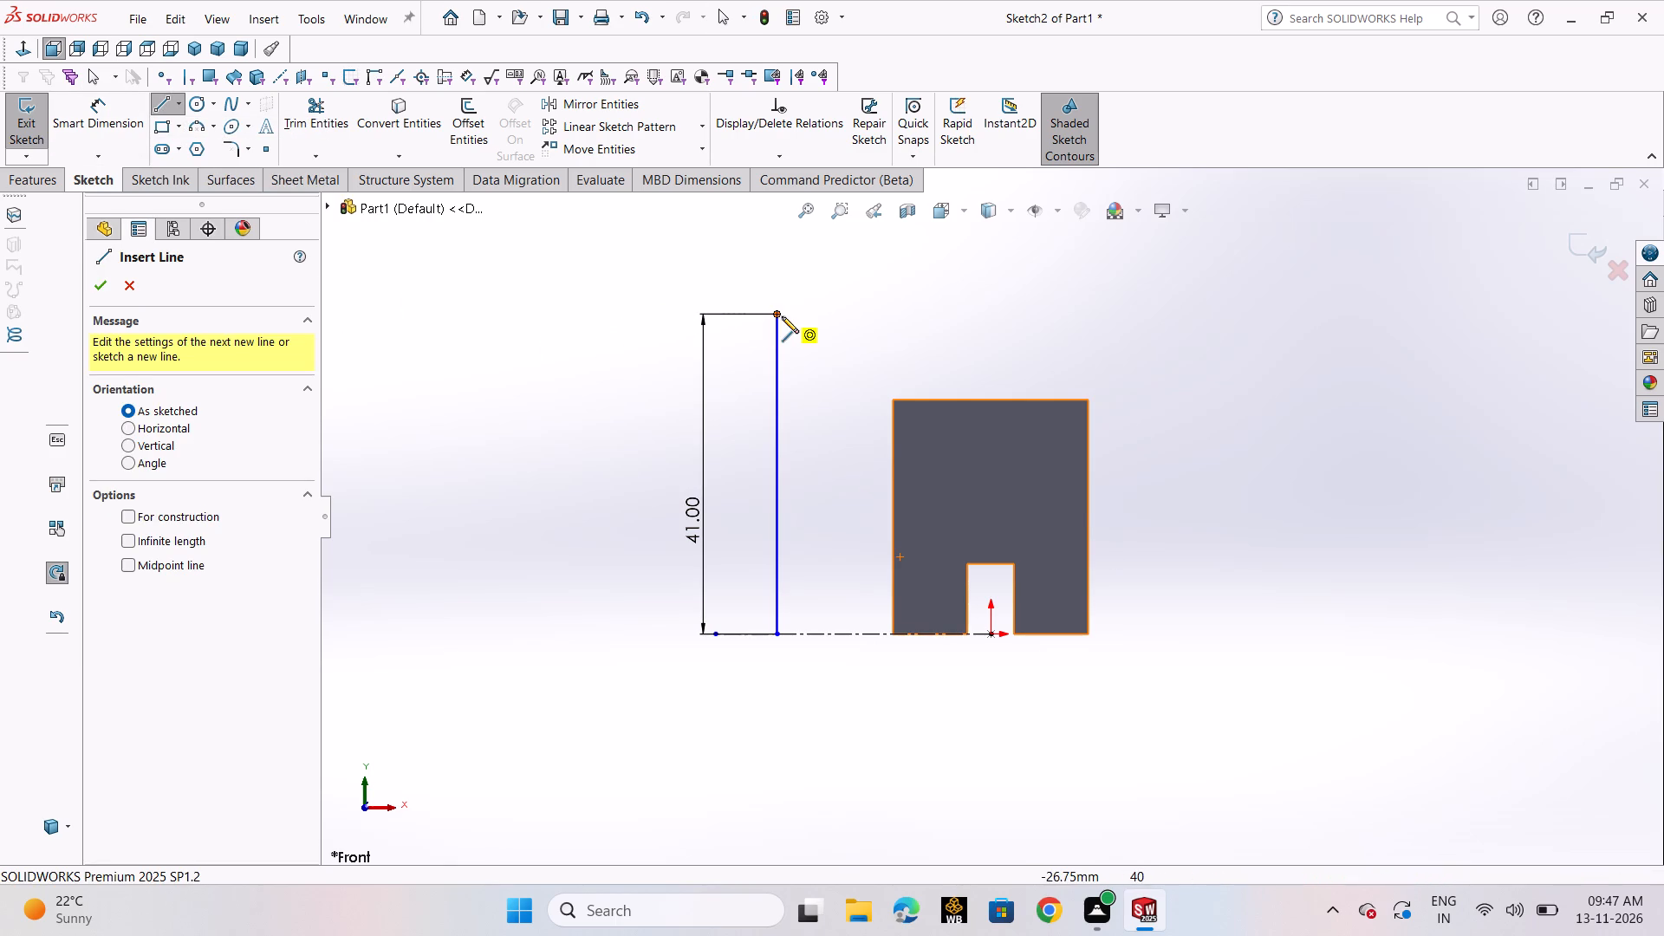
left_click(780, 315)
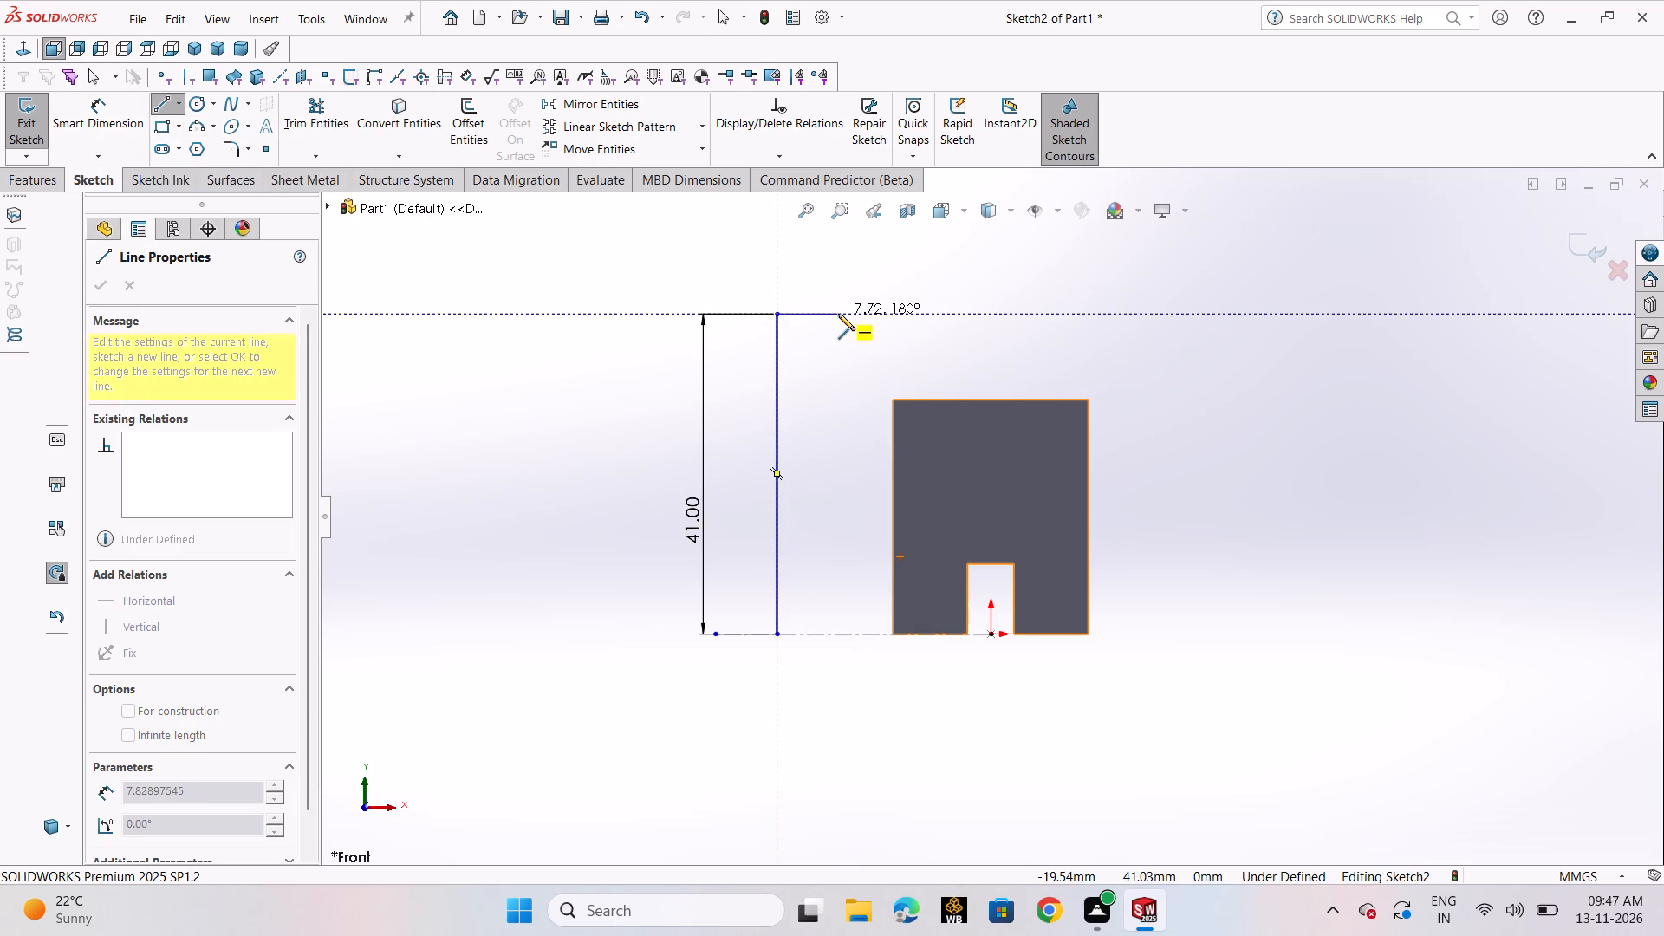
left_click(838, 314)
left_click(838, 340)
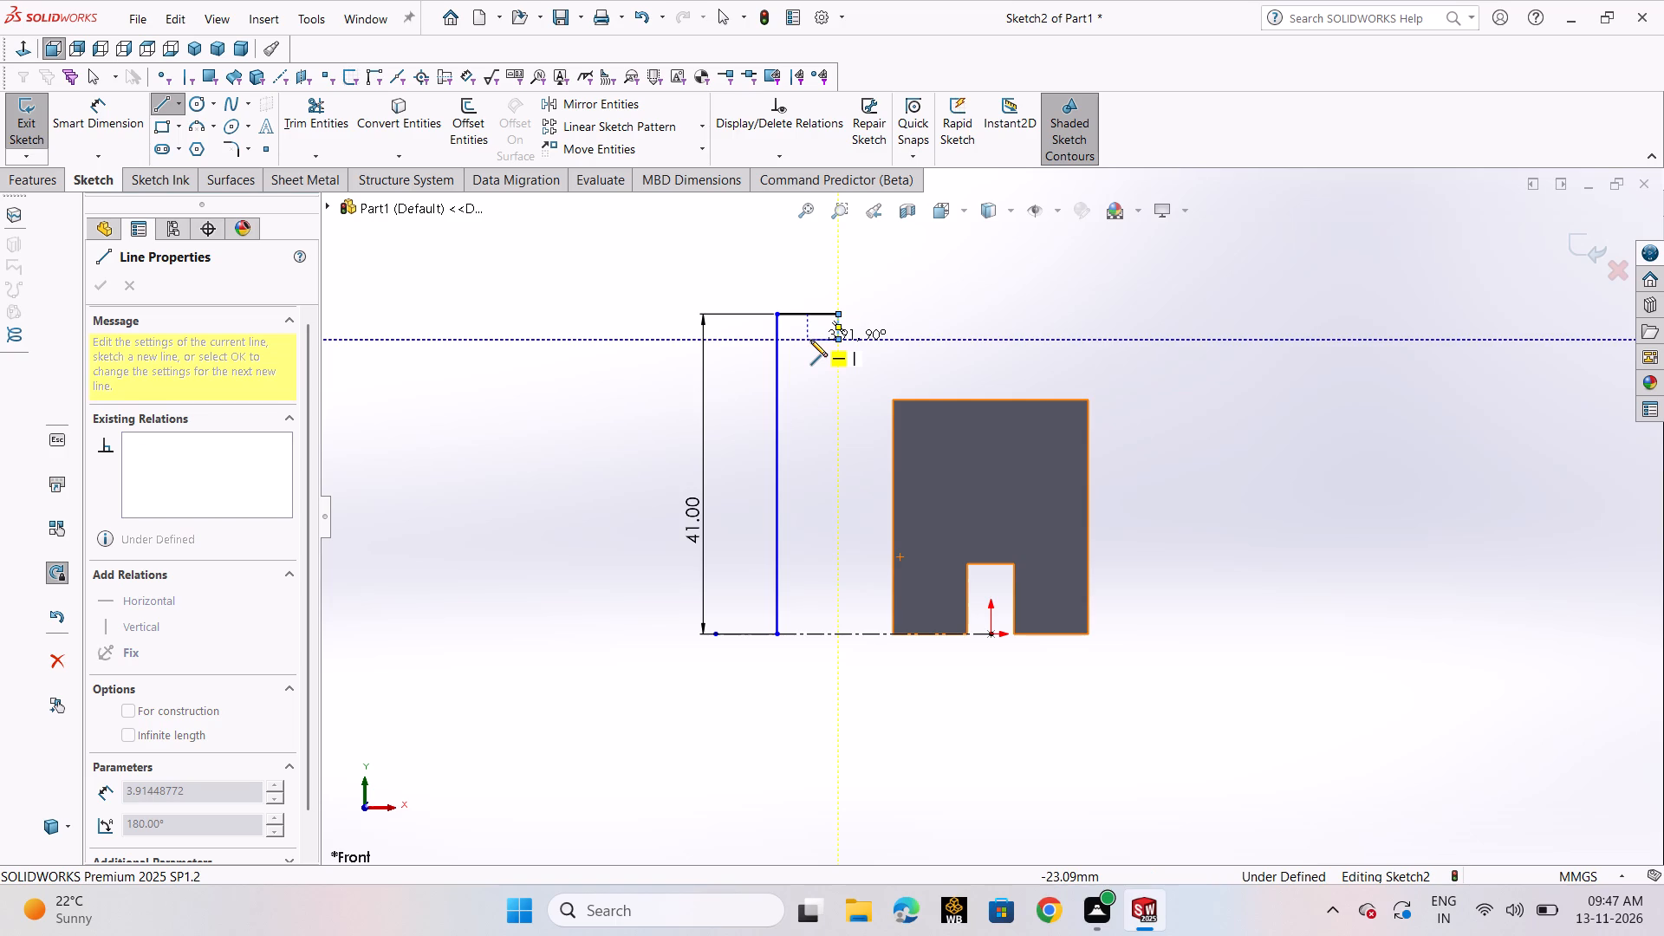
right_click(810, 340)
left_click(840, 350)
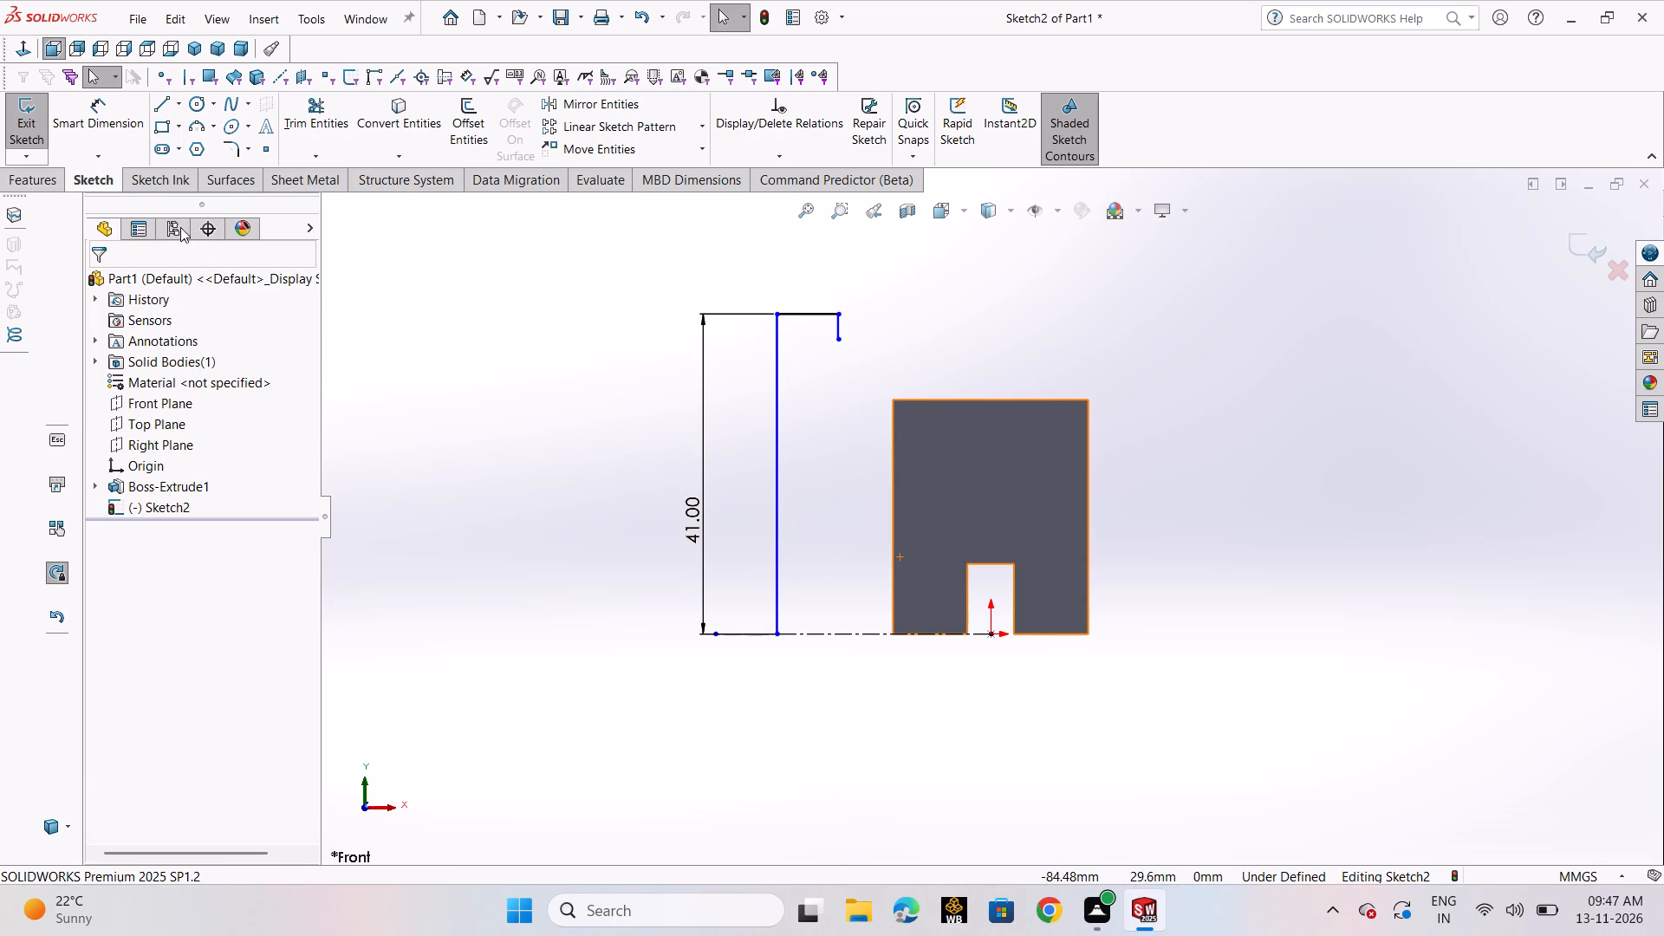
Dimension the horizontal distance between the vertical line and the block's left edge as 10 mm.
left_click(107, 136)
left_click(774, 619)
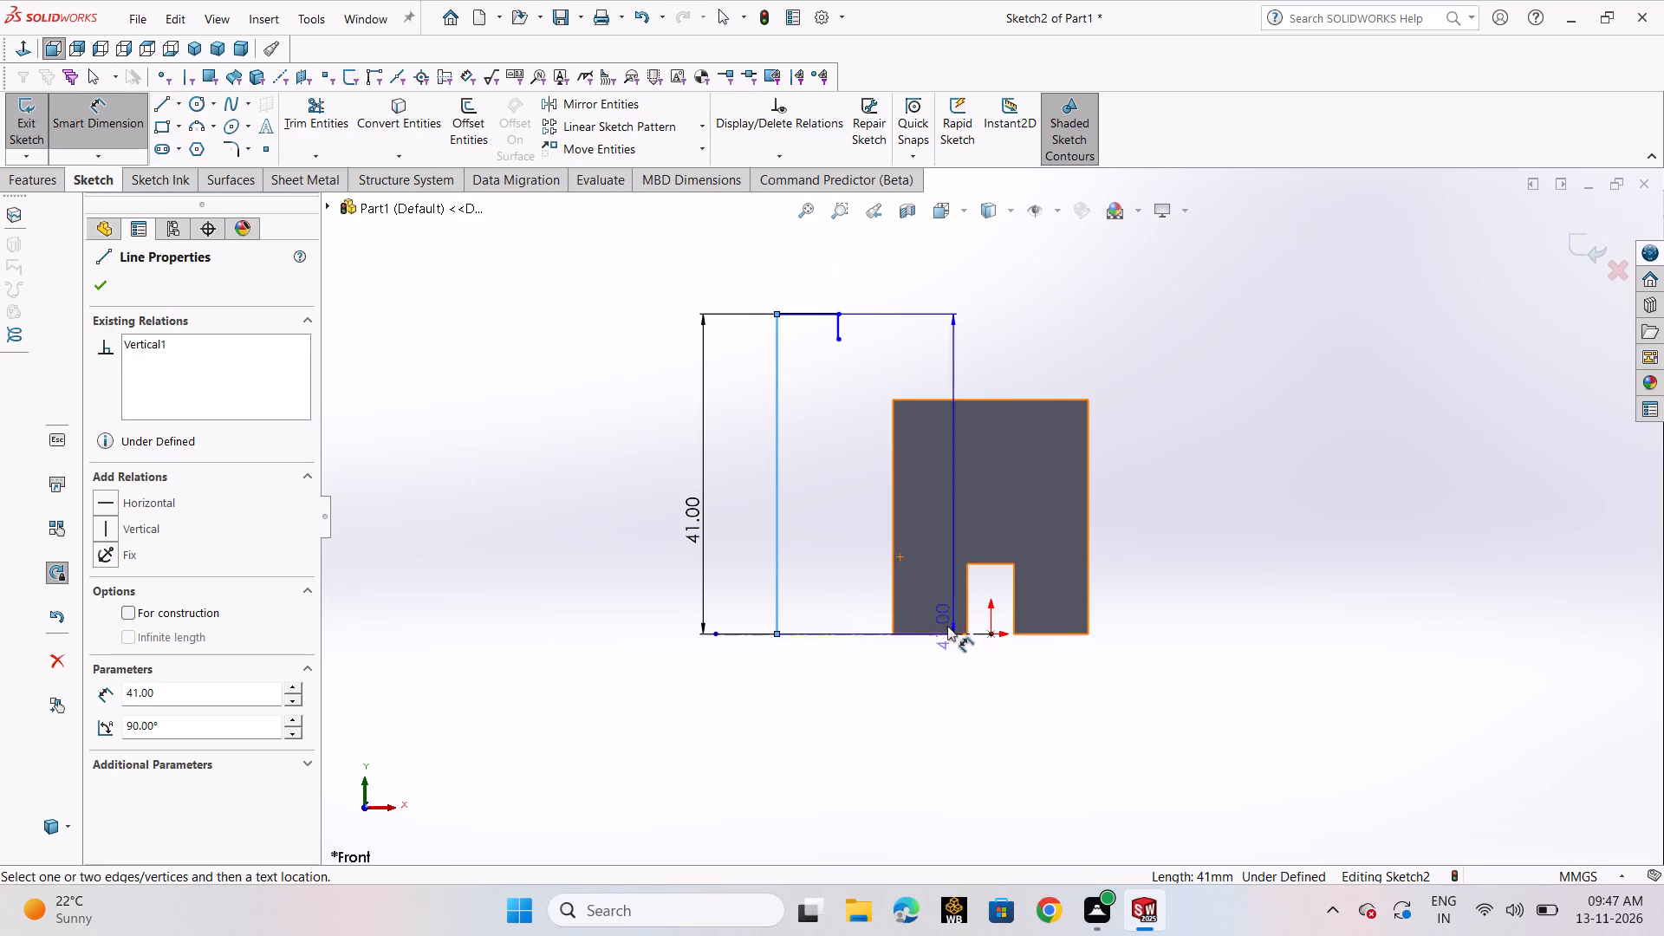
left_click(892, 614)
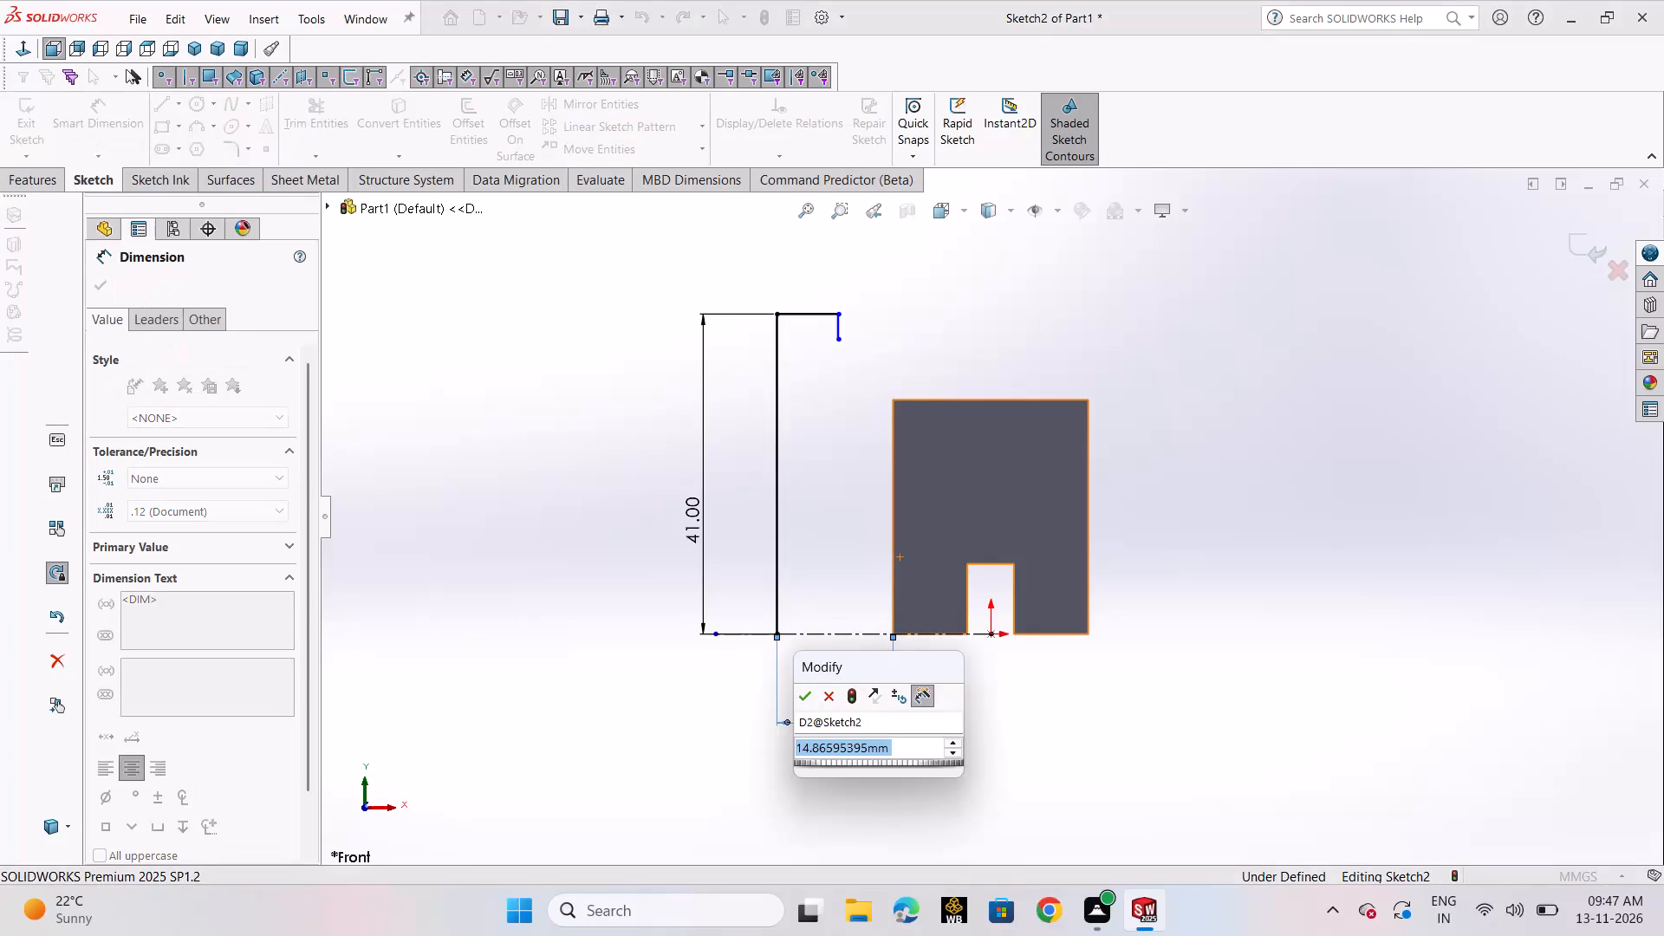
type("10")
key("Return")
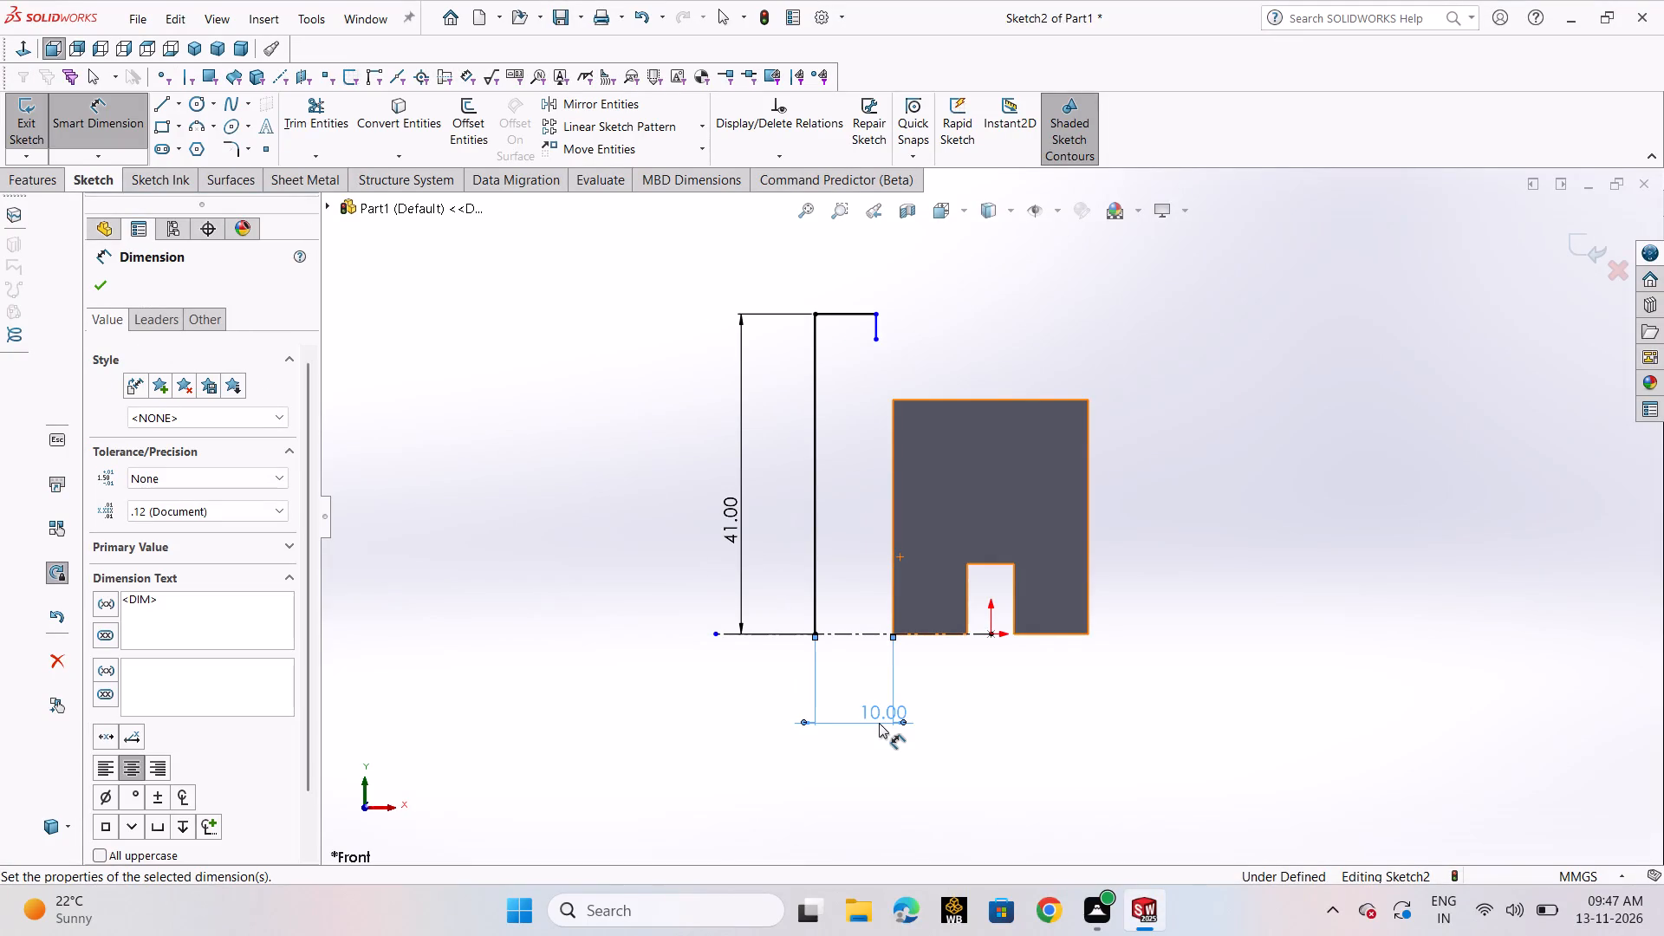
Set the distance between the vertical line and the block's left edge to 8 mm.
double_click(879, 723)
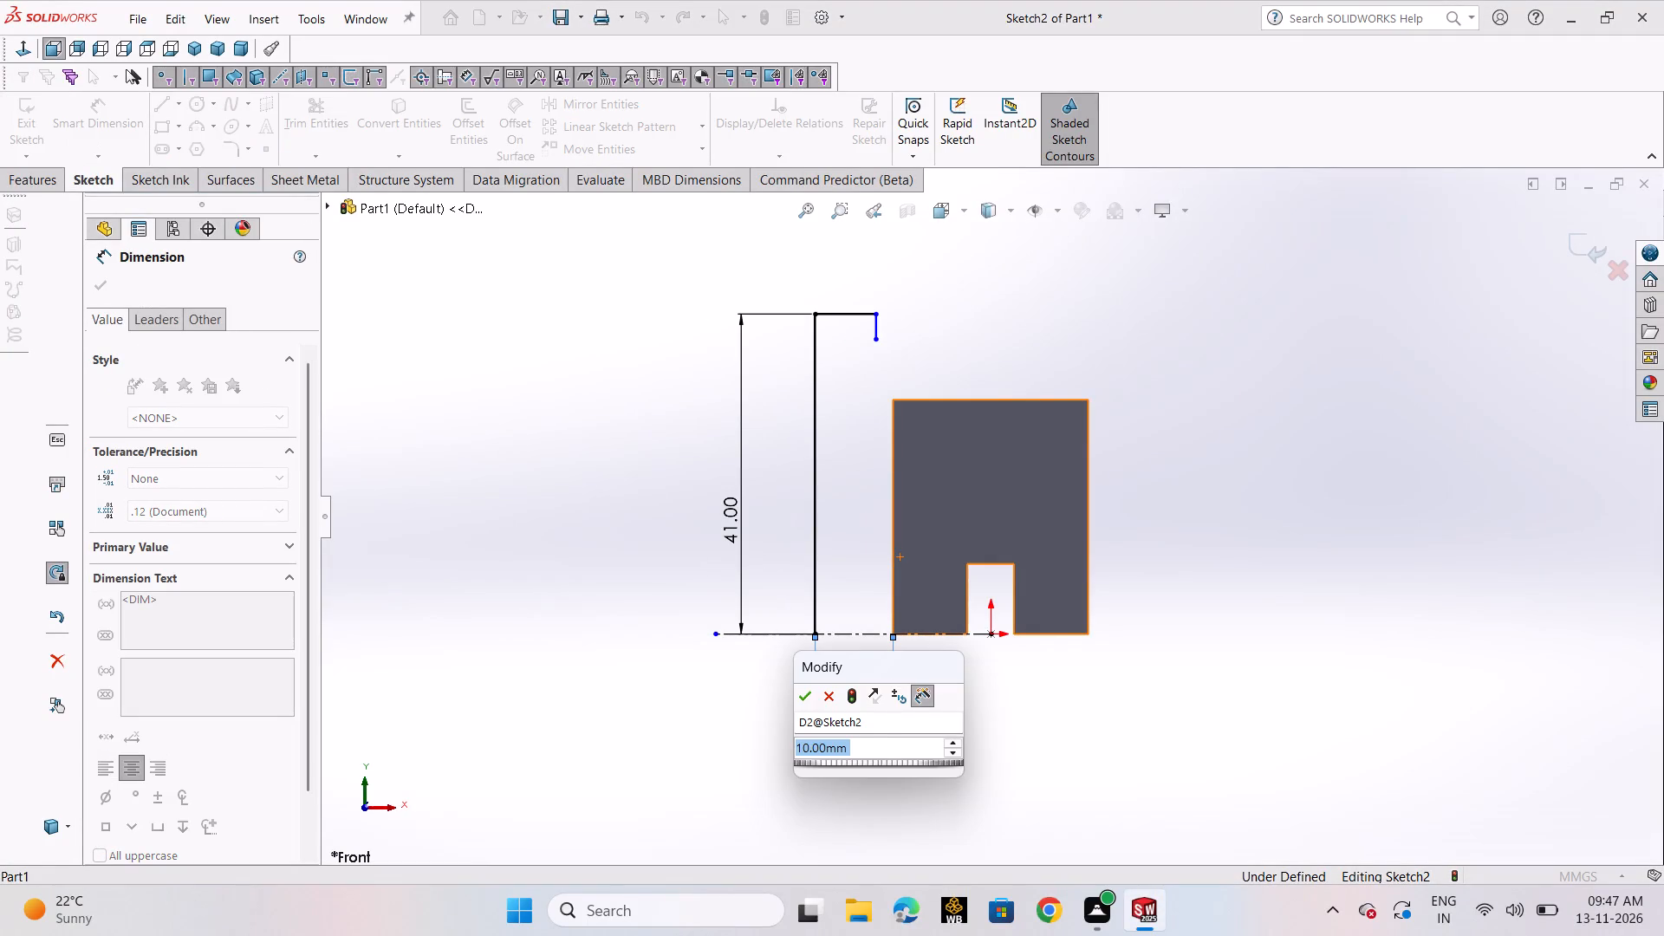
key("8")
key("Return")
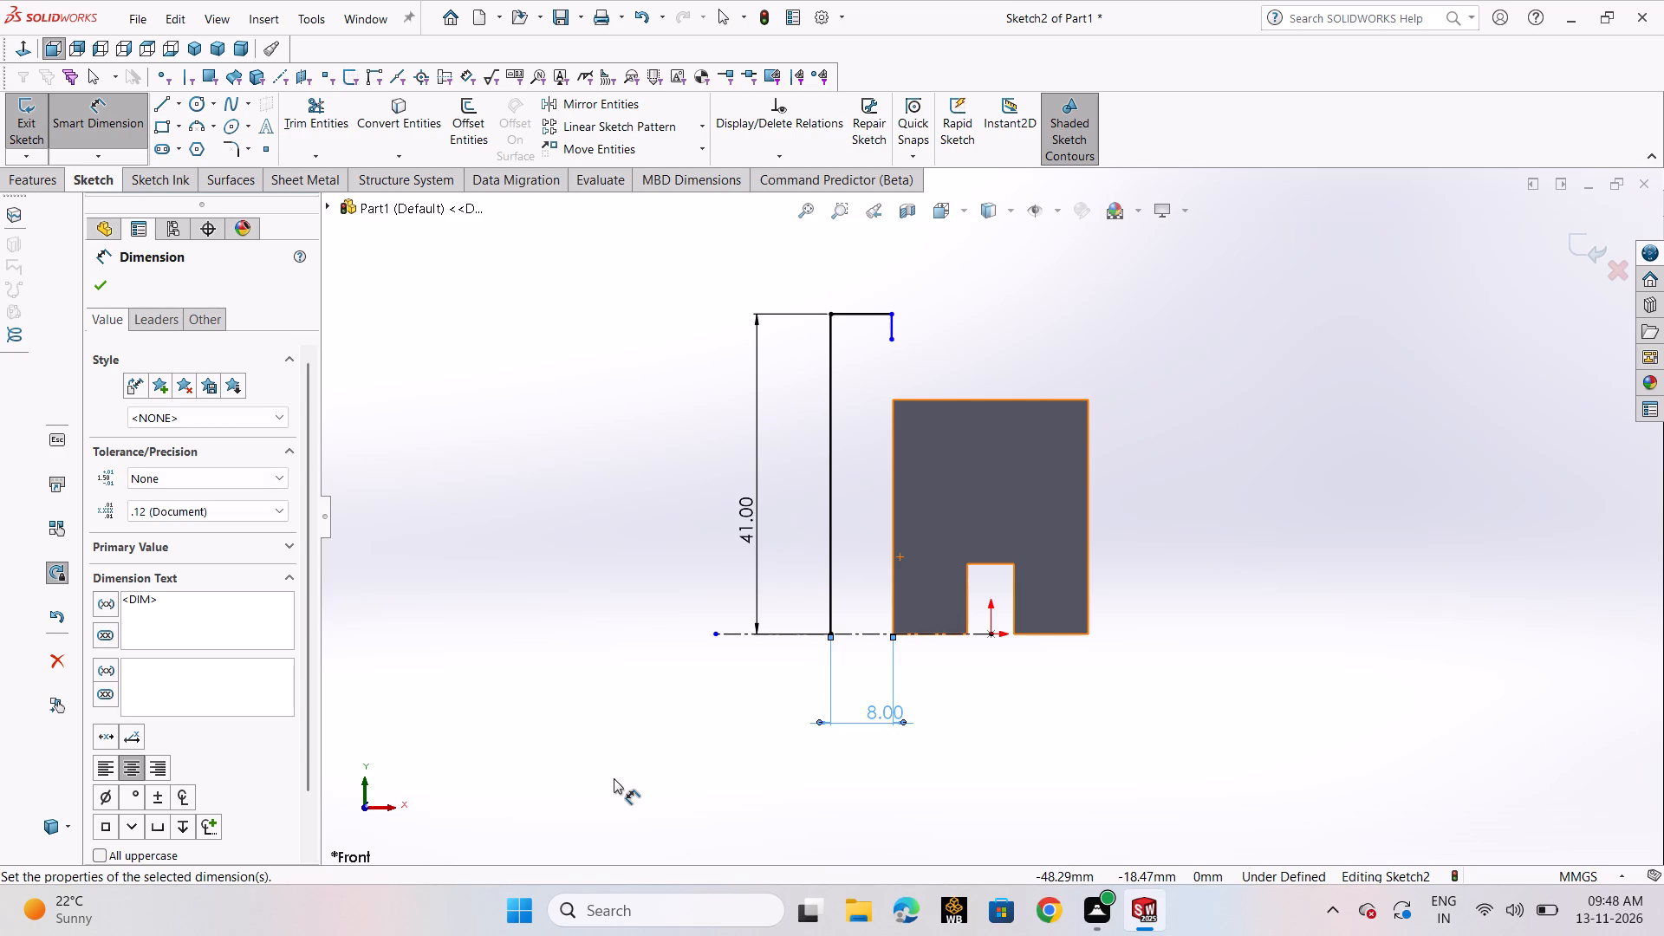
left_click(108, 279)
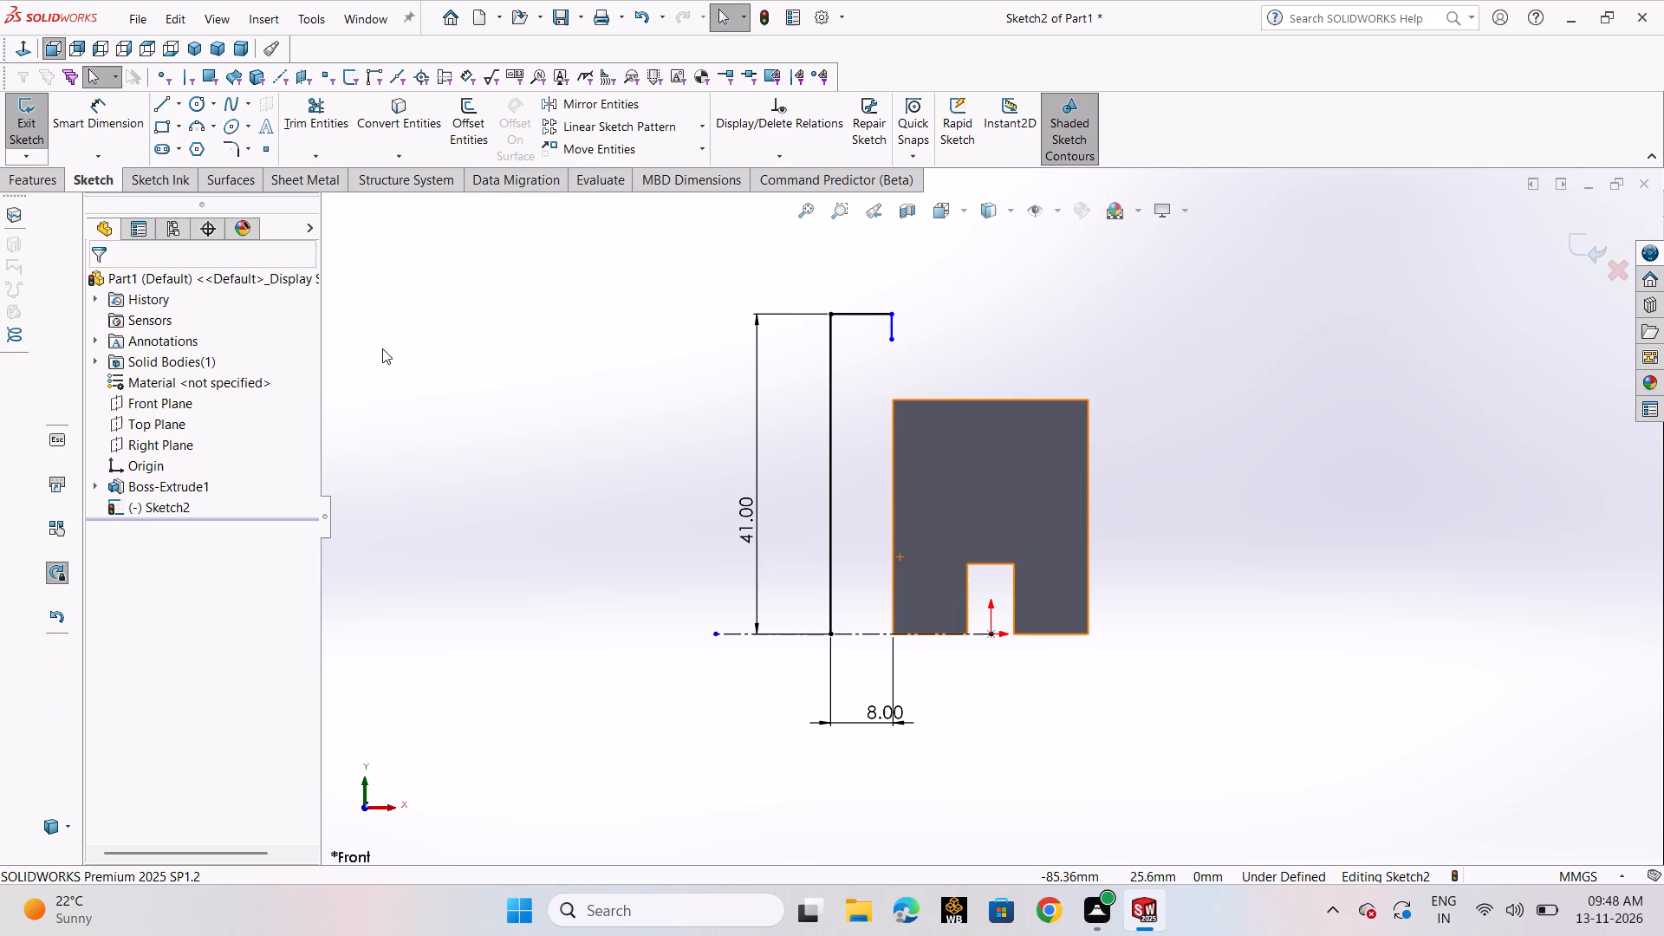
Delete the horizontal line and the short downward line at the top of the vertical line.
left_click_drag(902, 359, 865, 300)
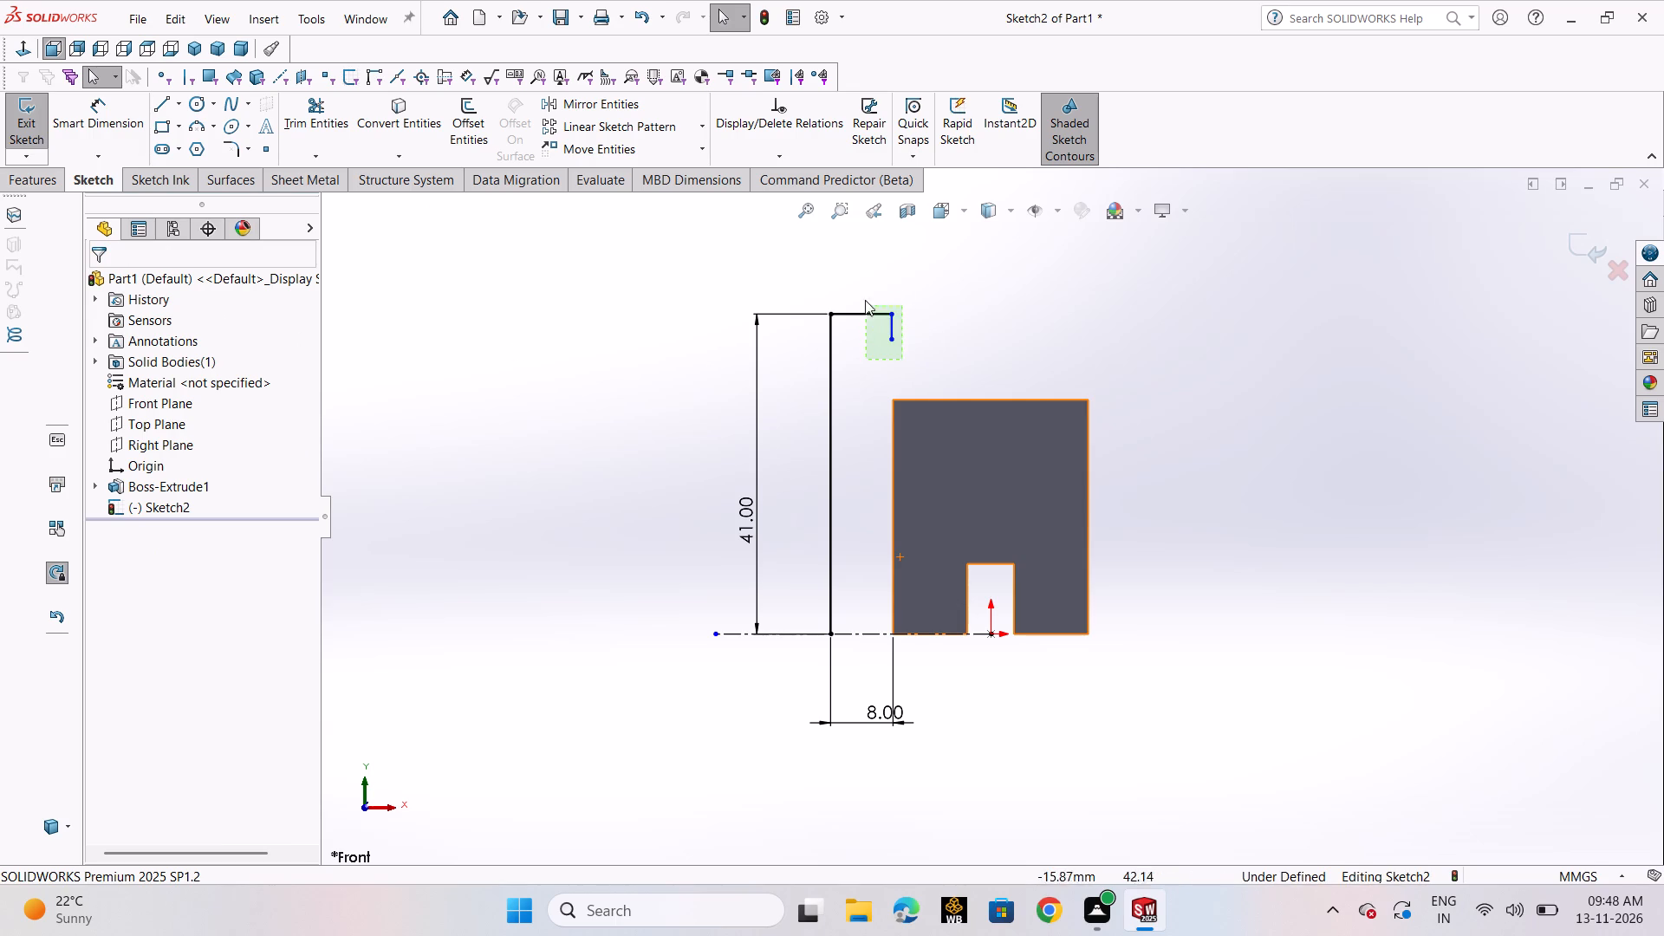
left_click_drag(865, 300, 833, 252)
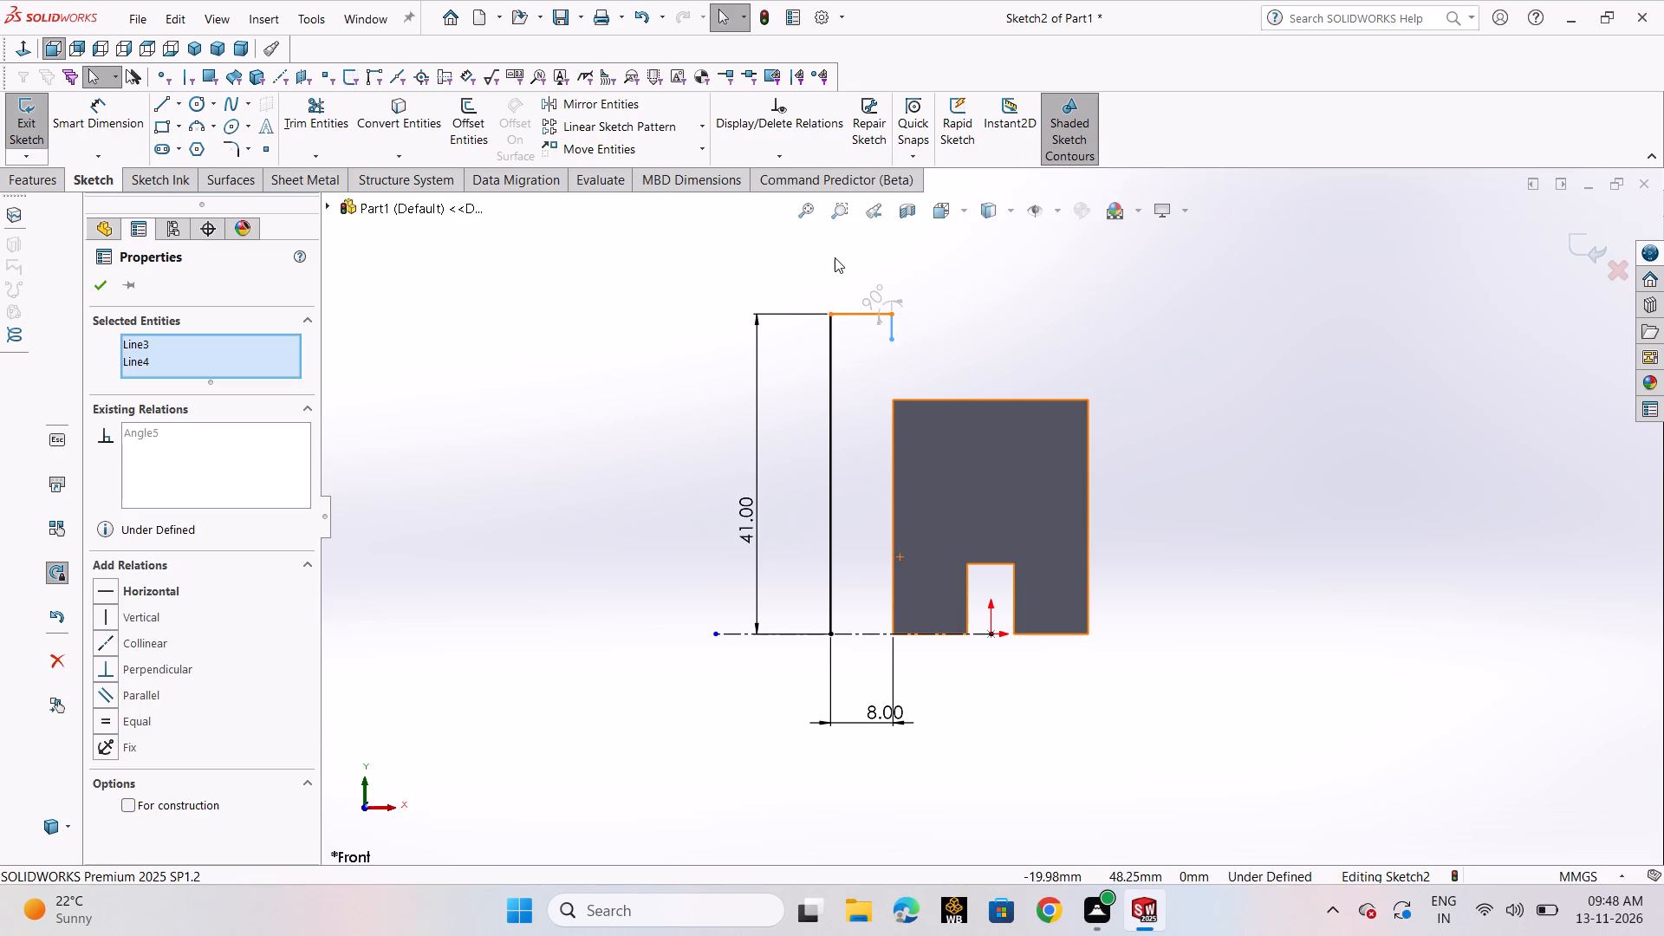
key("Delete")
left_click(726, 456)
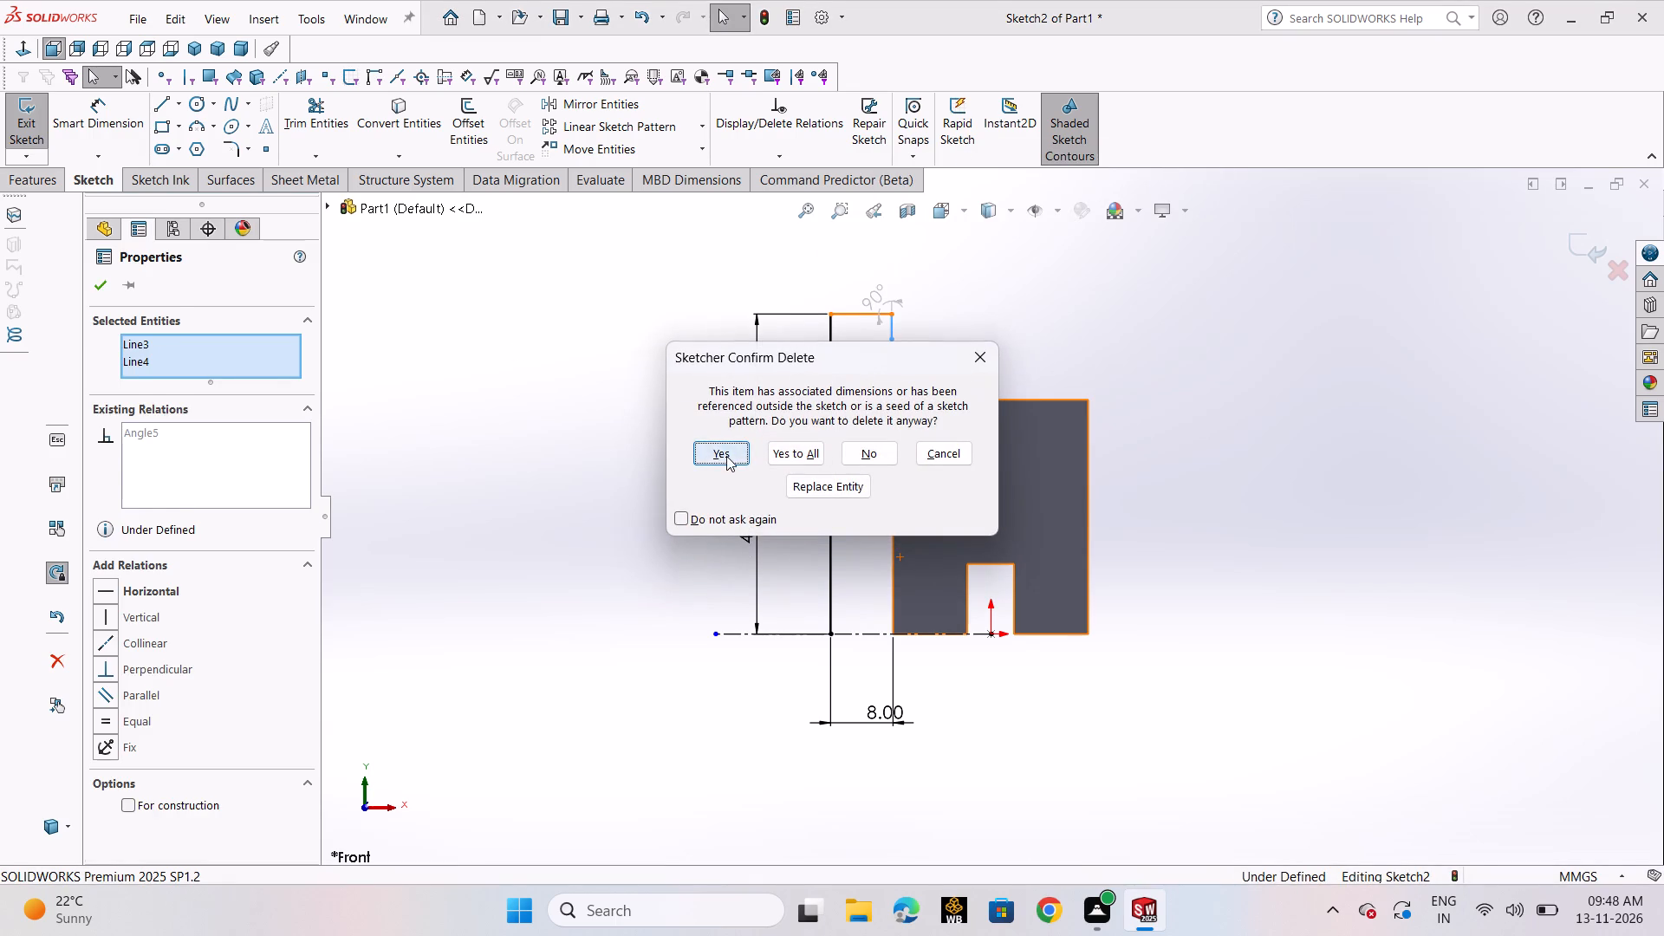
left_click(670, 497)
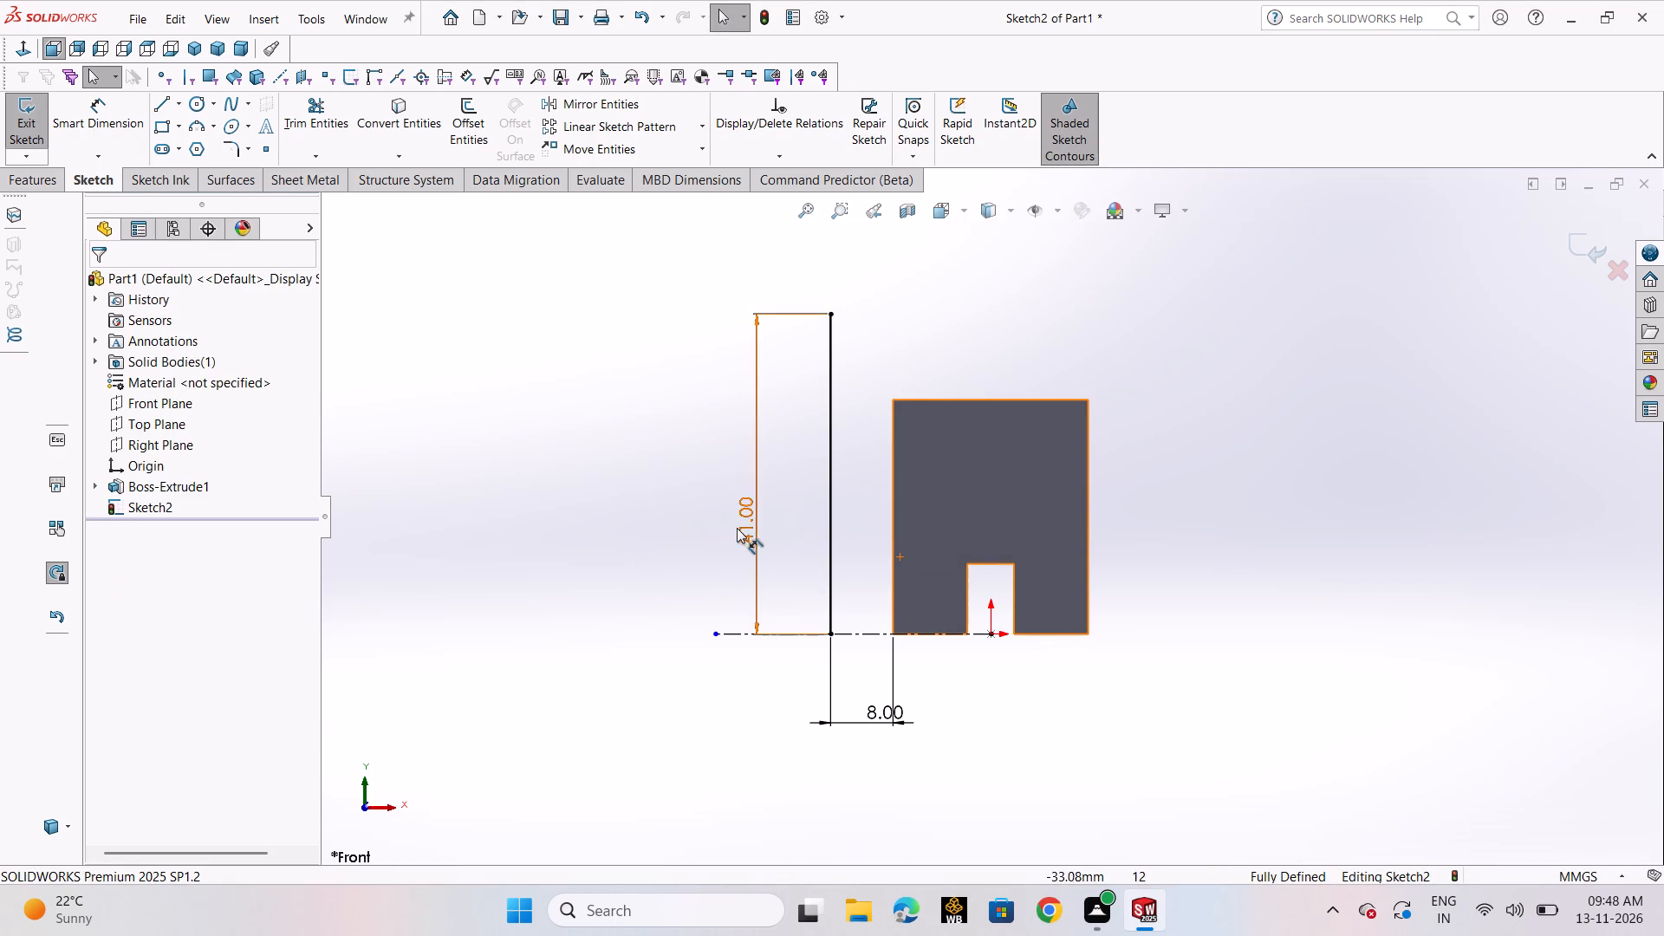
Move the 41 mm dimension into the space between the vertical line and the block.
left_click_drag(739, 523, 857, 486)
left_click(627, 526)
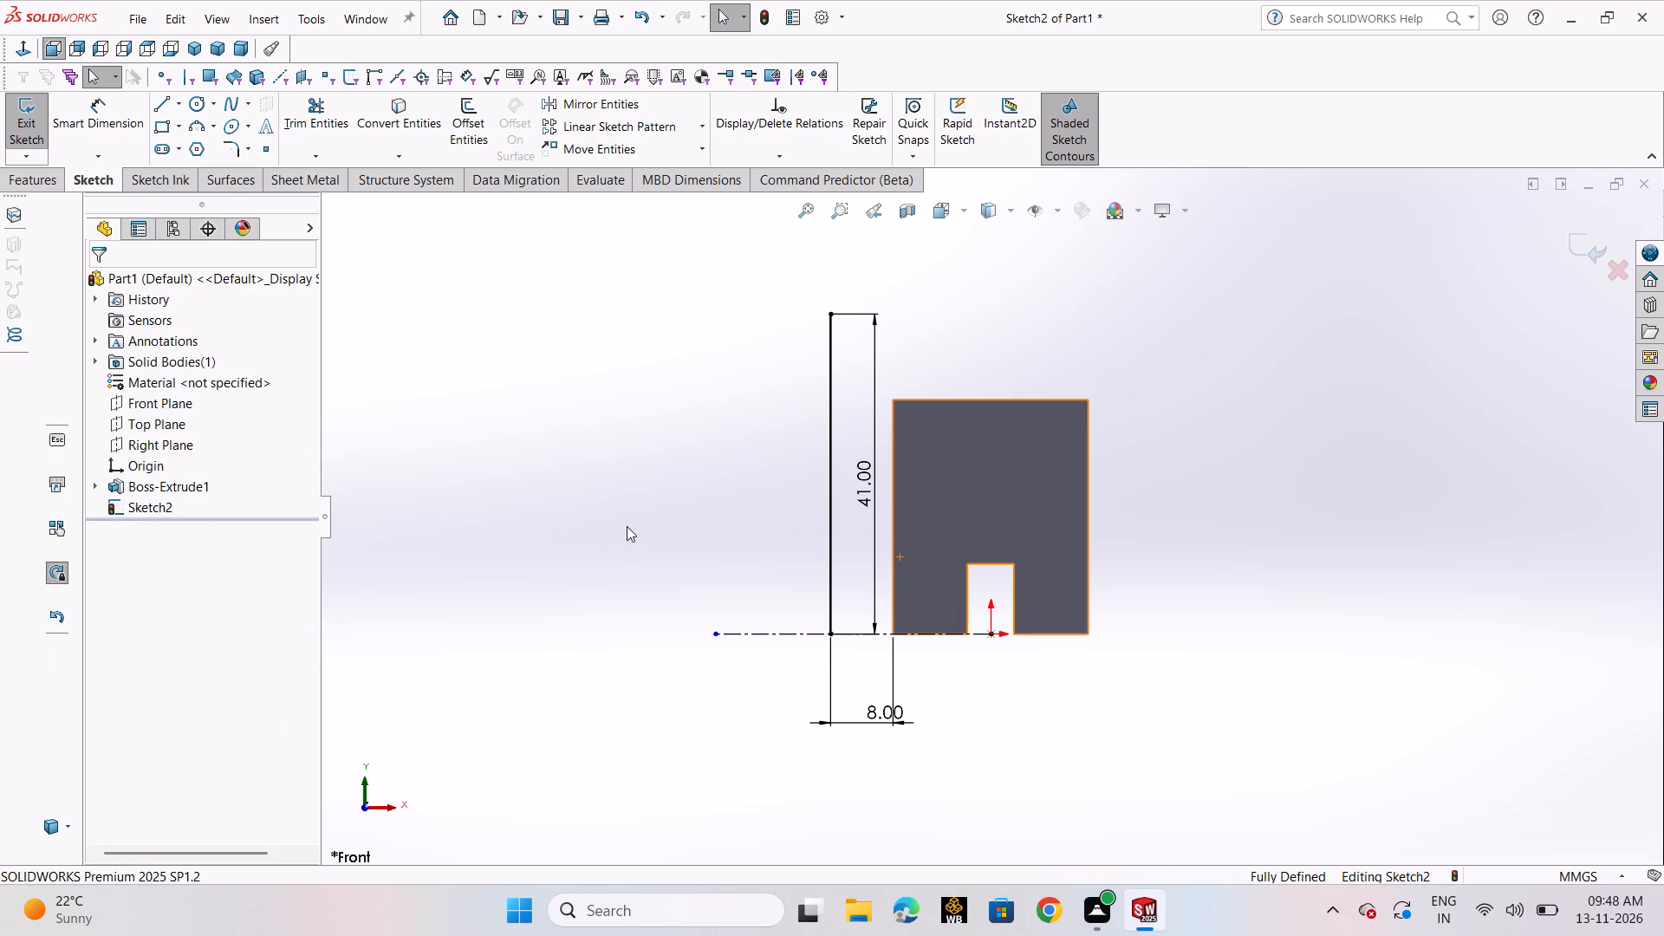
Sketch a horizontal line about 10 mm long from the vertical line's lower end, along the centerline away from the block.
left_click(162, 108)
left_click(180, 132)
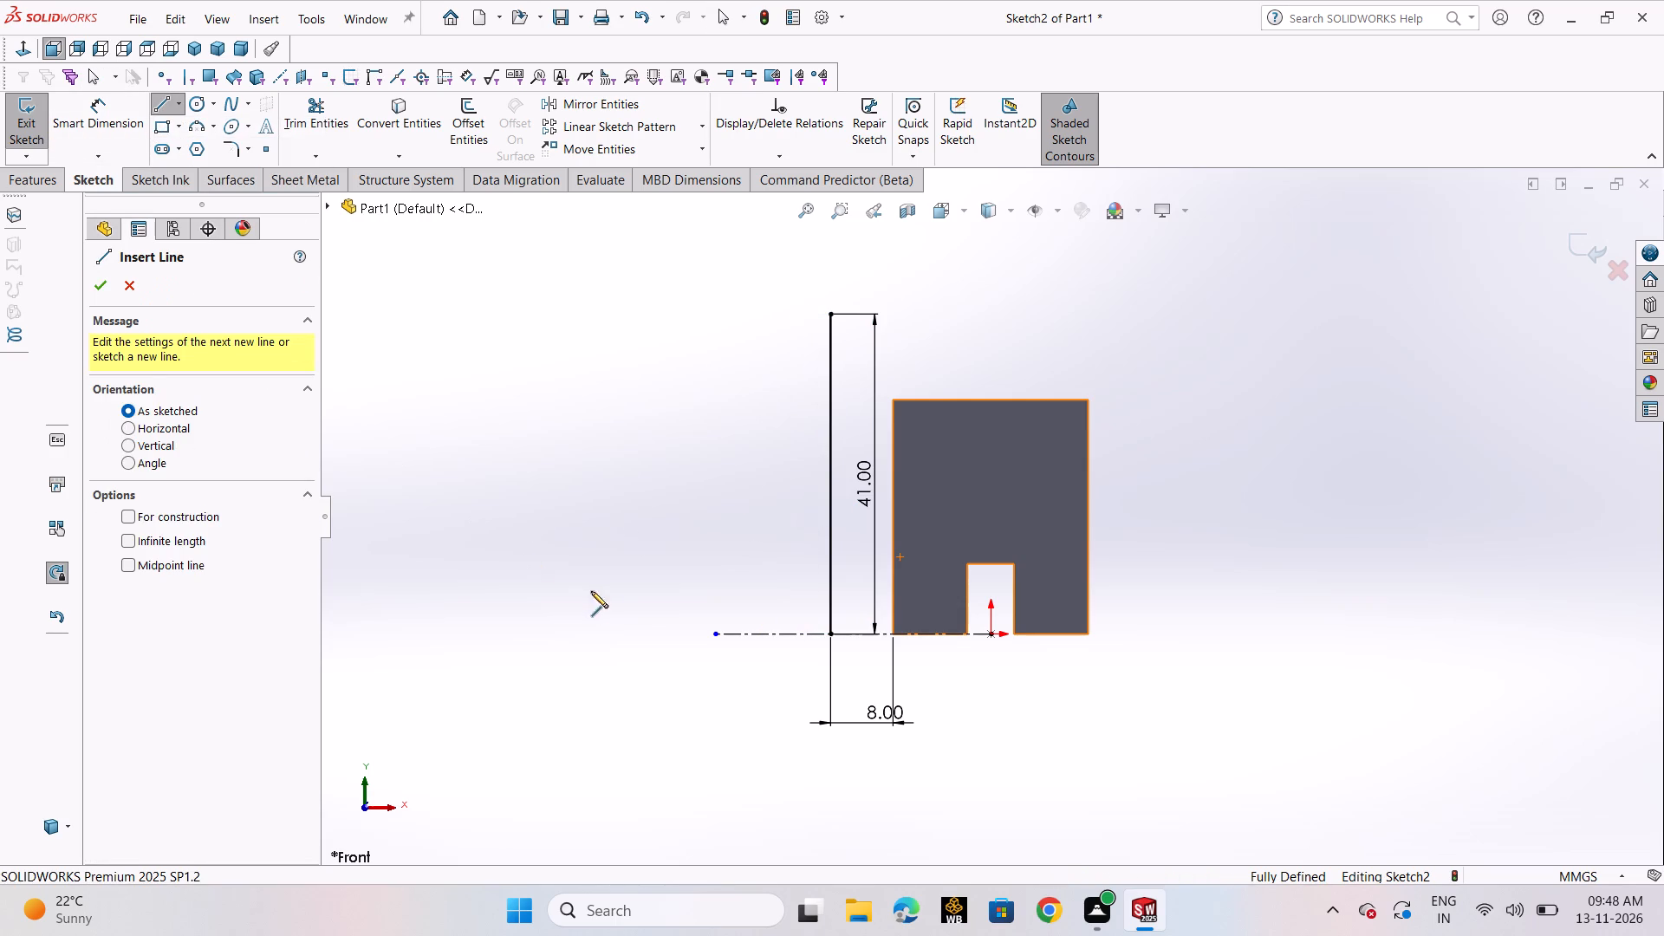
left_click(830, 630)
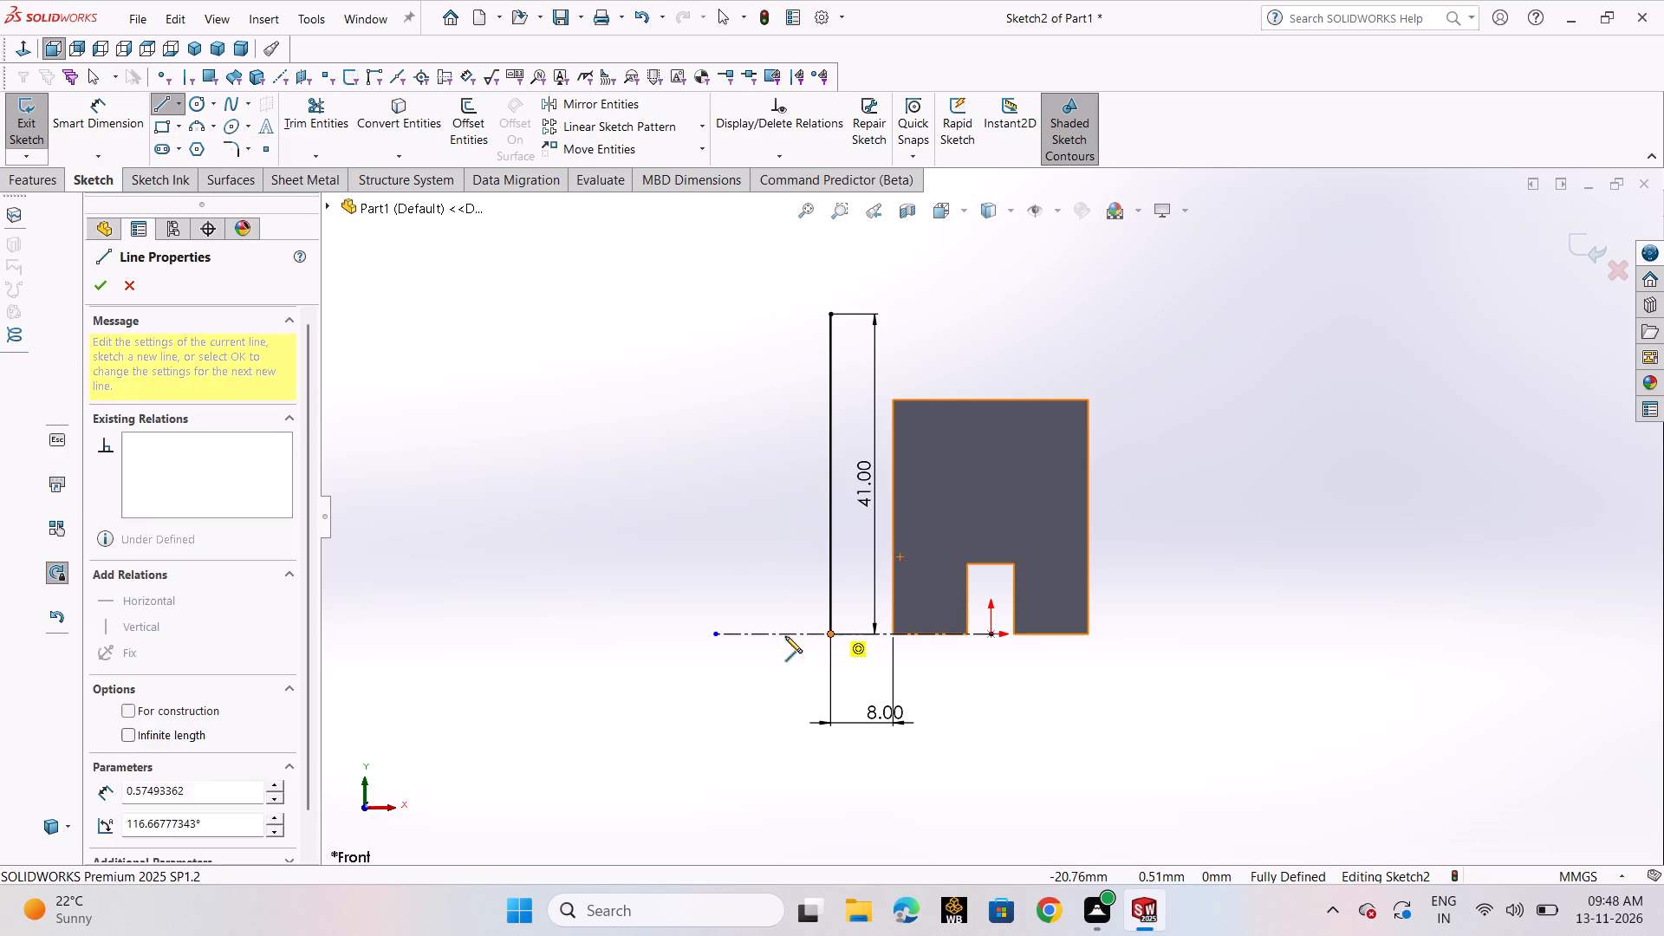
left_click(753, 636)
right_click(753, 636)
left_click(770, 643)
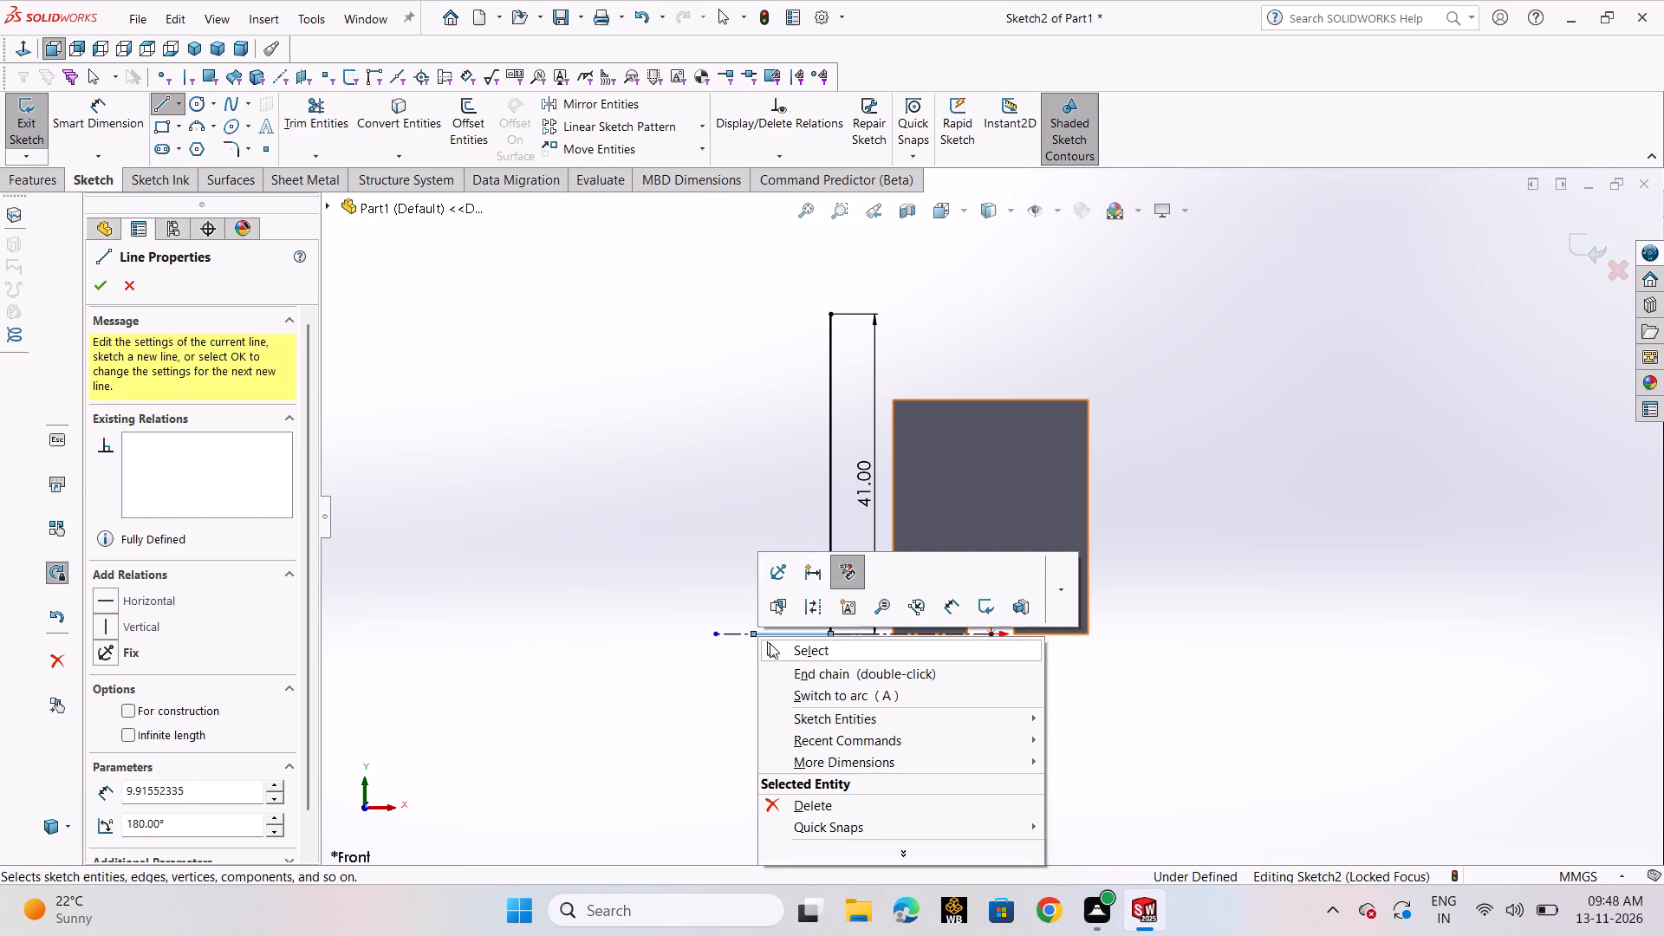
Dimension the new horizontal base line as 10 mm, placing the dimension below it.
left_click(97, 138)
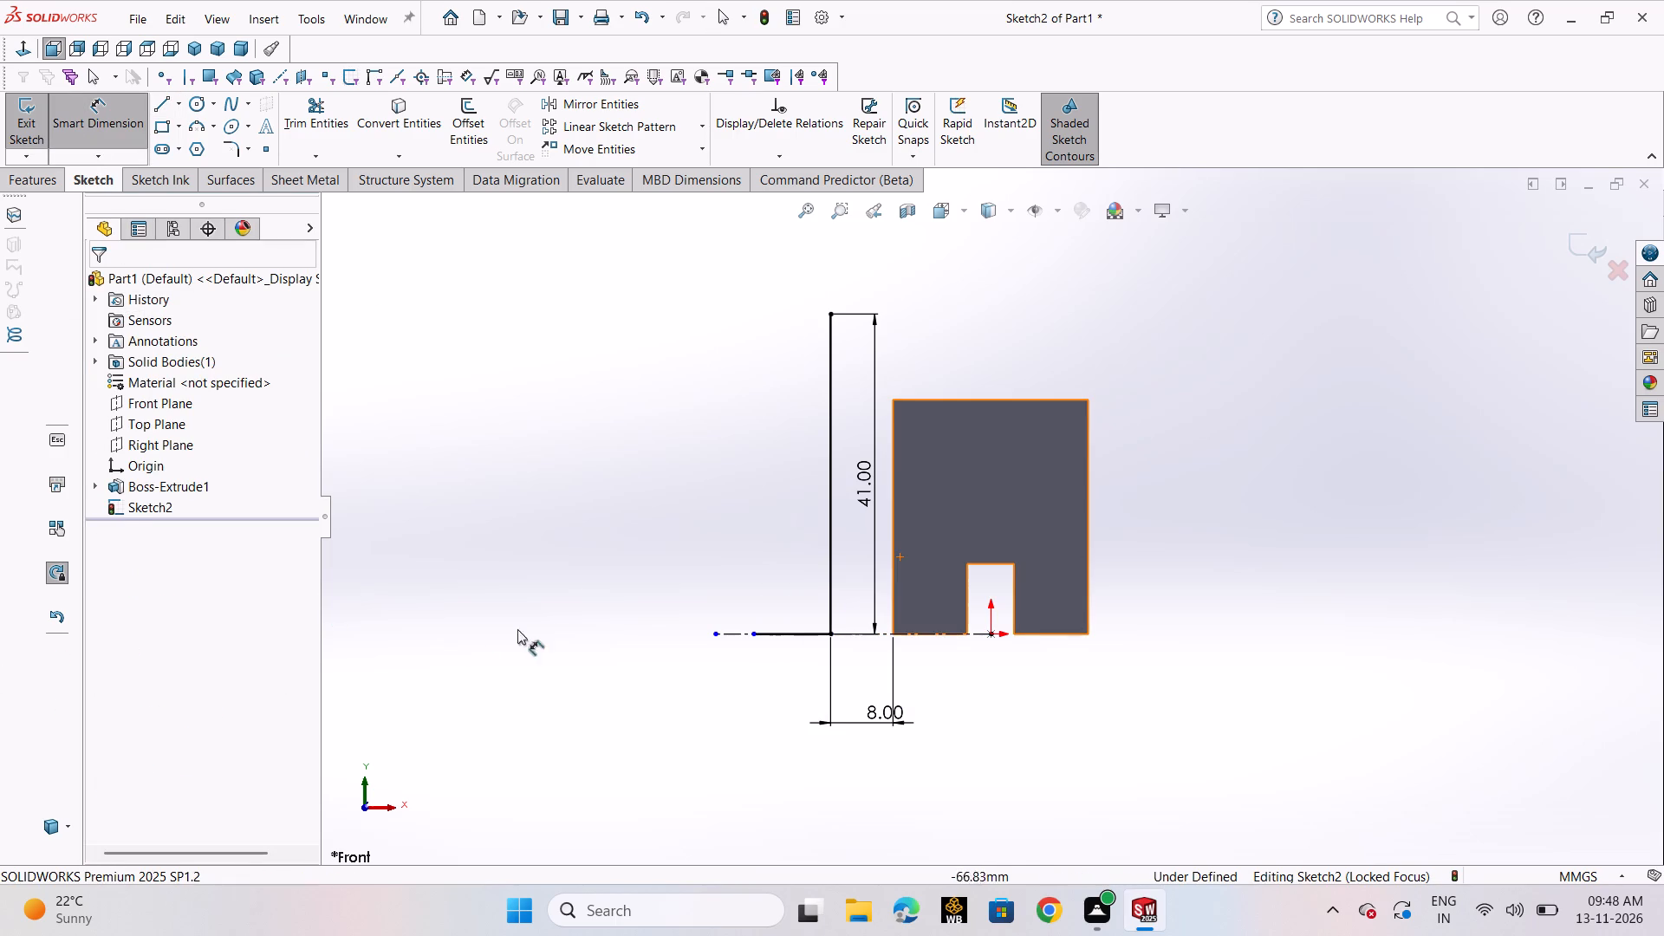
left_click(774, 634)
left_click(780, 715)
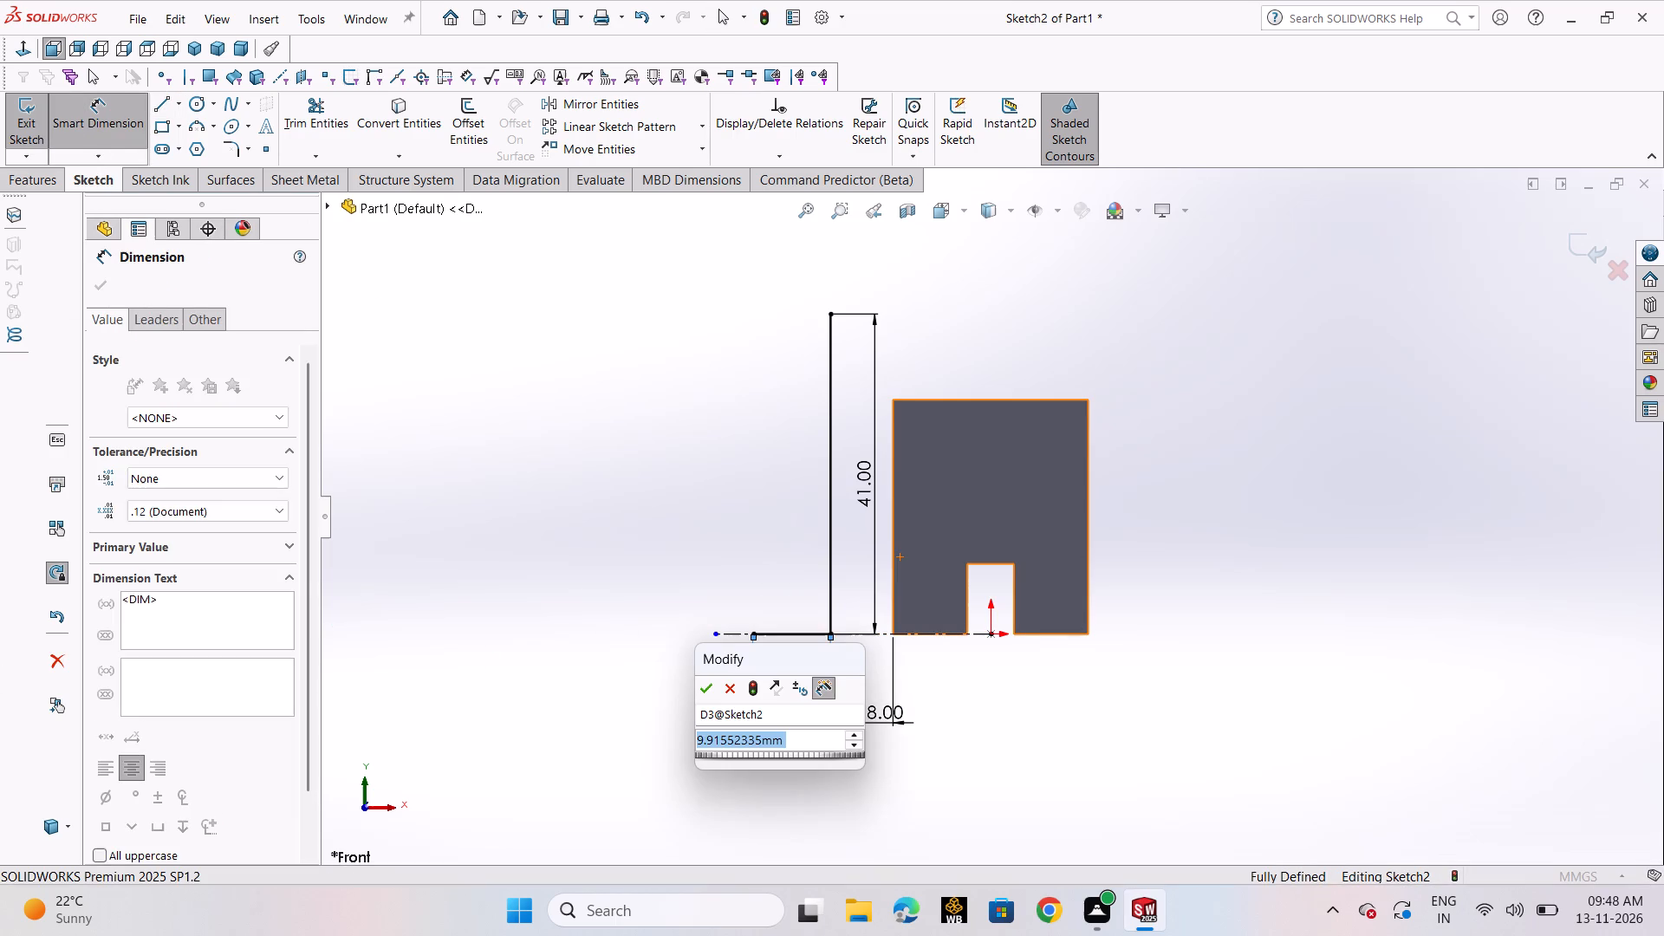
type("10")
key("Return")
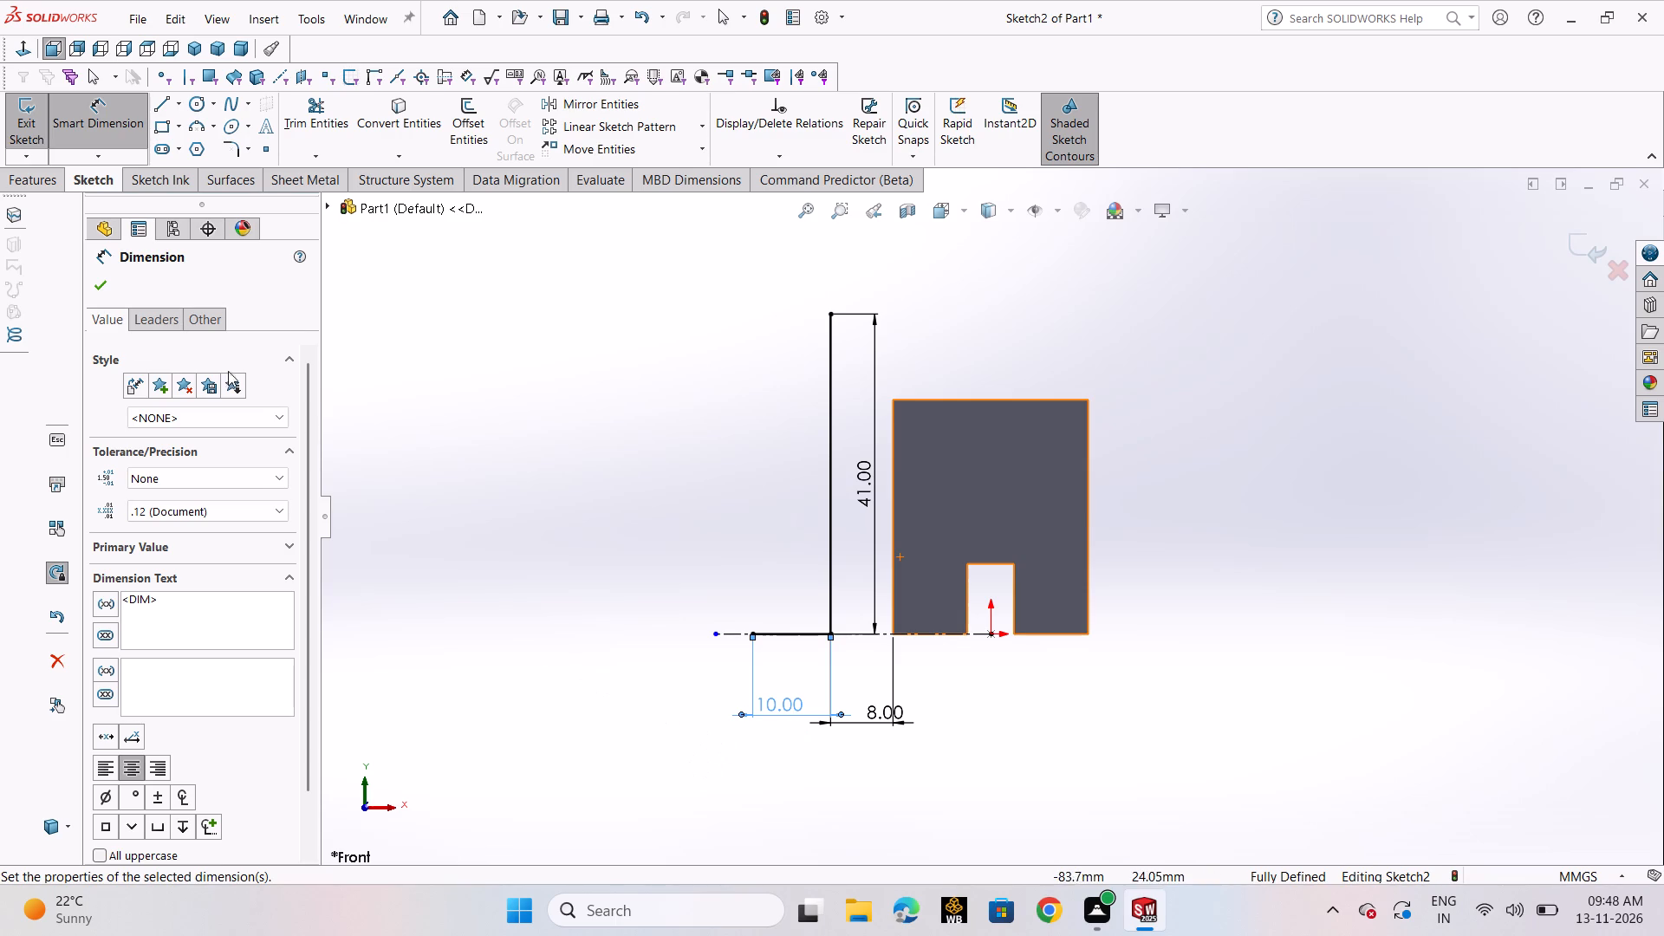
left_click(92, 285)
left_click(521, 426)
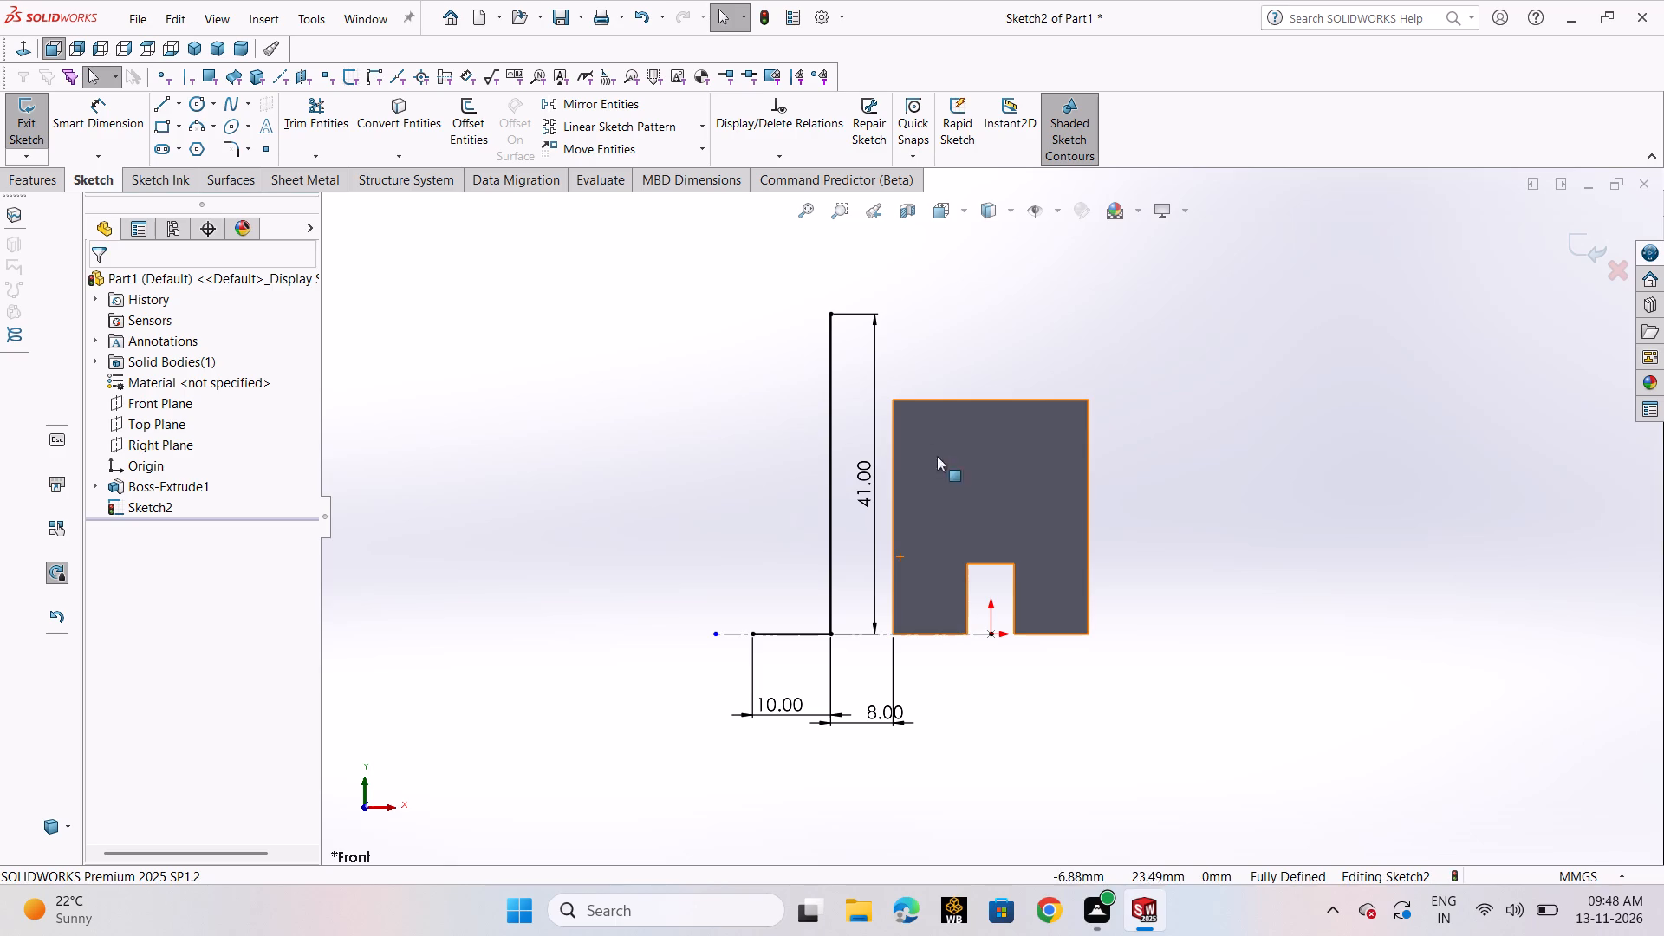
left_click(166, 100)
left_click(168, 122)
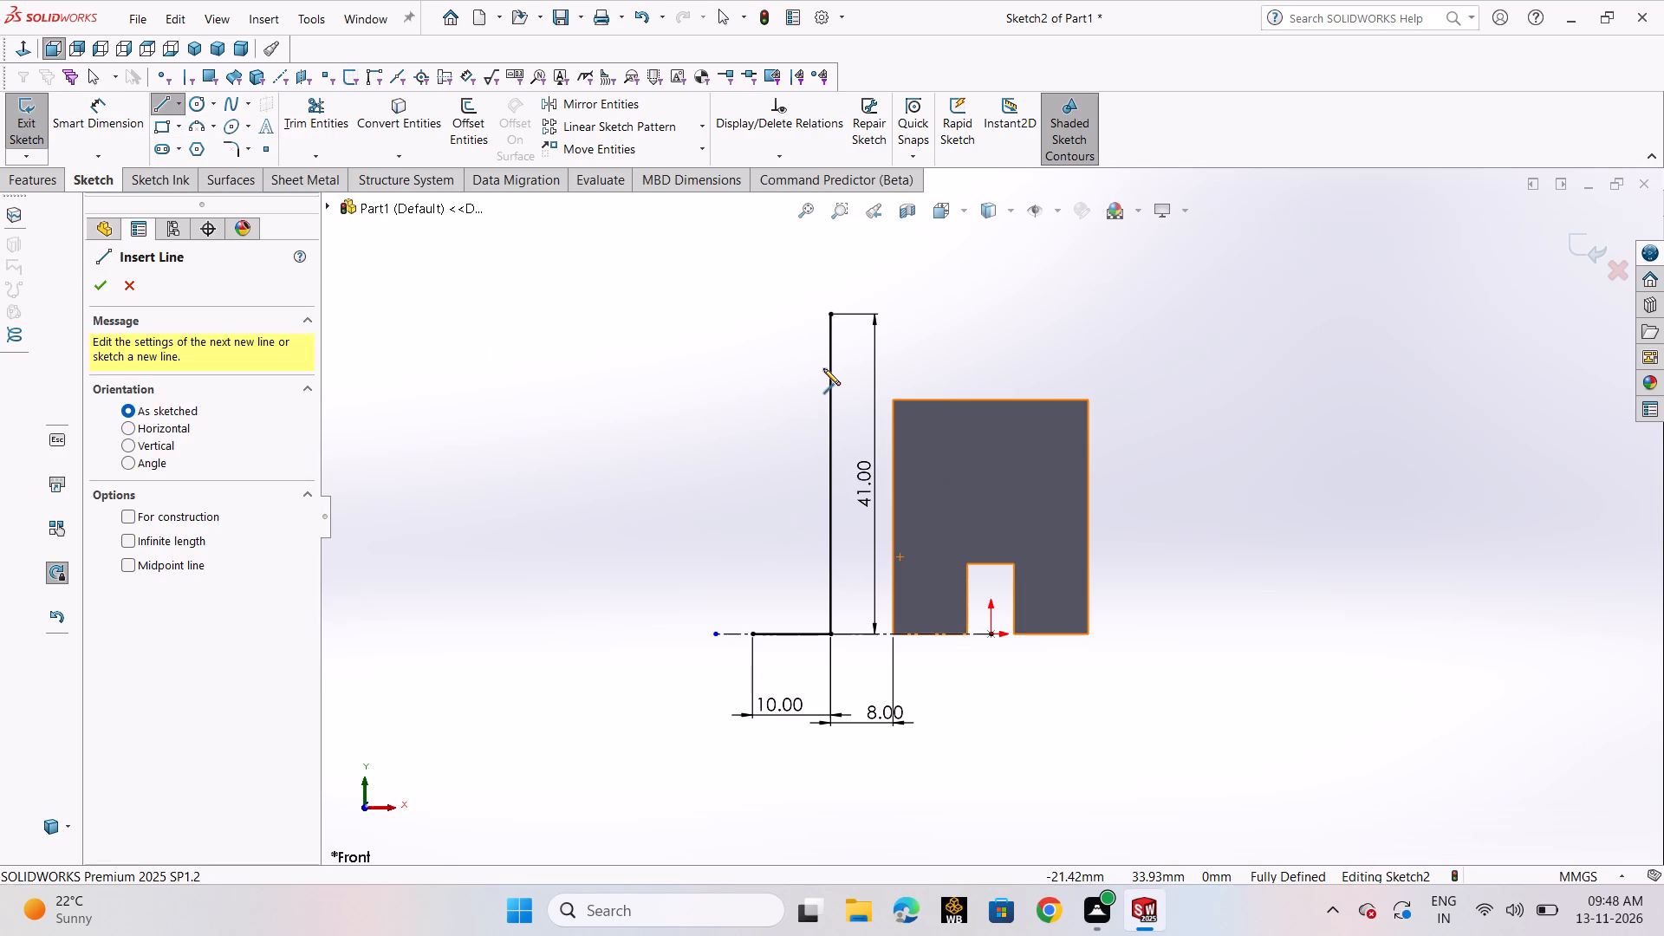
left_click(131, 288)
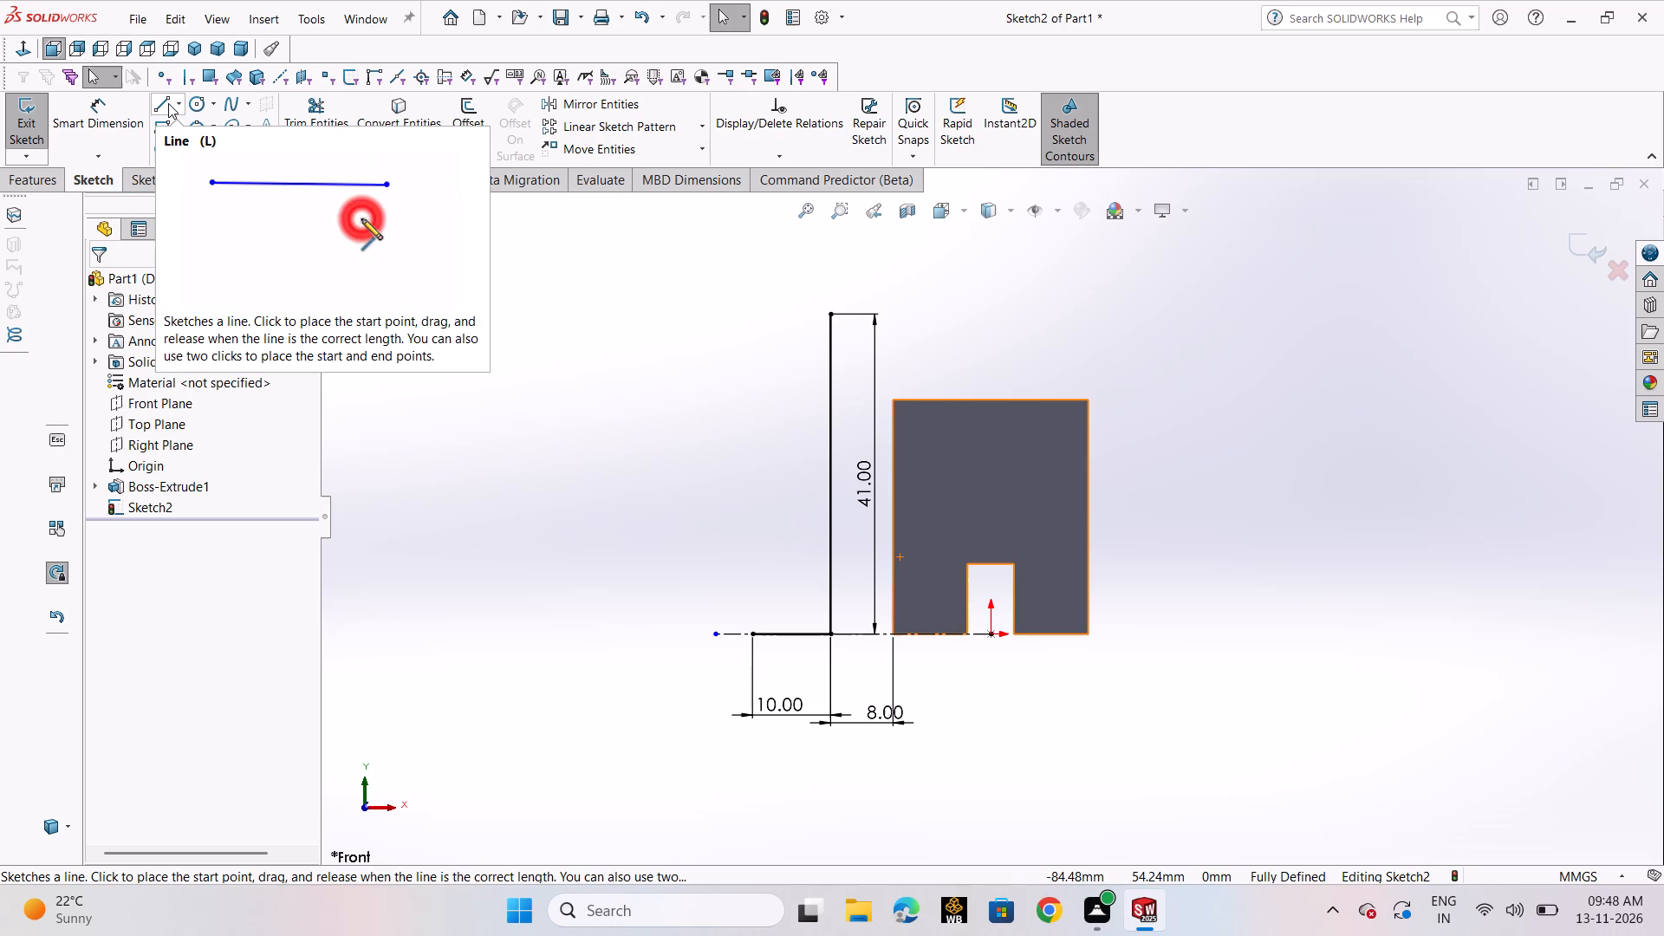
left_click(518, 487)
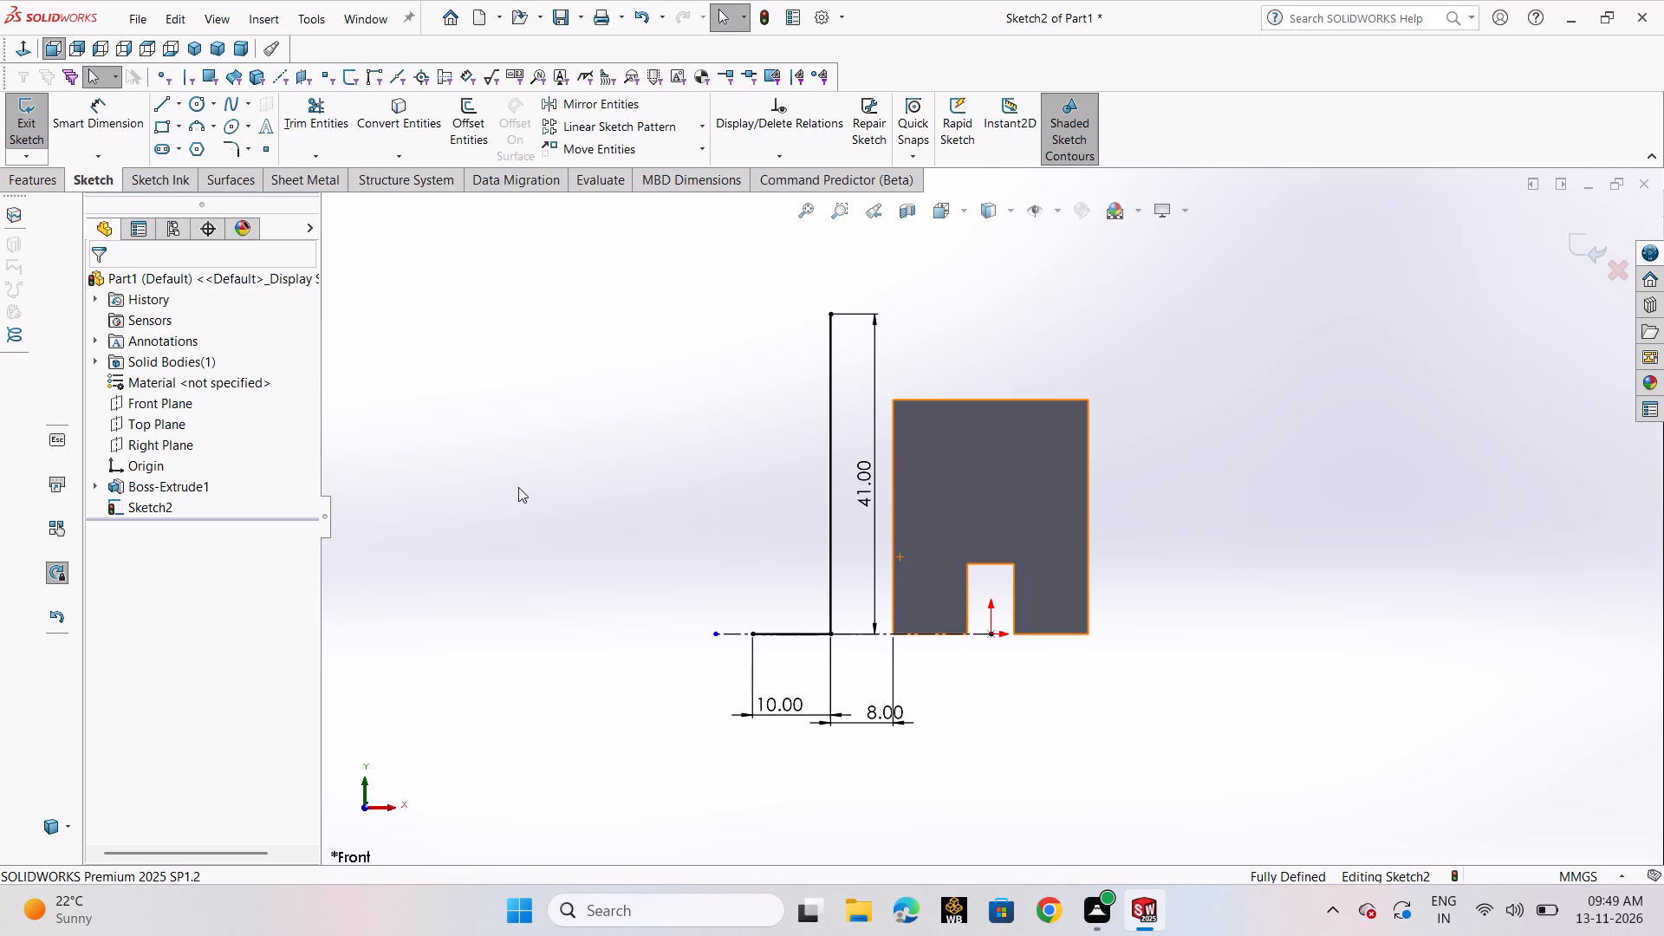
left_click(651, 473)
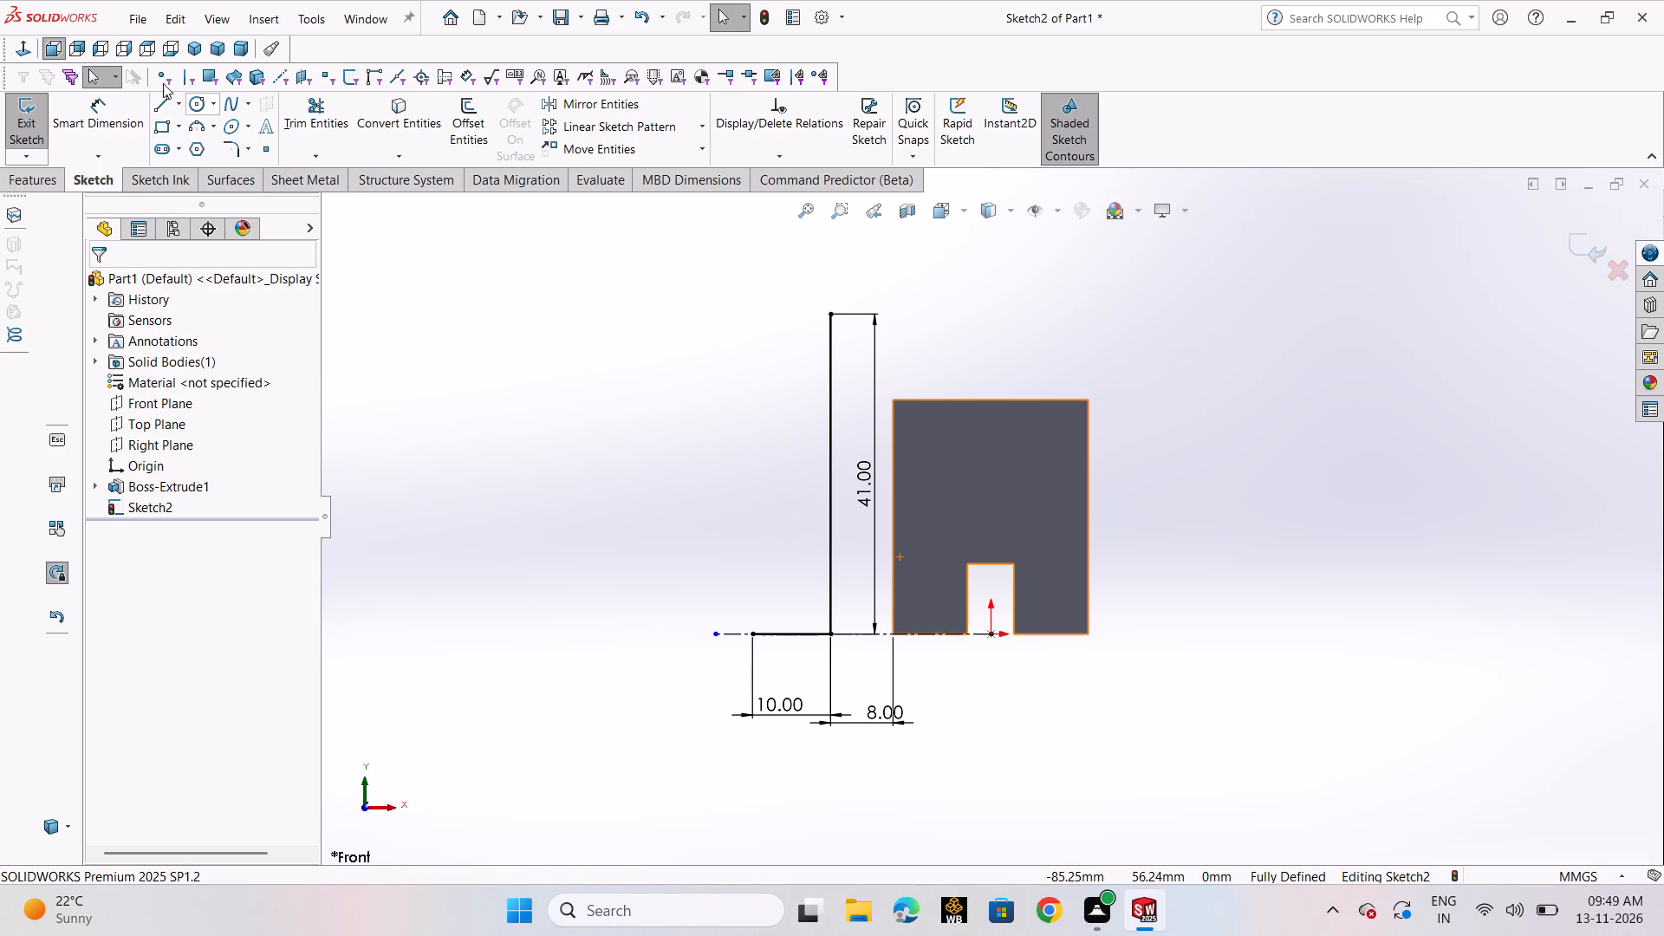
Sketch a stepped chain of horizontal and vertical lines from the block's upper-left corner to the 41 mm line's top end, with a notch near the top.
left_click(161, 104)
left_click(178, 119)
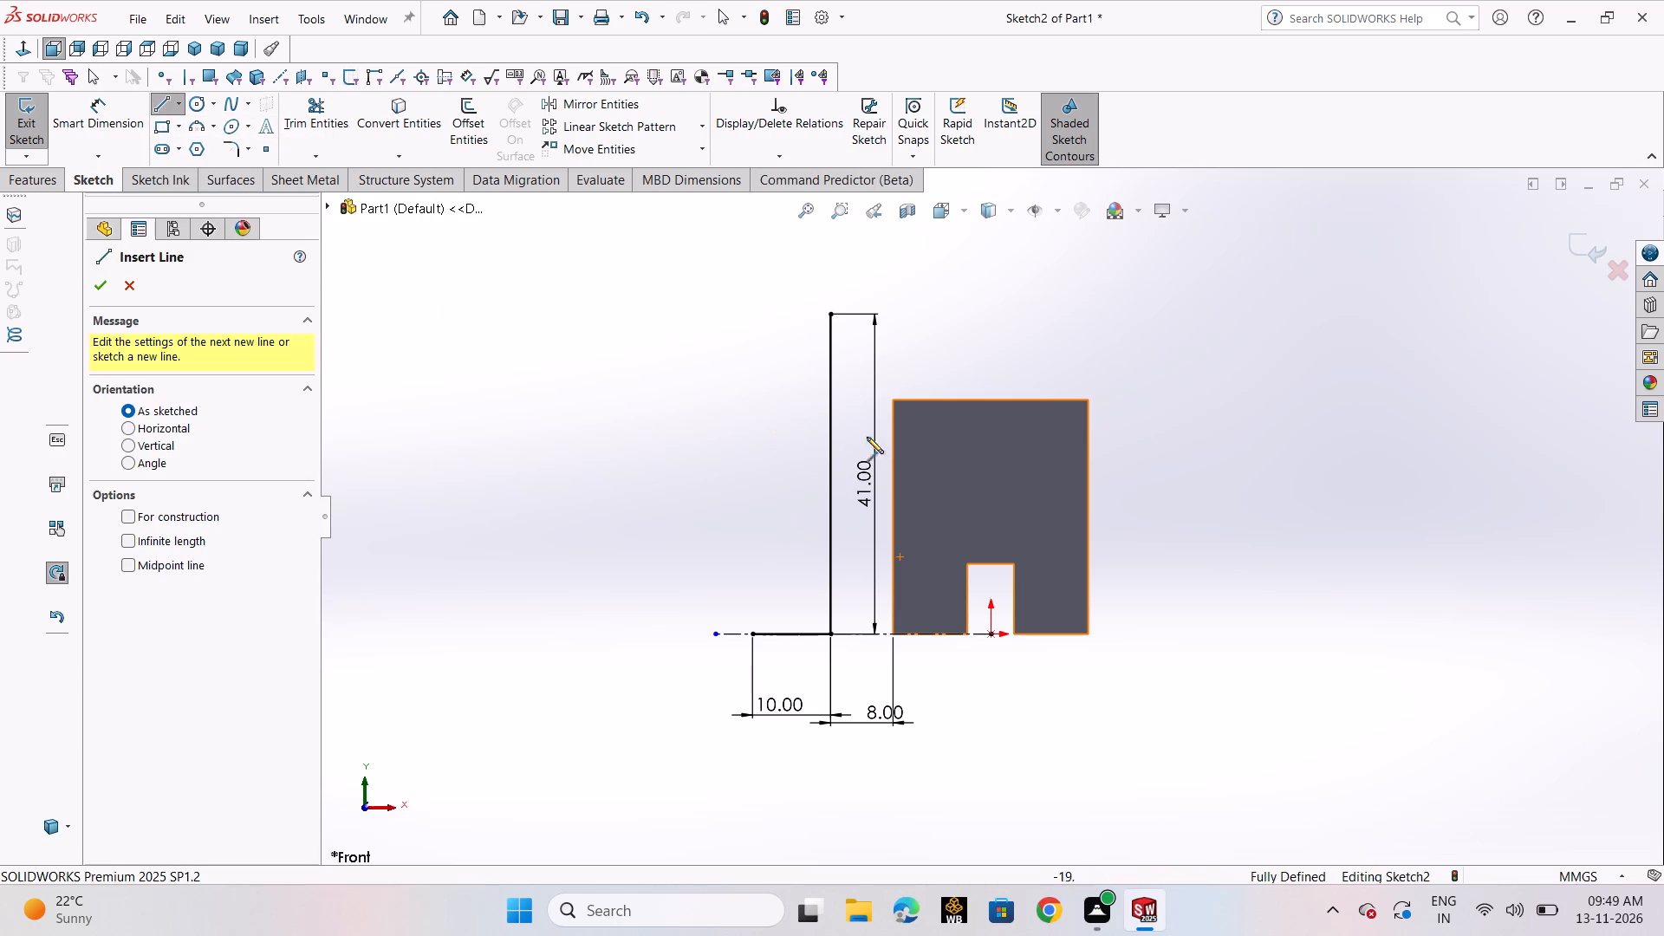
scroll(933, 418, "down", 3)
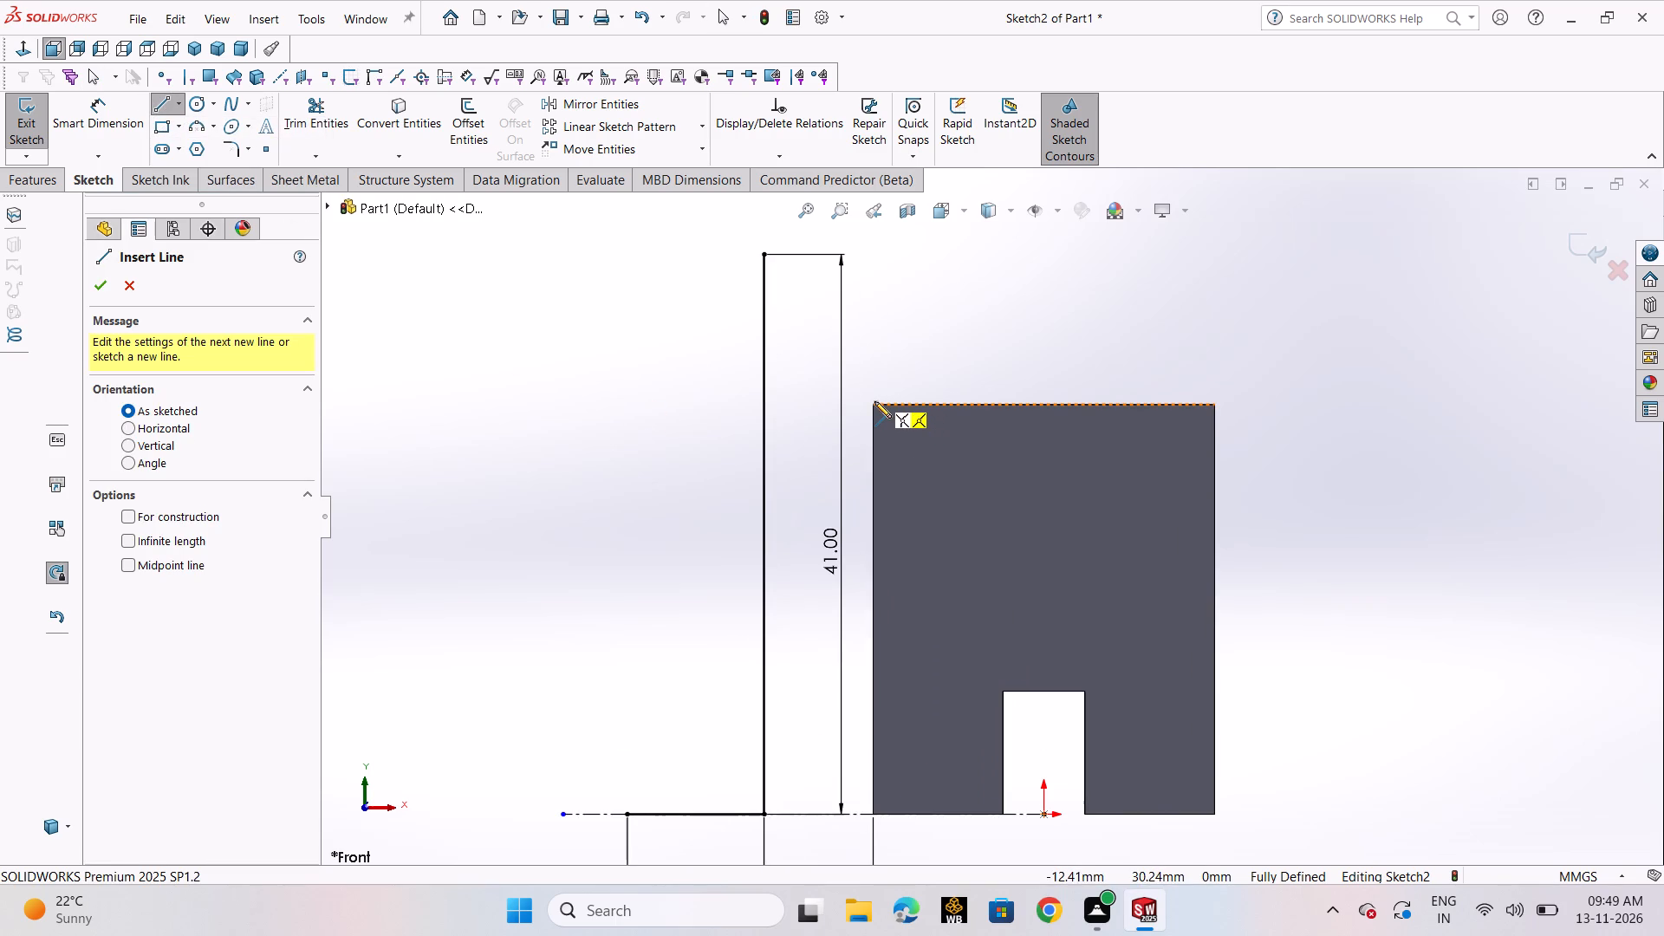
left_click(873, 404)
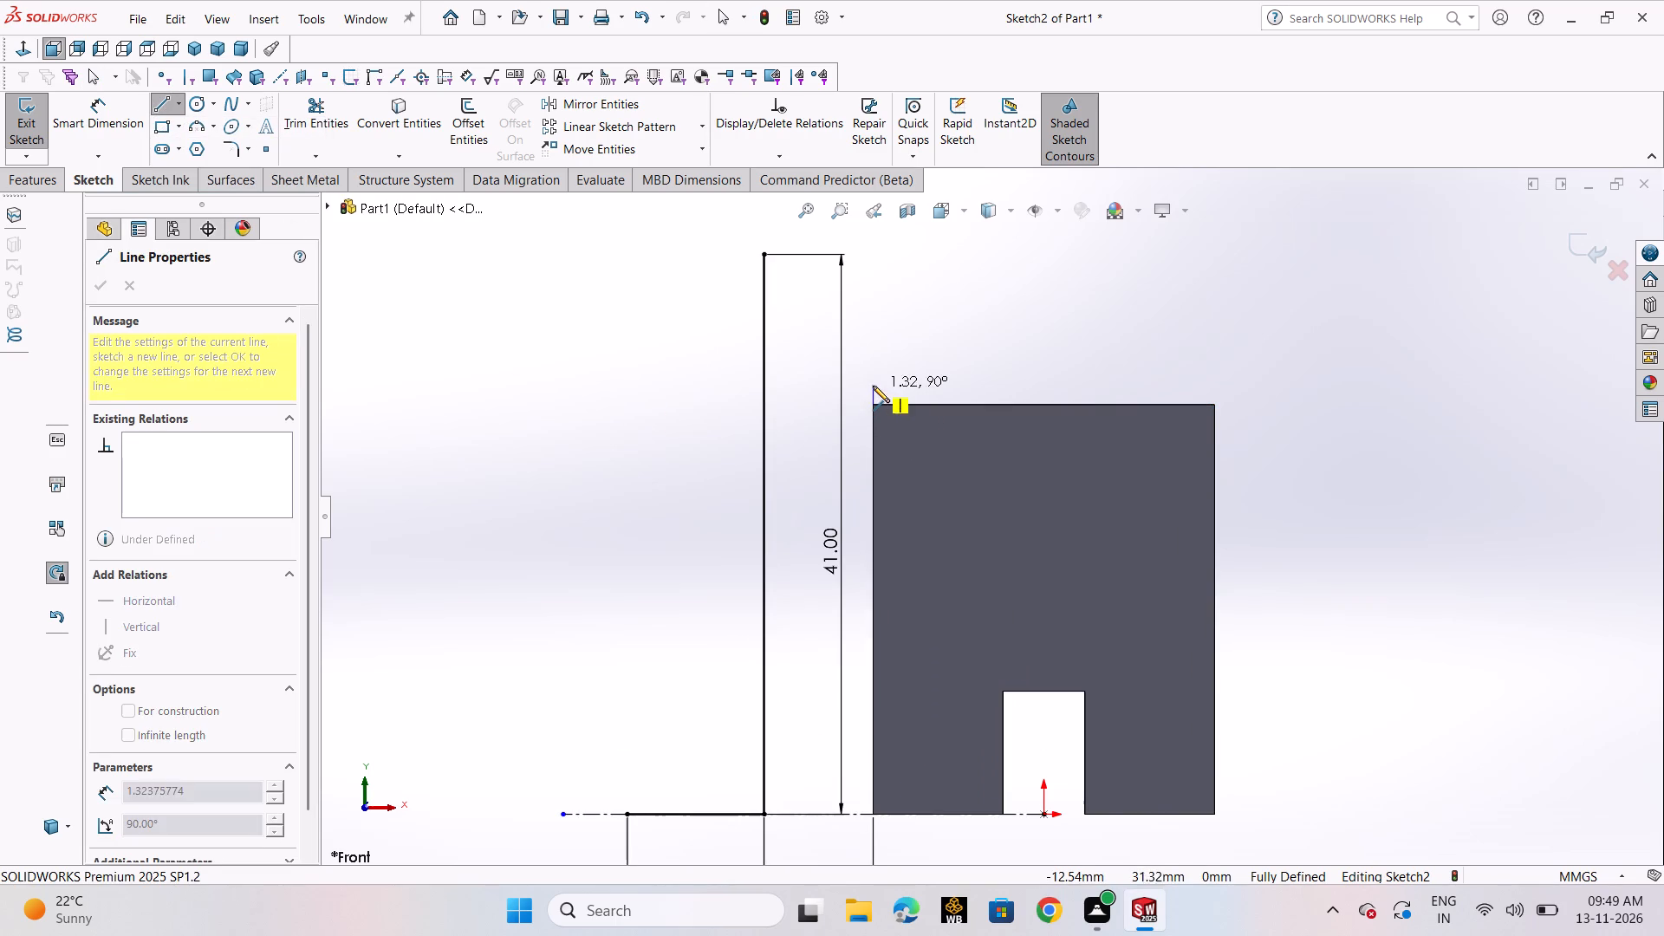
left_click(873, 374)
left_click(851, 371)
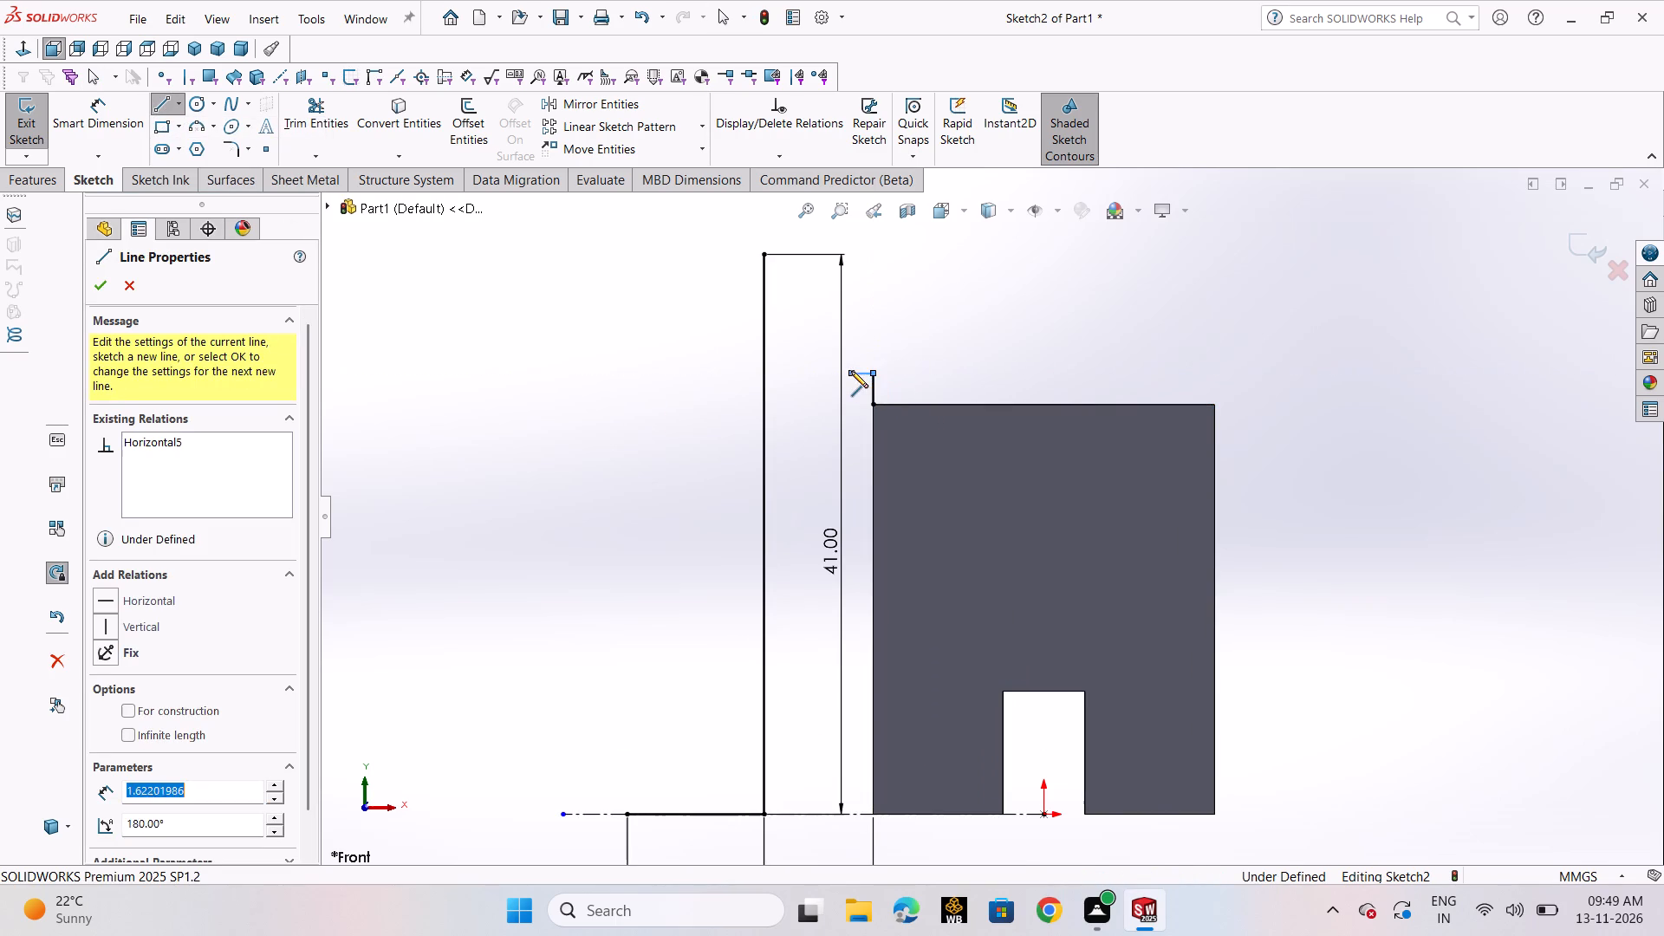
left_click(849, 323)
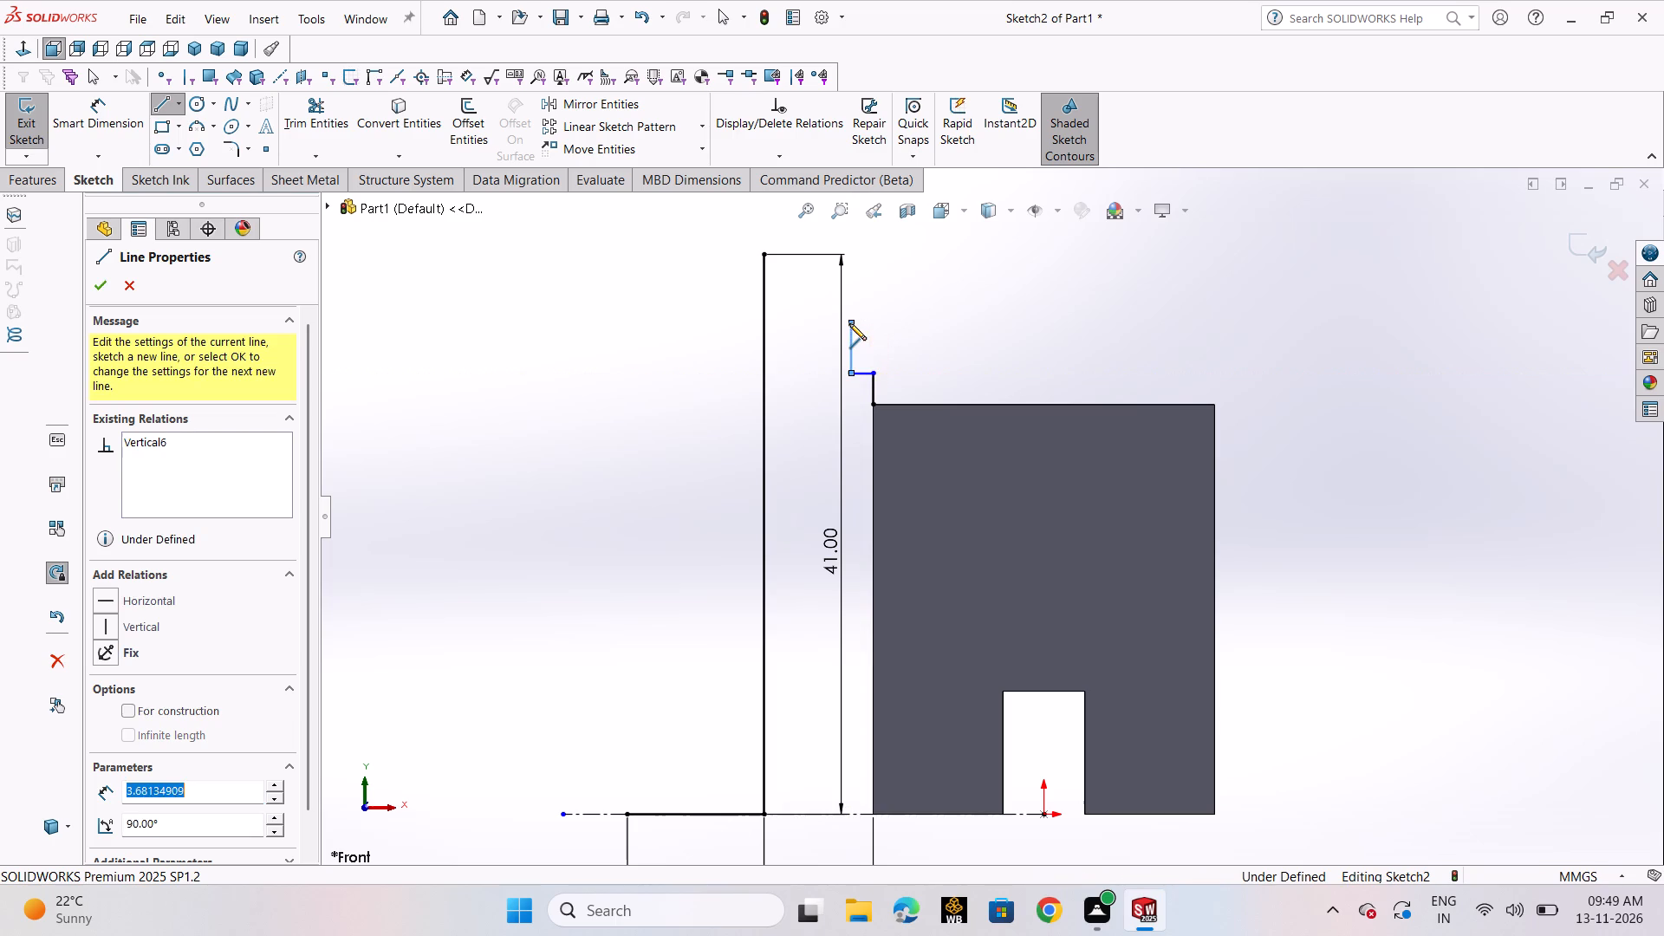
left_click(791, 323)
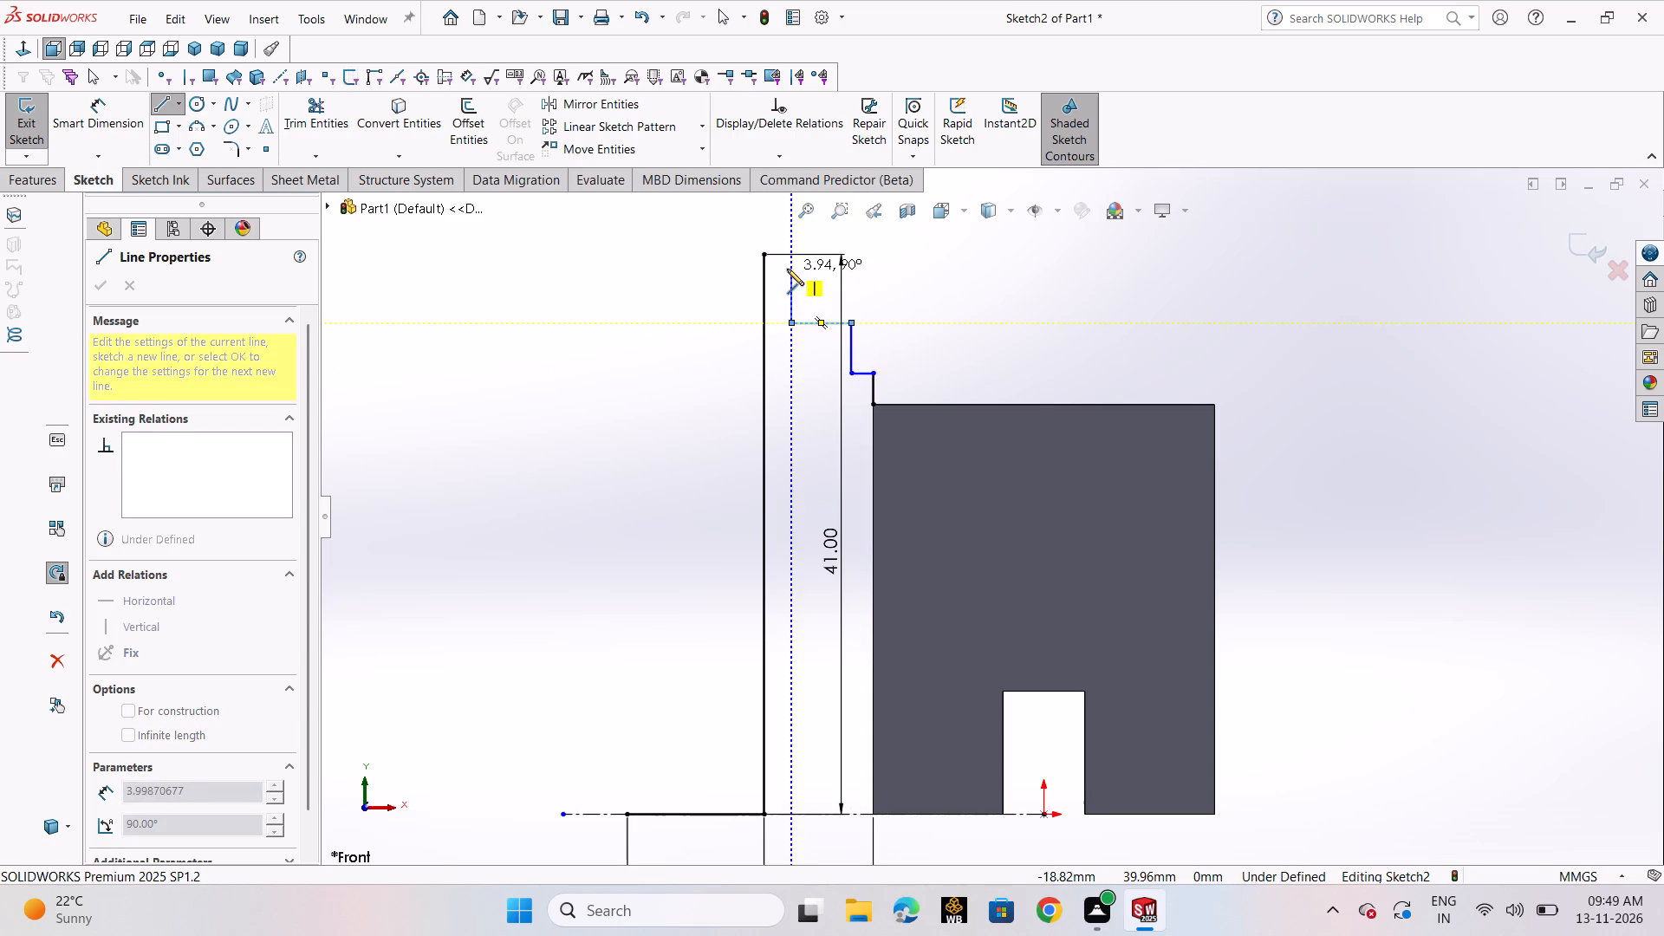
left_click(787, 269)
left_click(824, 269)
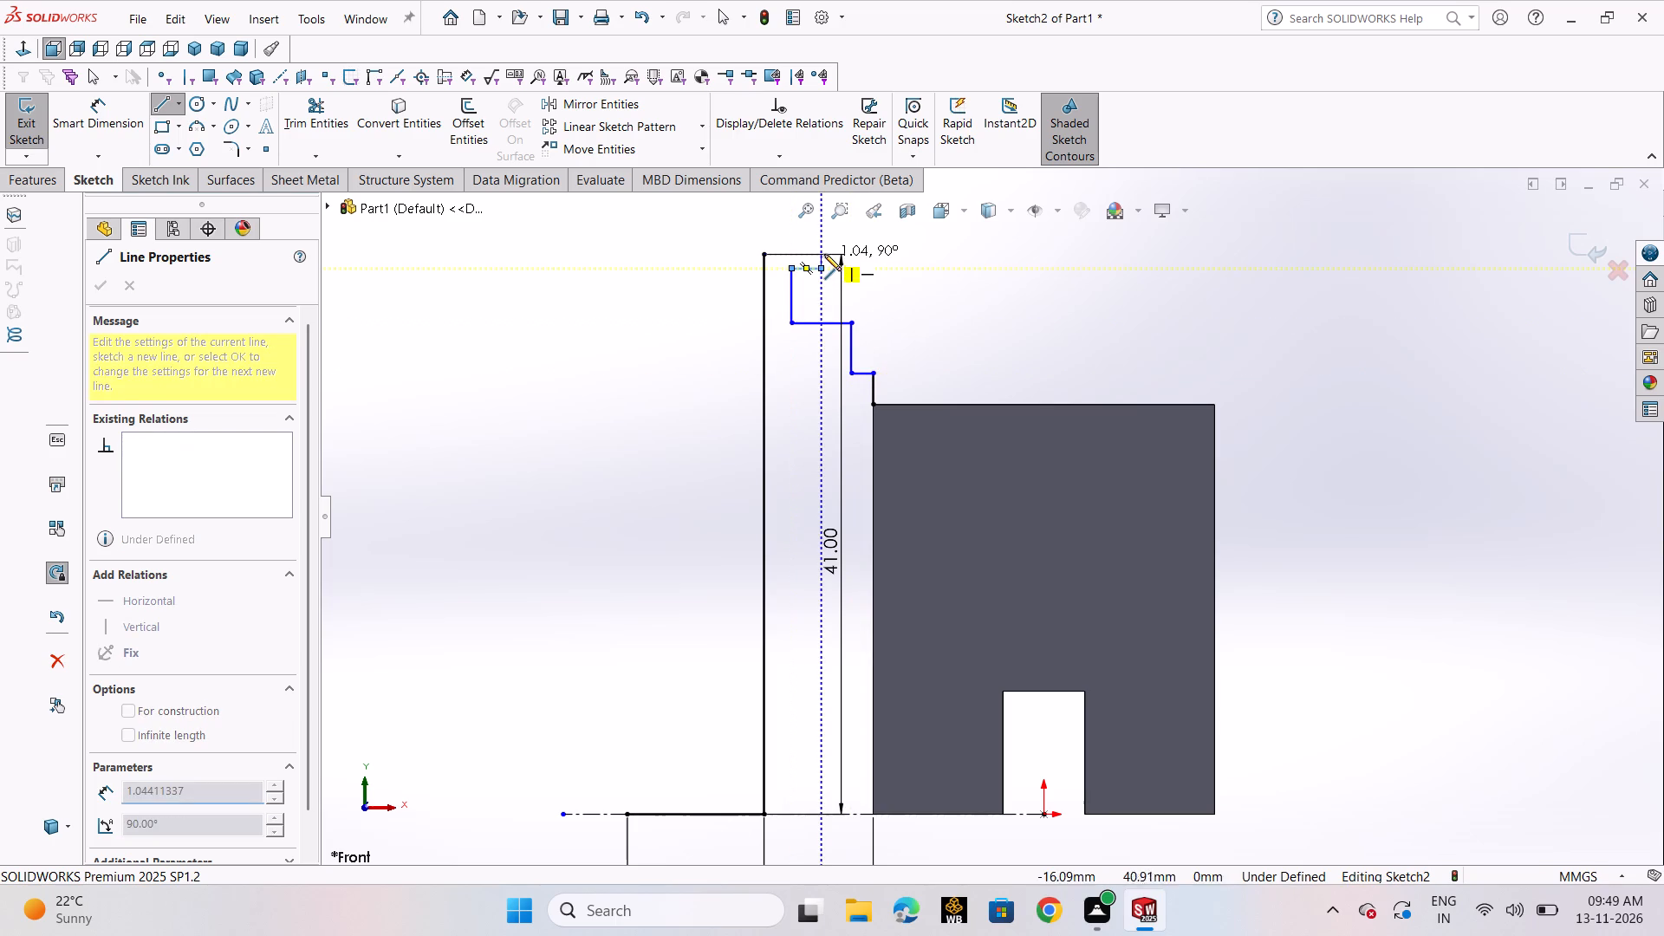
left_click(824, 254)
left_click(761, 257)
right_click(761, 257)
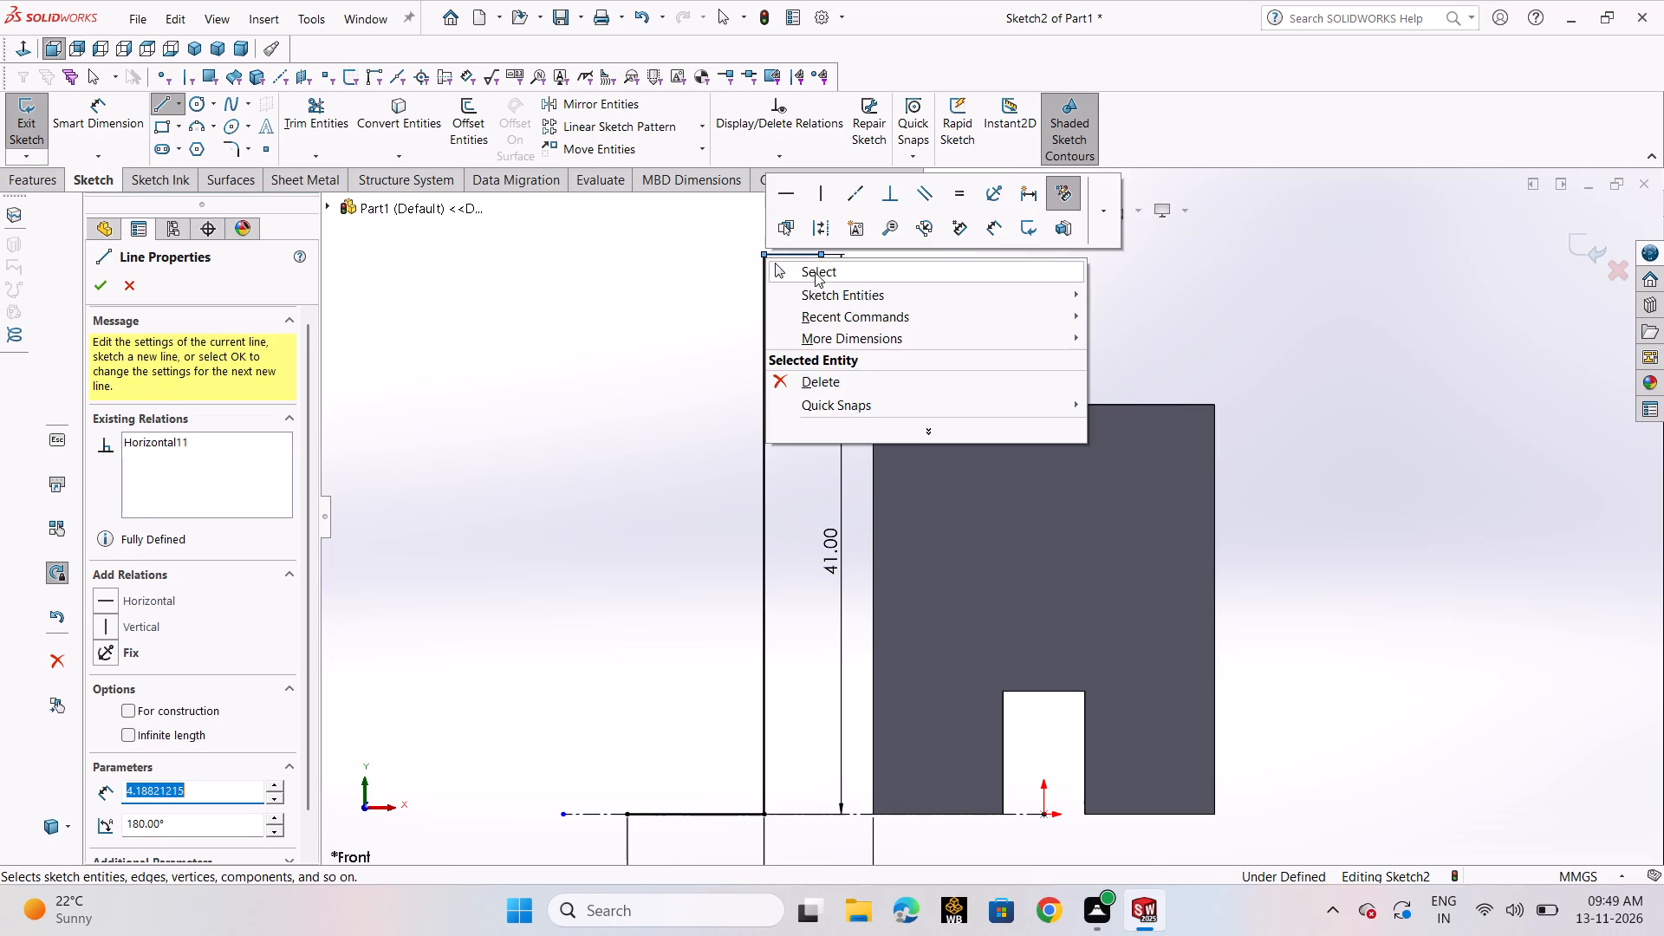
left_click(816, 274)
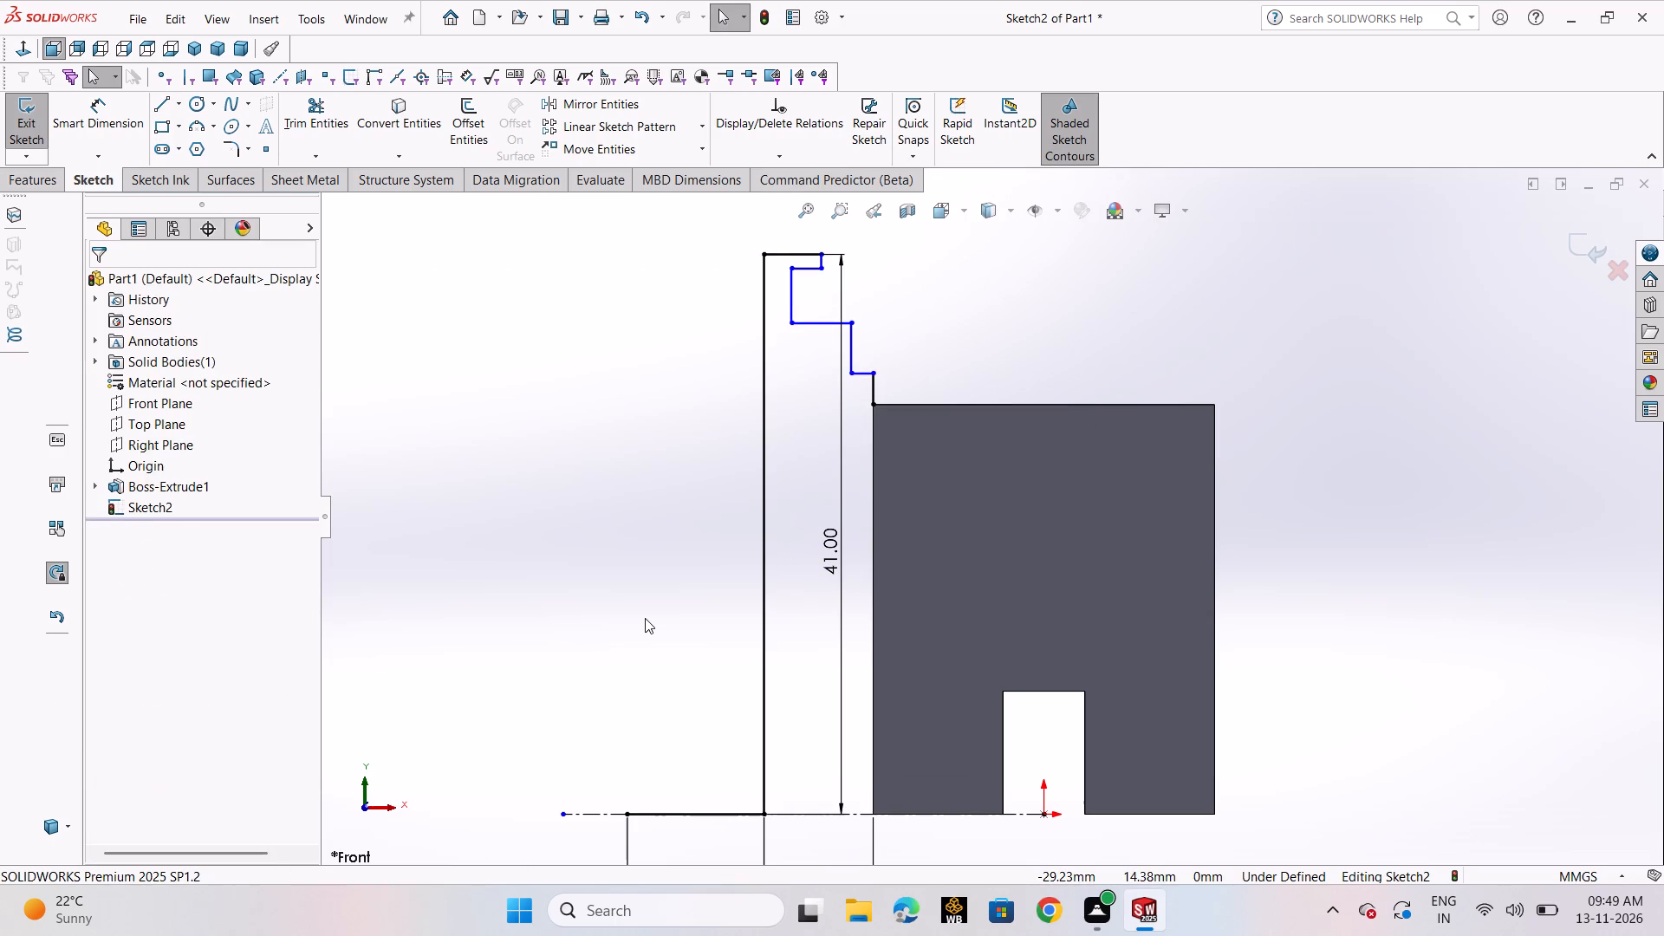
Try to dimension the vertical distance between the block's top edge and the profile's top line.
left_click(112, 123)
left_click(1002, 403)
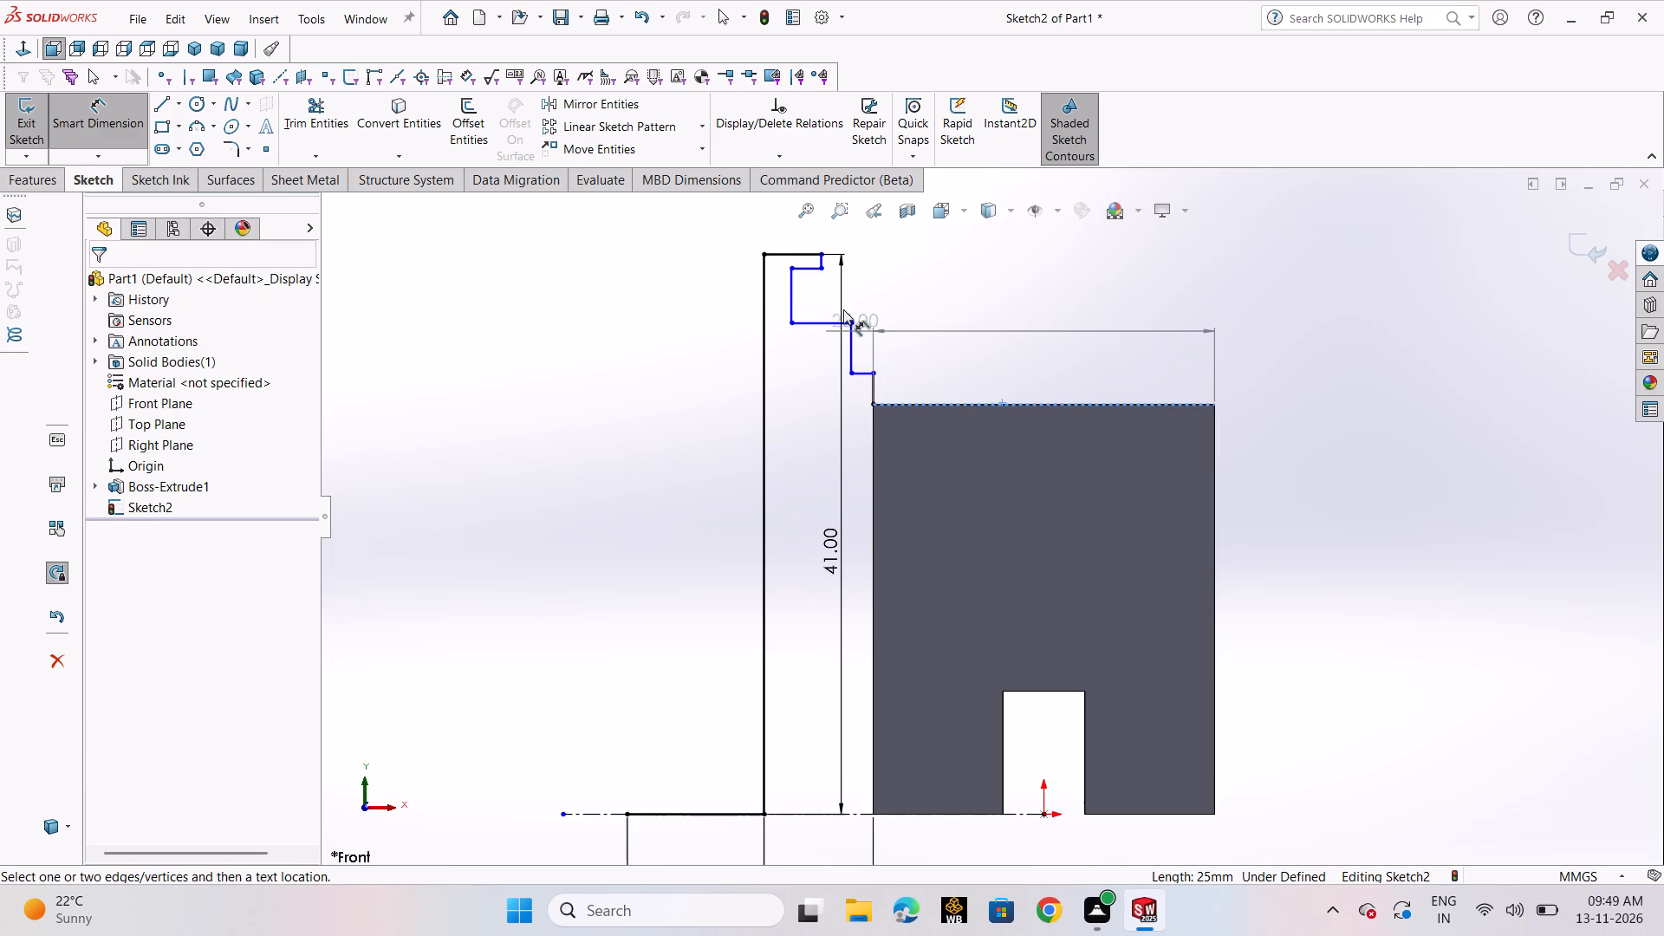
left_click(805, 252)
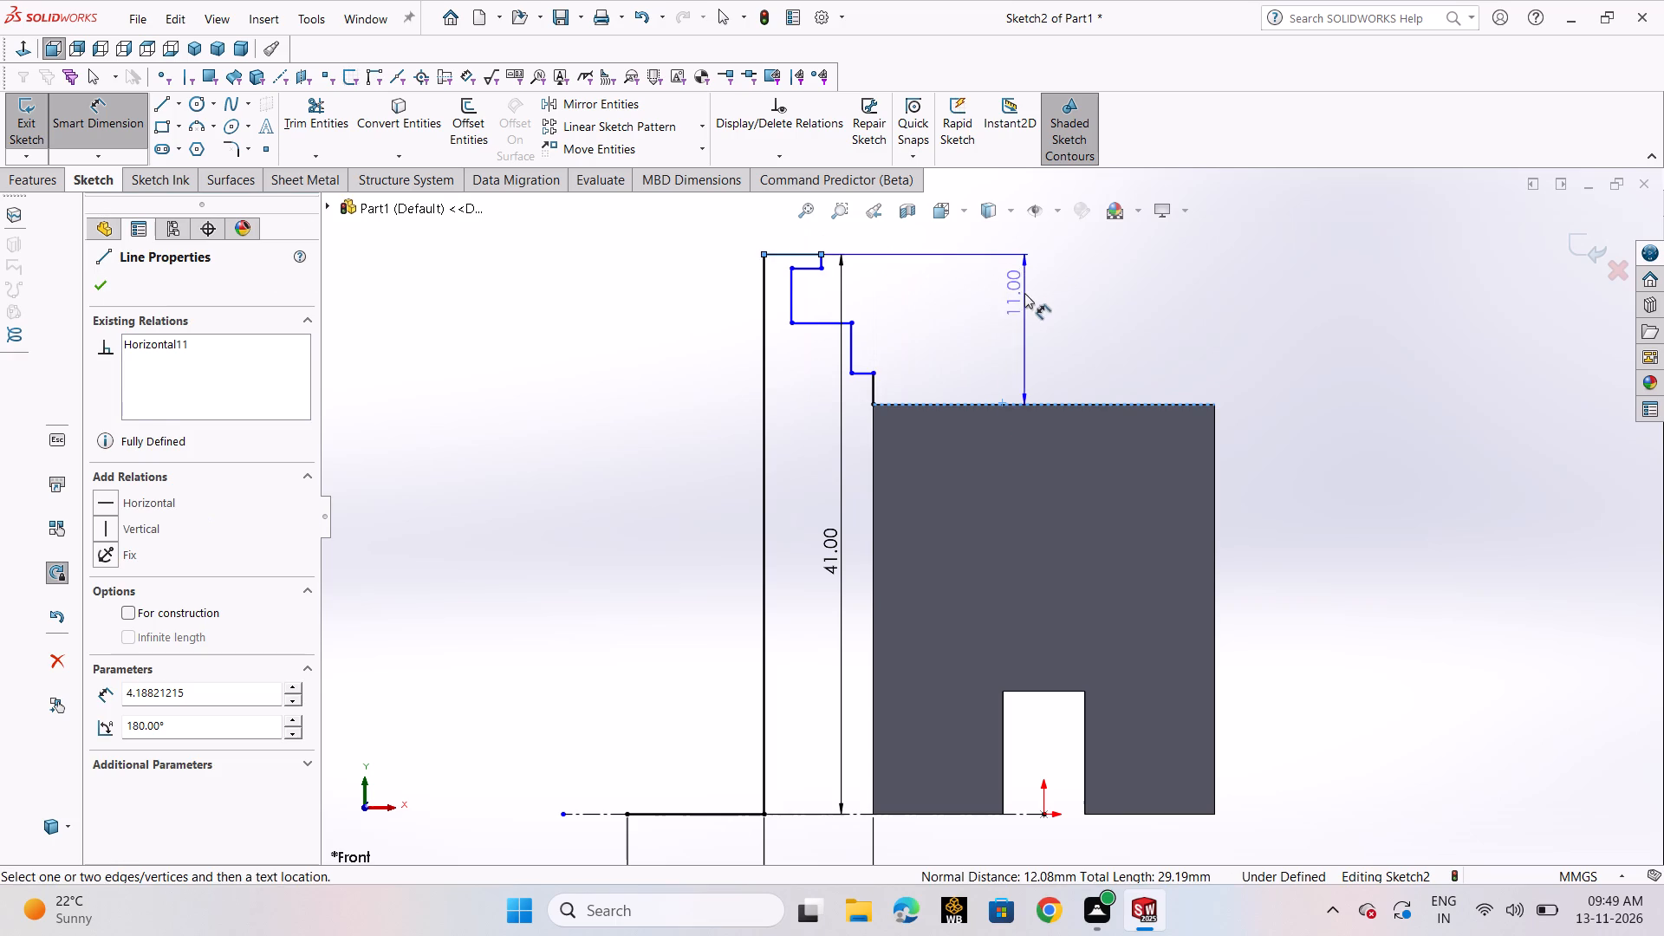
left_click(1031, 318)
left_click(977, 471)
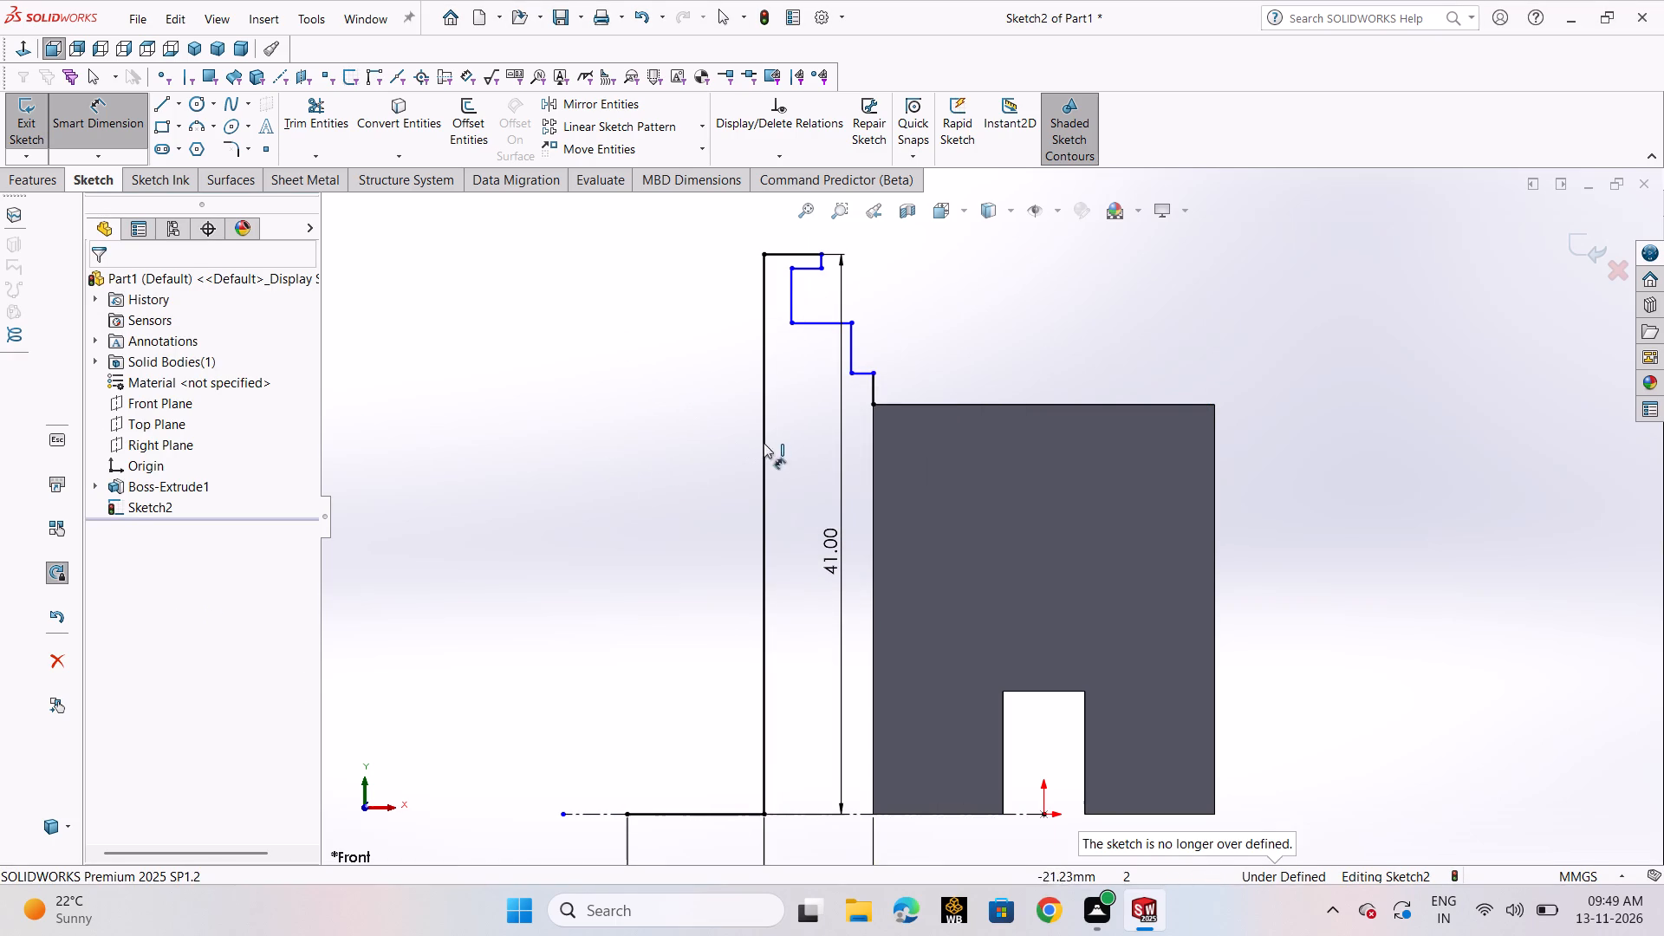
Dimension the short vertical line rising from the block's upper-left corner as 2 mm.
scroll(952, 449, "down", 2)
scroll(882, 353, "down", 3)
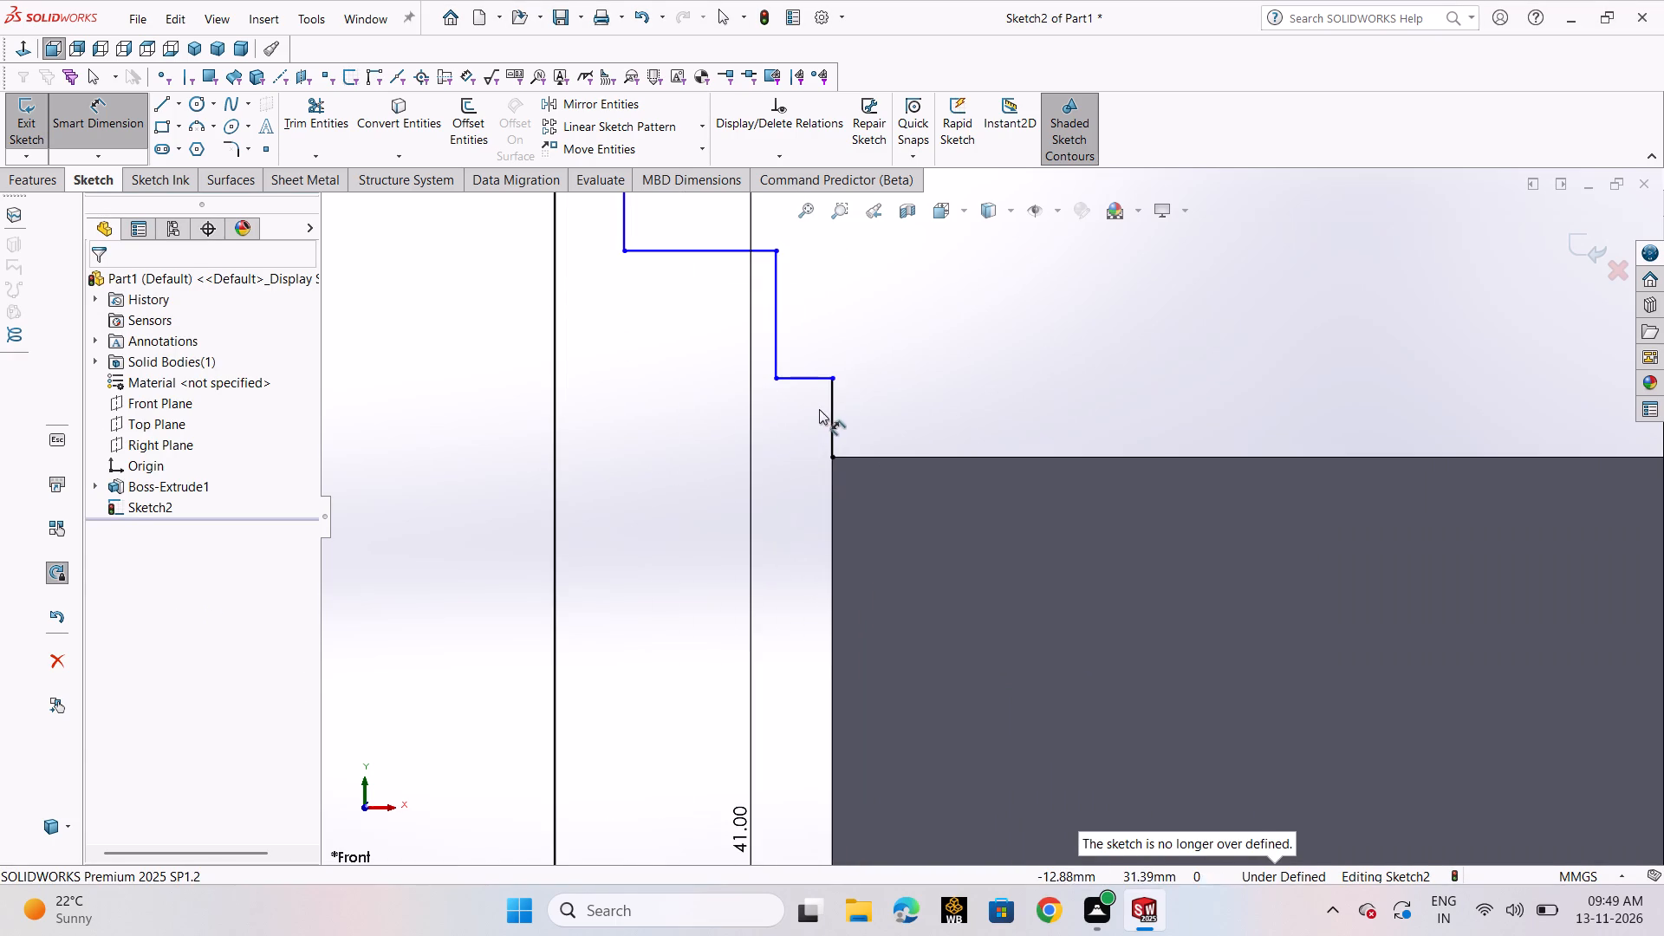
left_click(829, 414)
left_click(866, 413)
key("2")
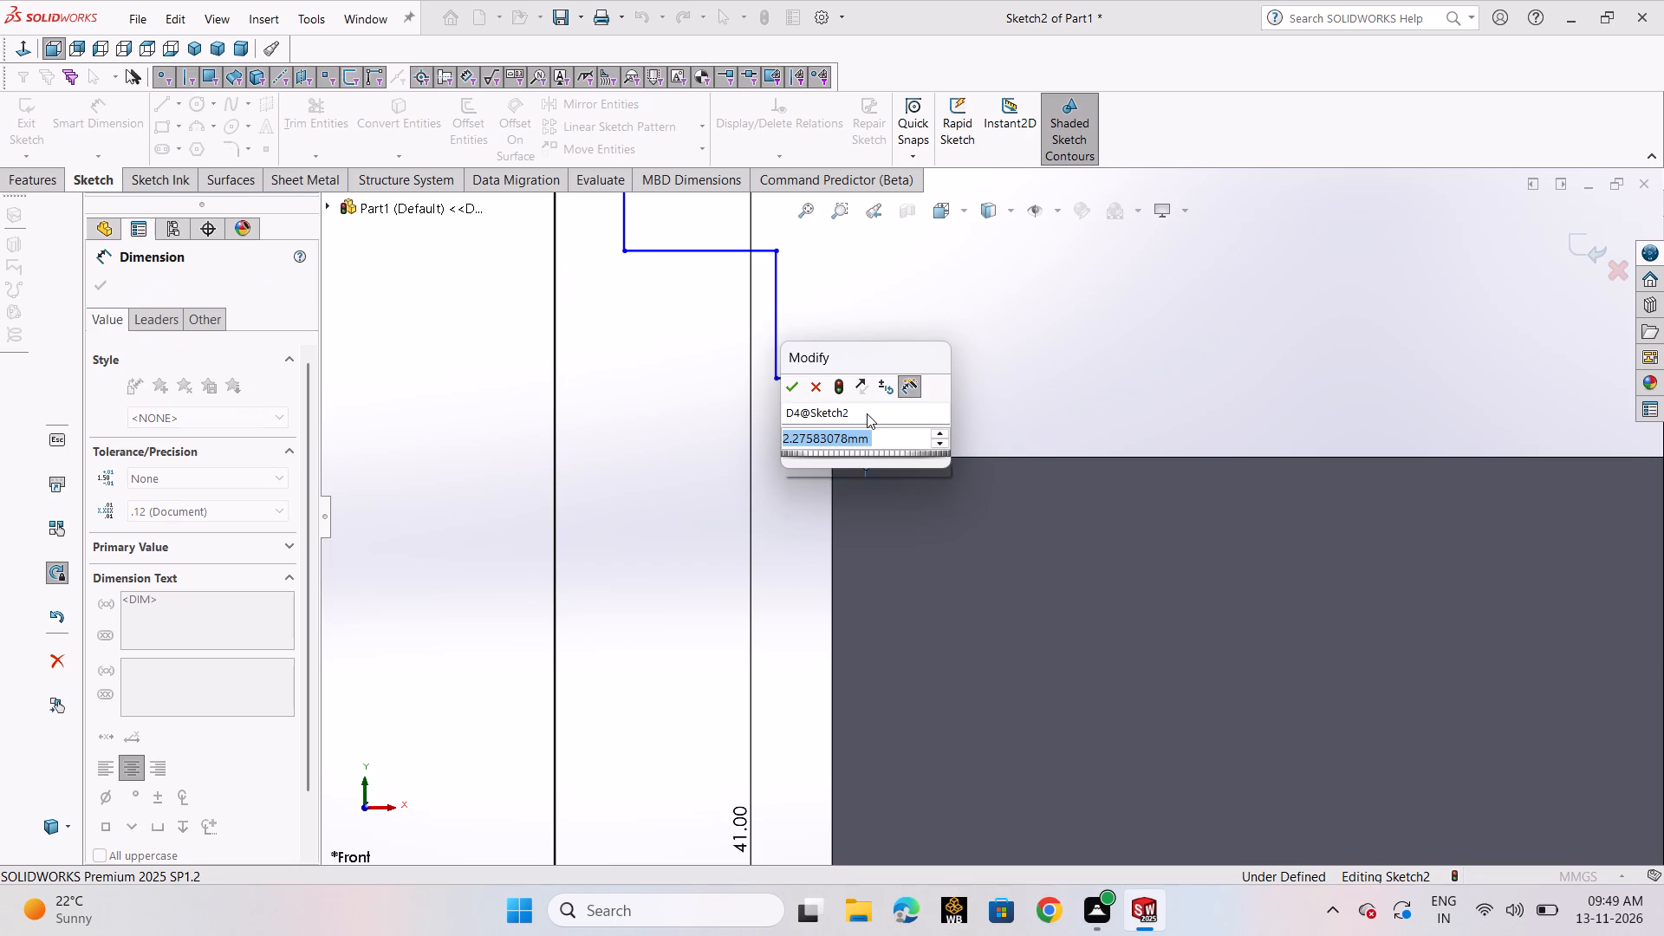
key("Return")
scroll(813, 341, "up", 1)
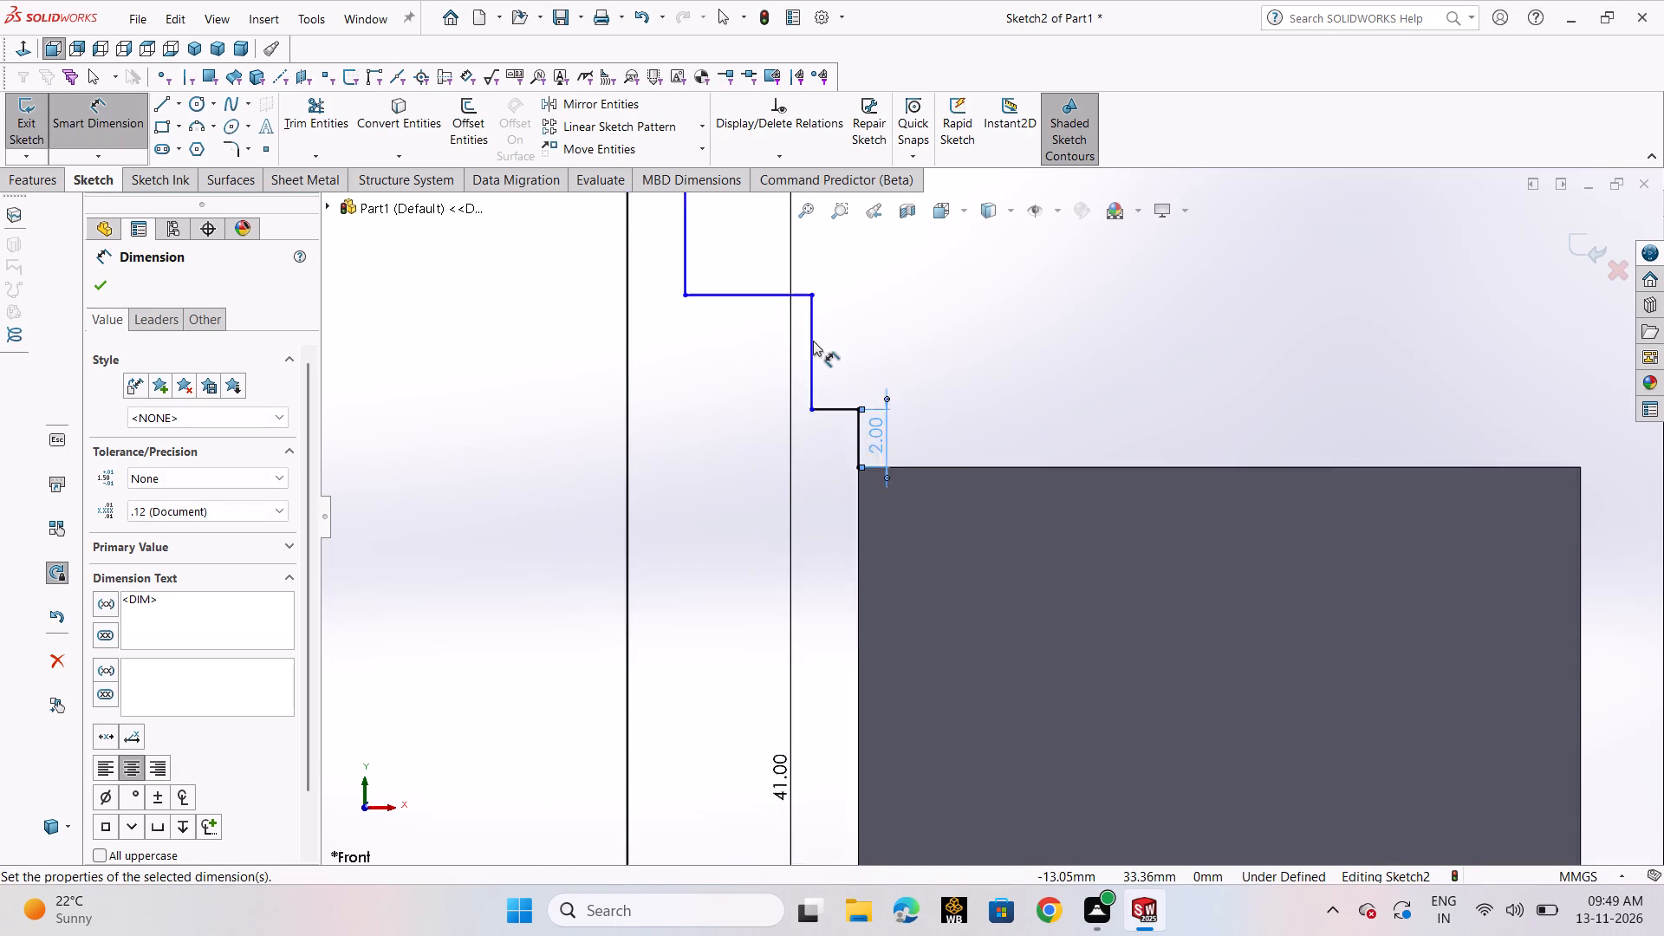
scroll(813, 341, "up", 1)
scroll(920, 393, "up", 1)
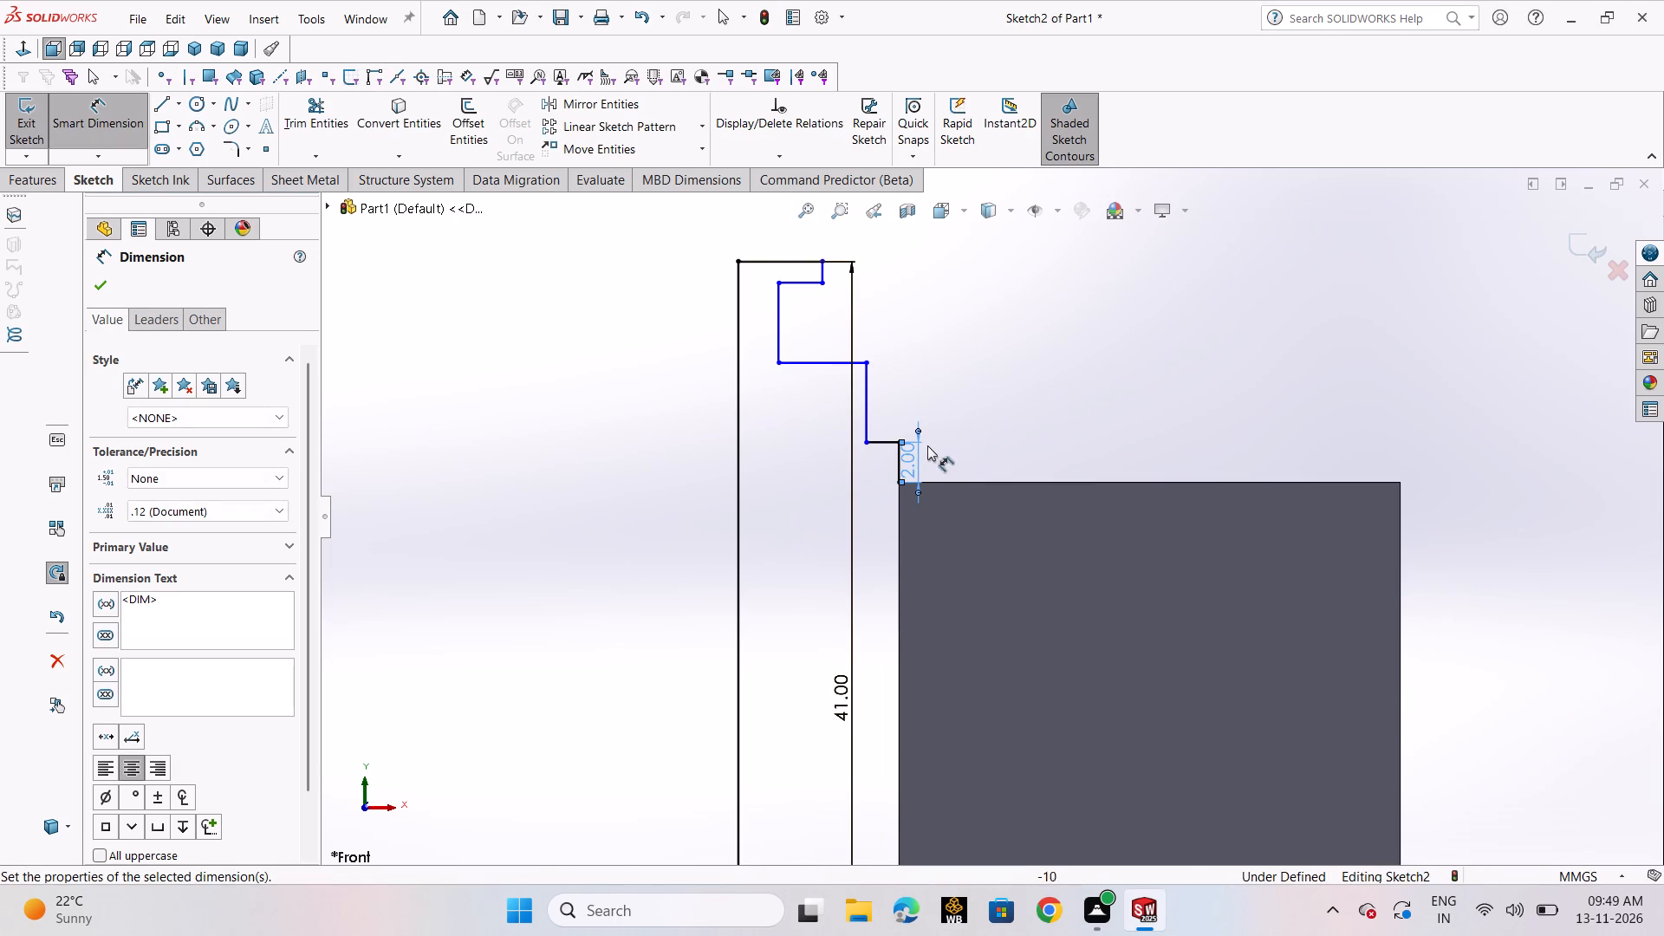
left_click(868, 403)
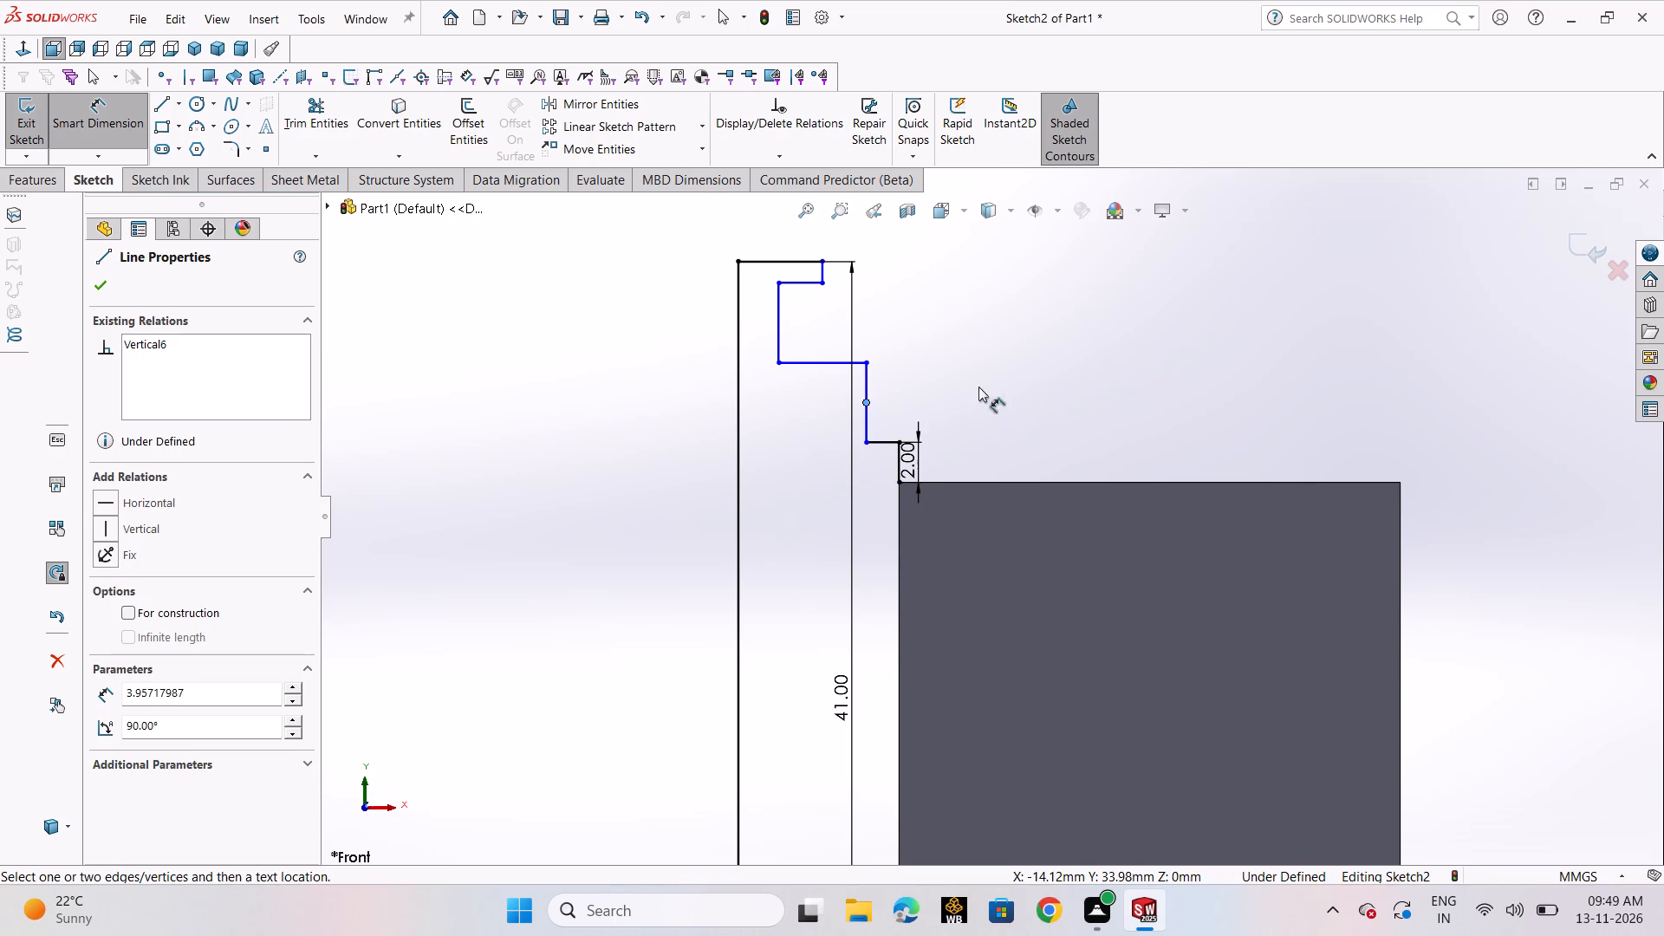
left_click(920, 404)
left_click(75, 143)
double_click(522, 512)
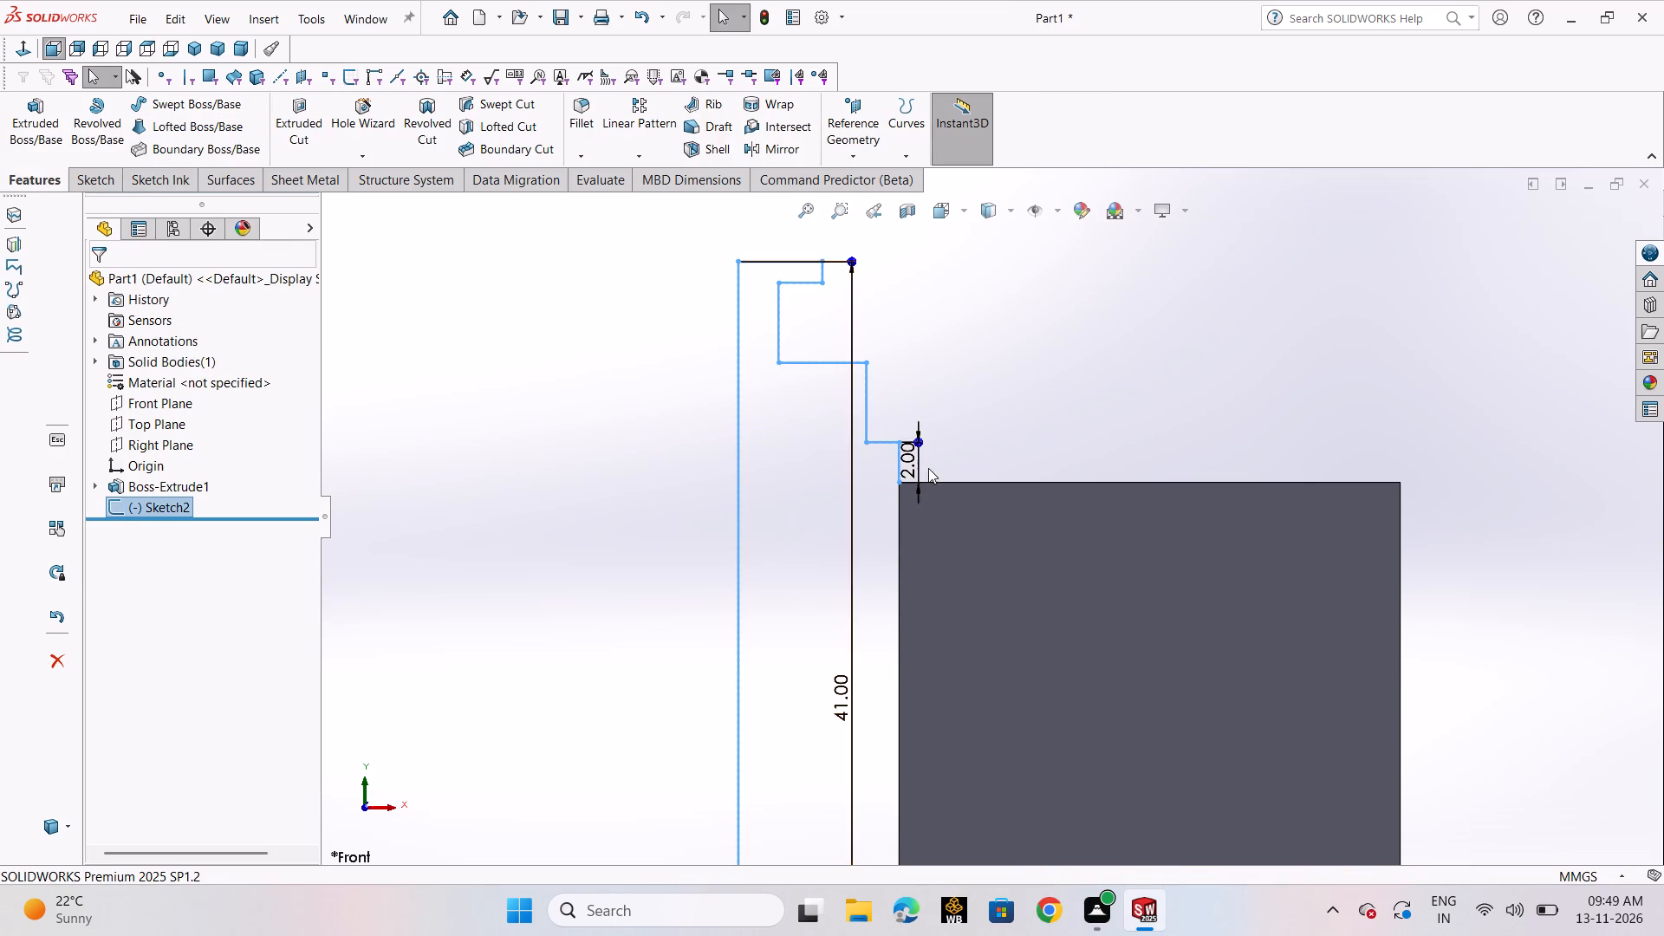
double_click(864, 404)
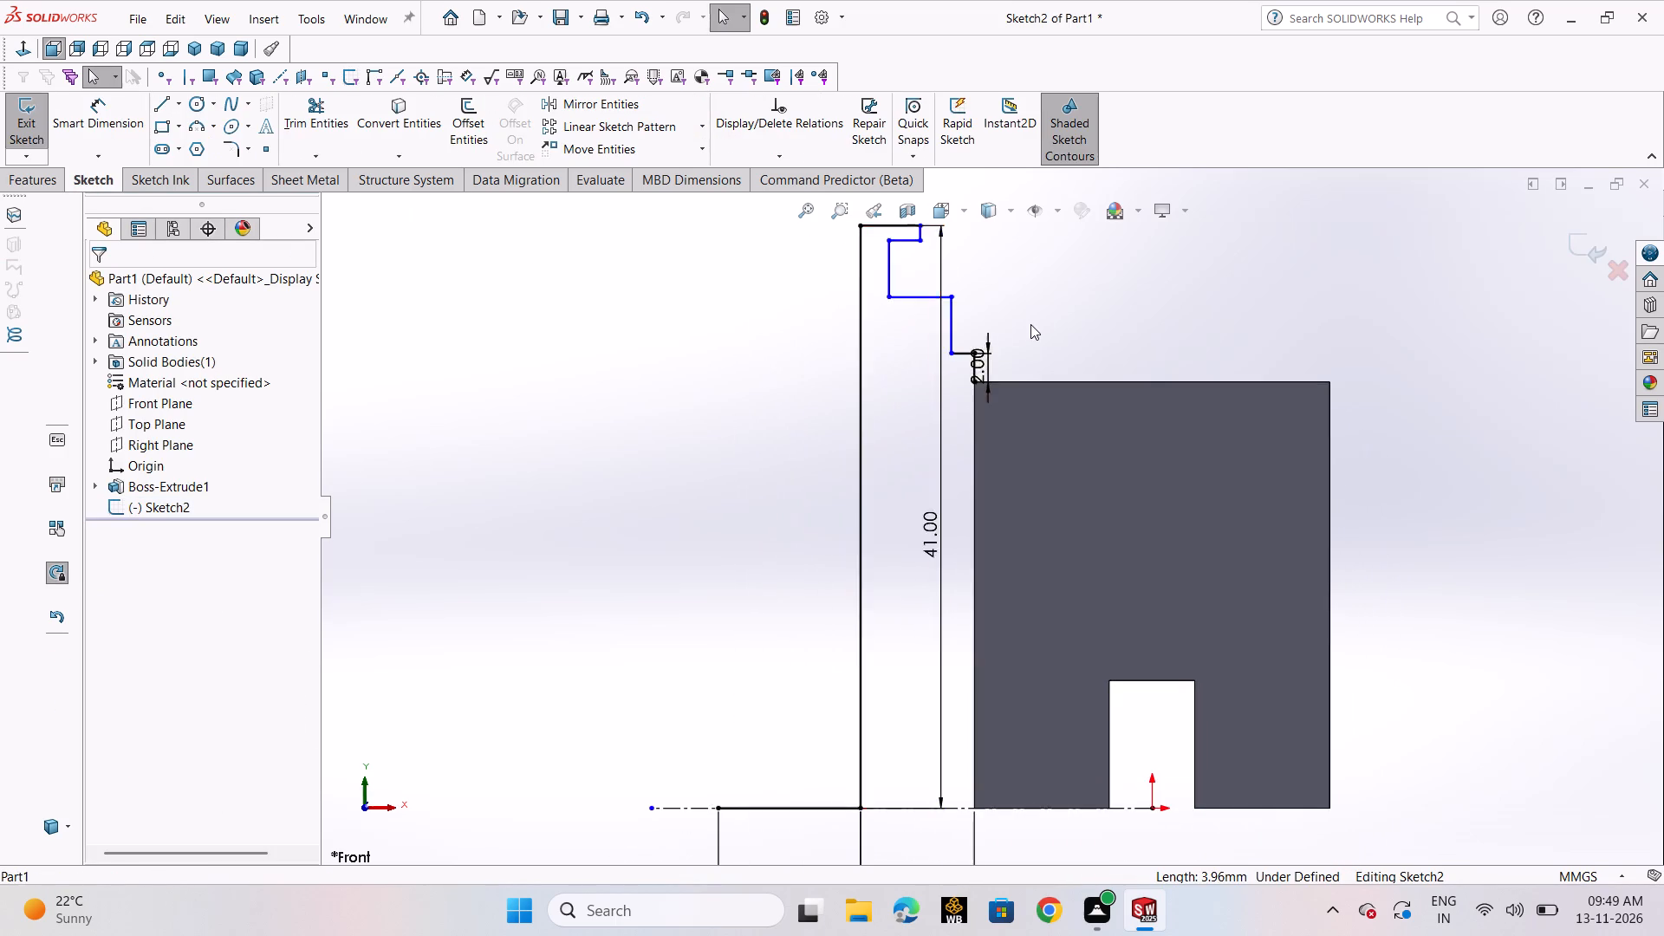
Dimension the second vertical line of the stepped chain, above the 2 mm one, as 4 mm.
scroll(1032, 322, "up", 2)
scroll(994, 346, "down", 5)
left_click(75, 135)
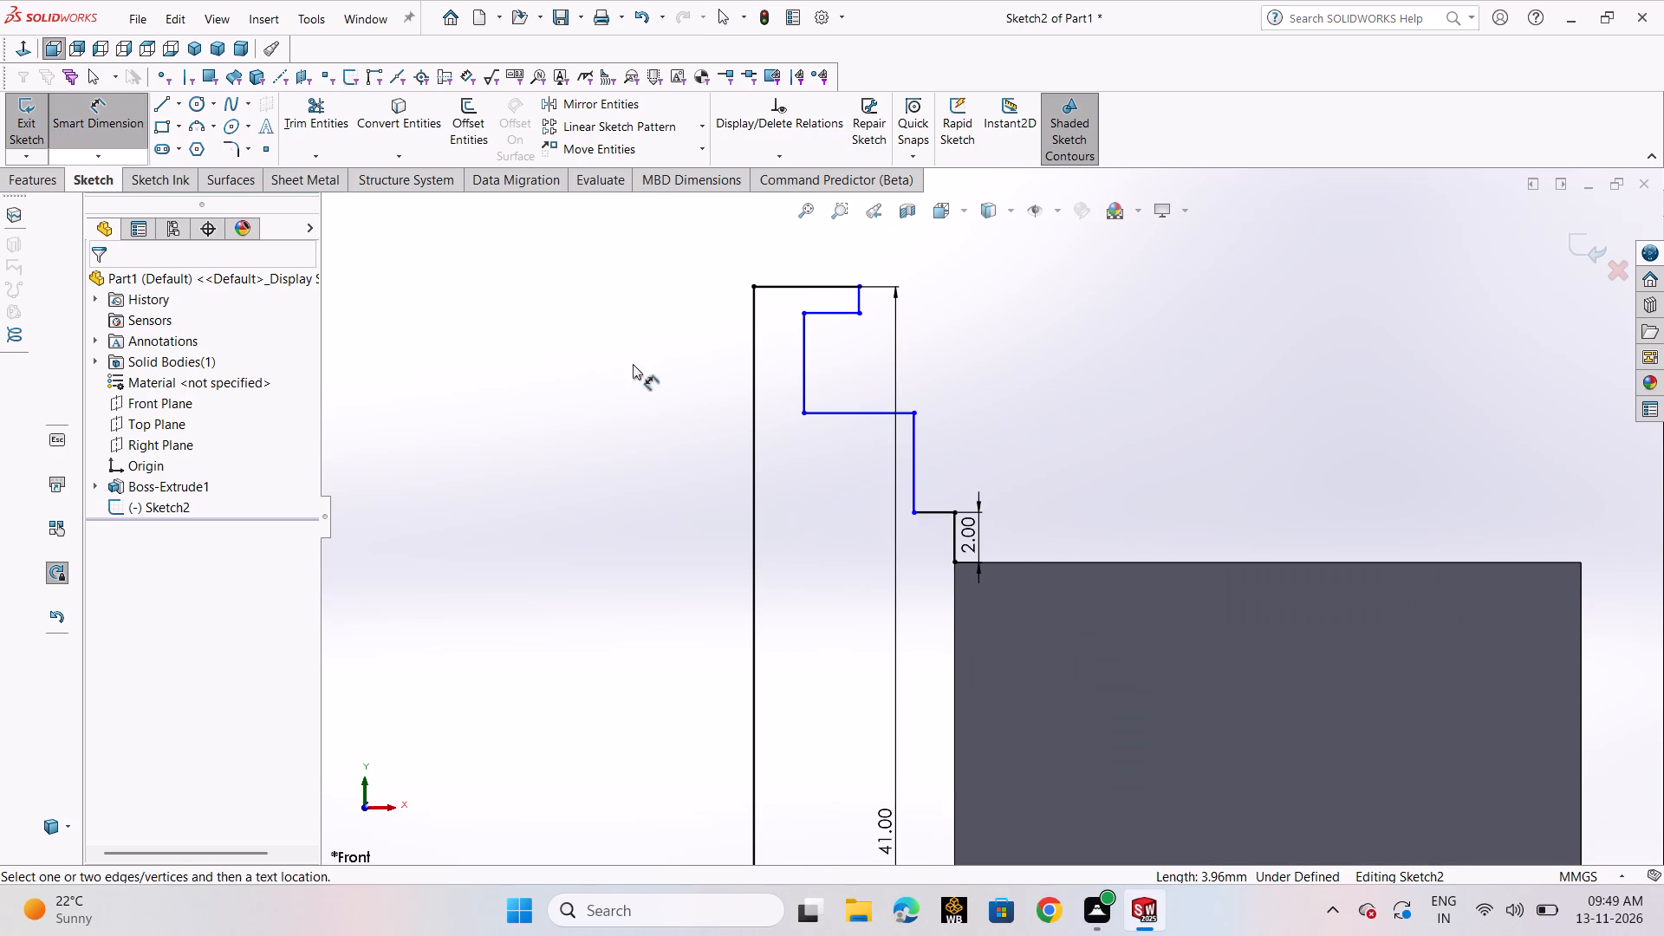
left_click(915, 447)
left_click(1054, 447)
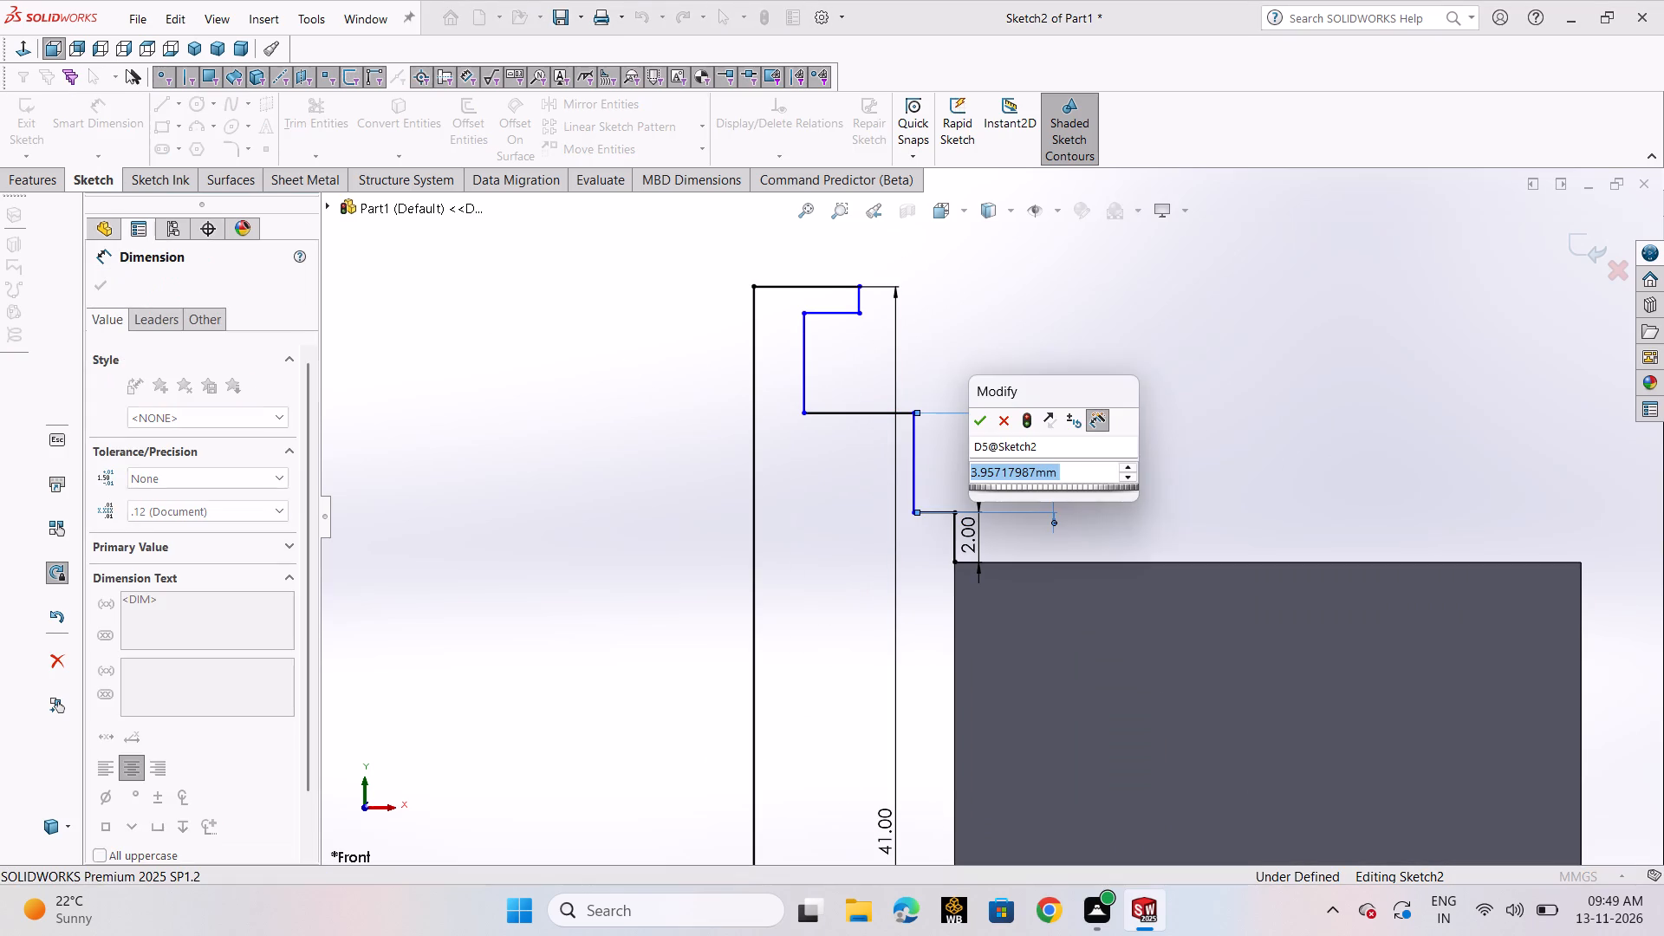
key("4")
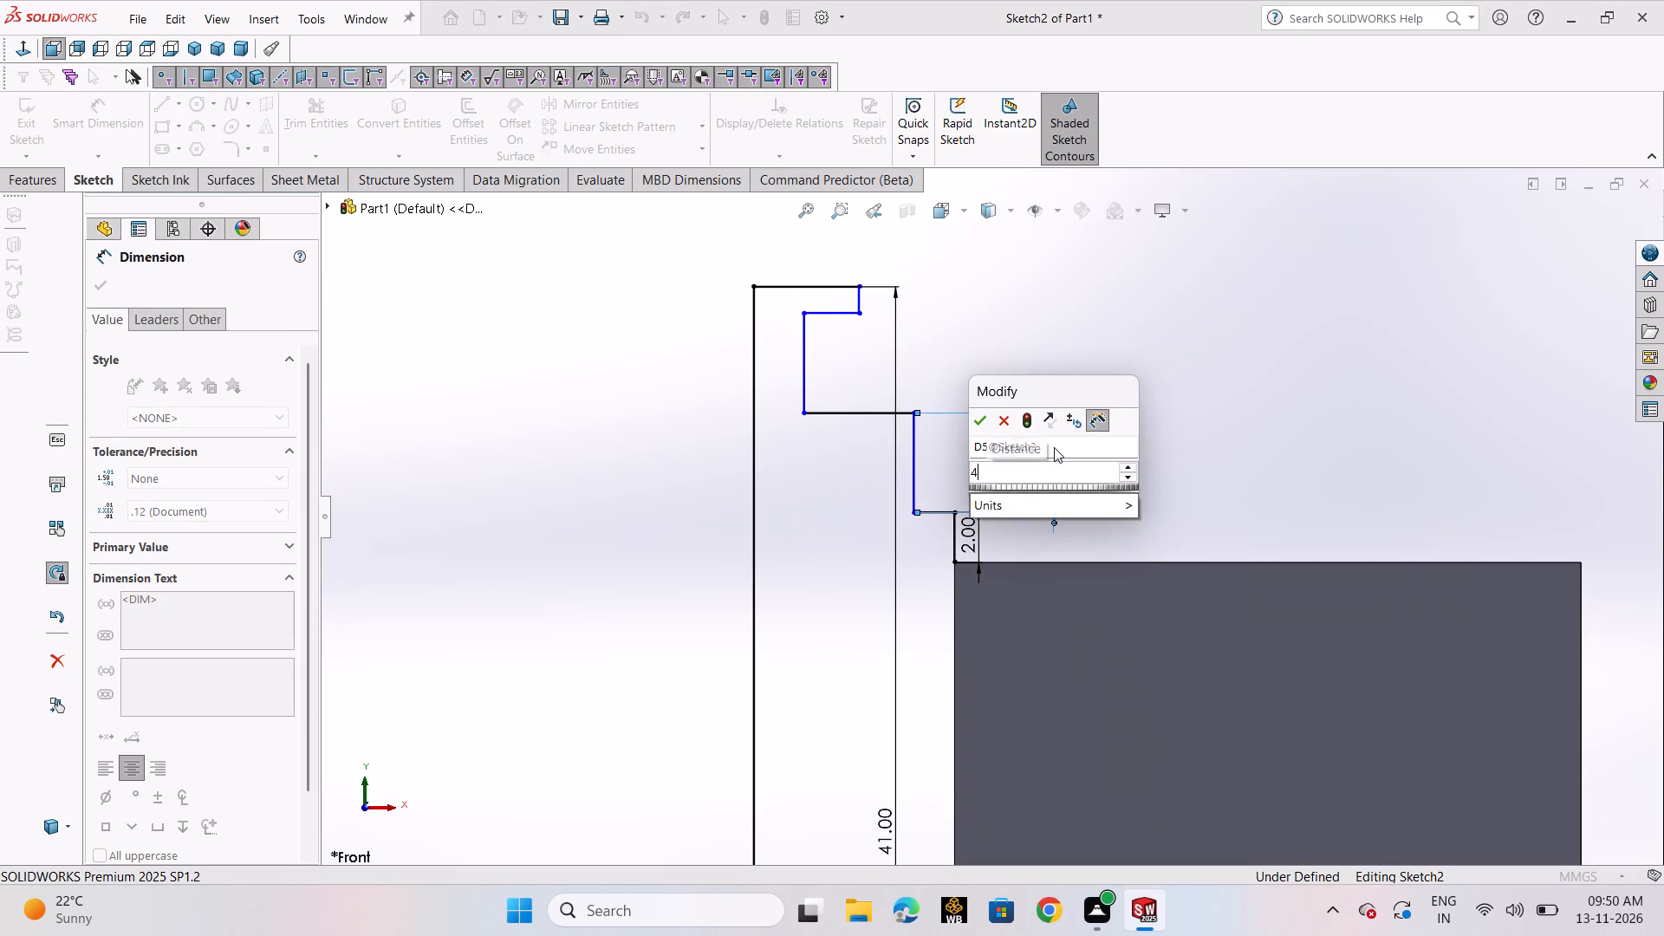
key("Return")
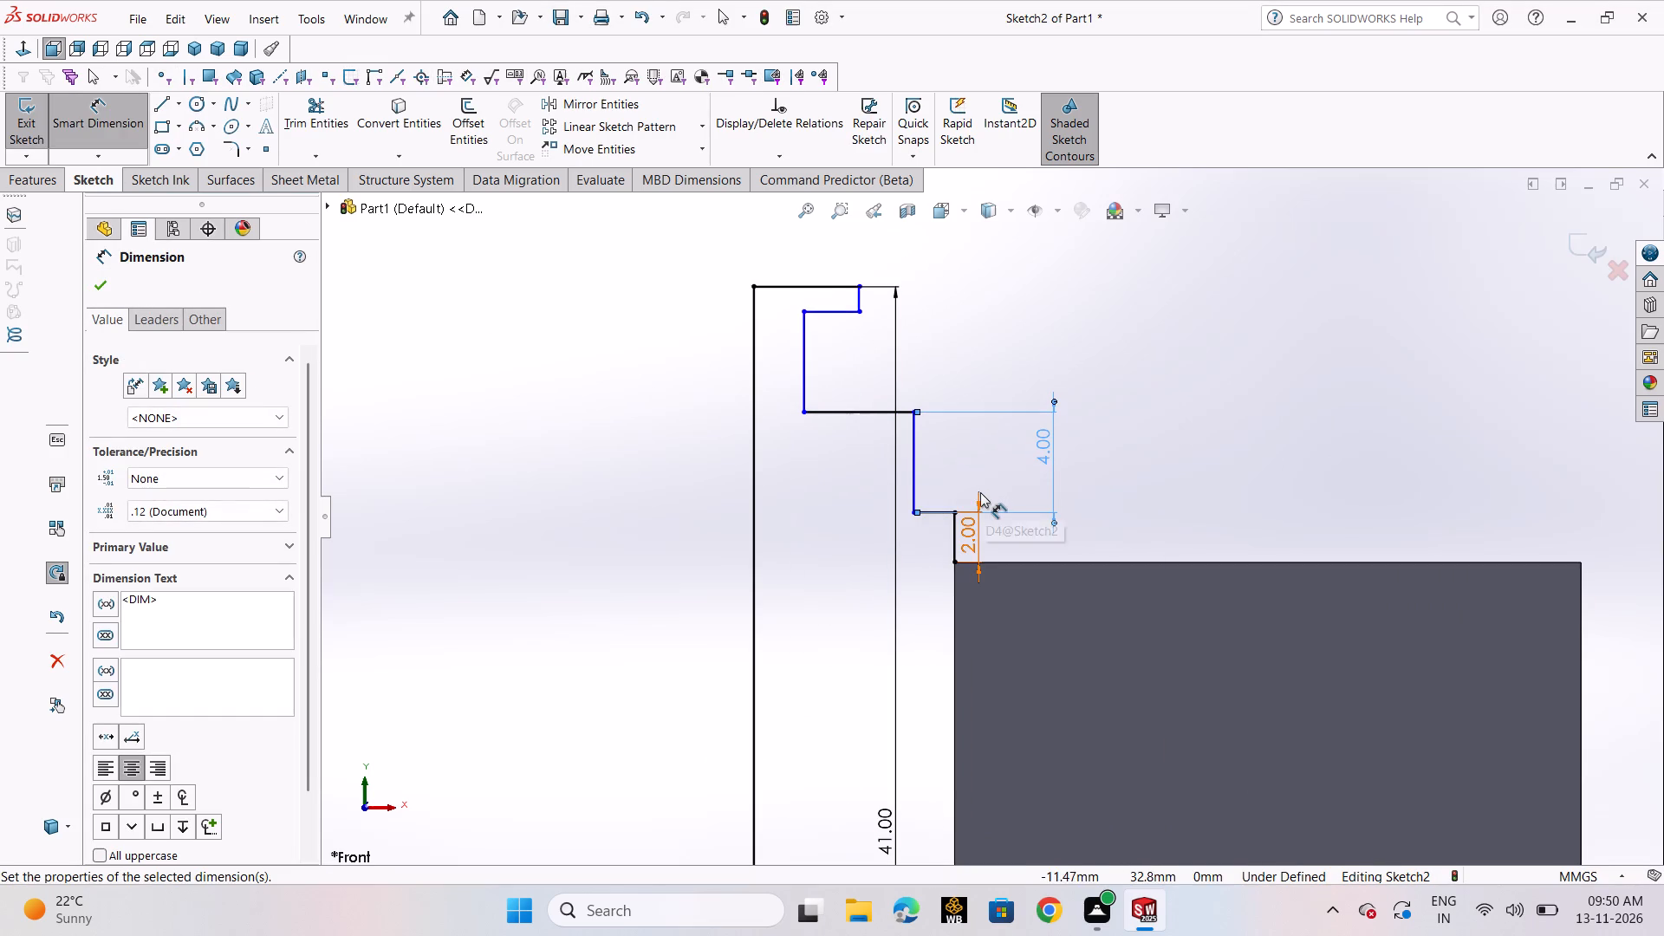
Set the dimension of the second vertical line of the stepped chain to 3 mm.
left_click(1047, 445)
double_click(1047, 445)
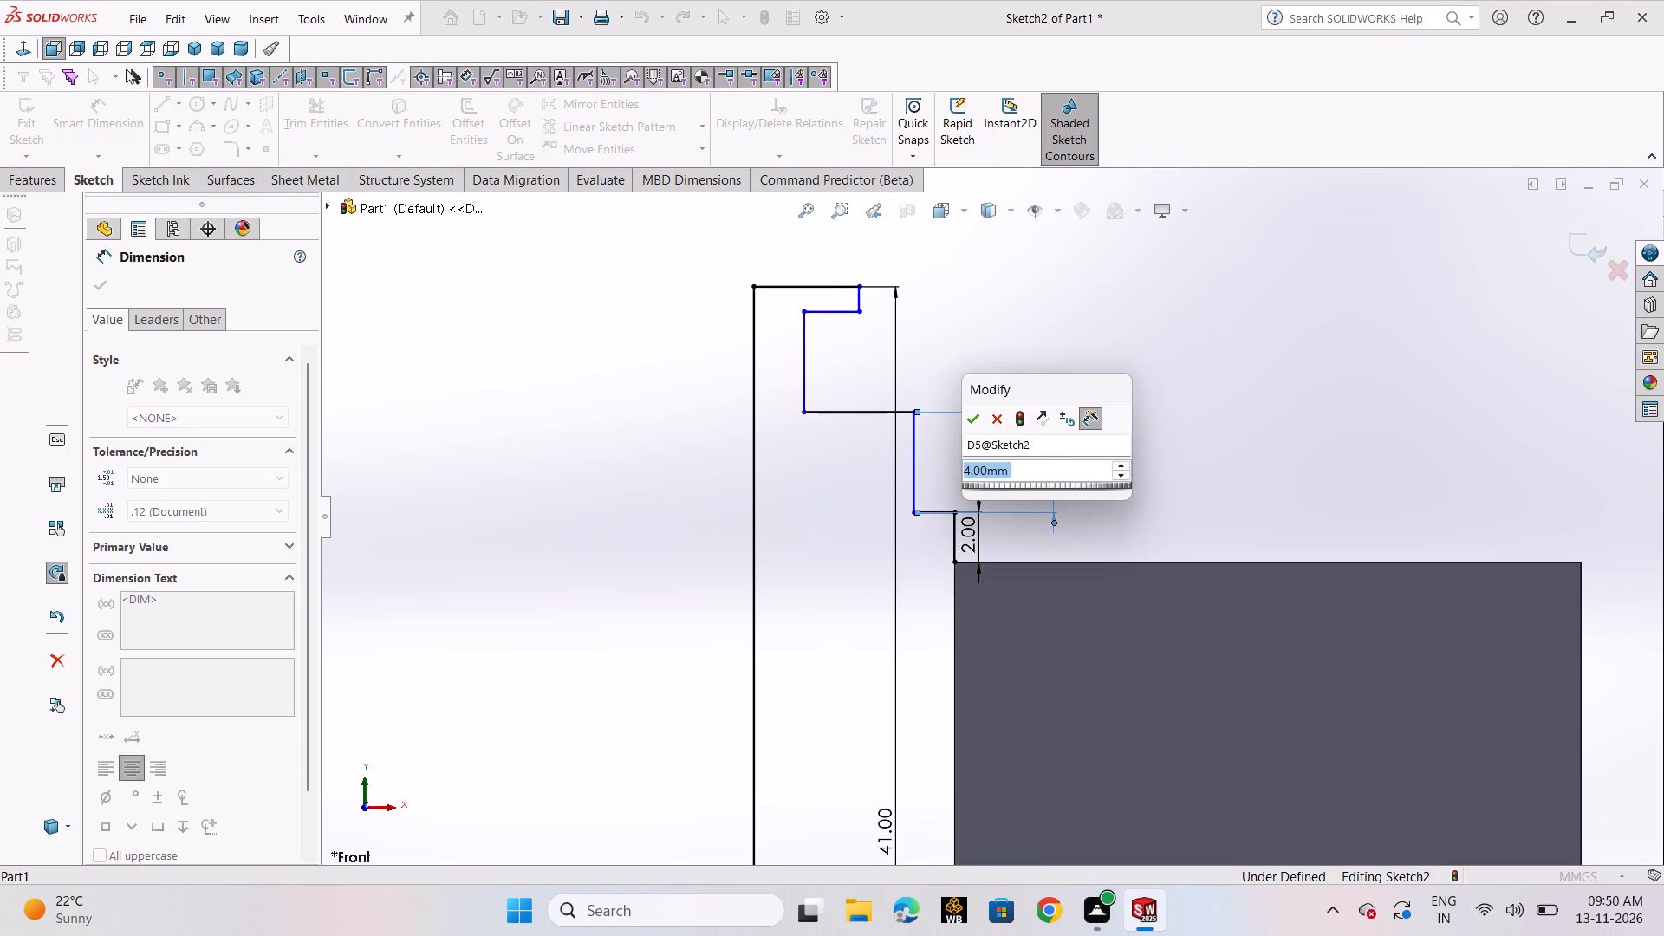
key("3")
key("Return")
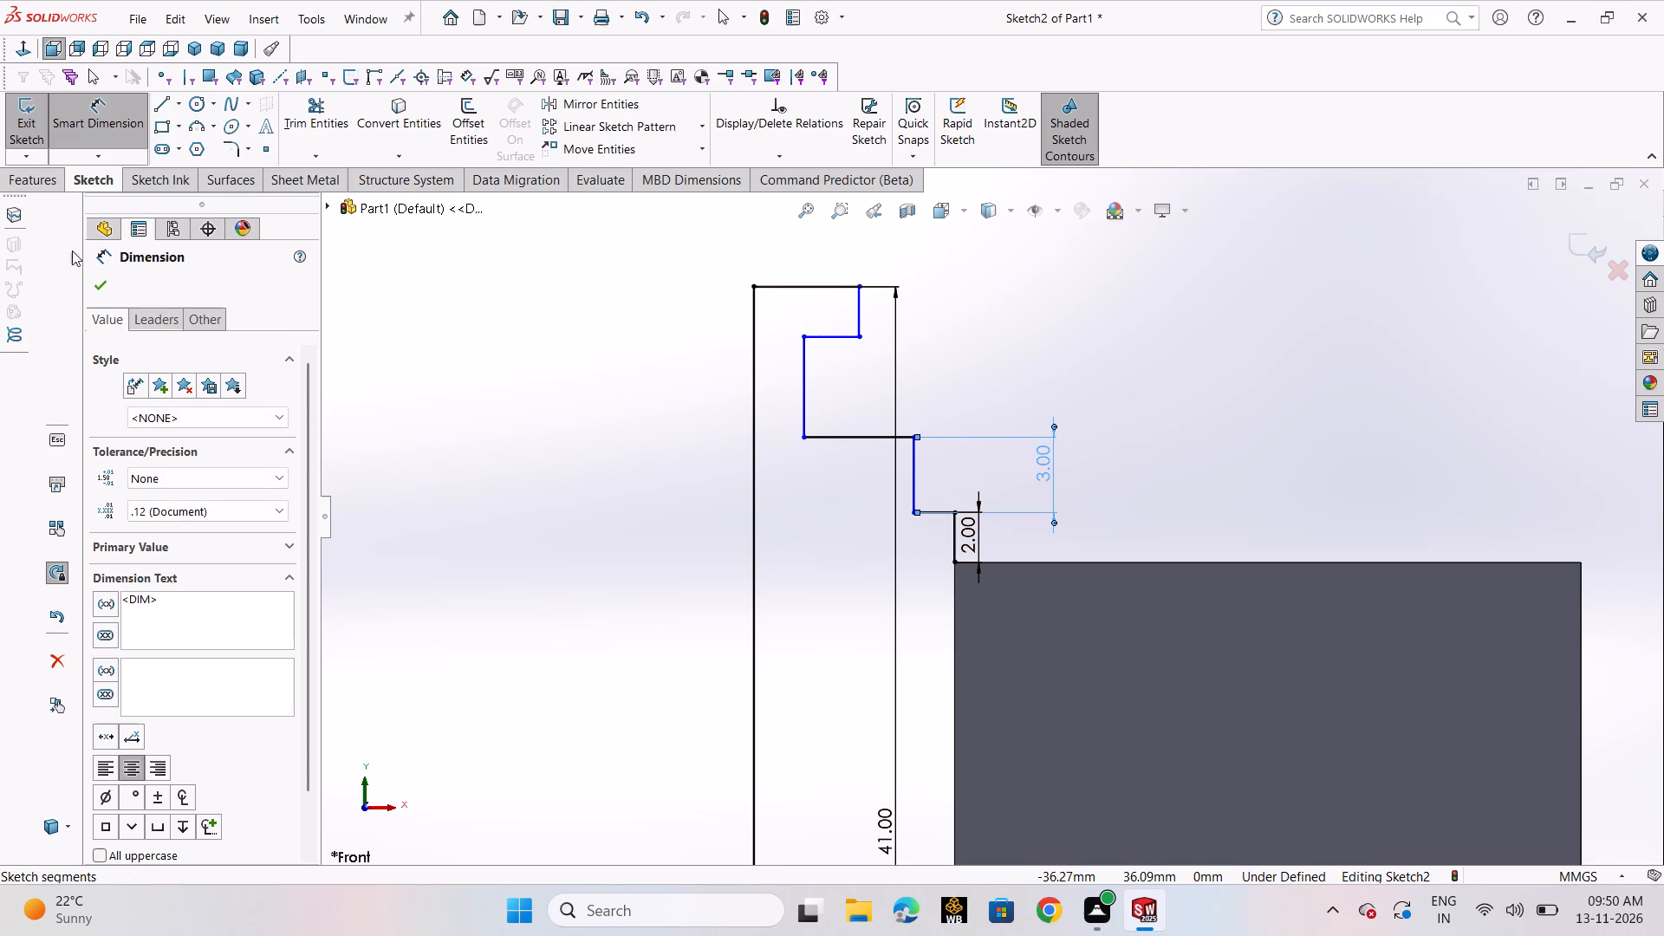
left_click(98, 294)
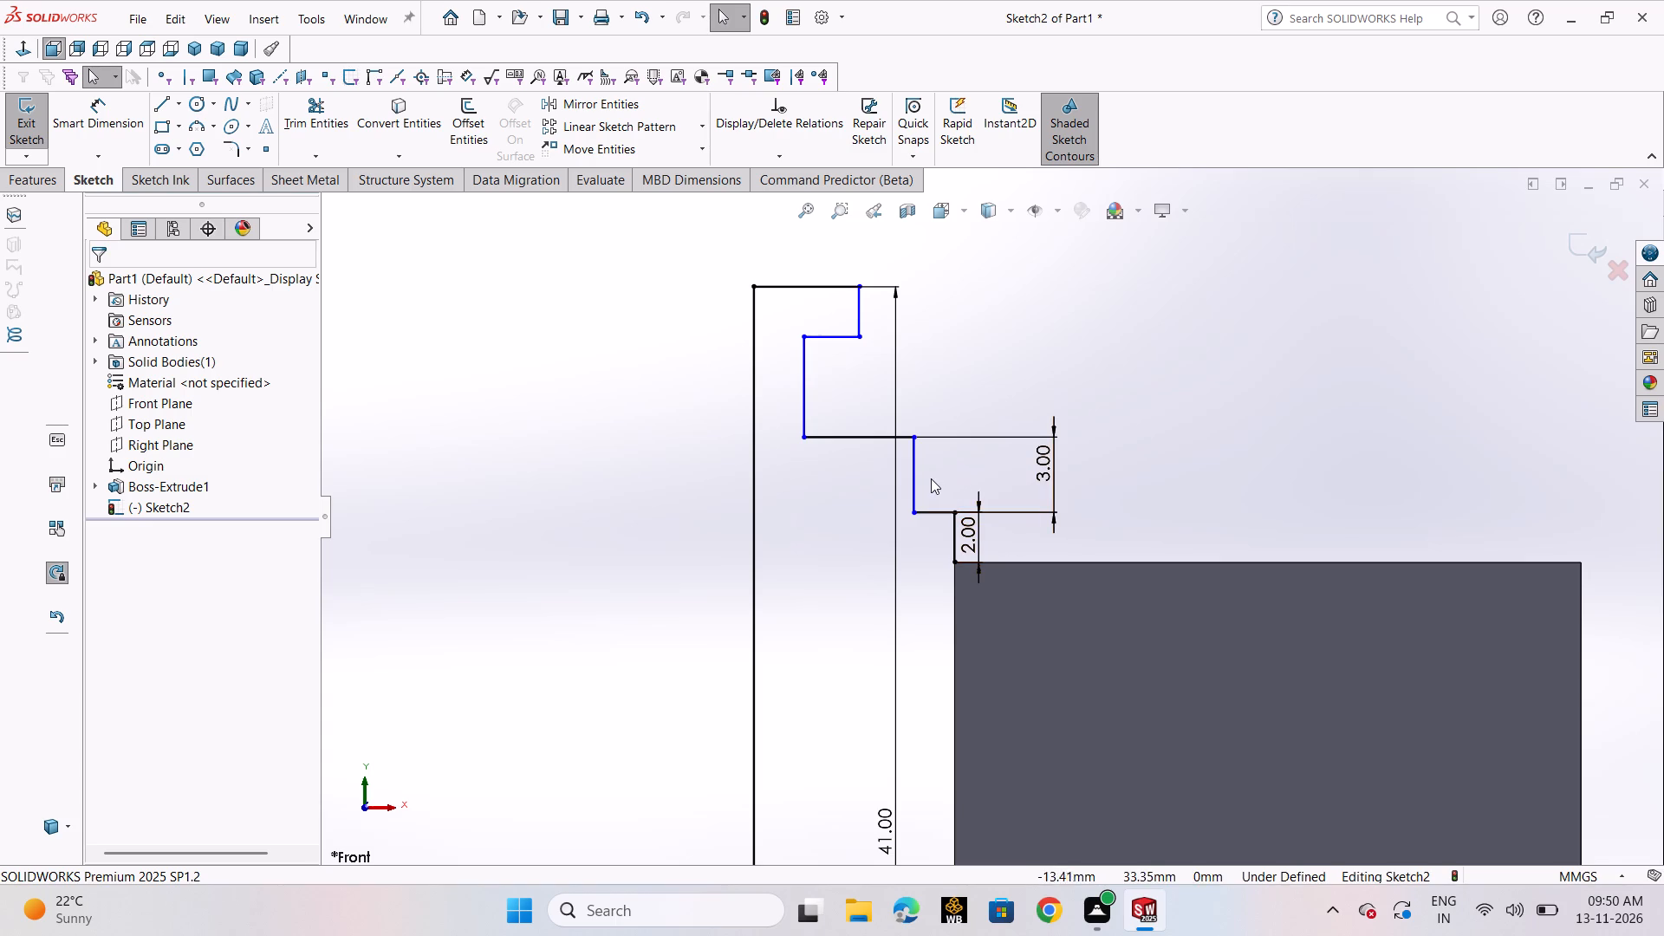
Dimension the notch's inner vertical line, near the top of the stepped chain, as 2 mm.
left_click(118, 120)
left_click(805, 387)
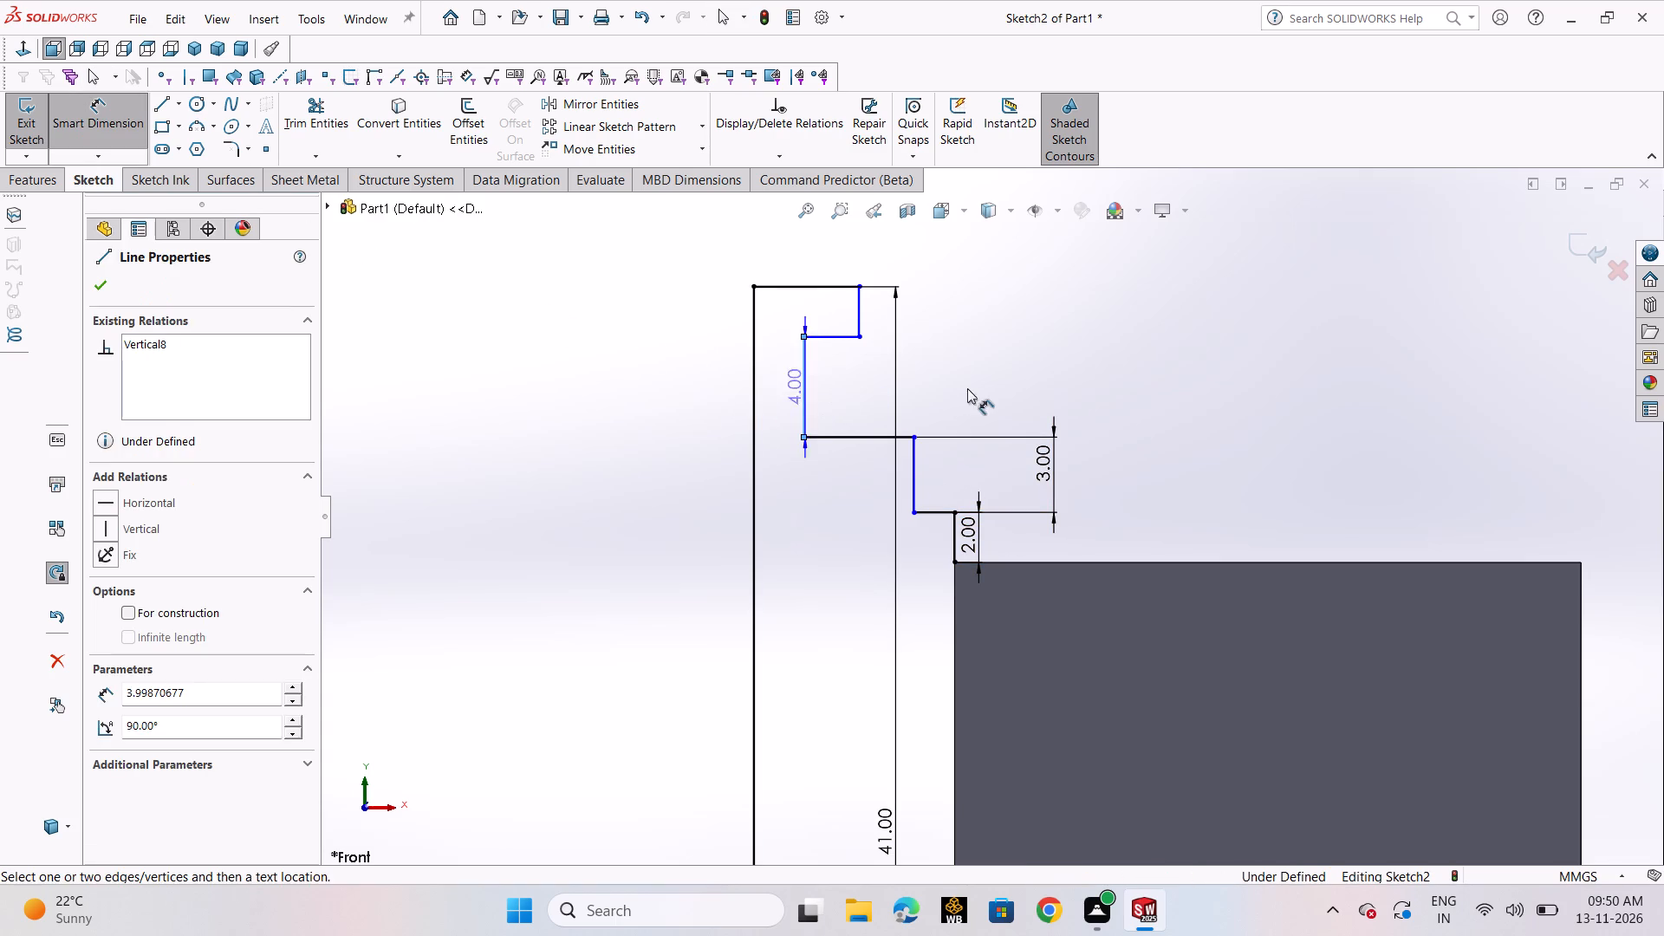
left_click(995, 373)
key("2")
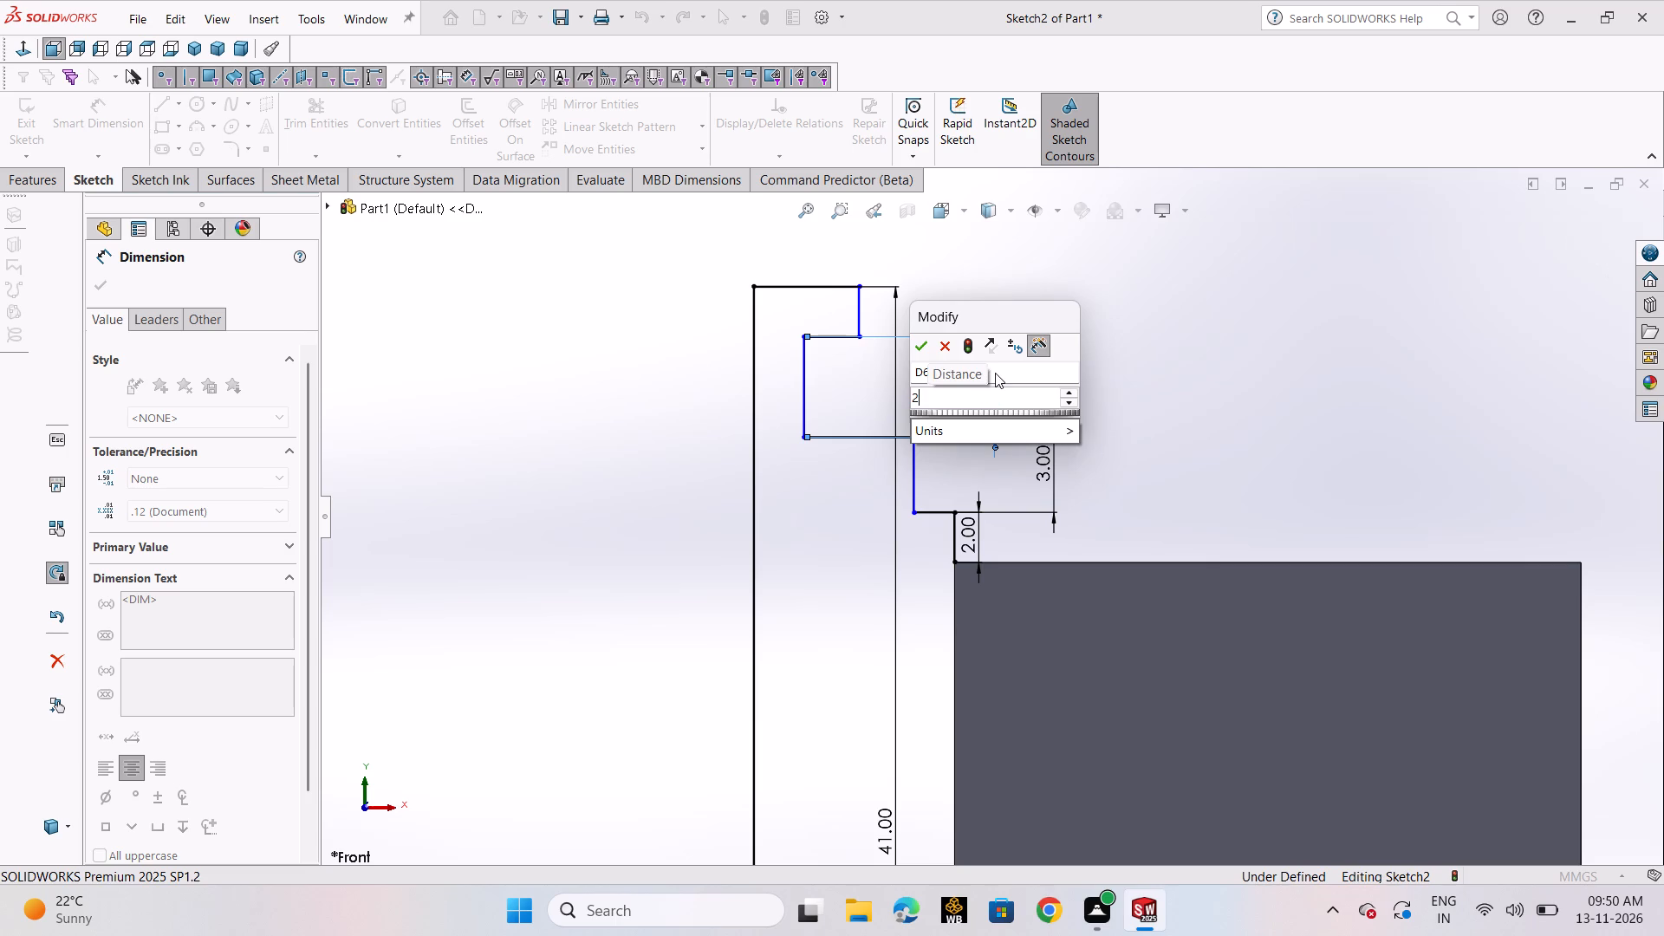
key("Return")
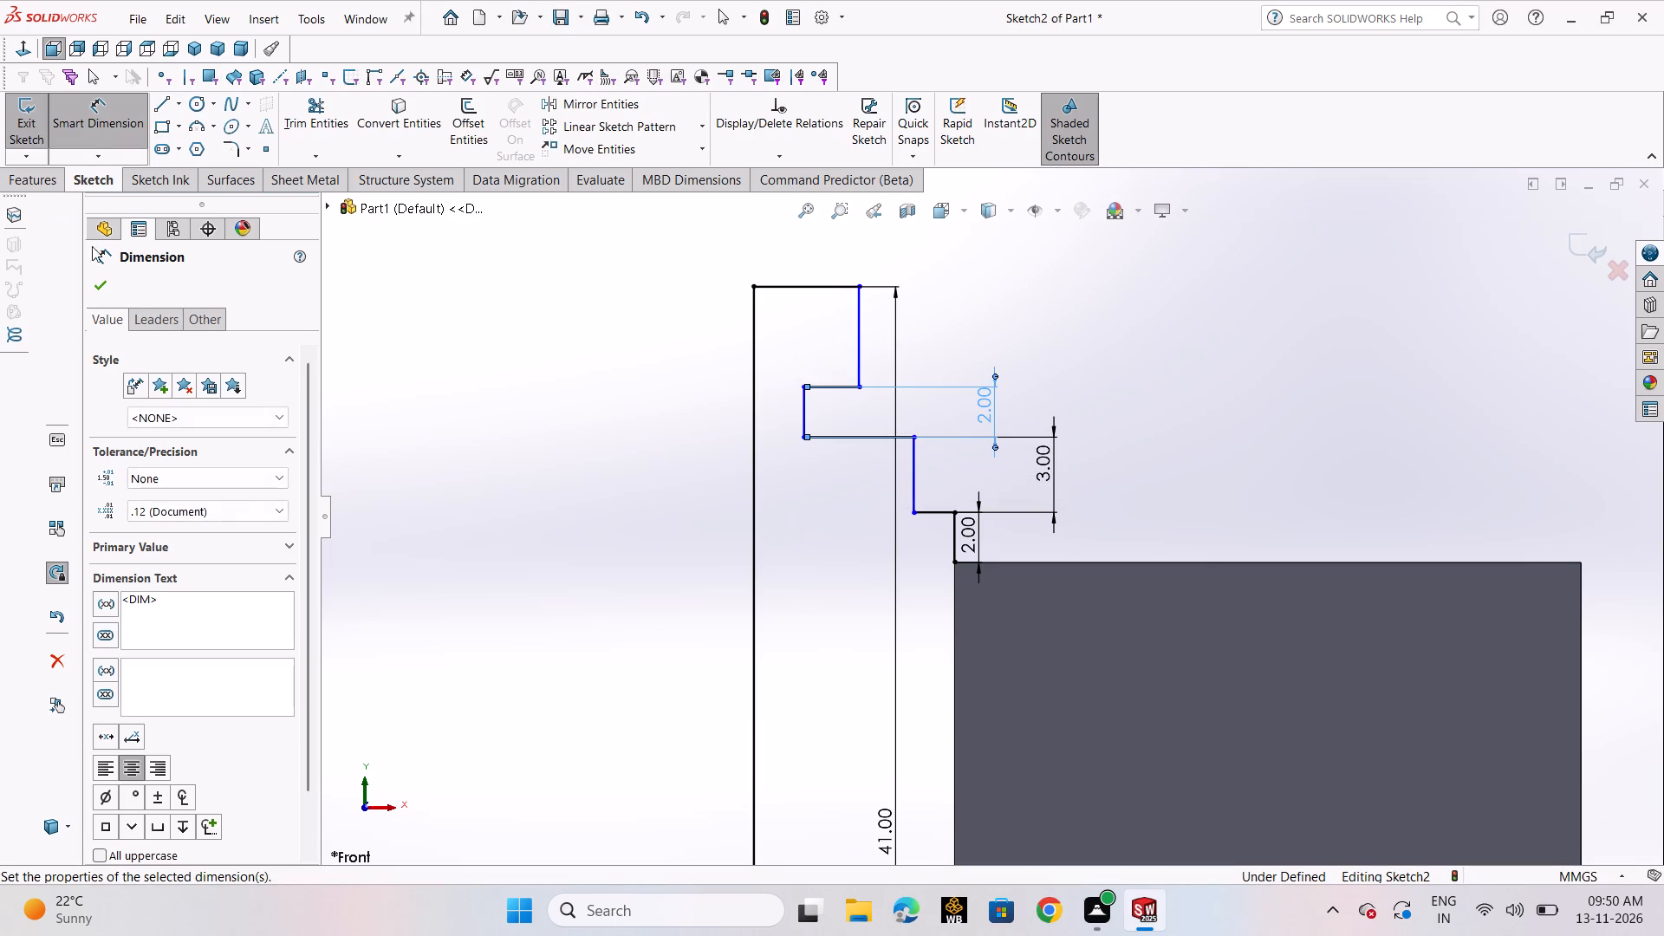
left_click(100, 287)
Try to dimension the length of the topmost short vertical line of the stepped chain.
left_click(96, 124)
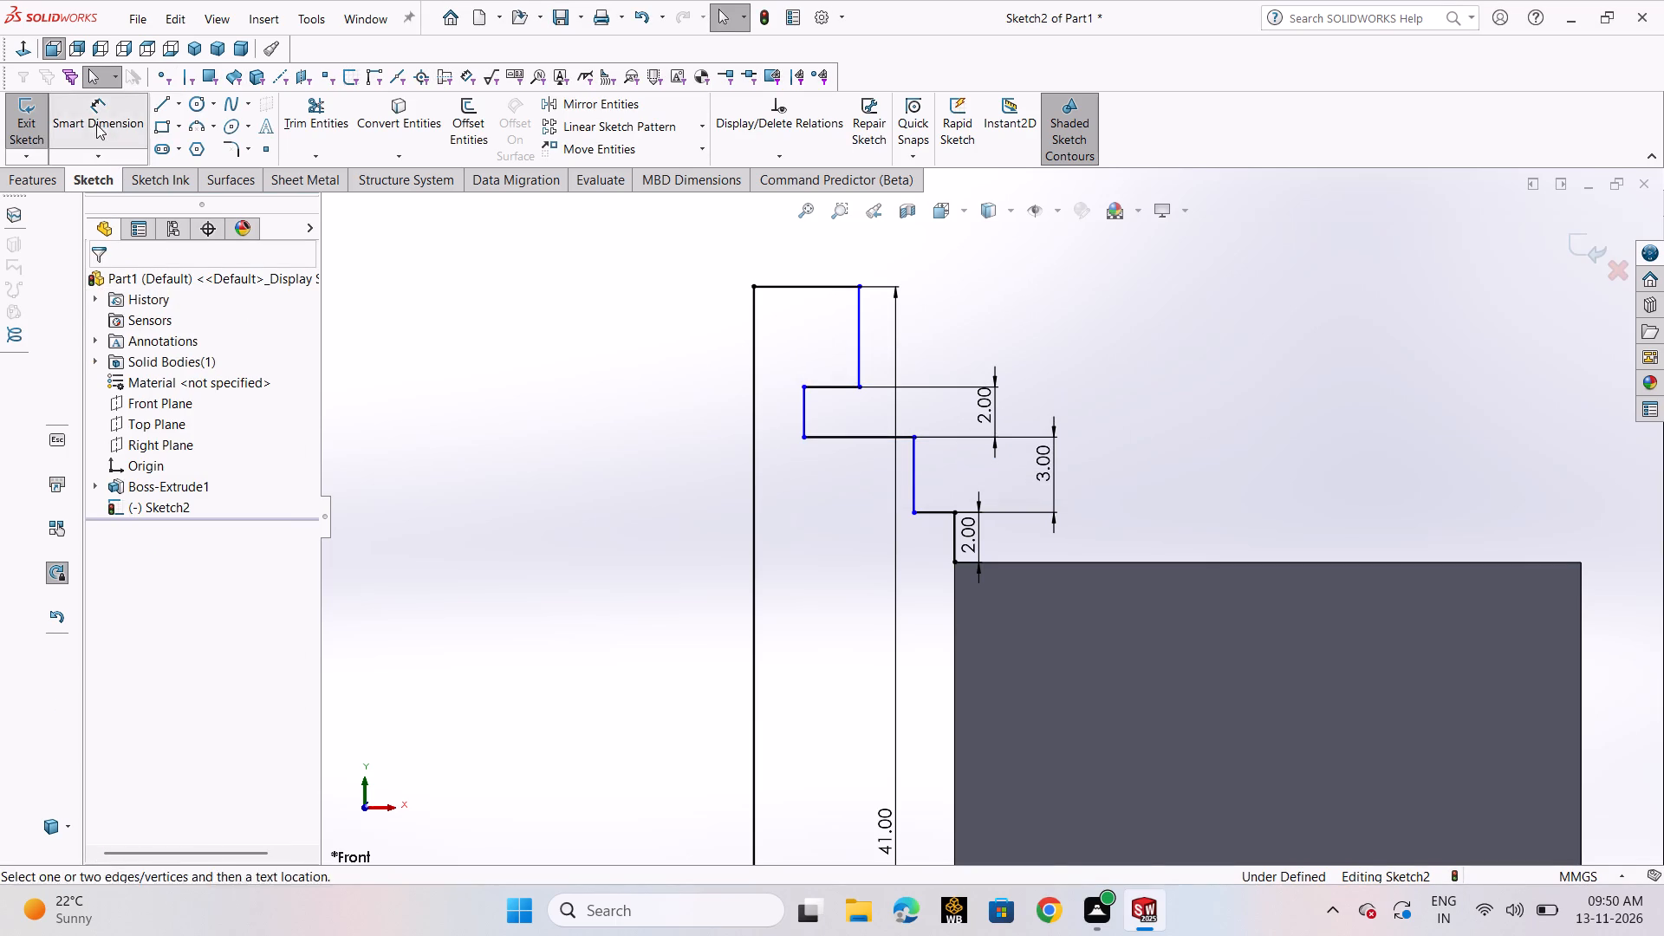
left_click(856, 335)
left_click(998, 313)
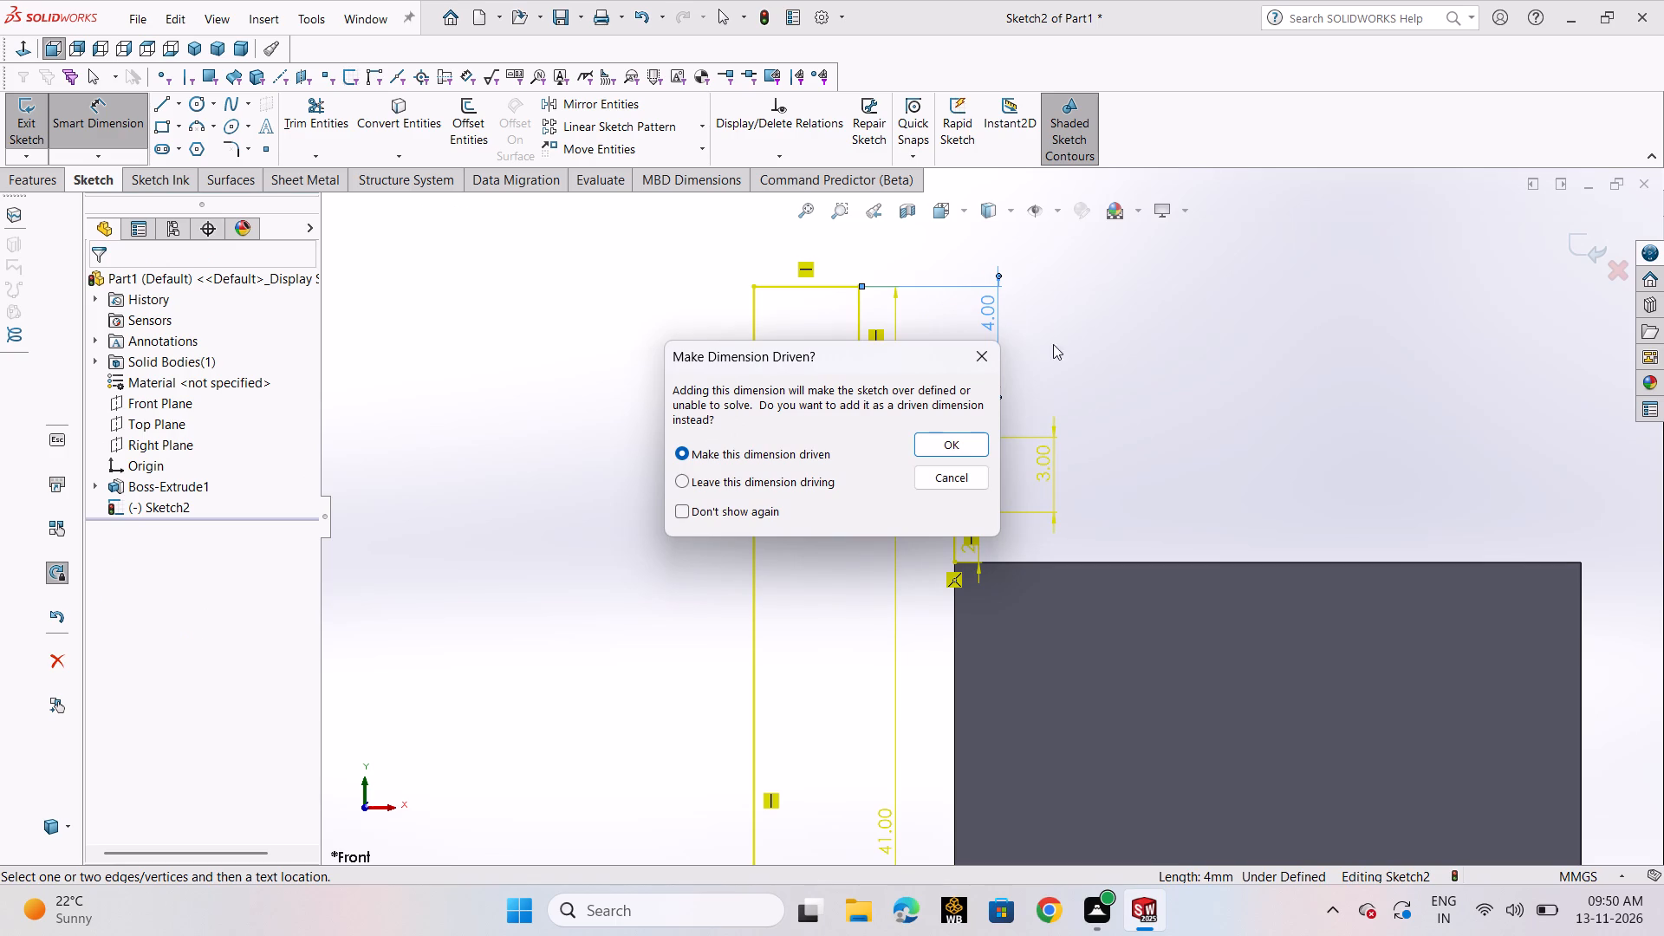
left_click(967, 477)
Set the dimension of the lowest vertical line, rising from the block's upper-left corner, to 3 mm.
left_click(975, 530)
left_click(970, 530)
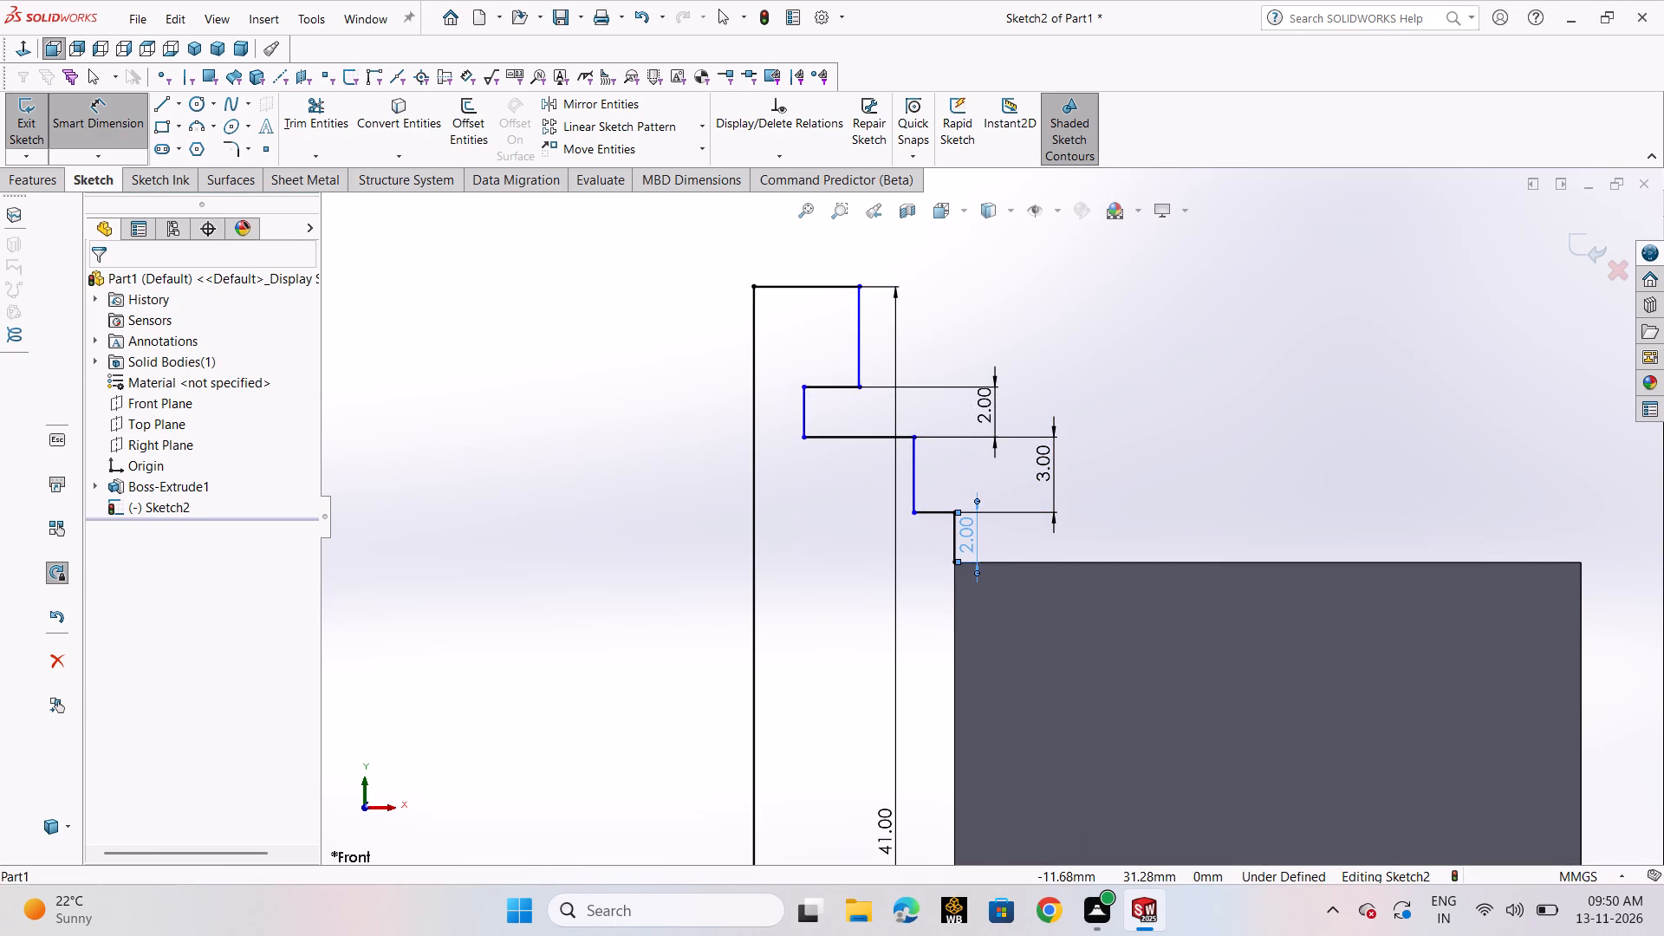
double_click(970, 530)
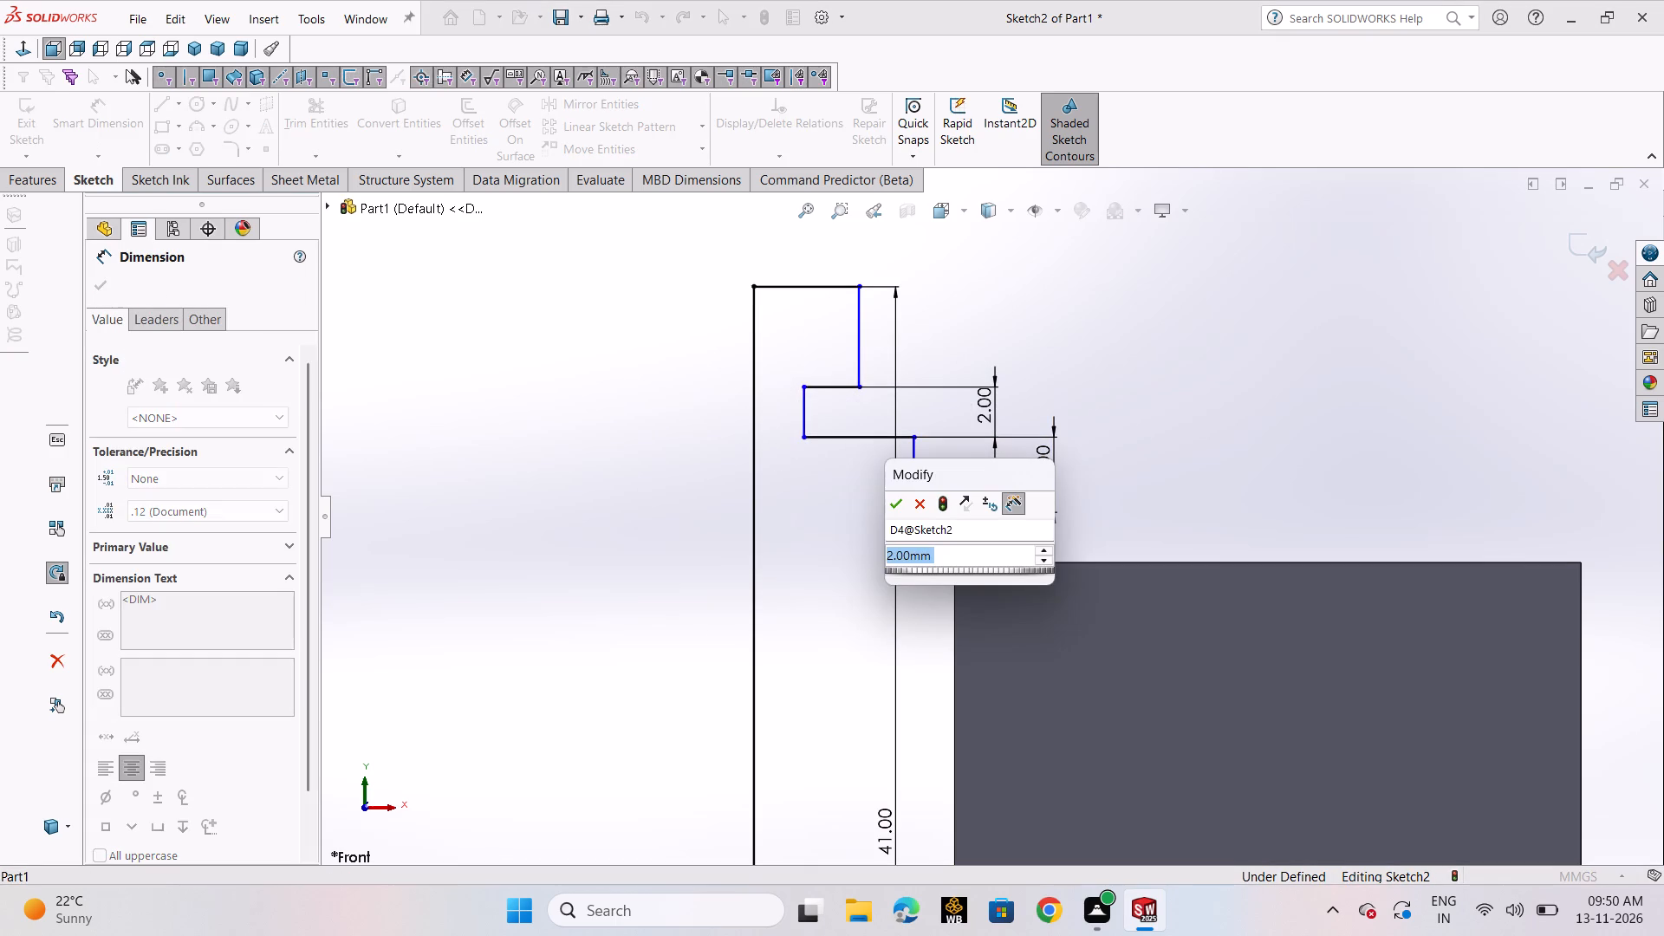
key("3")
key("Return")
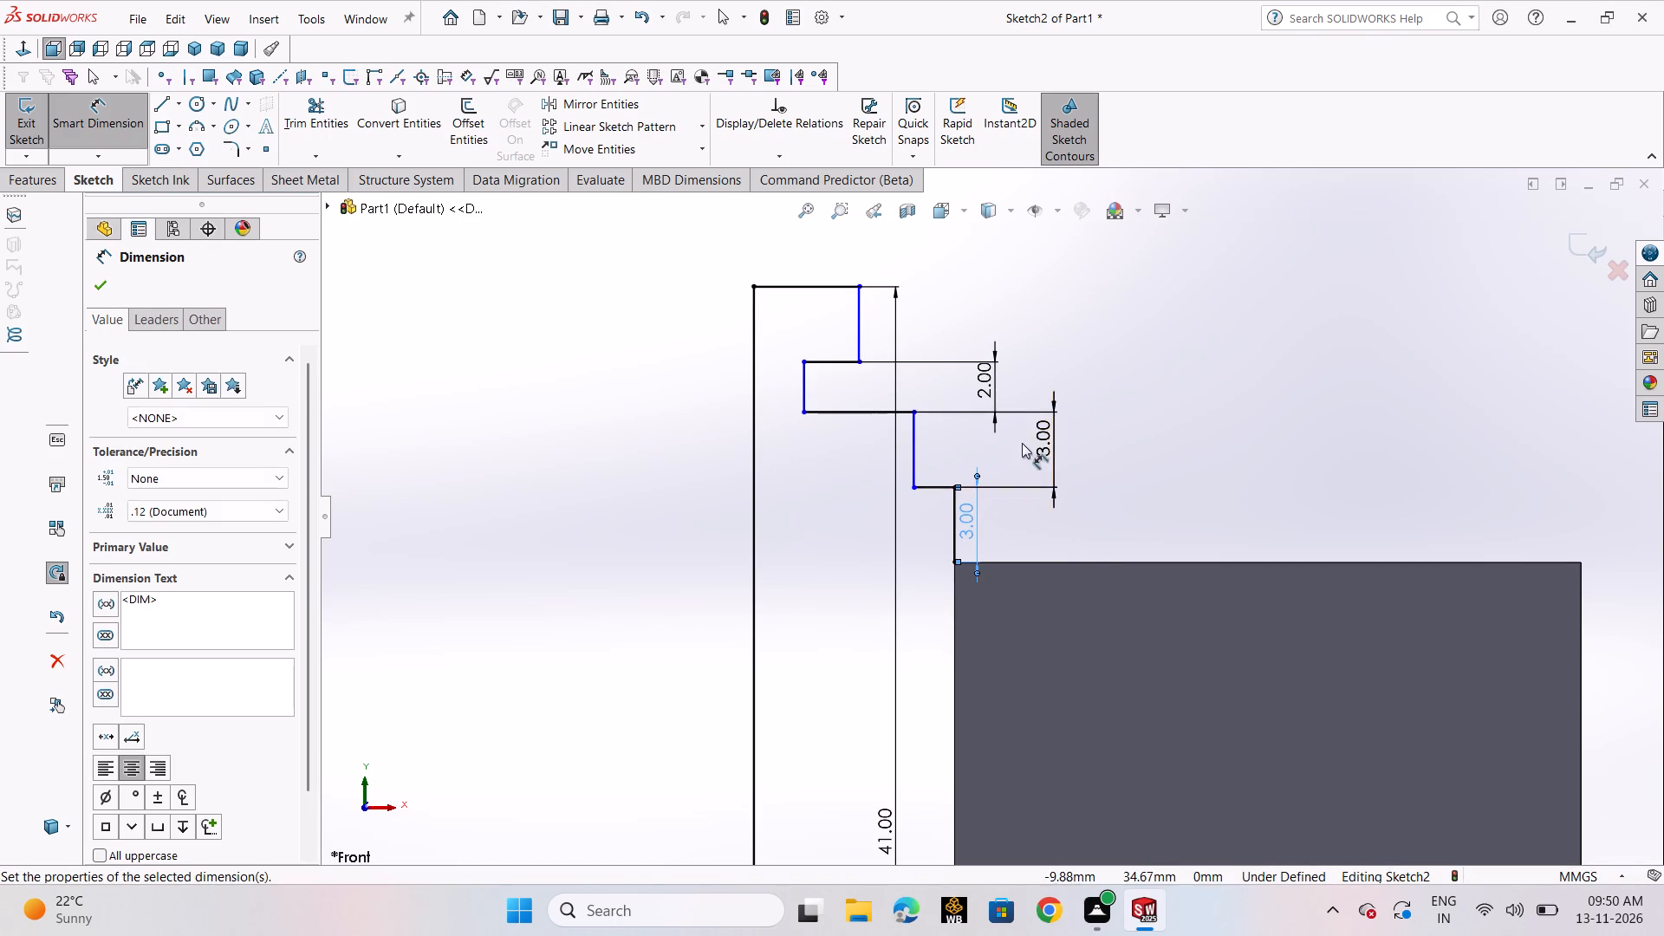
Set the dimension of the second vertical line of the stepped chain to 4 mm.
double_click(1046, 436)
key("4")
key("Return")
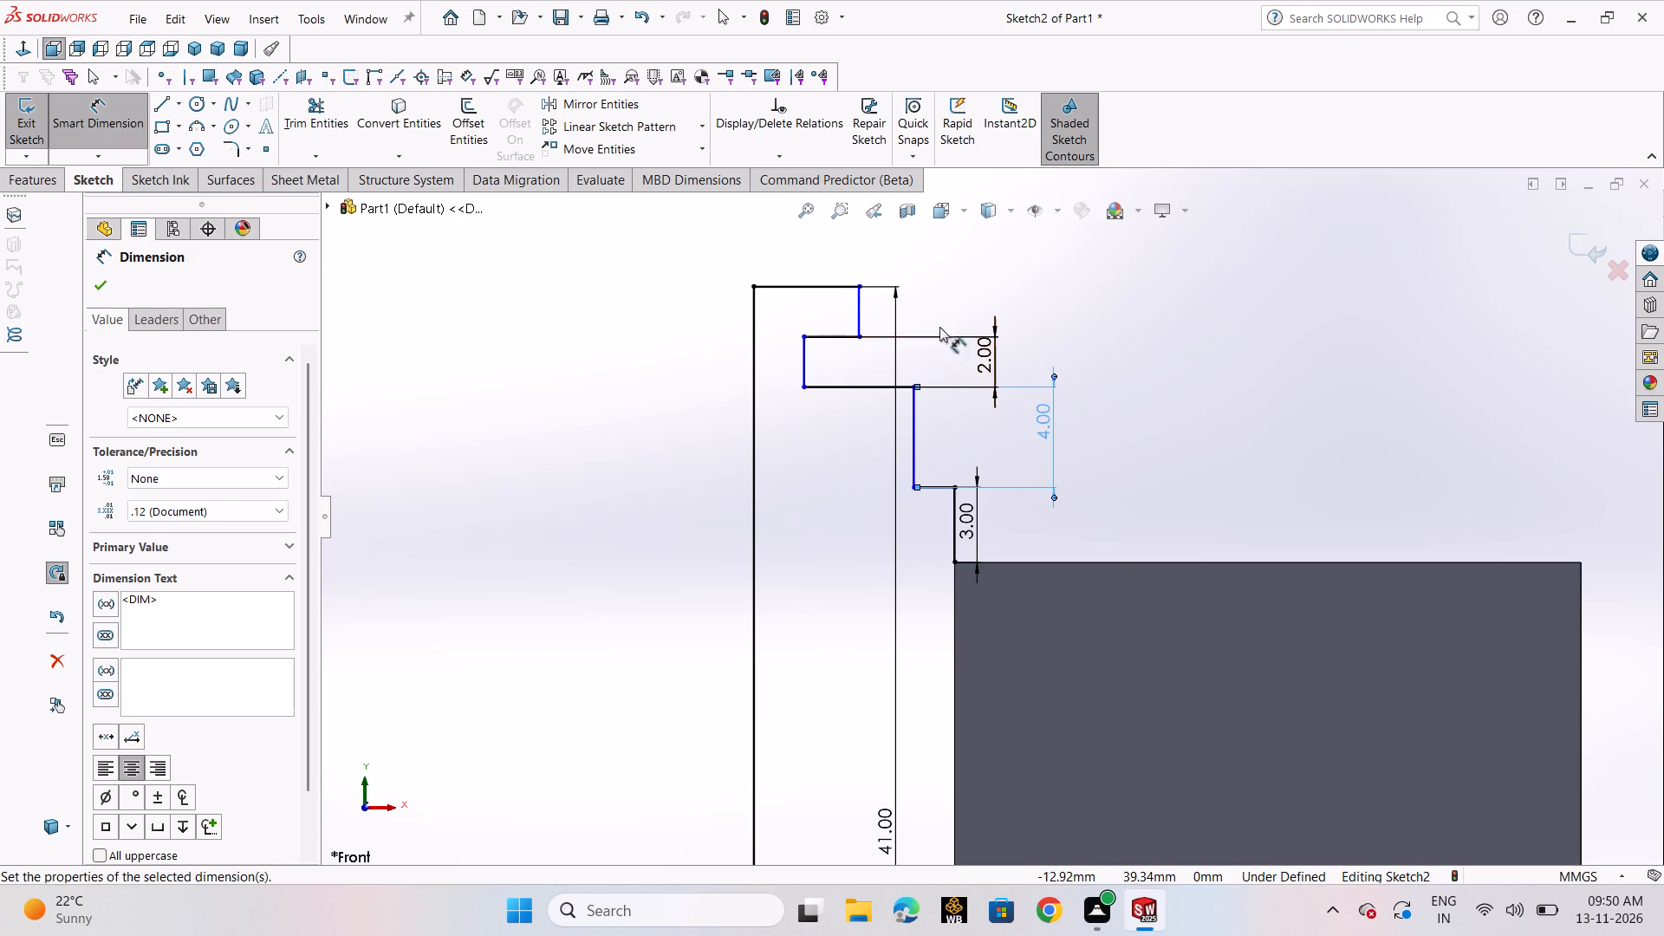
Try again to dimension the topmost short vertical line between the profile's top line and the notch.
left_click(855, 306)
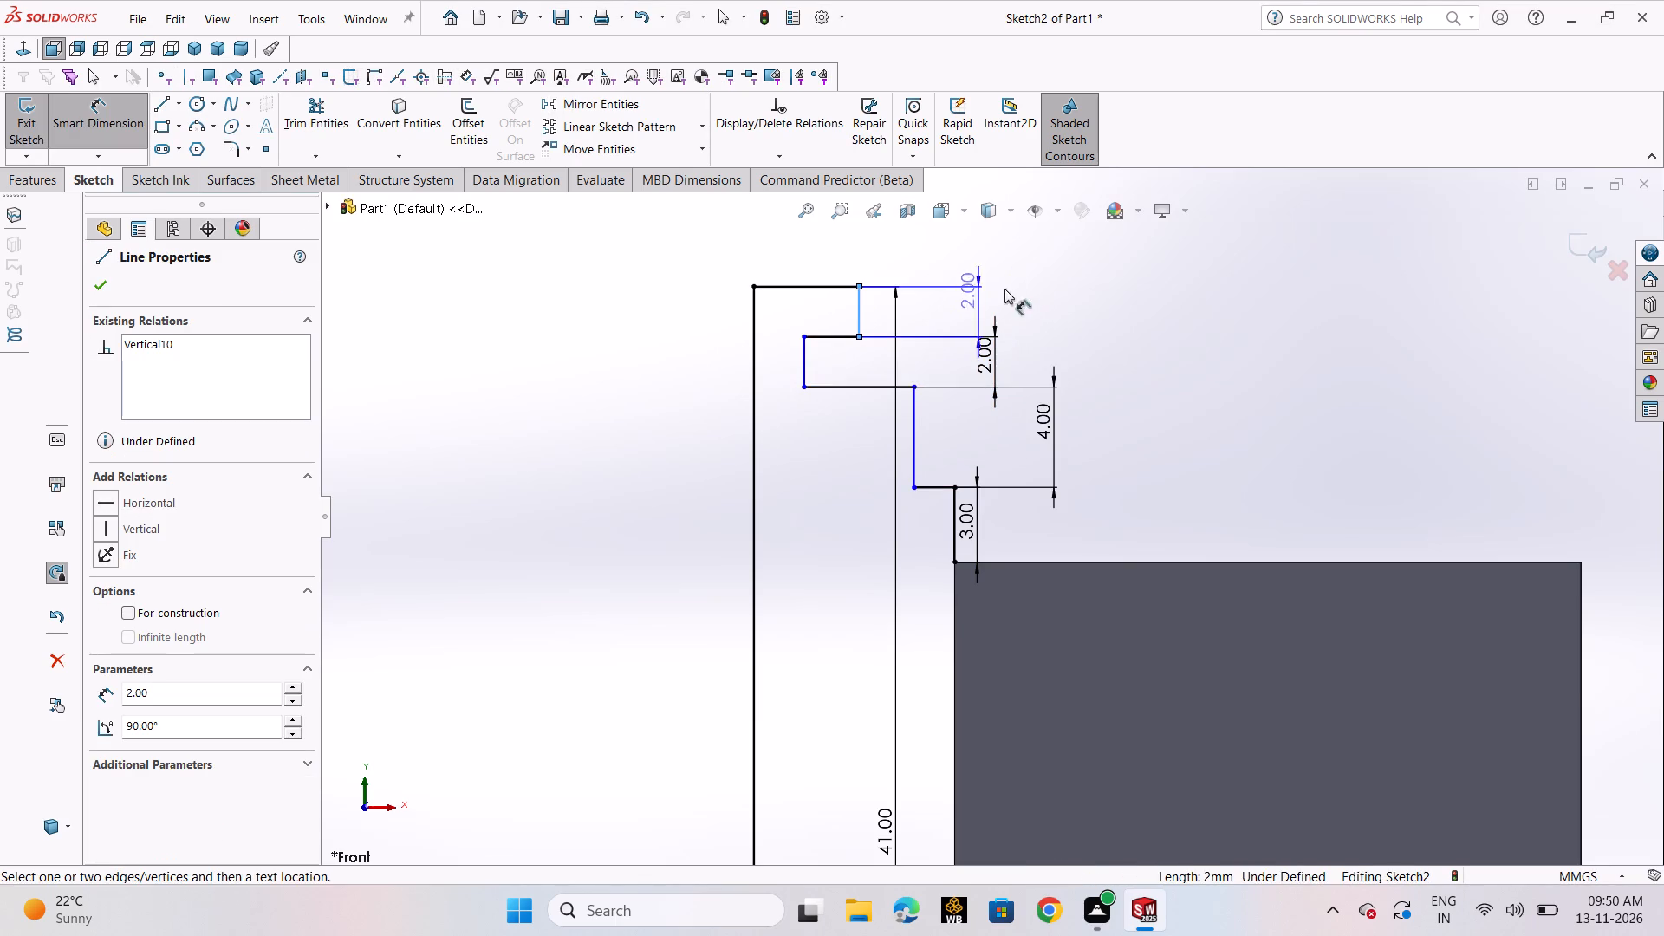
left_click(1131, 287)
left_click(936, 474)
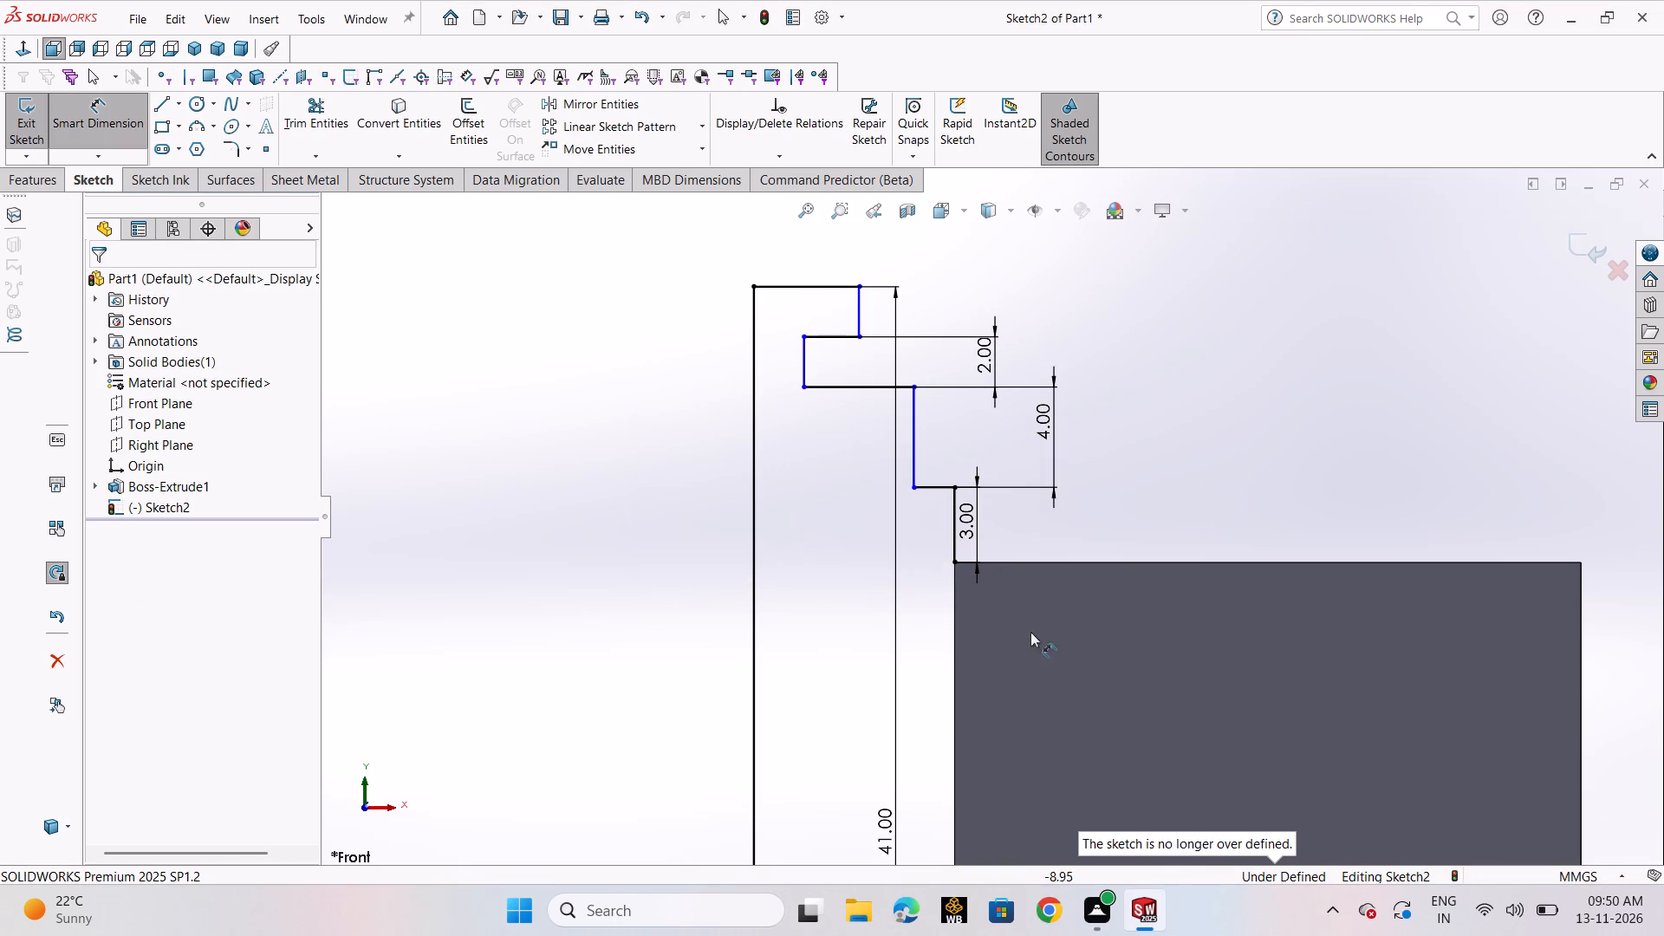
Dimension the profile's top horizontal line as 4 mm.
left_click(821, 286)
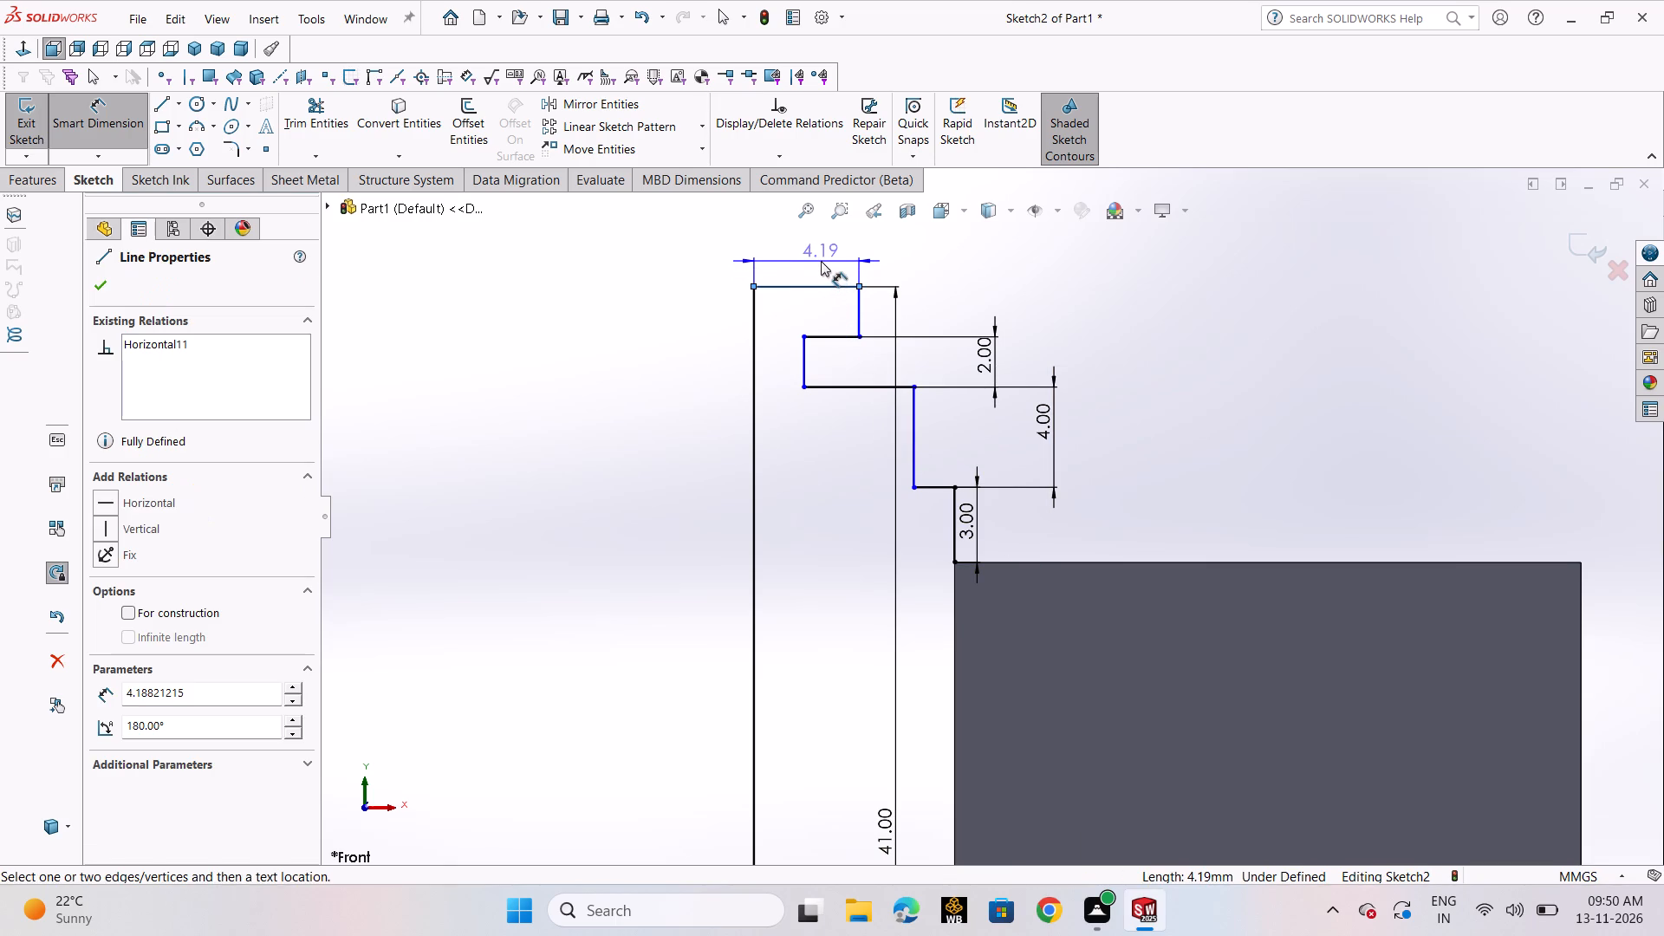
left_click(821, 261)
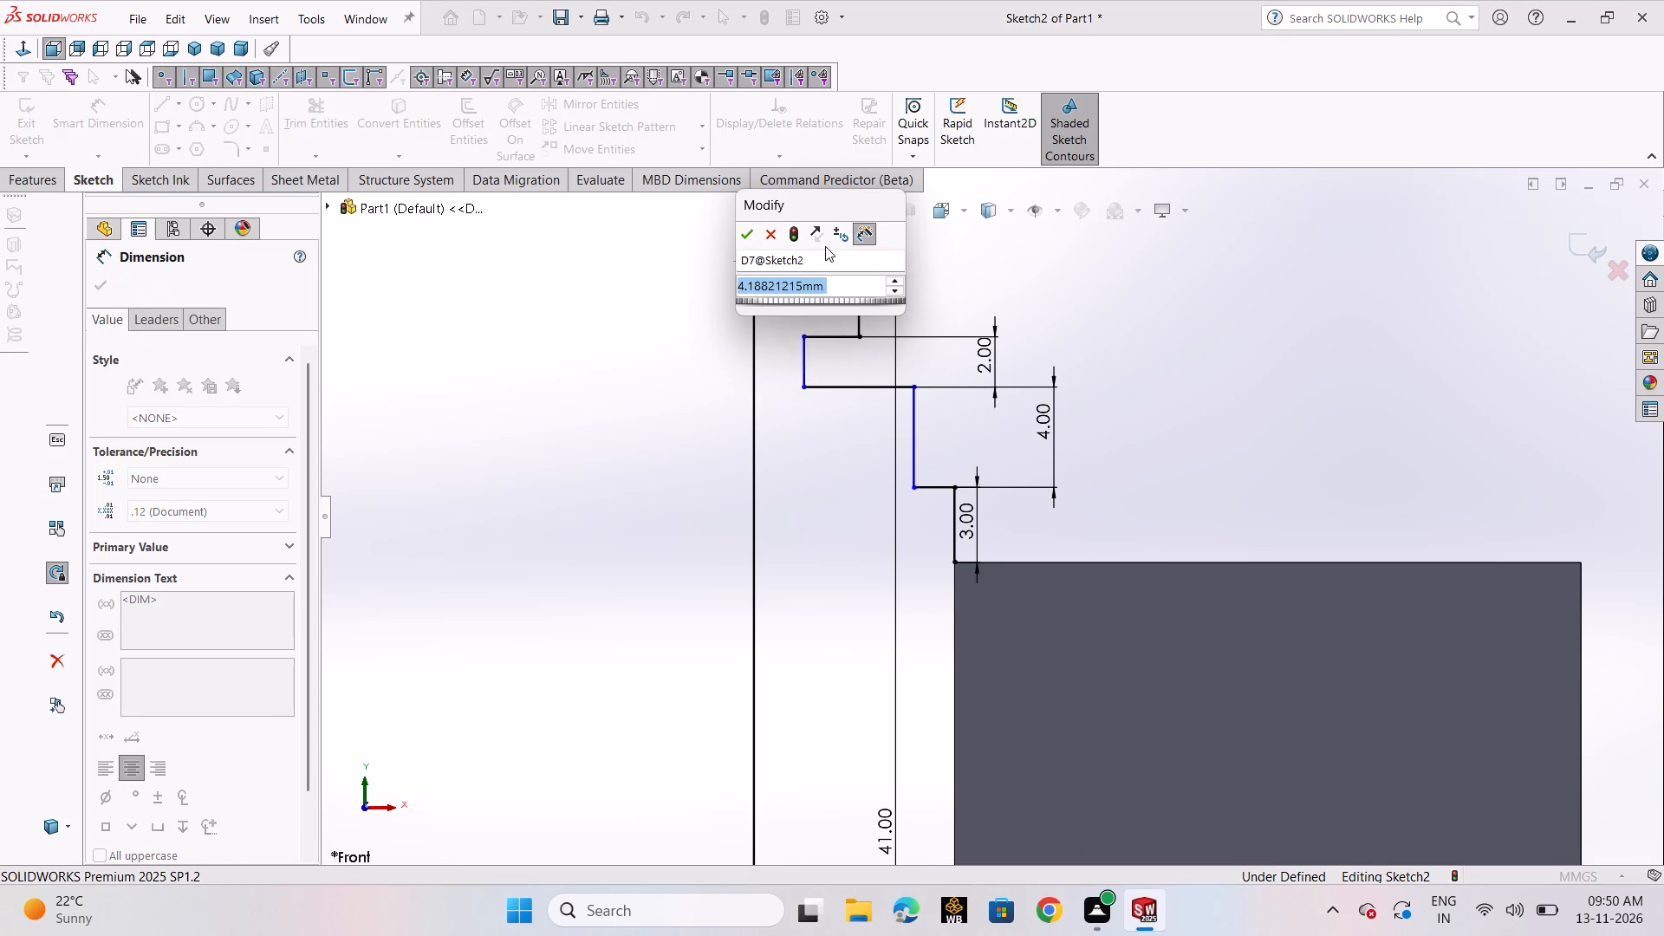
key("4")
key("Return")
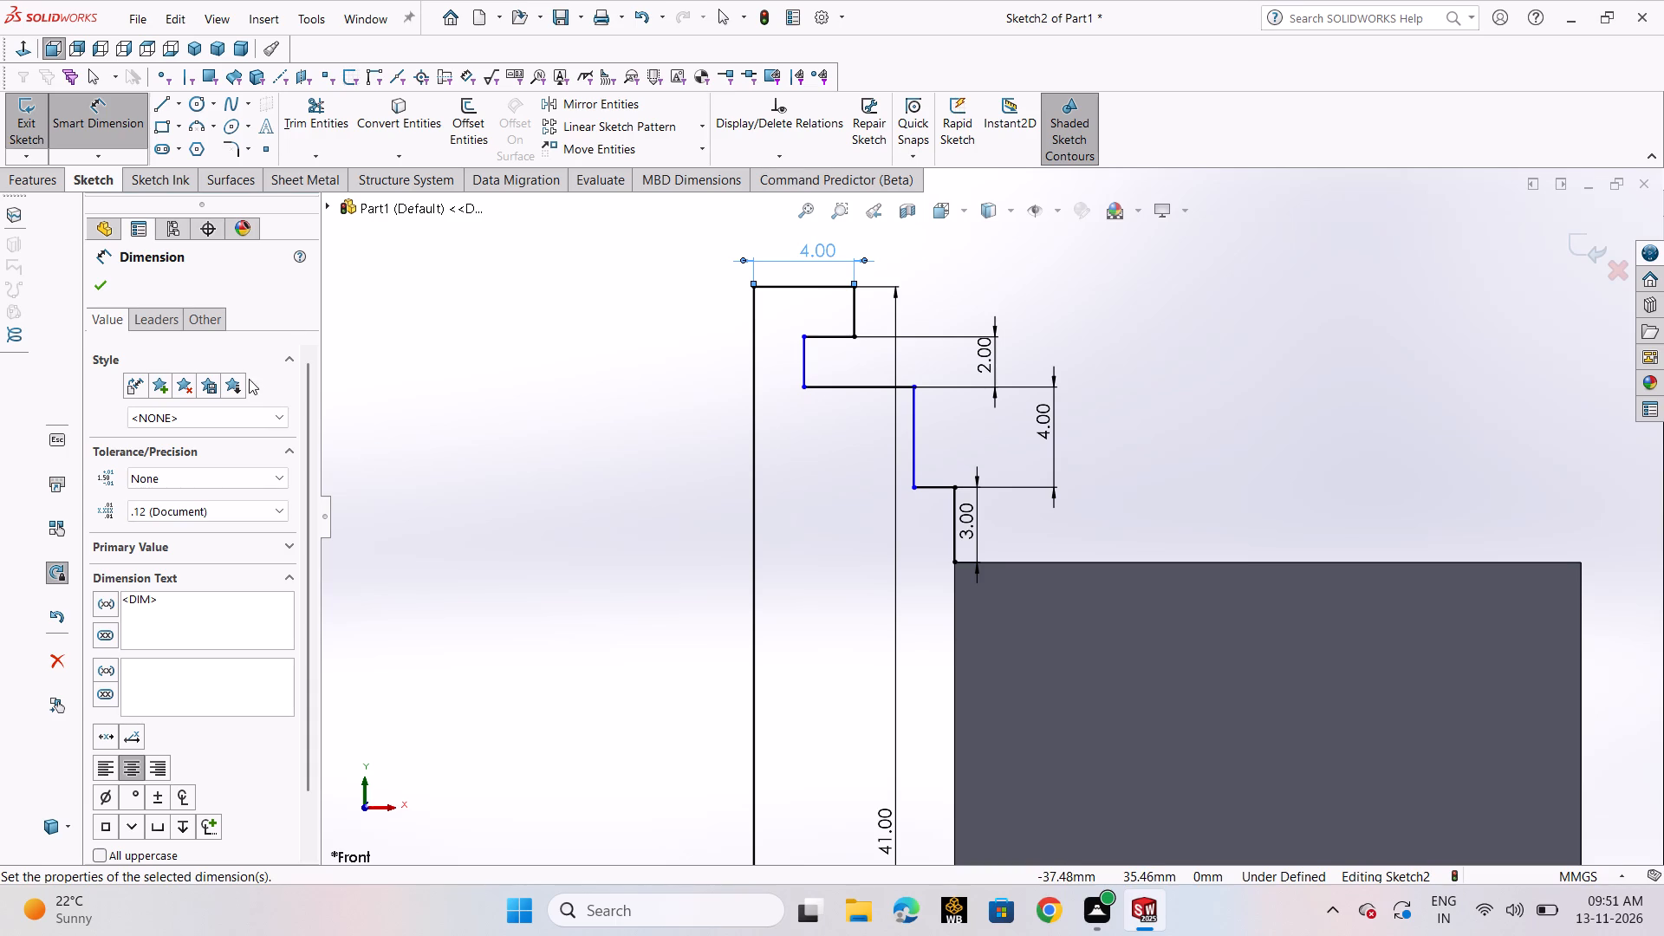
left_click(98, 287)
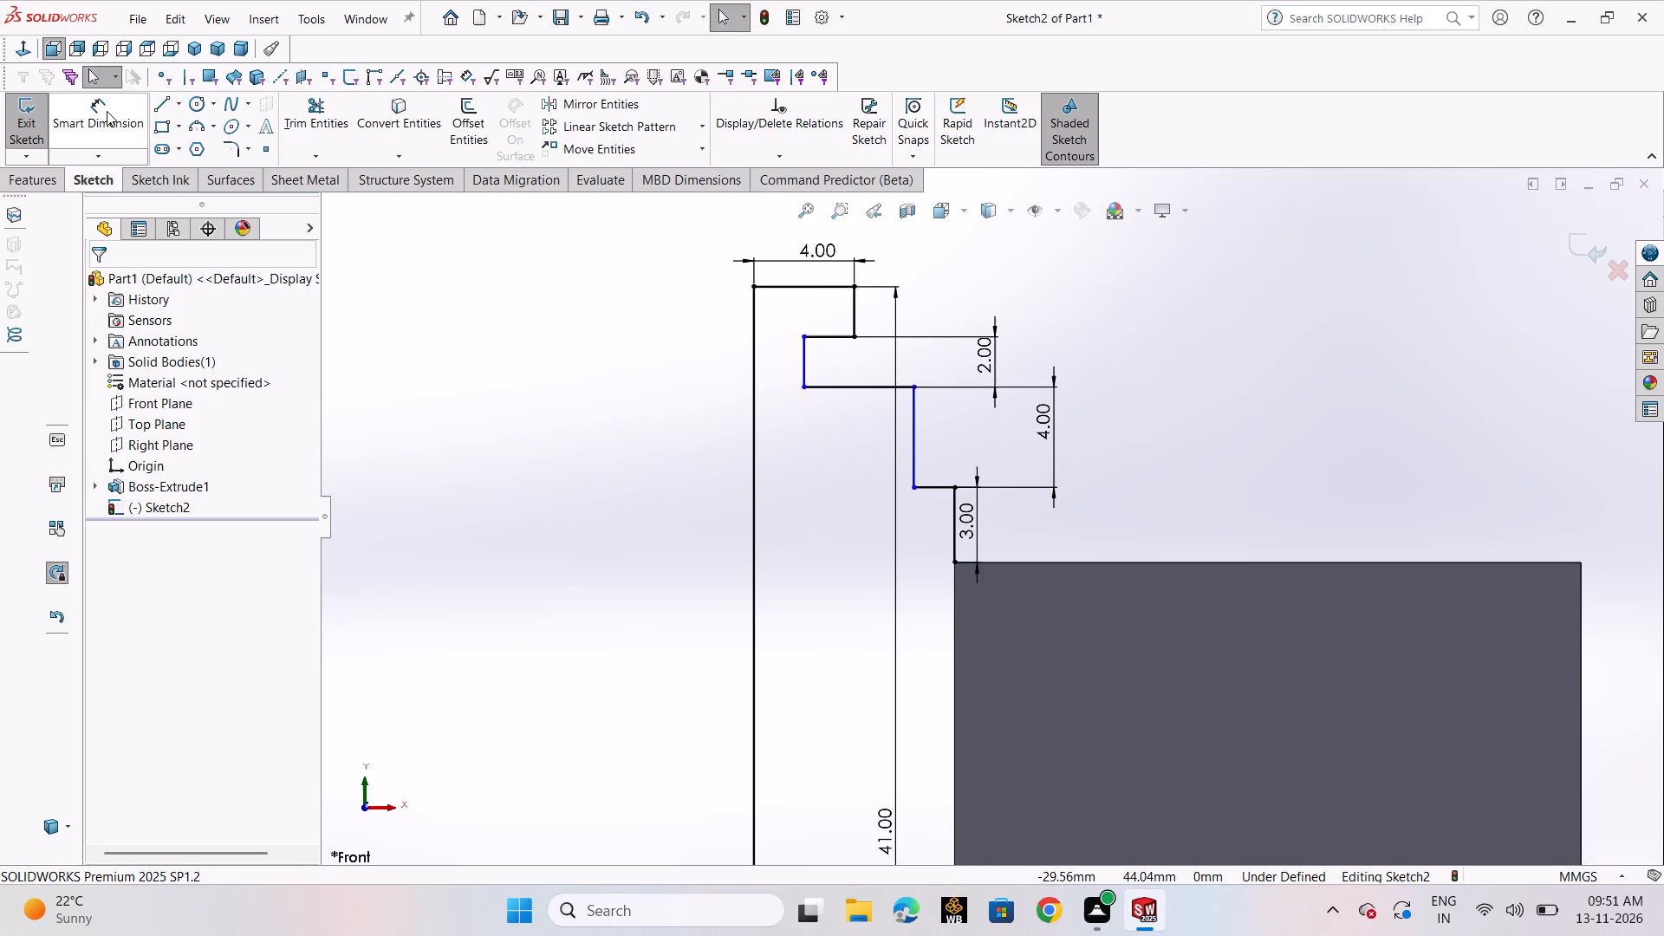
Dimension the horizontal distance between the 41 mm vertical line and the notch's inner vertical line.
left_click(107, 123)
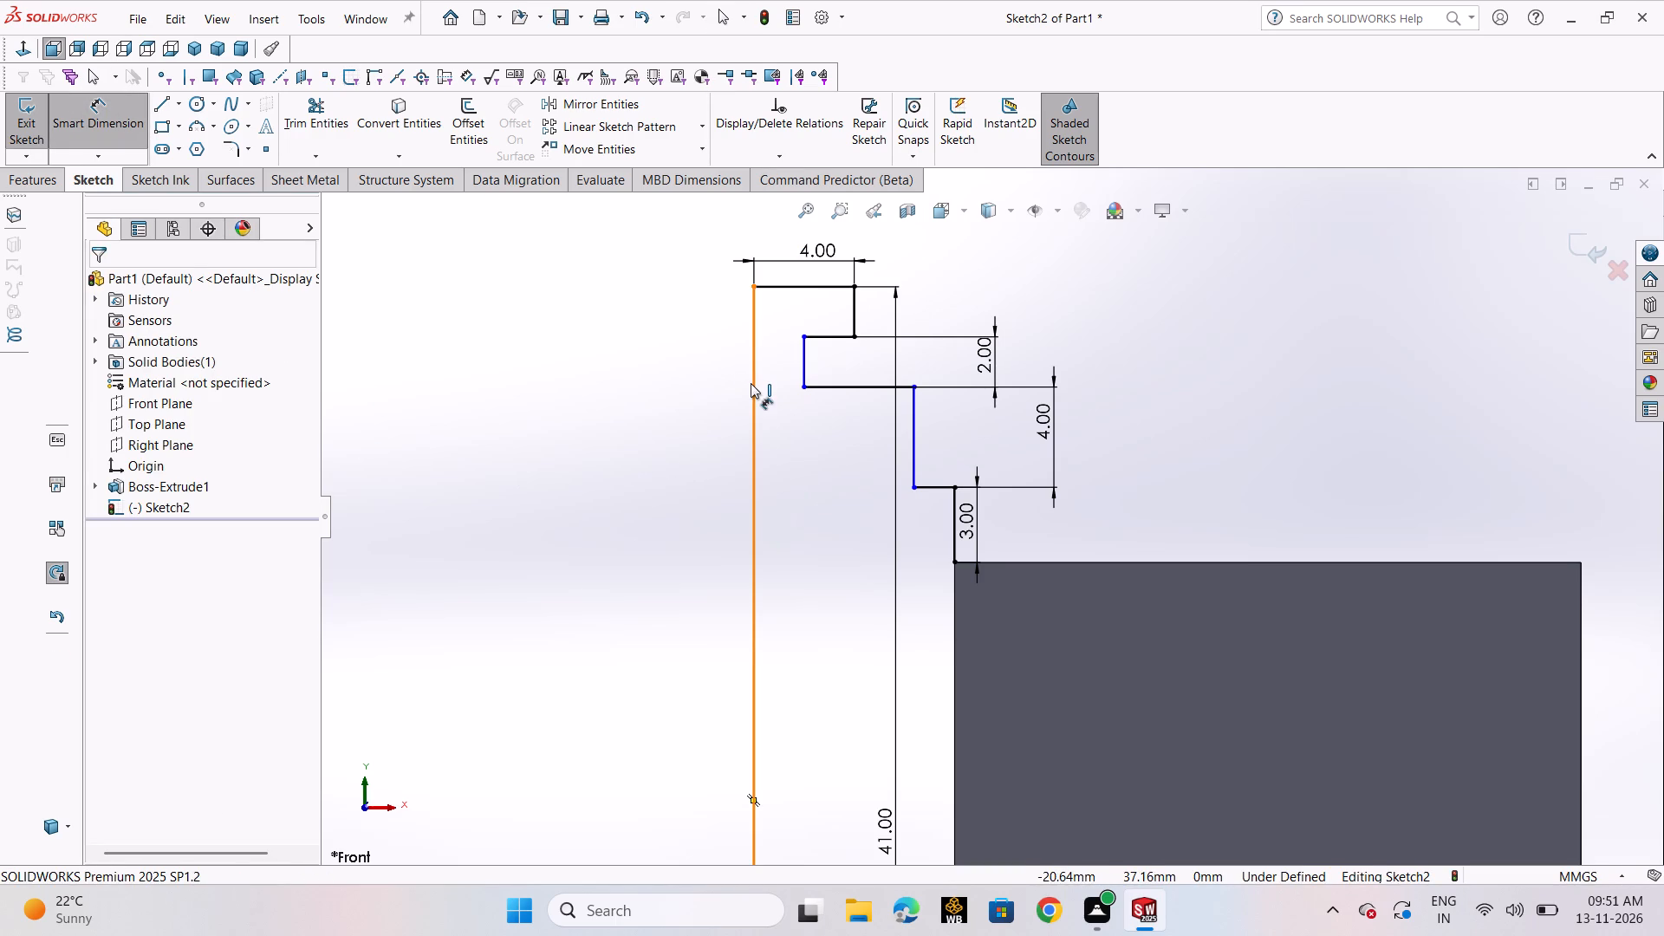
left_click(751, 383)
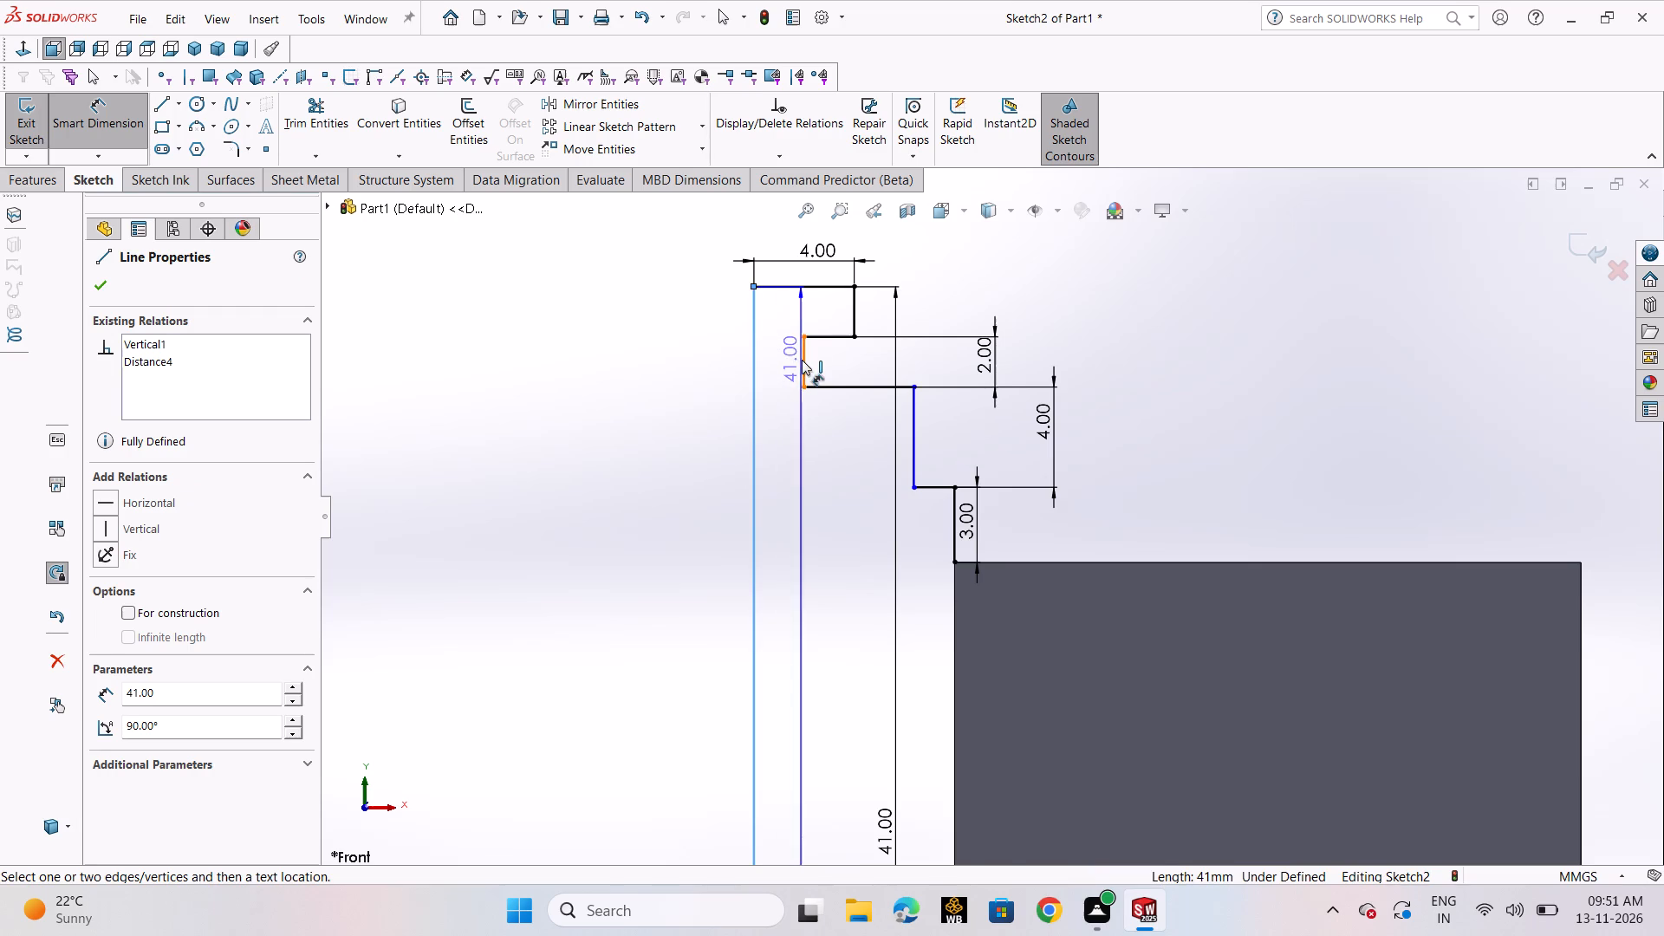
left_click(803, 360)
left_click(798, 526)
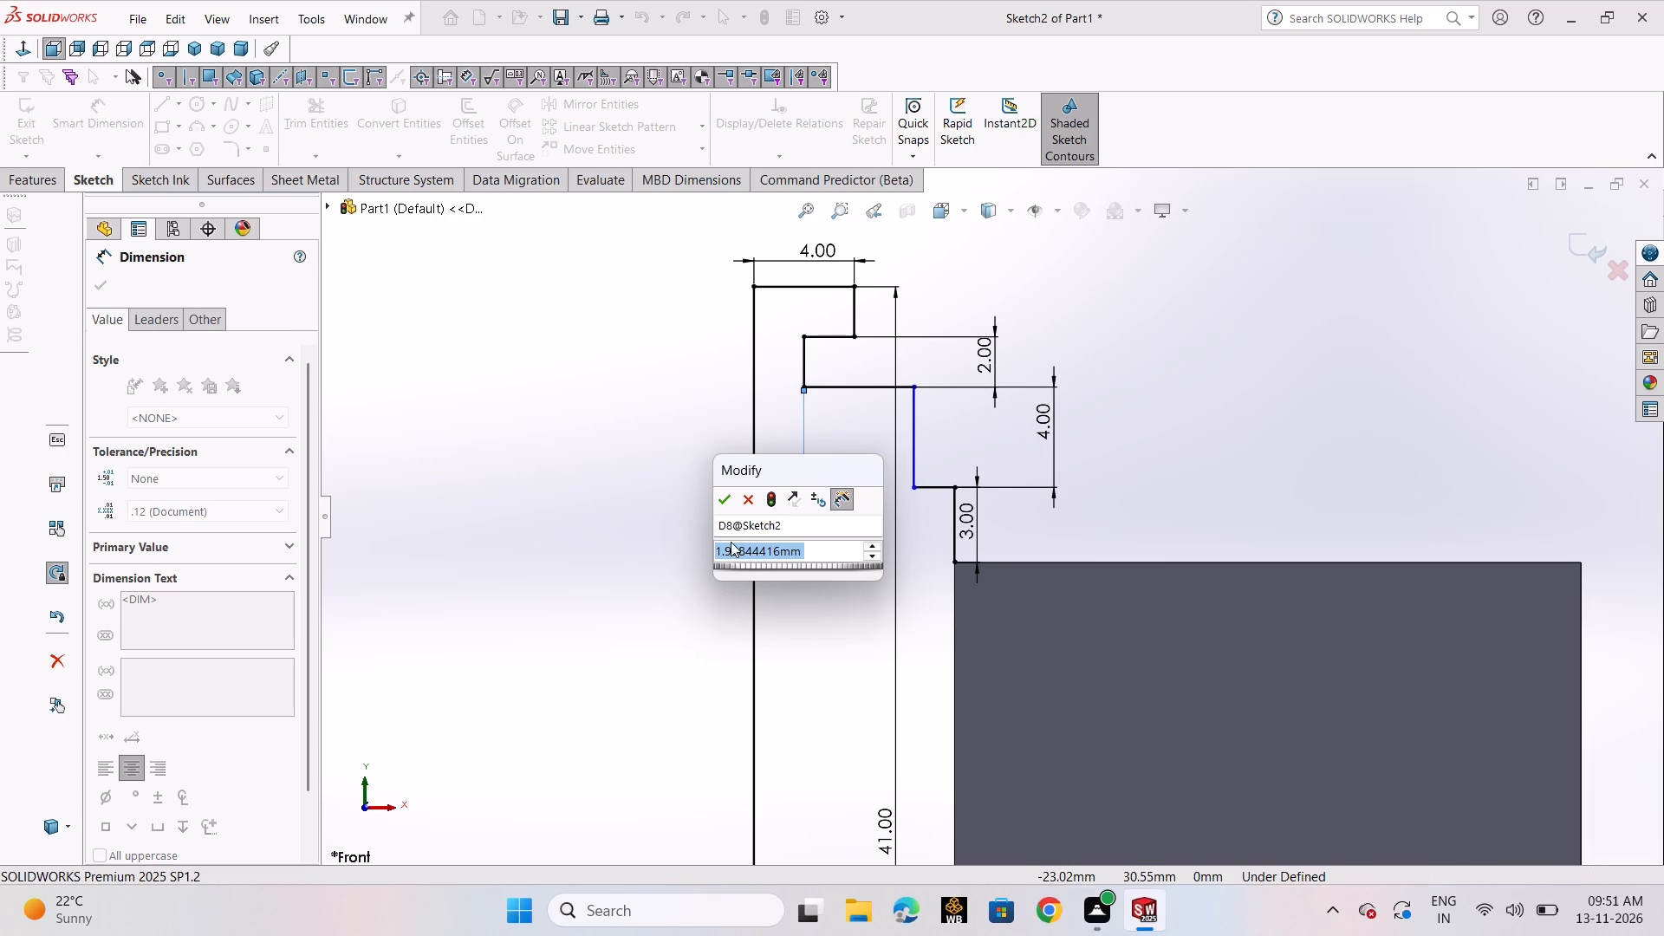
left_click(744, 496)
left_click(395, 616)
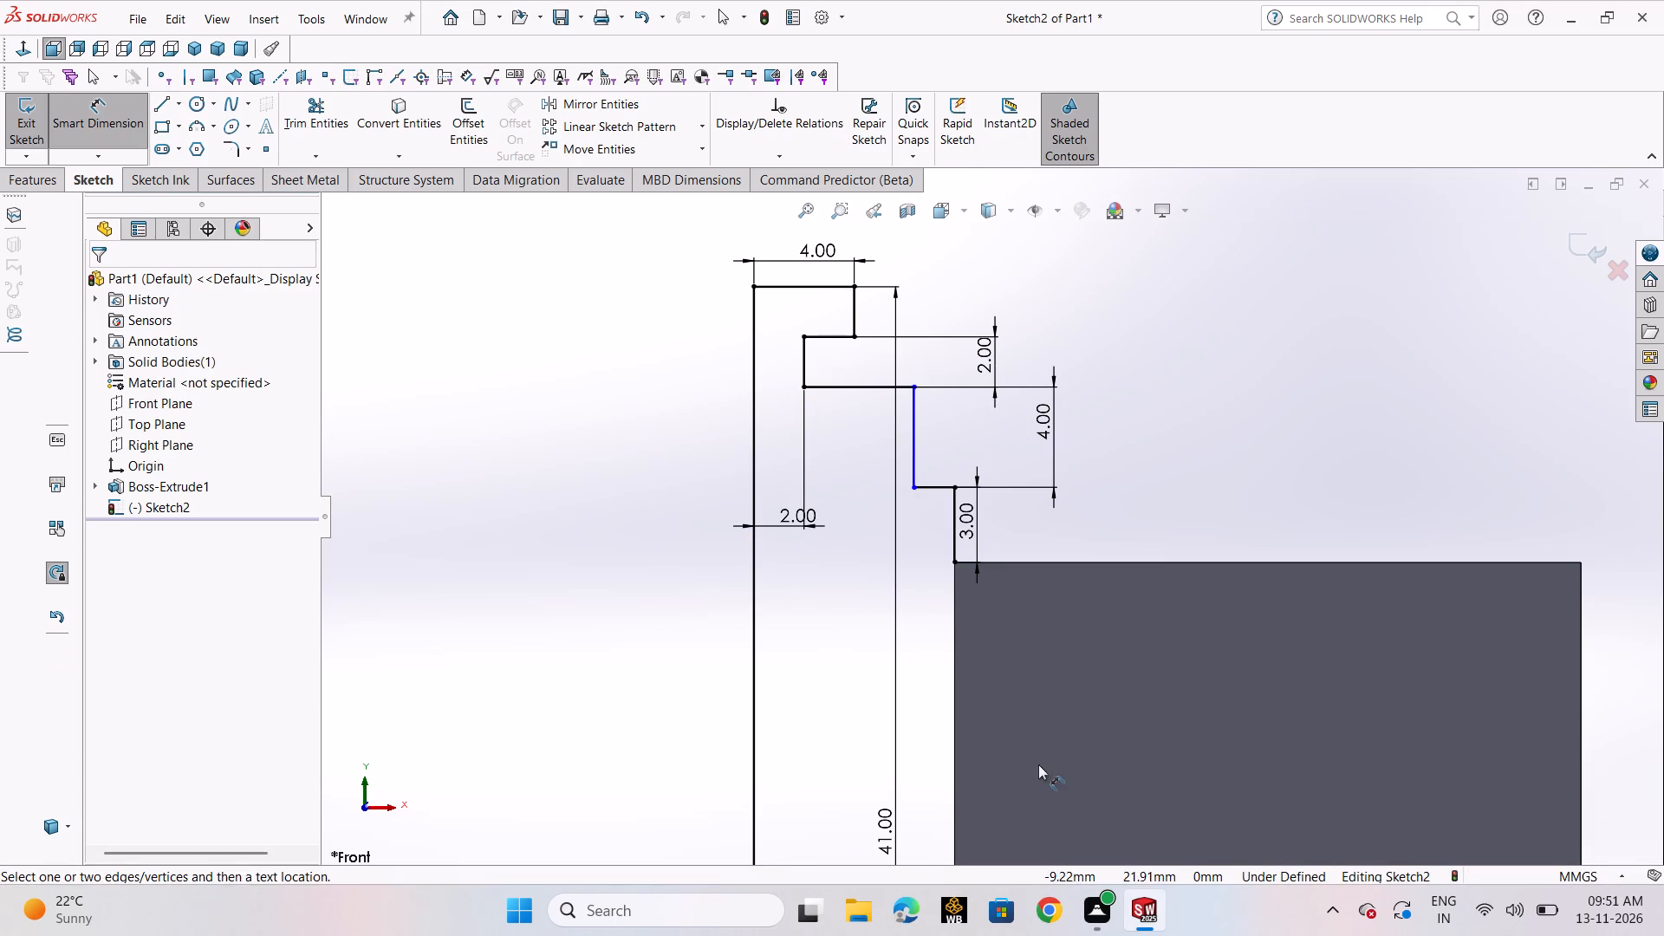
Set the horizontal distance between the 41 mm line and the notch's inner vertical line to 1 mm.
scroll(1040, 760, "down", 2)
scroll(1008, 767, "up", 9)
scroll(969, 767, "down", 3)
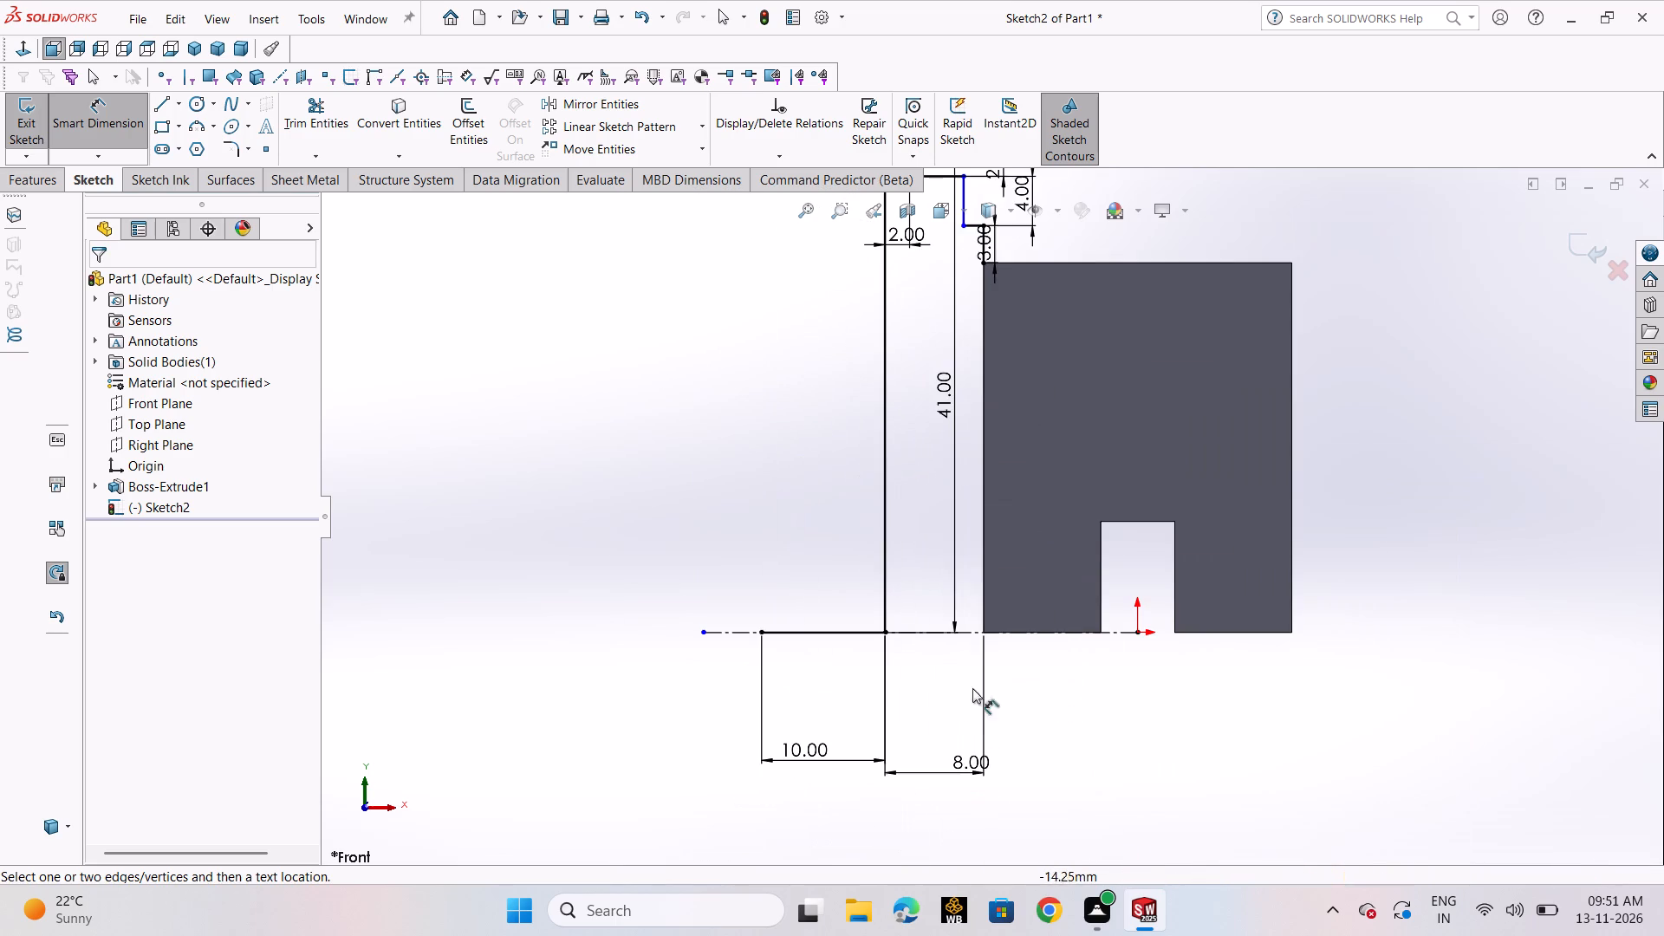
scroll(919, 683, "down", 2)
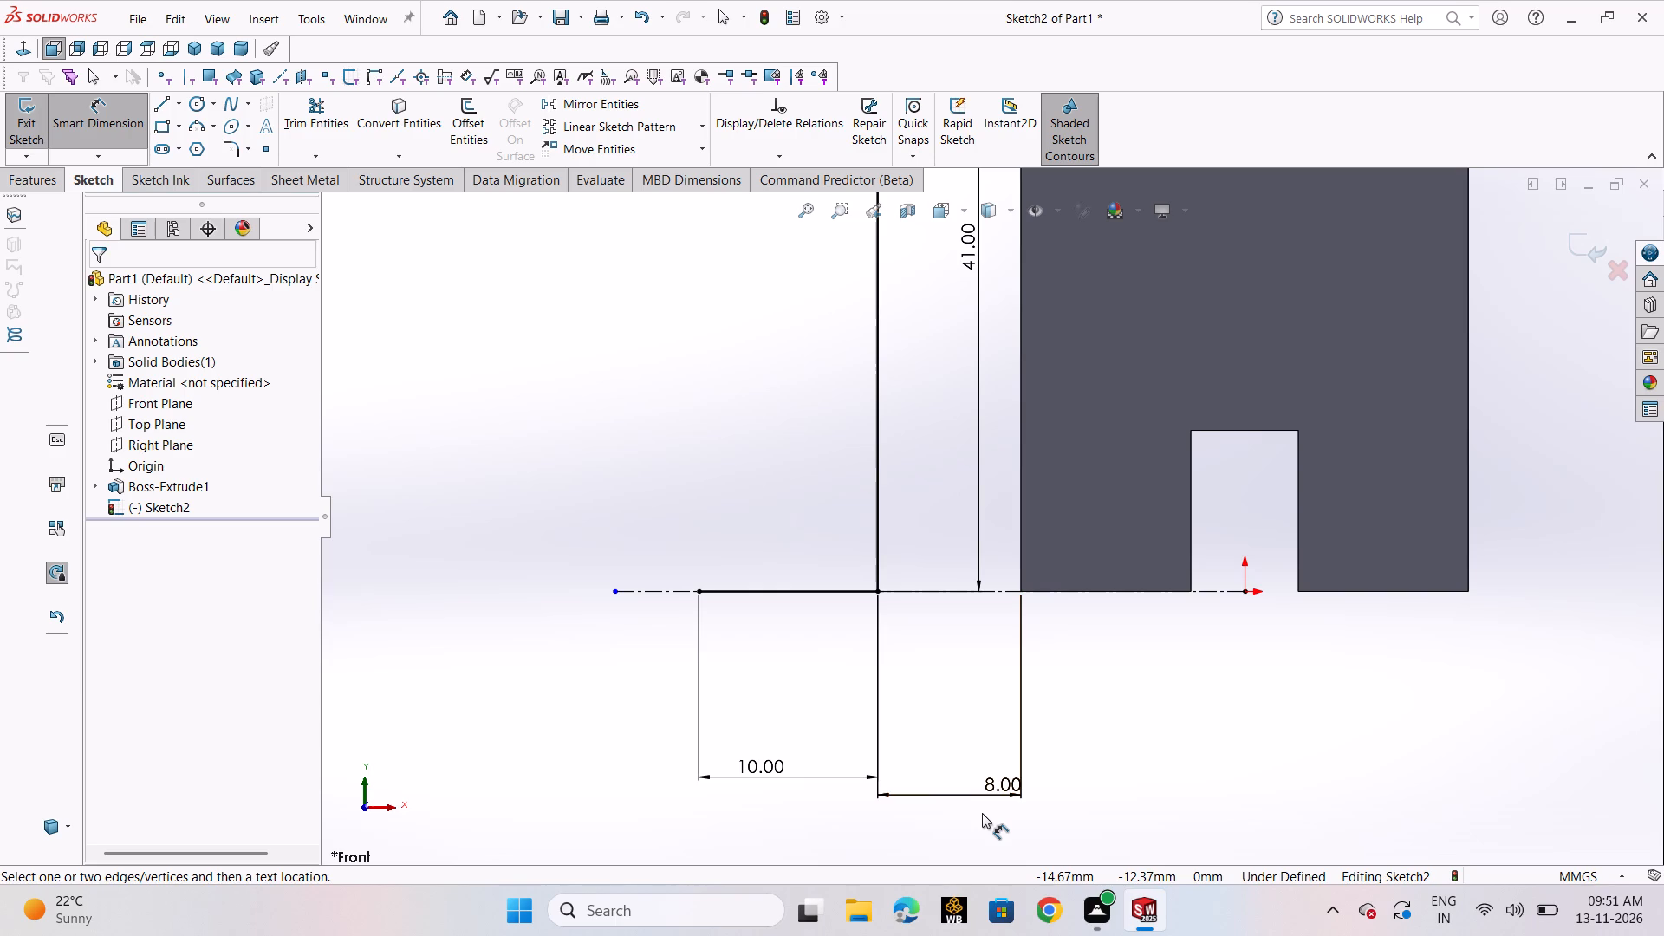
scroll(932, 426, "up", 2)
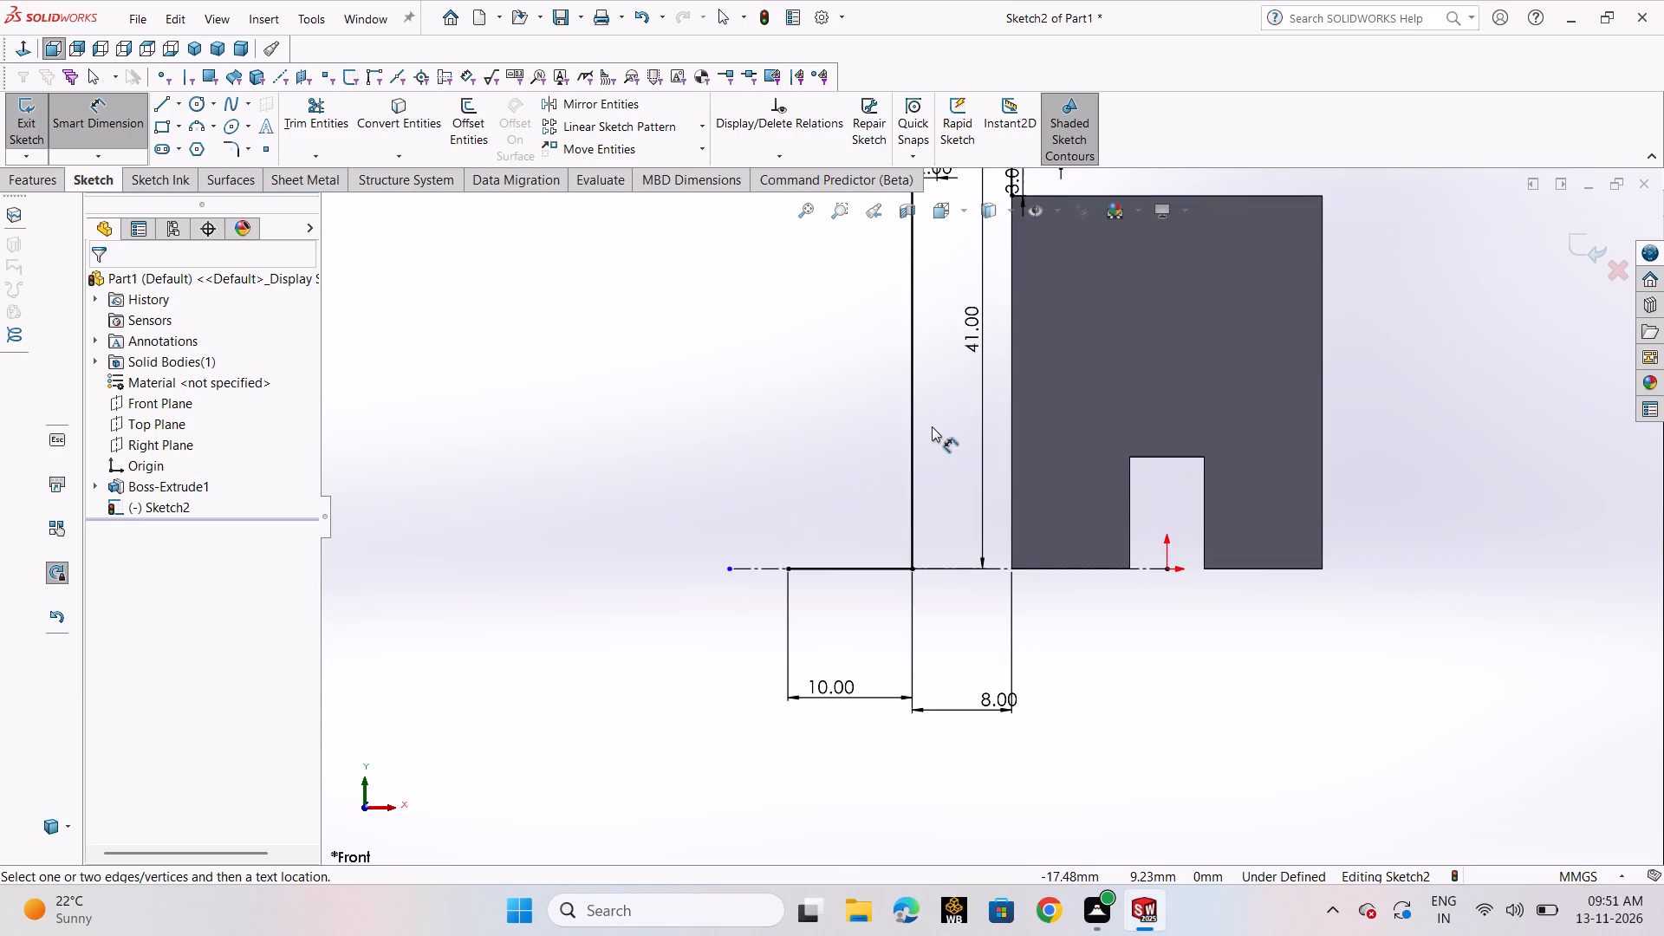
scroll(956, 397, "up", 3)
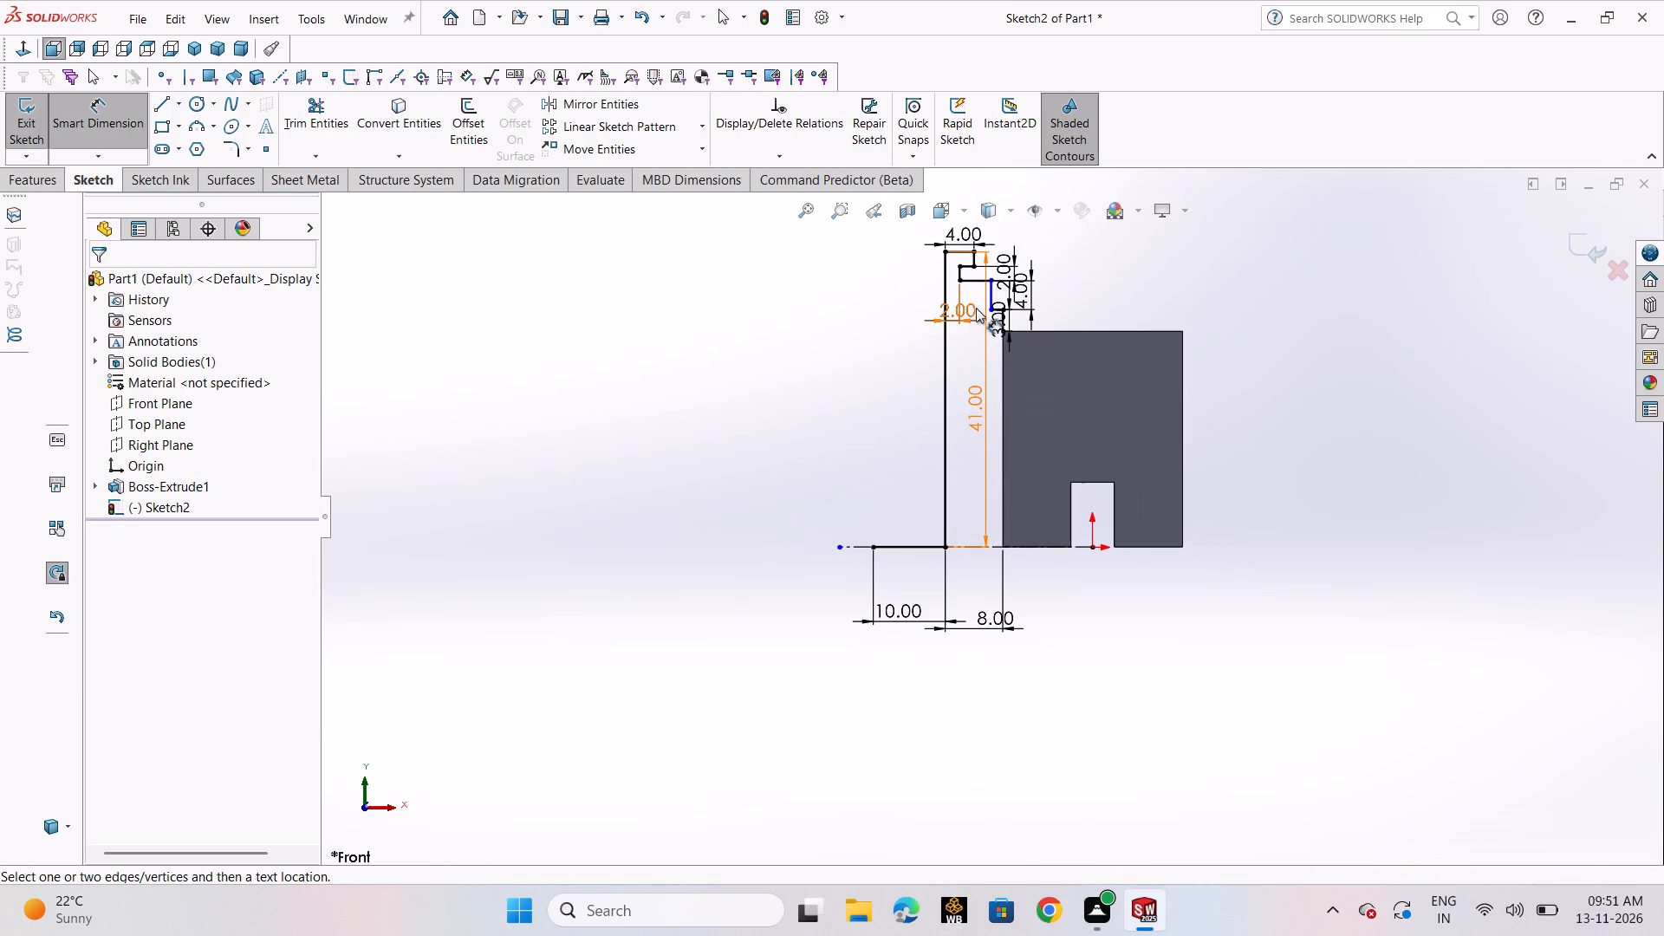
scroll(973, 279, "down", 2)
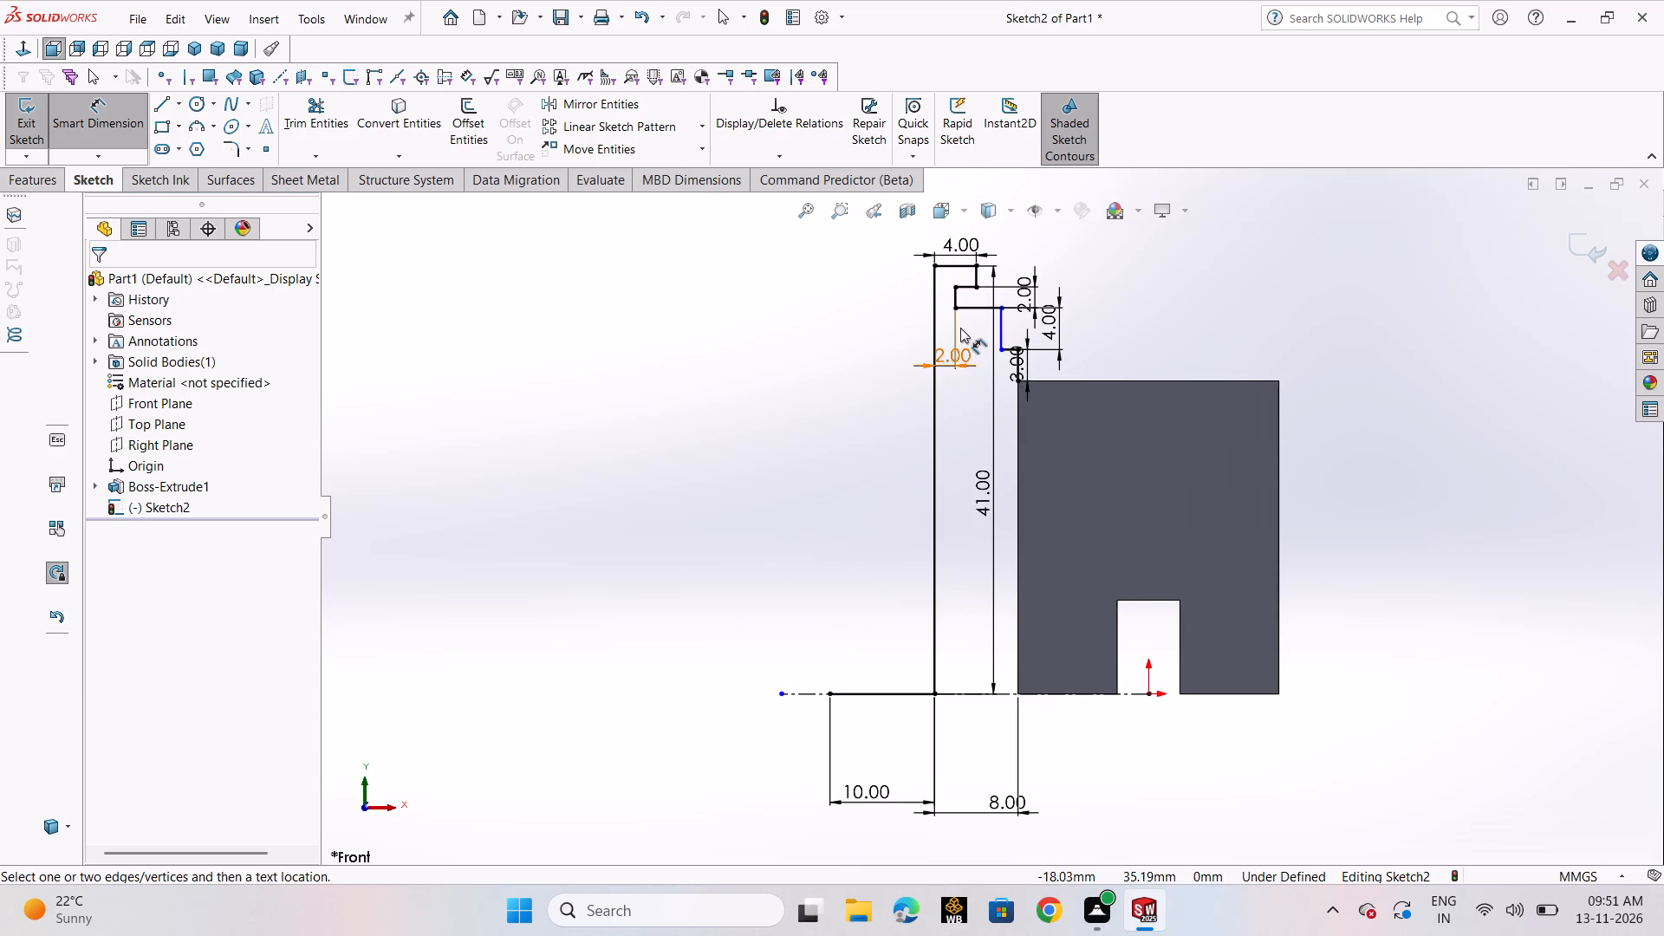
scroll(960, 331, "down", 2)
scroll(957, 348, "up", 2)
scroll(974, 434, "up", 2)
scroll(970, 489, "down", 2)
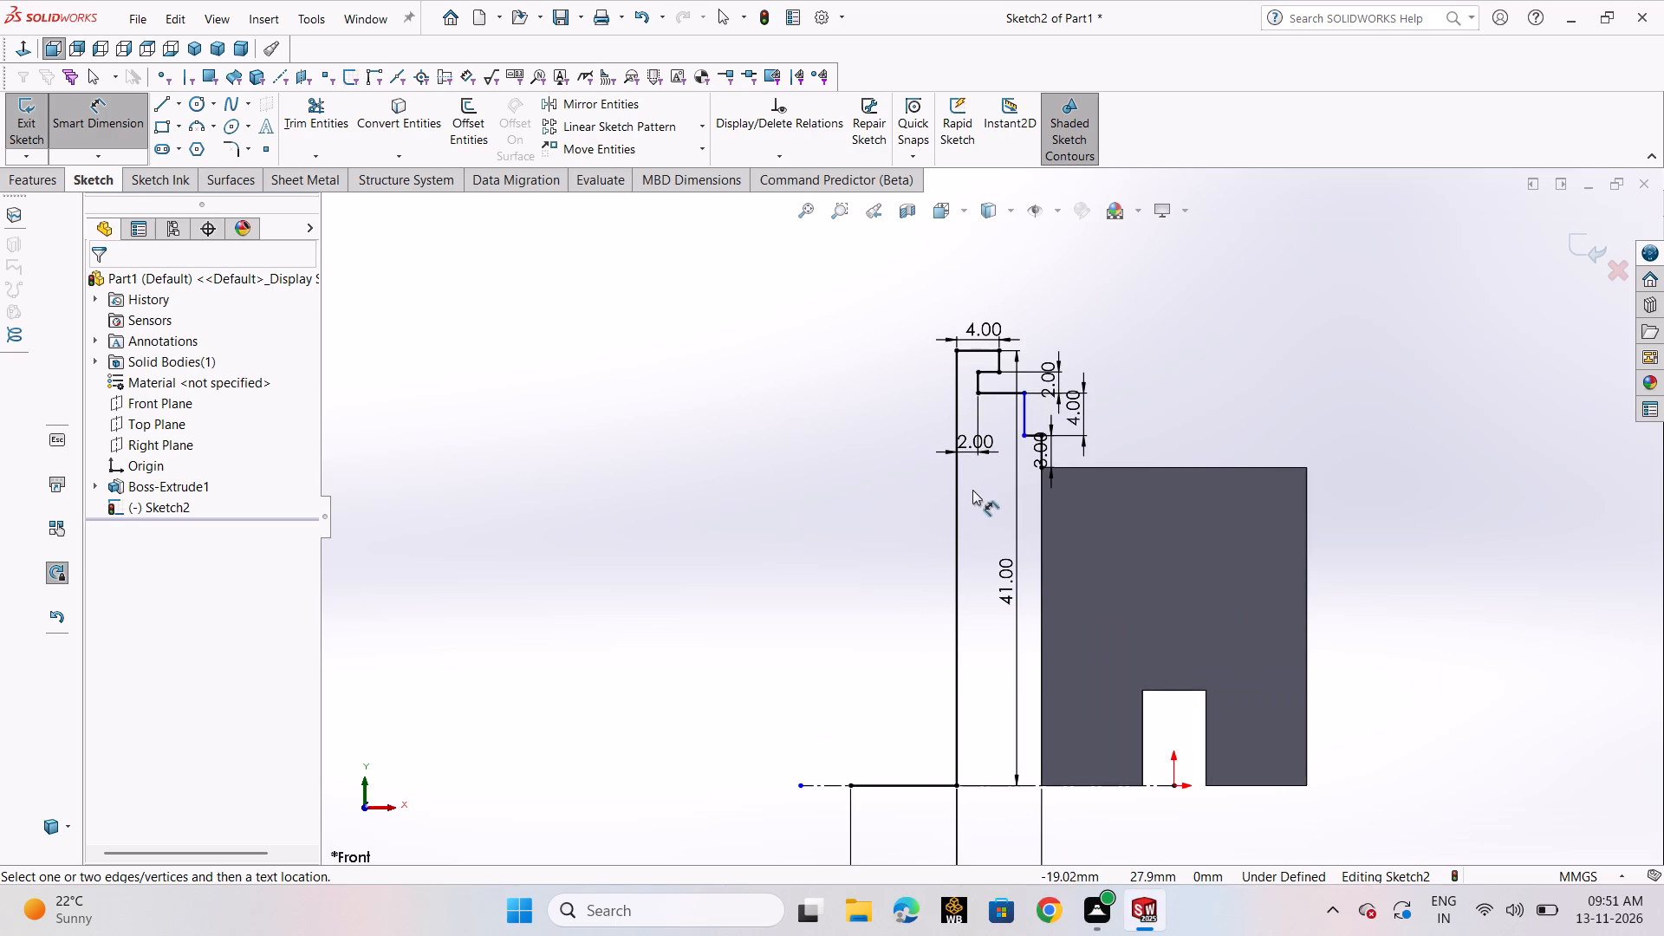
scroll(984, 414, "down", 3)
double_click(972, 495)
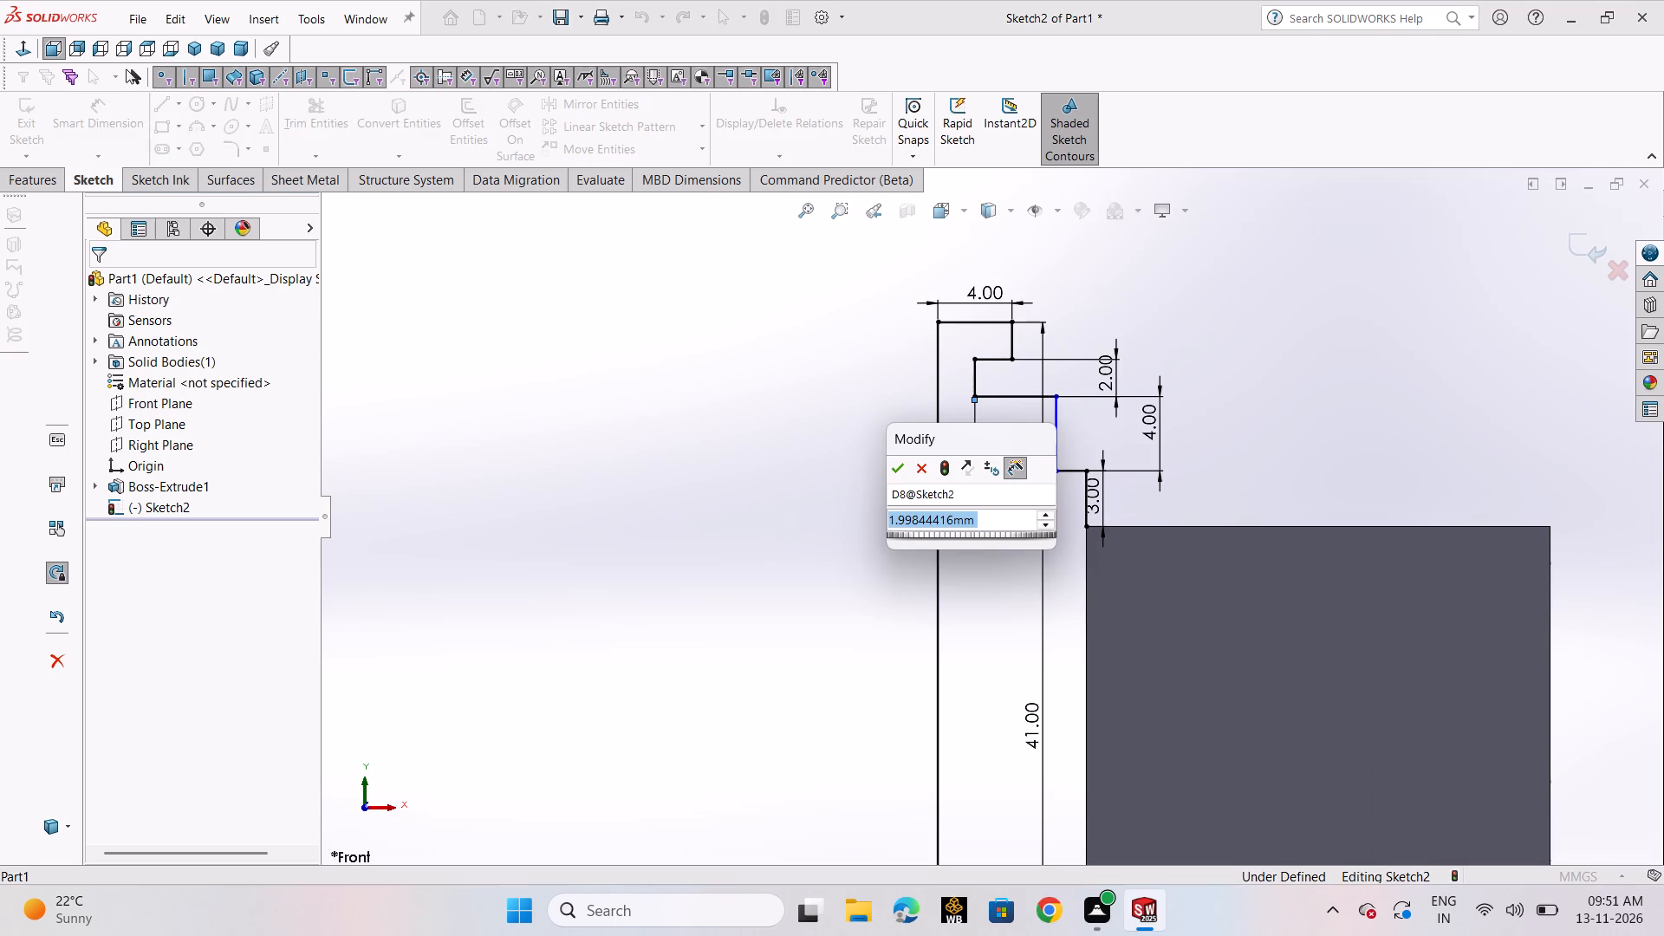
key("1")
key("Return")
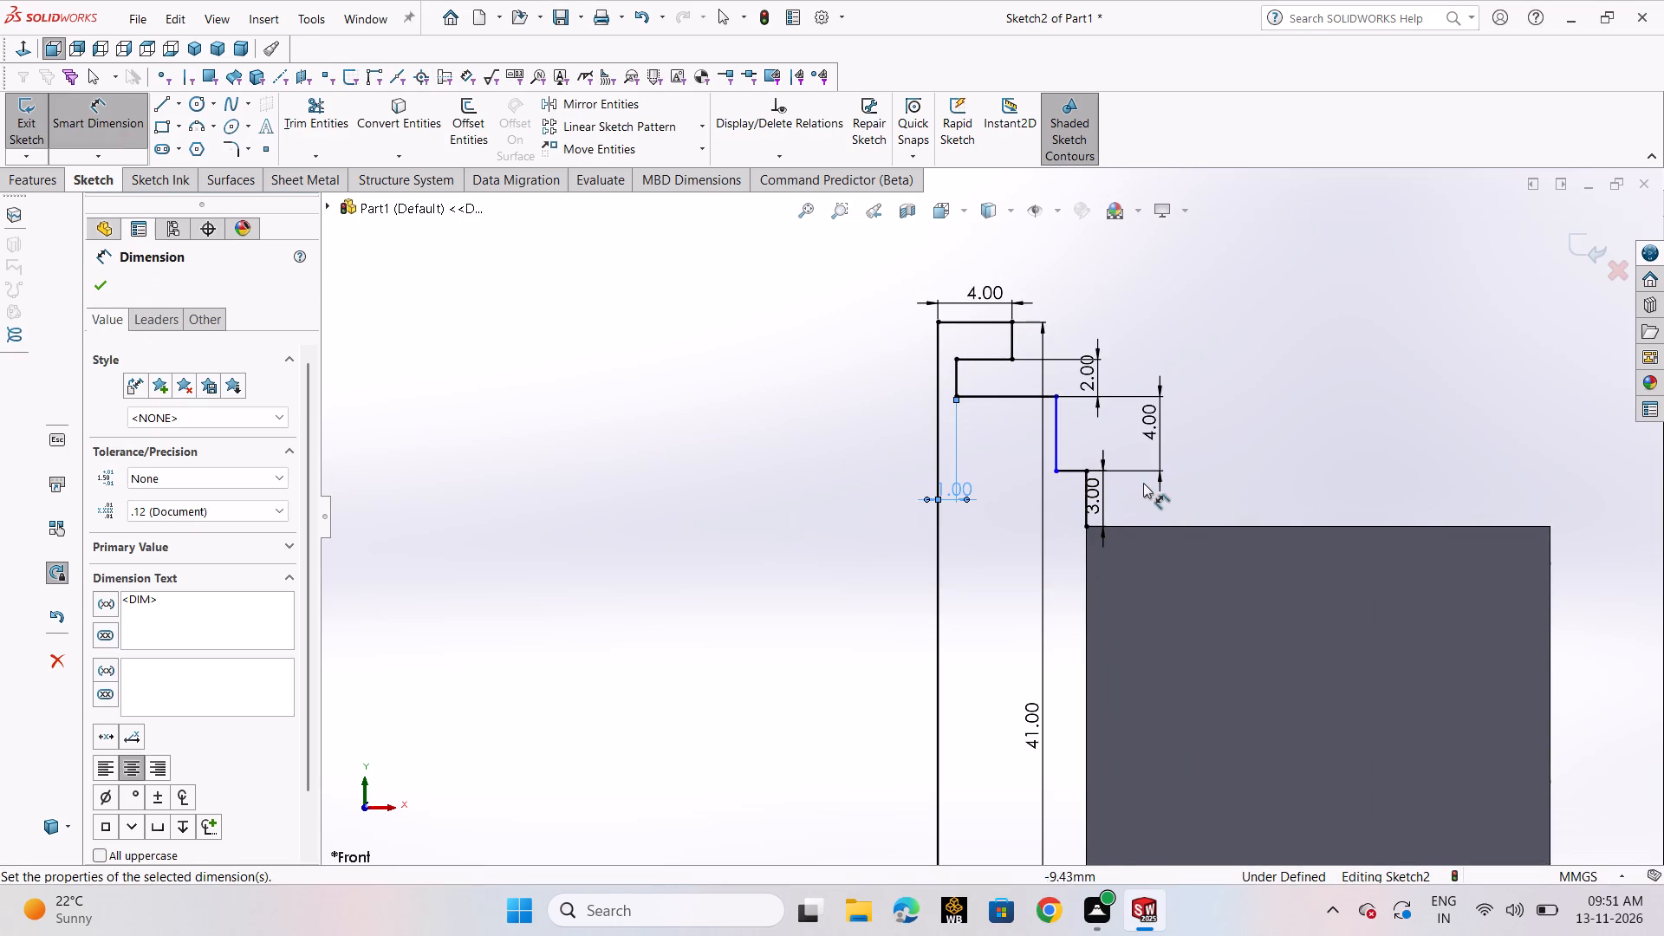
left_click(108, 291)
Sketch a 41 mm vertical line from the 10 mm base line's free end and a 10 mm horizontal line joining it to the existing 41 mm line's top.
scroll(622, 426, "up", 3)
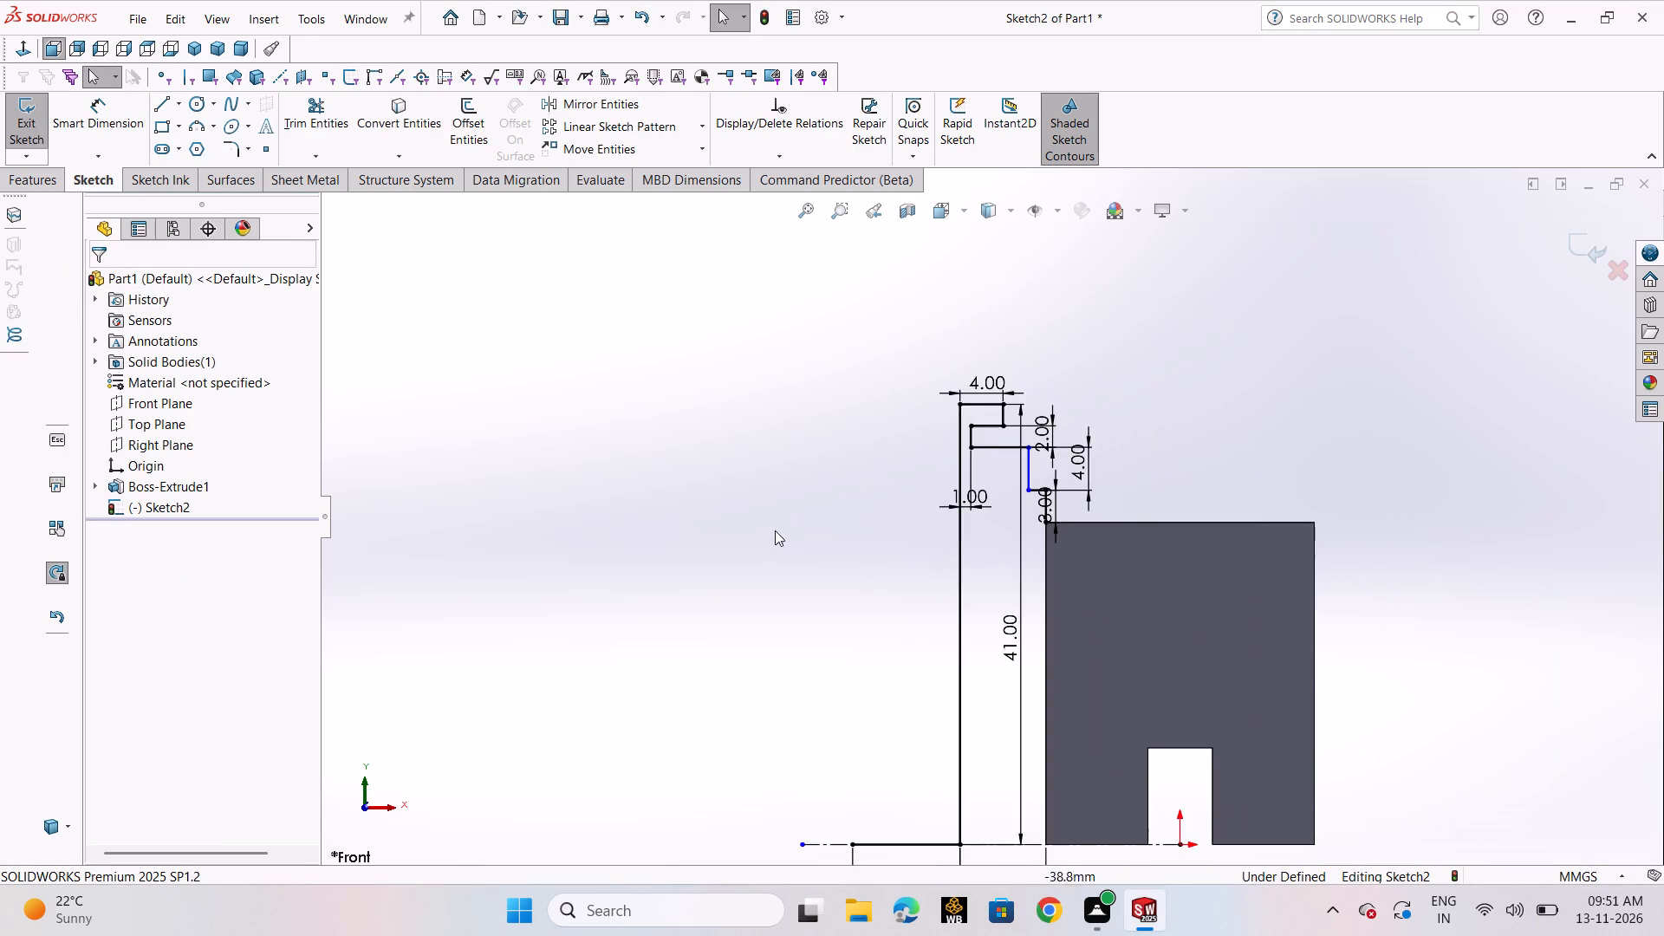
scroll(785, 528, "up", 1)
left_click(158, 108)
left_click(171, 127)
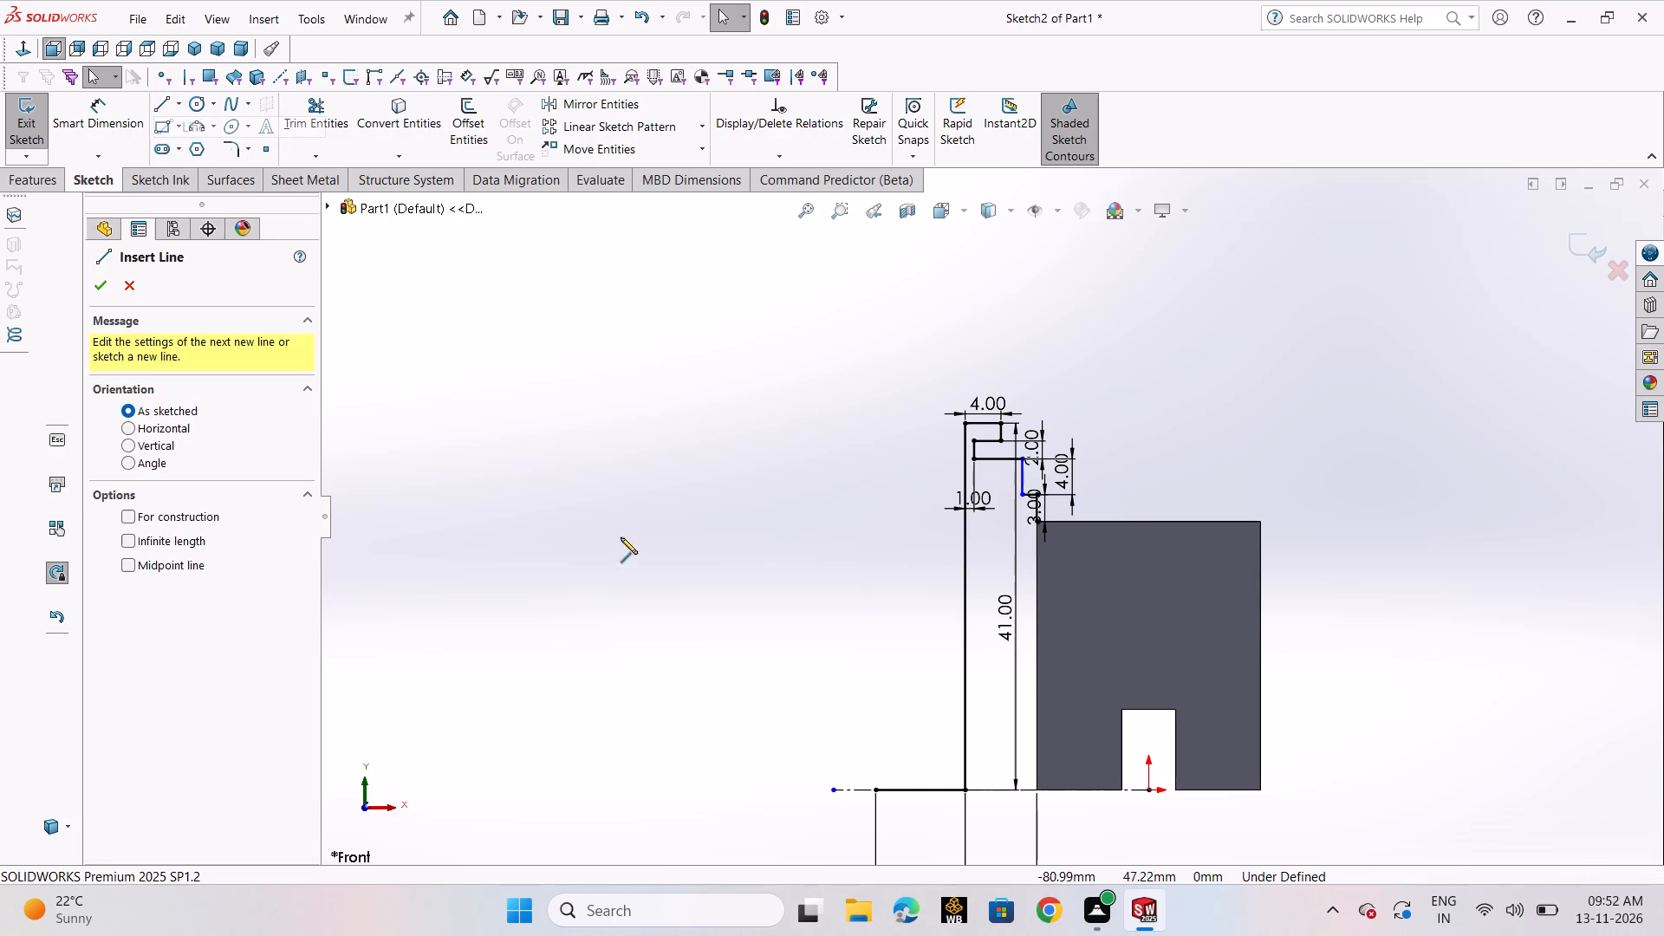
left_click(878, 789)
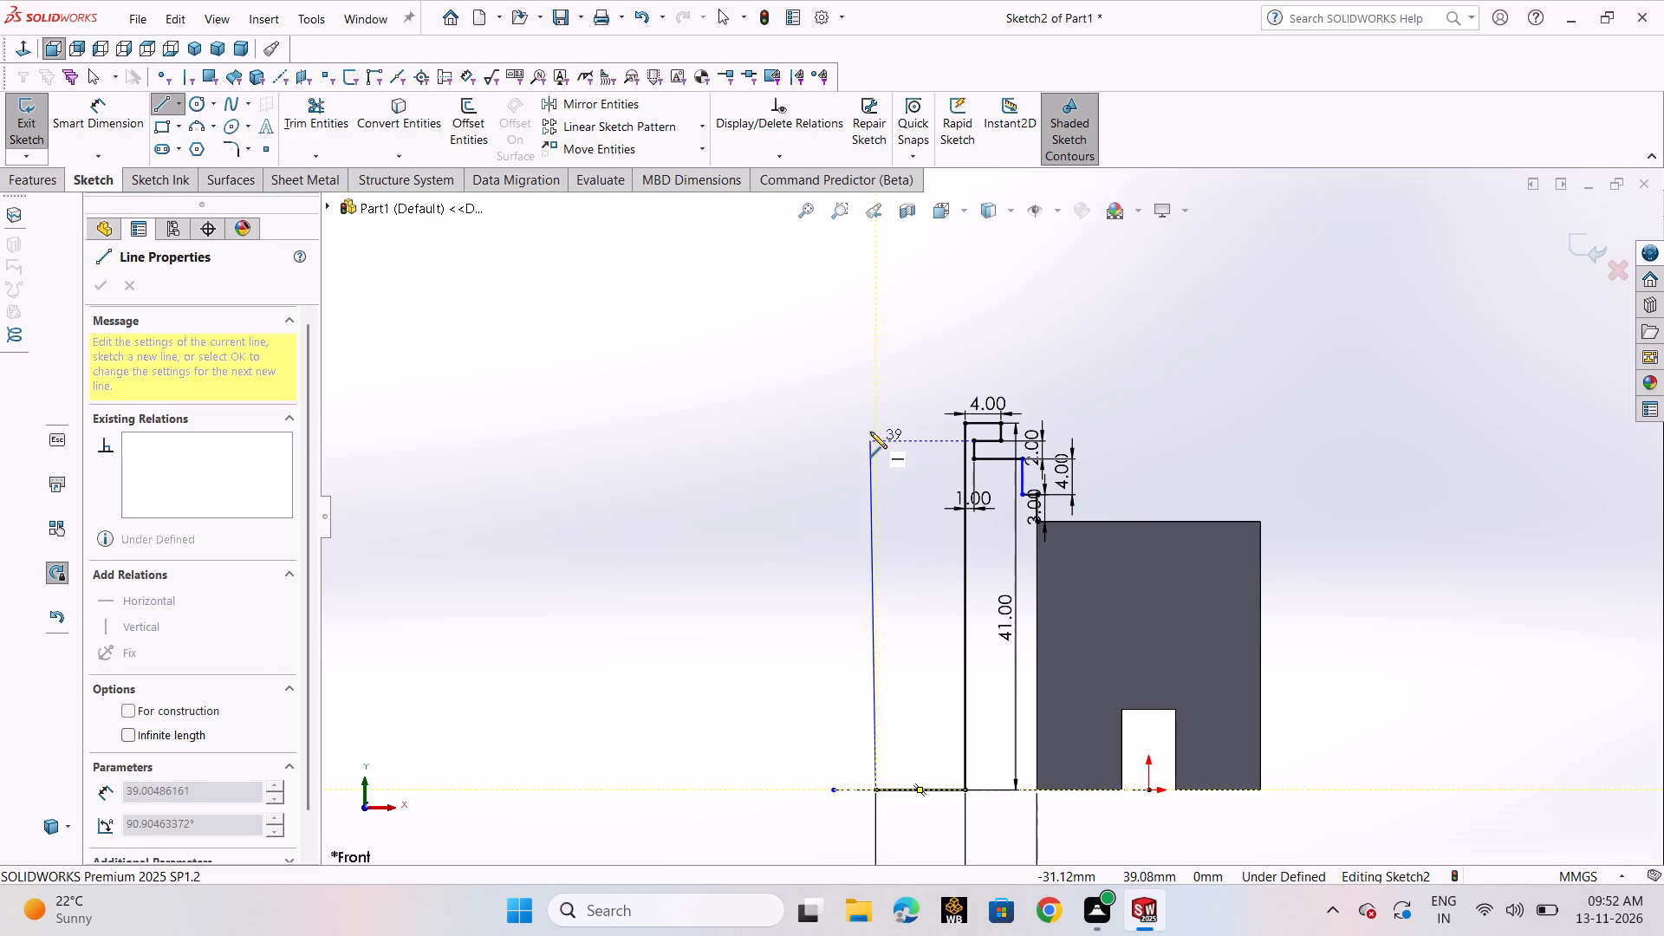
left_click(878, 423)
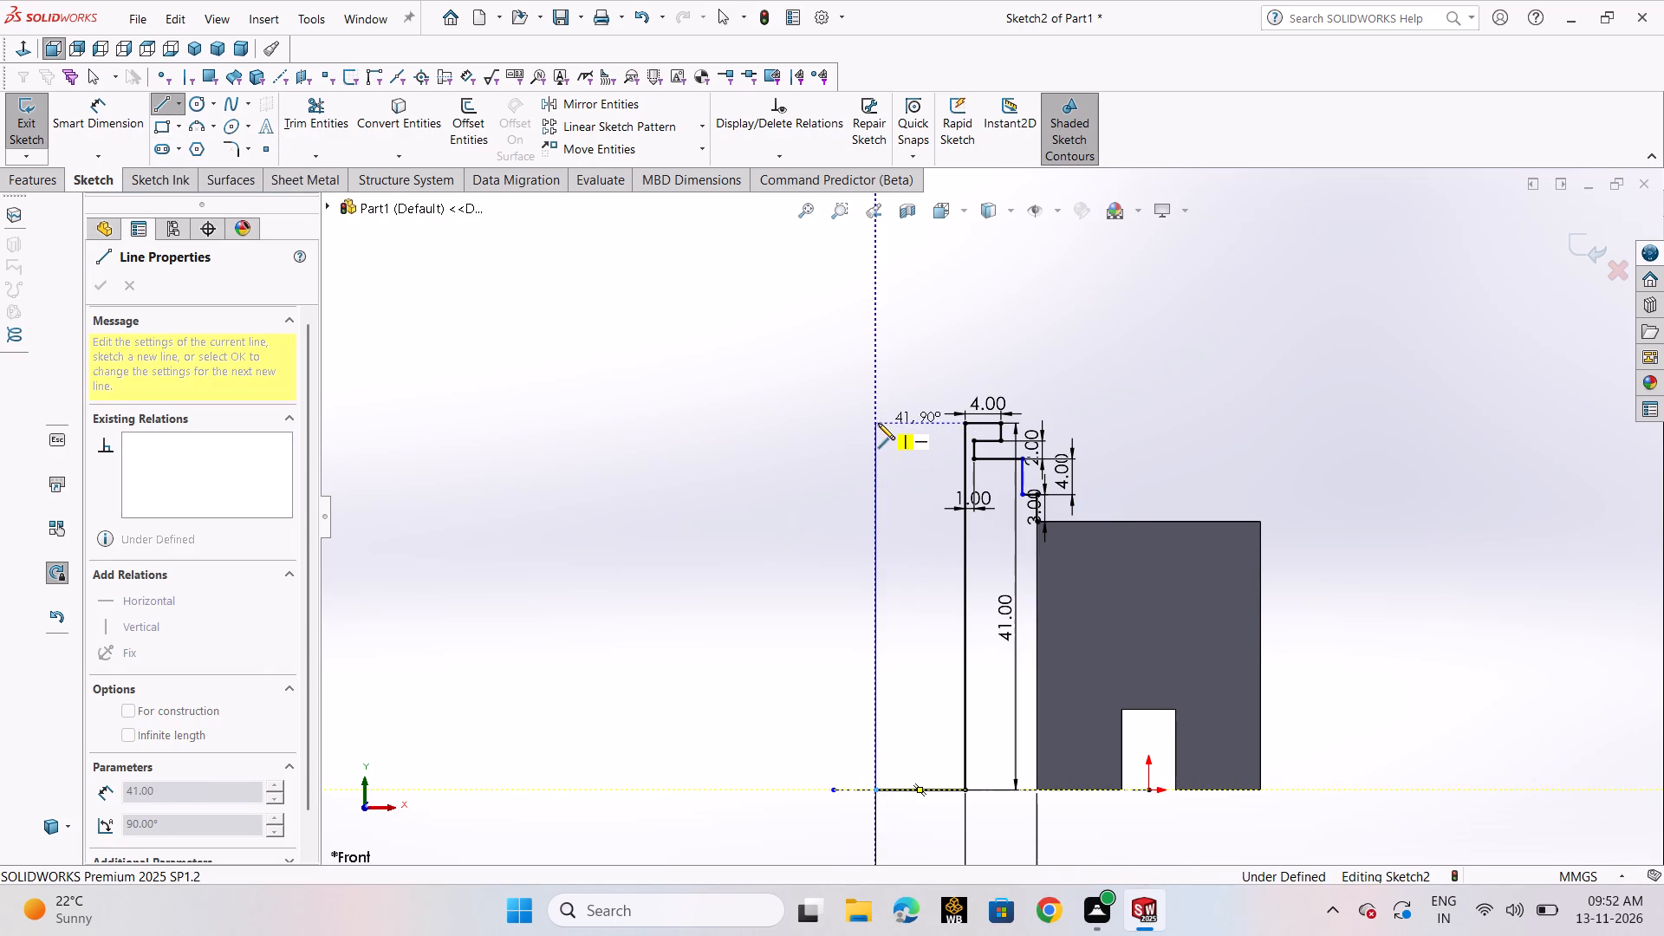
left_click(964, 422)
right_click(964, 422)
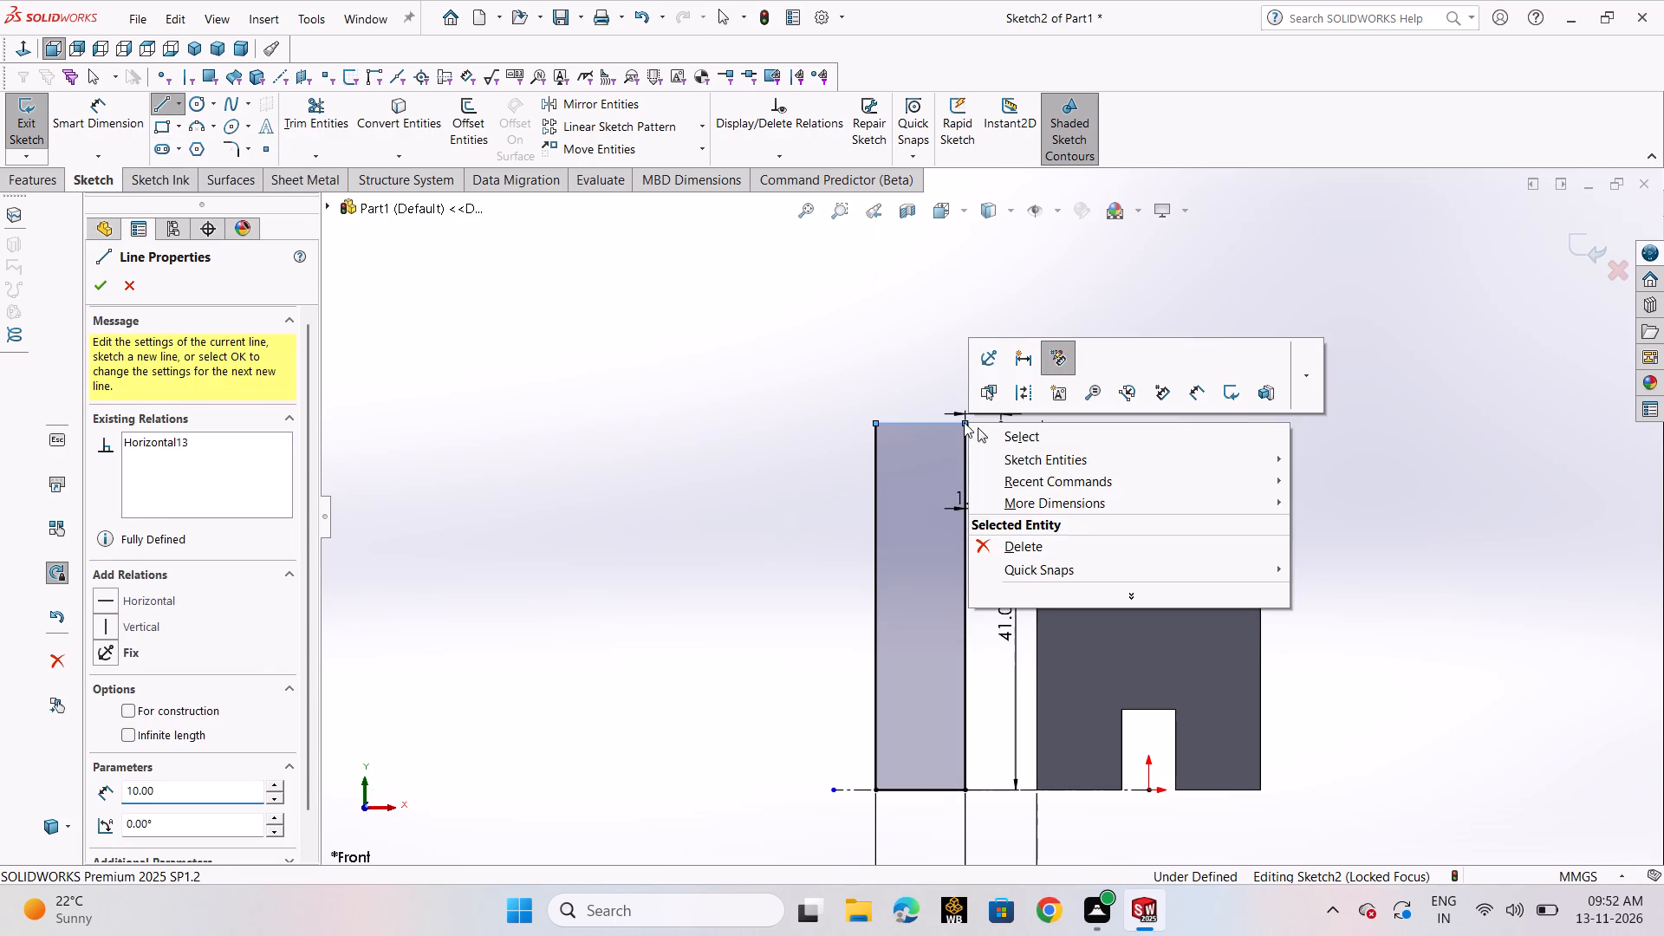
Trim away the inner 41 mm vertical line between the 10 mm base line's free end and the profile's top line.
left_click(987, 434)
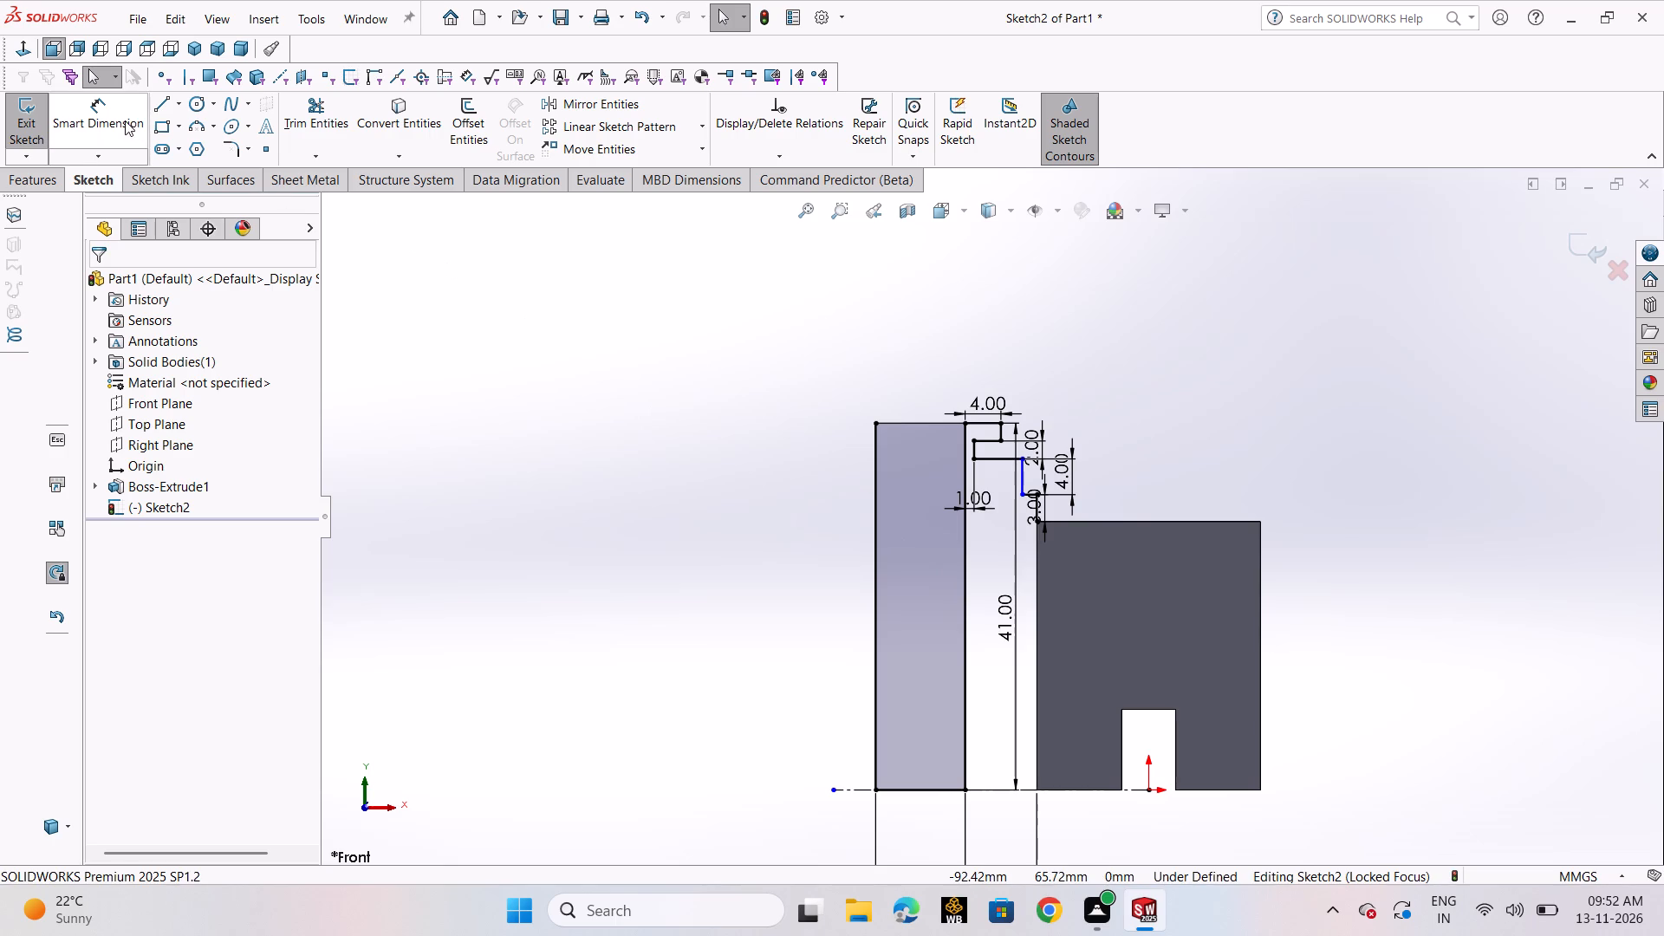
left_click(297, 121)
left_click_drag(940, 614, 982, 569)
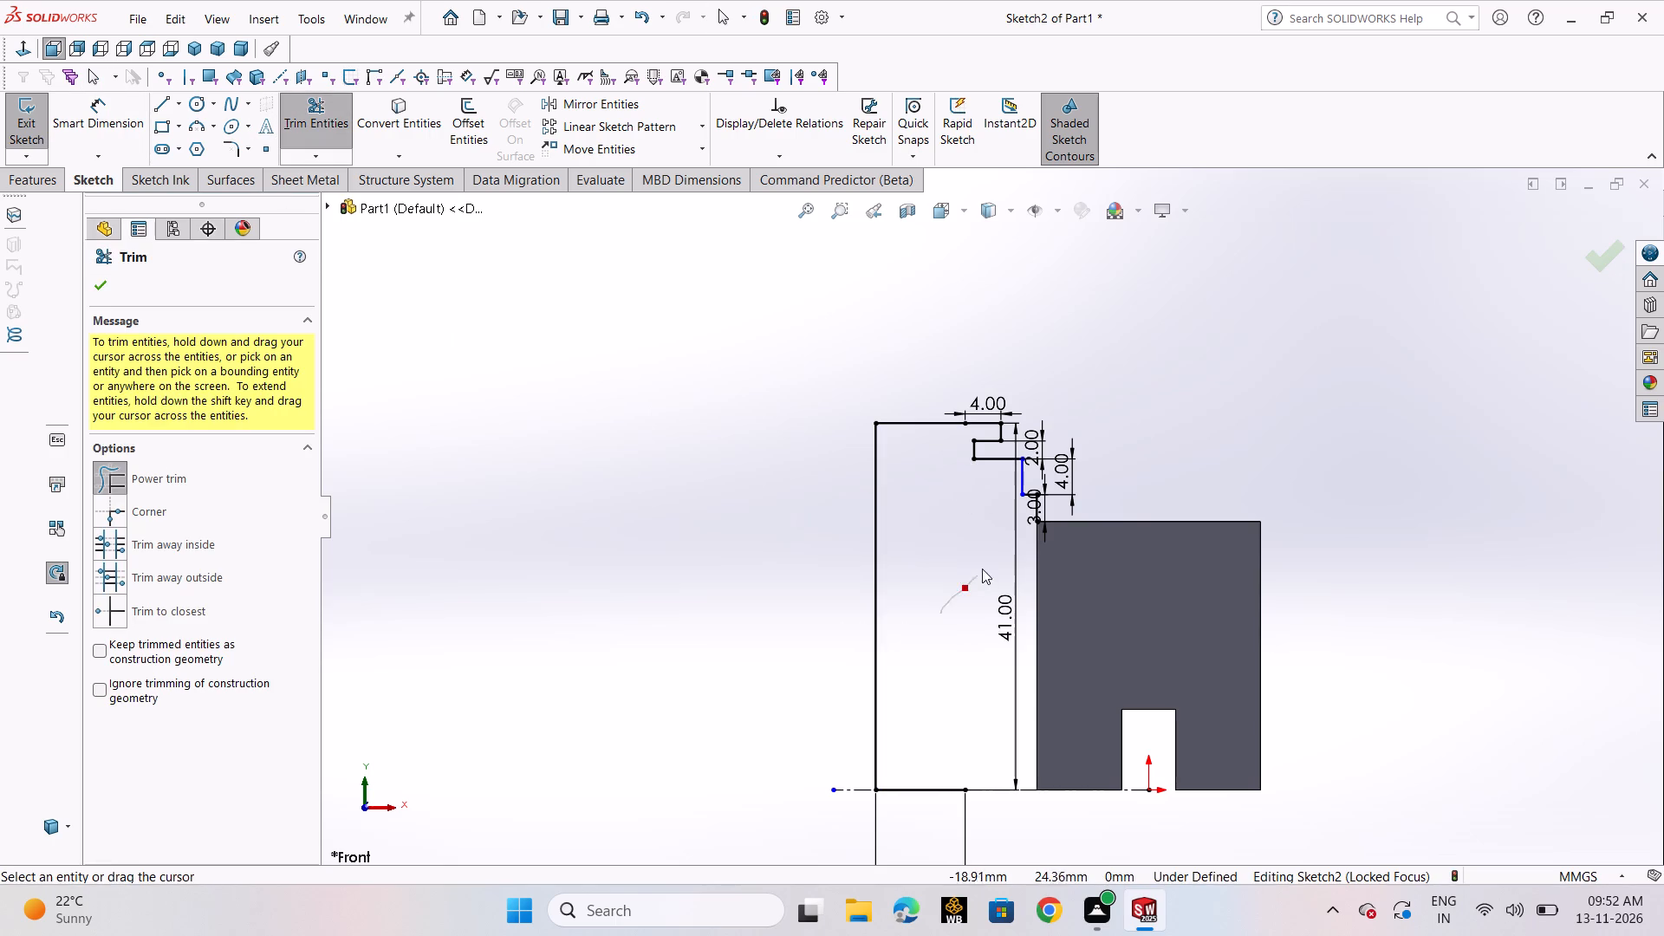
left_click_drag(982, 569, 984, 567)
left_click(98, 283)
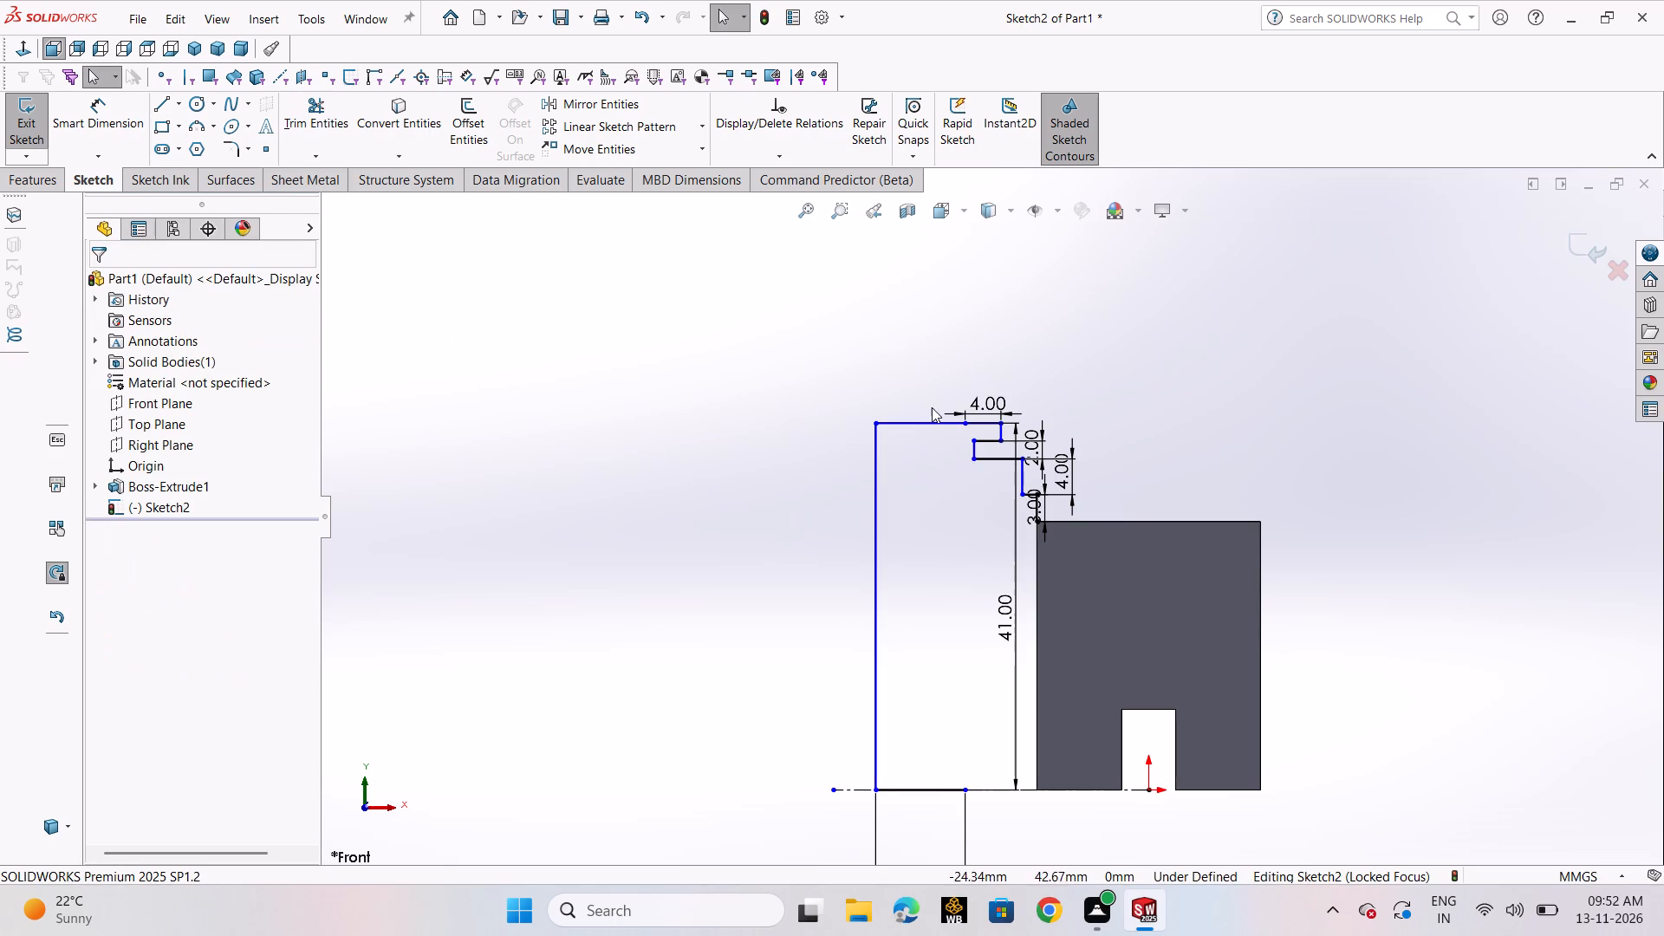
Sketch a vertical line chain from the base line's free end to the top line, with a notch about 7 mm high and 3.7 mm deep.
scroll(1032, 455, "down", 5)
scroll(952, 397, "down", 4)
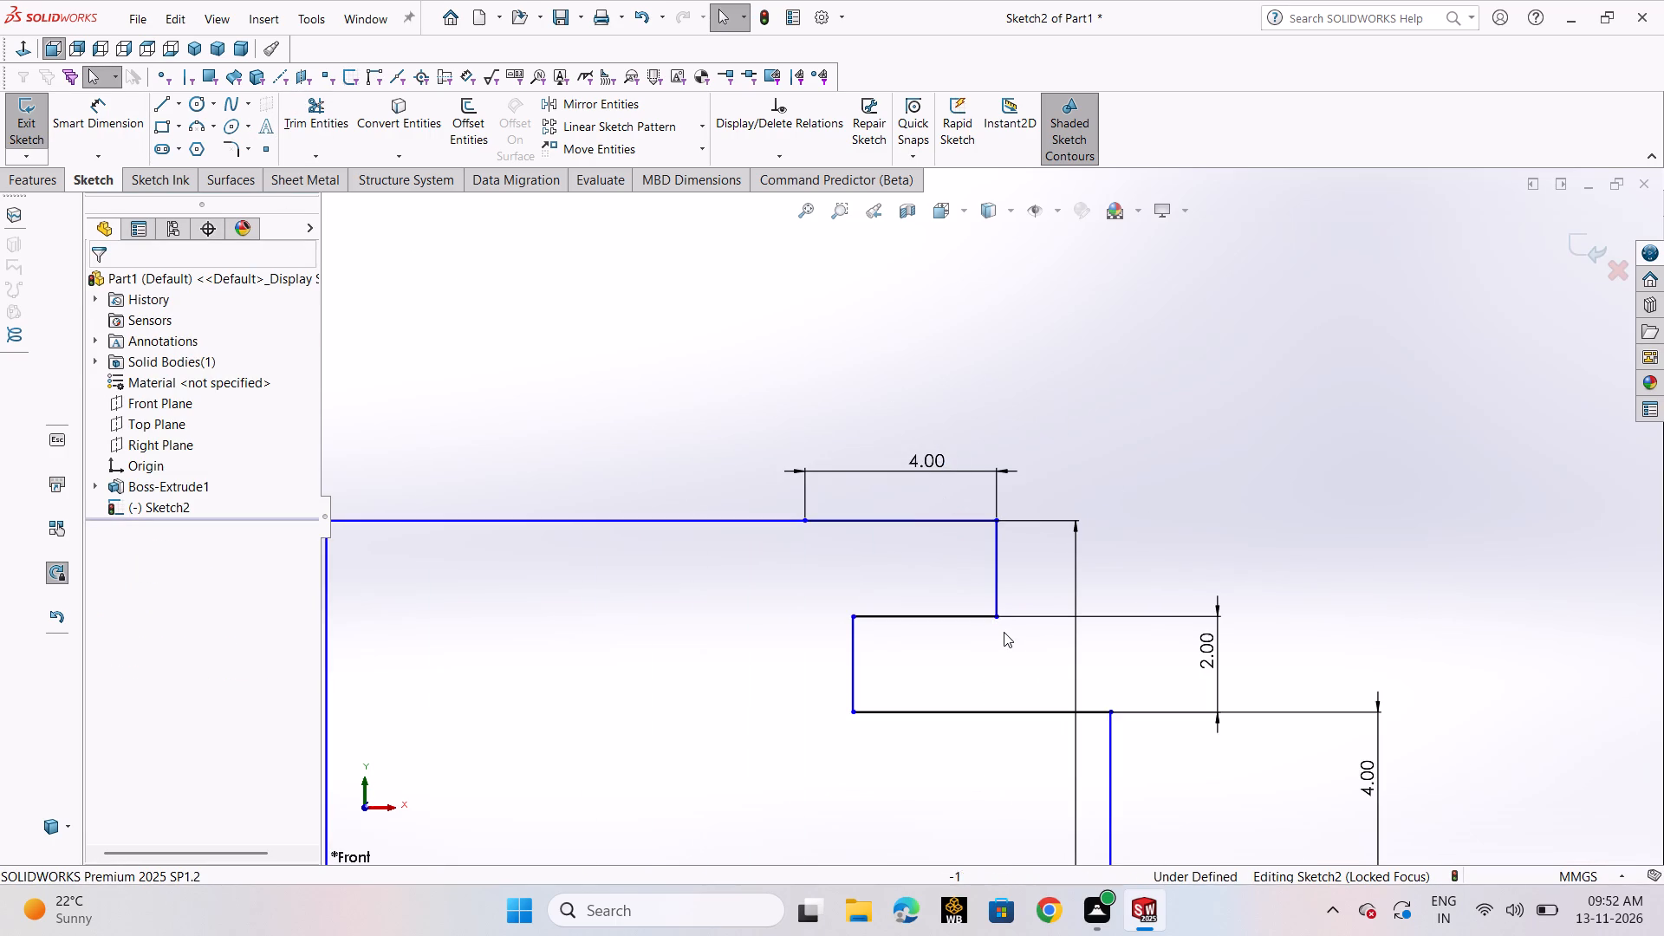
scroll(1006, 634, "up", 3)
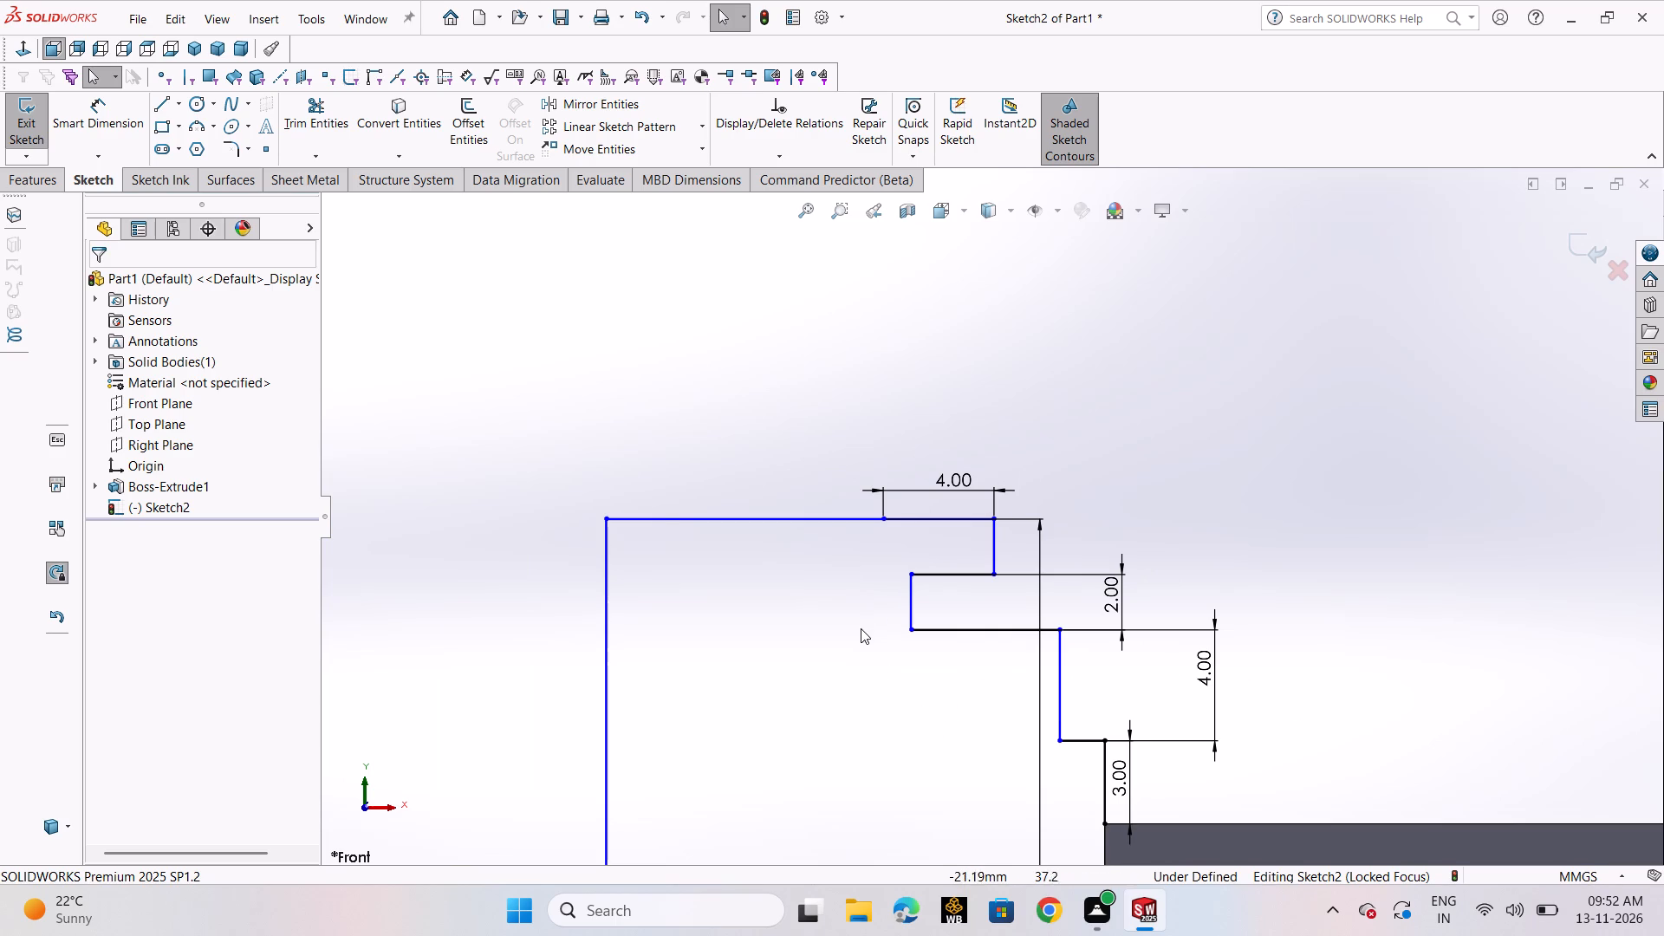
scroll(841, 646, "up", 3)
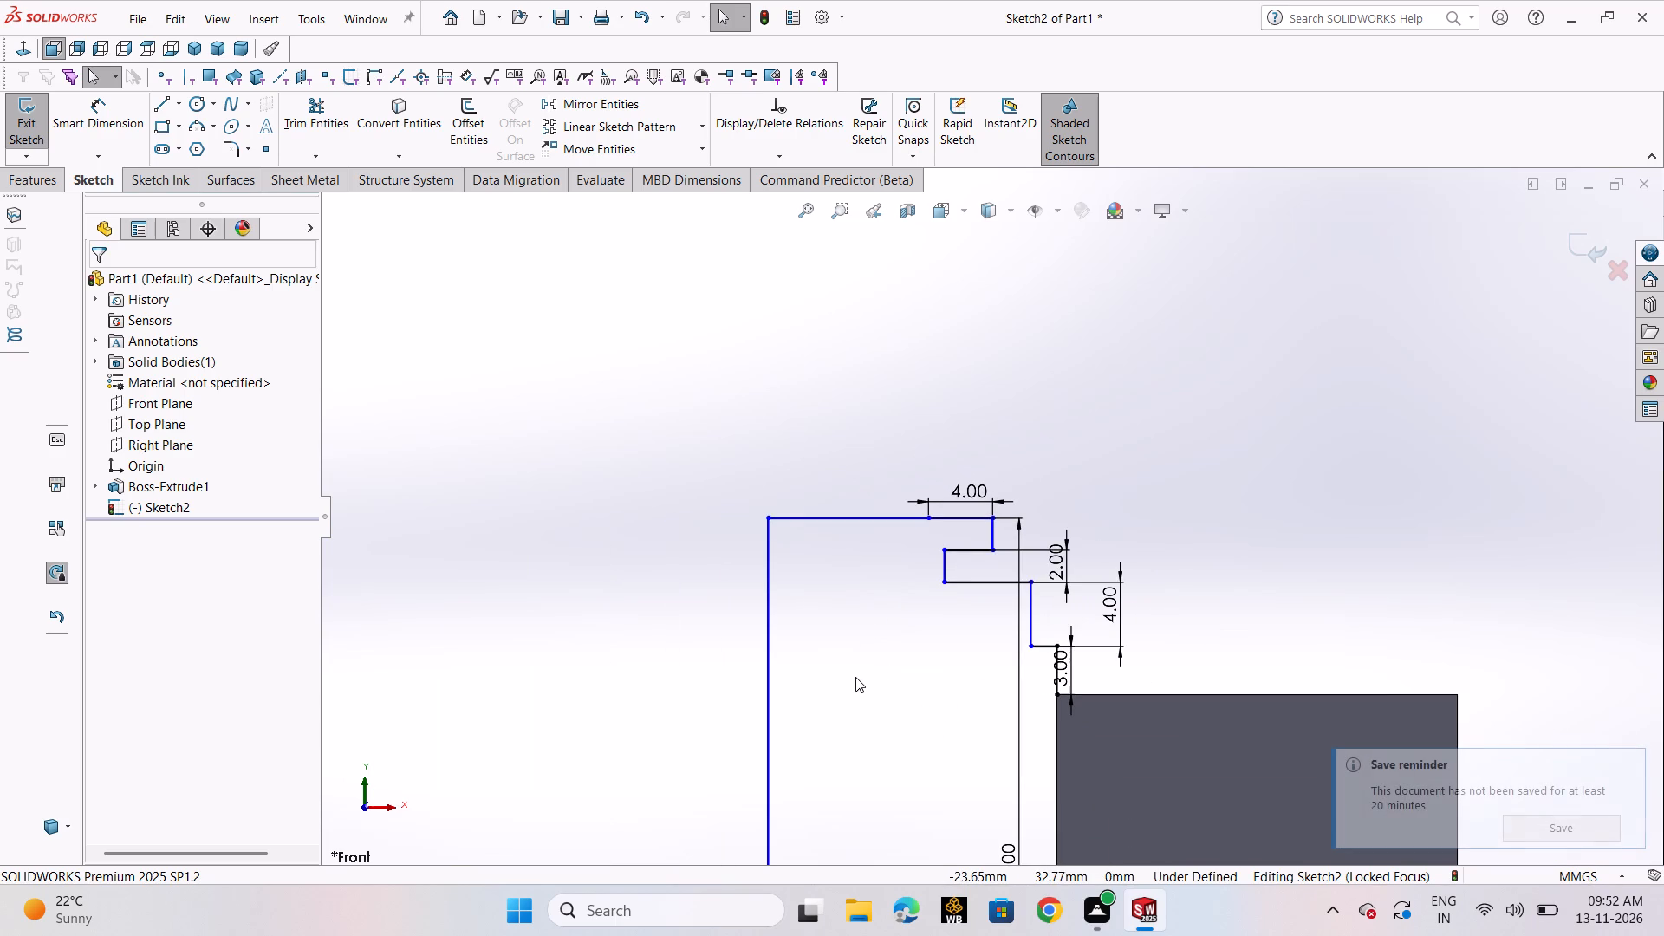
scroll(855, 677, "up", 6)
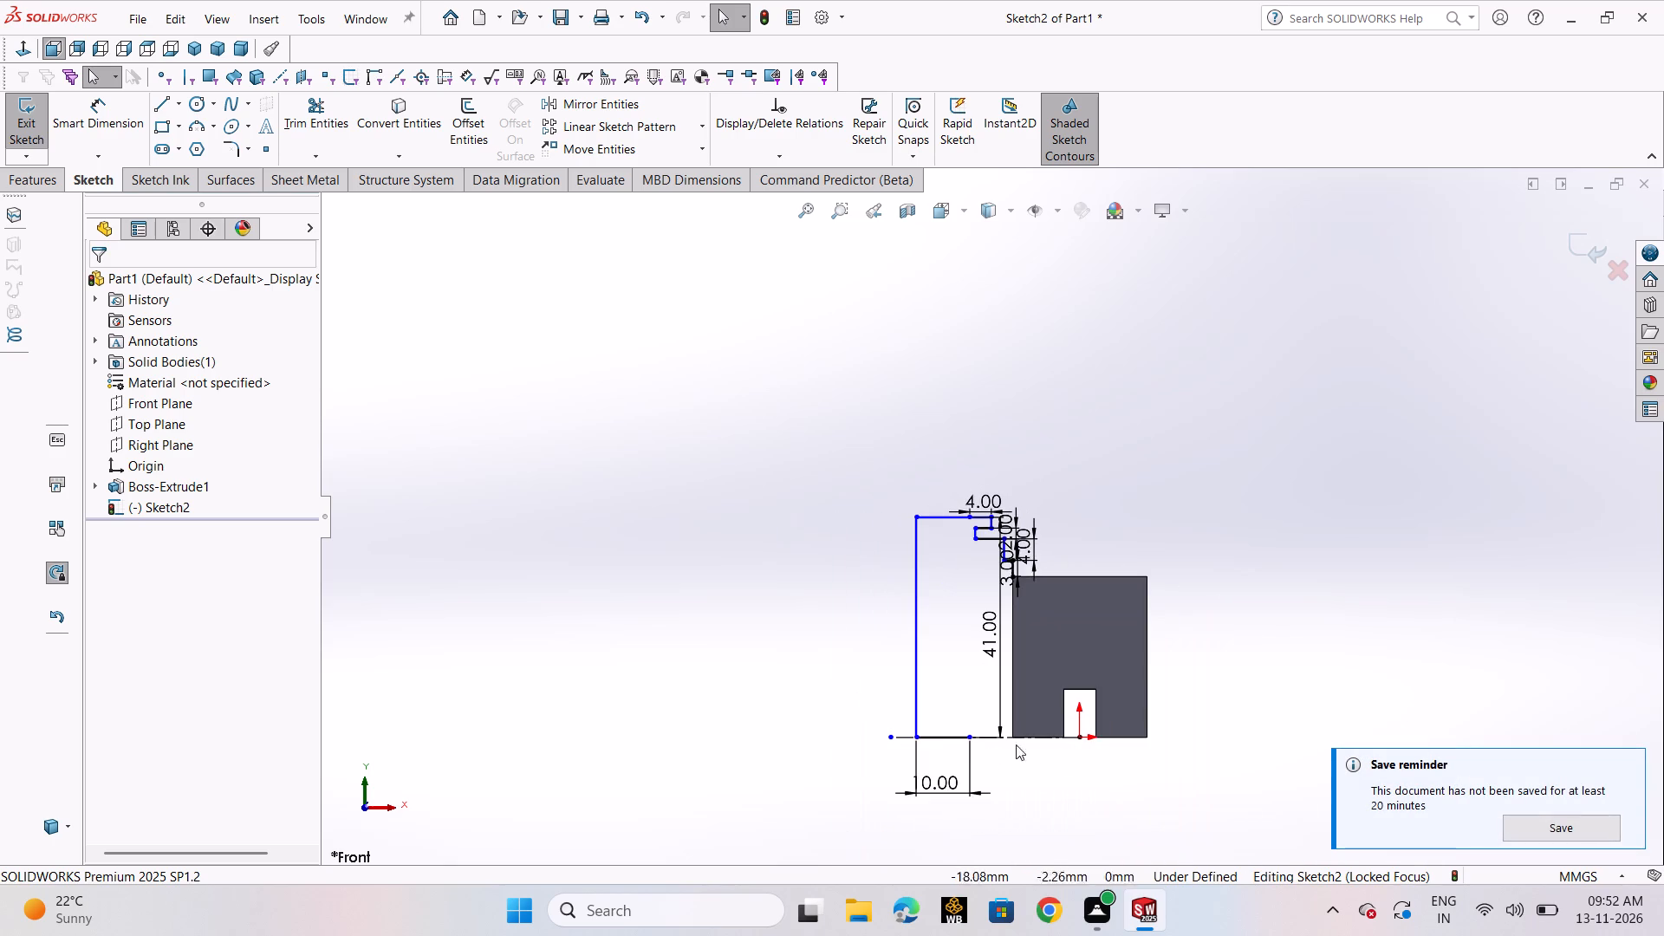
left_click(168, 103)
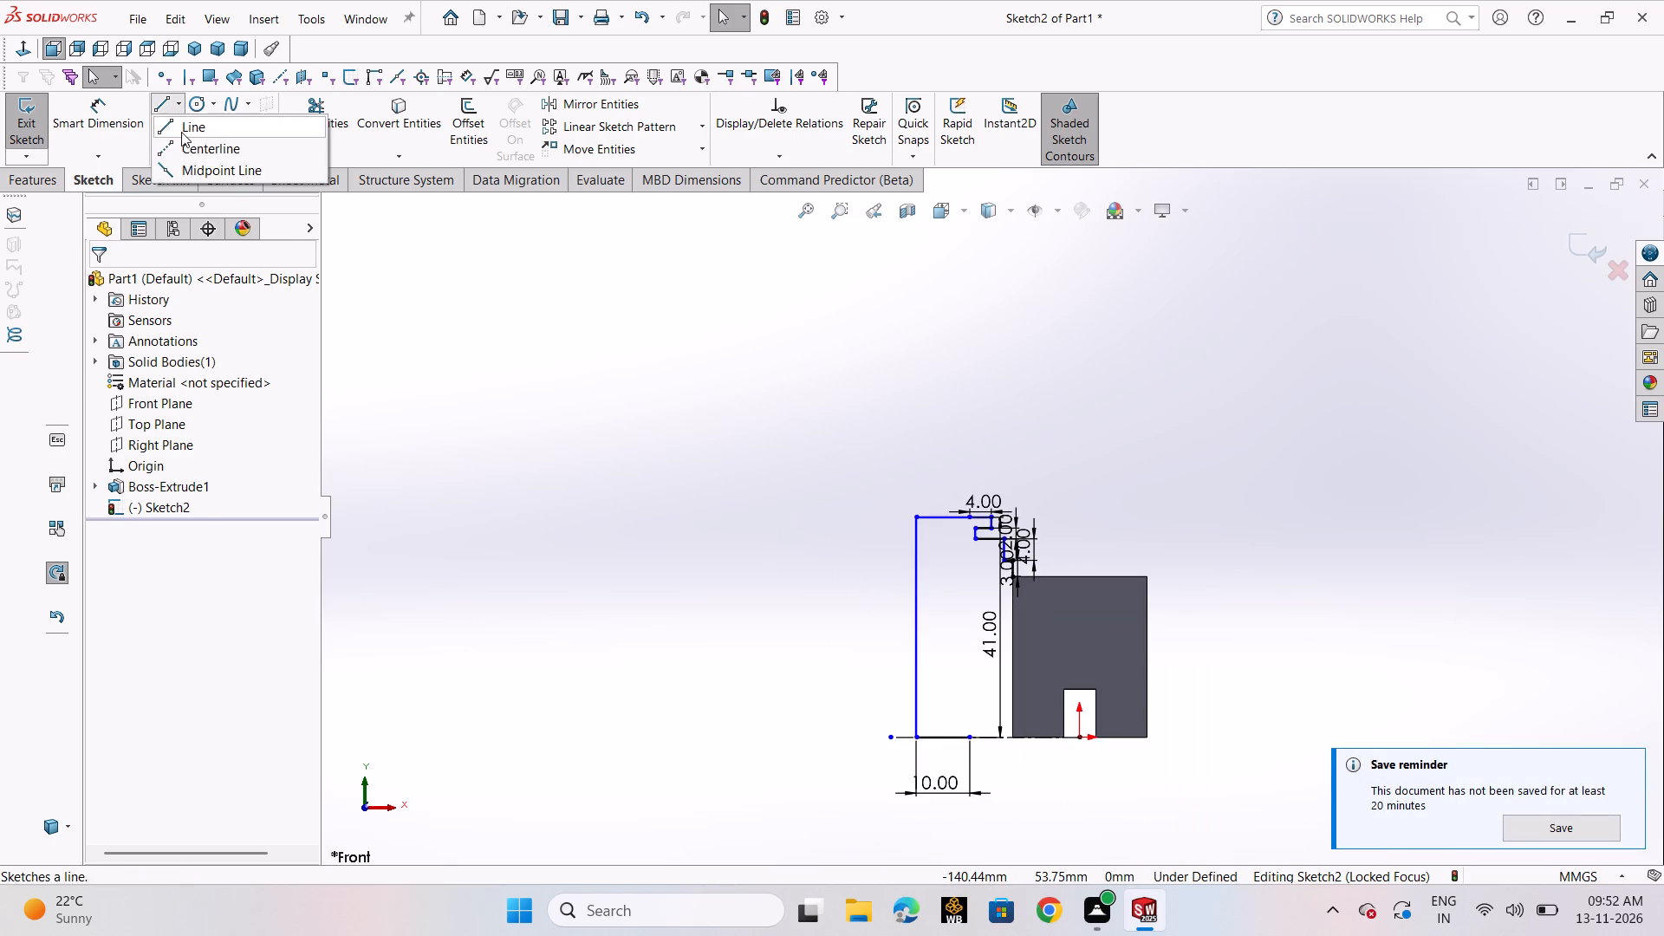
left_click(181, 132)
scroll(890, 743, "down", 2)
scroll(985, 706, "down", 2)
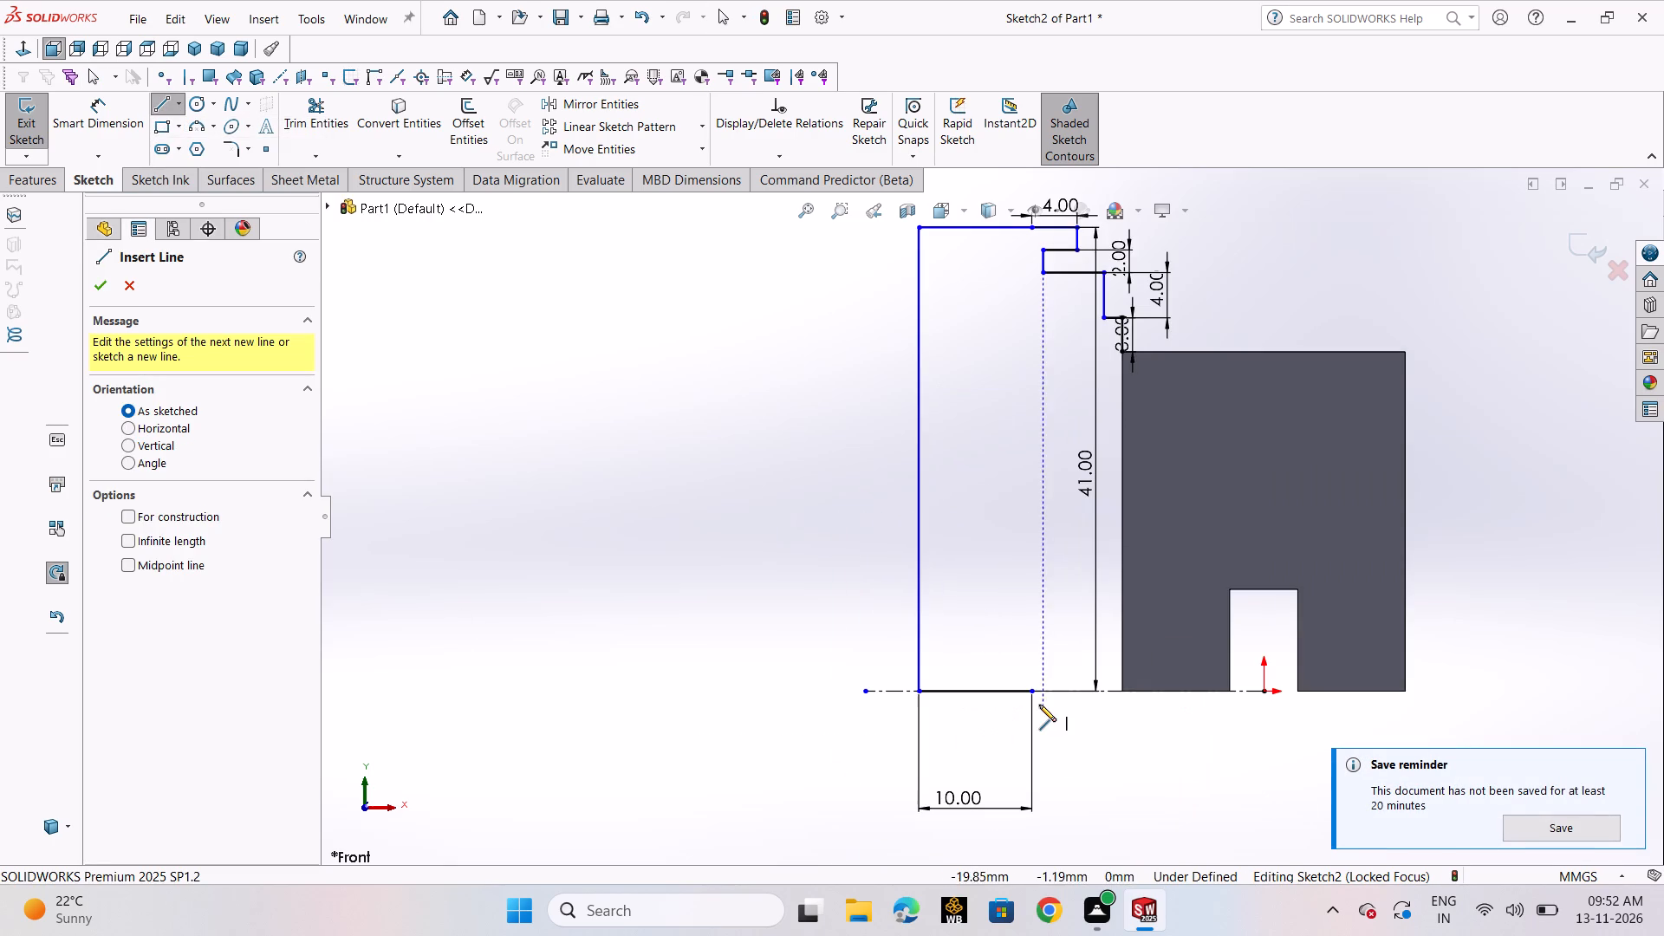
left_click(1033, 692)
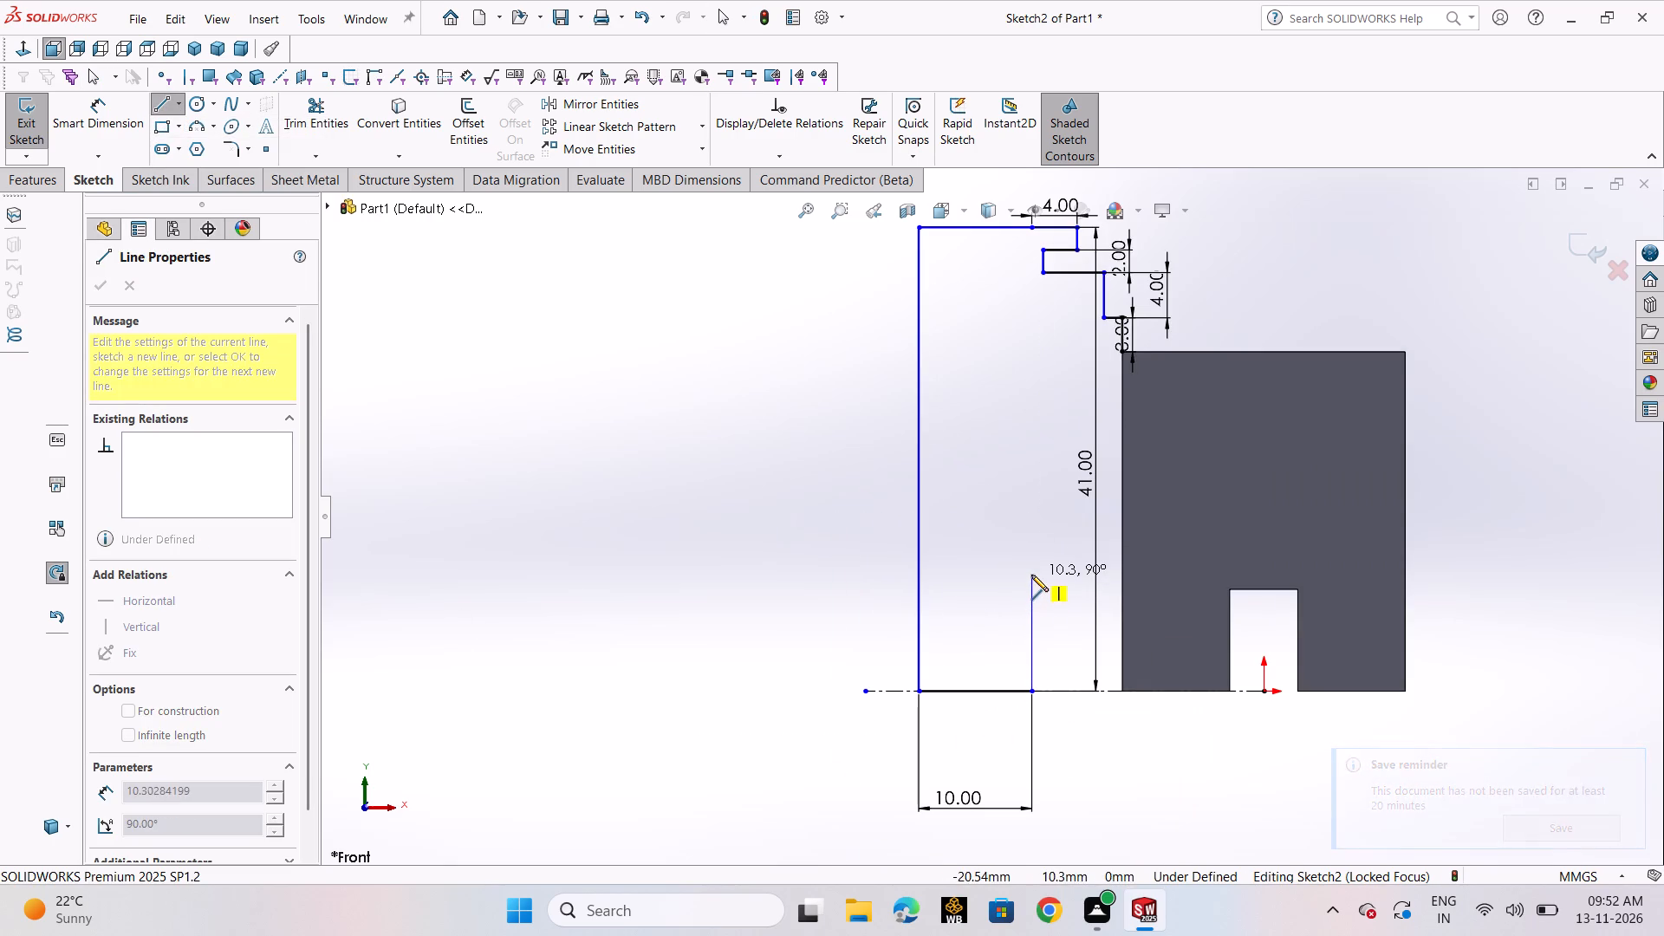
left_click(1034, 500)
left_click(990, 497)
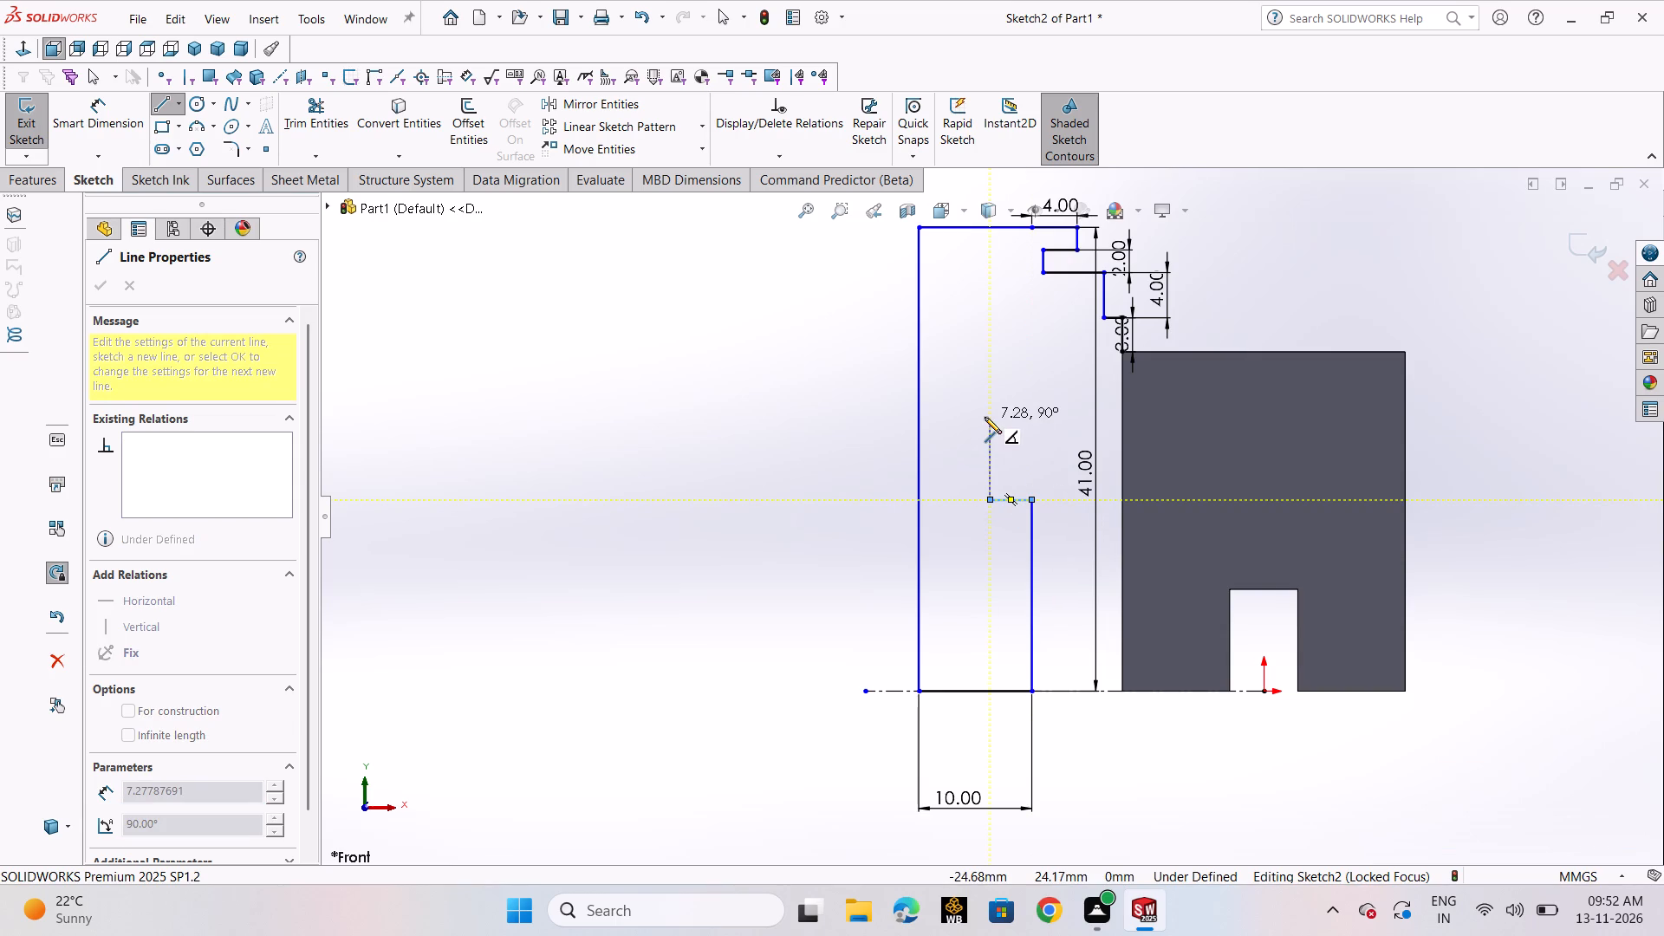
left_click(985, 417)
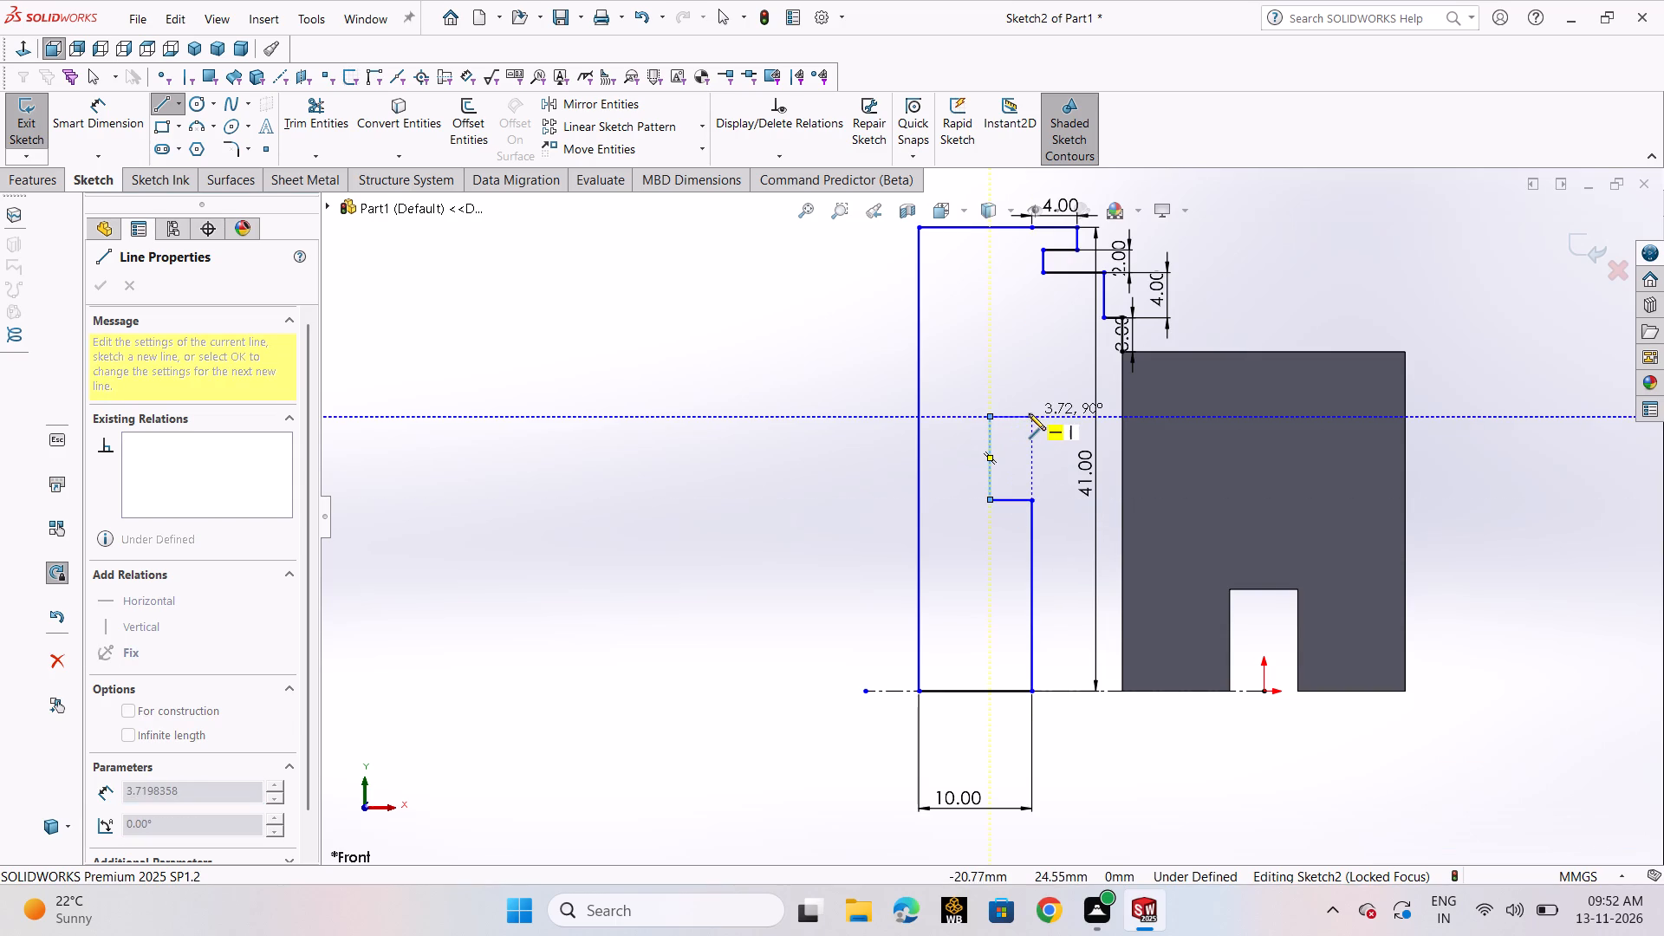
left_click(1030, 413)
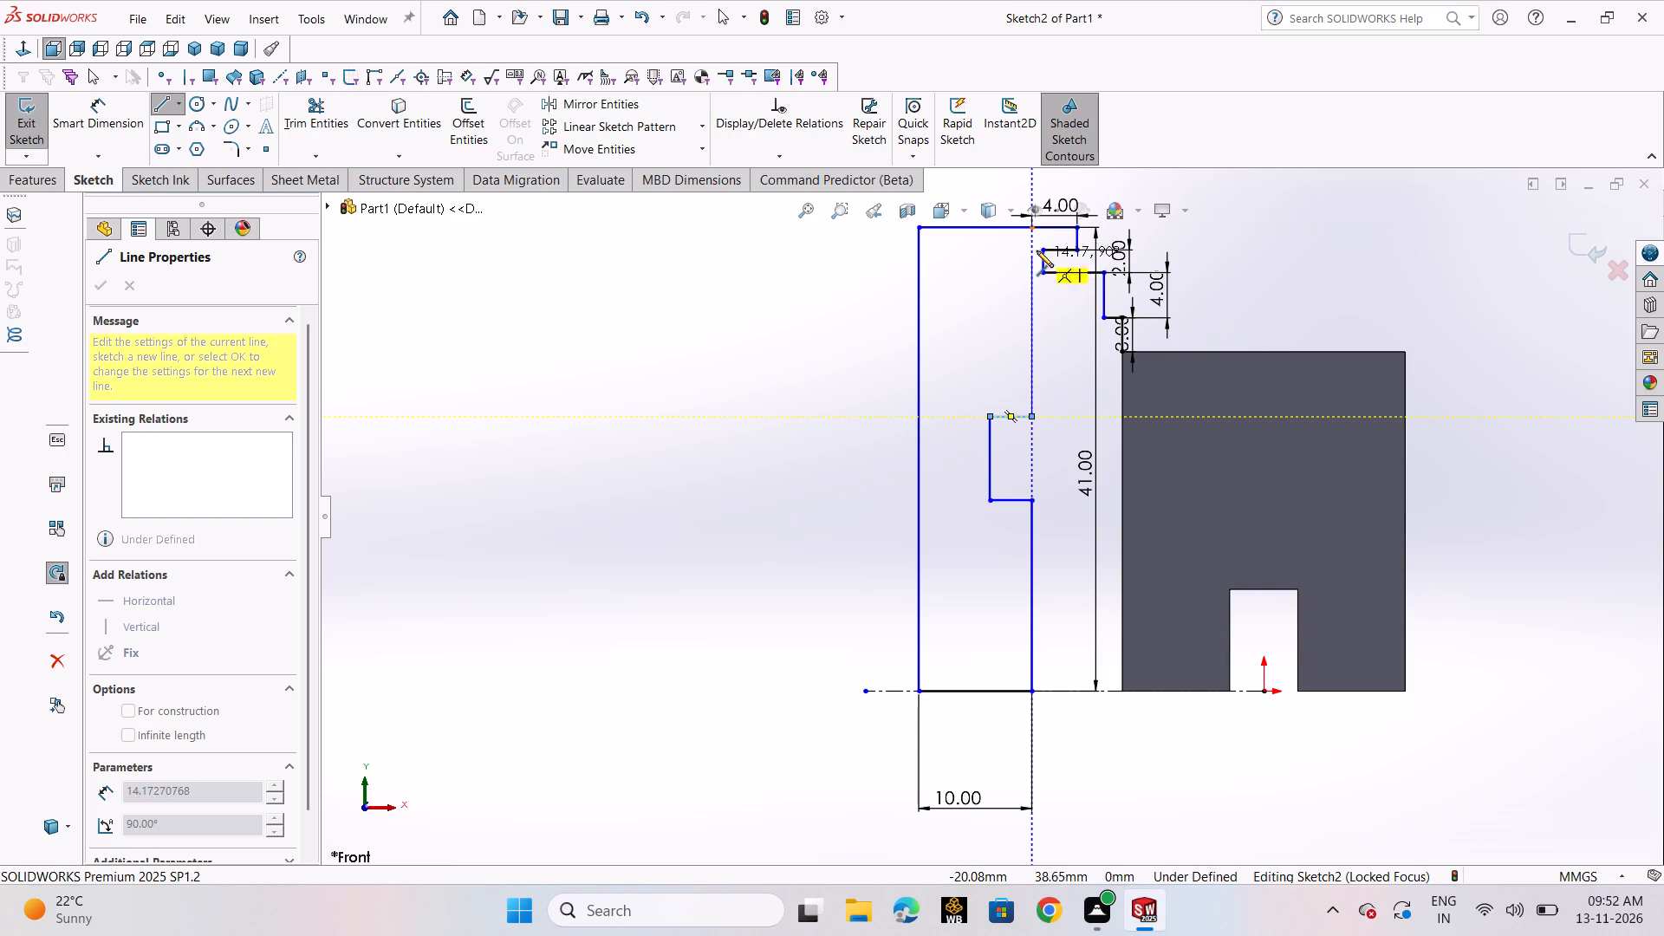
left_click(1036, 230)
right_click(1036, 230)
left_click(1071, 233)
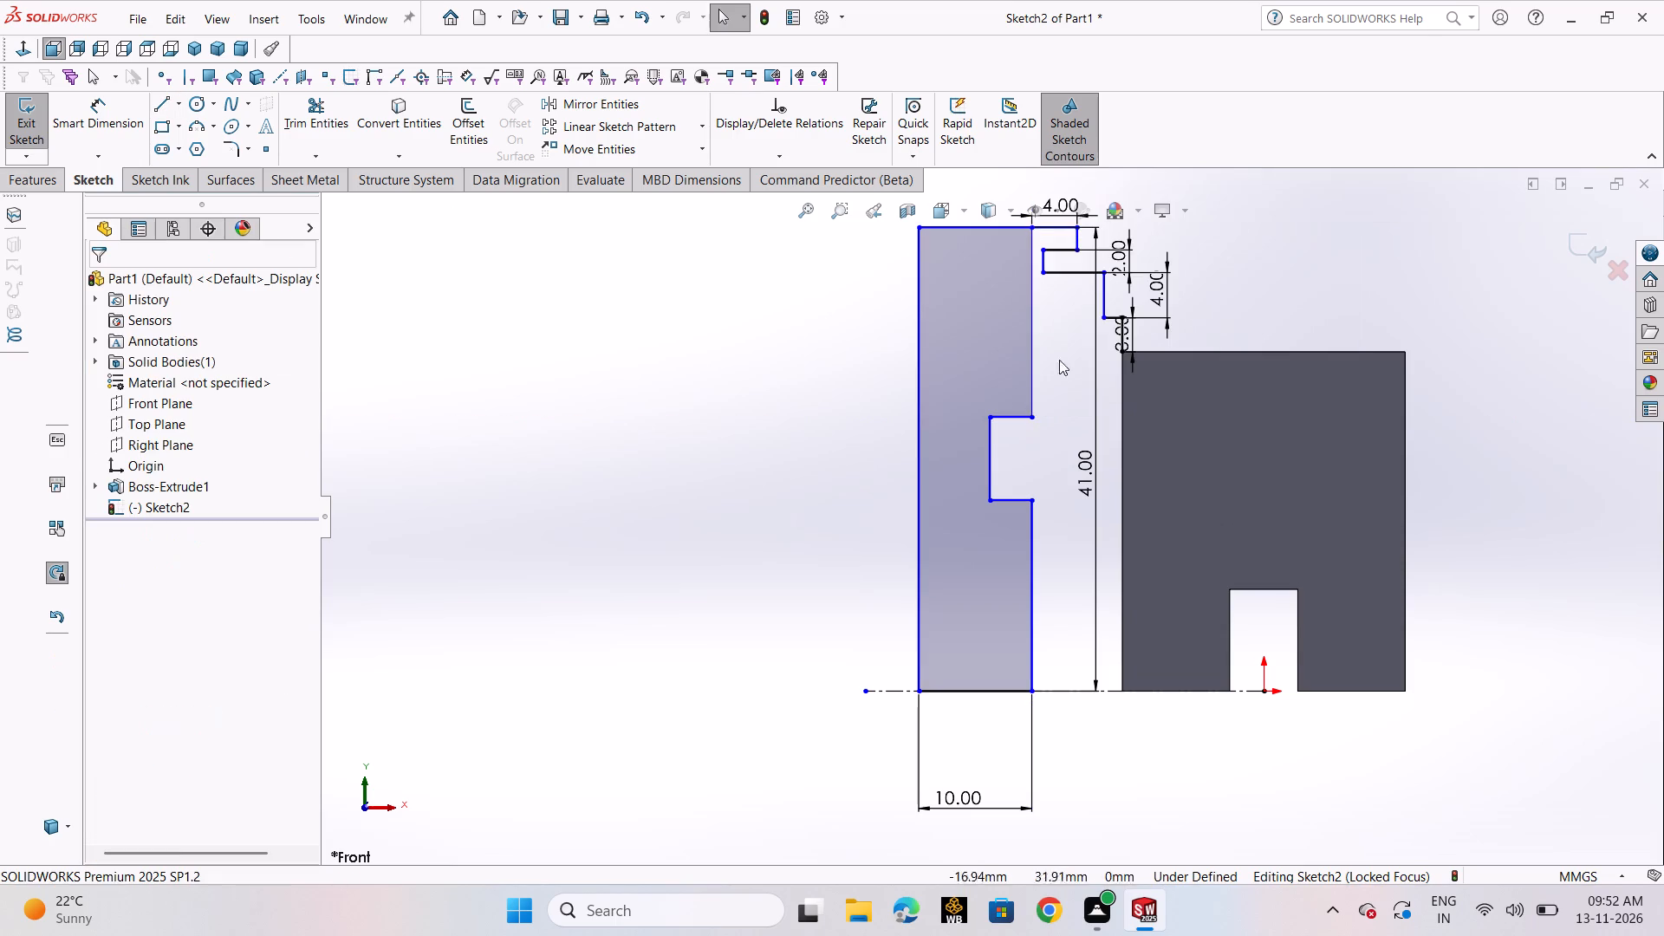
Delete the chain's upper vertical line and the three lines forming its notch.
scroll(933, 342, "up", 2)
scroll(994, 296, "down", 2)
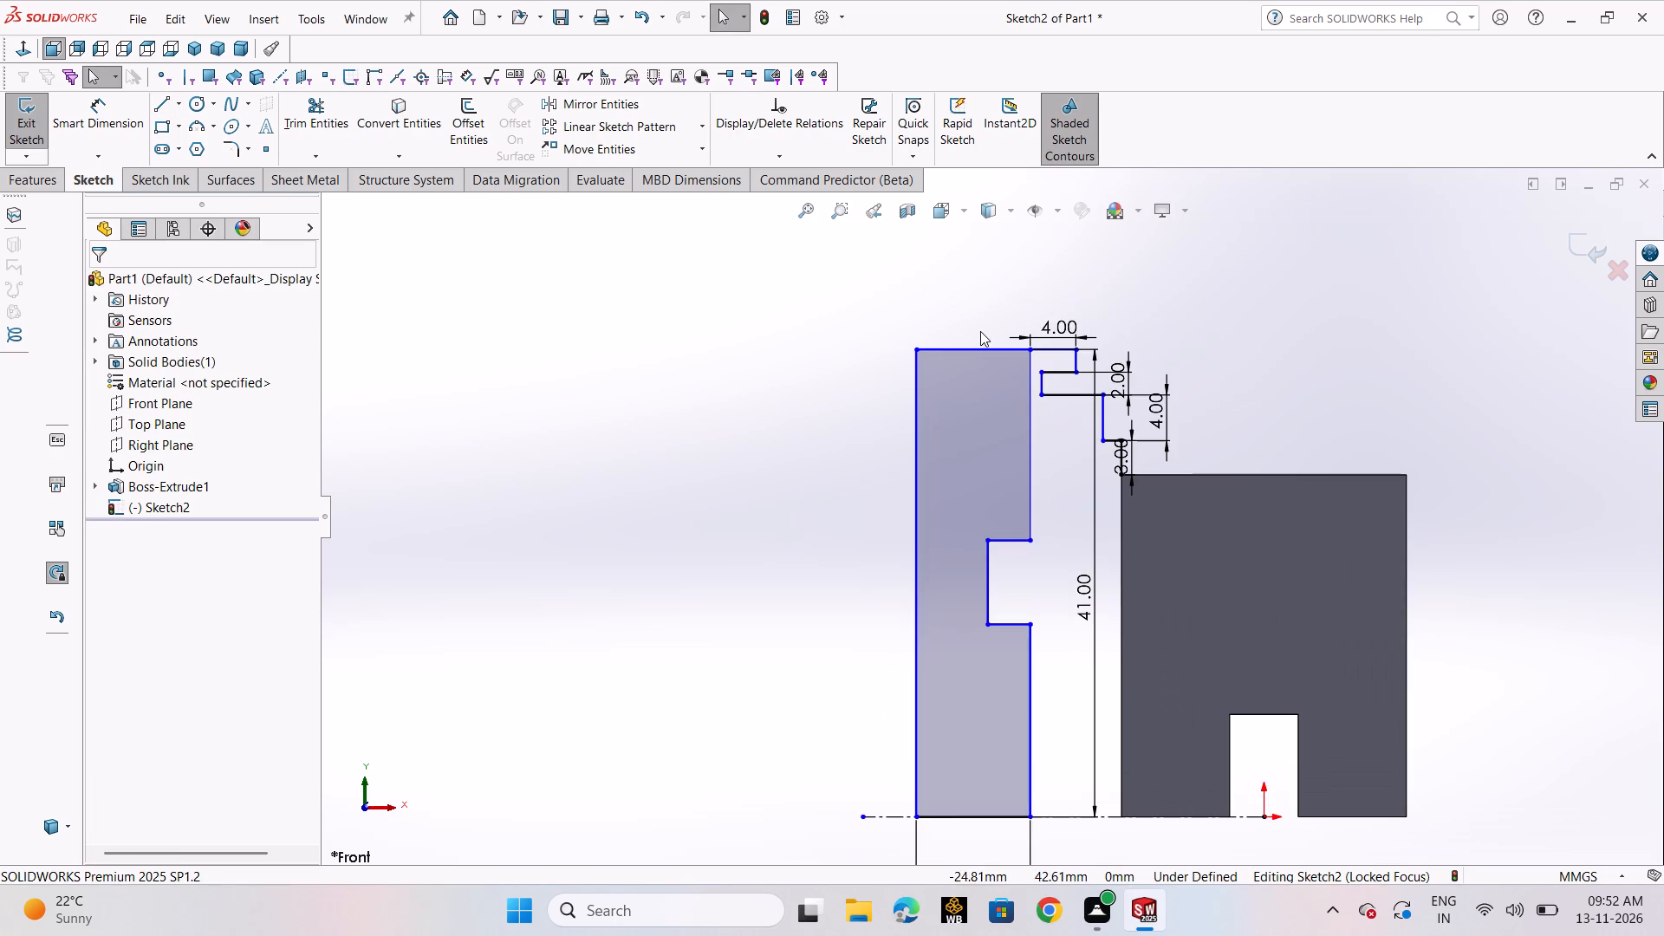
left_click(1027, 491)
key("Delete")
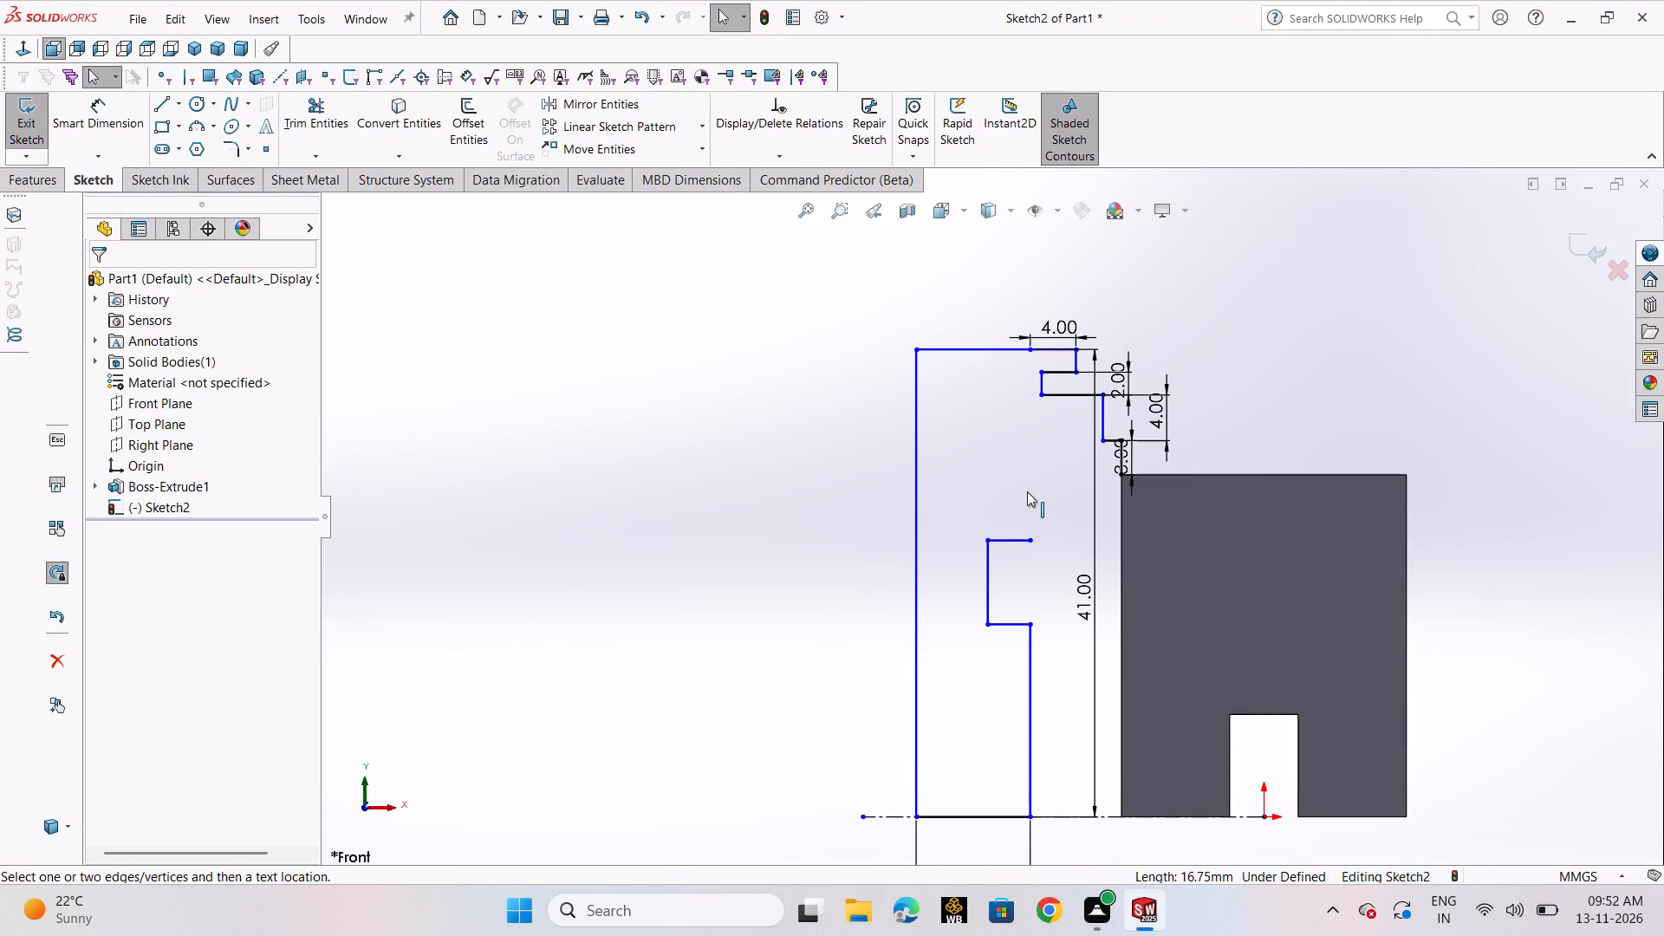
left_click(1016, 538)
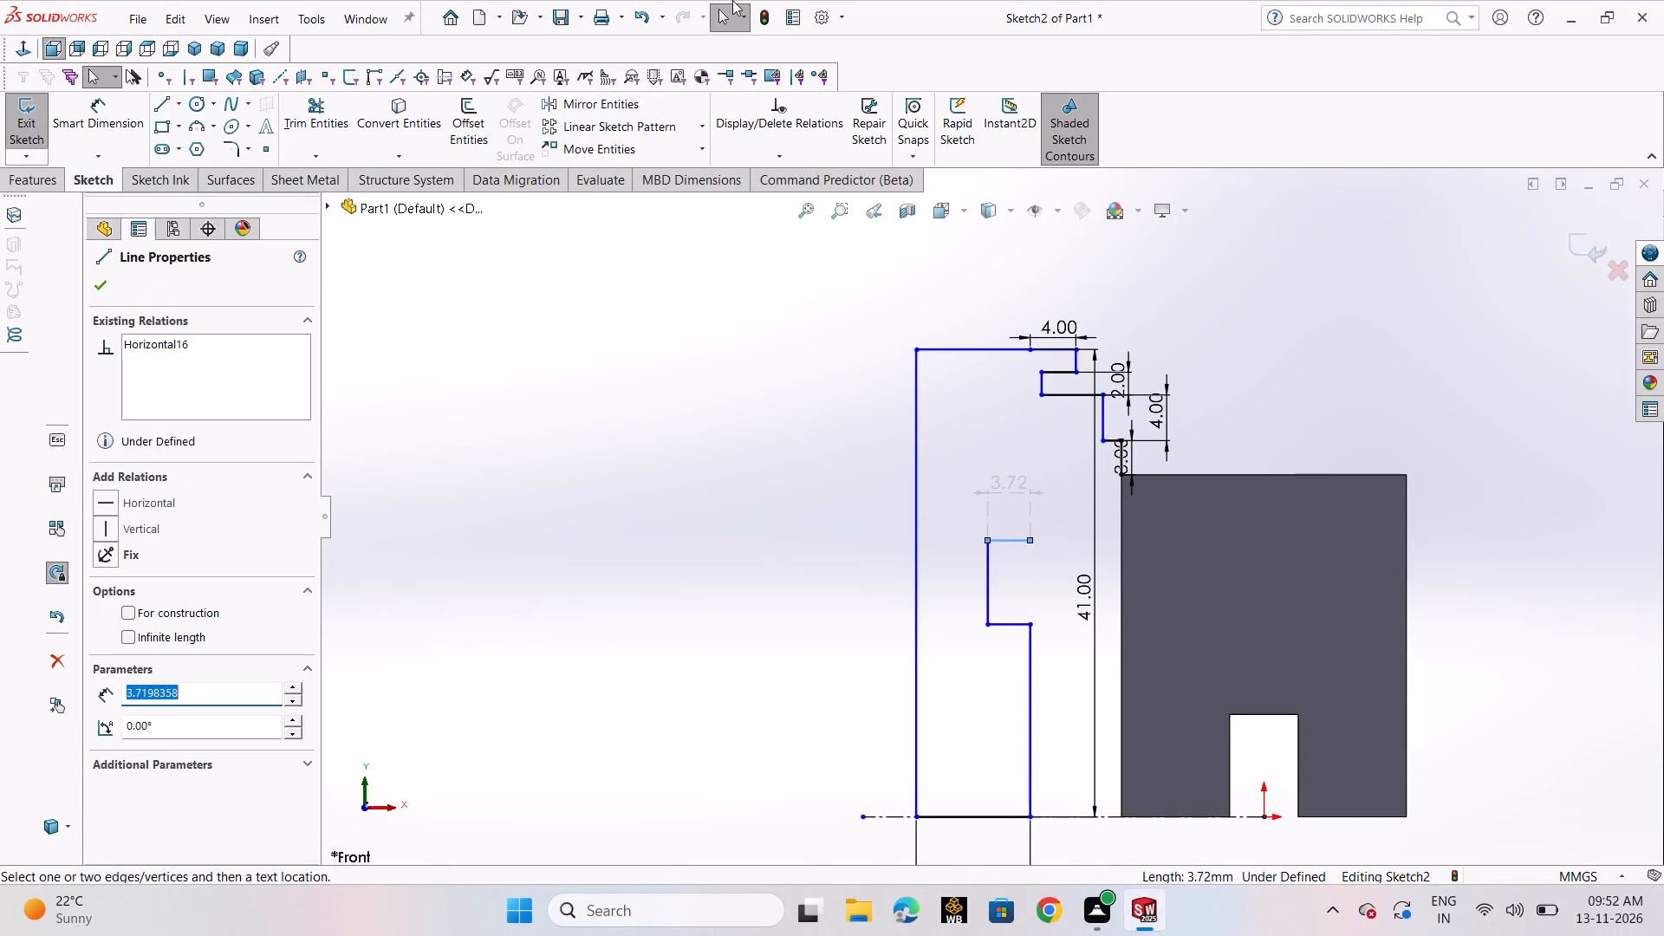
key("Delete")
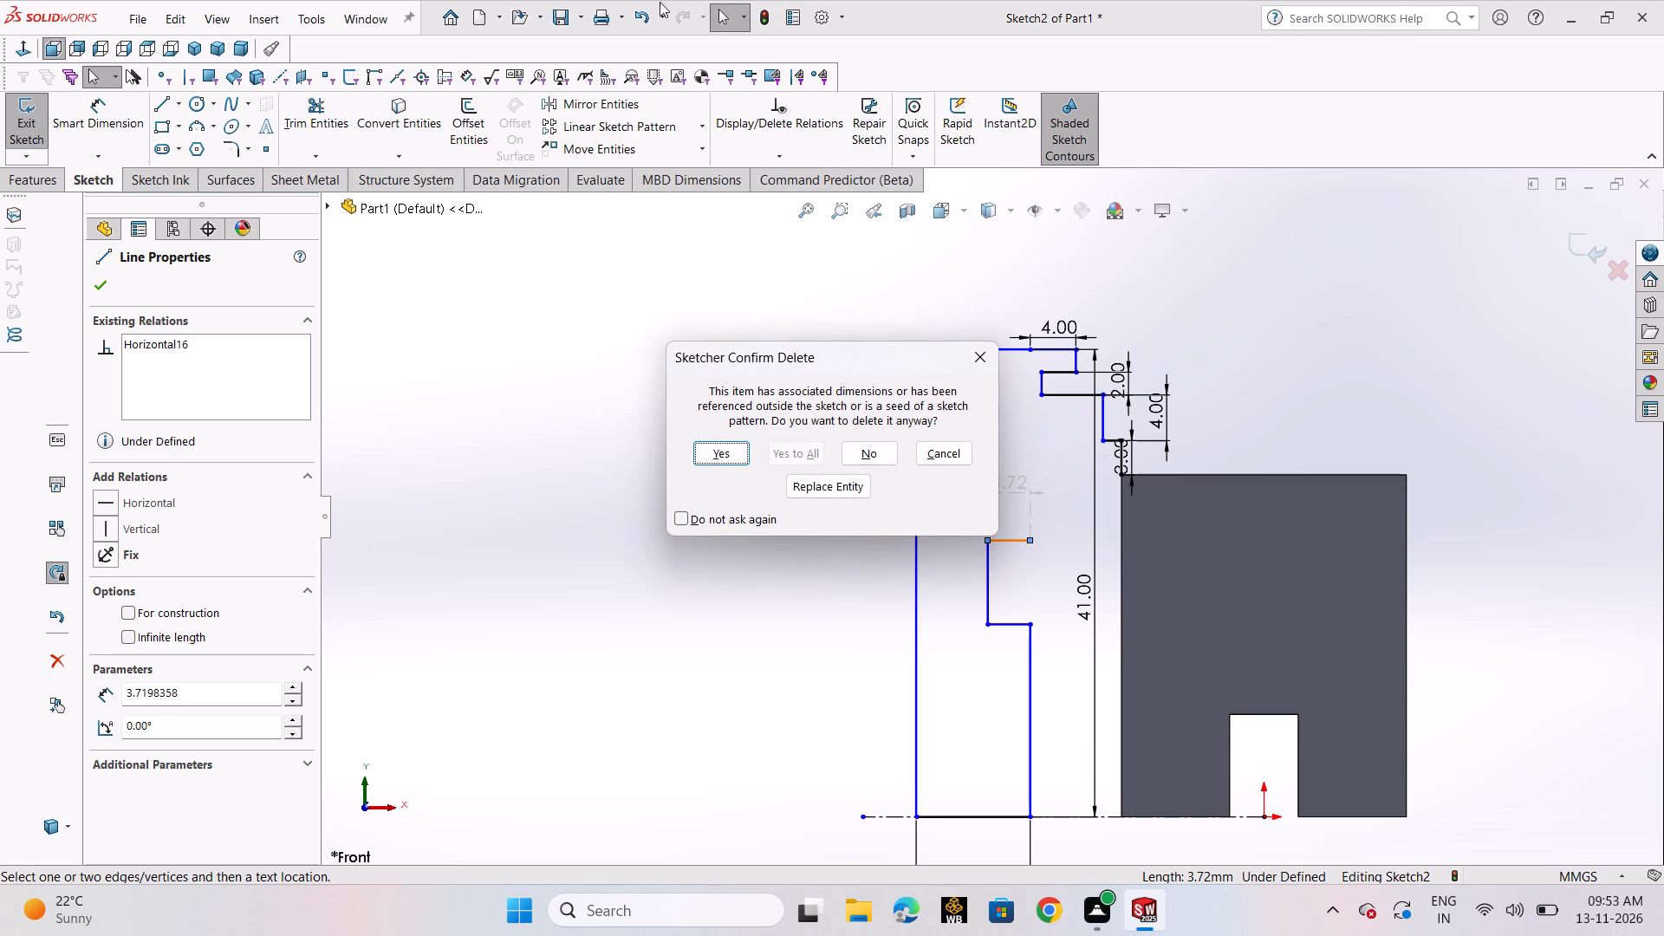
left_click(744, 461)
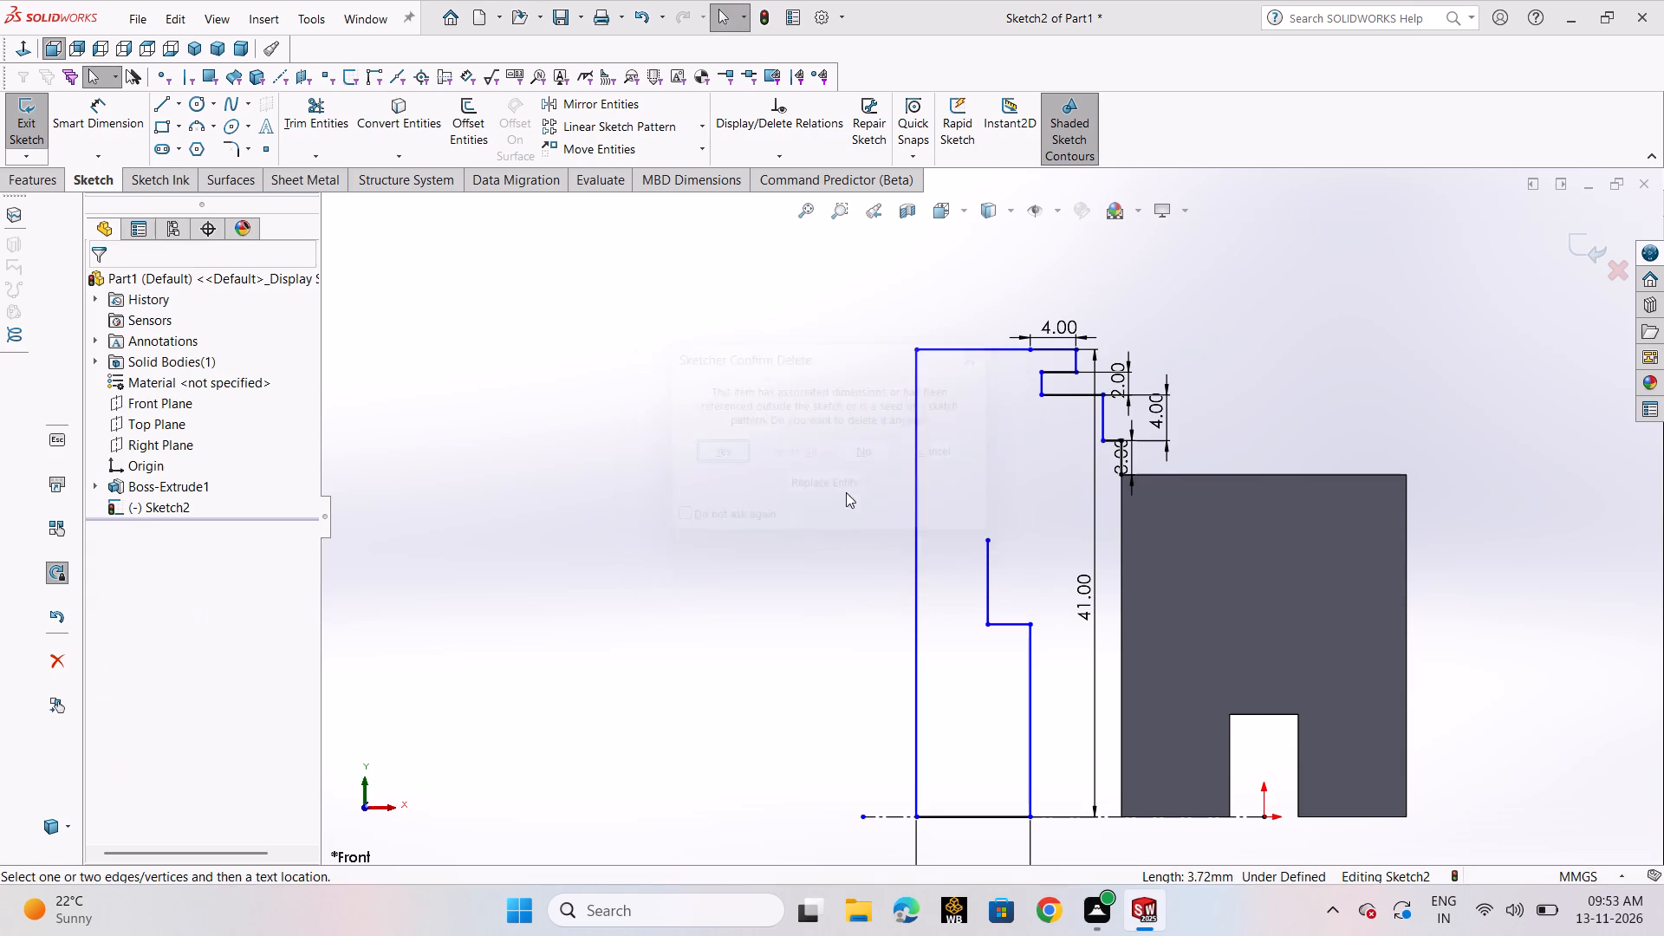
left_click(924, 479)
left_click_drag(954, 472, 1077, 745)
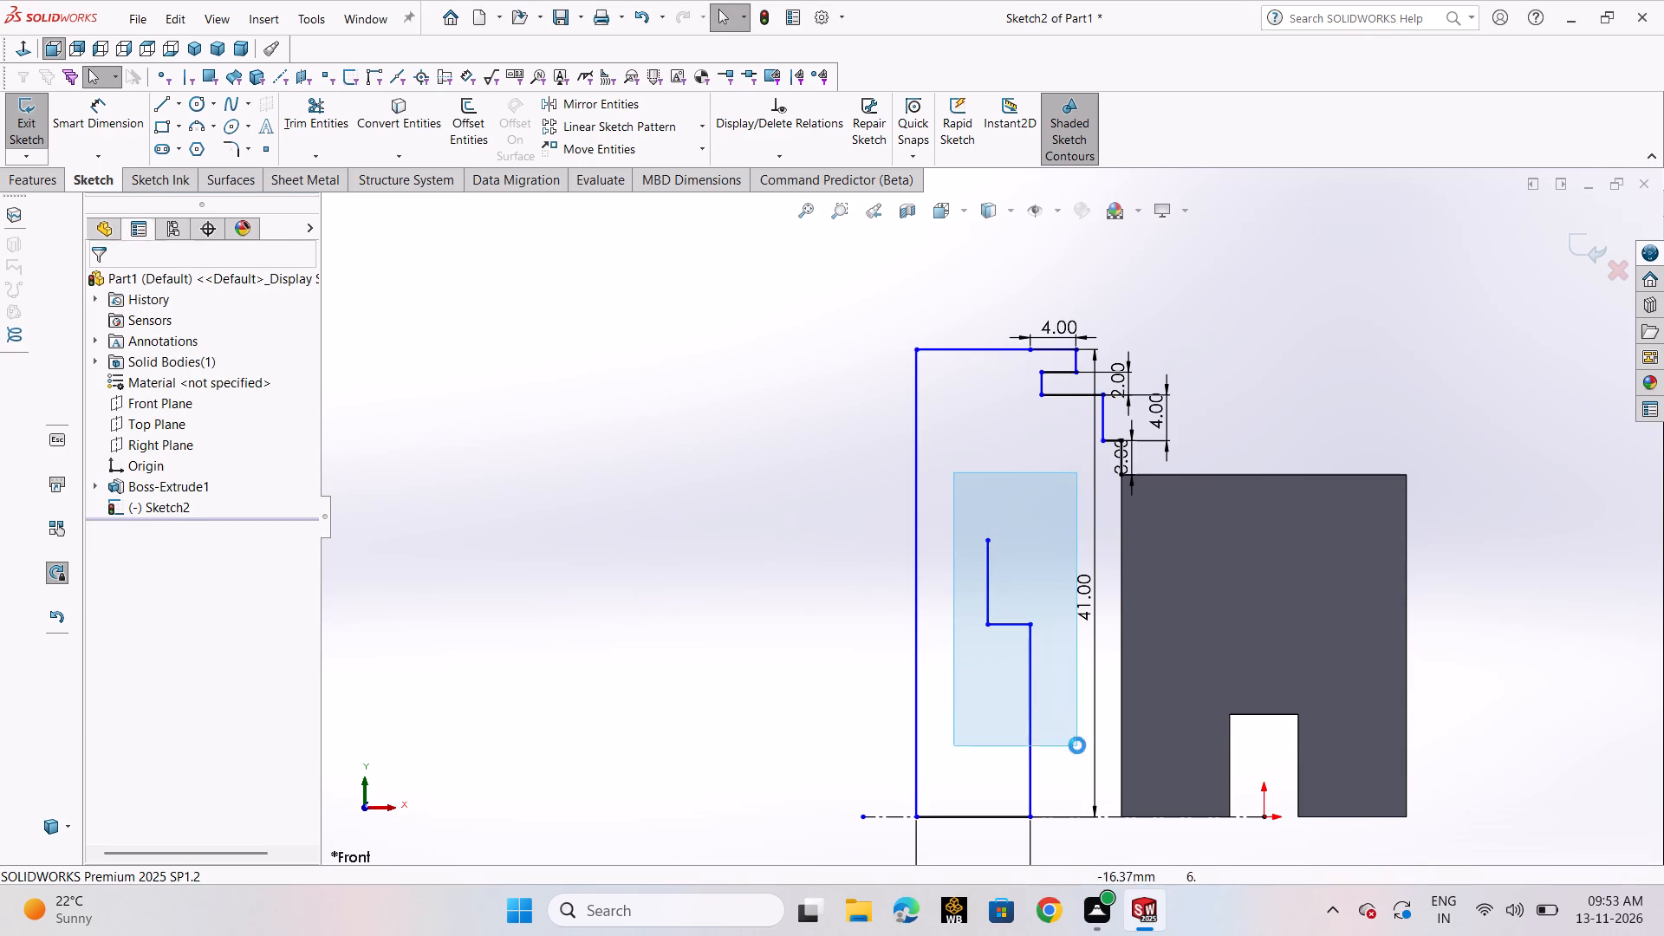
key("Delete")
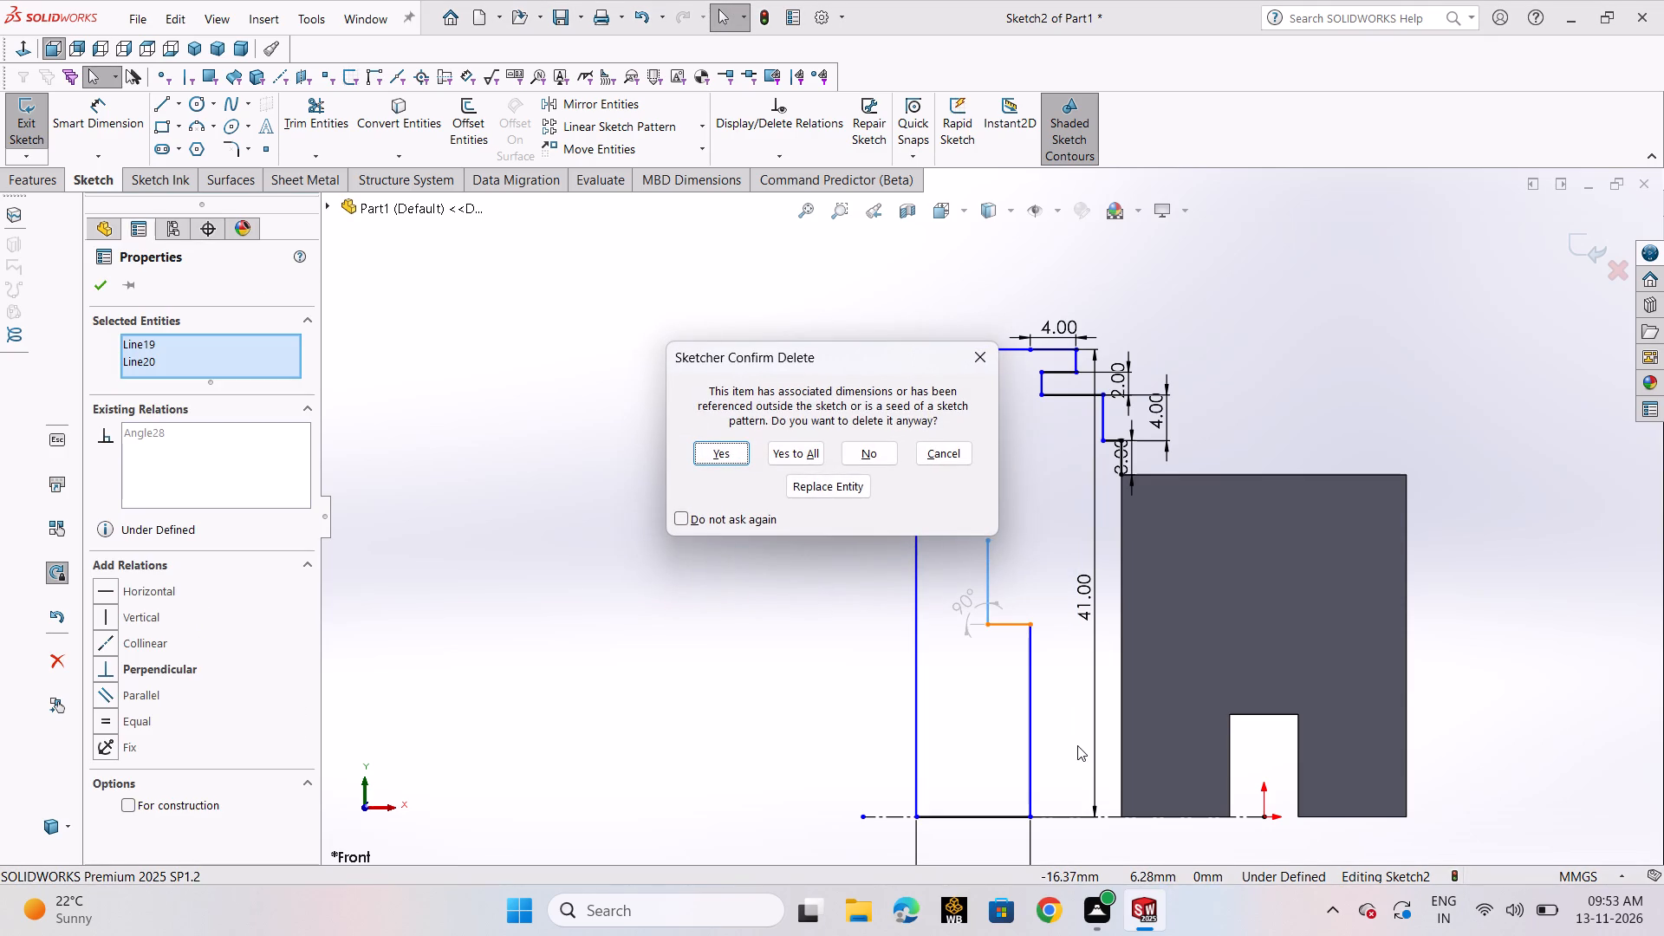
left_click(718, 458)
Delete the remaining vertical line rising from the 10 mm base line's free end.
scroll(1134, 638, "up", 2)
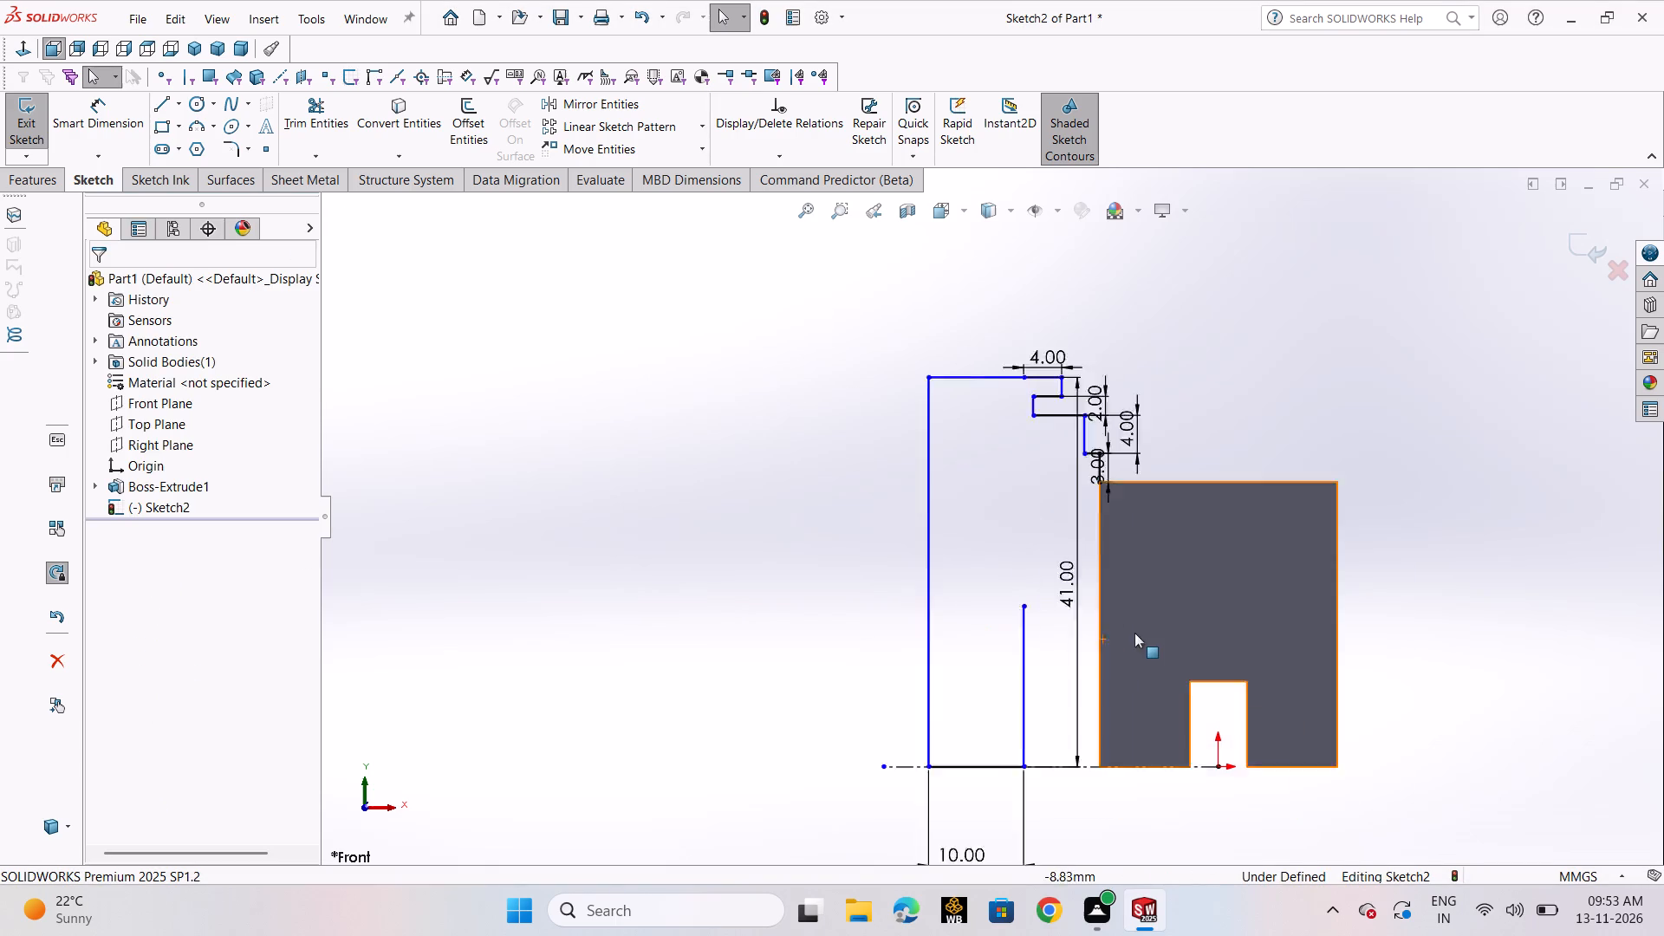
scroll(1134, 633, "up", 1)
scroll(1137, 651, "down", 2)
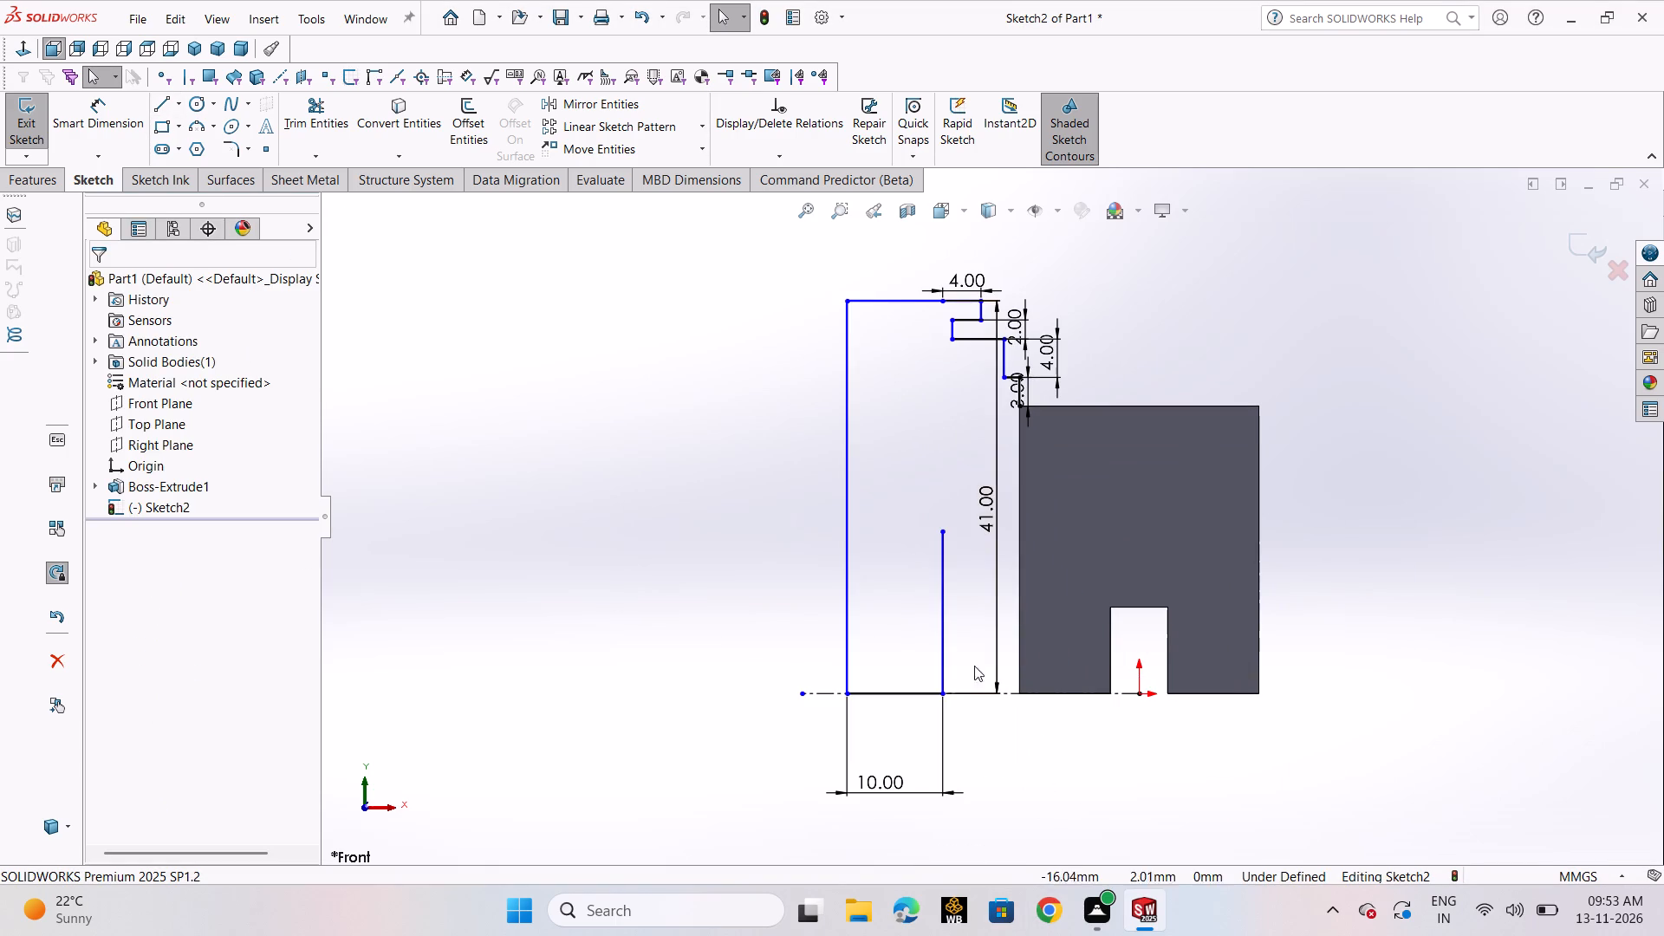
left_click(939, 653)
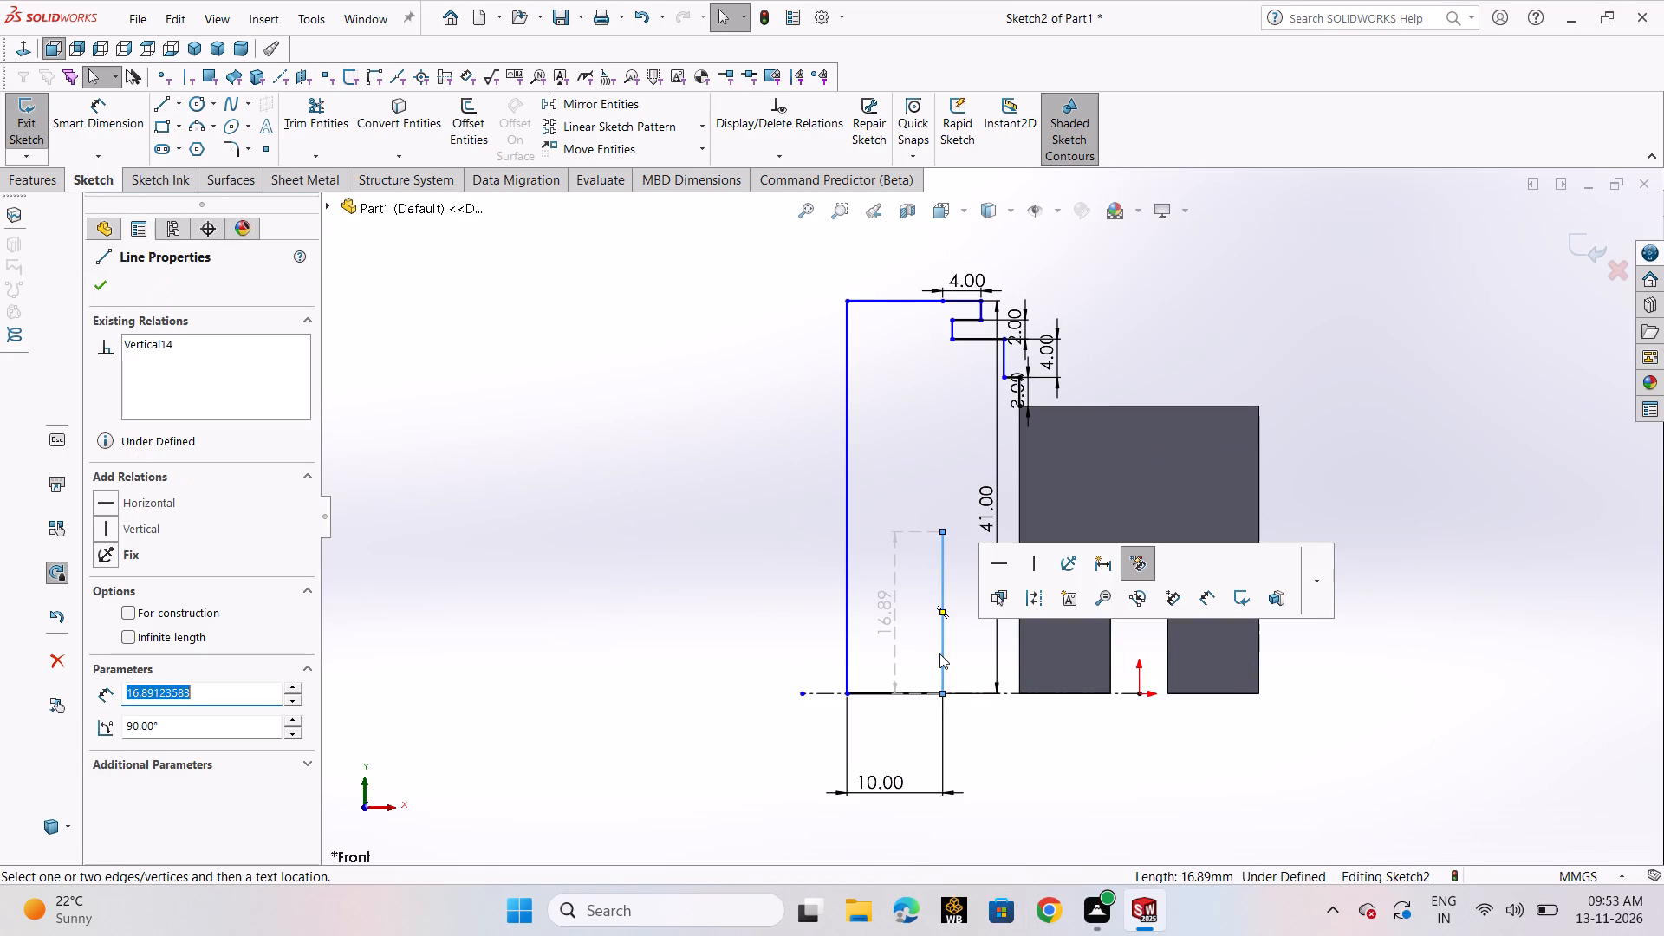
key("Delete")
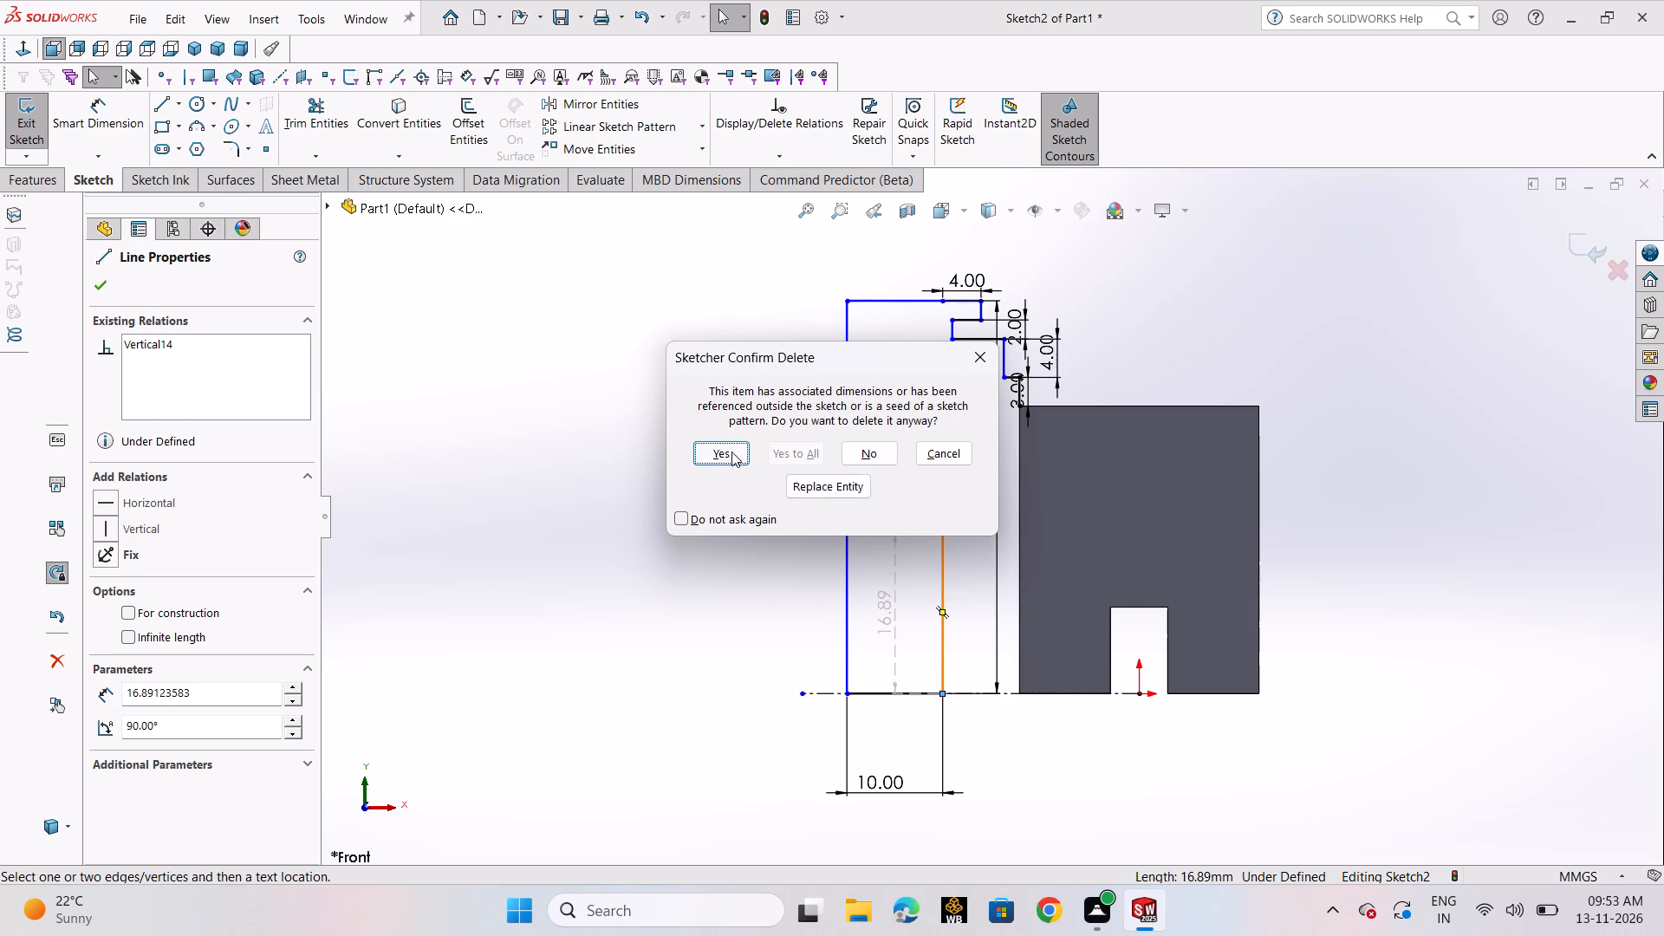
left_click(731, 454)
Sketch an 8 mm horizontal line from the 10 mm base line's free end to the block's nearest bottom corner.
left_click(167, 107)
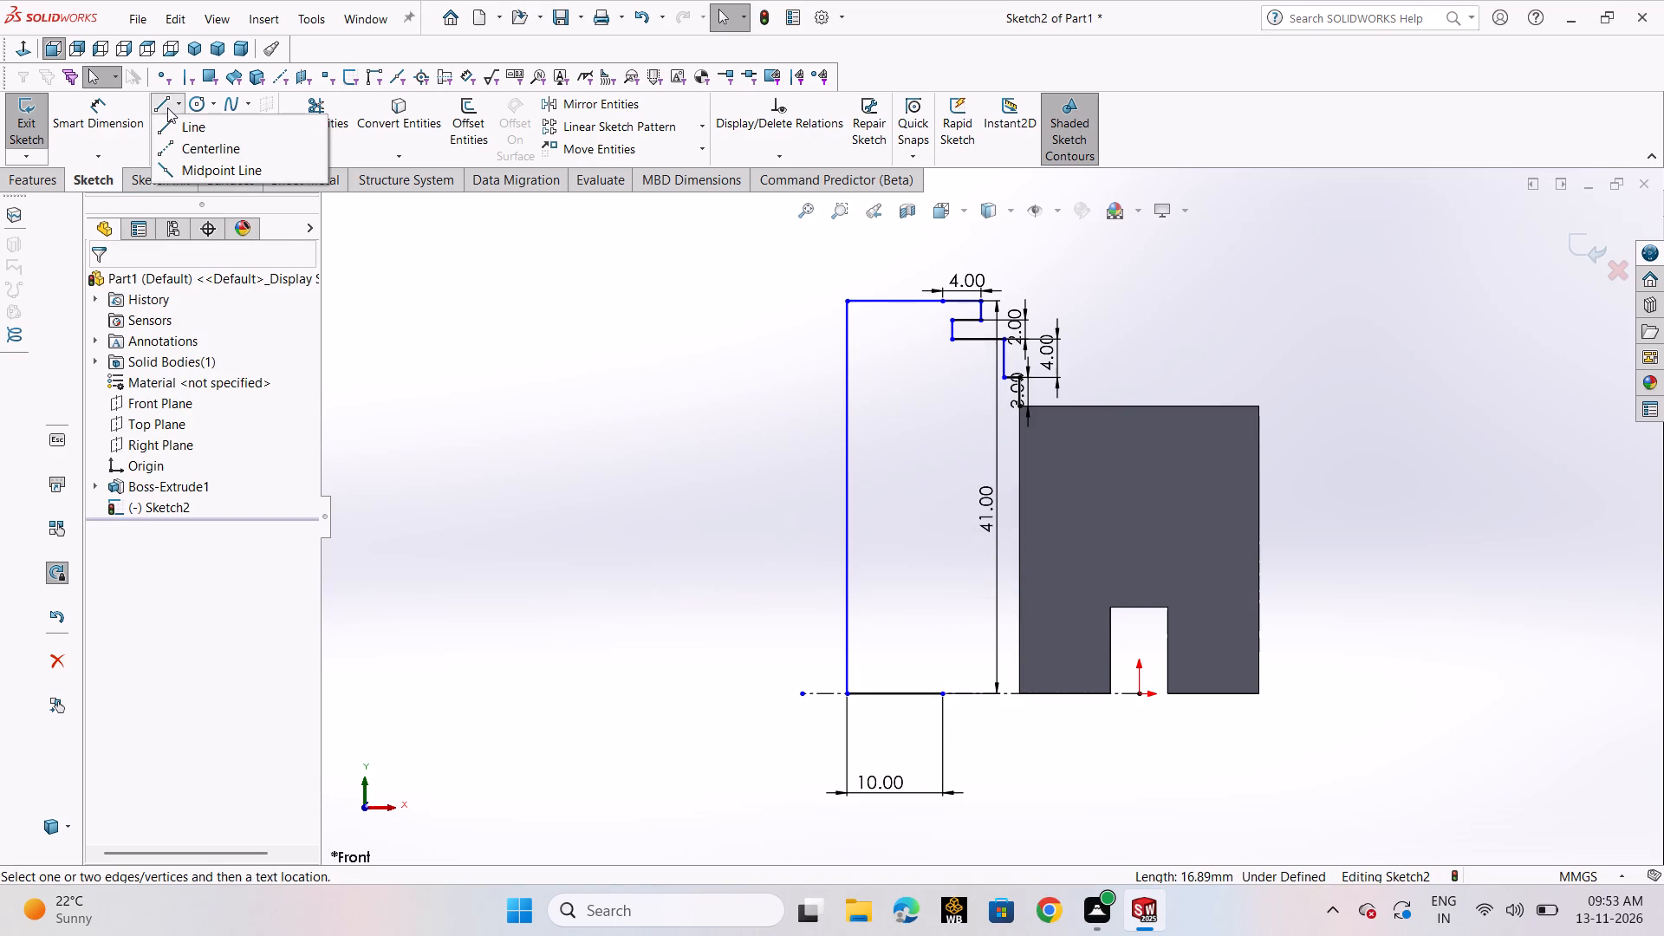
left_click(172, 120)
left_click(943, 692)
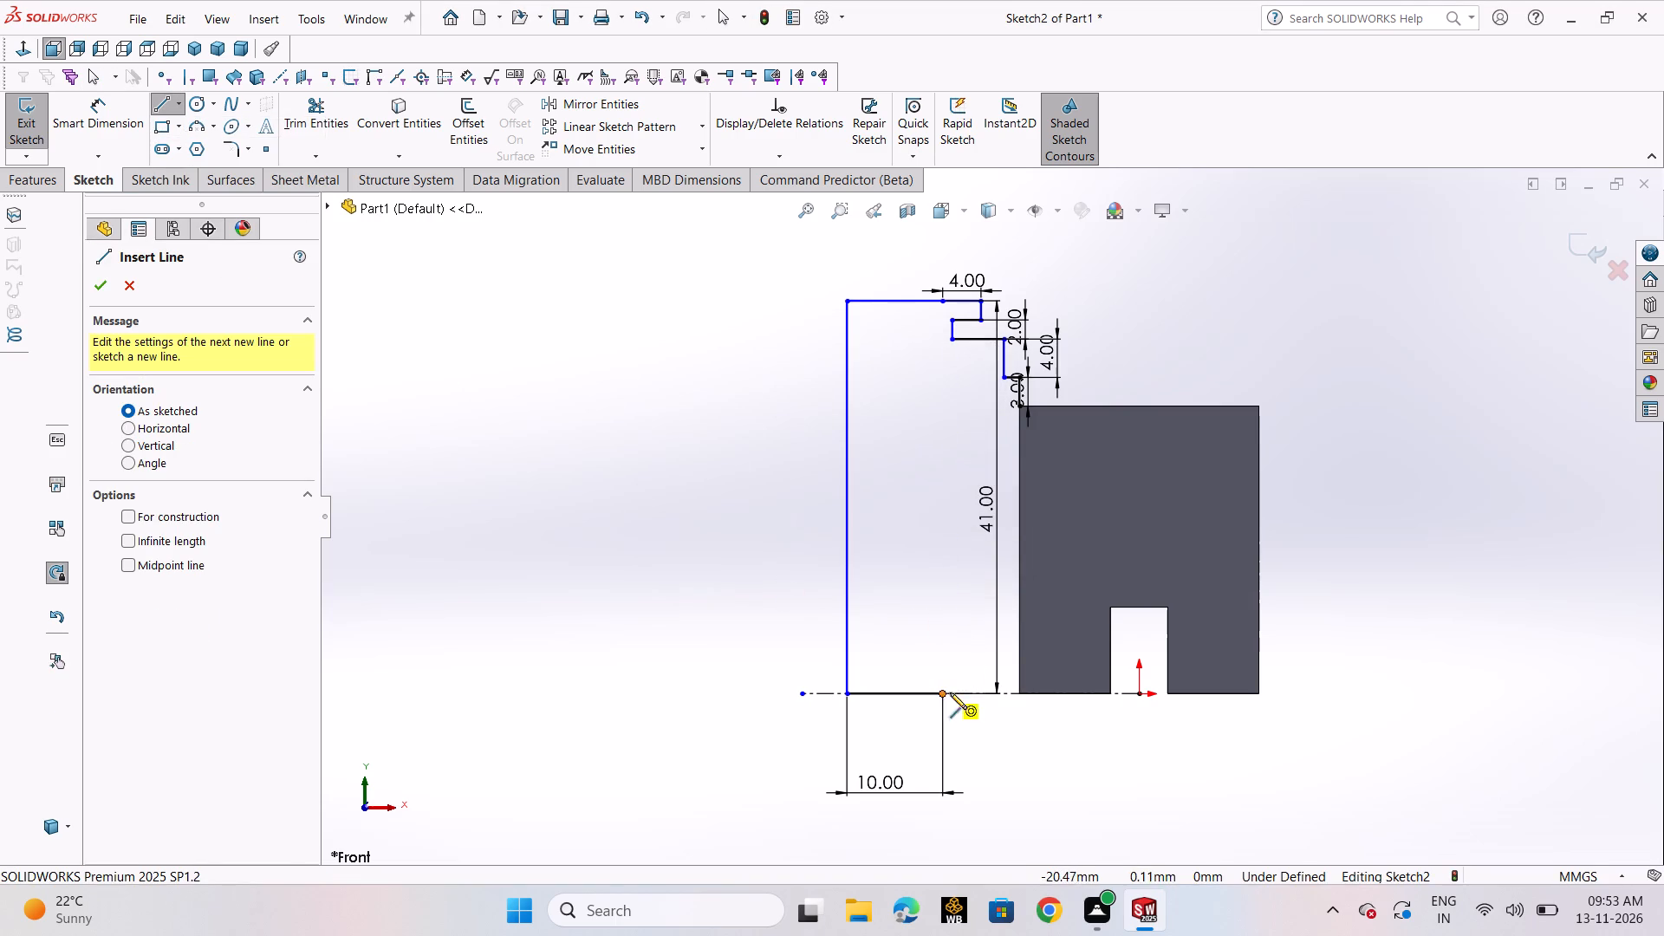
left_click(1019, 692)
right_click(1019, 692)
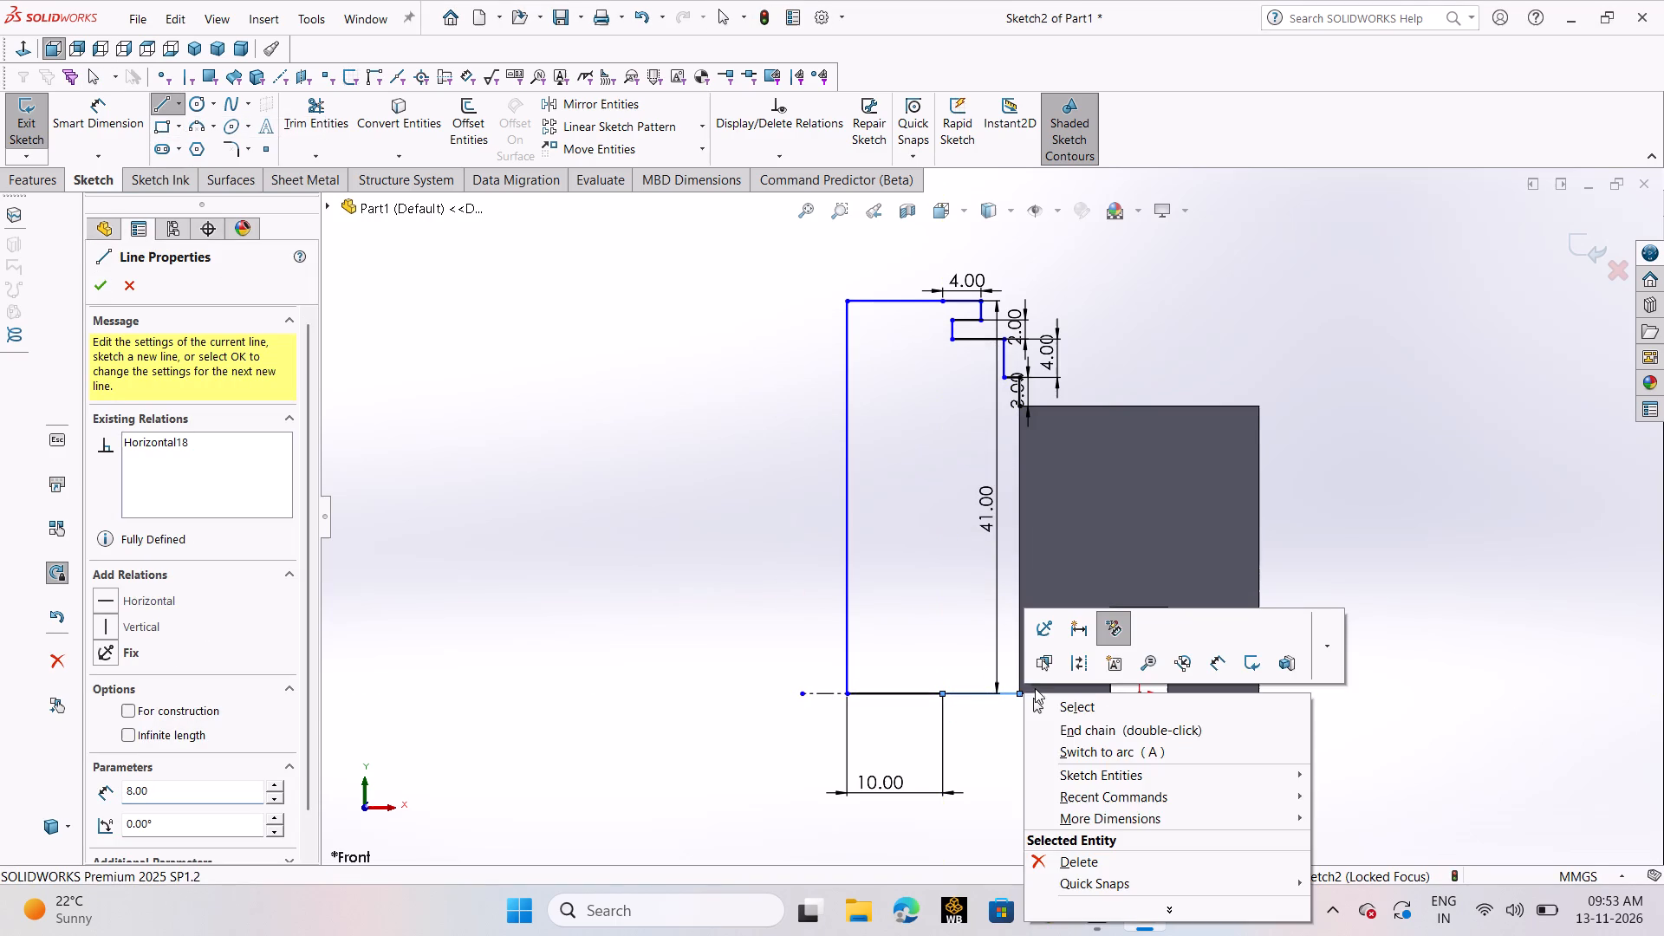
left_click(1054, 699)
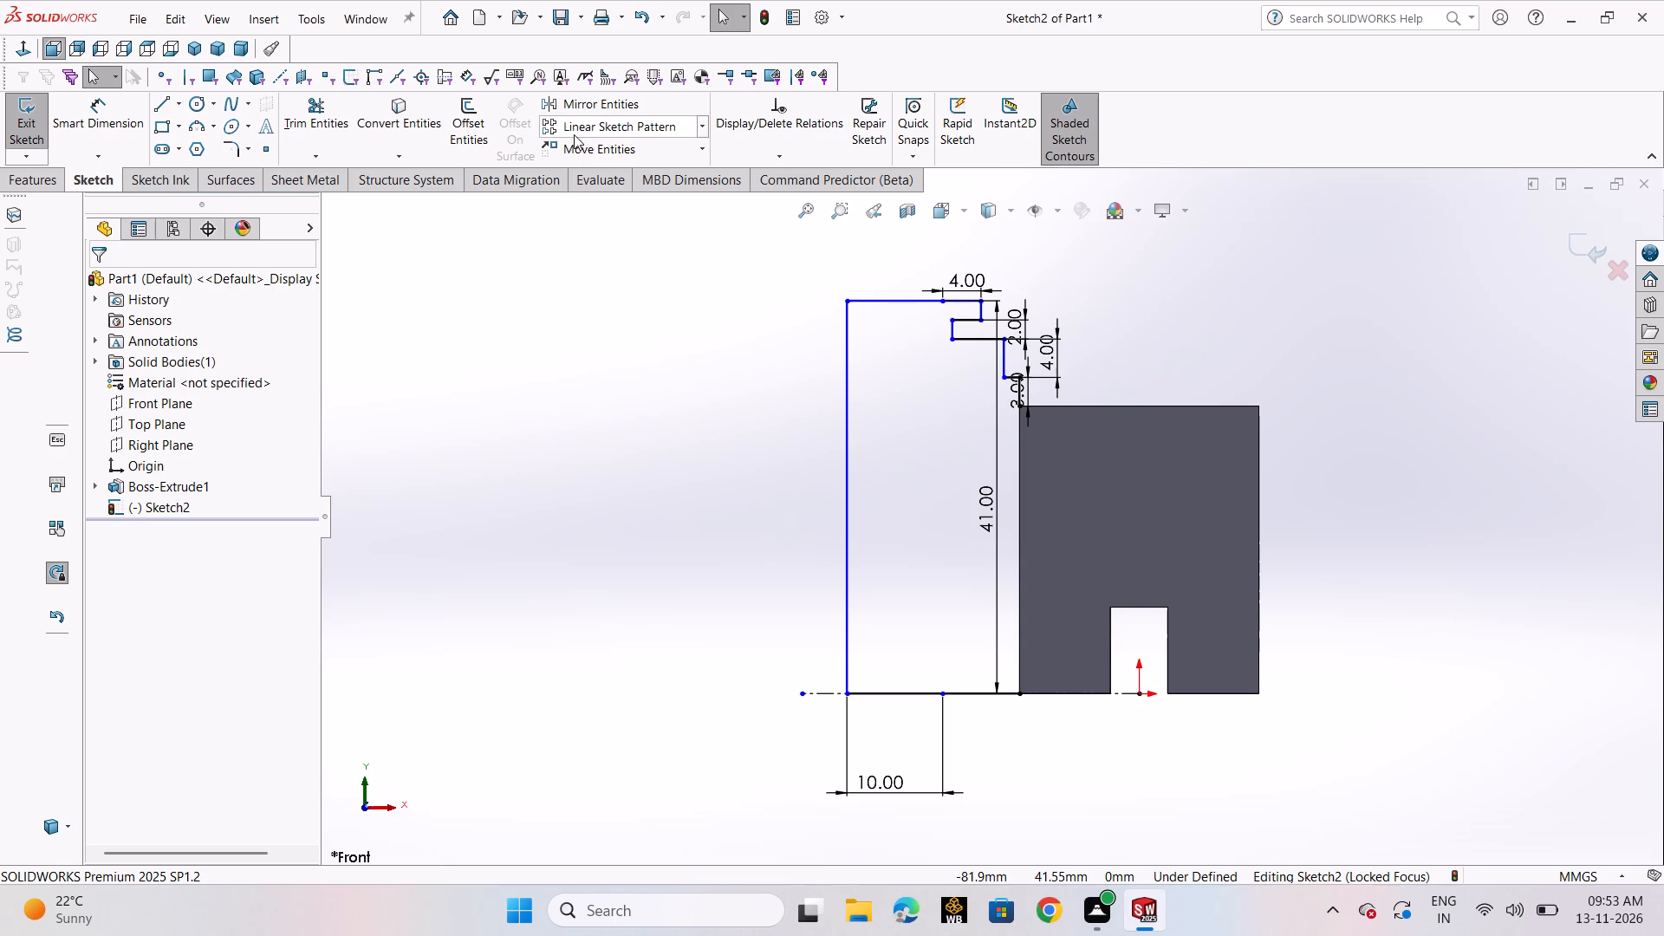
Convert the block's outer vertical edge facing the profile into a sketch line with Convert Entities.
left_click(401, 127)
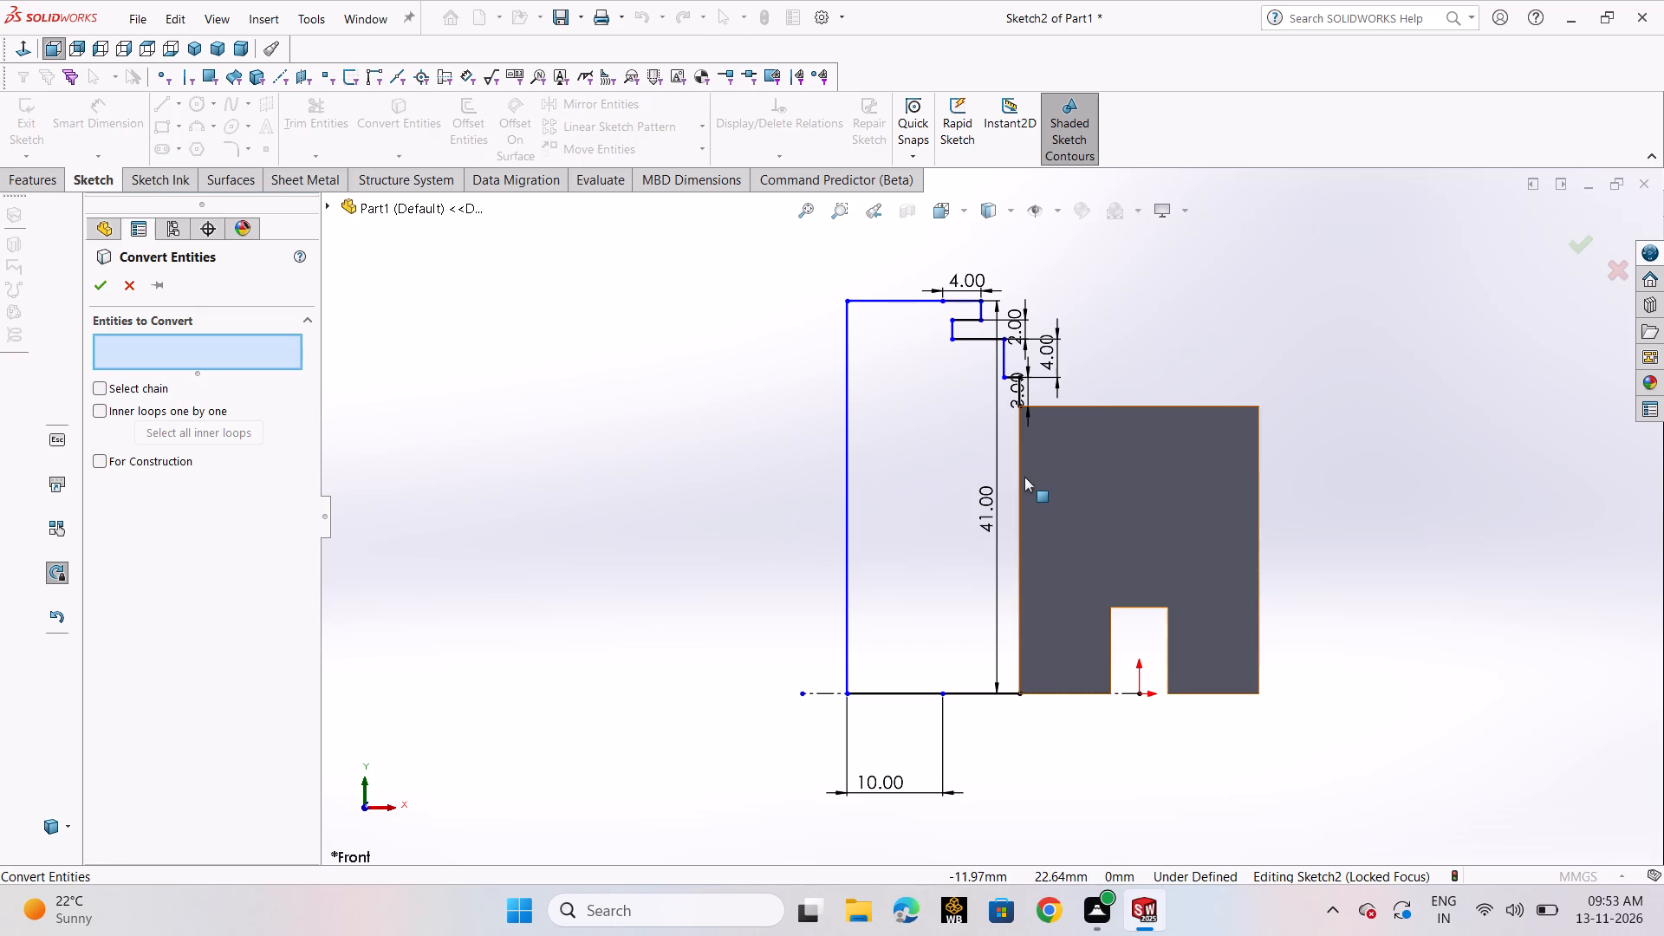
left_click(1017, 487)
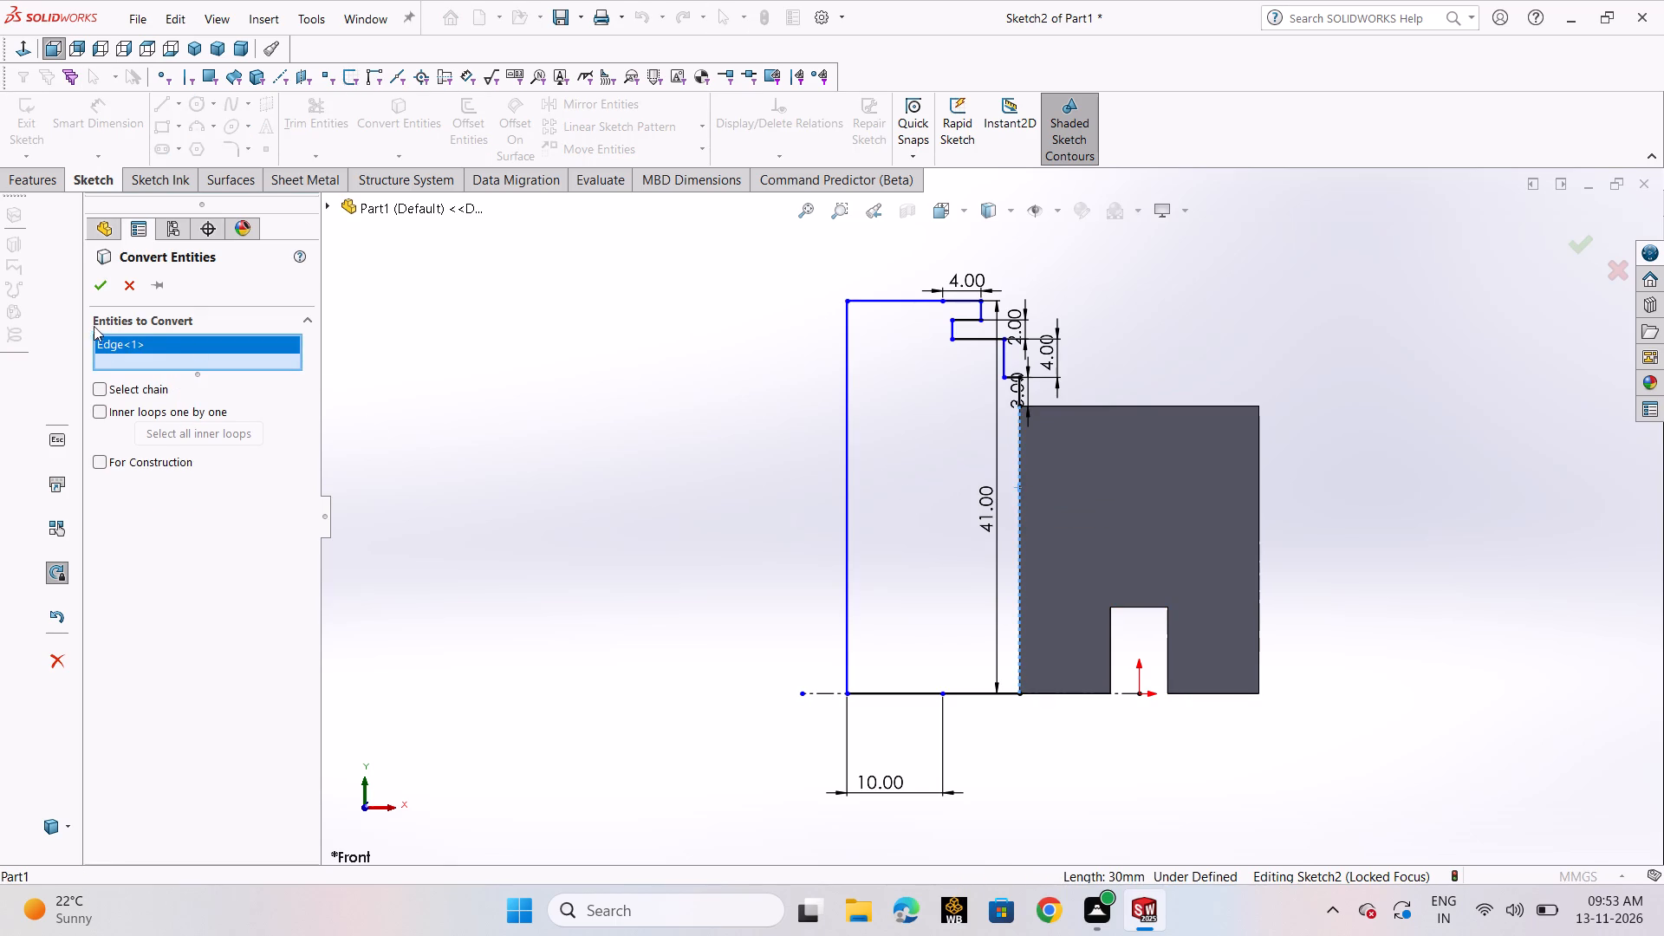
left_click(94, 295)
left_click(607, 468)
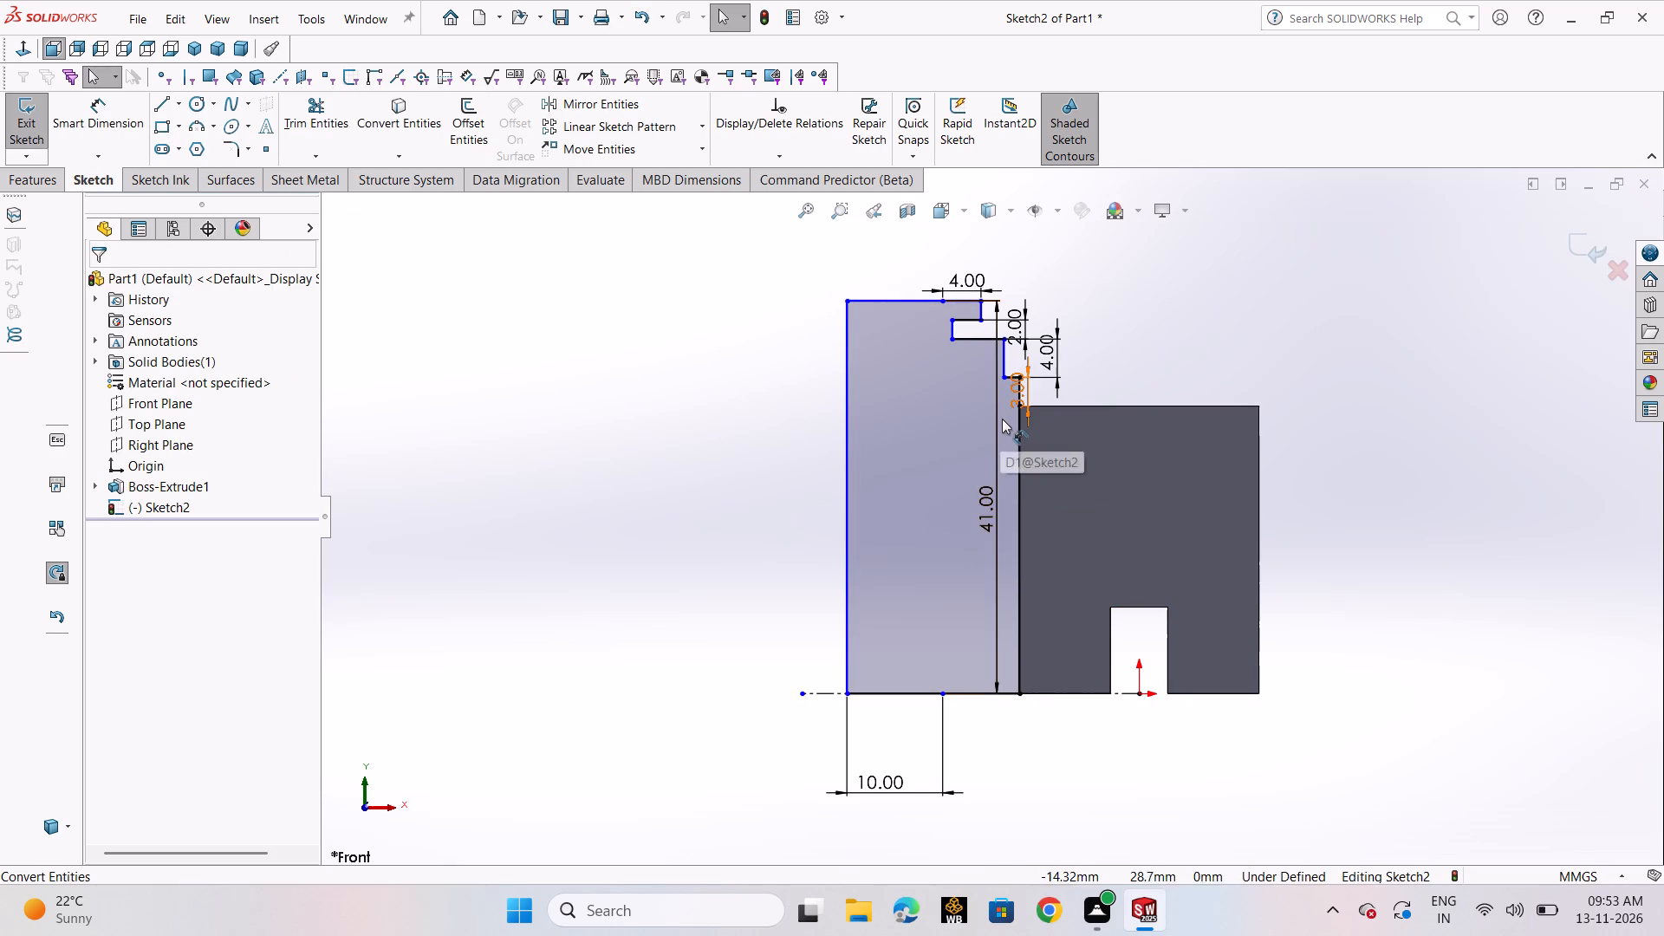
Dimension the horizontal line along the notch's lower side and set its length to 5 mm.
scroll(1017, 366, "down", 5)
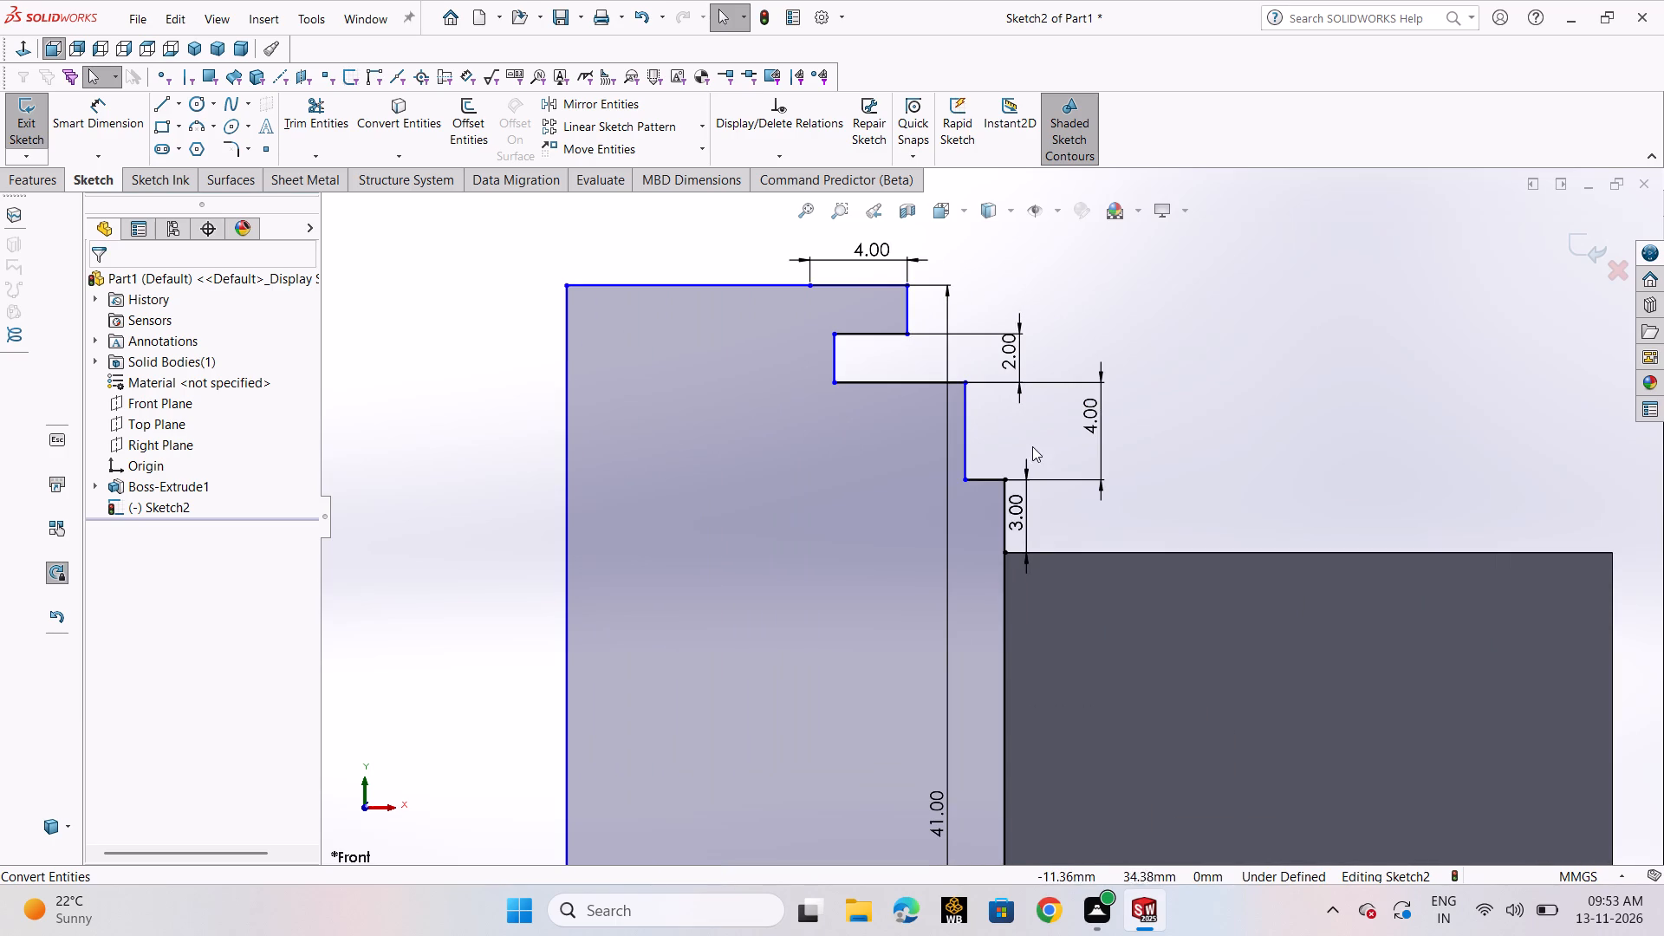
left_click(80, 125)
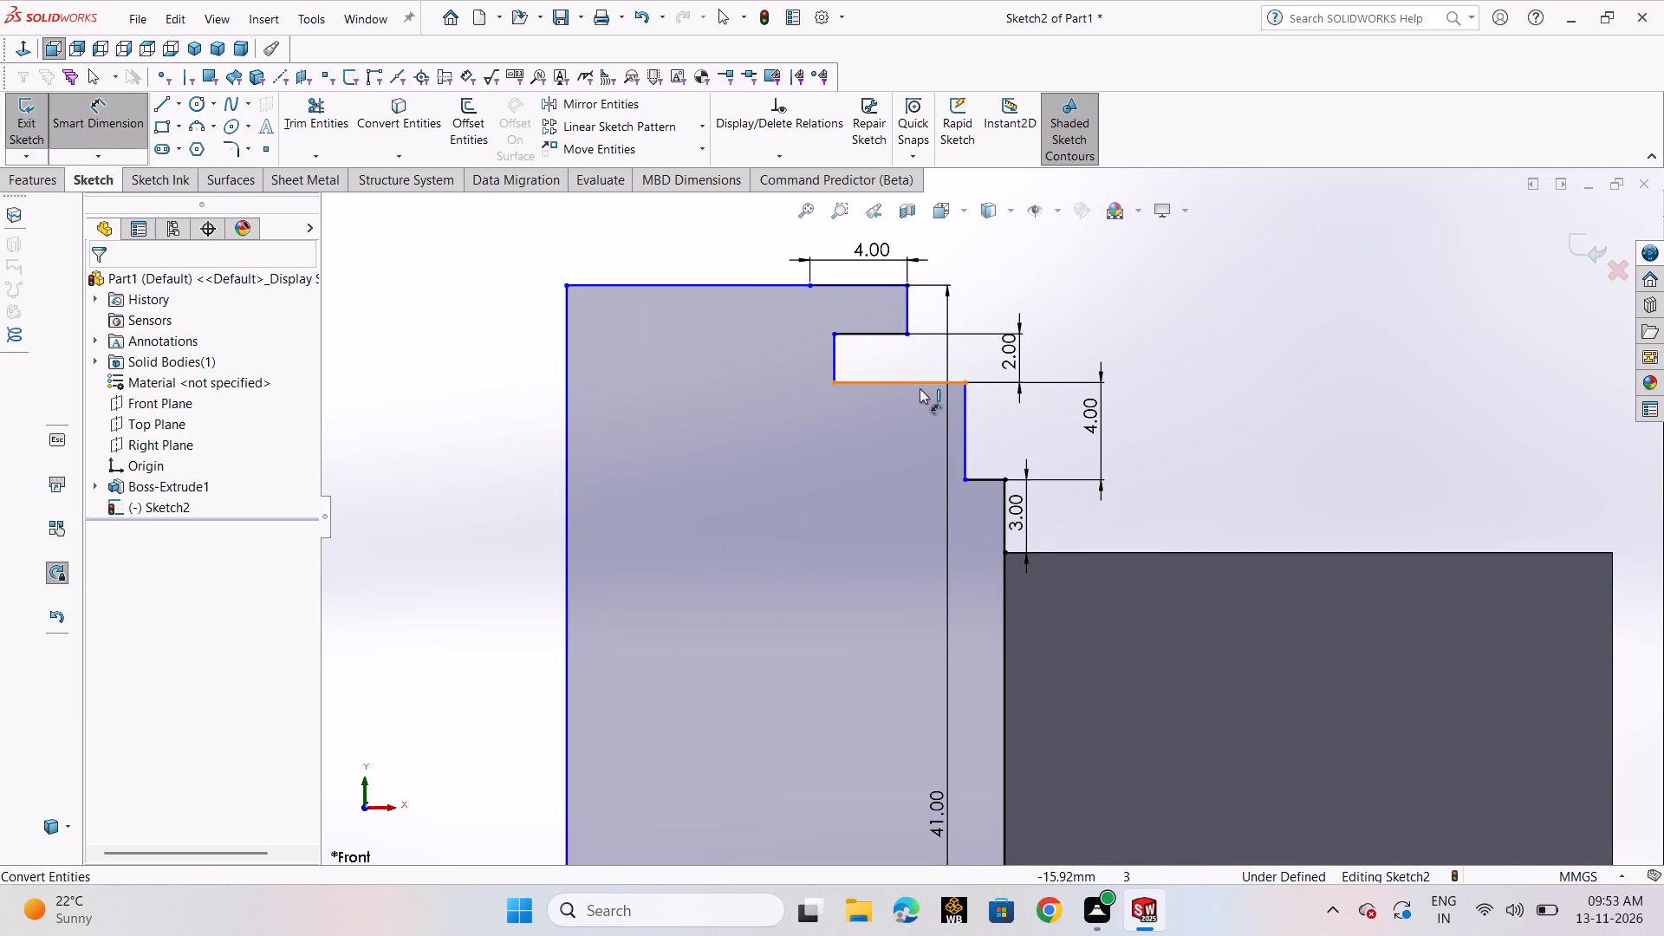
left_click(913, 386)
left_click(920, 445)
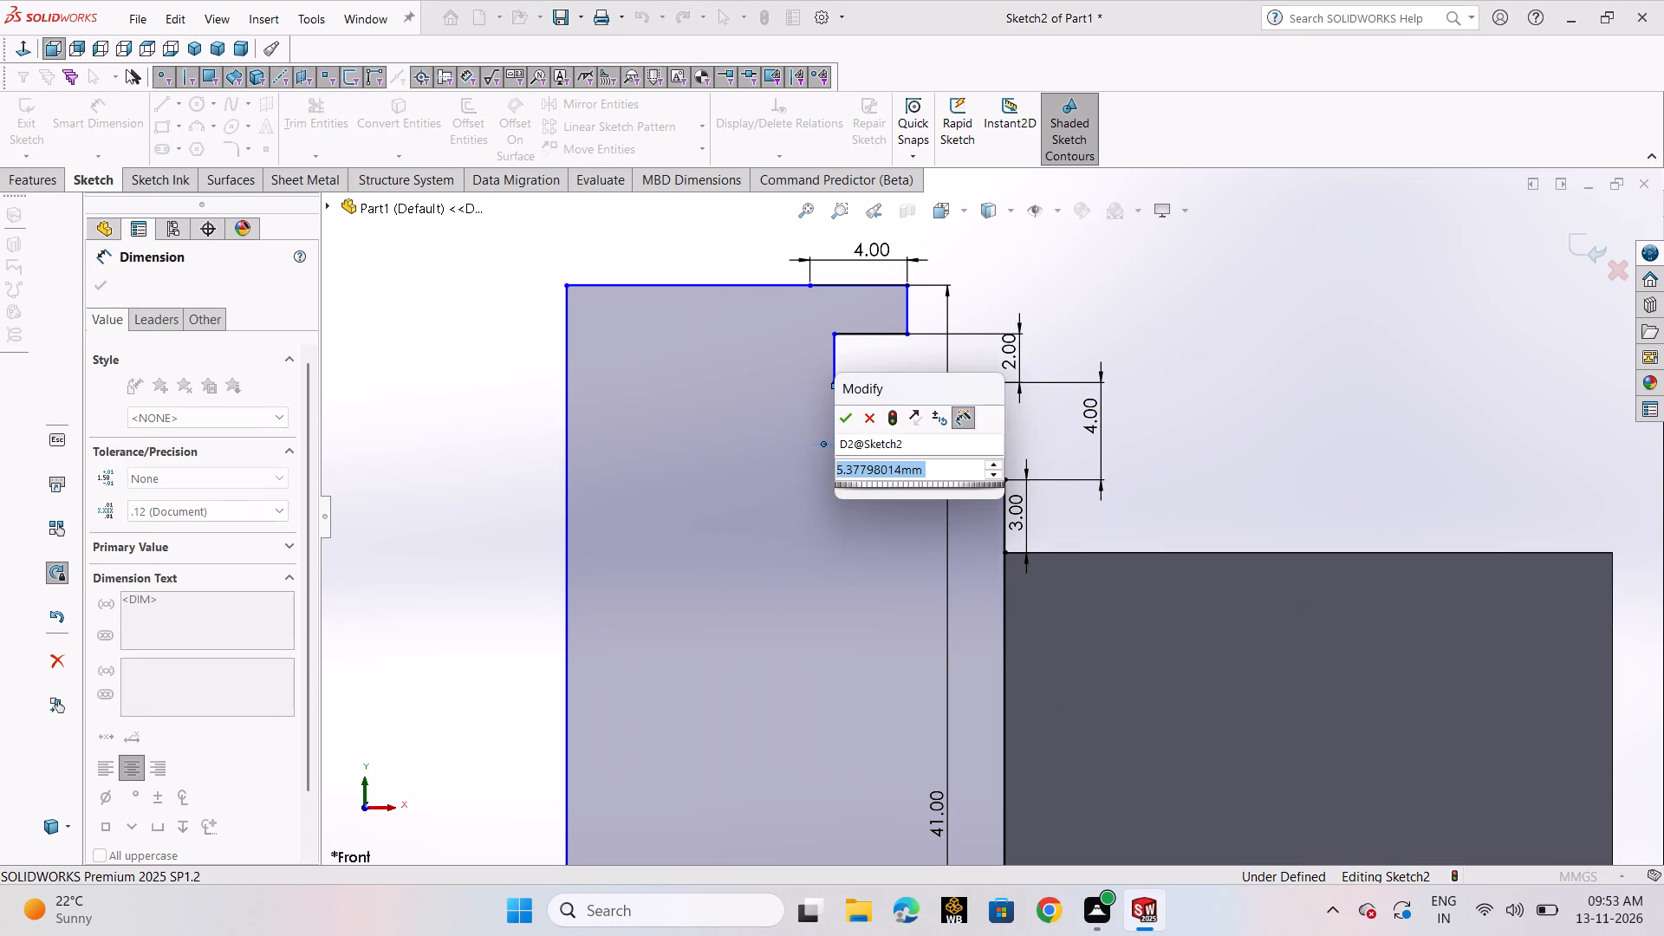
key("5")
key("Return")
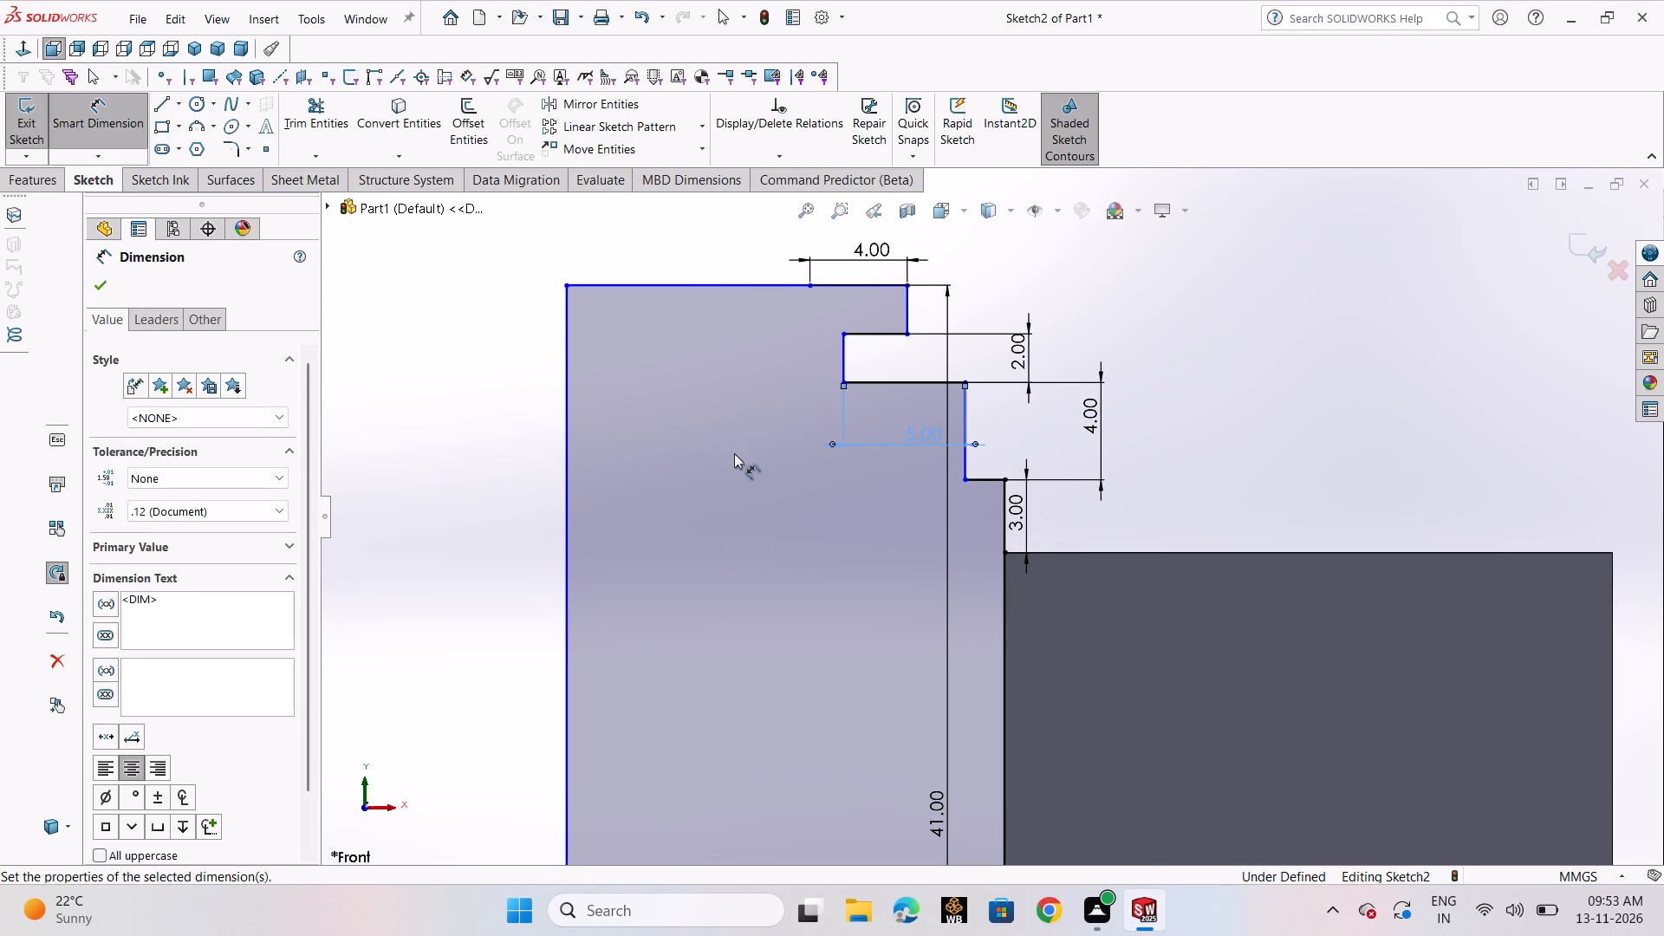
scroll(868, 456, "up", 5)
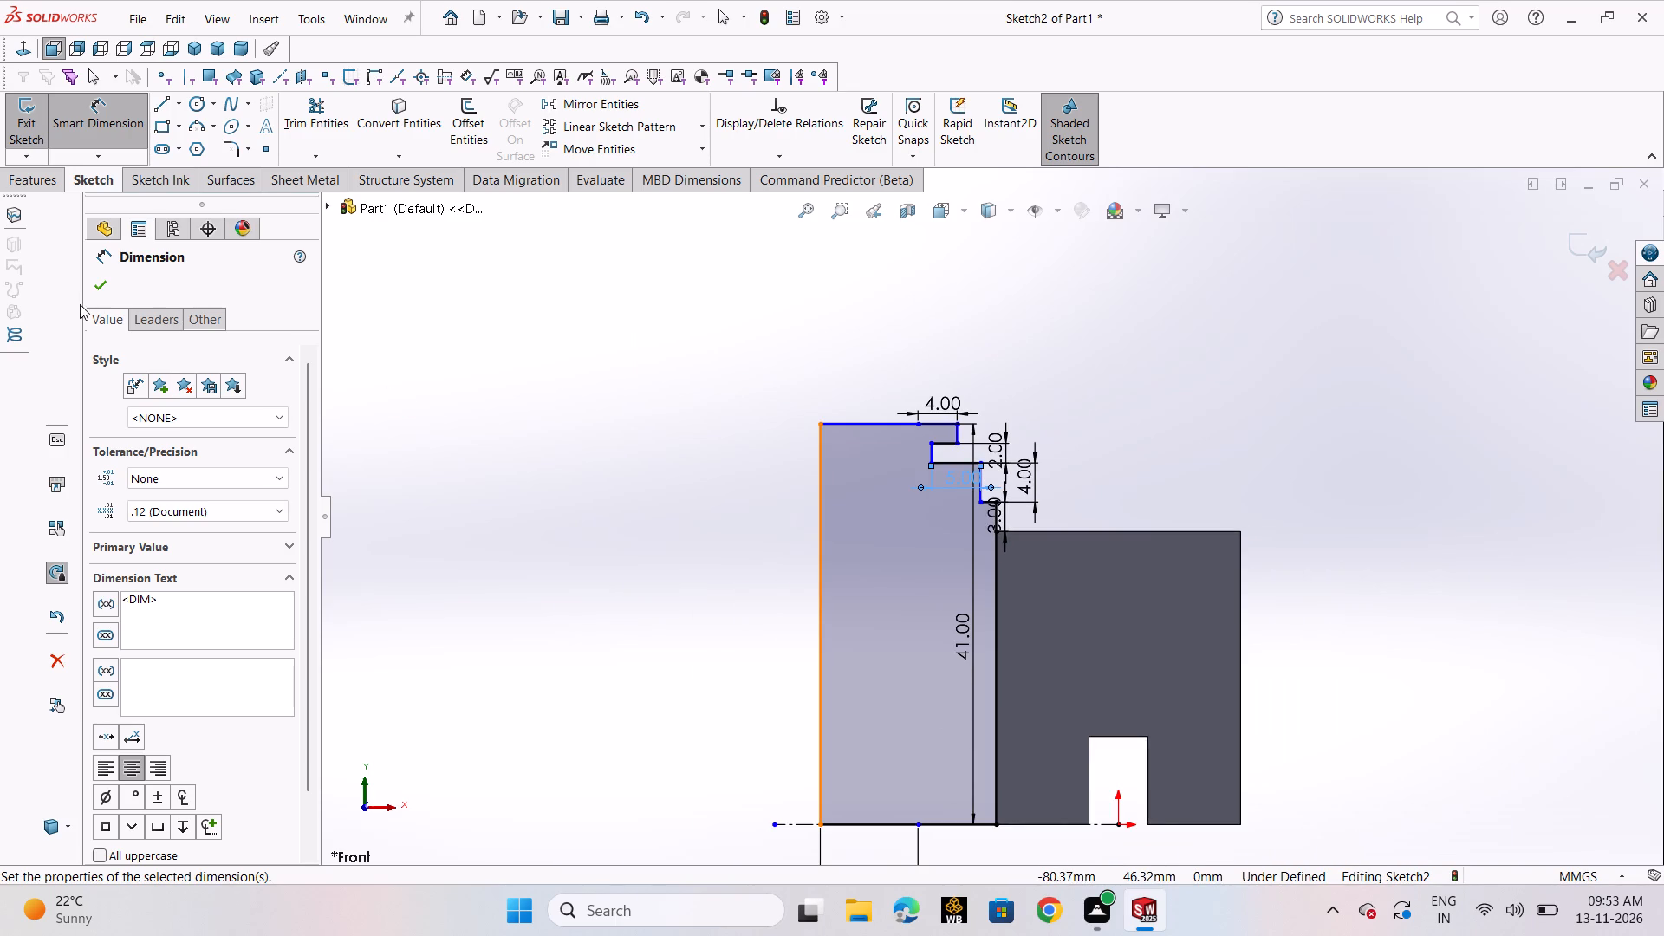
left_click(93, 290)
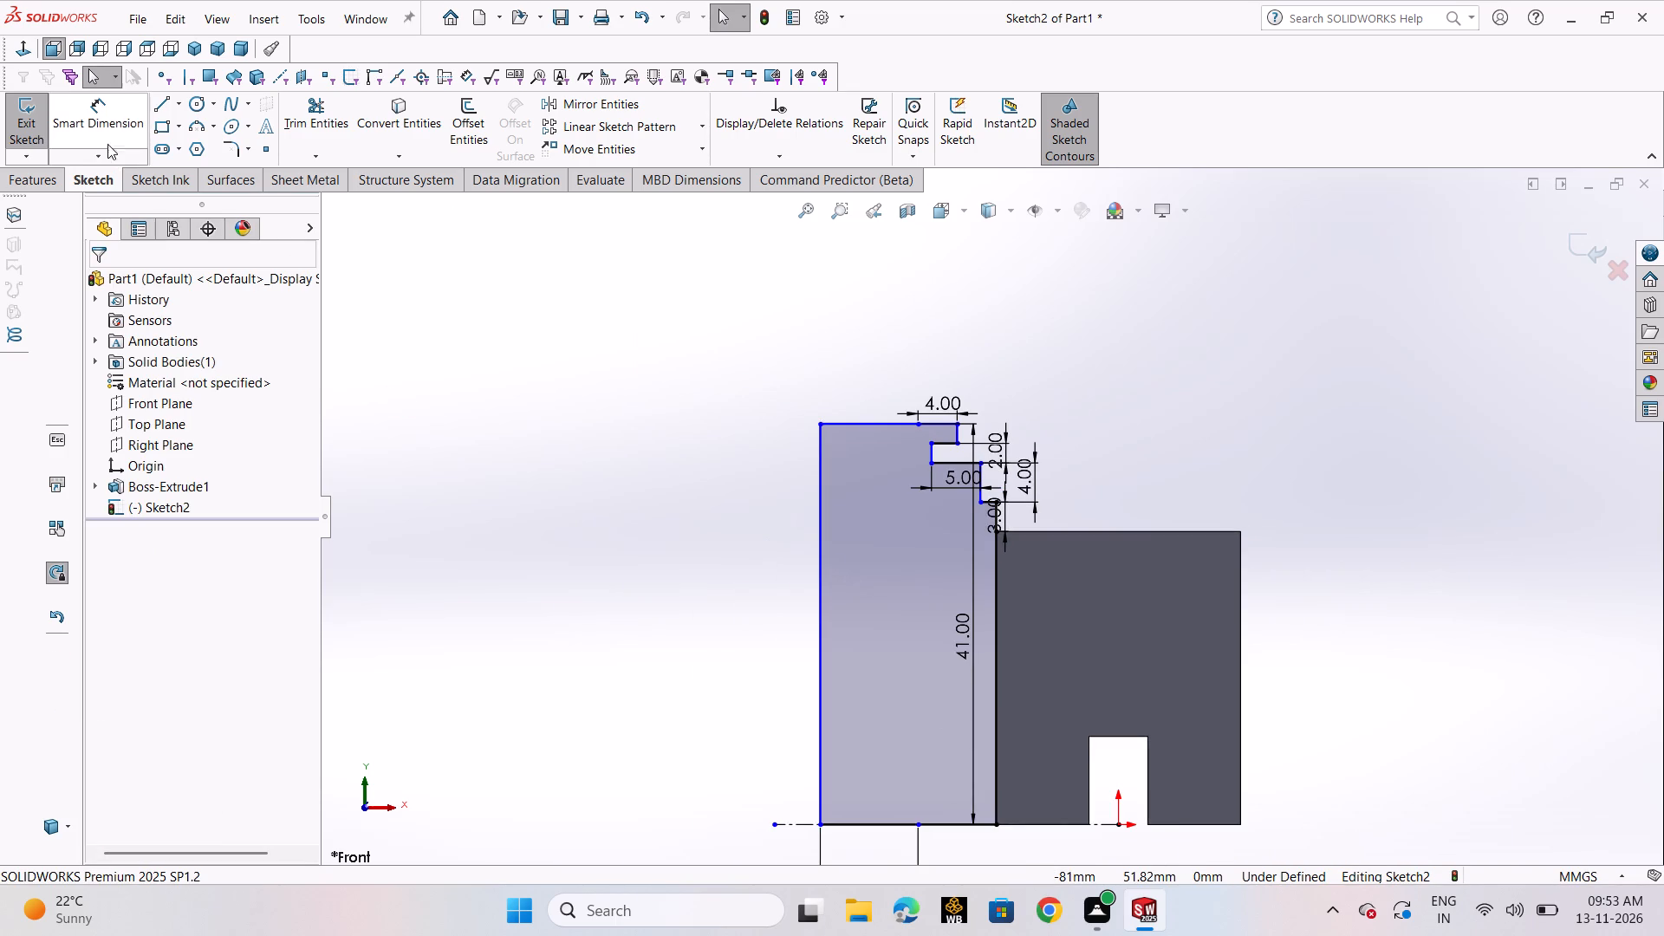
Dimension the horizontal distance between the profile's long outer vertical line and the notch's inner vertical line.
left_click(107, 131)
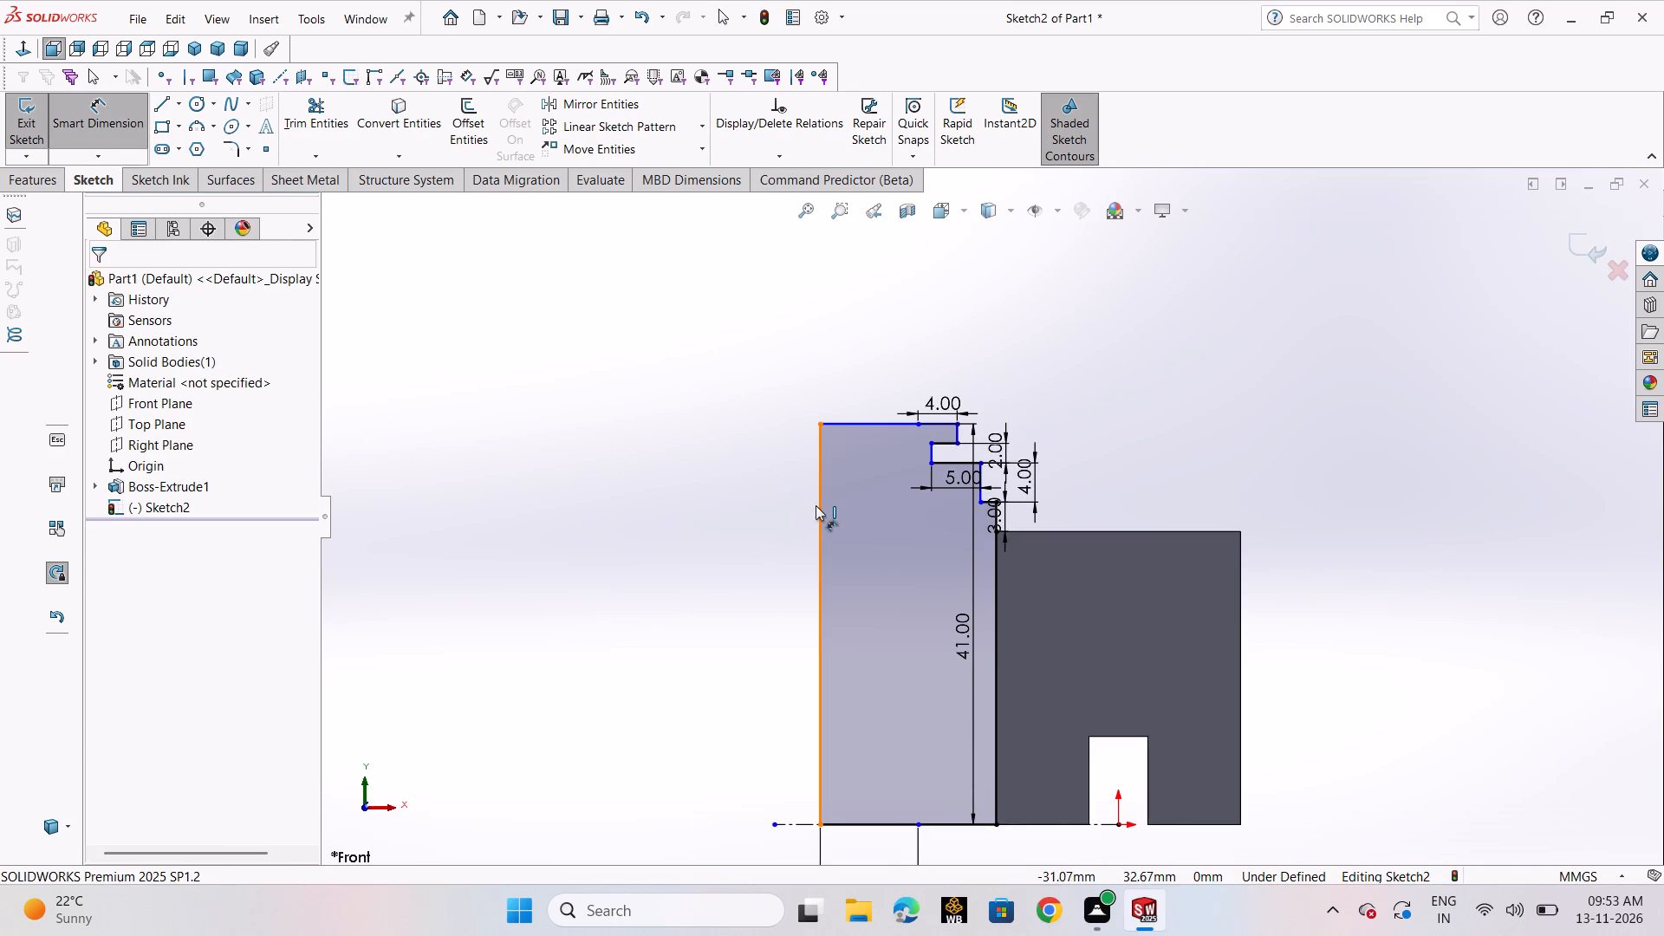
left_click(816, 505)
left_click(933, 452)
left_click(856, 358)
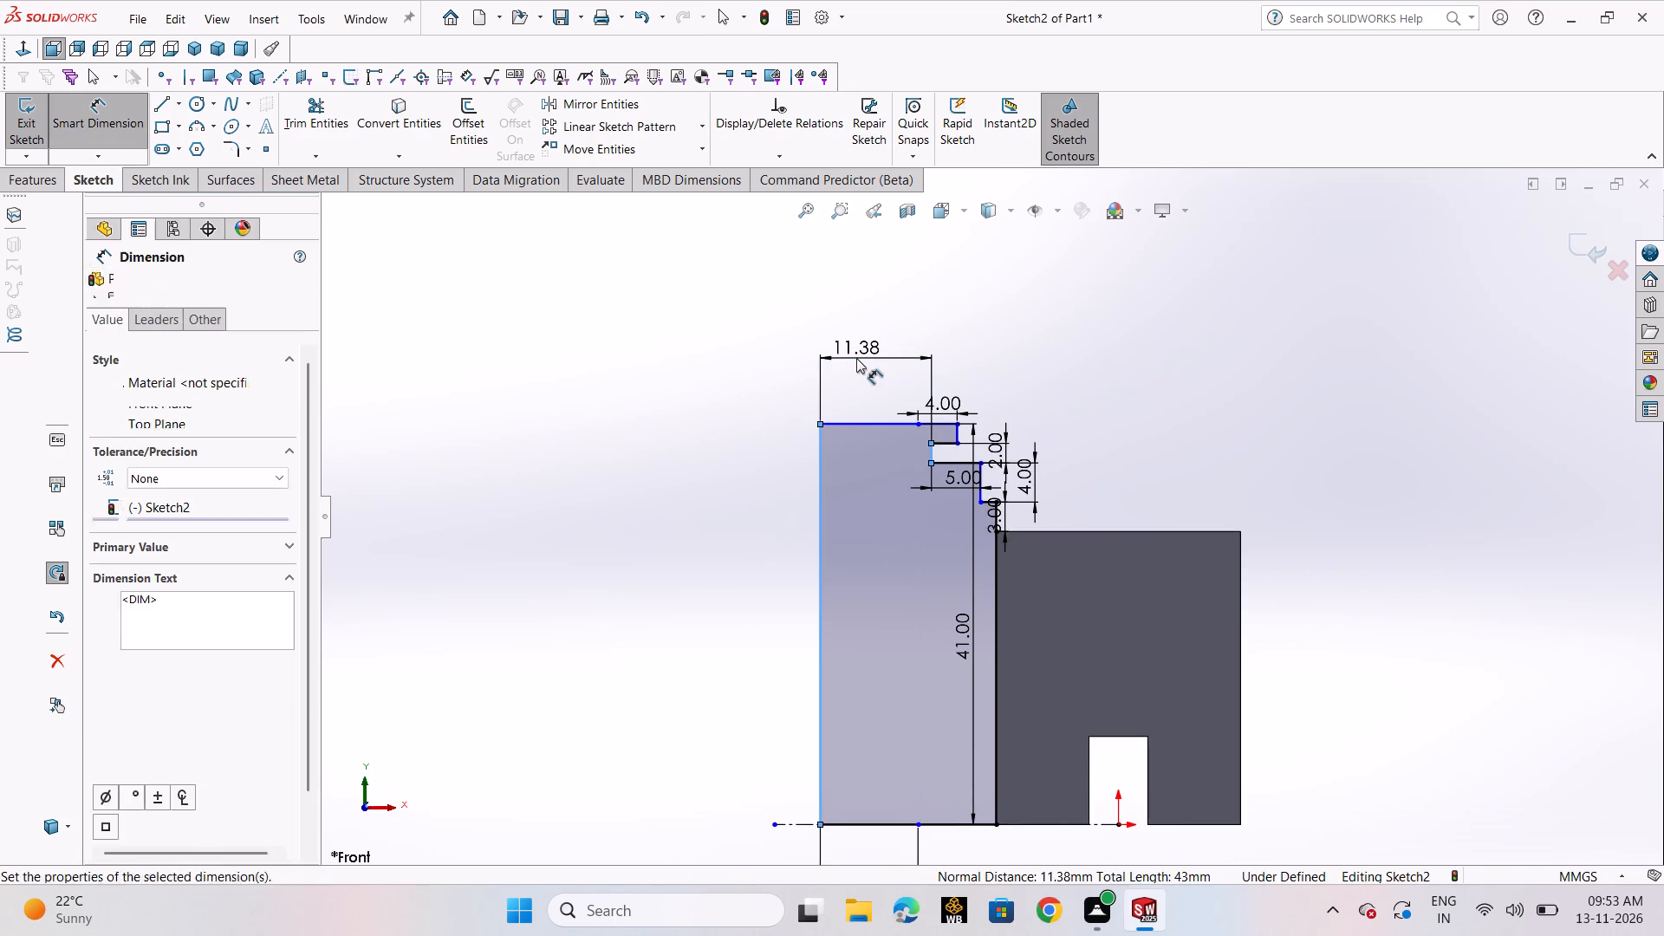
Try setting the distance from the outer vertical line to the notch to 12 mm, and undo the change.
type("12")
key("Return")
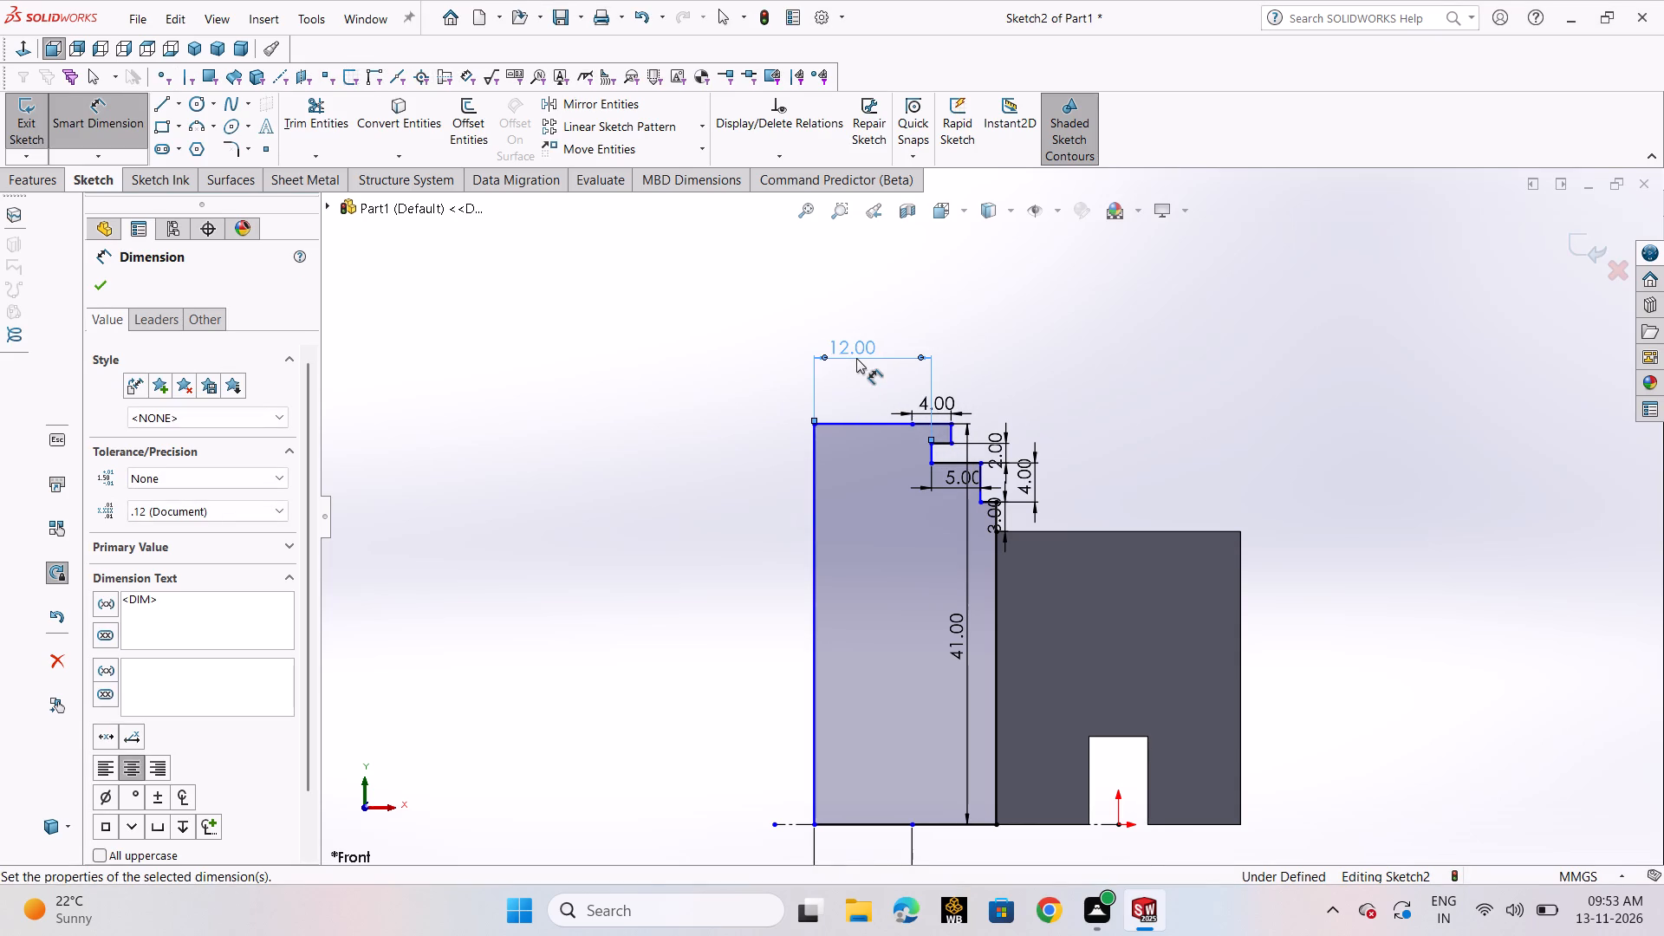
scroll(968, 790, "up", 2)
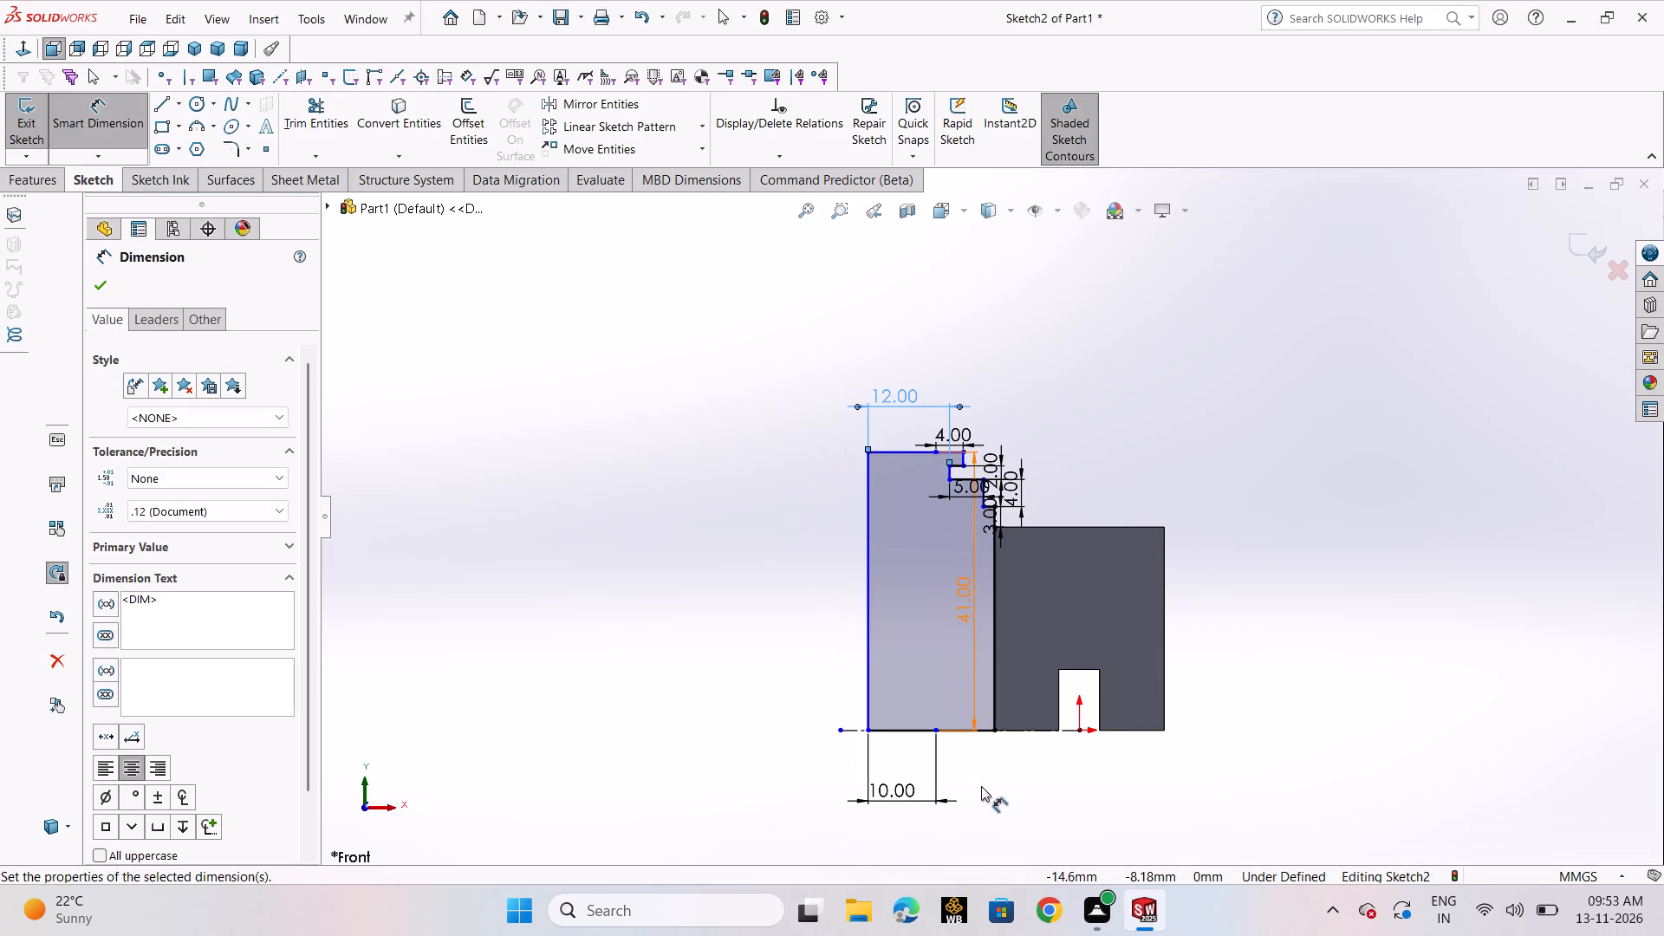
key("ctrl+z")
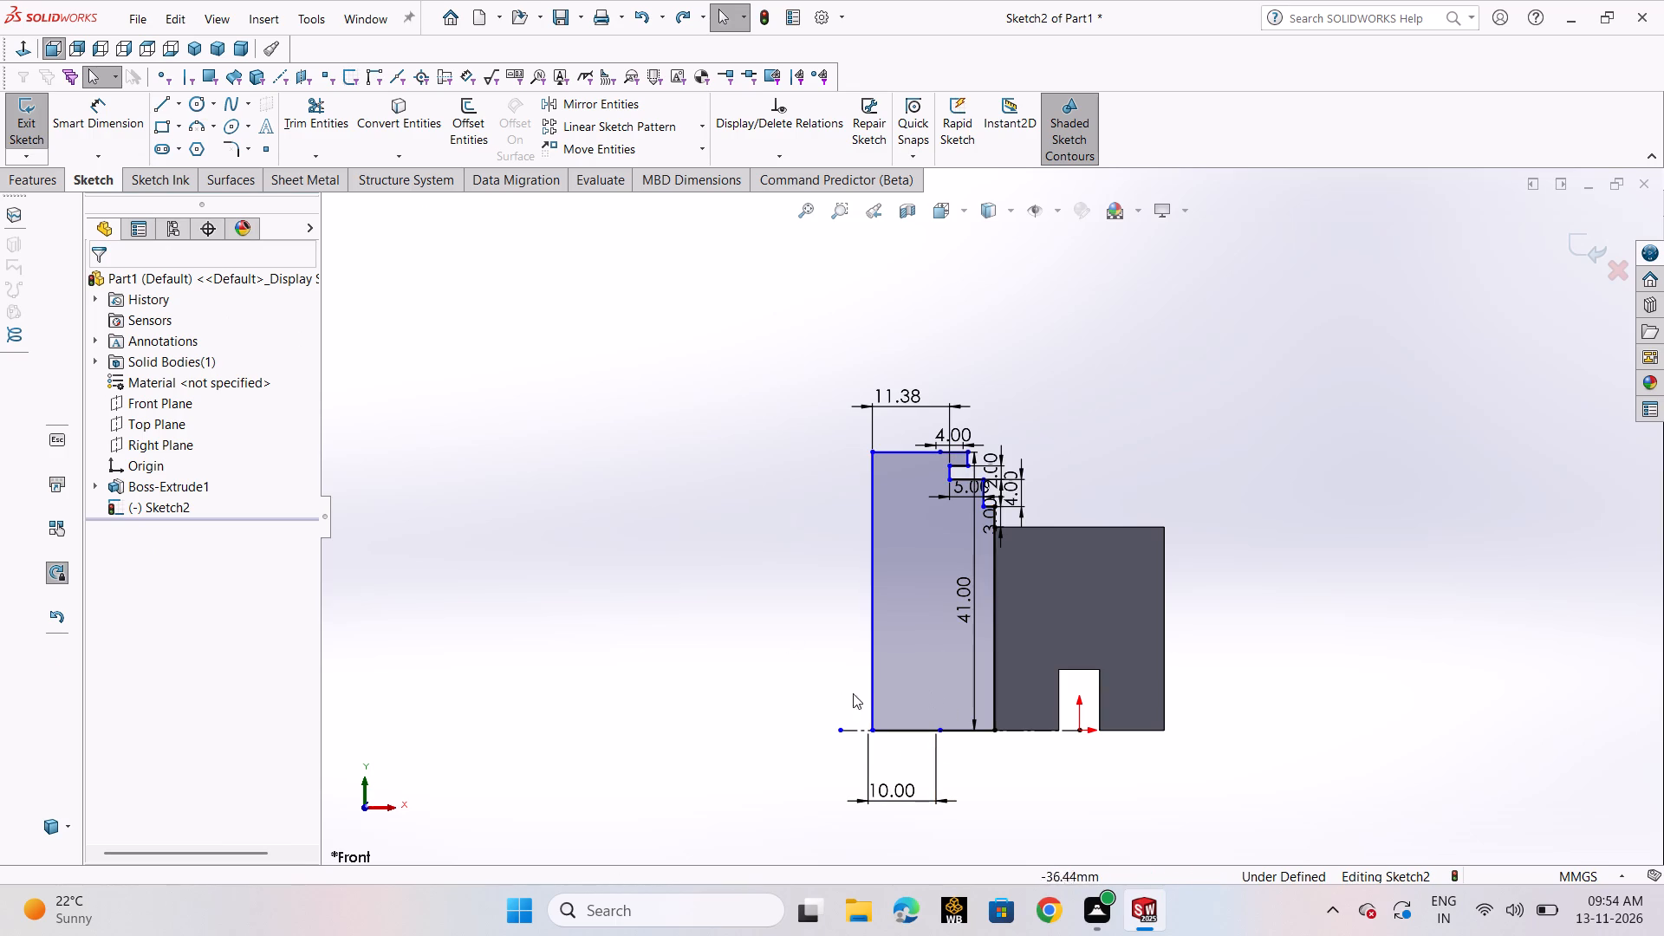
Dimension the horizontal distance from the profile's outer bottom corner to the origin.
scroll(940, 638, "down", 2)
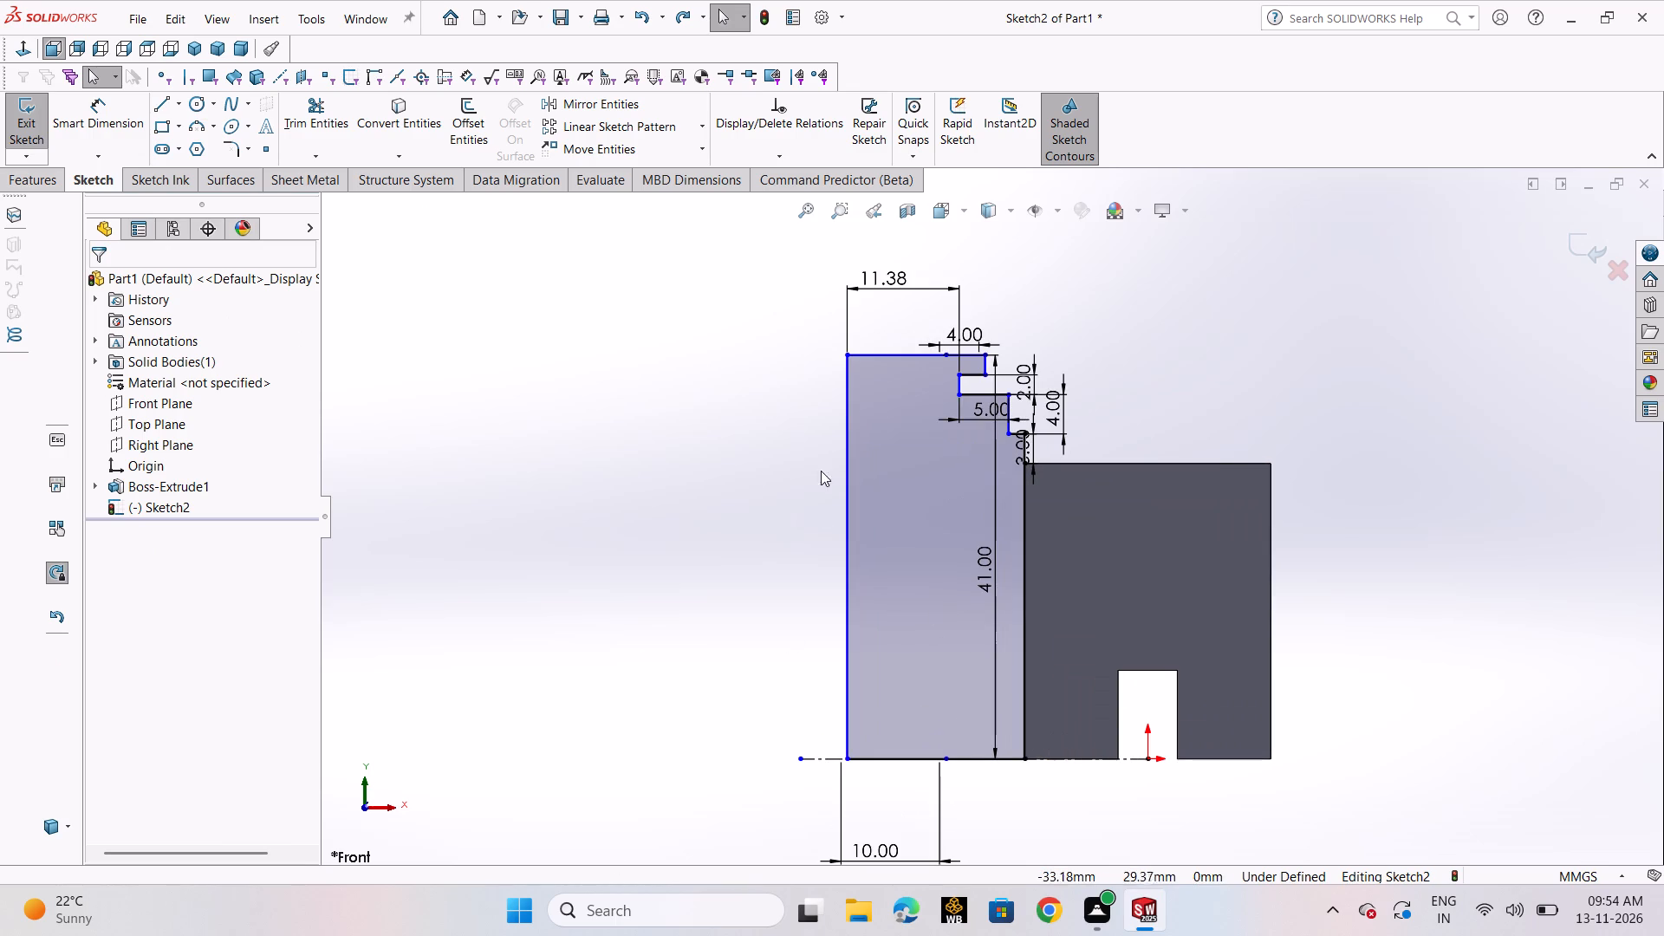
left_click(91, 127)
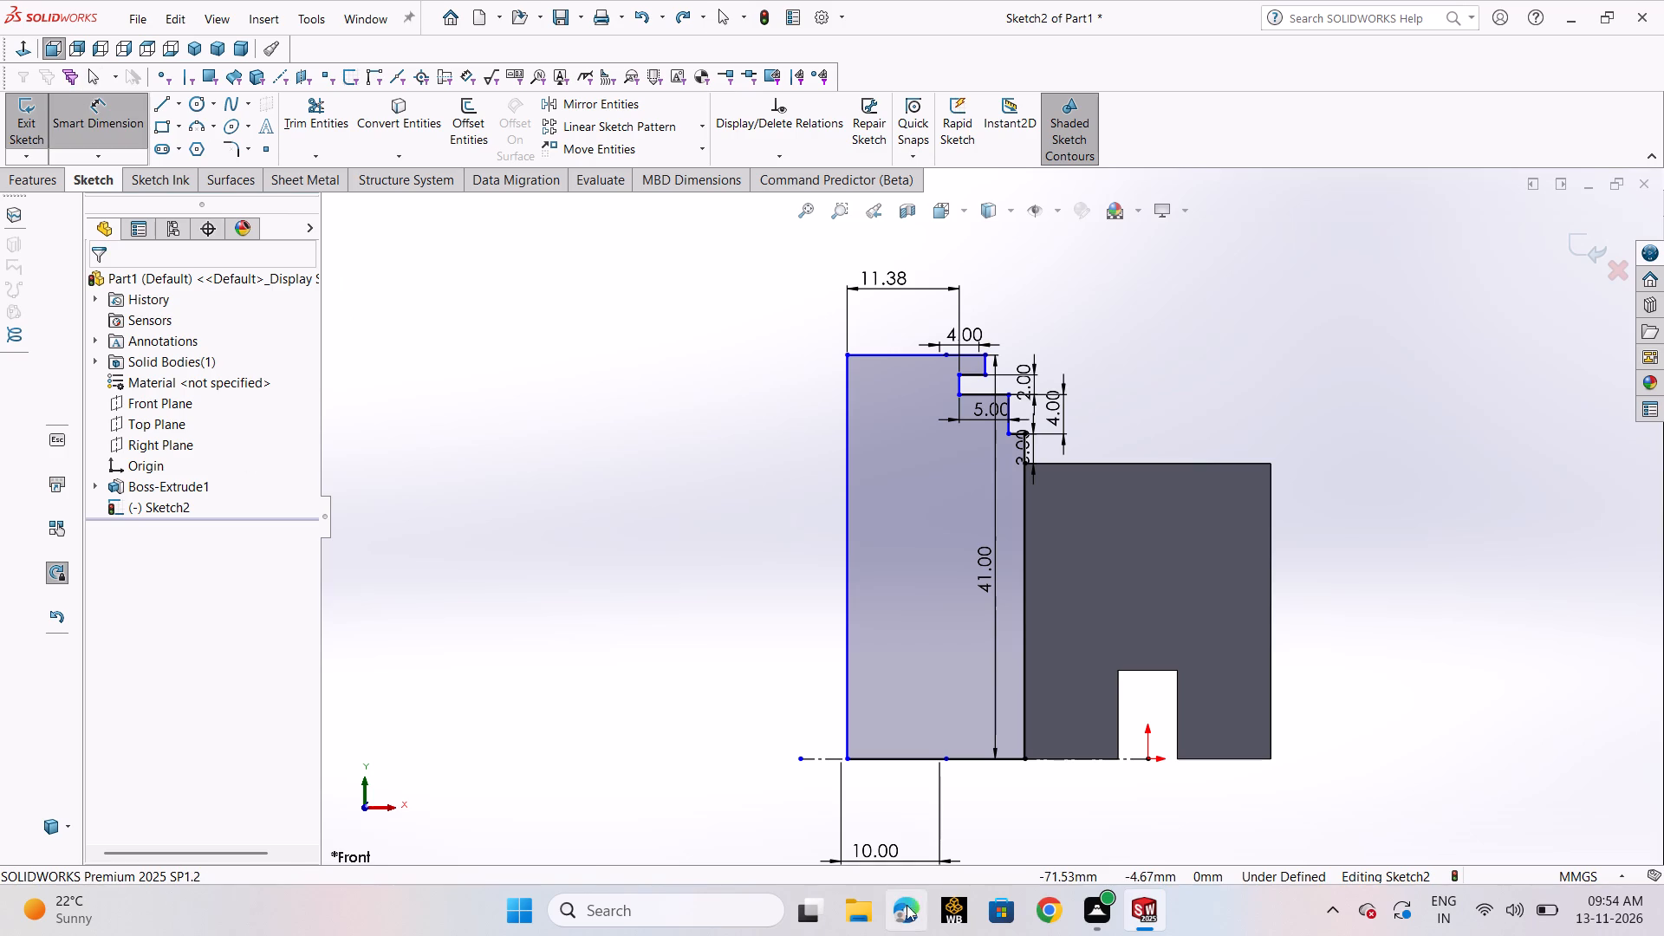
left_click(847, 760)
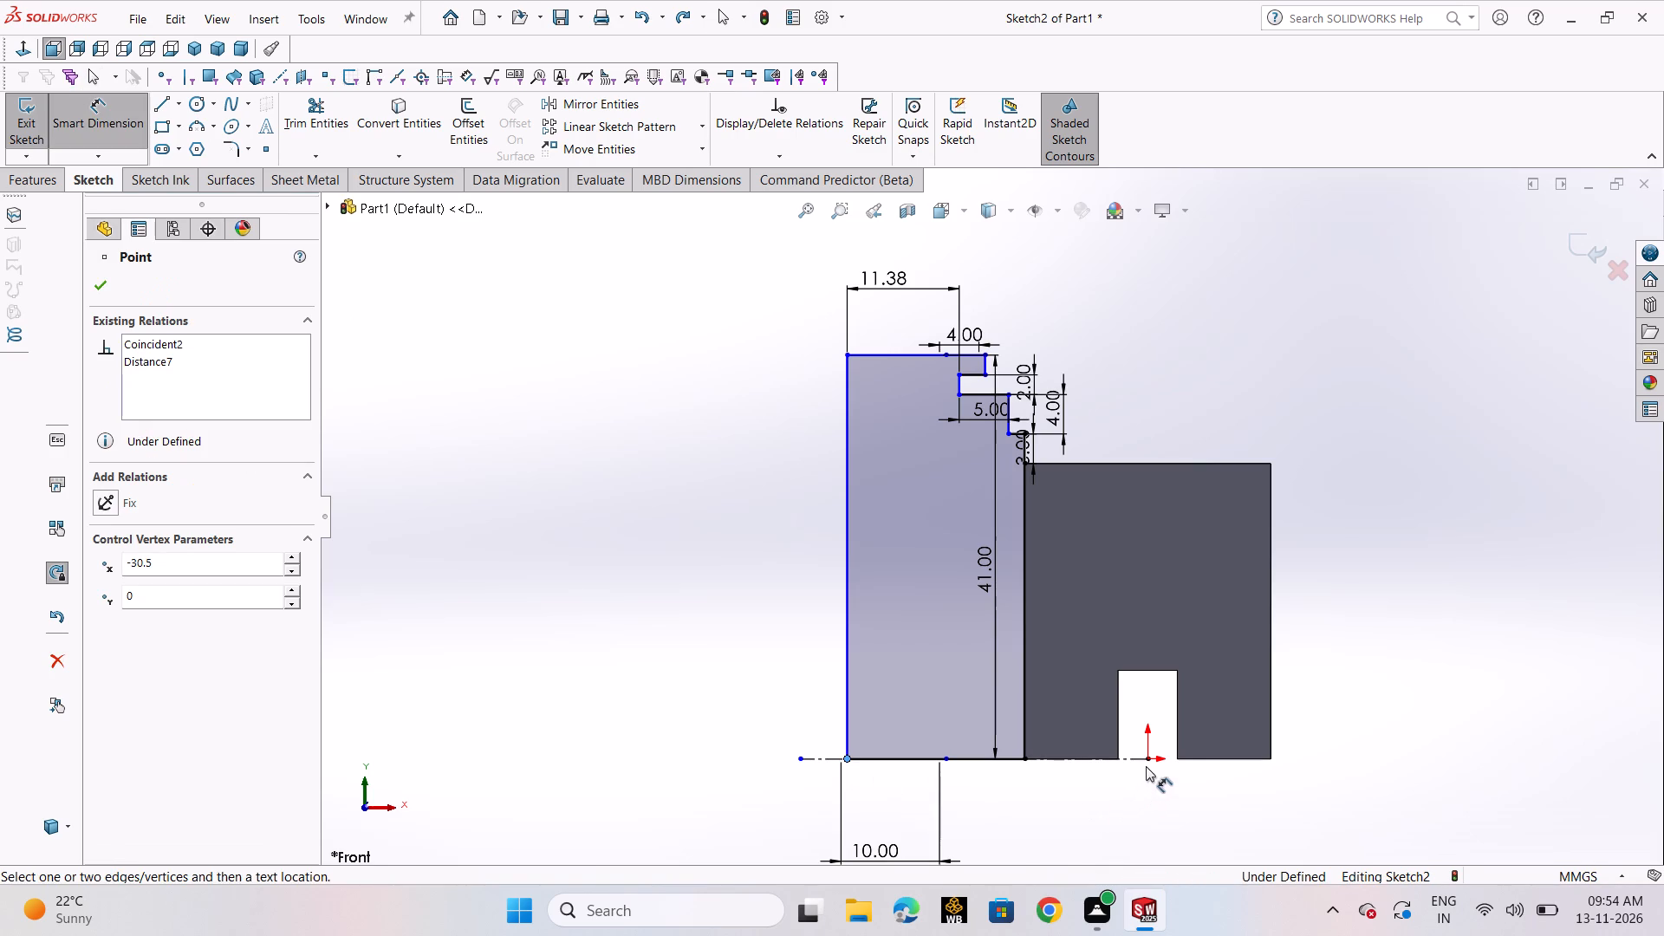
left_click(1146, 759)
scroll(1018, 834, "up", 2)
left_click(1008, 820)
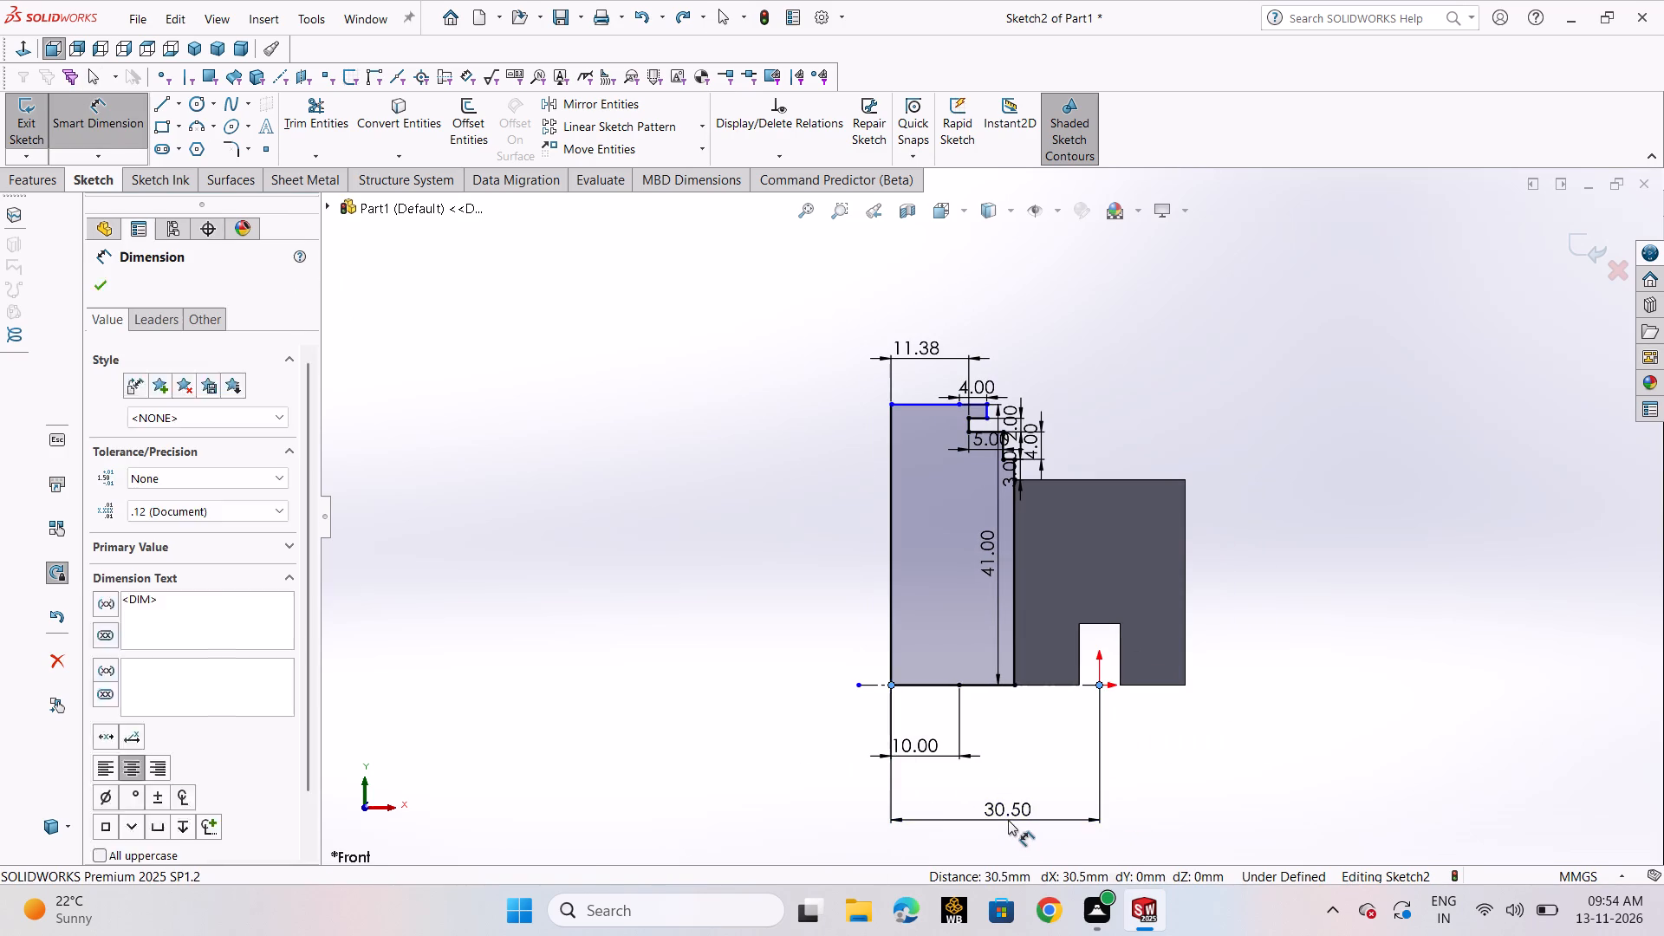
left_click(938, 793)
left_click(819, 757)
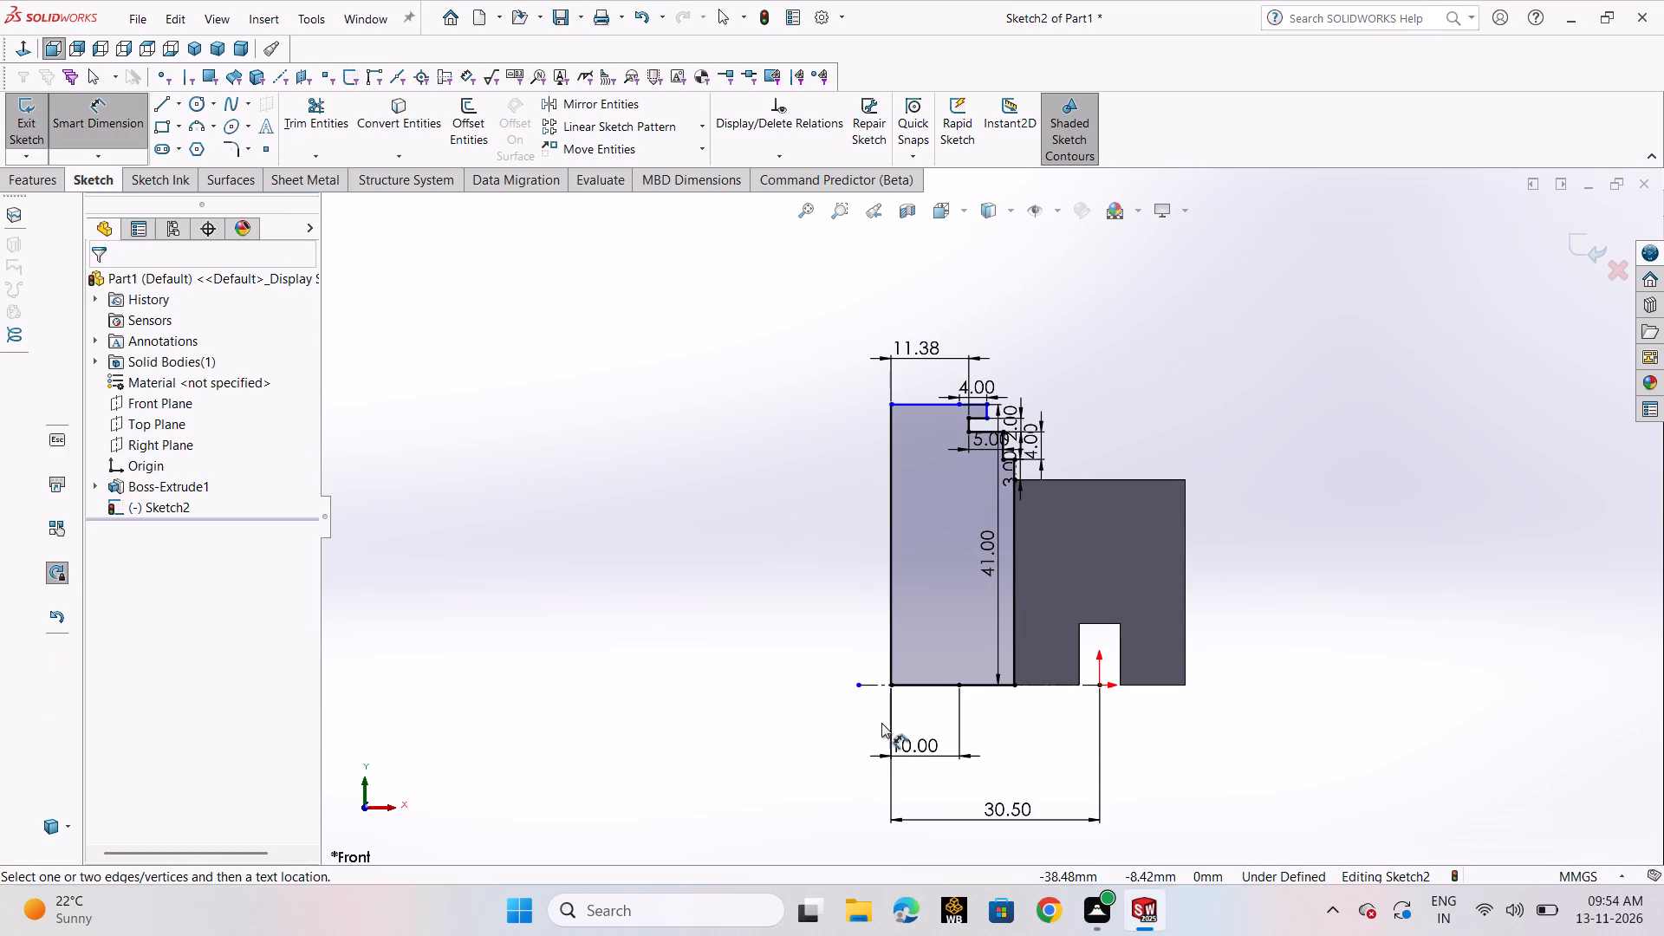
Dimension the length of the longer horizontal line along the profile's top edge.
scroll(1008, 401, "down", 3)
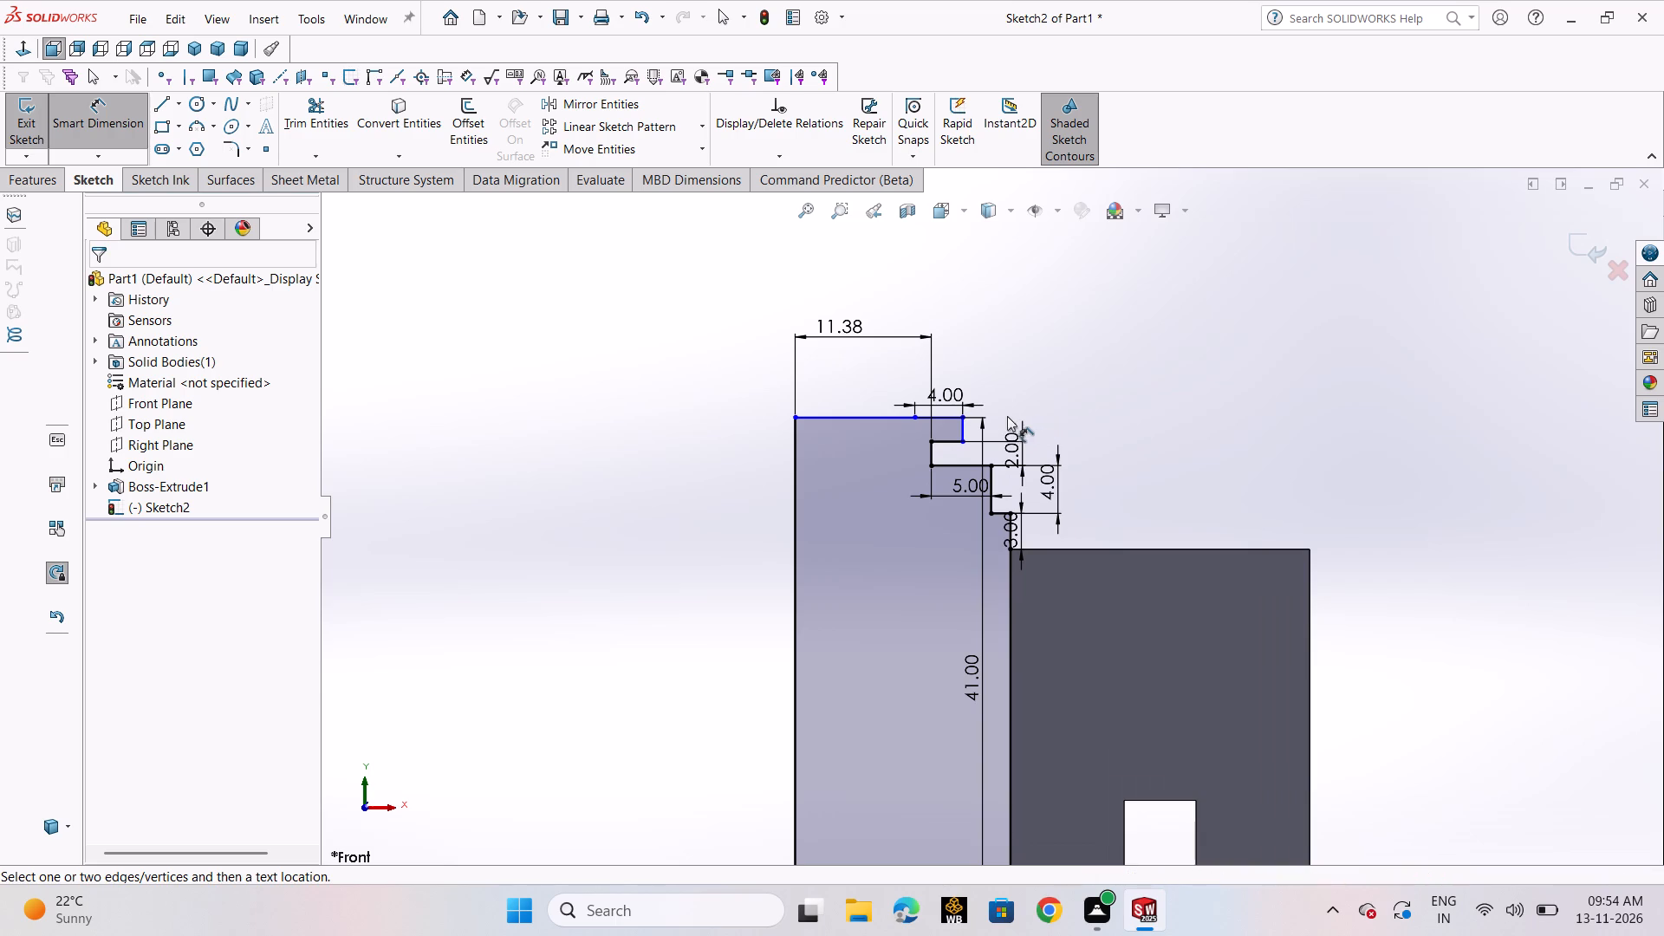
left_click(107, 119)
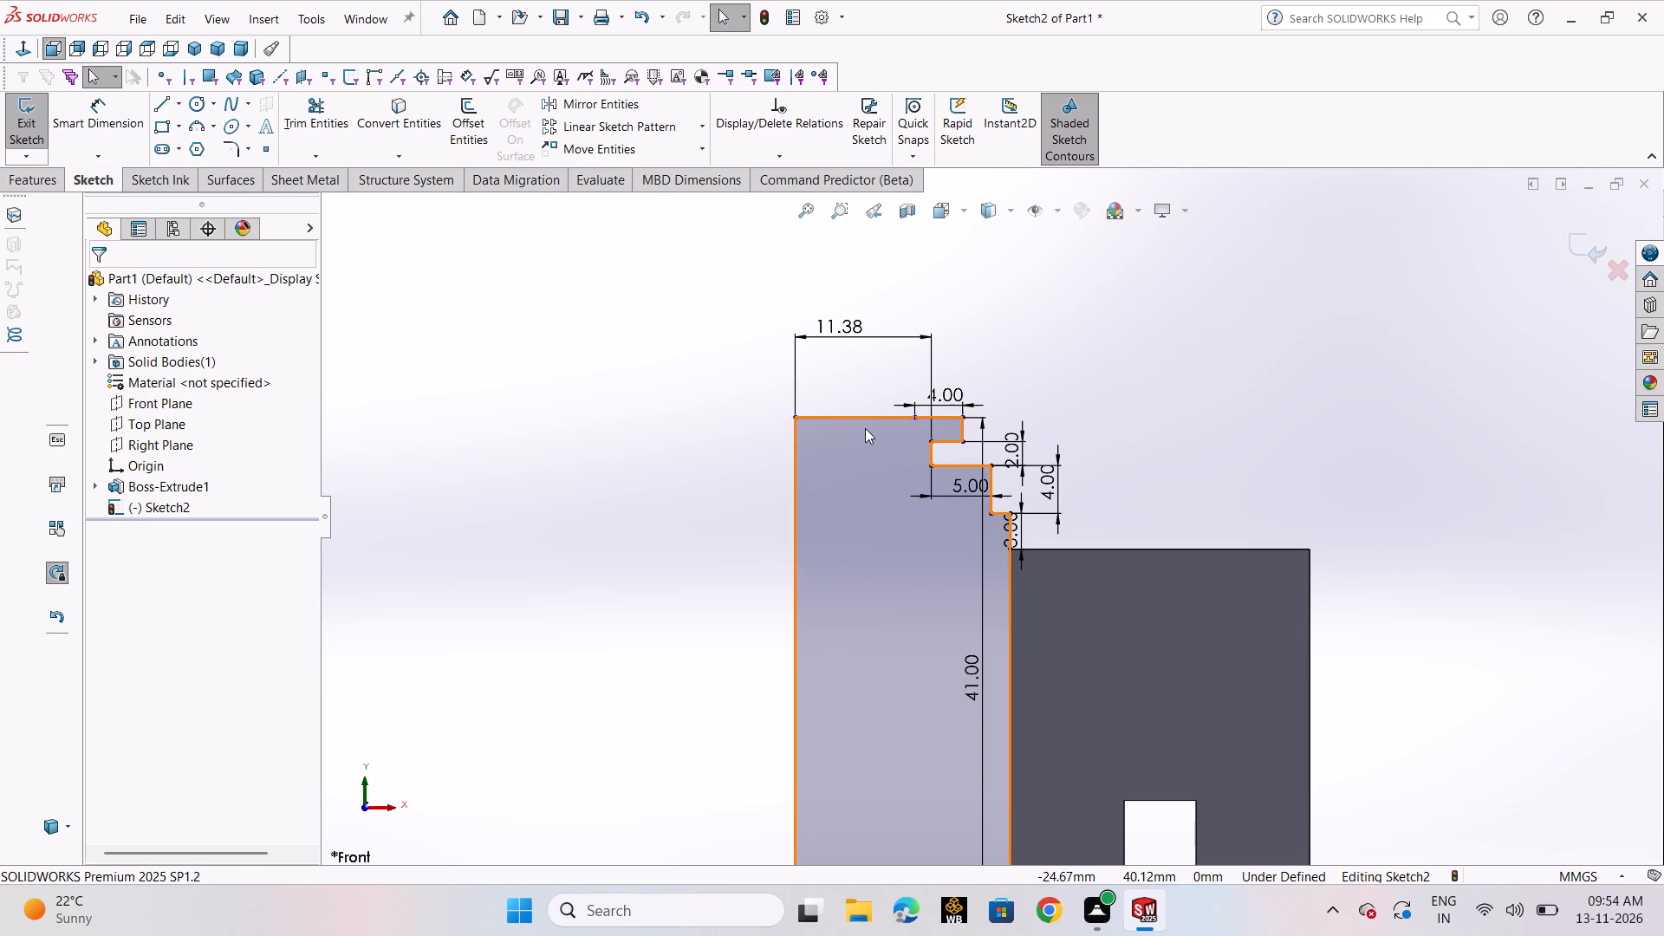
left_click(863, 415)
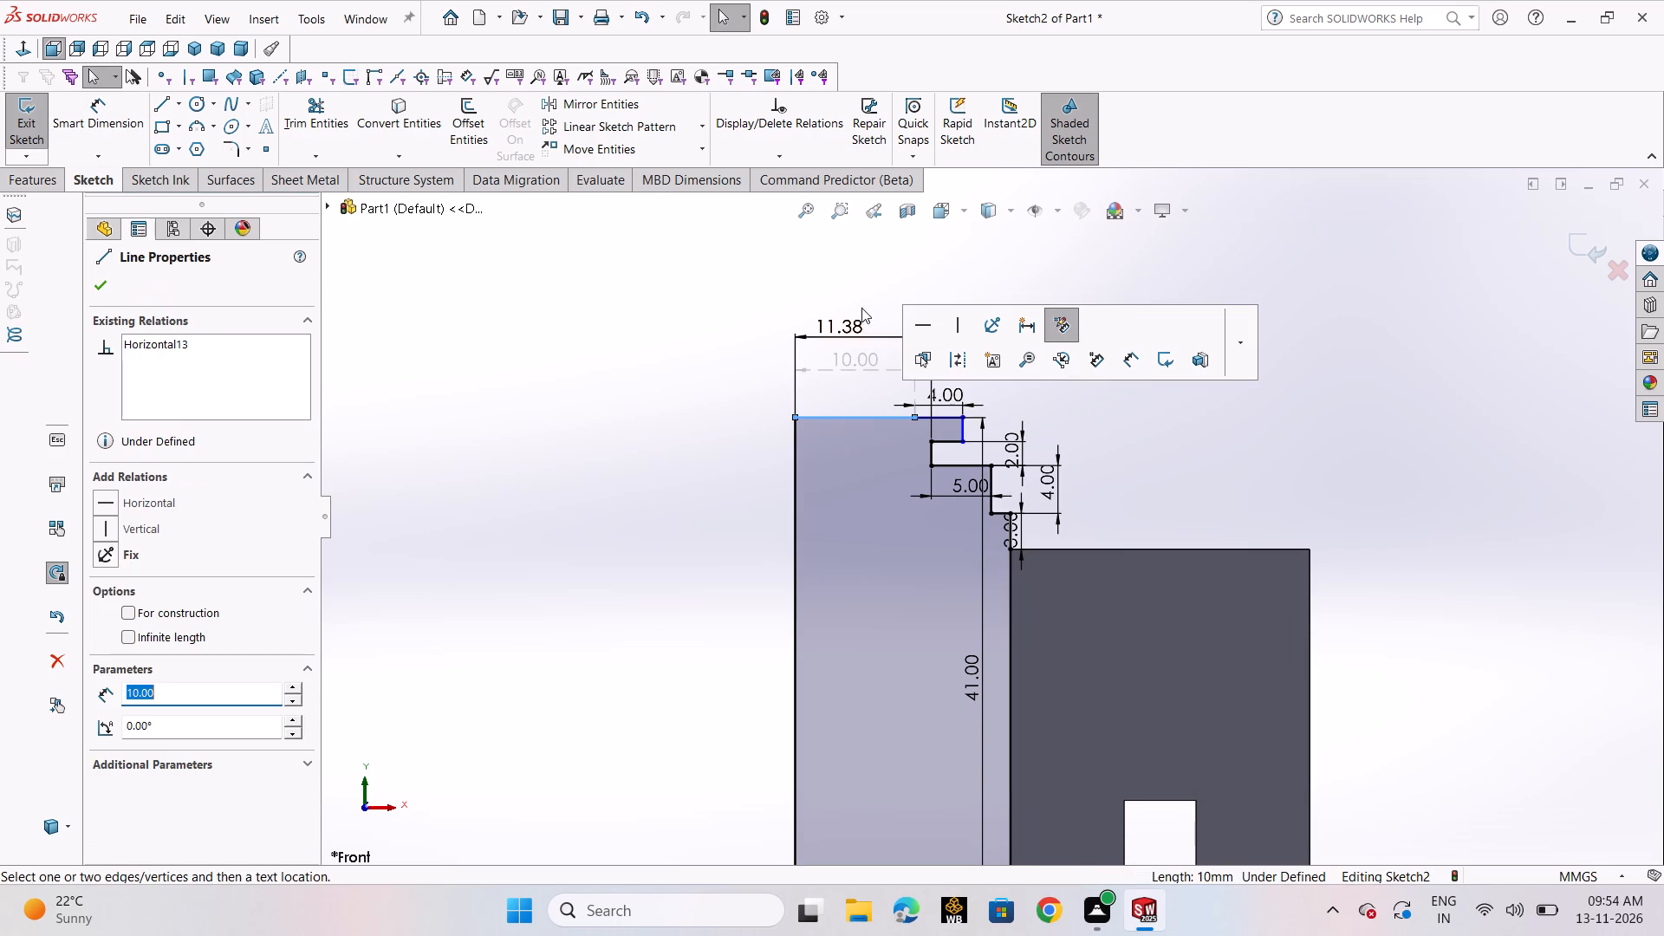
left_click(87, 283)
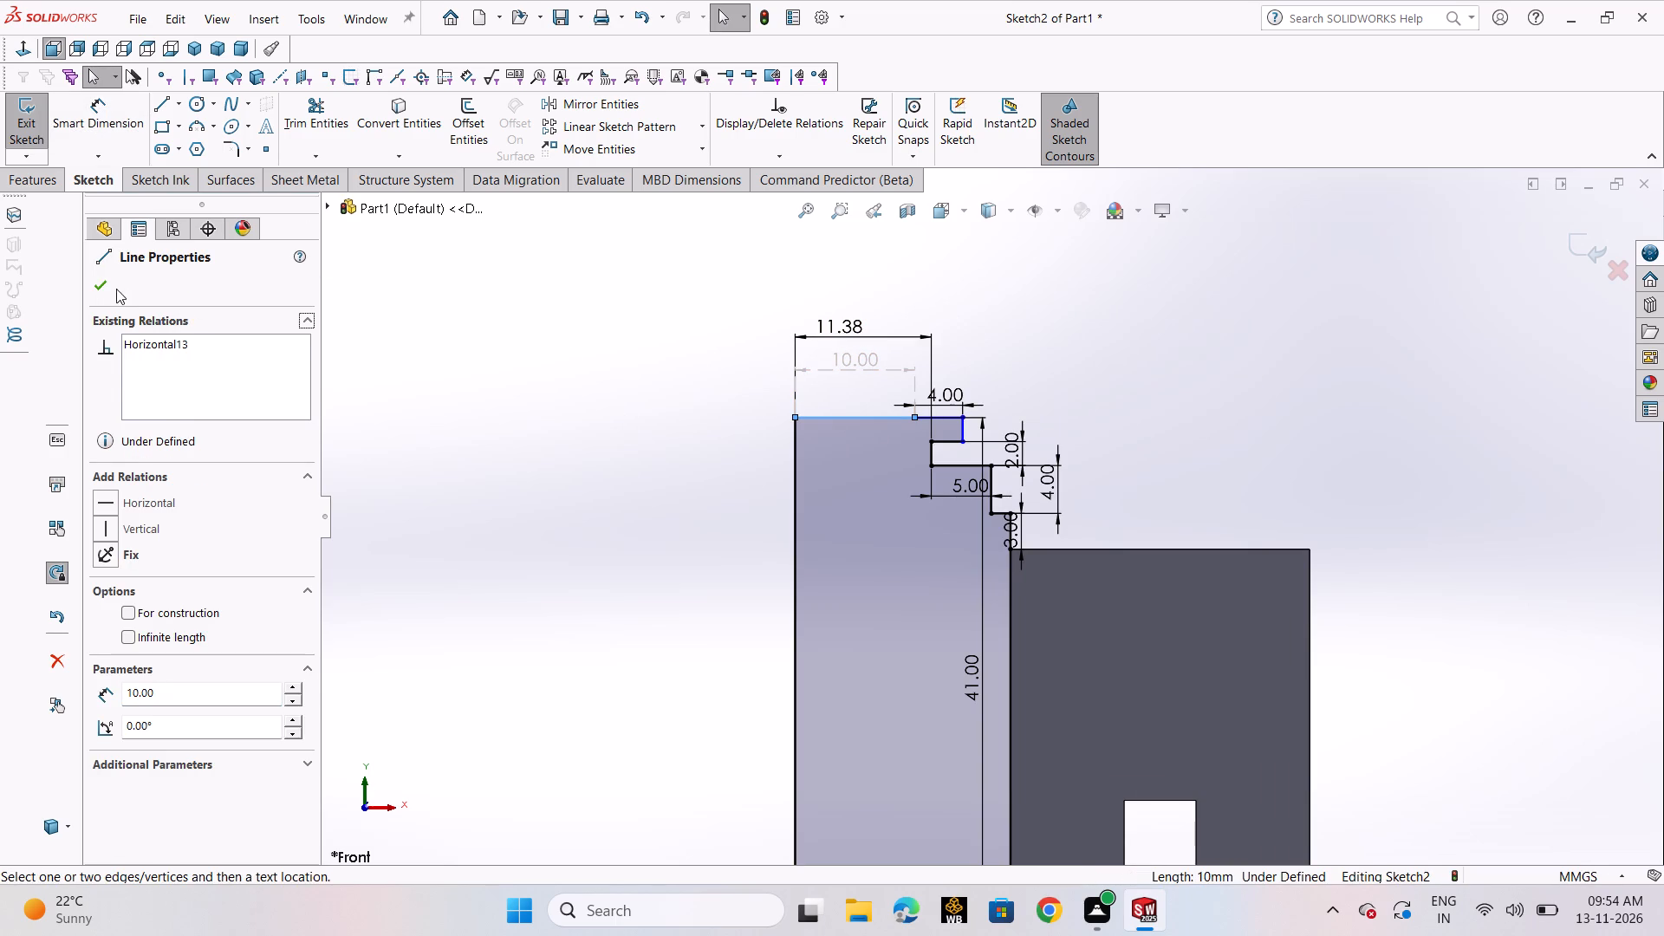
left_click(102, 283)
left_click(119, 127)
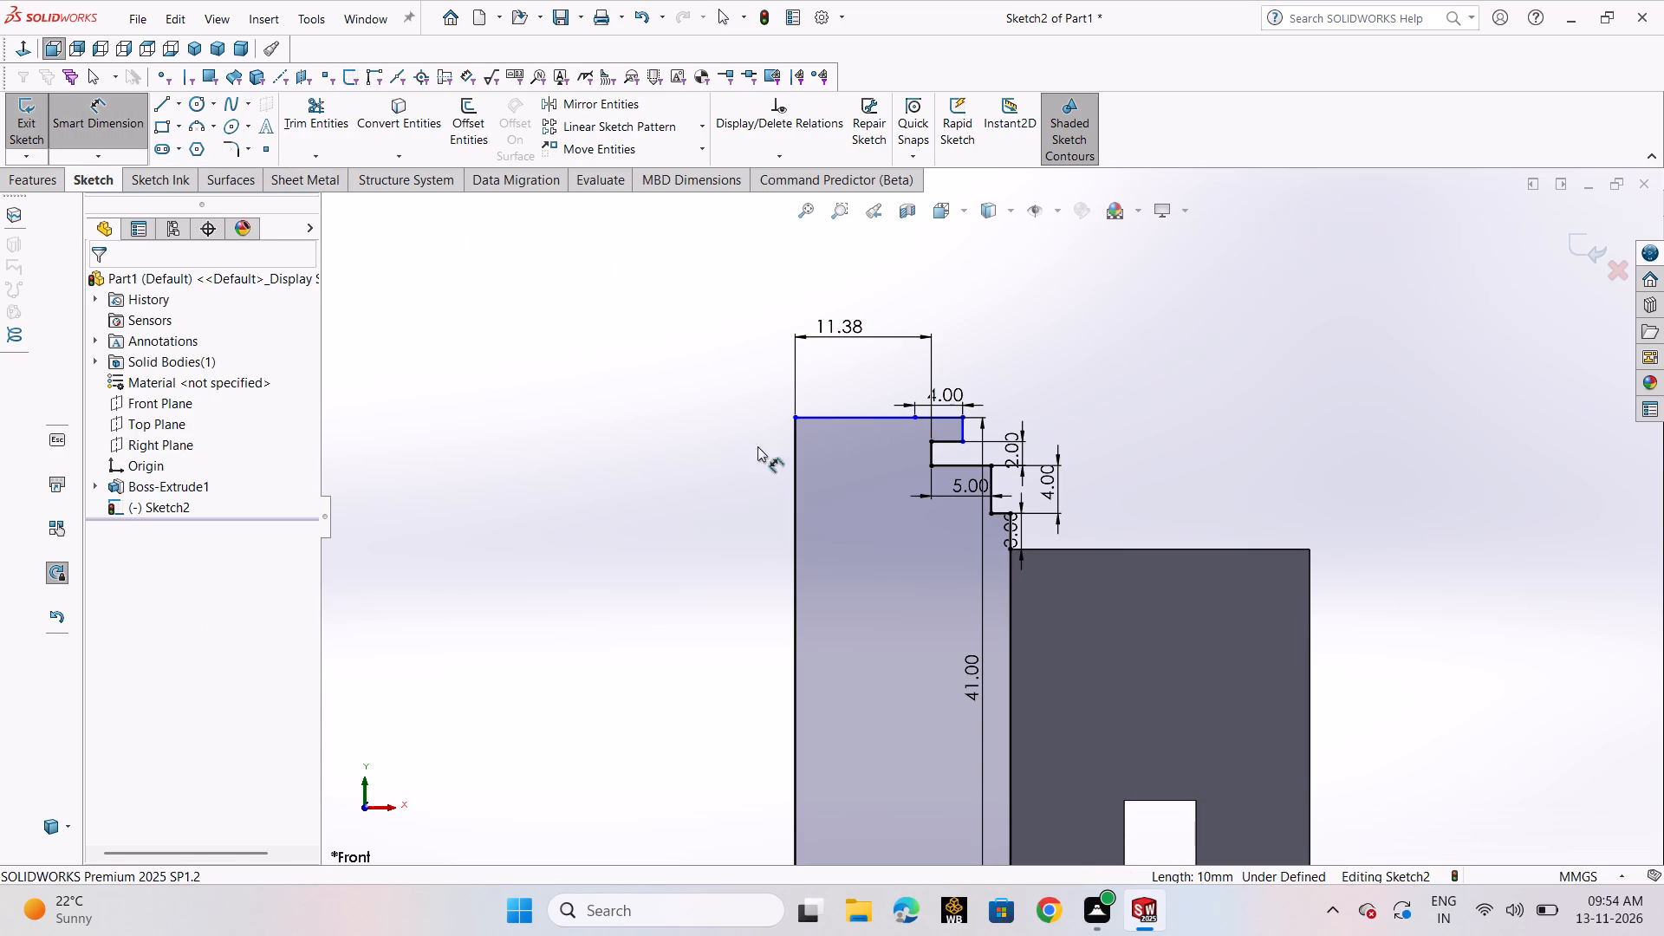
left_click(855, 421)
left_click(860, 533)
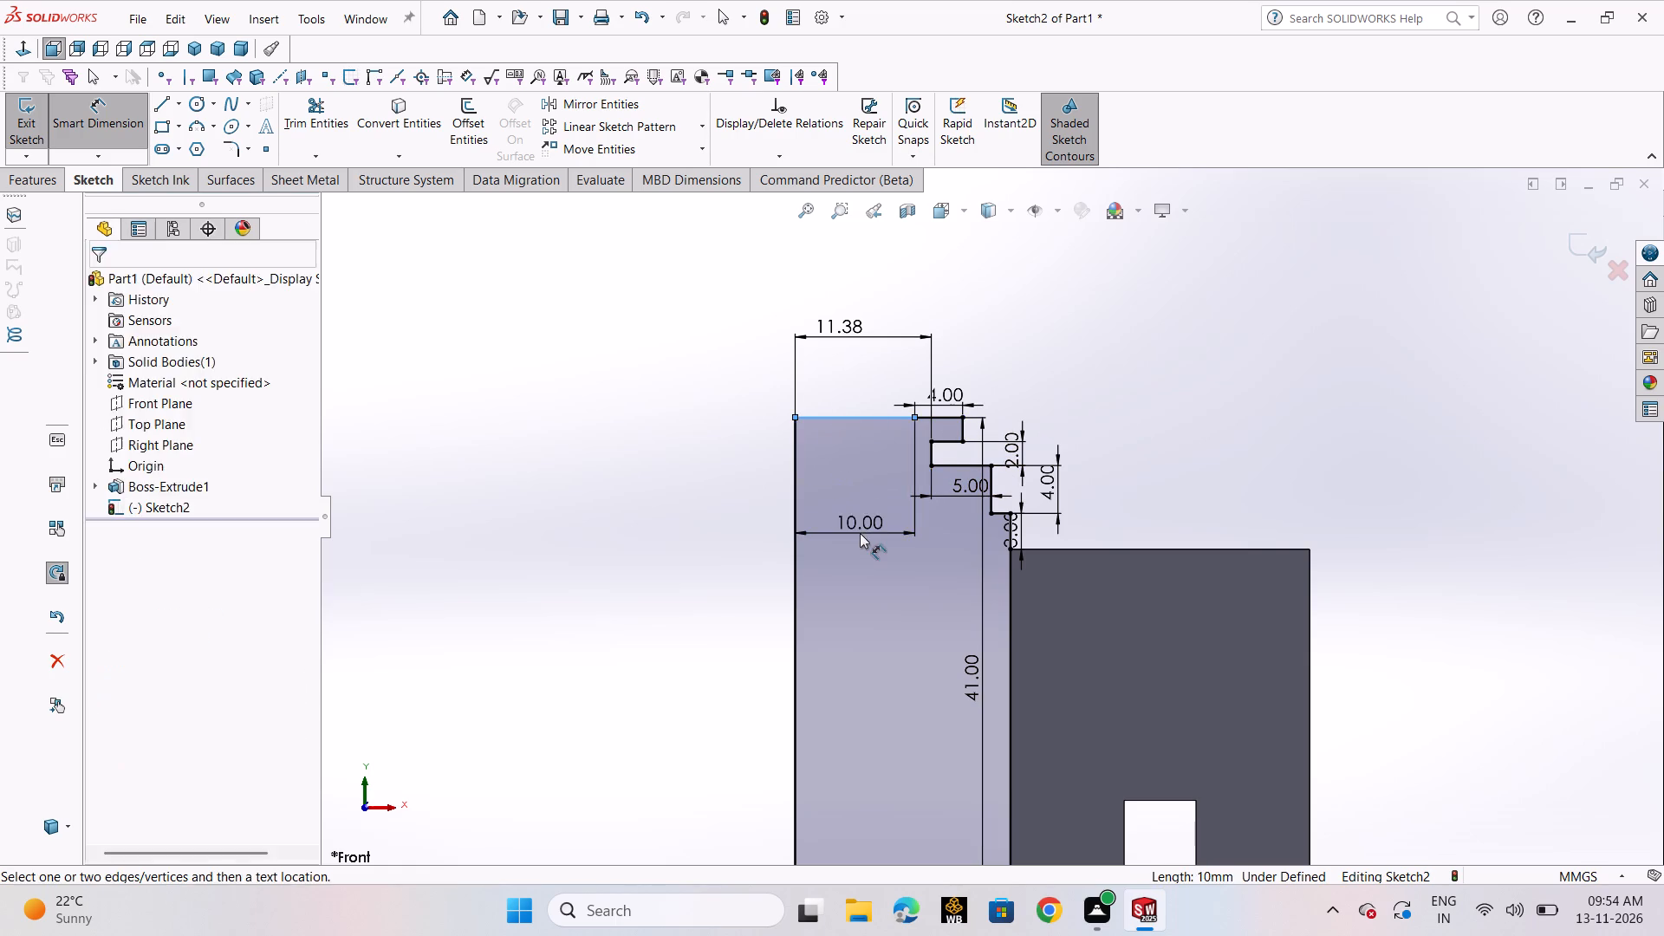
left_click(782, 504)
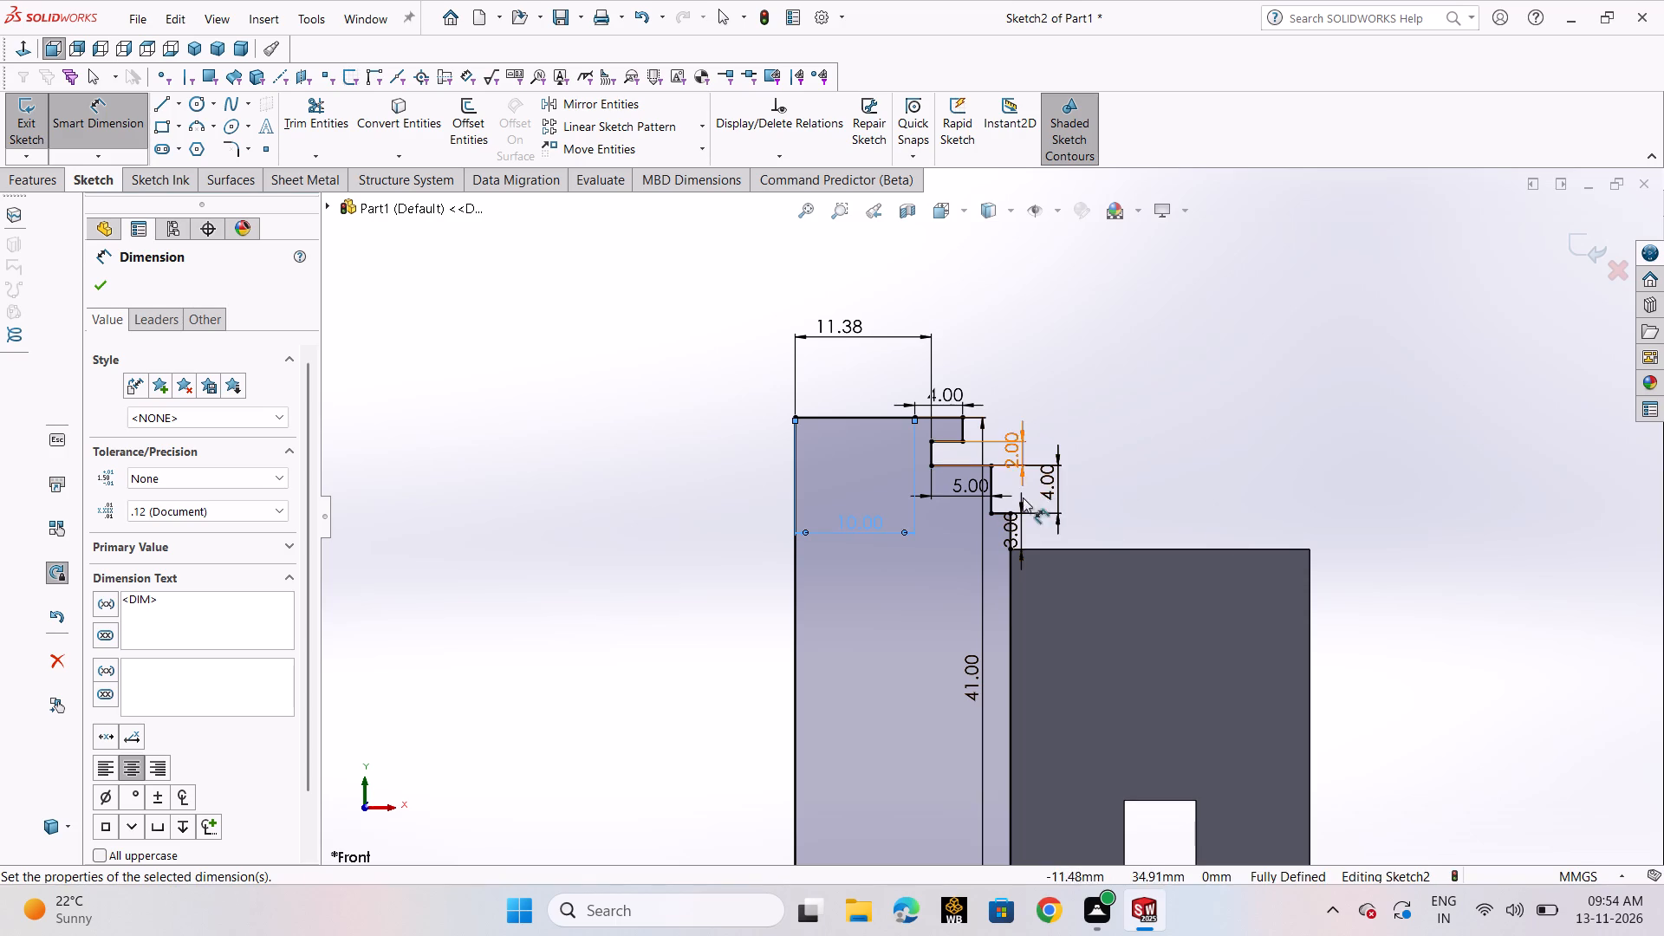
scroll(1025, 496, "down", 6)
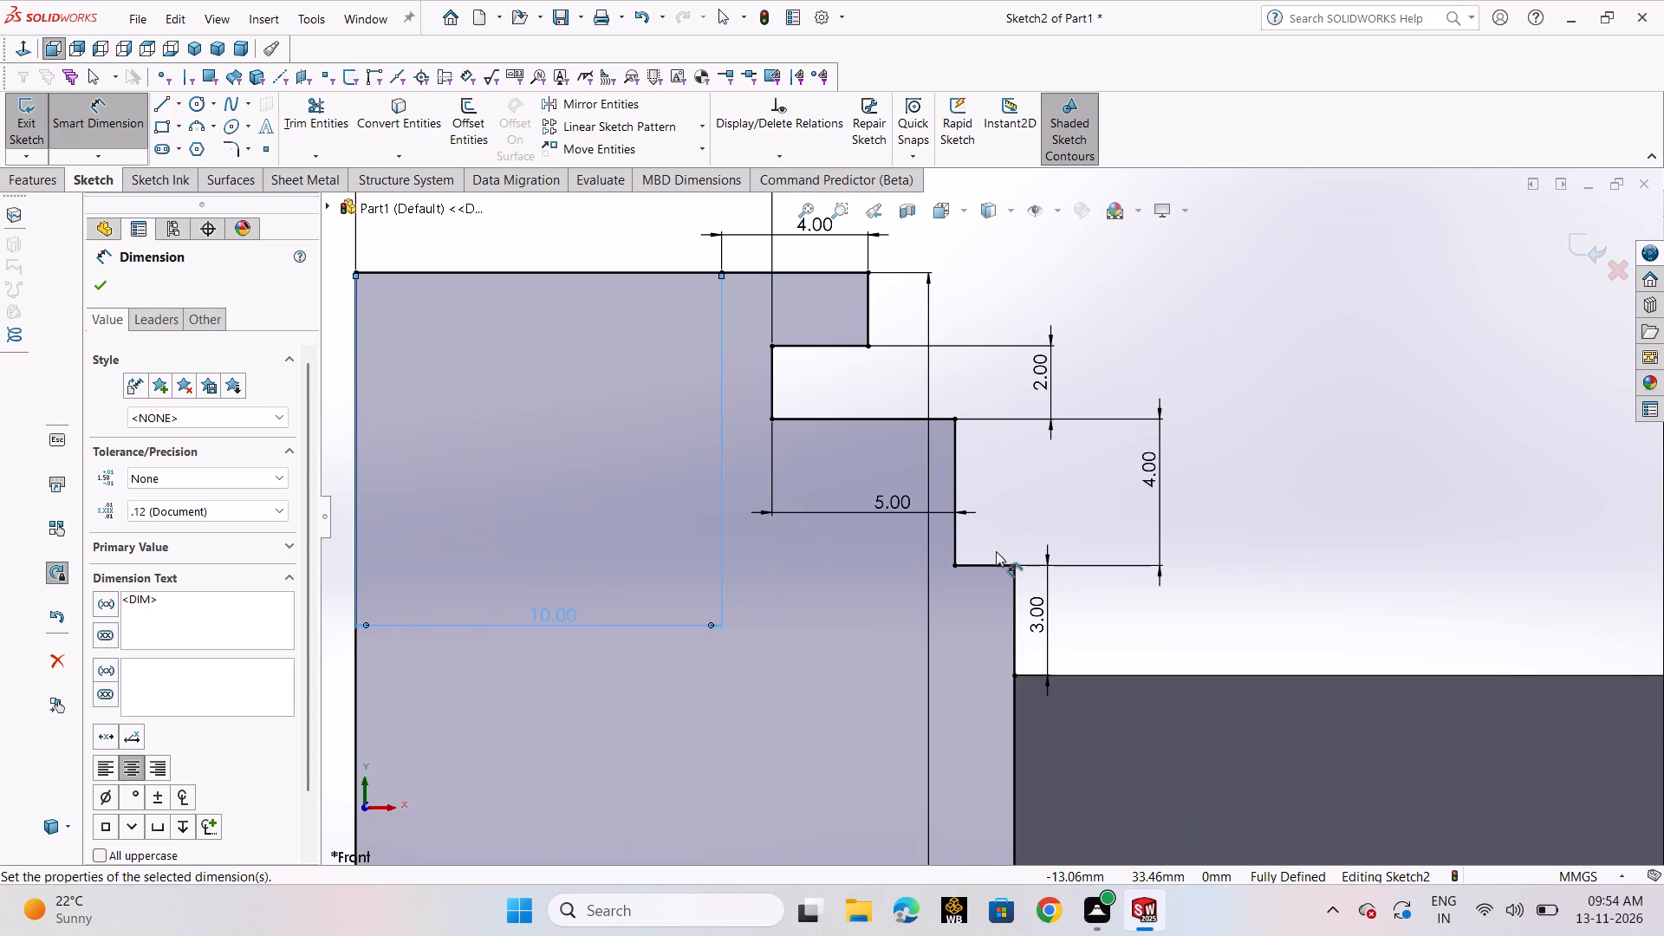
left_click(97, 287)
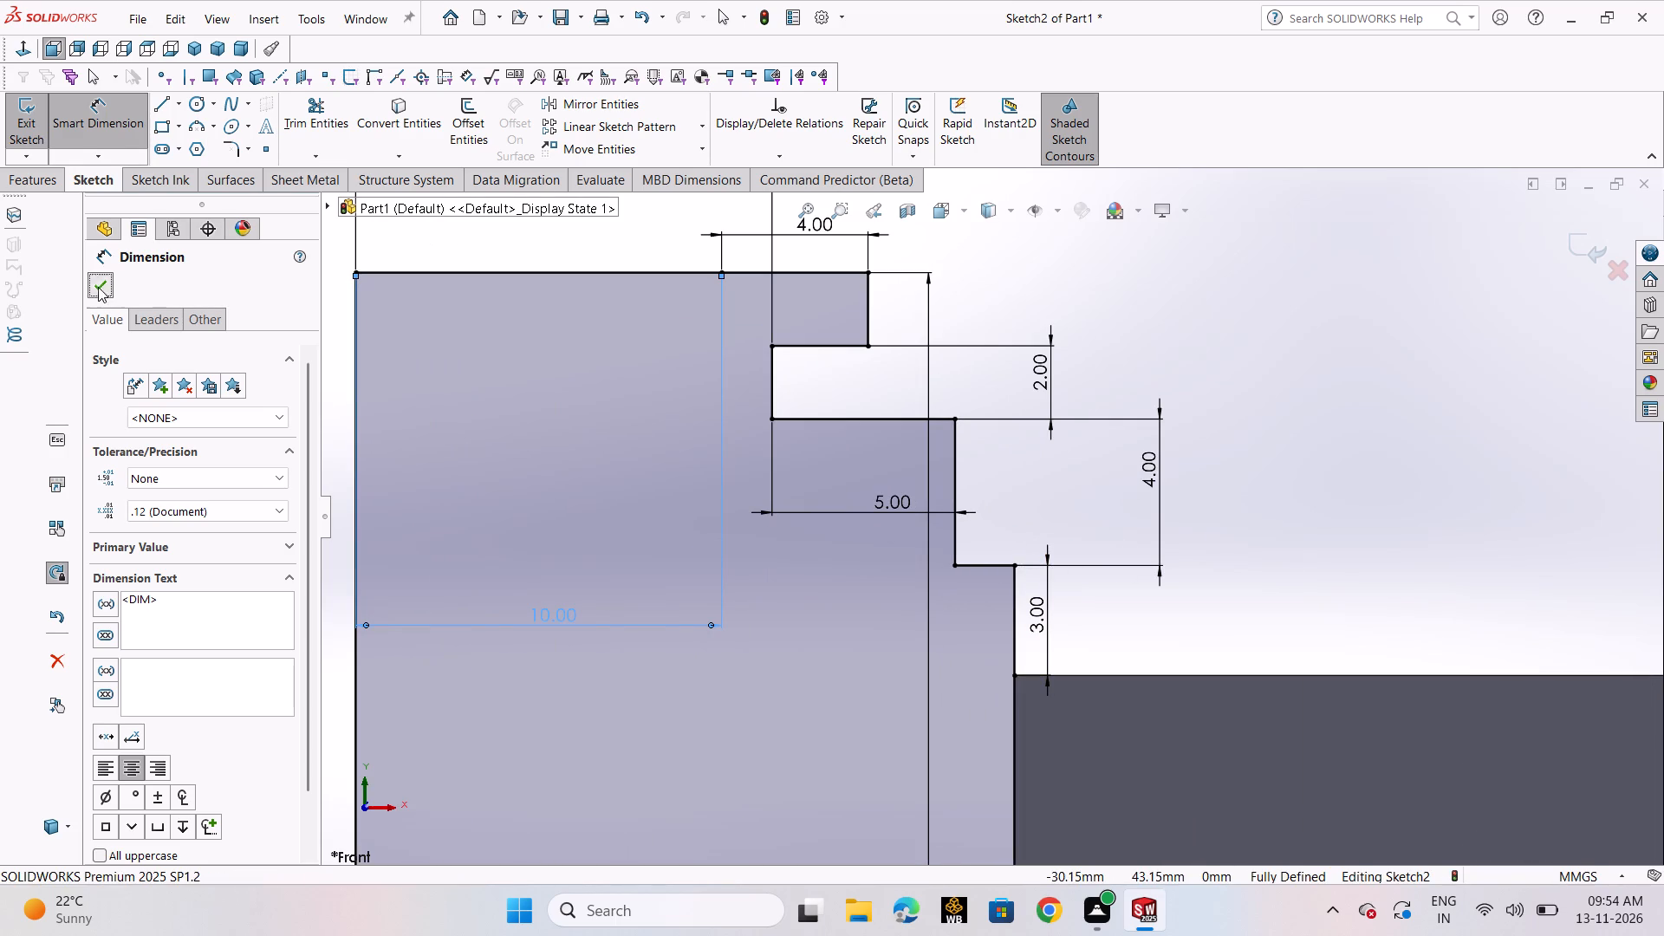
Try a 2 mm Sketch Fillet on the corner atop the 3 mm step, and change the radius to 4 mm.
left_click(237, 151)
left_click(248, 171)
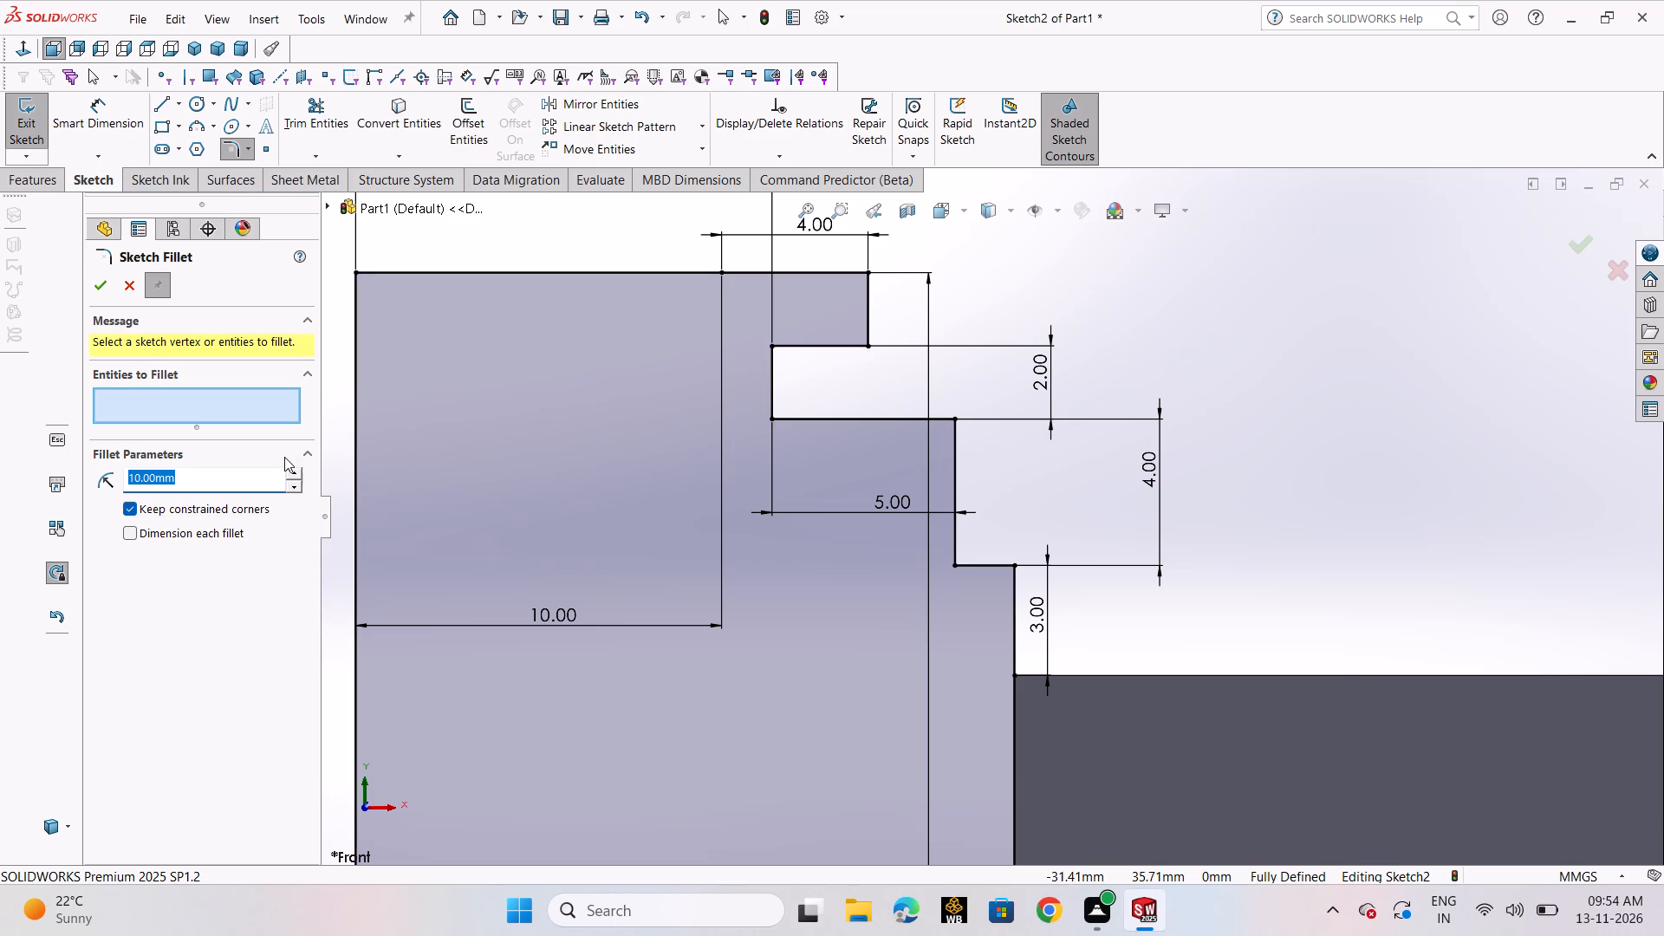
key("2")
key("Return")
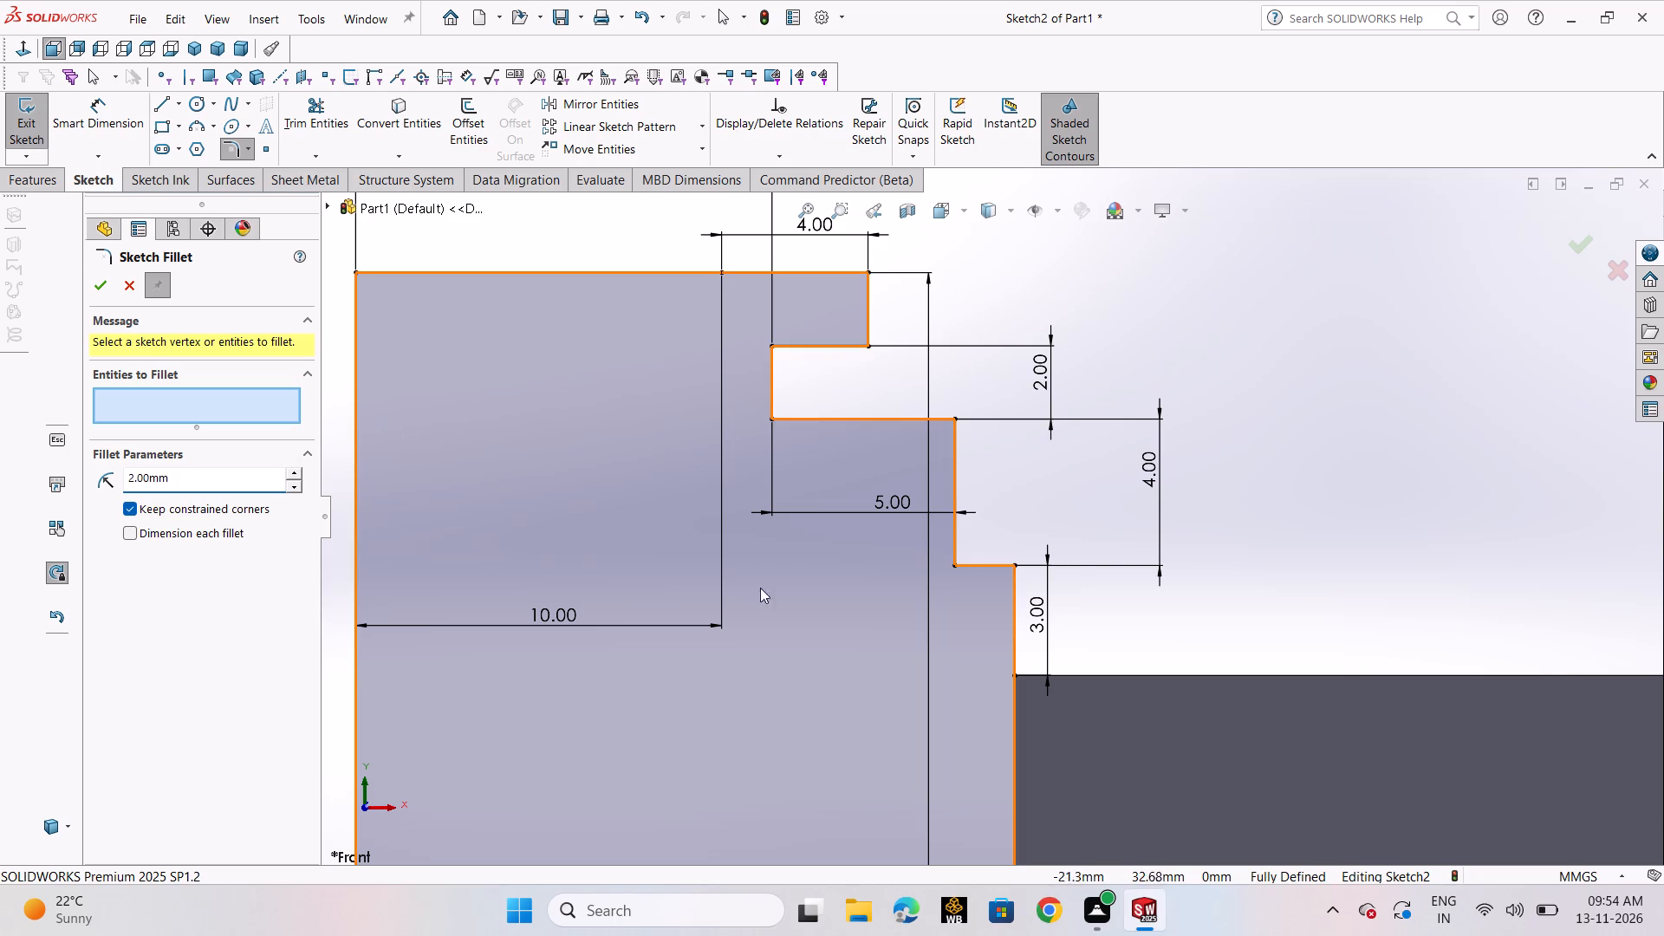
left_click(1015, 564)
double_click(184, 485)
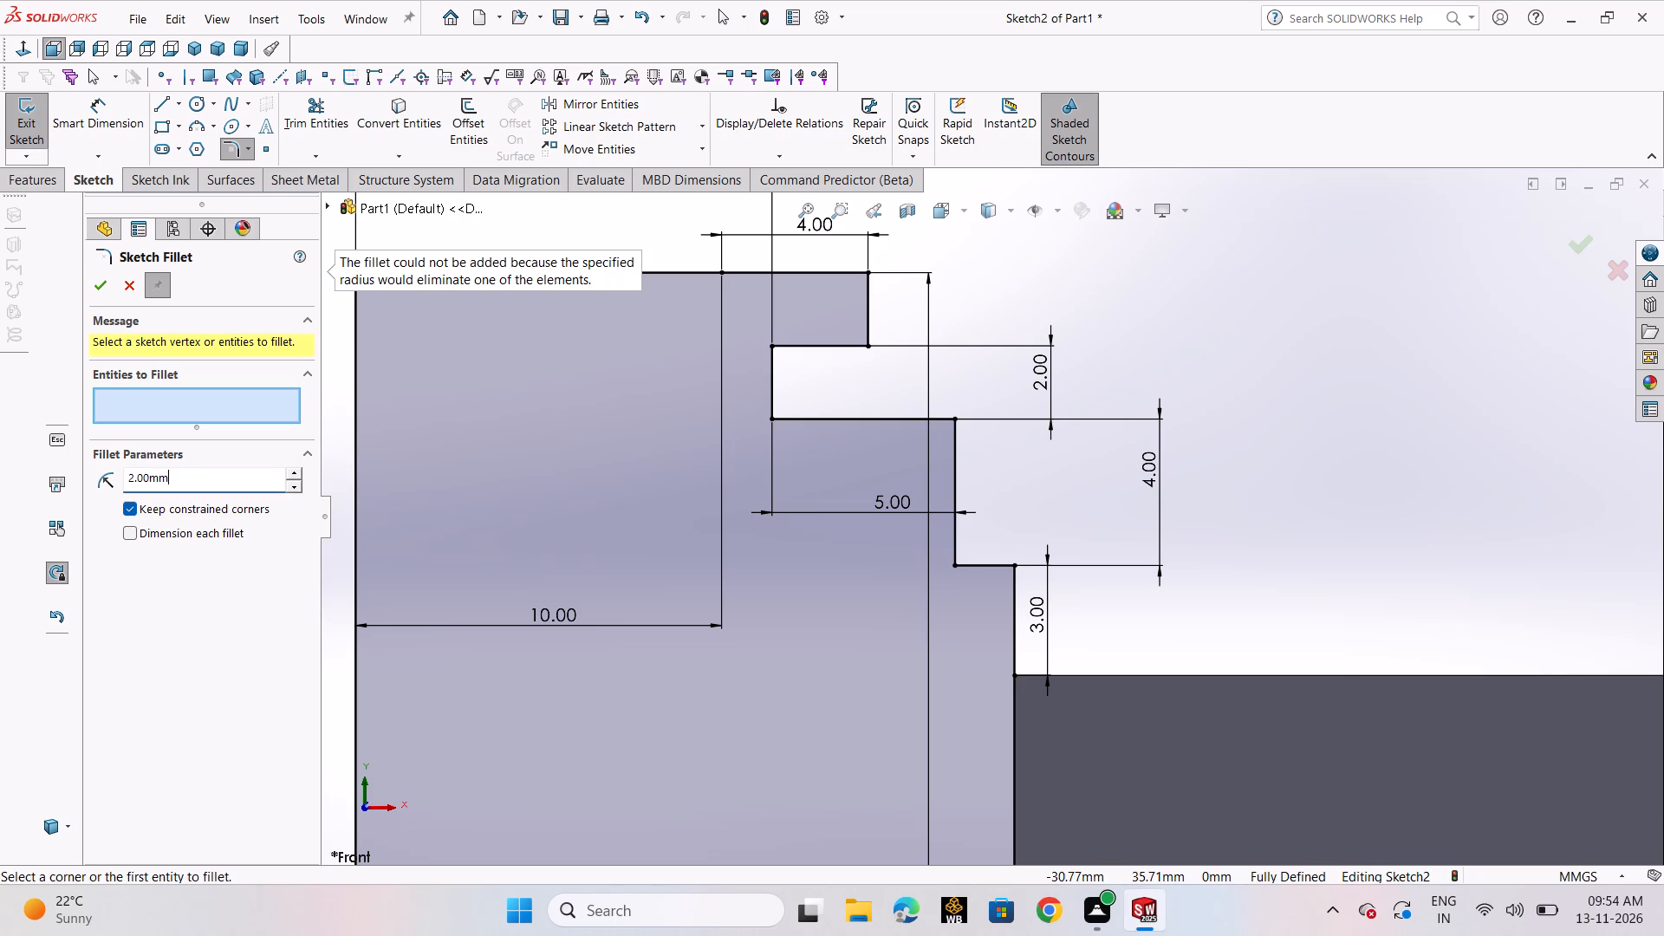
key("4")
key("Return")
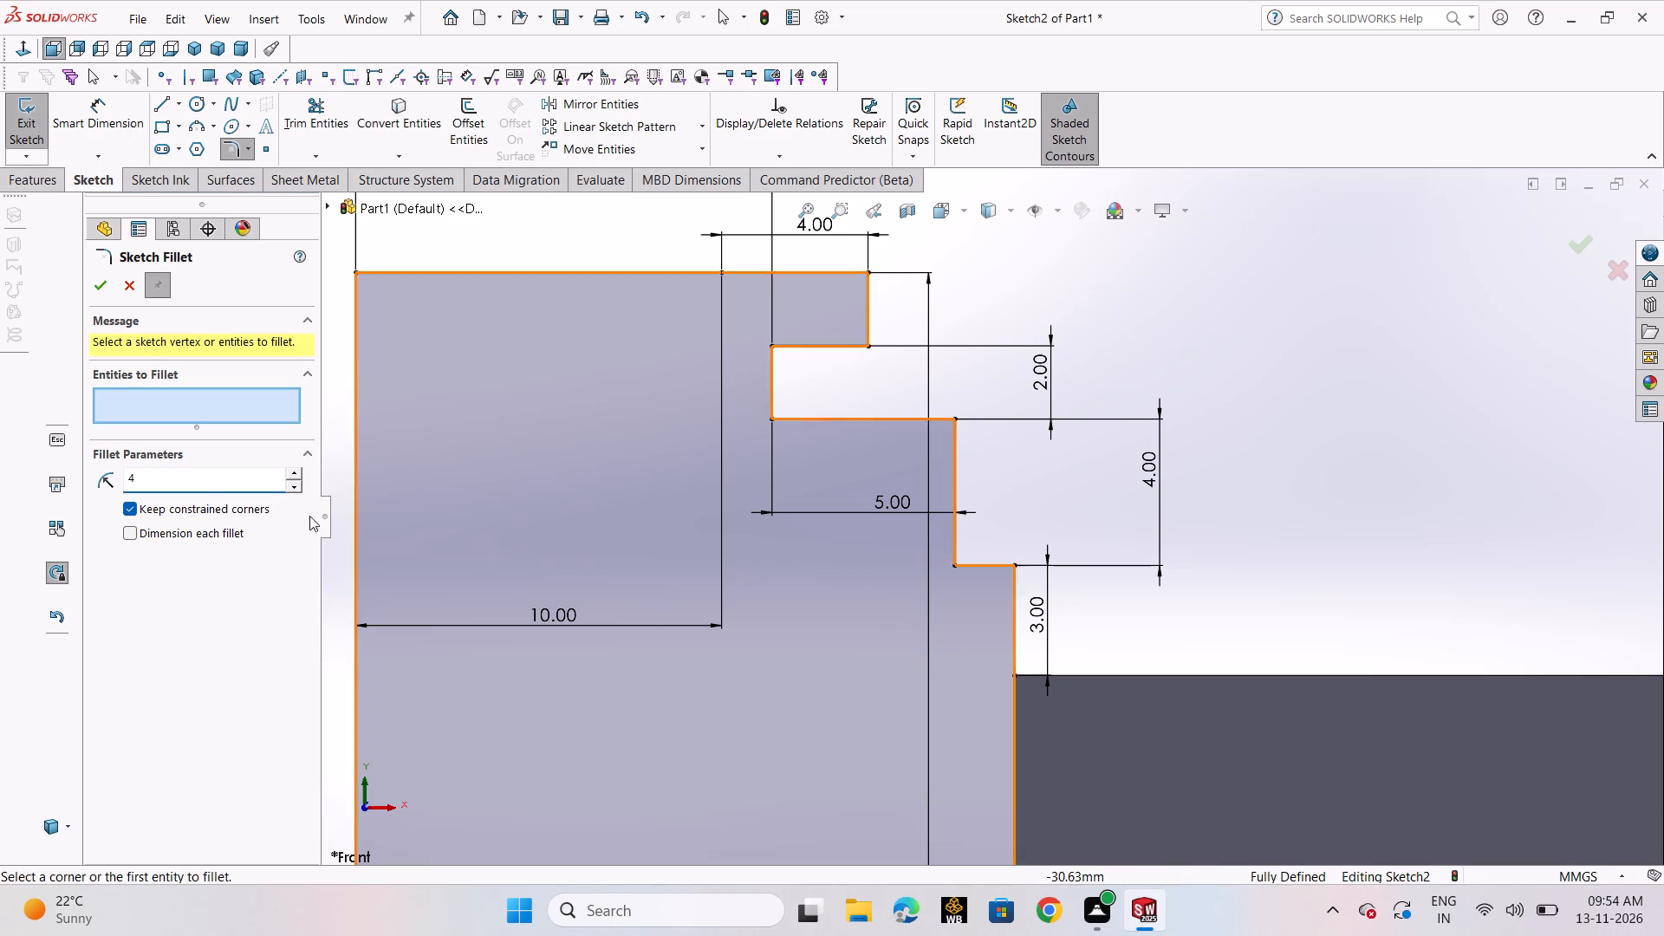
Apply 1 mm sketch fillets to the outer corners atop the profile's 3 mm and 4 mm vertical steps.
double_click(196, 487)
key("1")
key("Return")
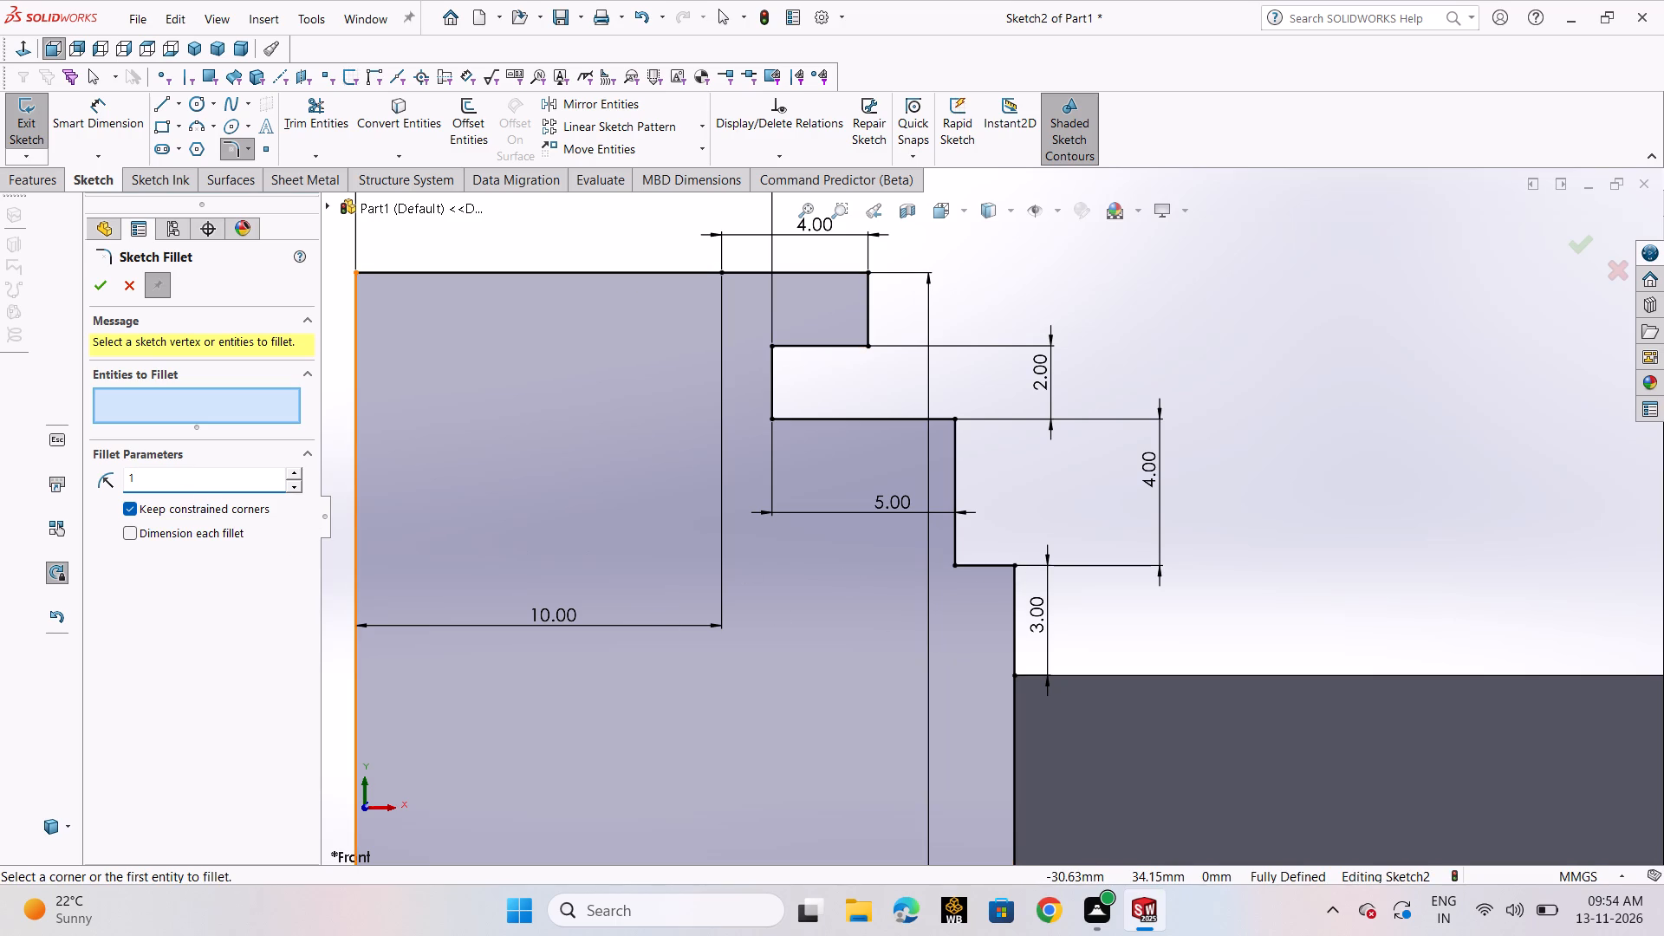
left_click(1019, 566)
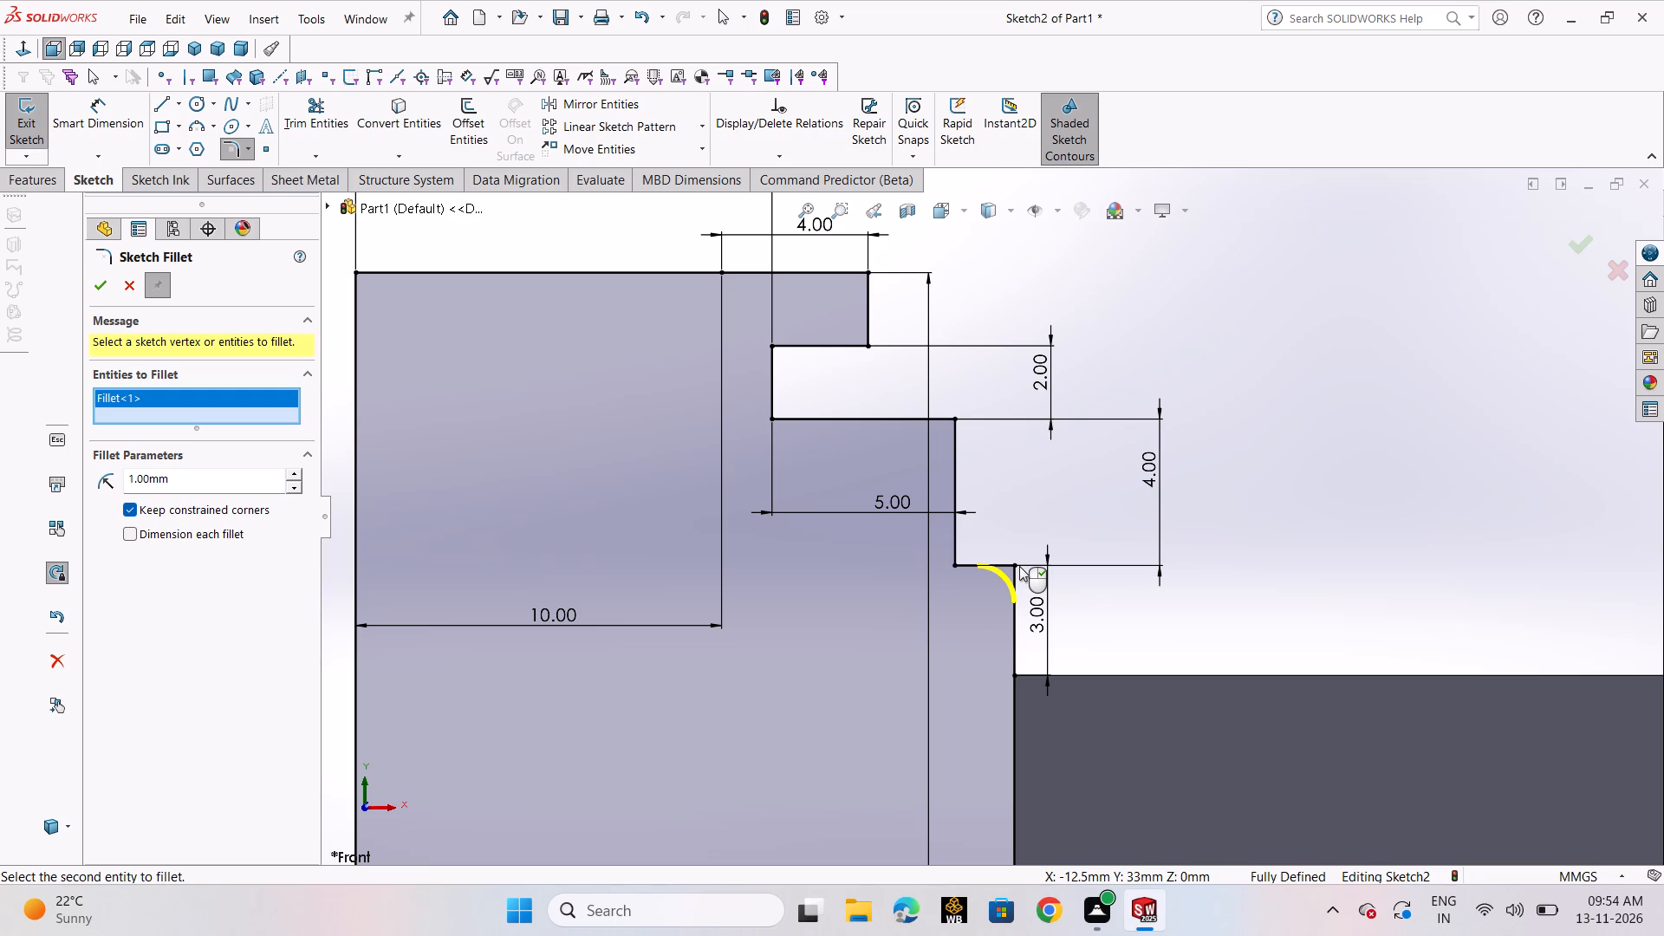
left_click(954, 415)
left_click(103, 283)
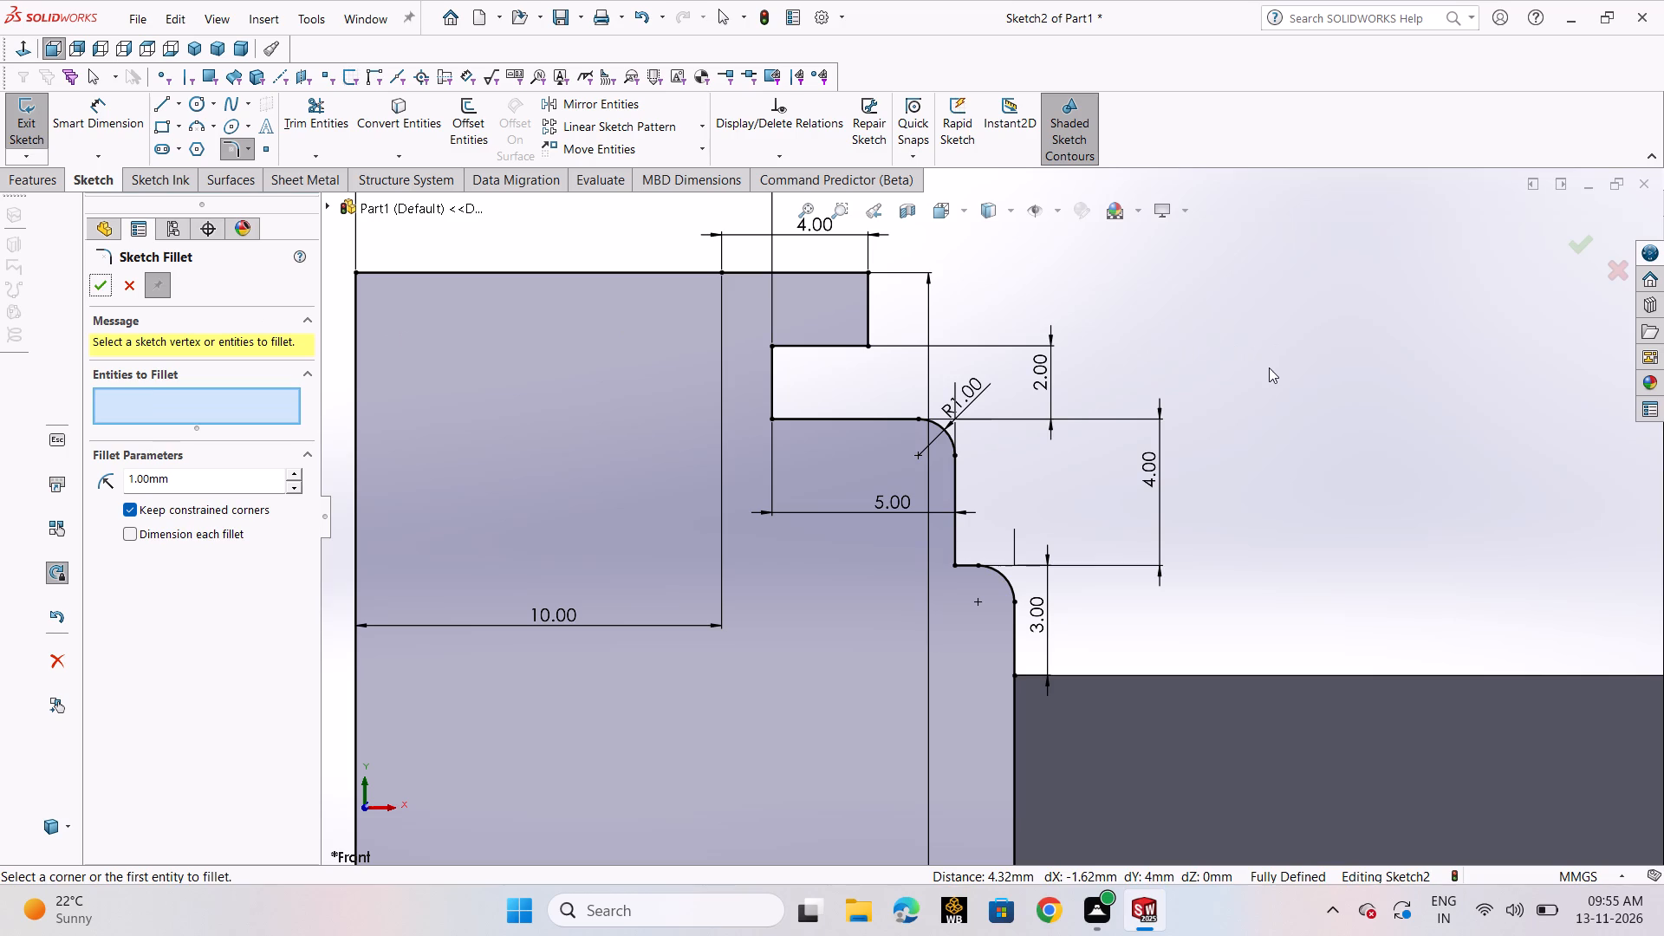
scroll(1234, 475, "up", 5)
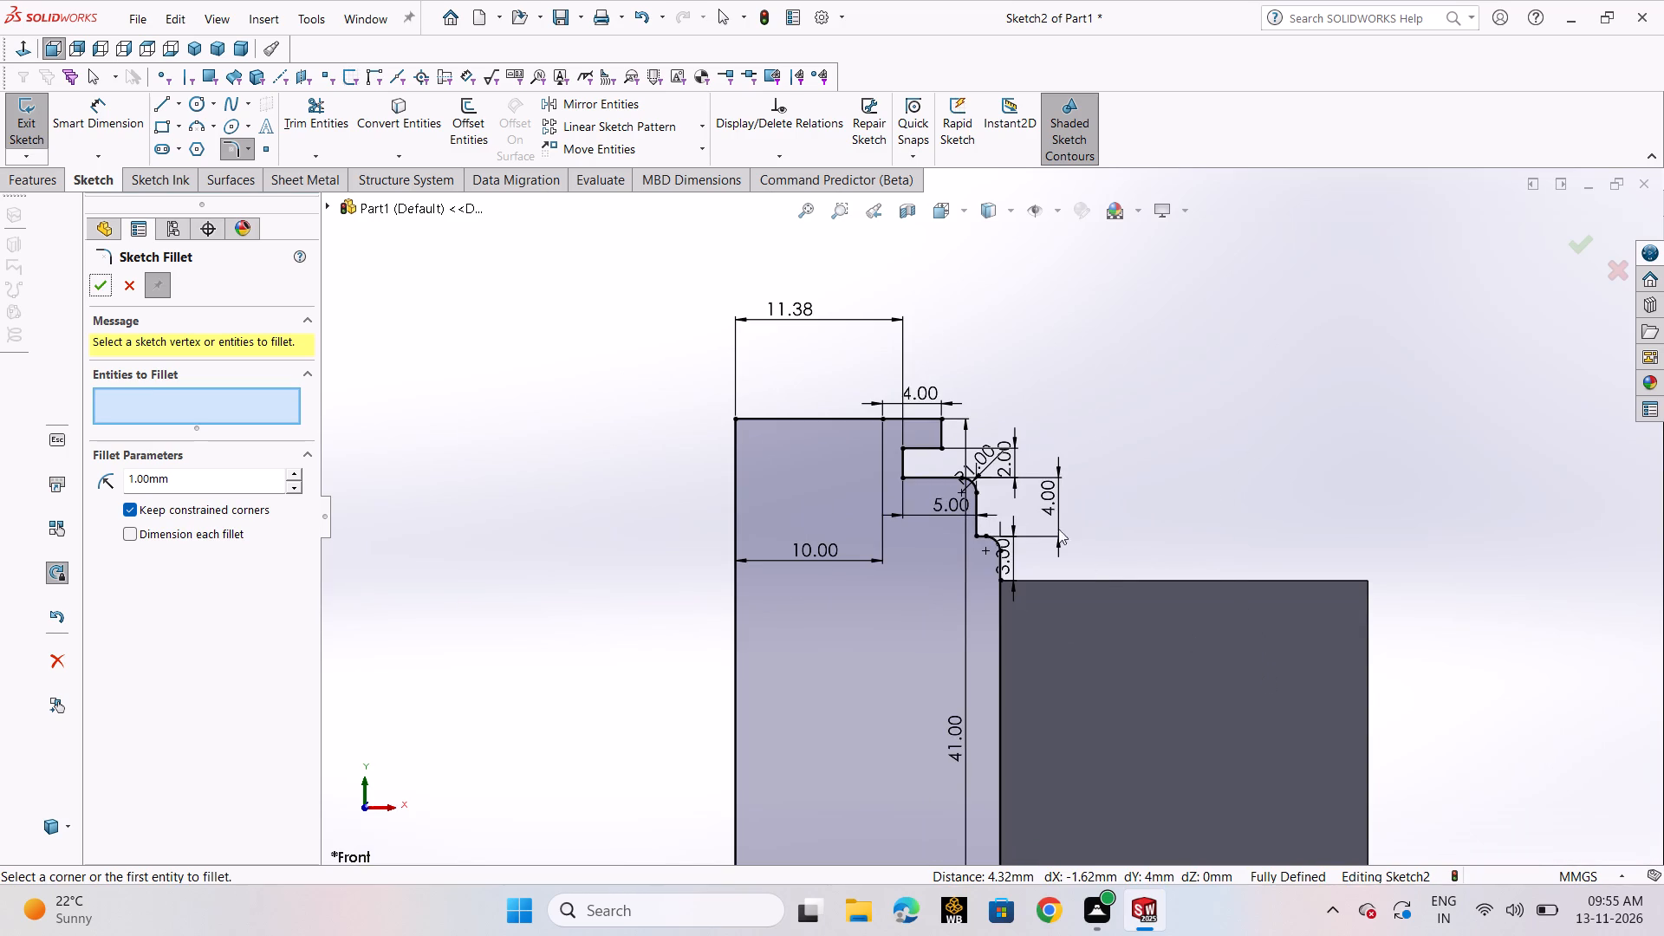
scroll(1034, 510, "down", 2)
scroll(1040, 517, "up", 6)
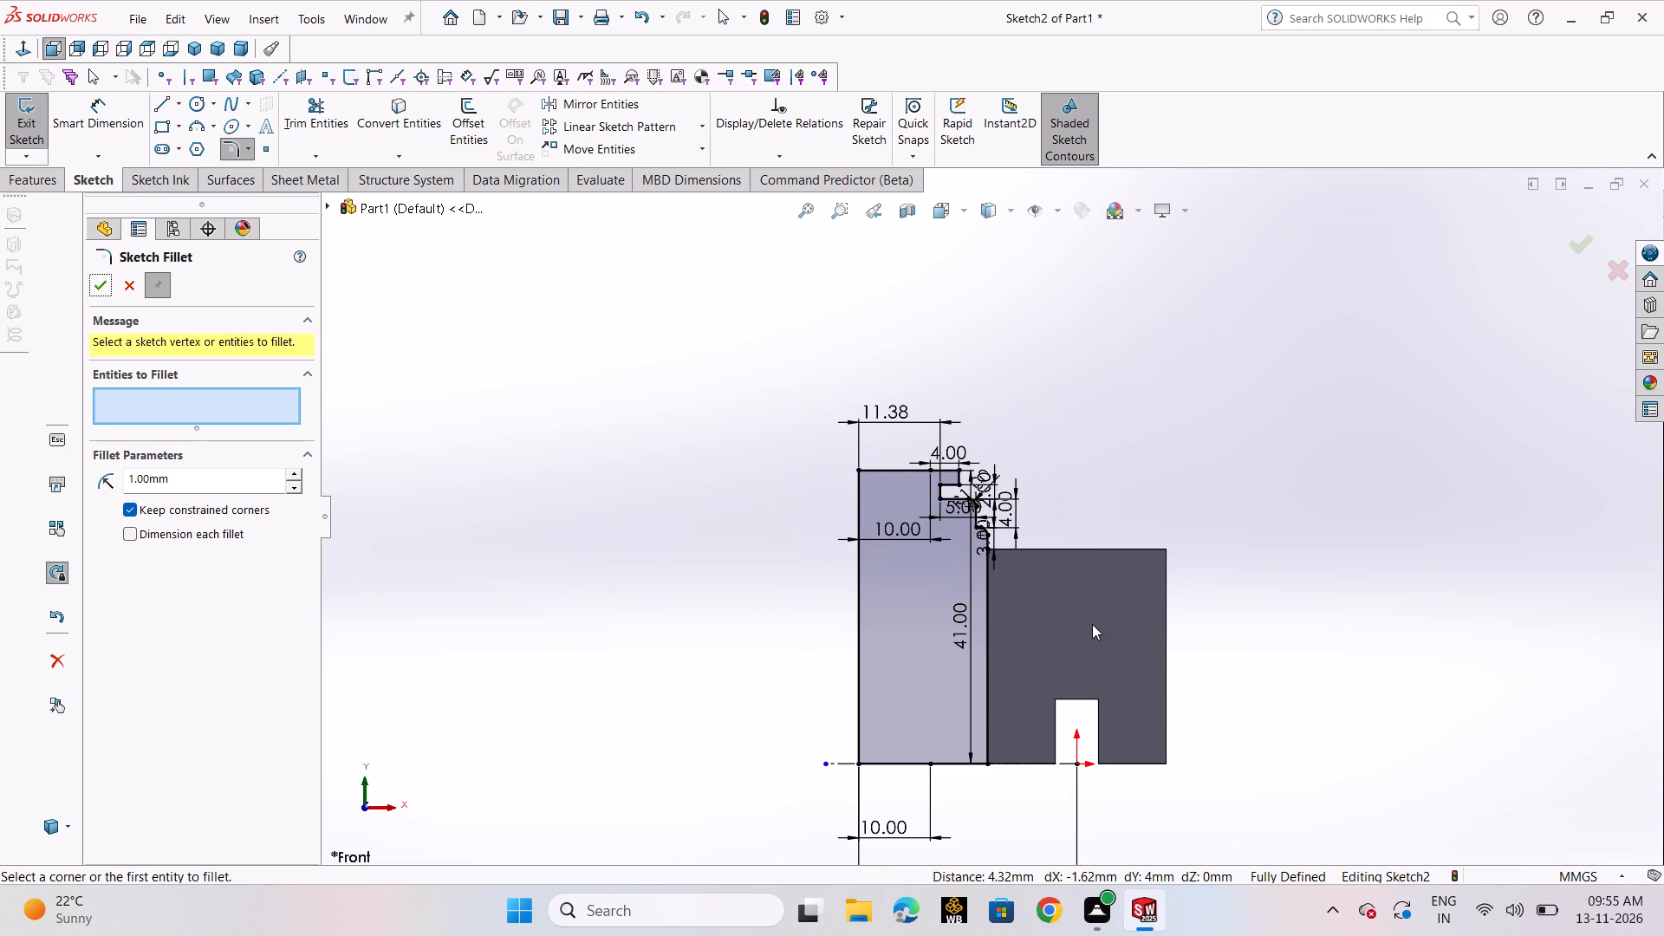
left_click(104, 278)
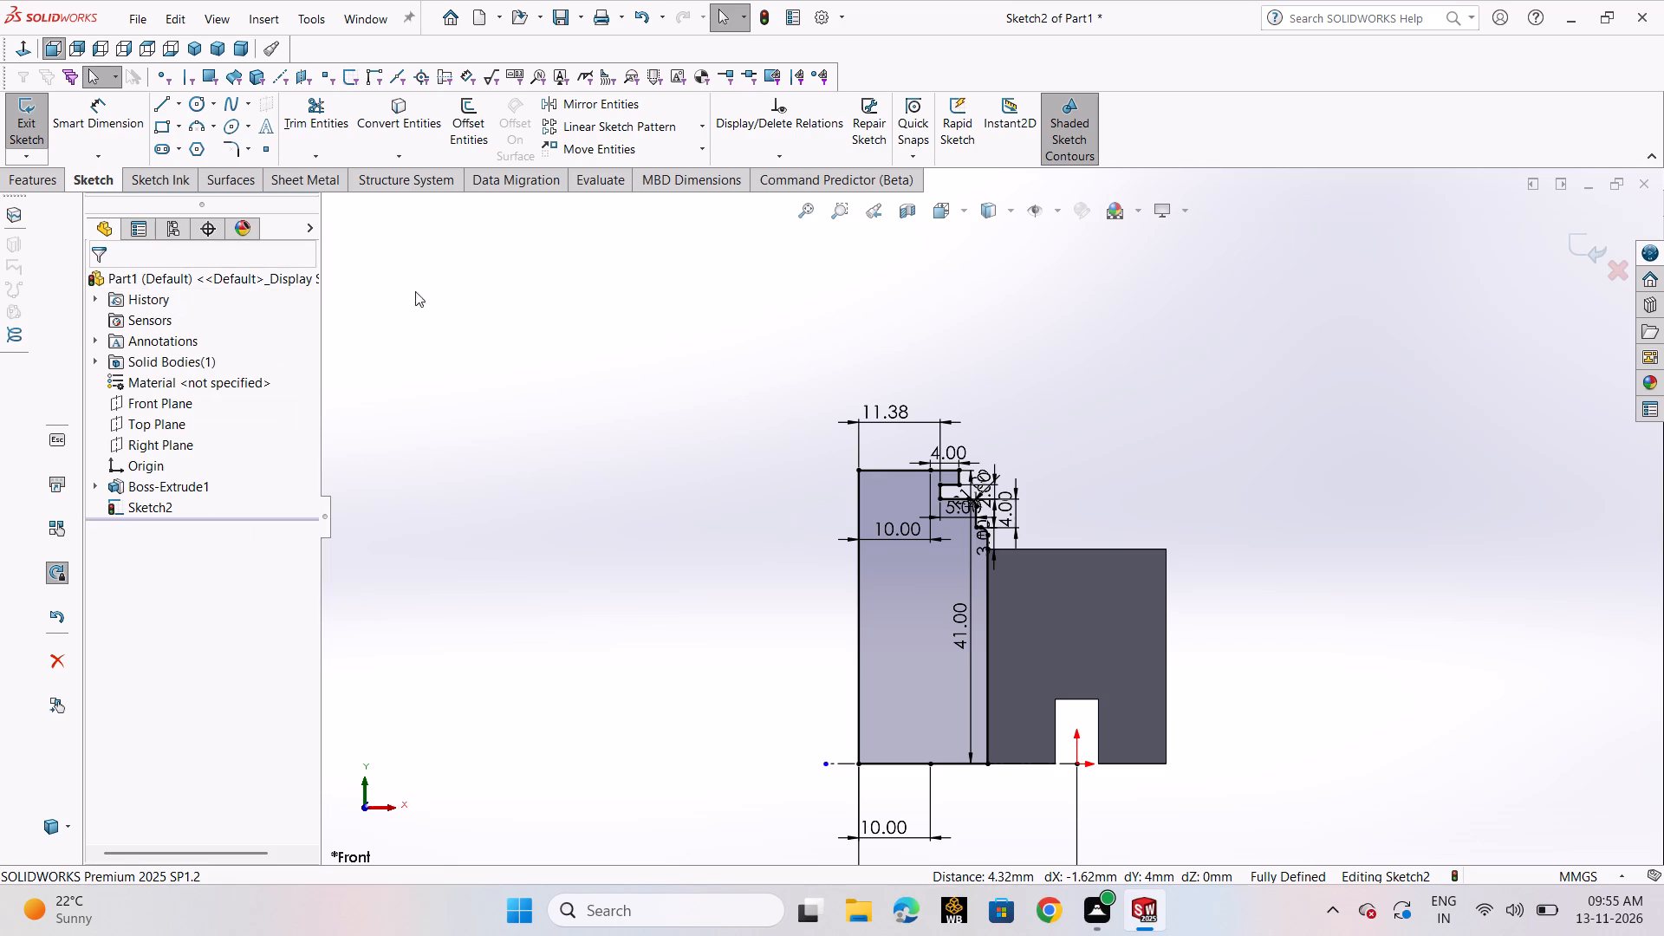
Finish and exit the stepped profile sketch.
left_click(478, 400)
left_click(19, 105)
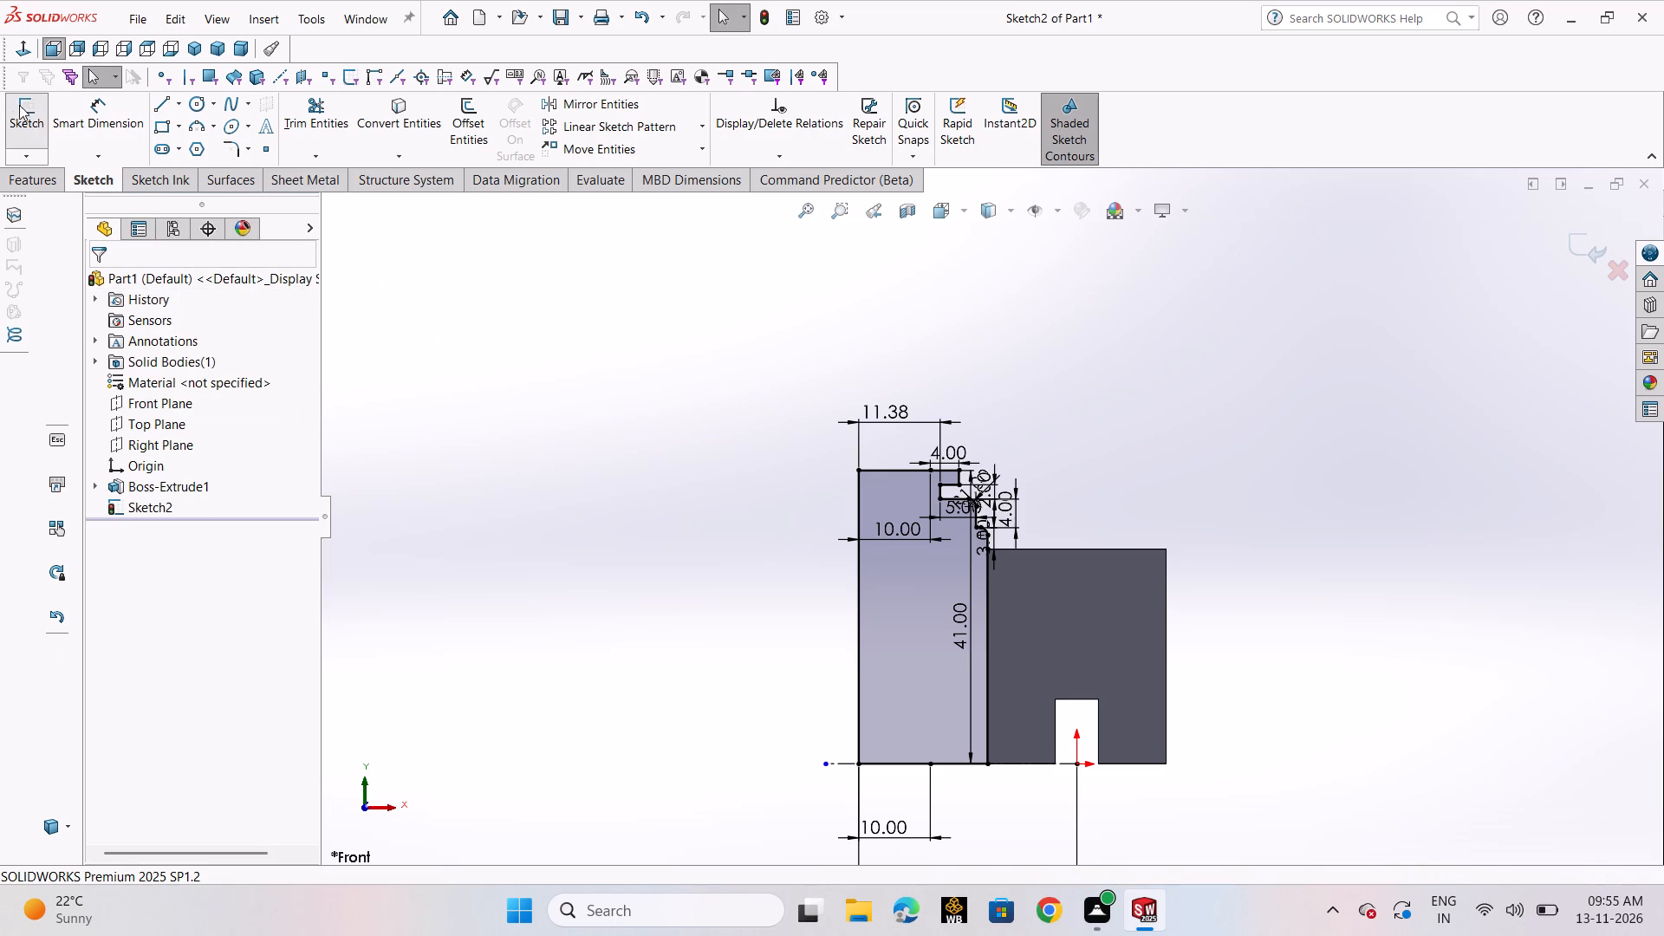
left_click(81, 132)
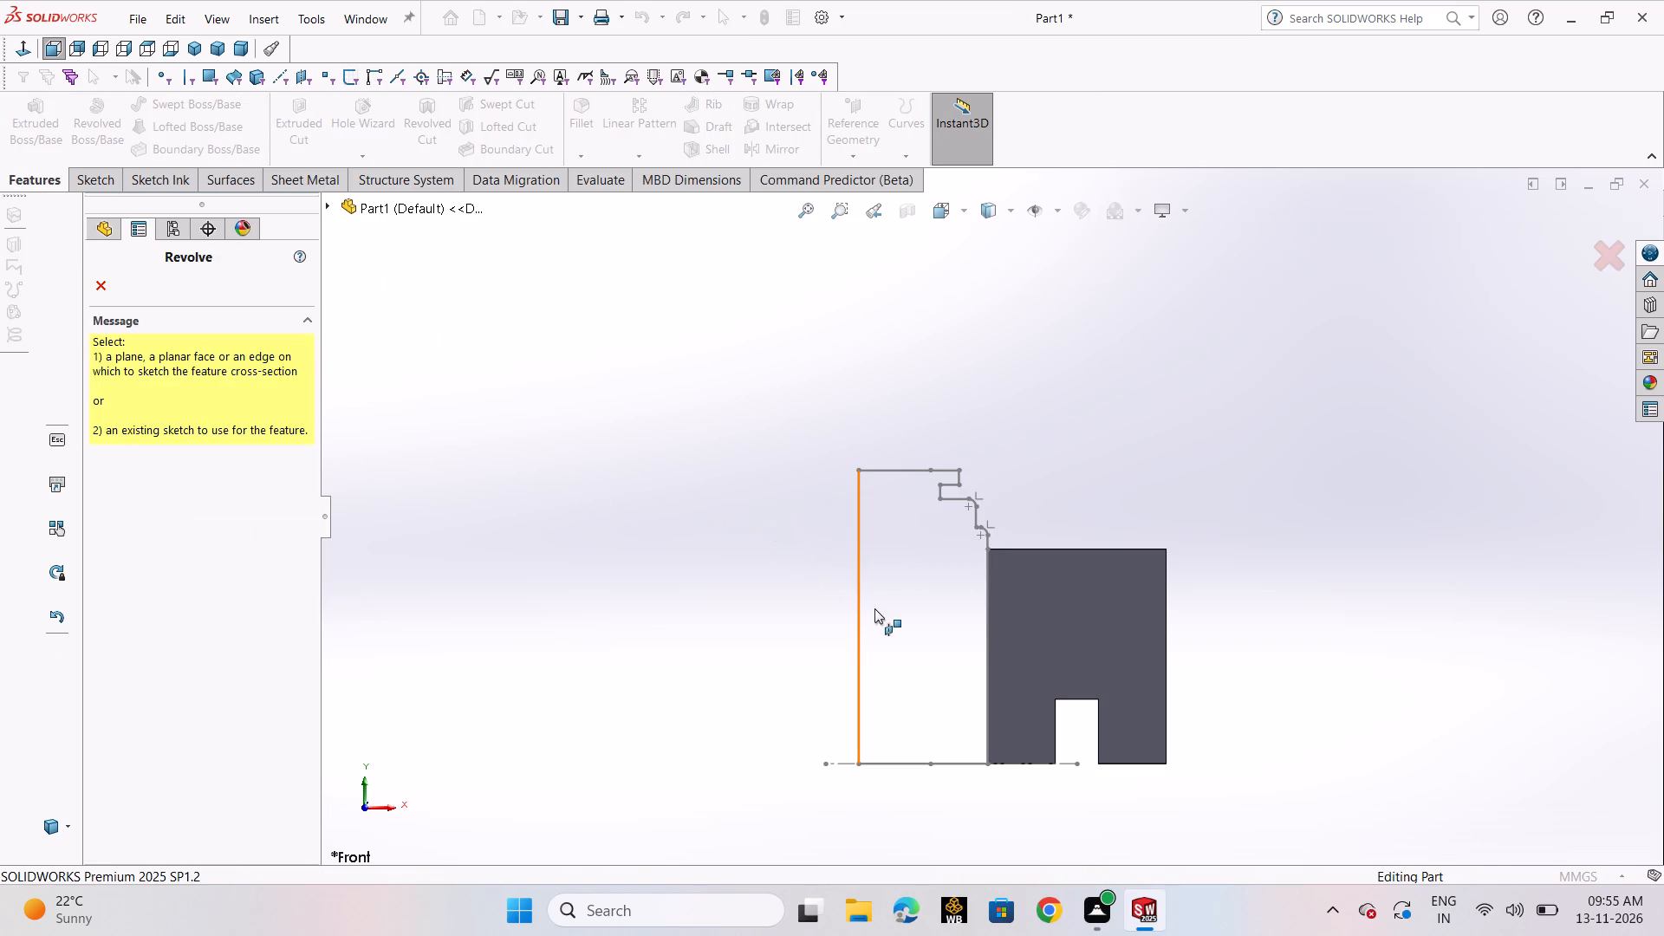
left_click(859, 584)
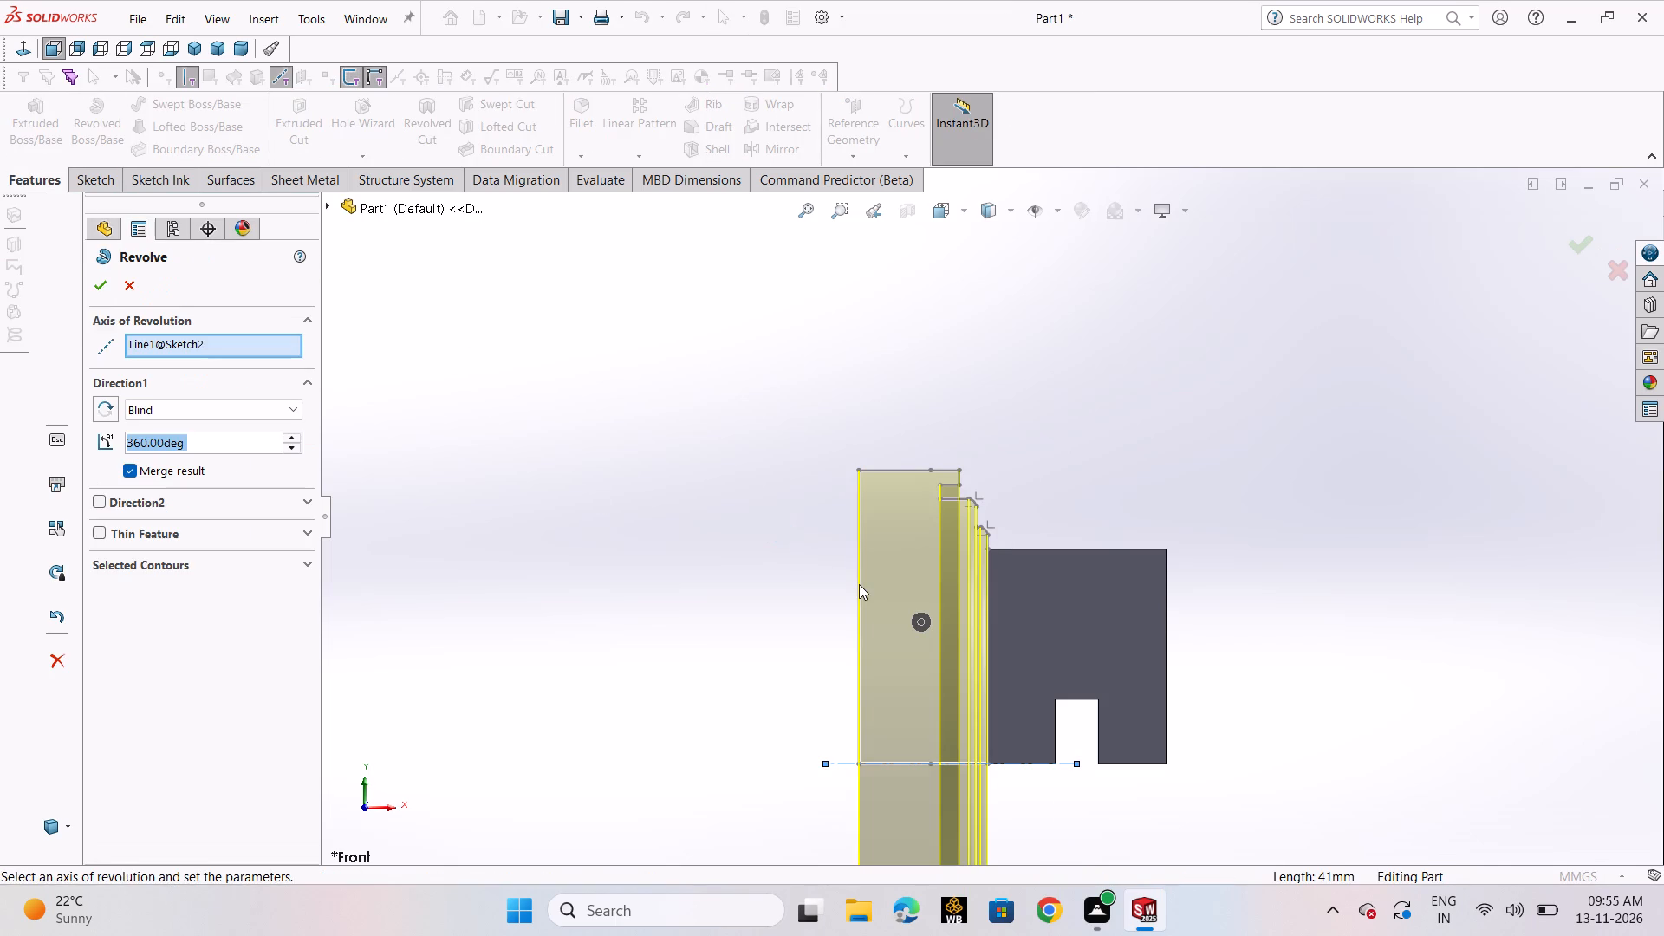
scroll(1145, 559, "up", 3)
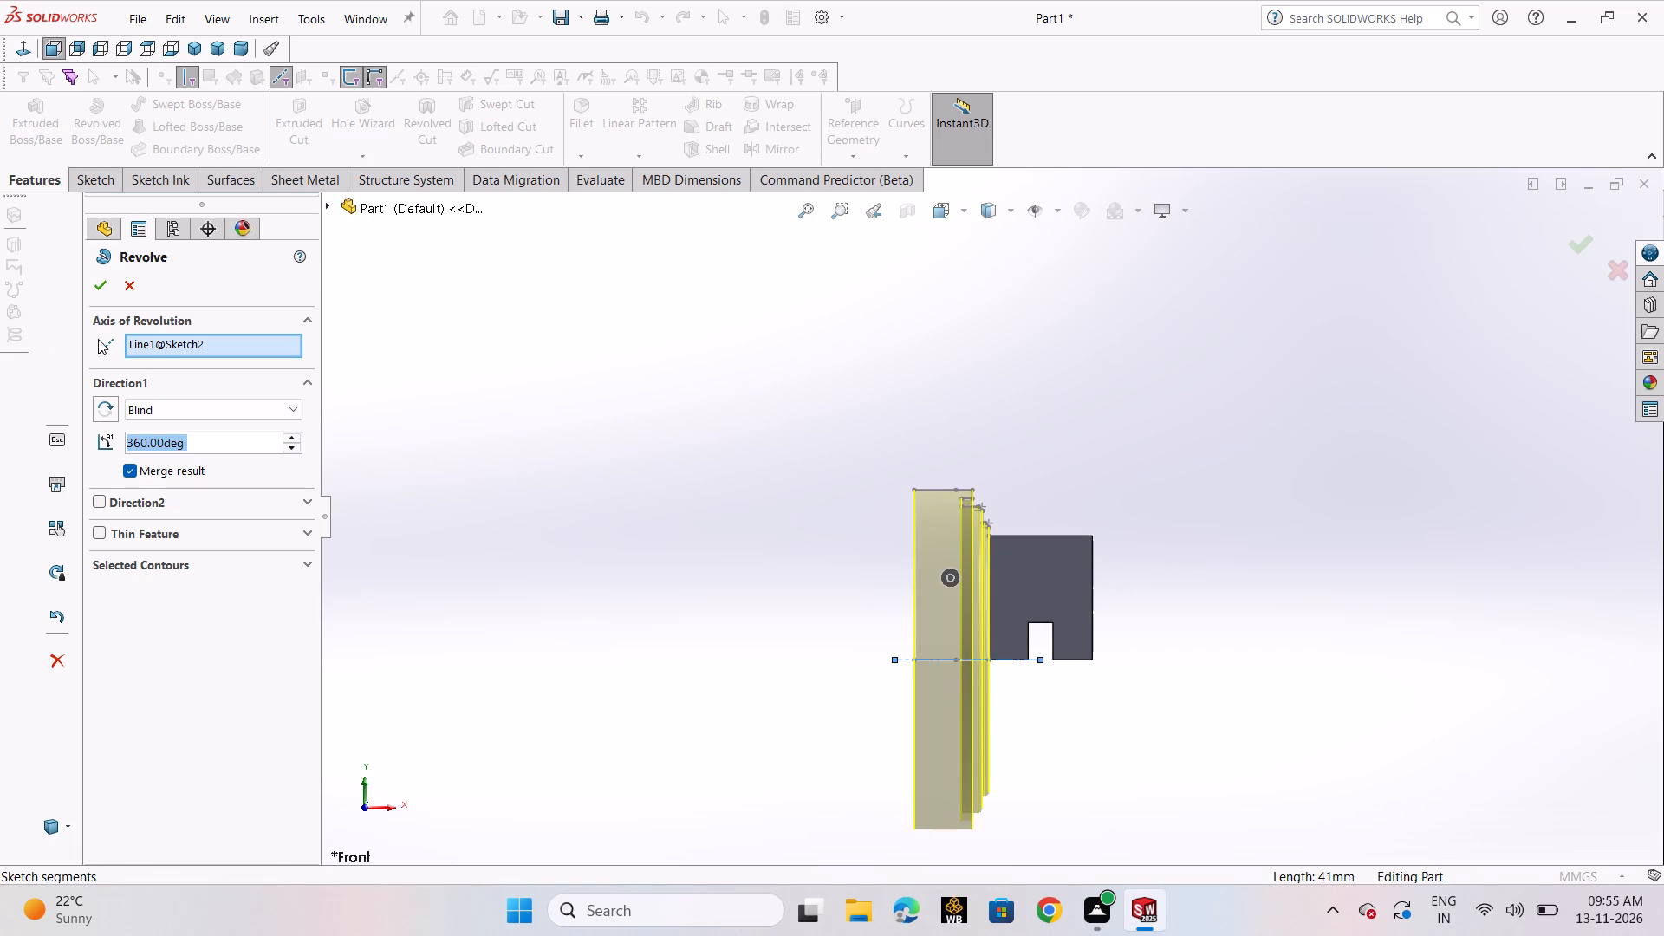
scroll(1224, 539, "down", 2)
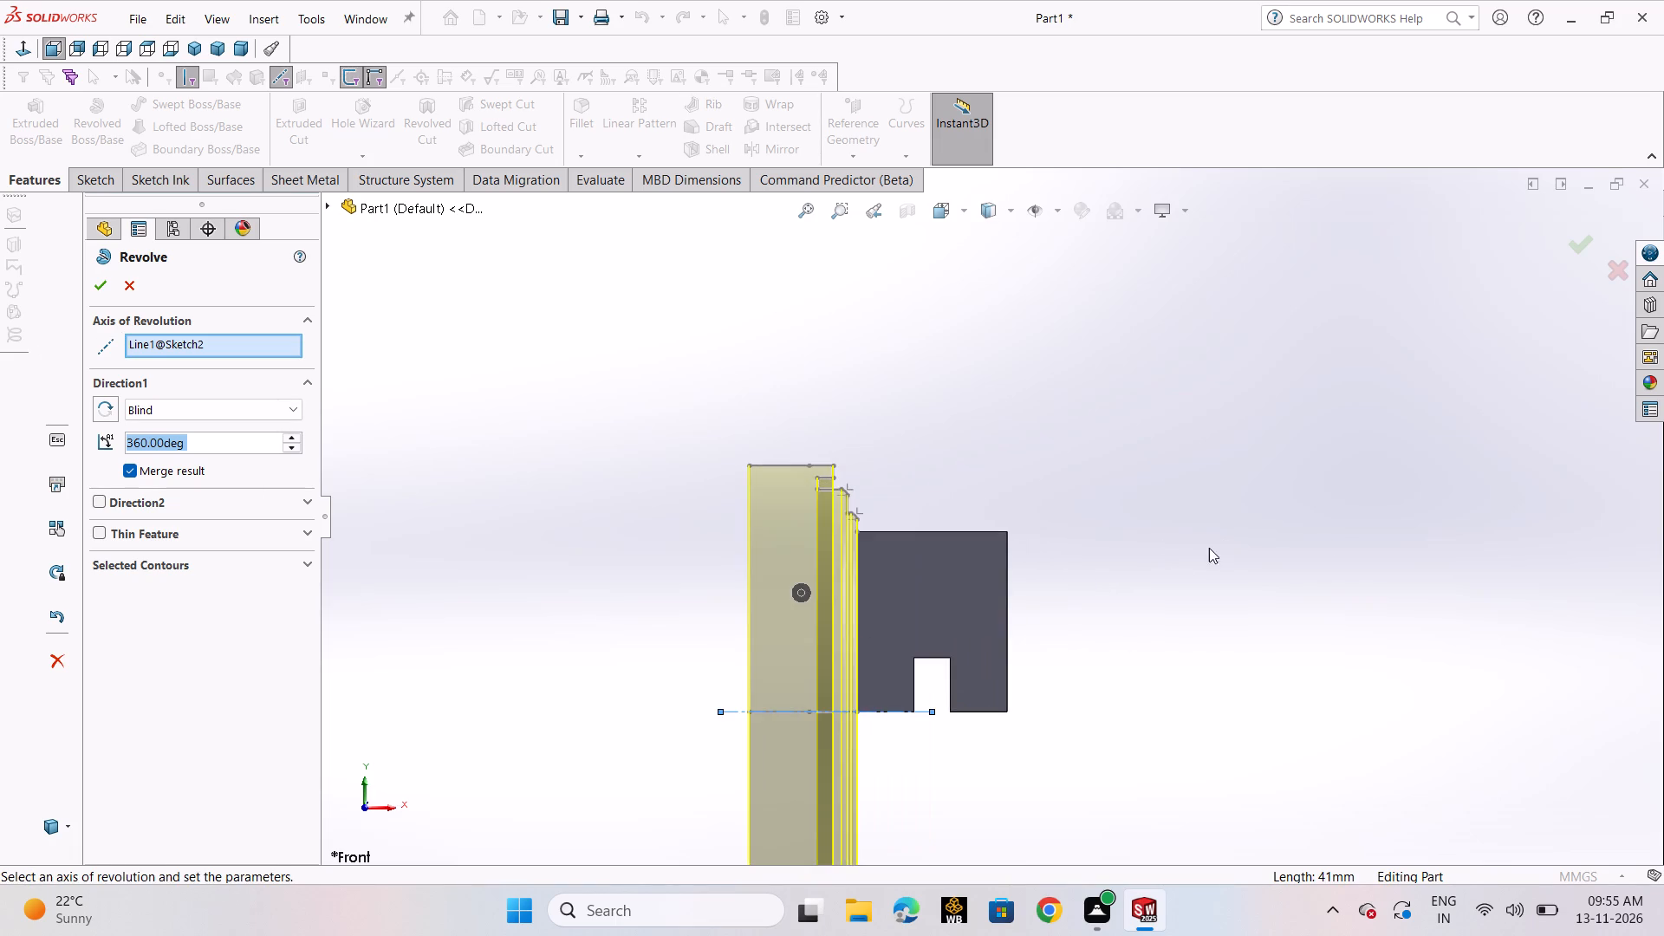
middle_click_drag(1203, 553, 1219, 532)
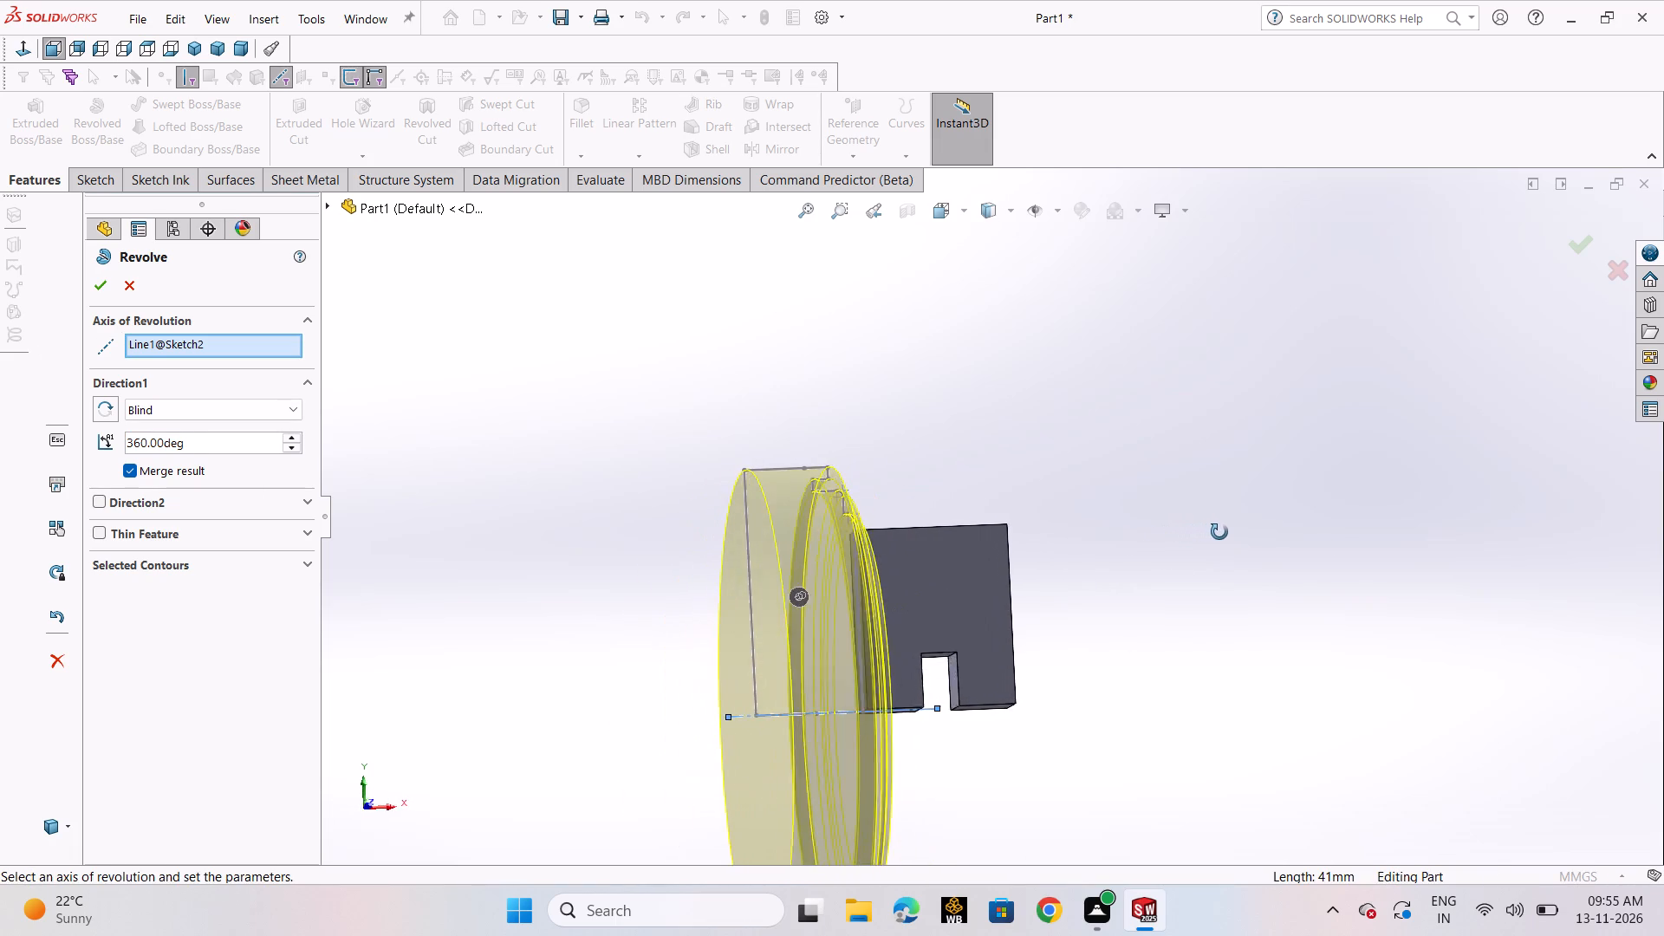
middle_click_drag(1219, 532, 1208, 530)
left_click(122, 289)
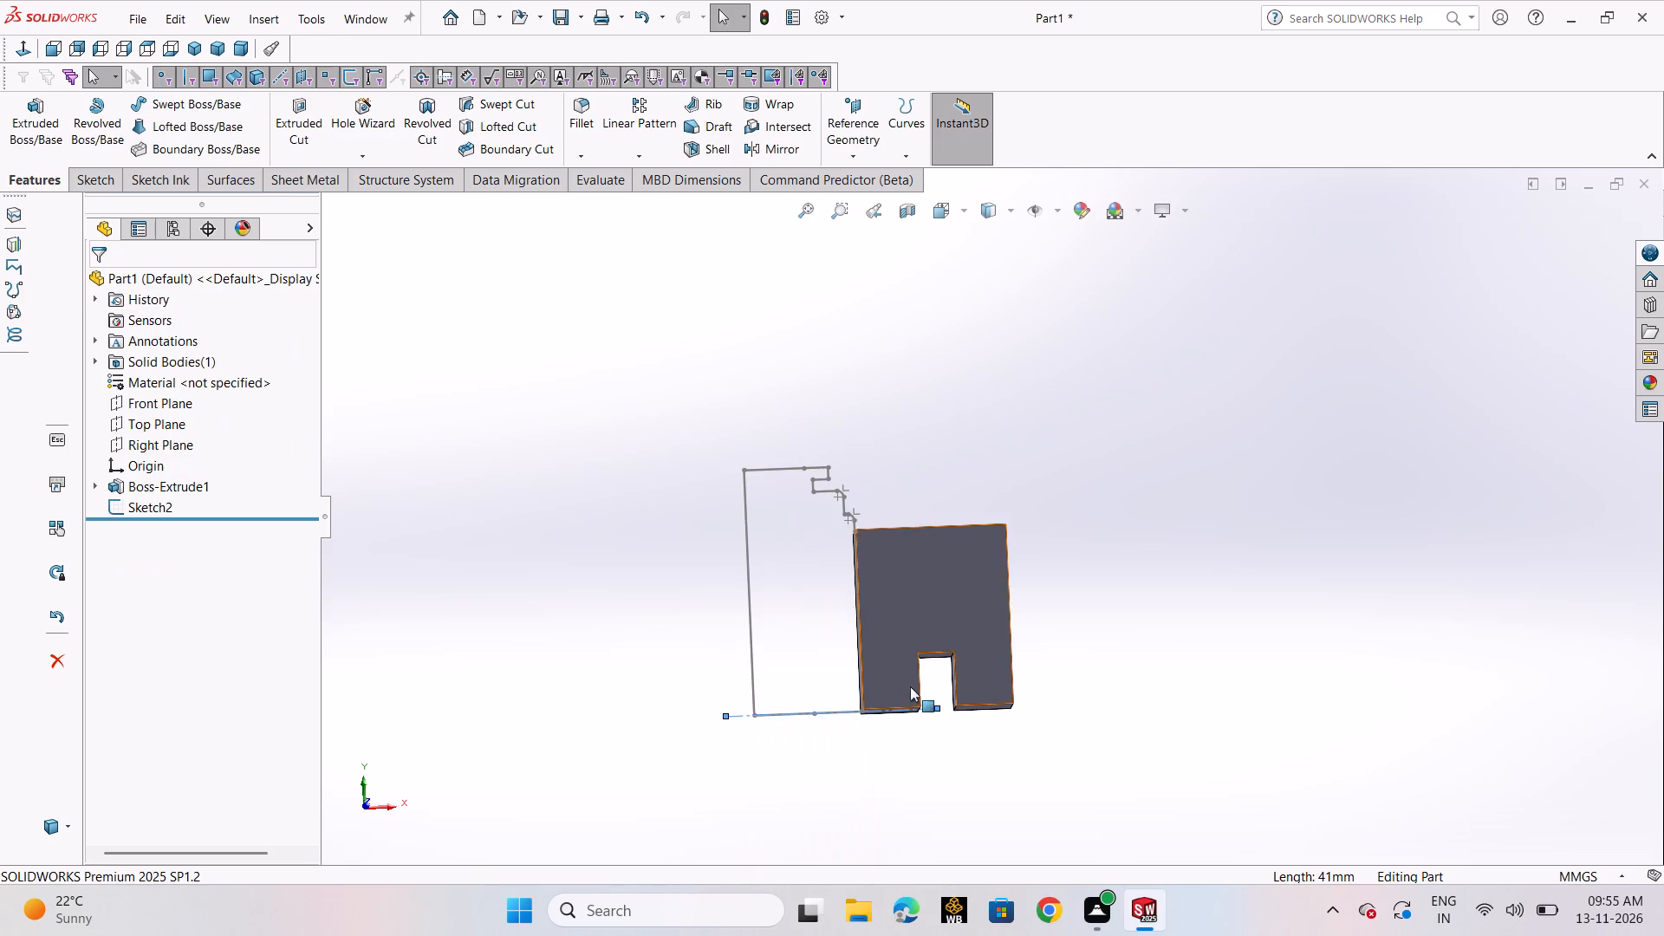
Revolve the stepped profile 360° about its outer 41 mm vertical line, with Merge result enabled.
scroll(903, 666, "down", 2)
left_click(105, 131)
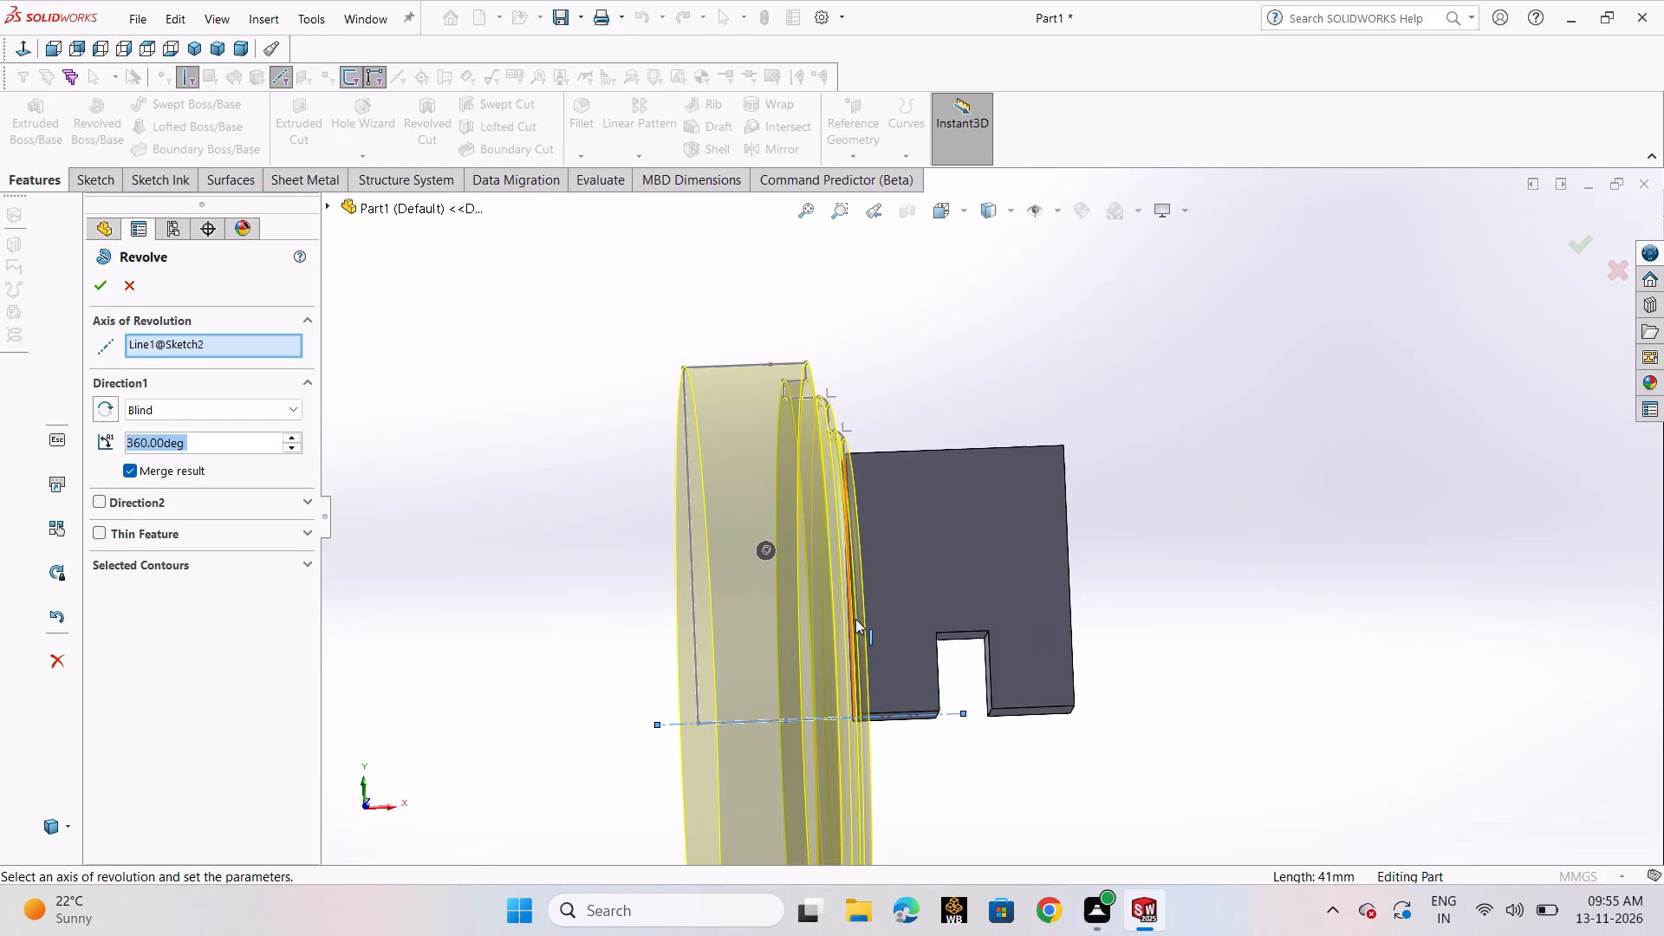
left_click(855, 619)
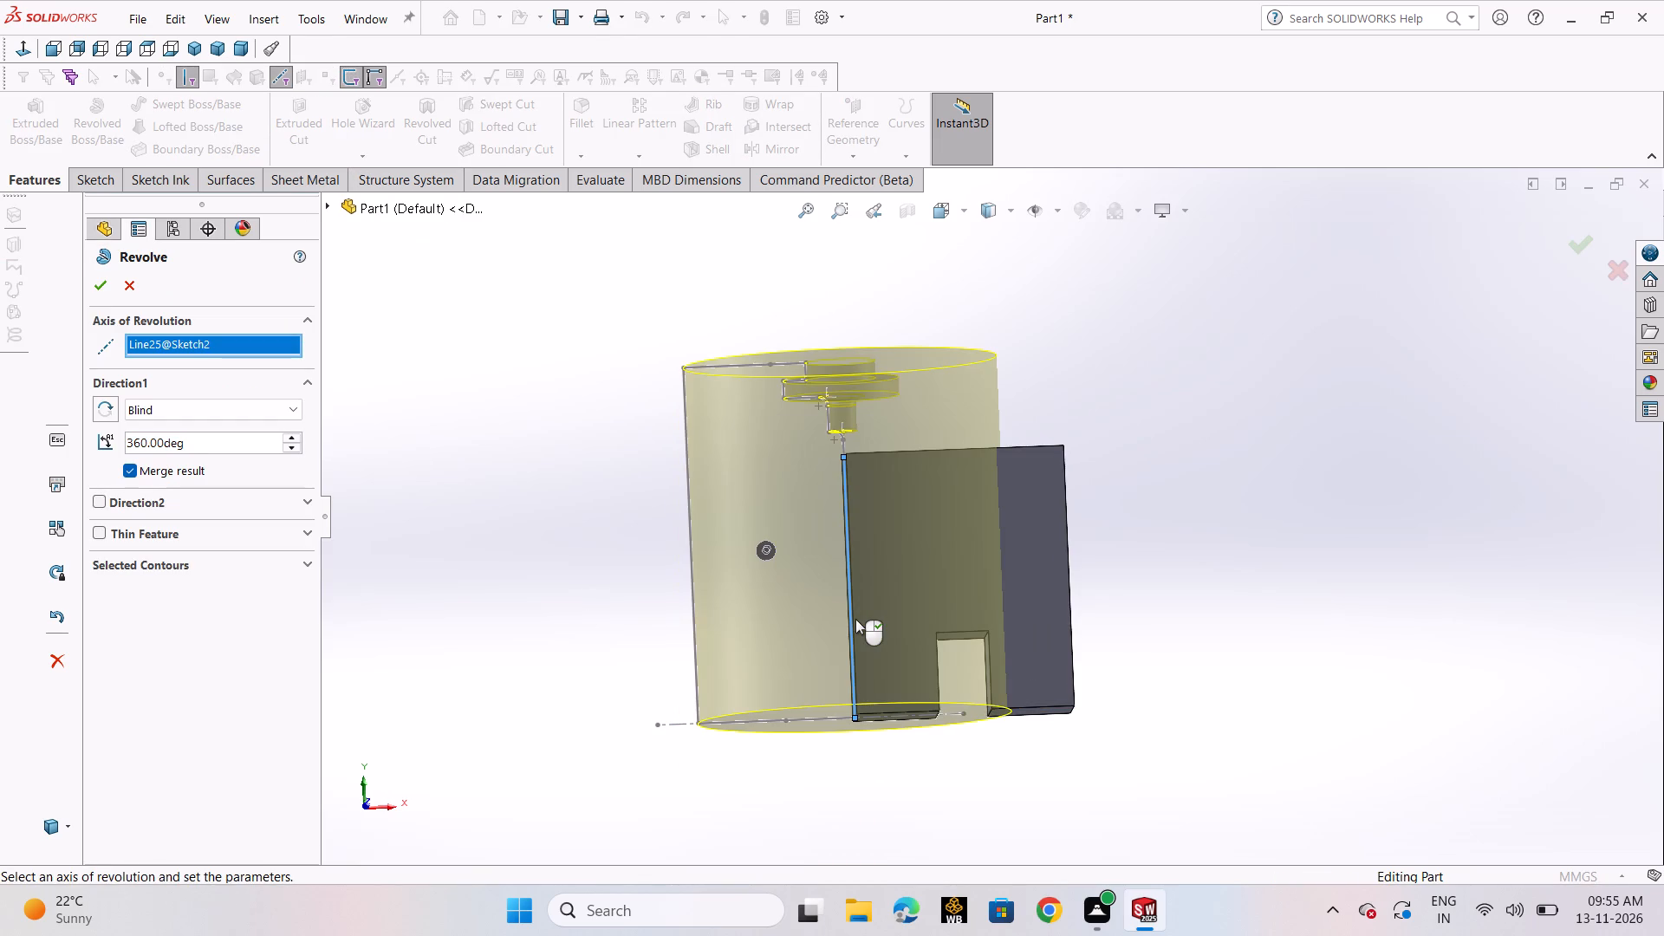
left_click(692, 554)
scroll(952, 610, "up", 2)
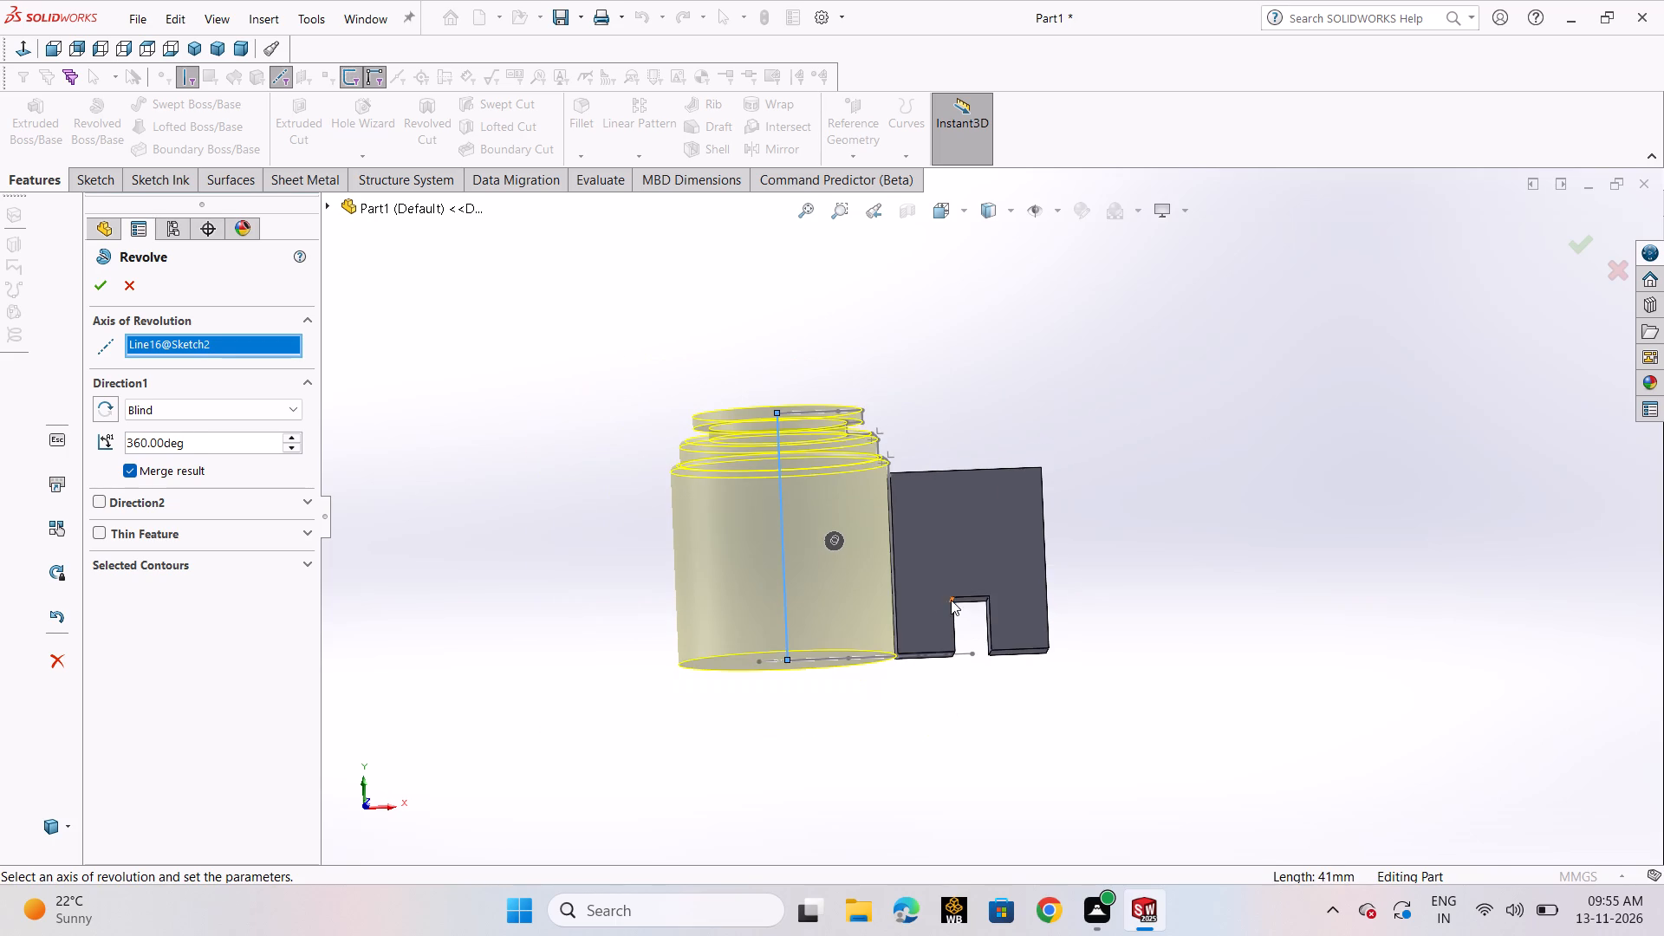
scroll(944, 598, "down", 2)
left_click(107, 291)
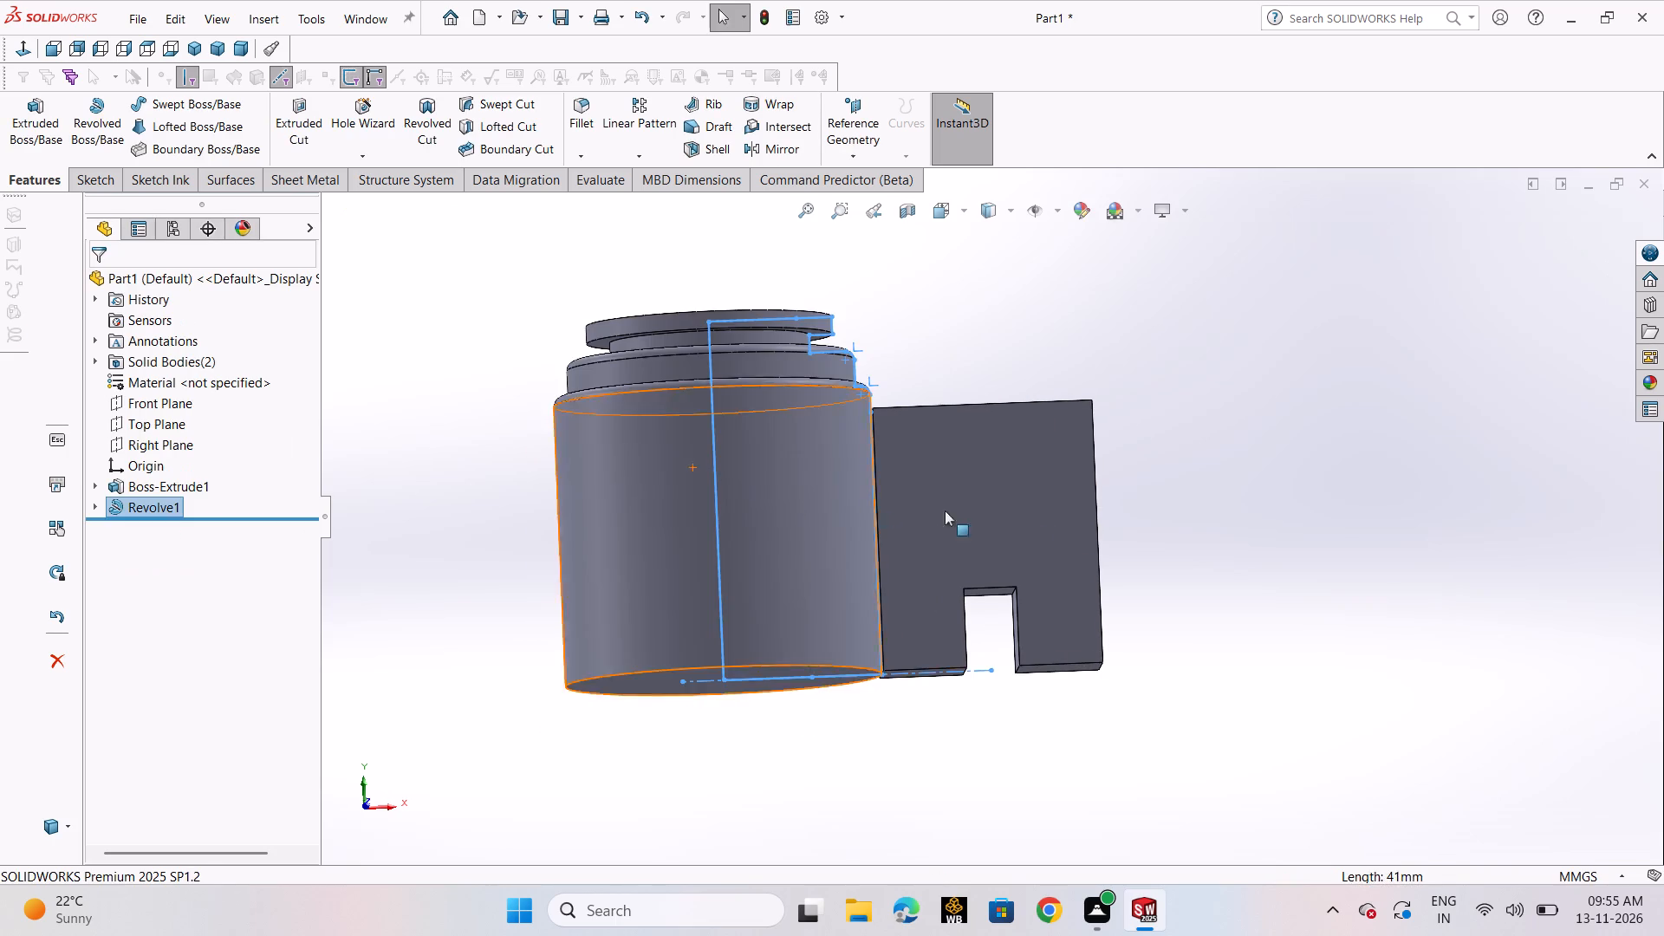
Section the model at the Front Plane with 0 mm offset and examine the revolved body's interior beside the slotted block.
left_click(1237, 530)
scroll(1237, 530, "up", 4)
middle_click_drag(1210, 513, 1198, 562)
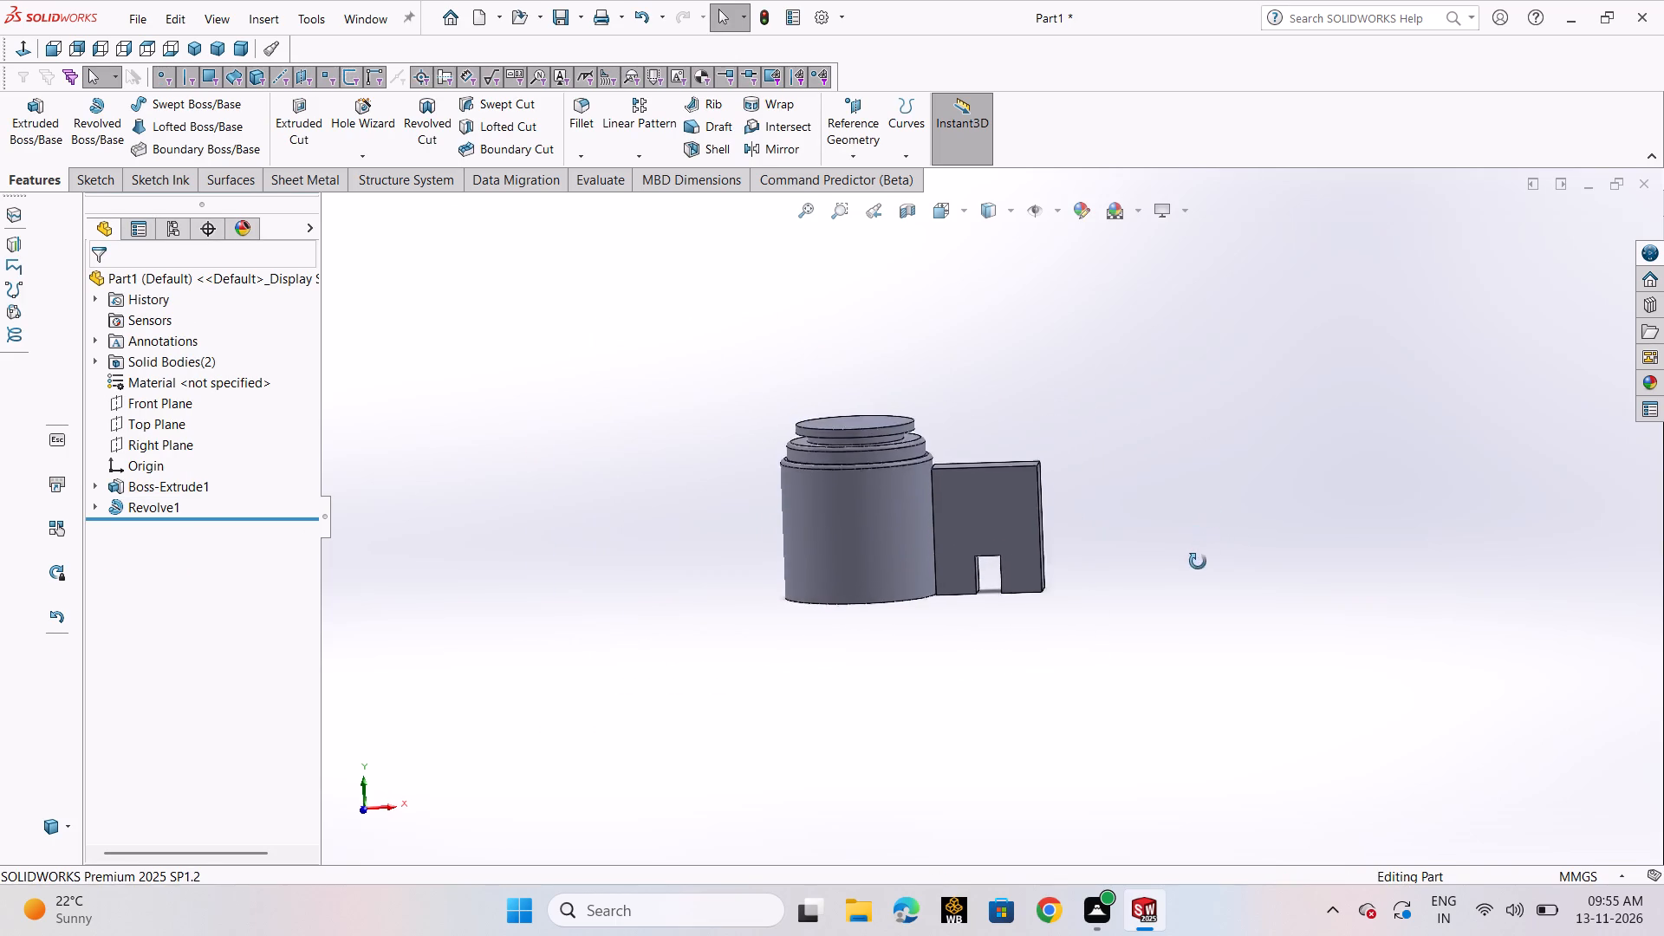
middle_click_drag(1198, 562, 1208, 558)
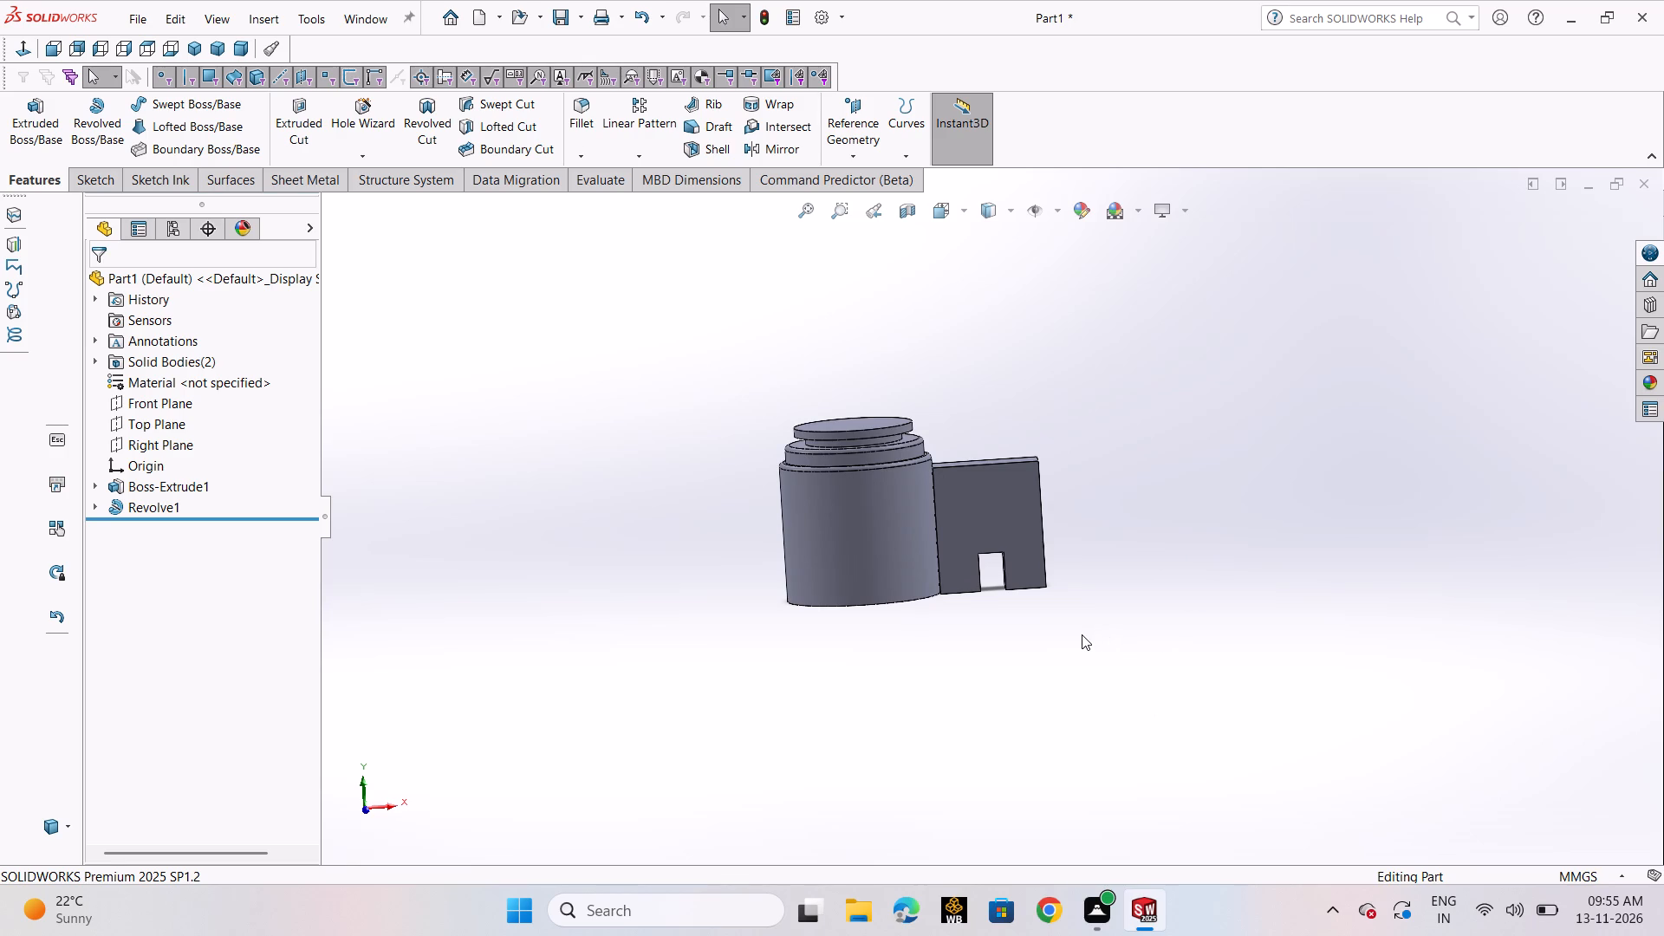
left_click(901, 218)
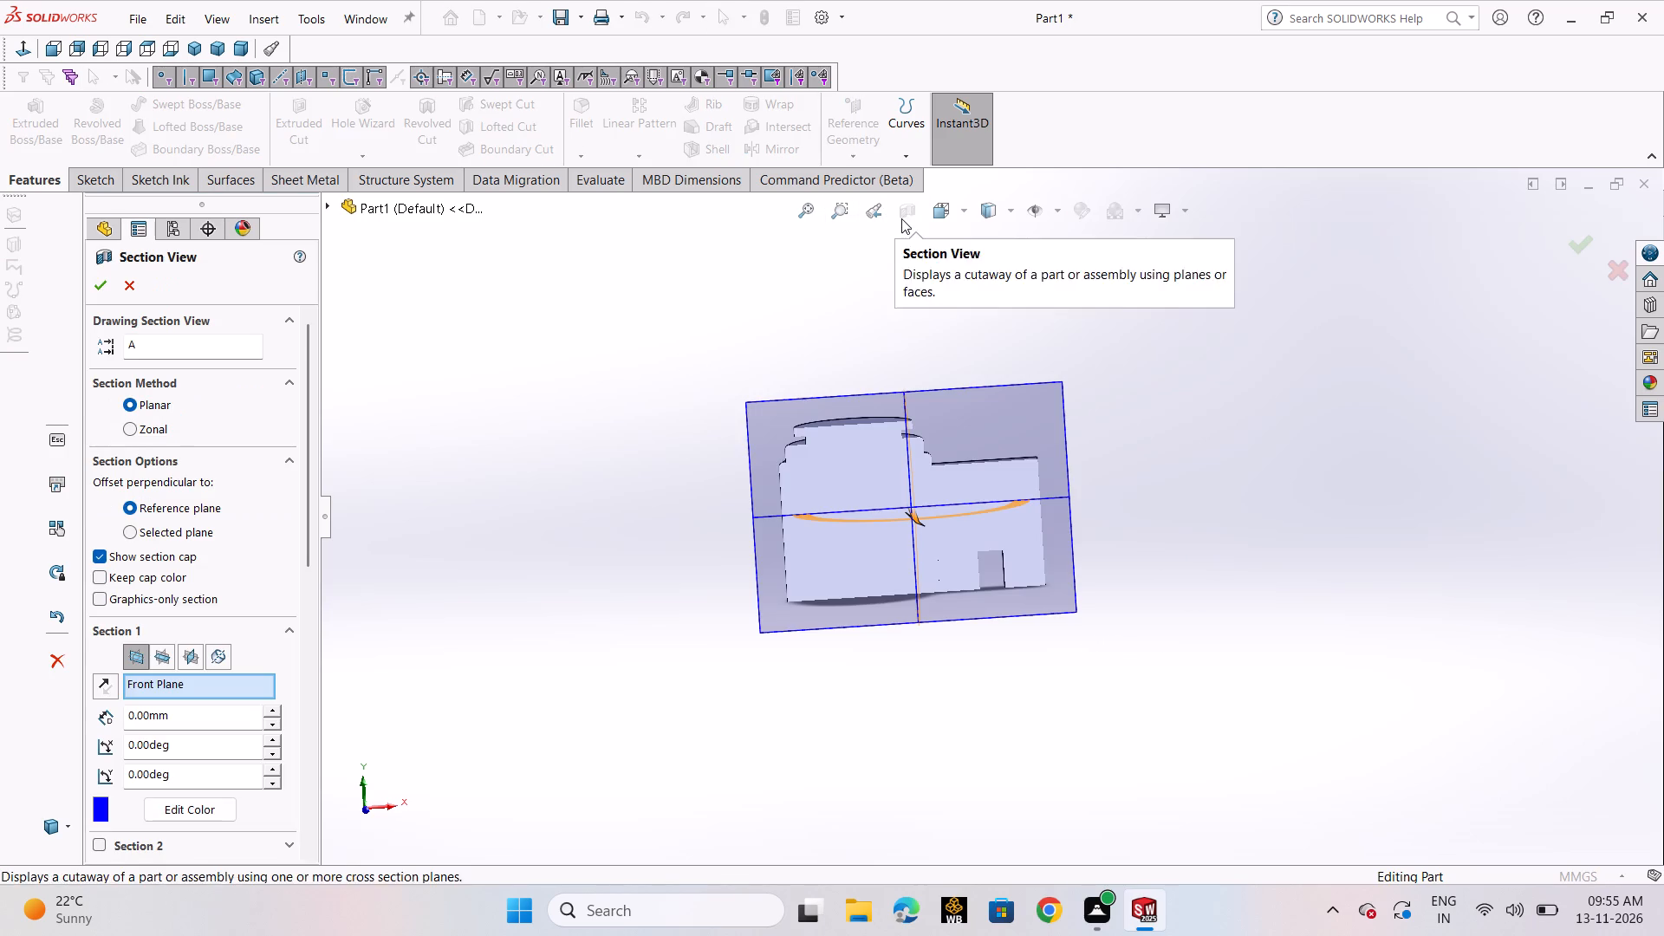
left_click(105, 289)
left_click(581, 663)
middle_click_drag(1036, 637, 1191, 678)
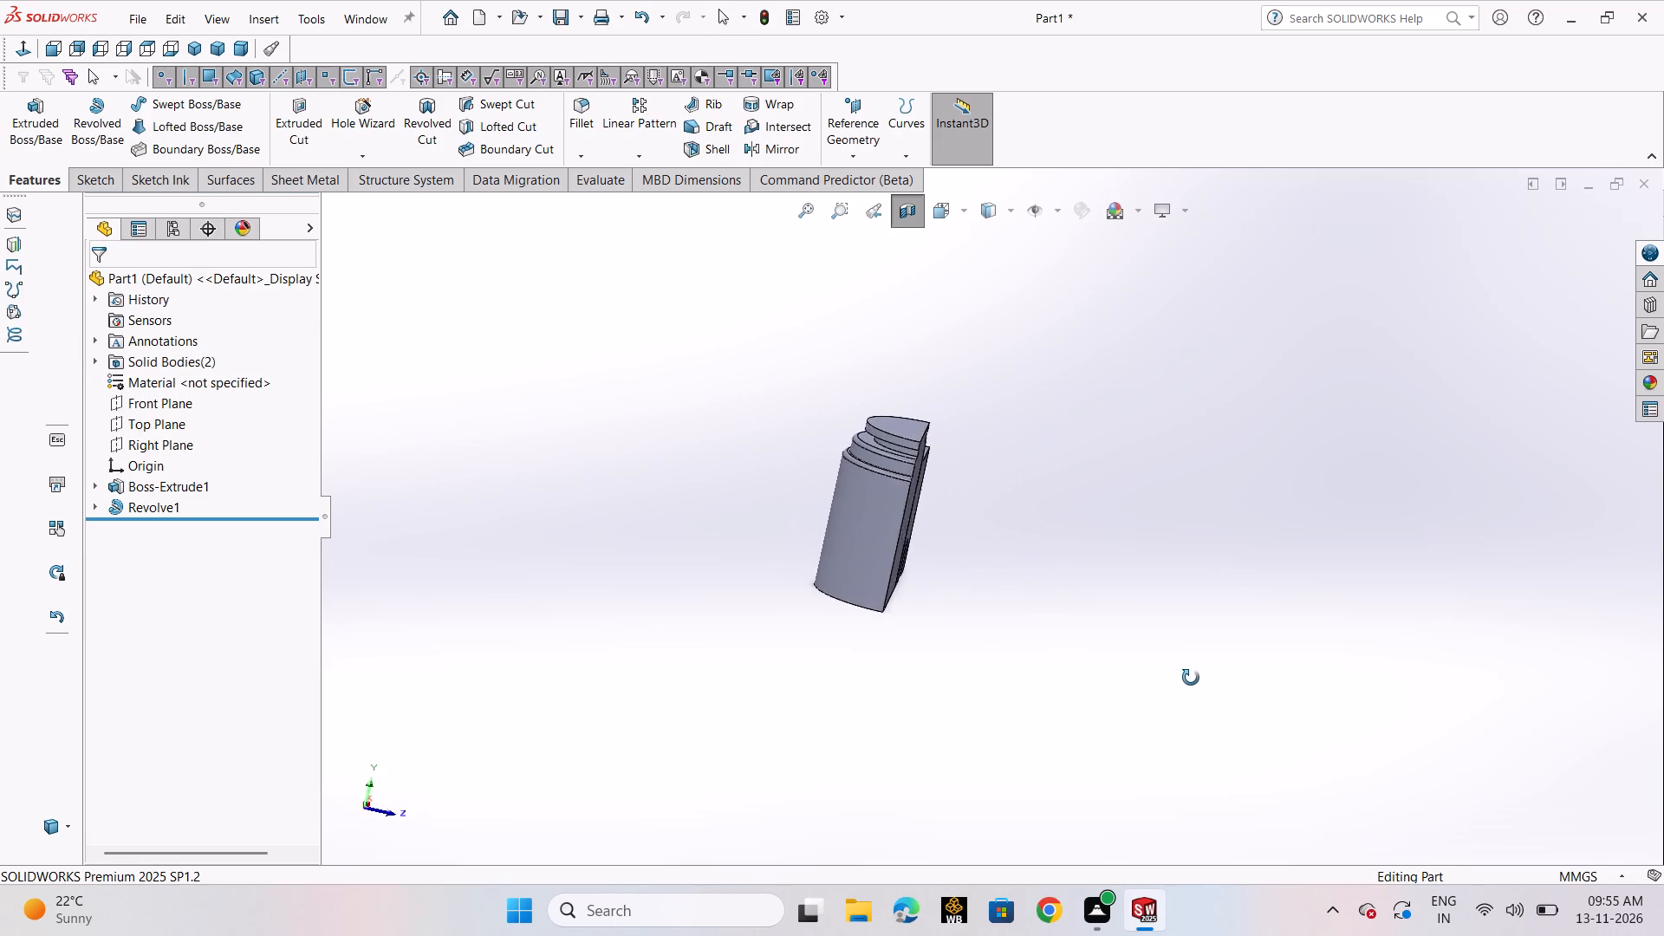
middle_click_drag(1191, 678, 1125, 796)
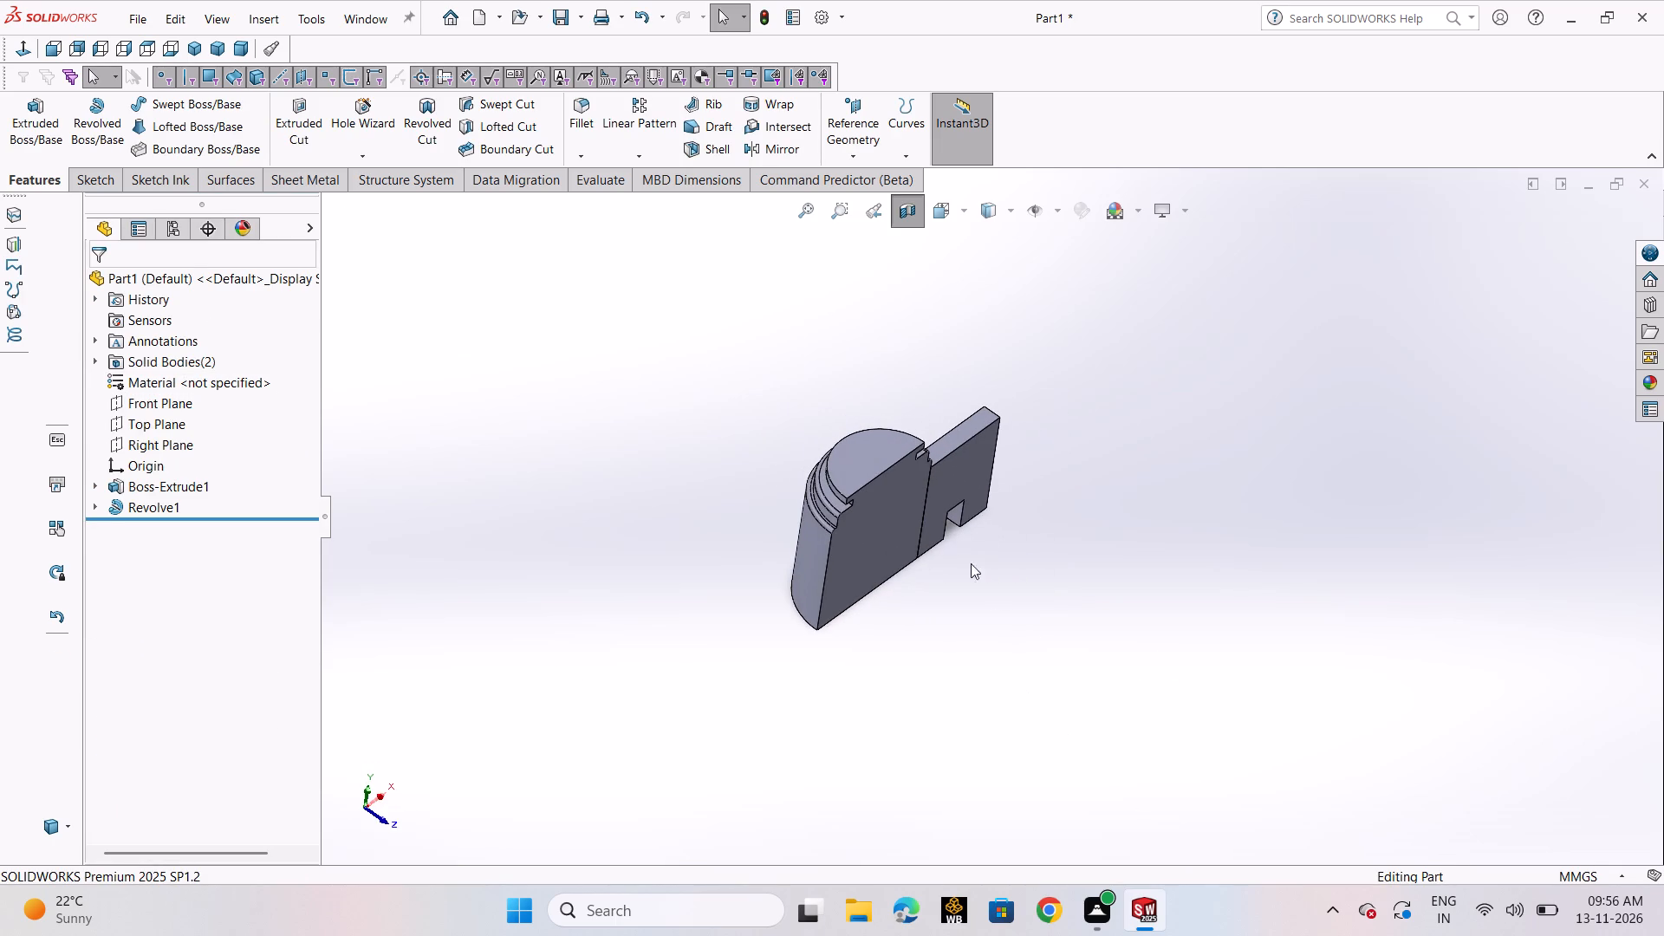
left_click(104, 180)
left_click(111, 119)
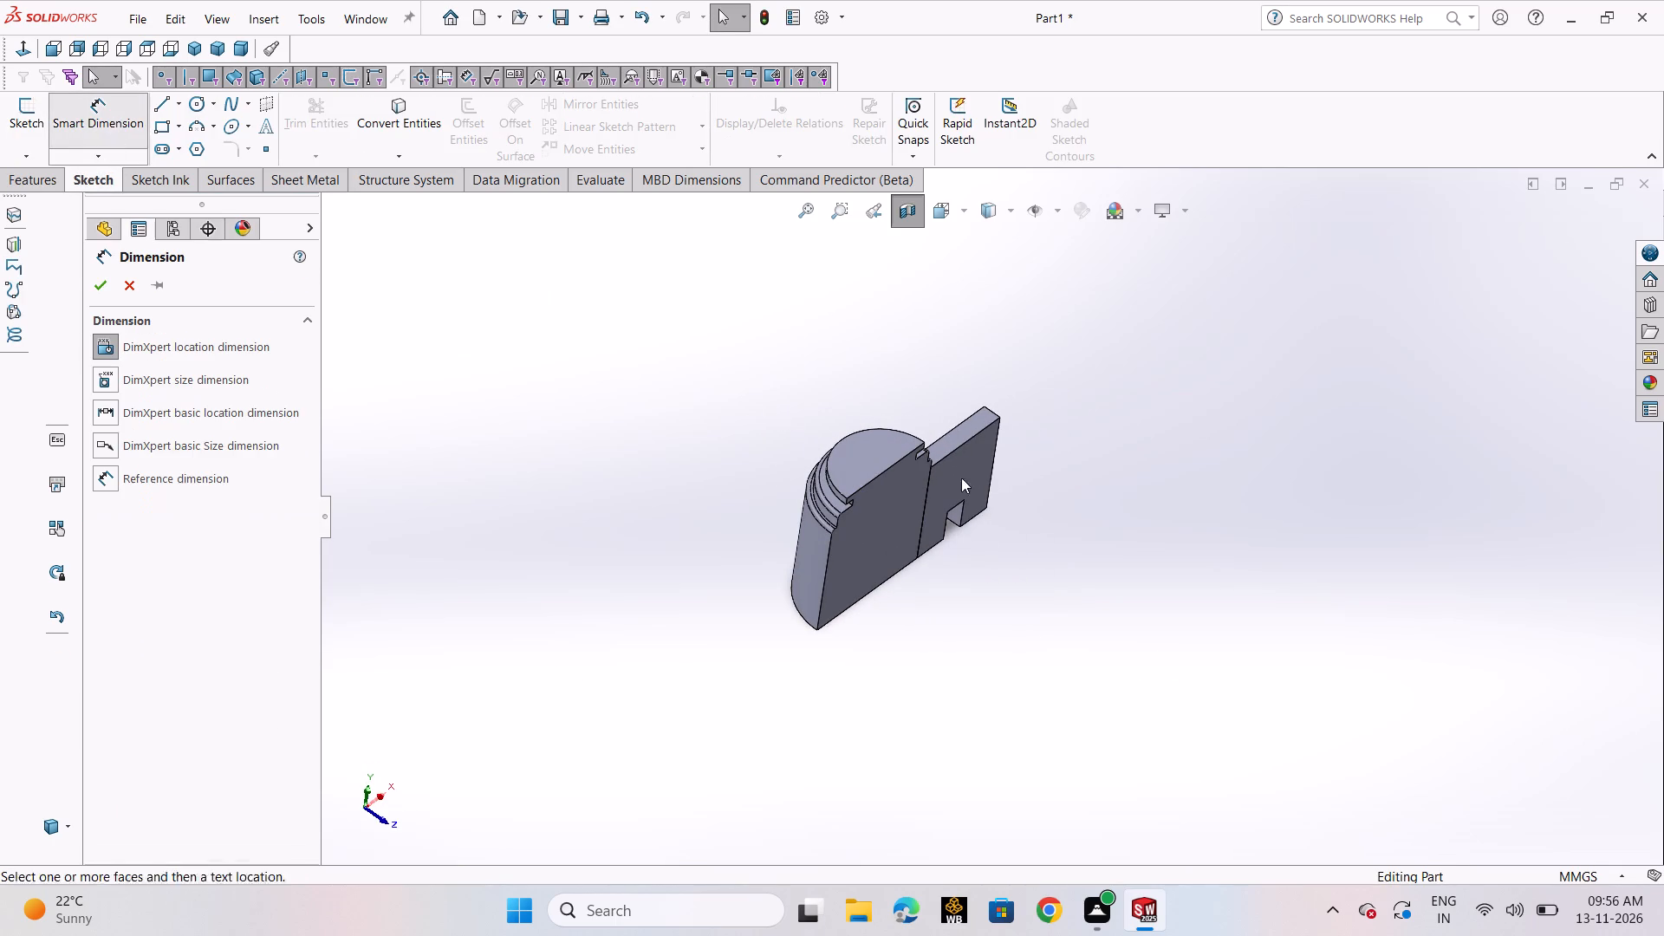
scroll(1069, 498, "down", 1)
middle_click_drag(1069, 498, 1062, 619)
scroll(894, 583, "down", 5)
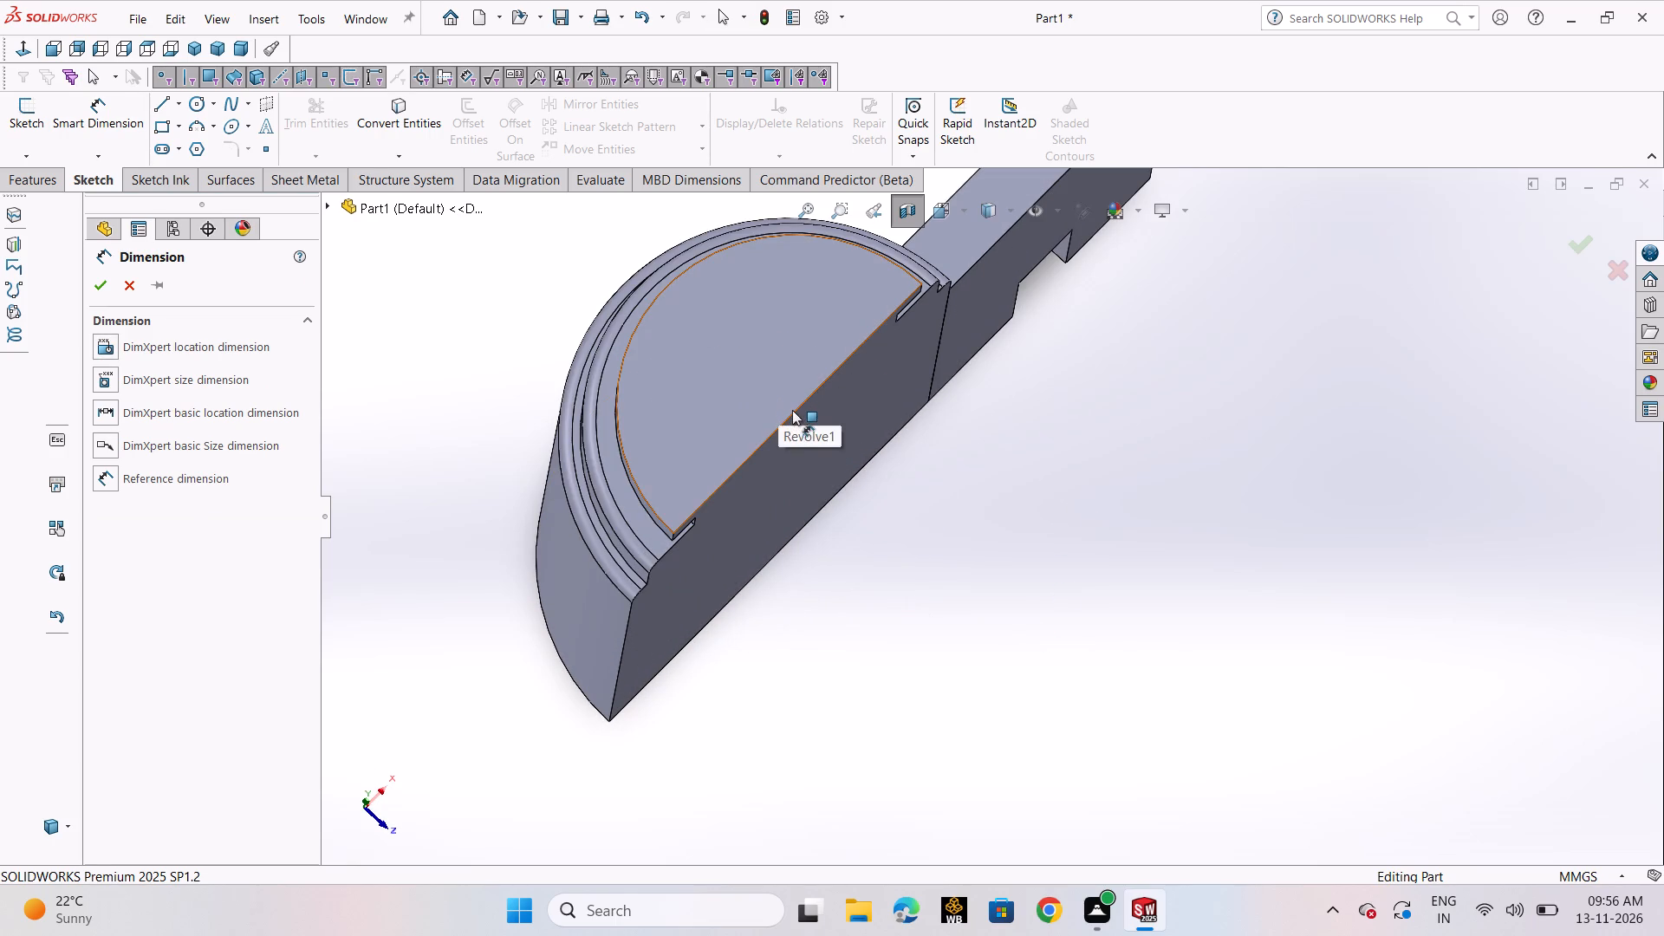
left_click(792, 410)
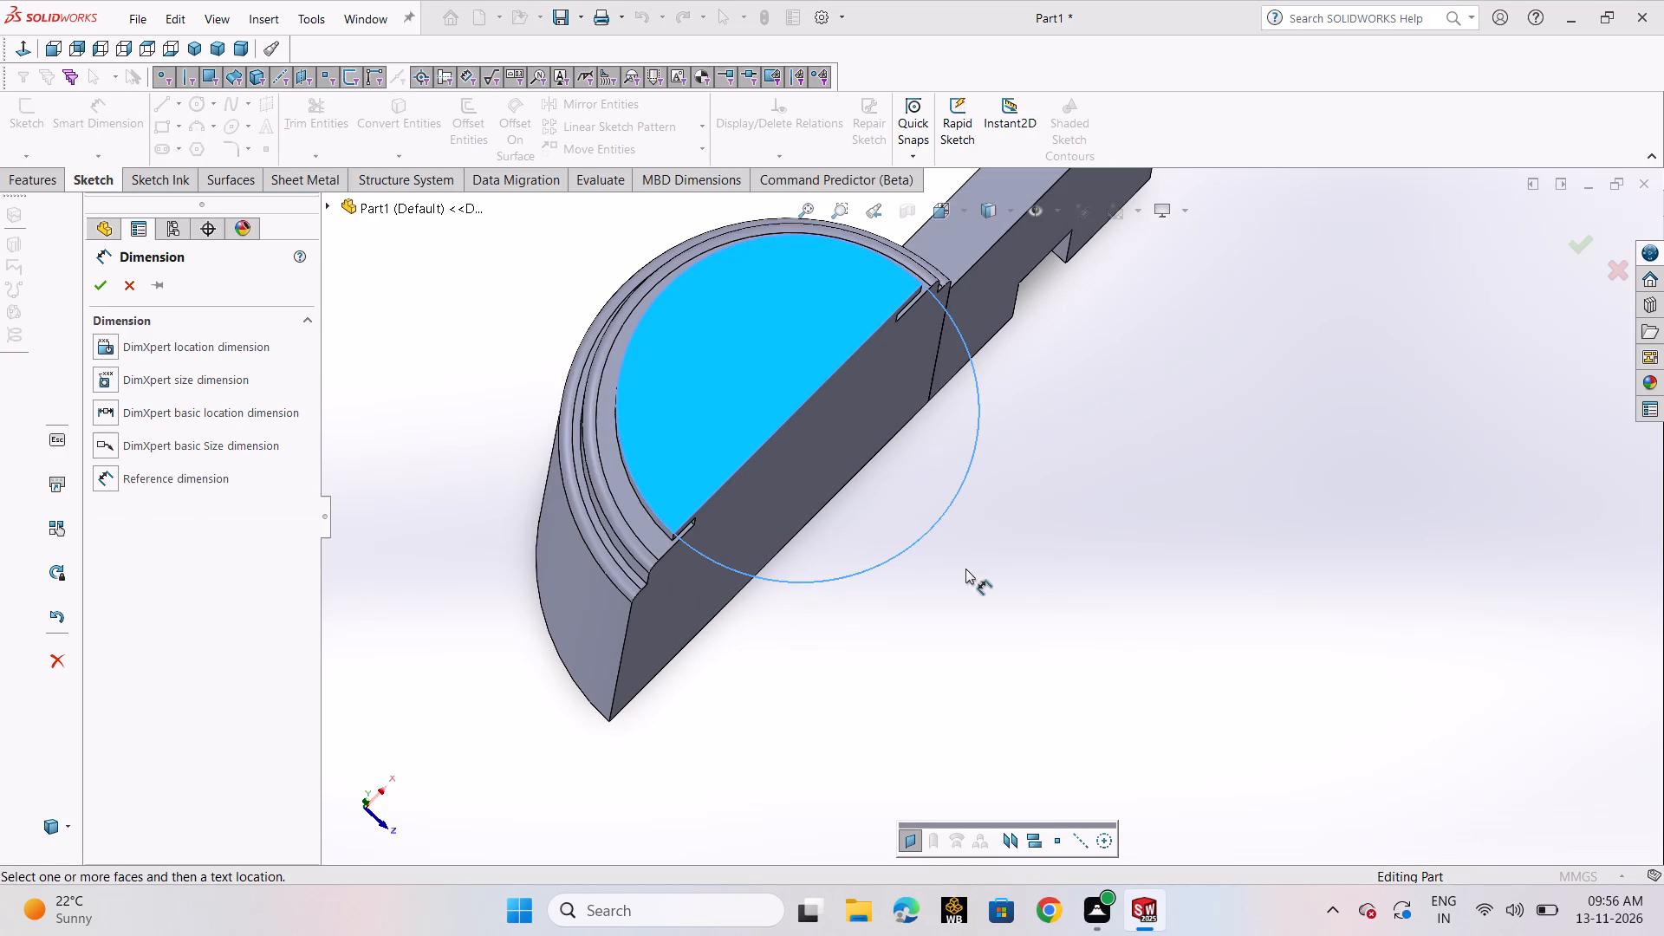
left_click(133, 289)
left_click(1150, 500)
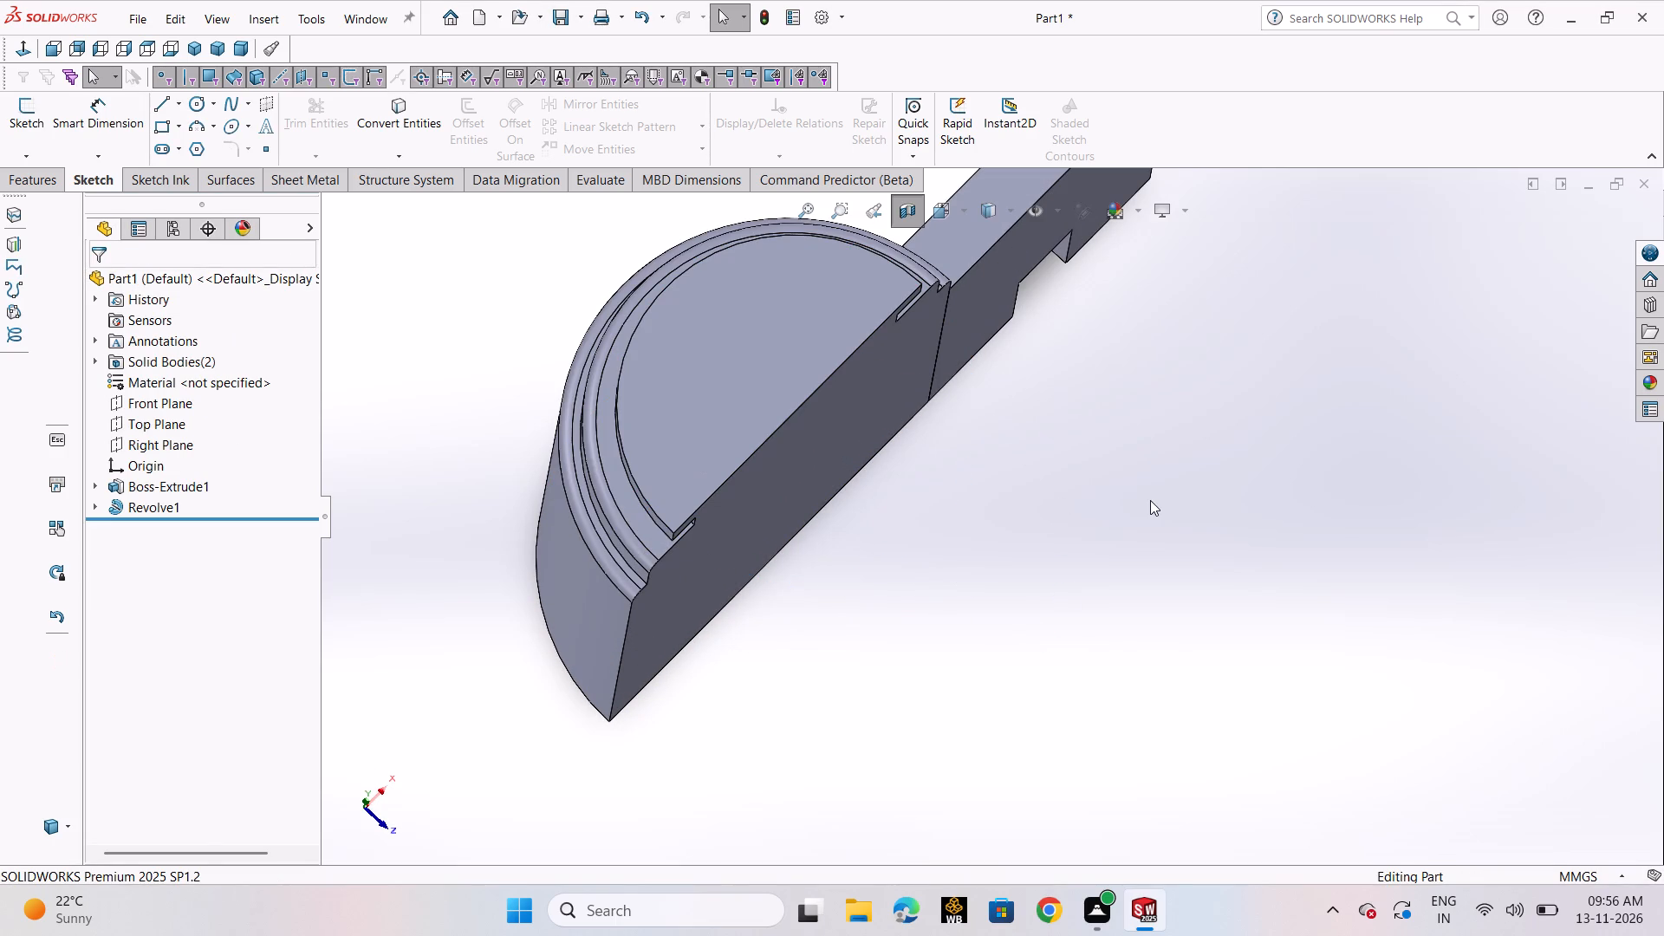
Examine the cut faces of the revolved body and the block, and turn off the section view.
left_click(883, 412)
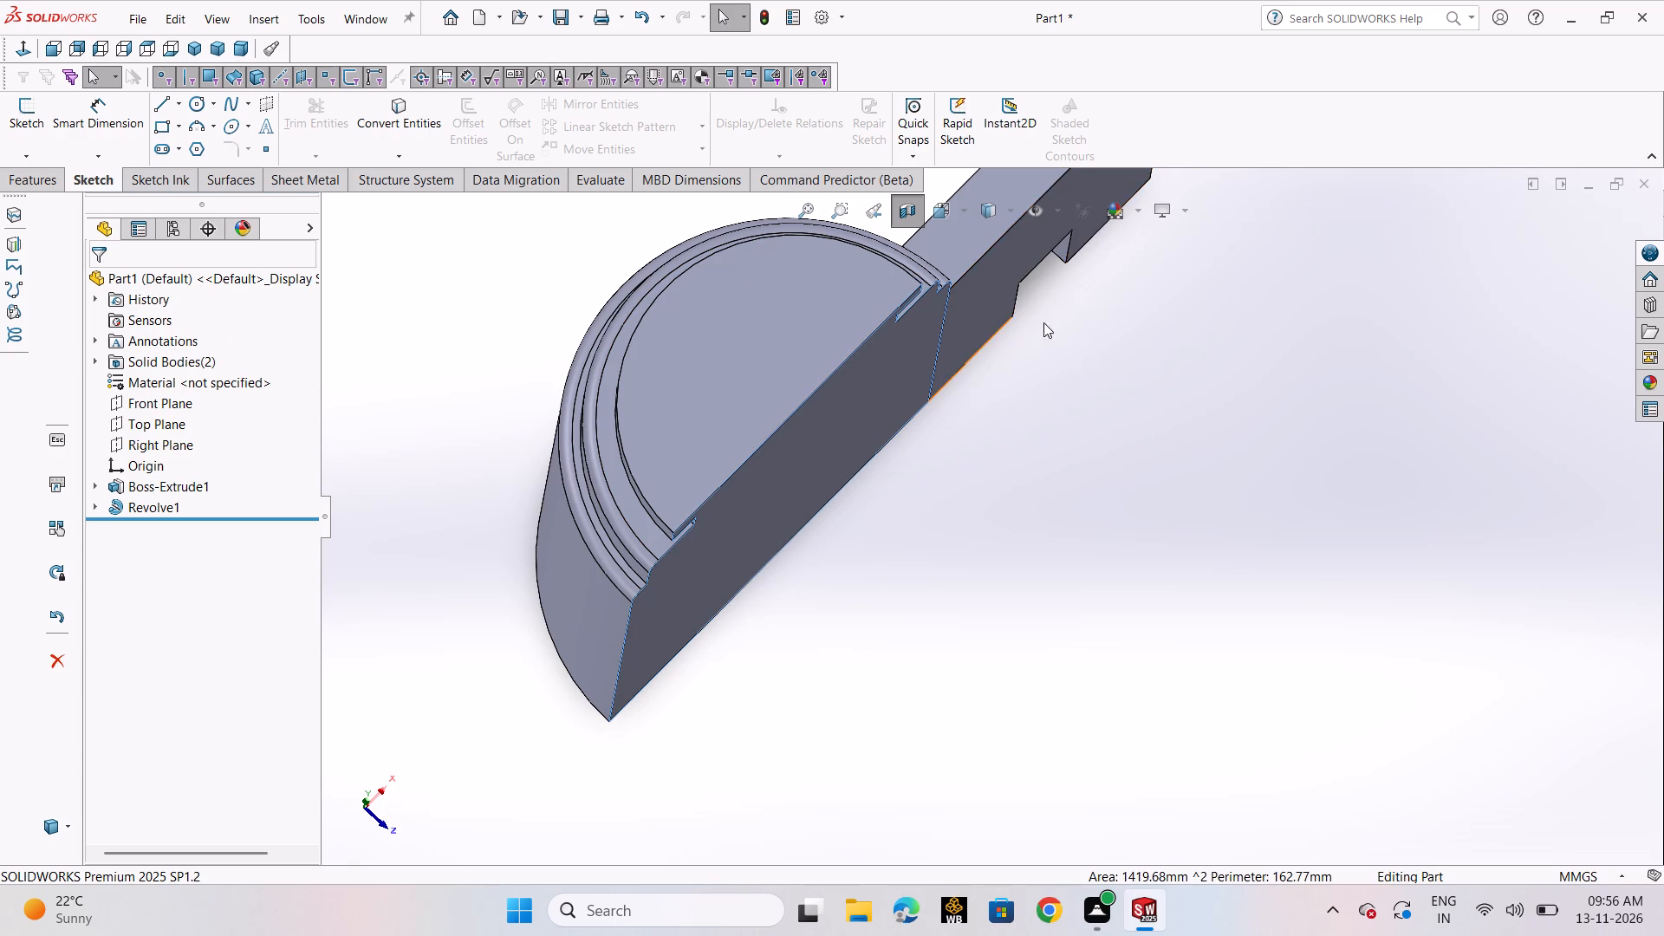
left_click(1003, 299)
left_click(1341, 349)
scroll(1216, 530, "up", 3)
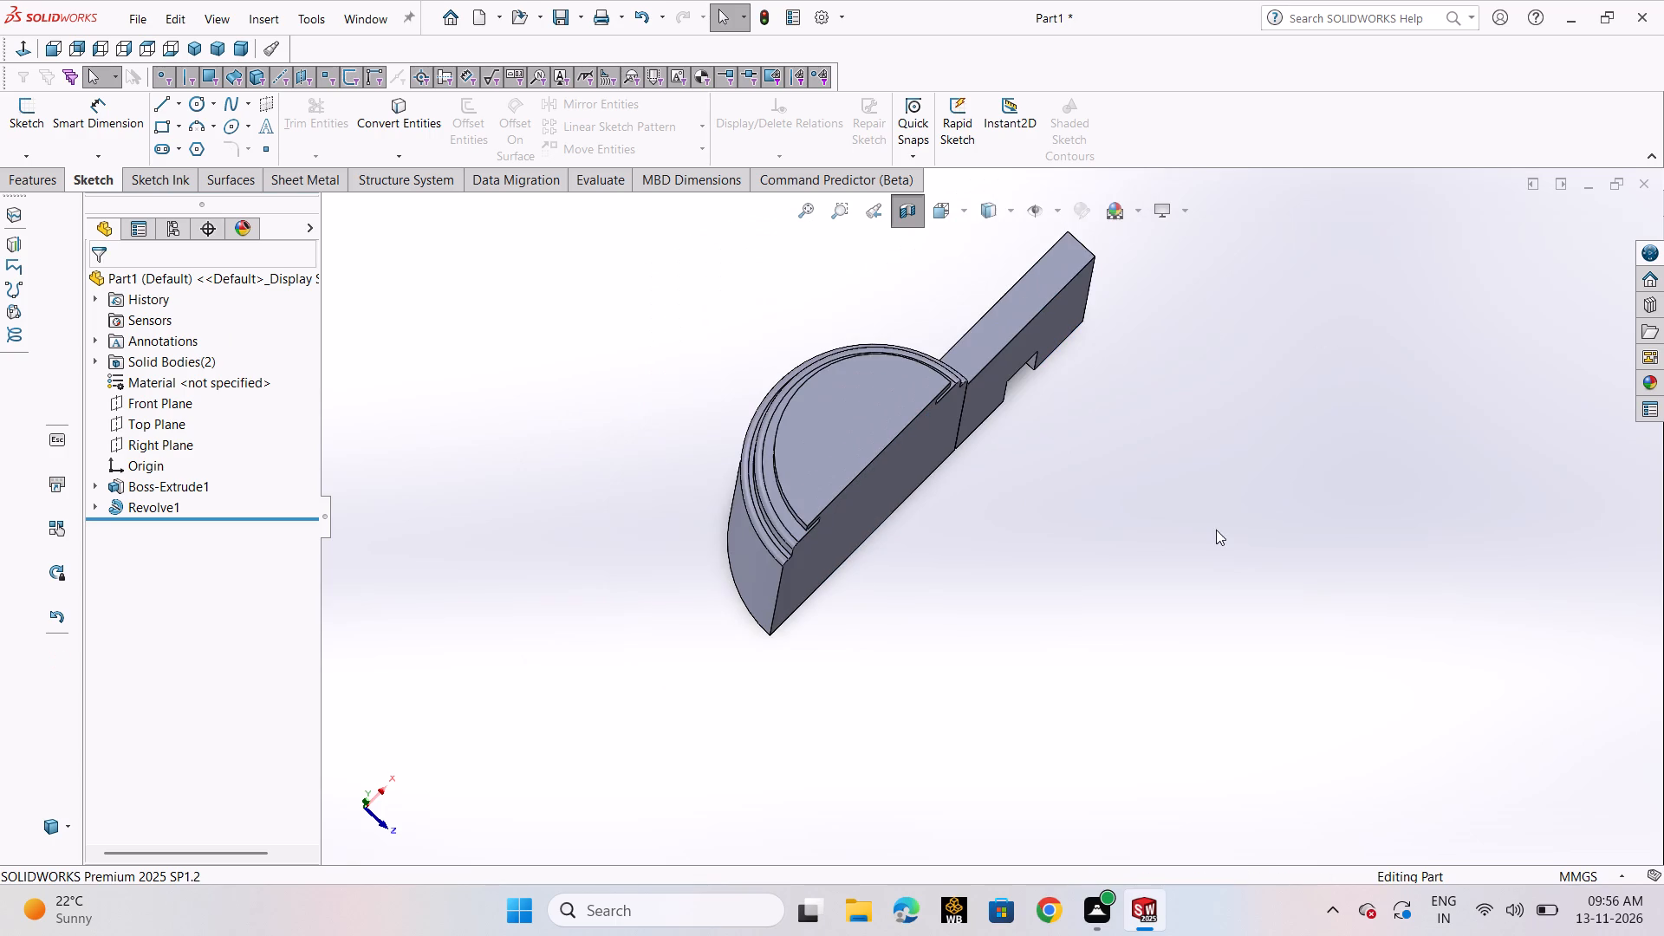
scroll(1120, 660, "up", 1)
middle_click_drag(1120, 660, 1072, 482)
left_click(887, 469)
right_click(887, 469)
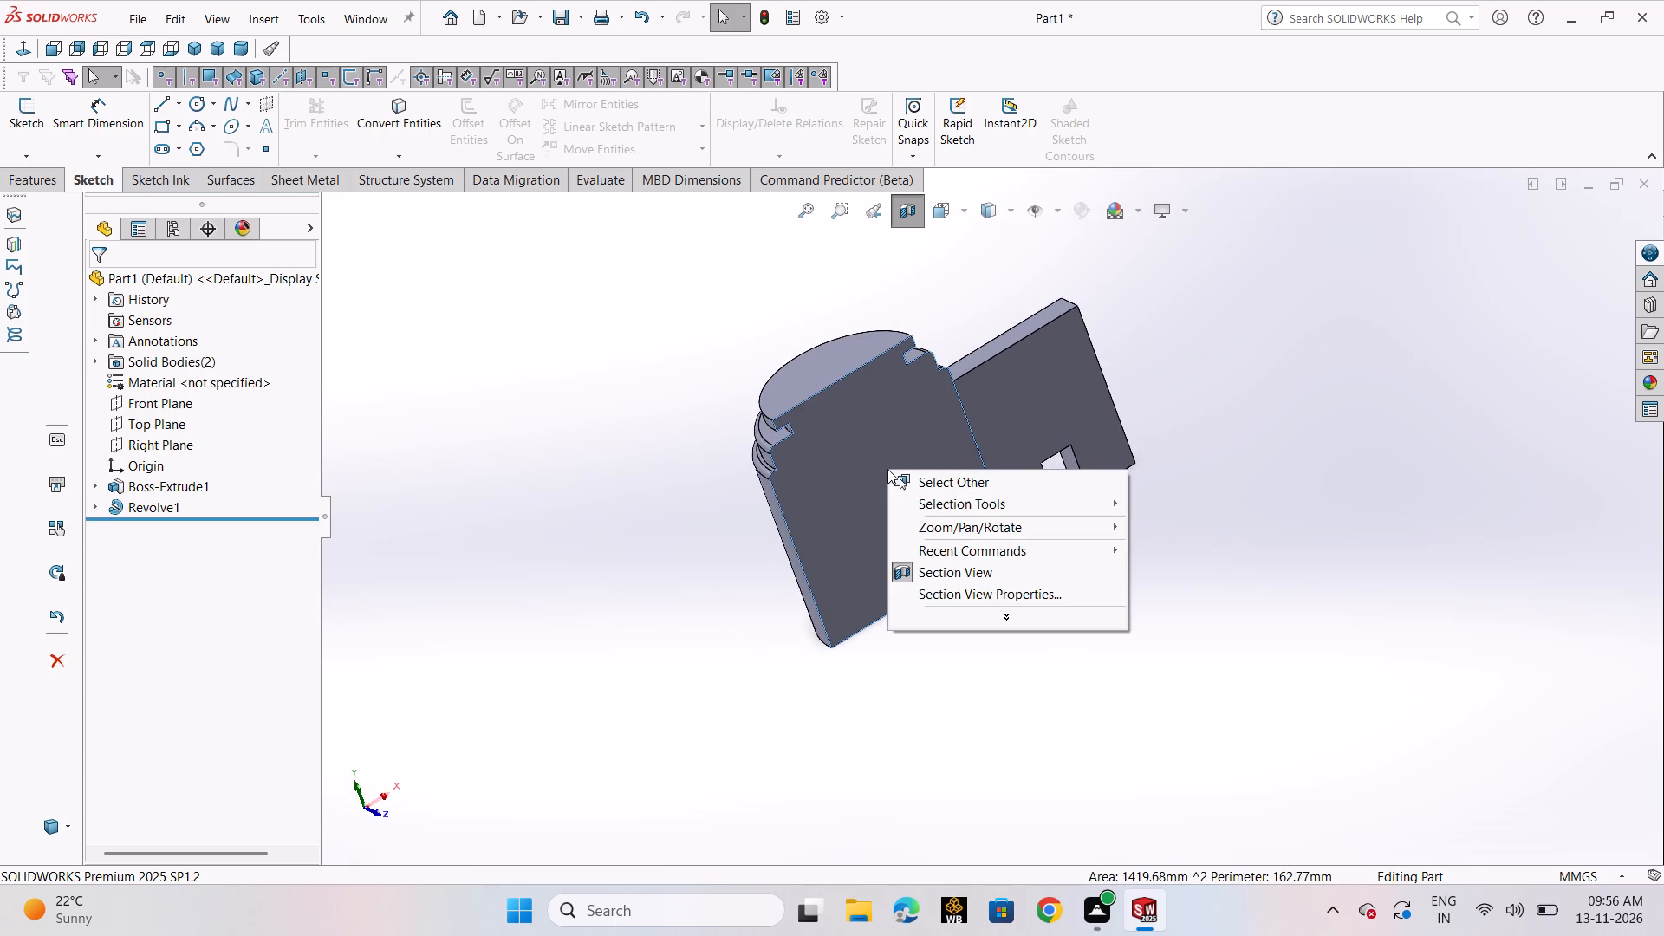
left_click(580, 598)
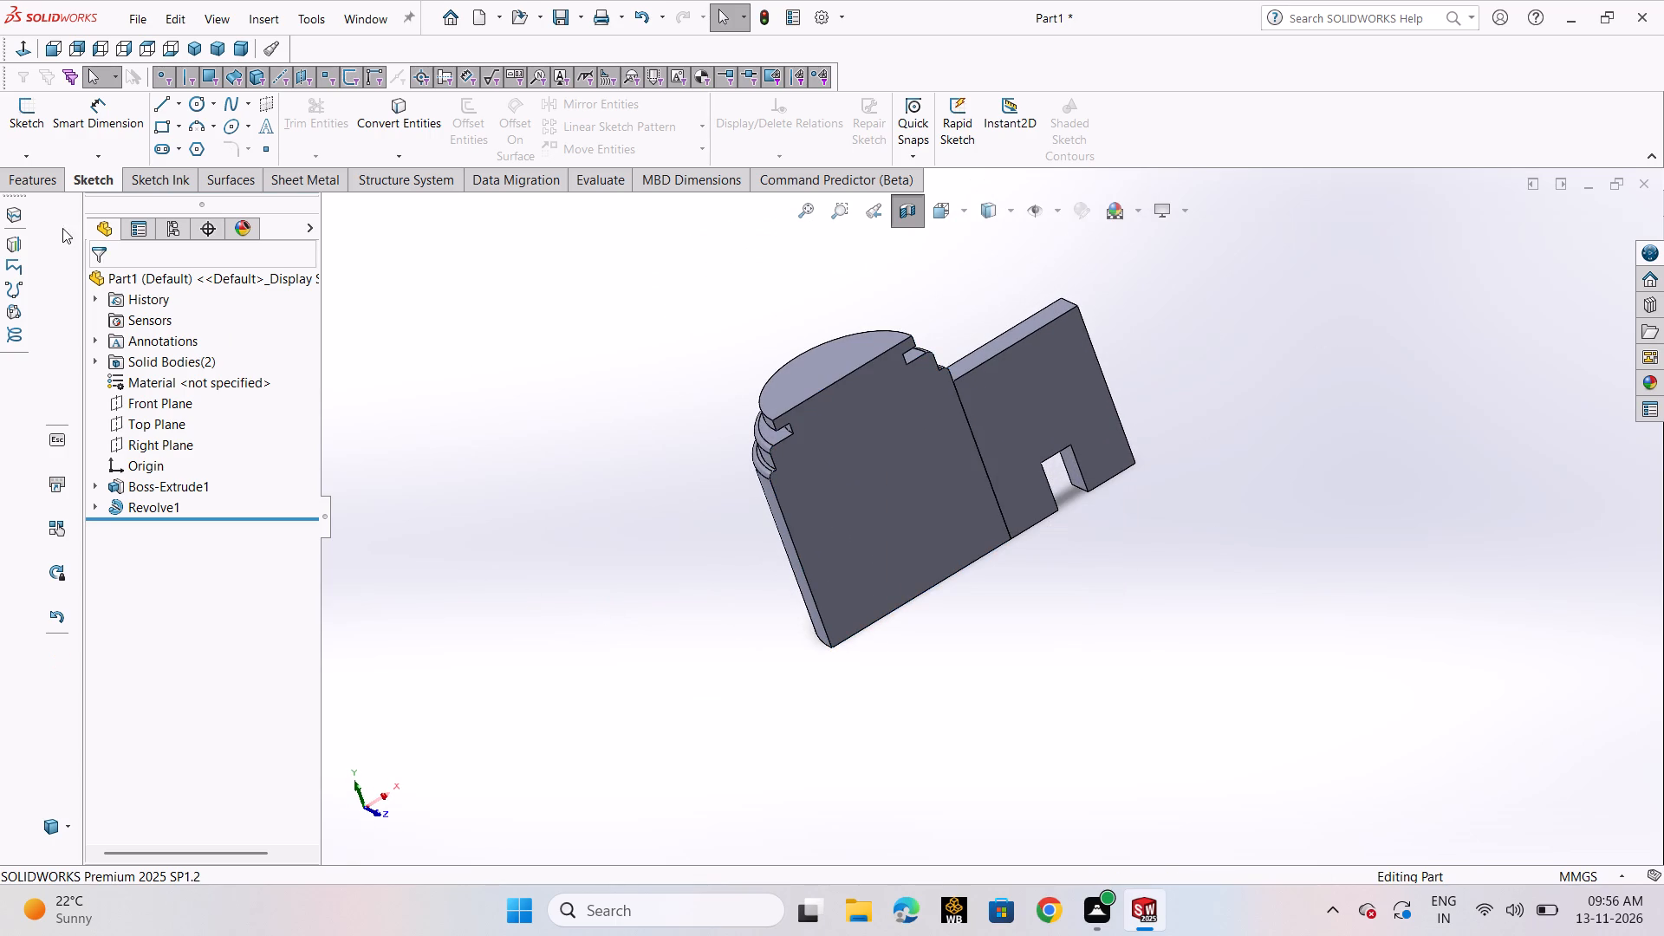
left_click(911, 211)
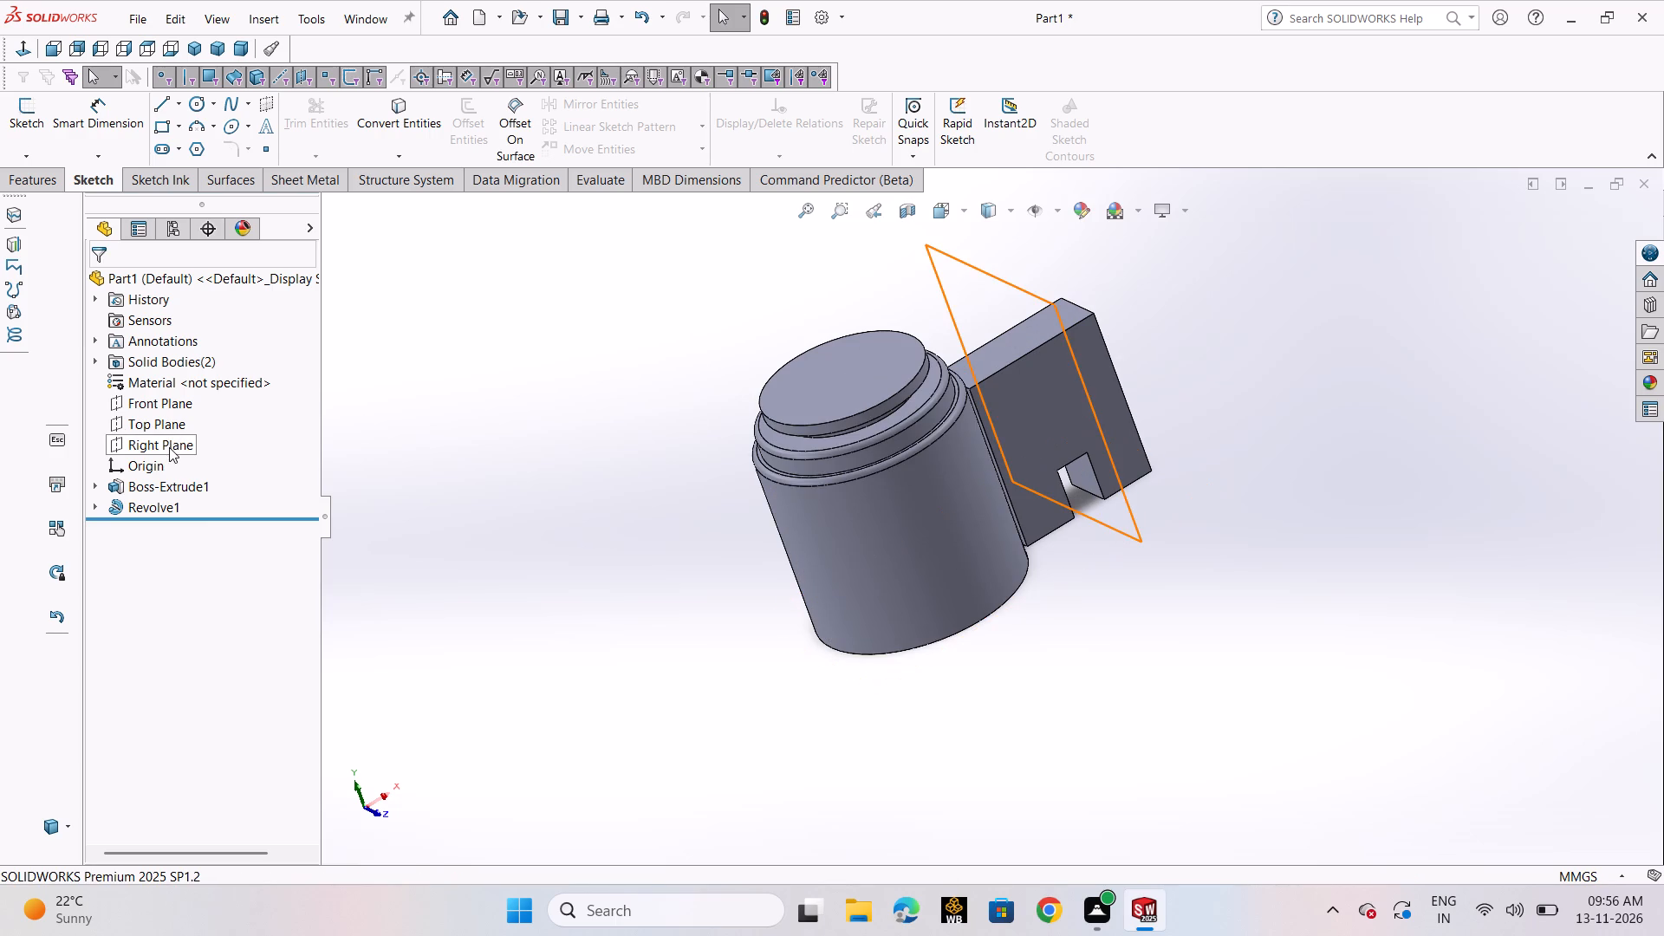
Start a sketch on the Front Plane and draw a vertical centerline about 42.6 mm long upward from the revolved body's base centre.
left_click(161, 399)
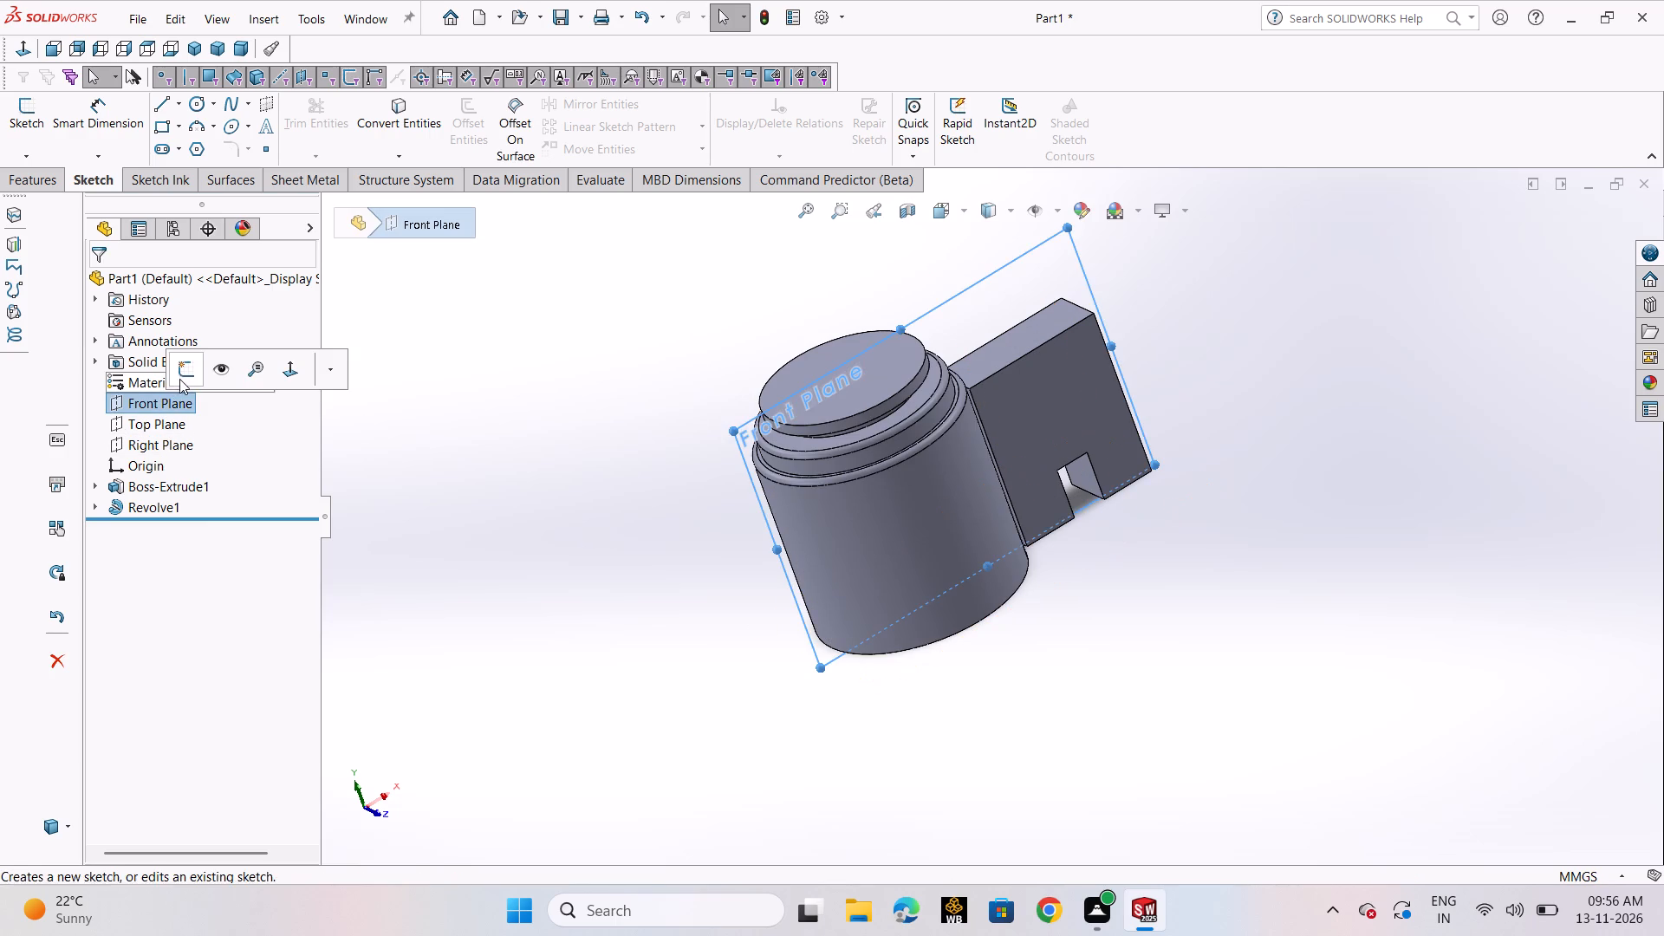
left_click(181, 376)
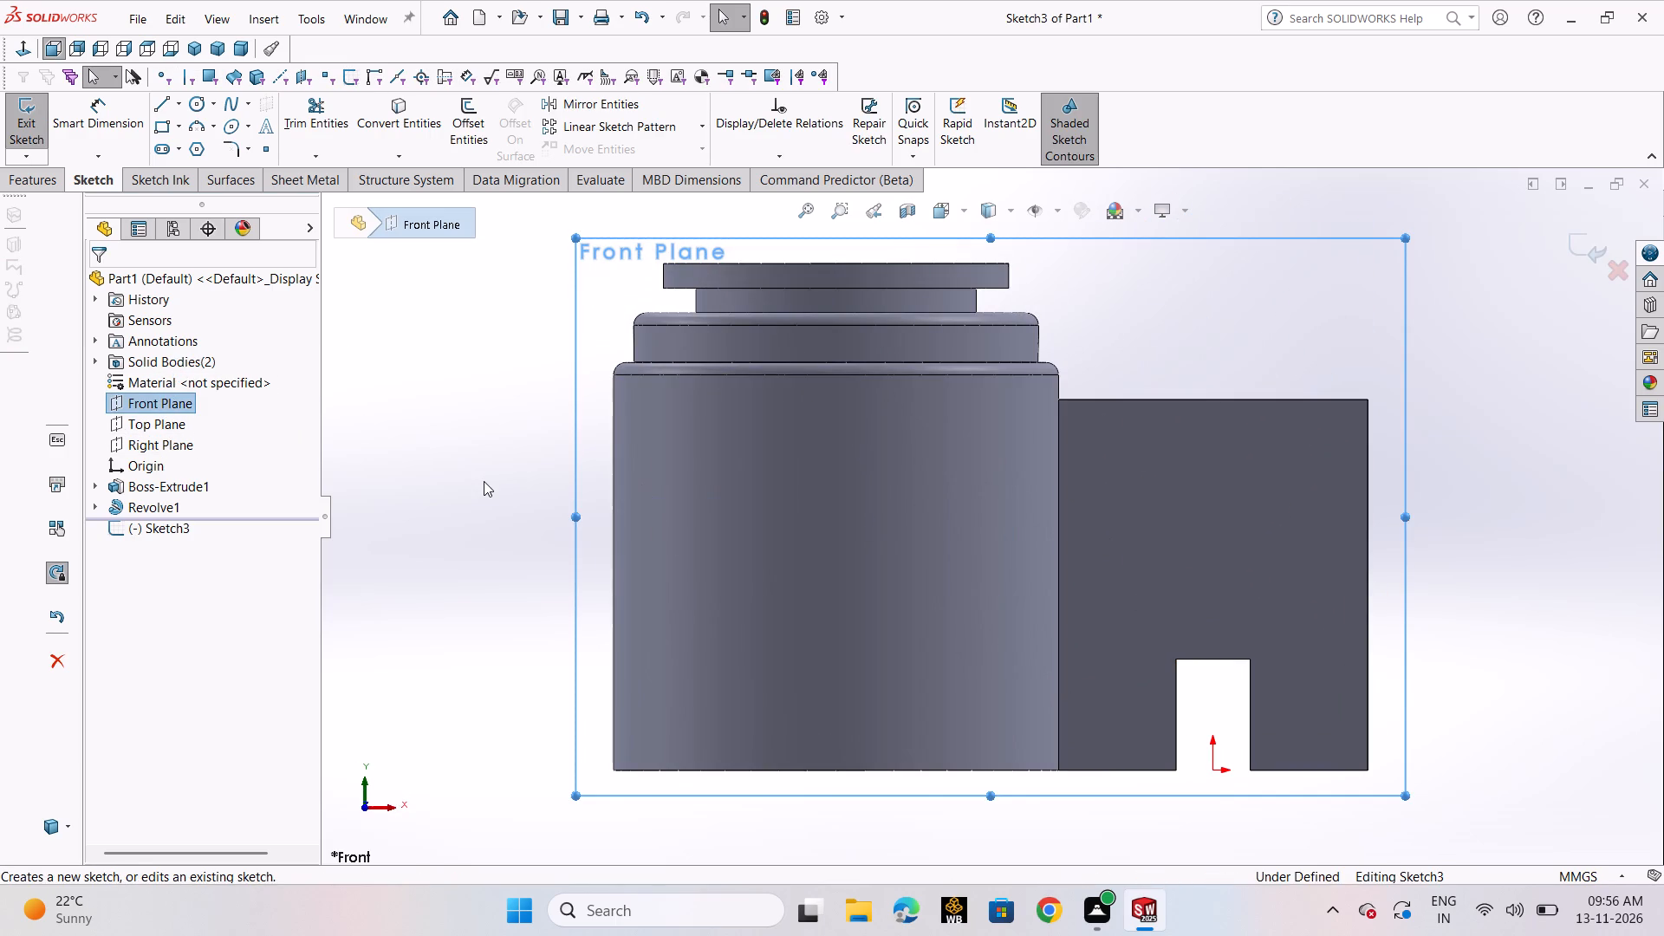
left_click(484, 481)
left_click(176, 100)
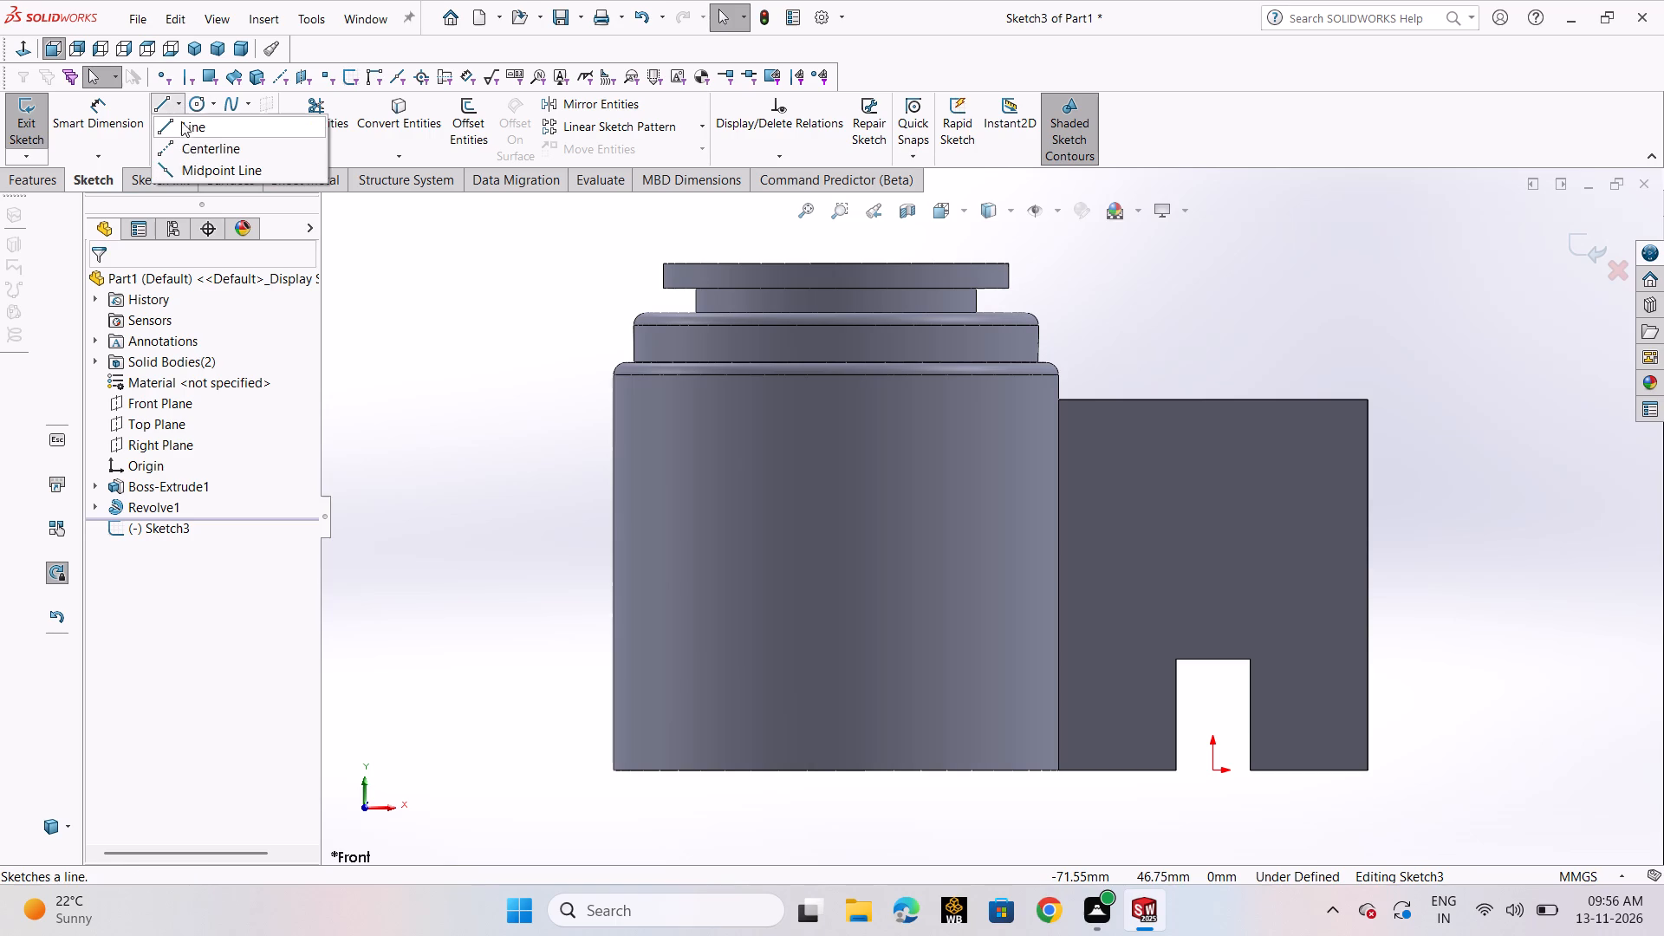
left_click(186, 134)
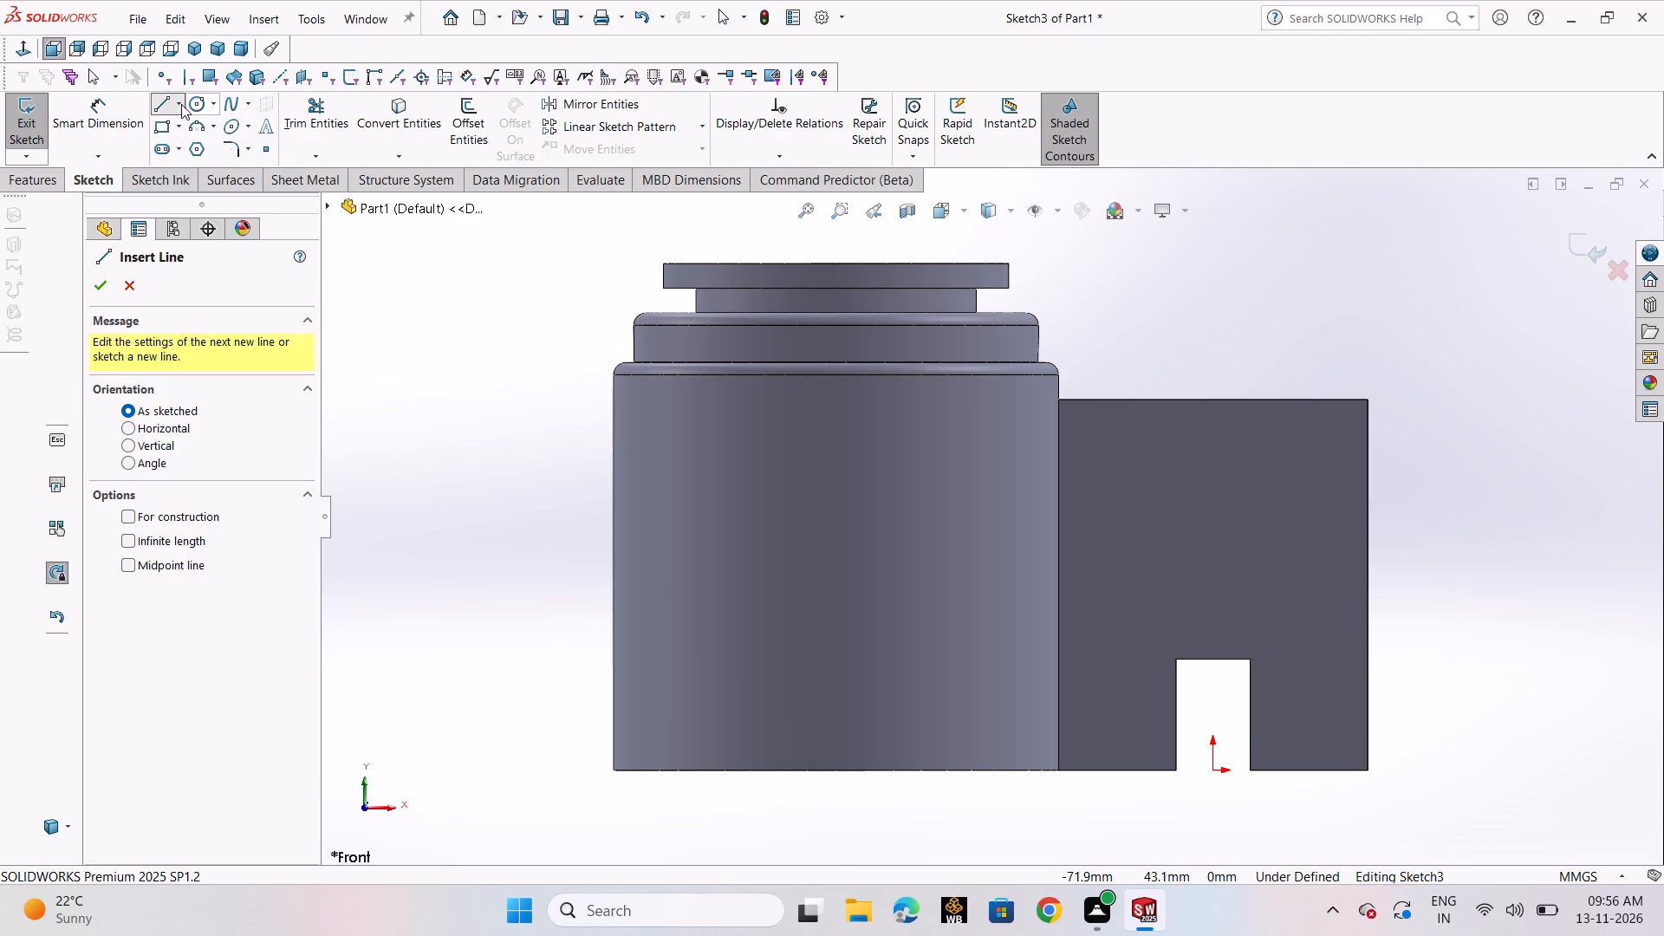
left_click(181, 104)
left_click(204, 151)
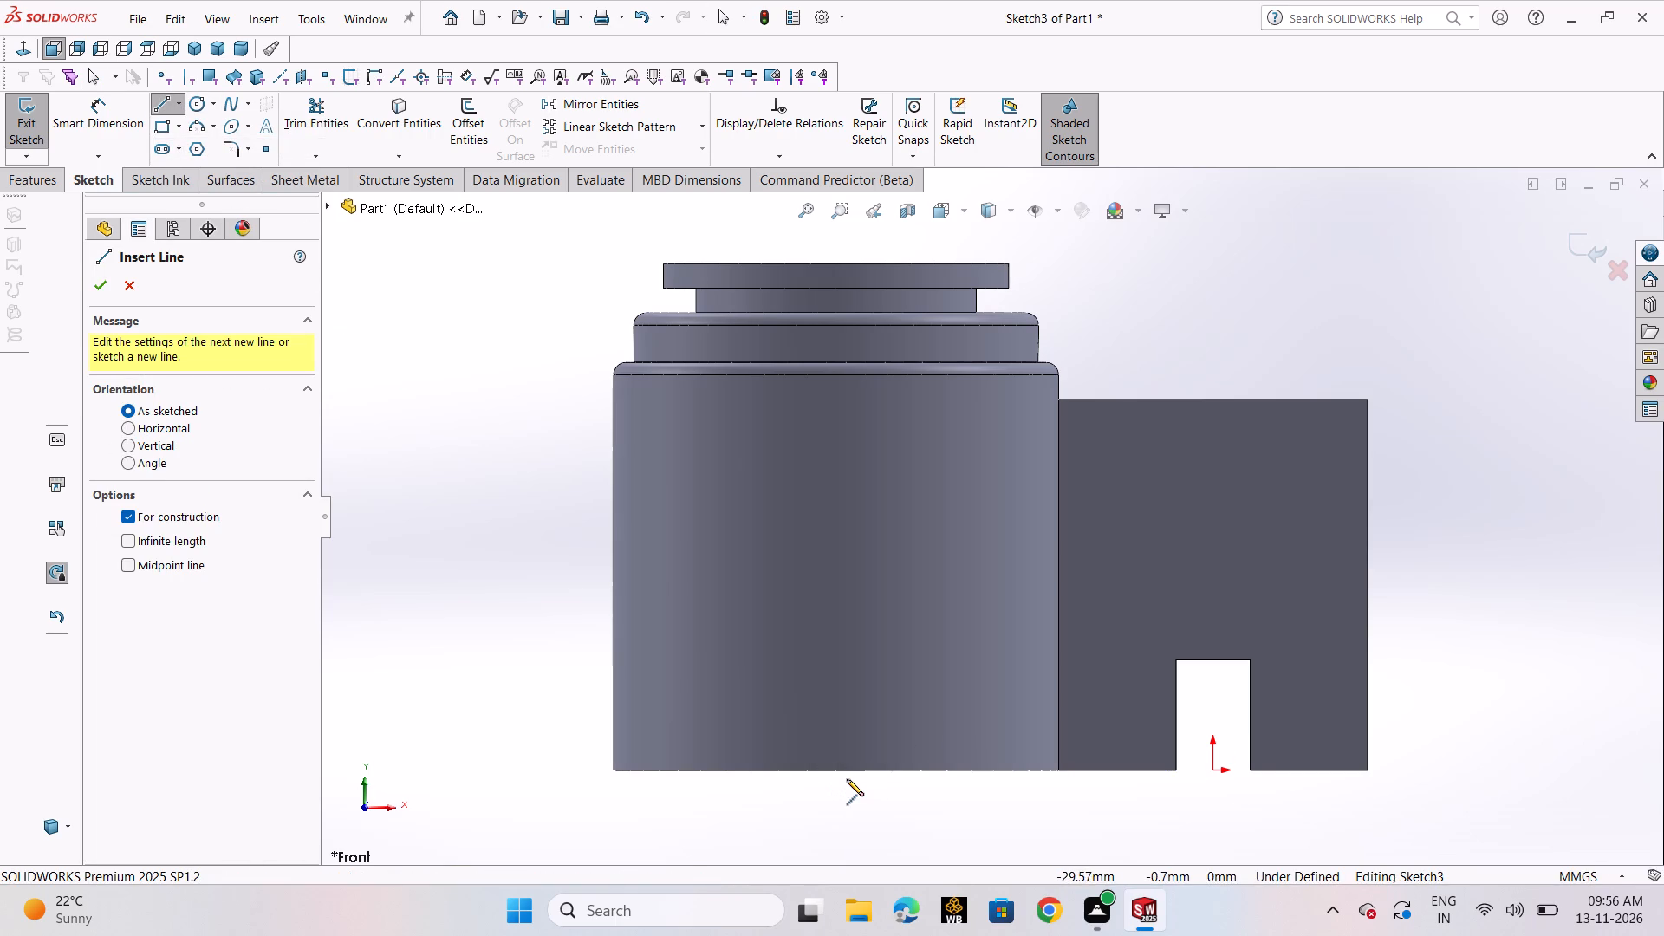
left_click(835, 770)
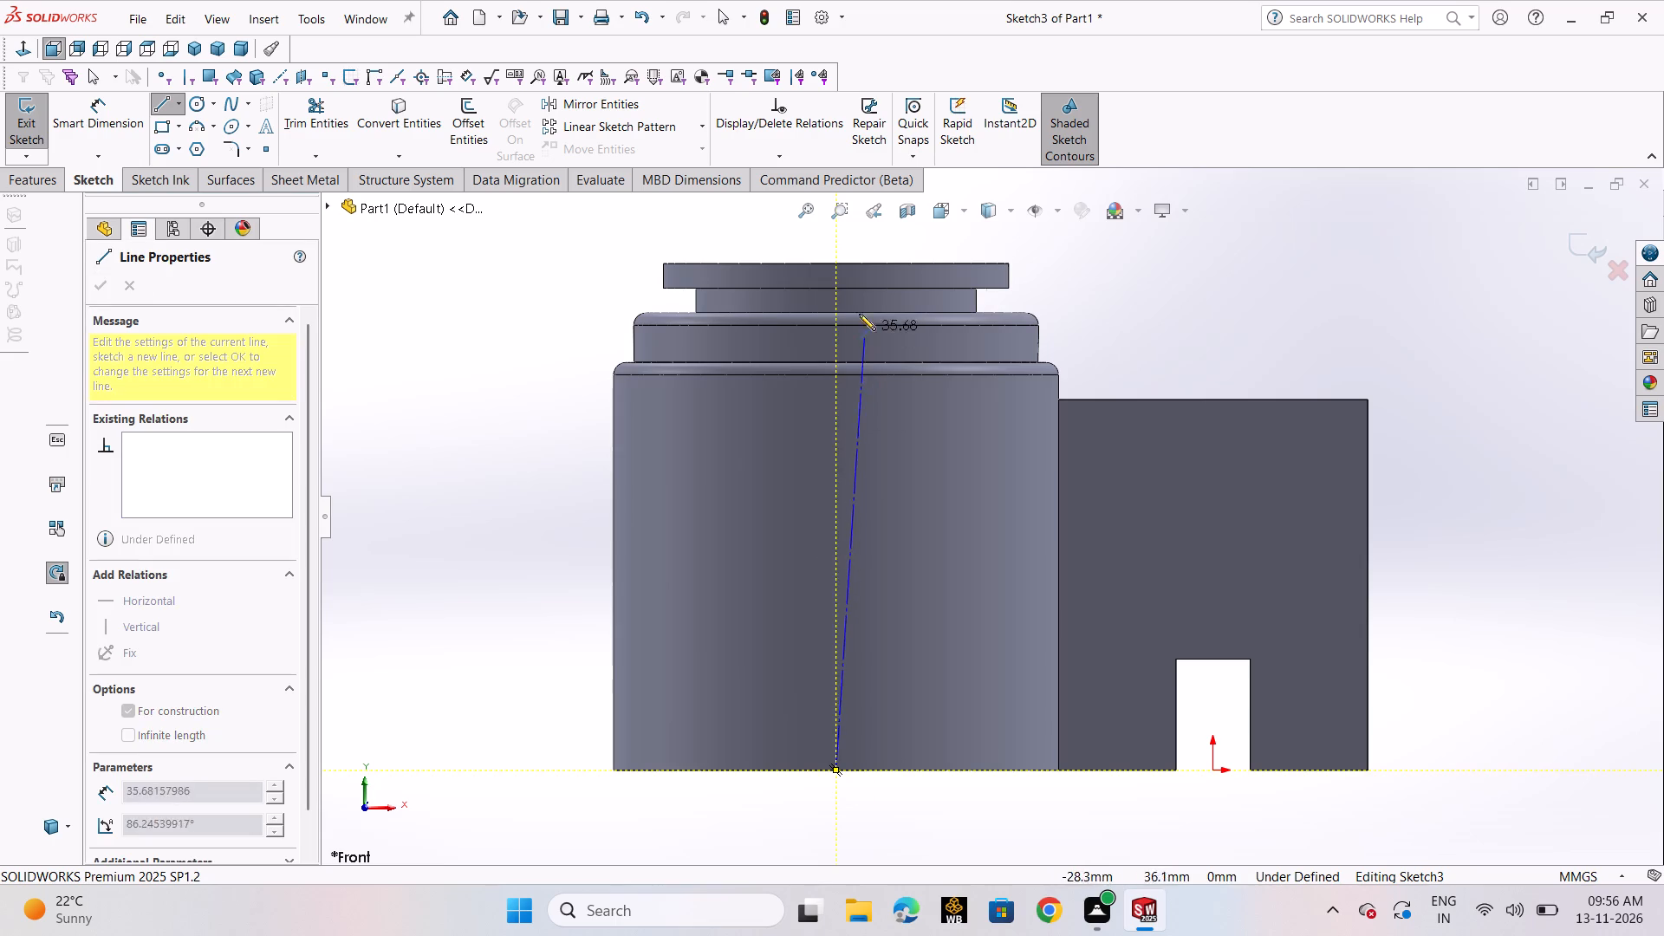
left_click(835, 244)
right_click(835, 244)
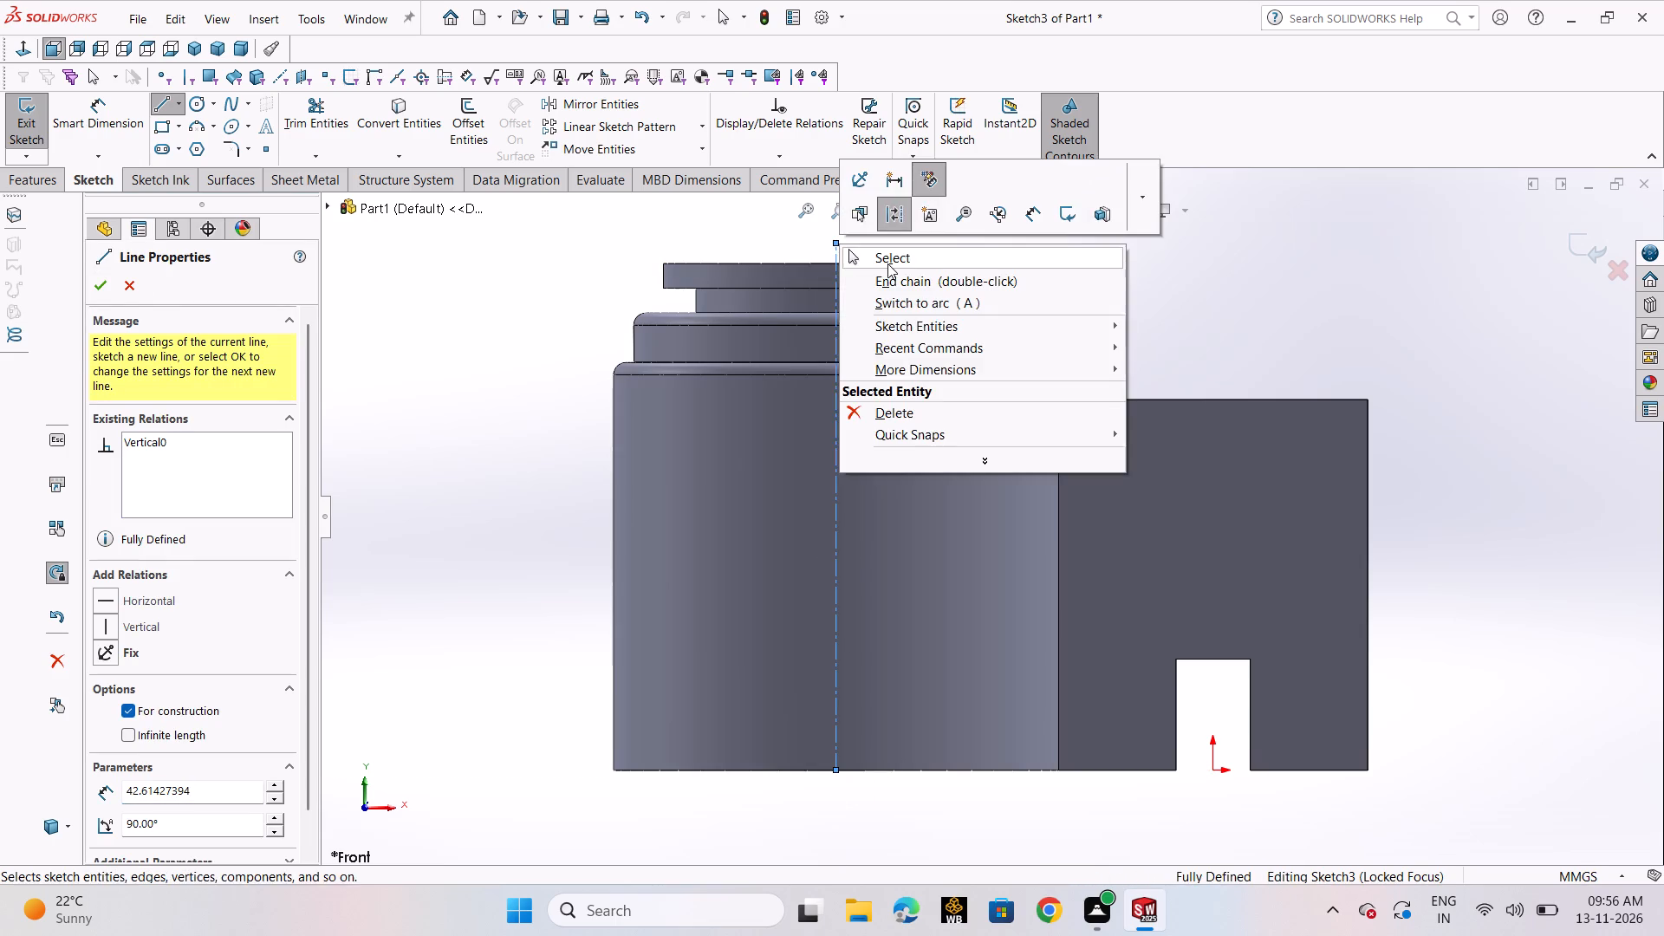
left_click(887, 263)
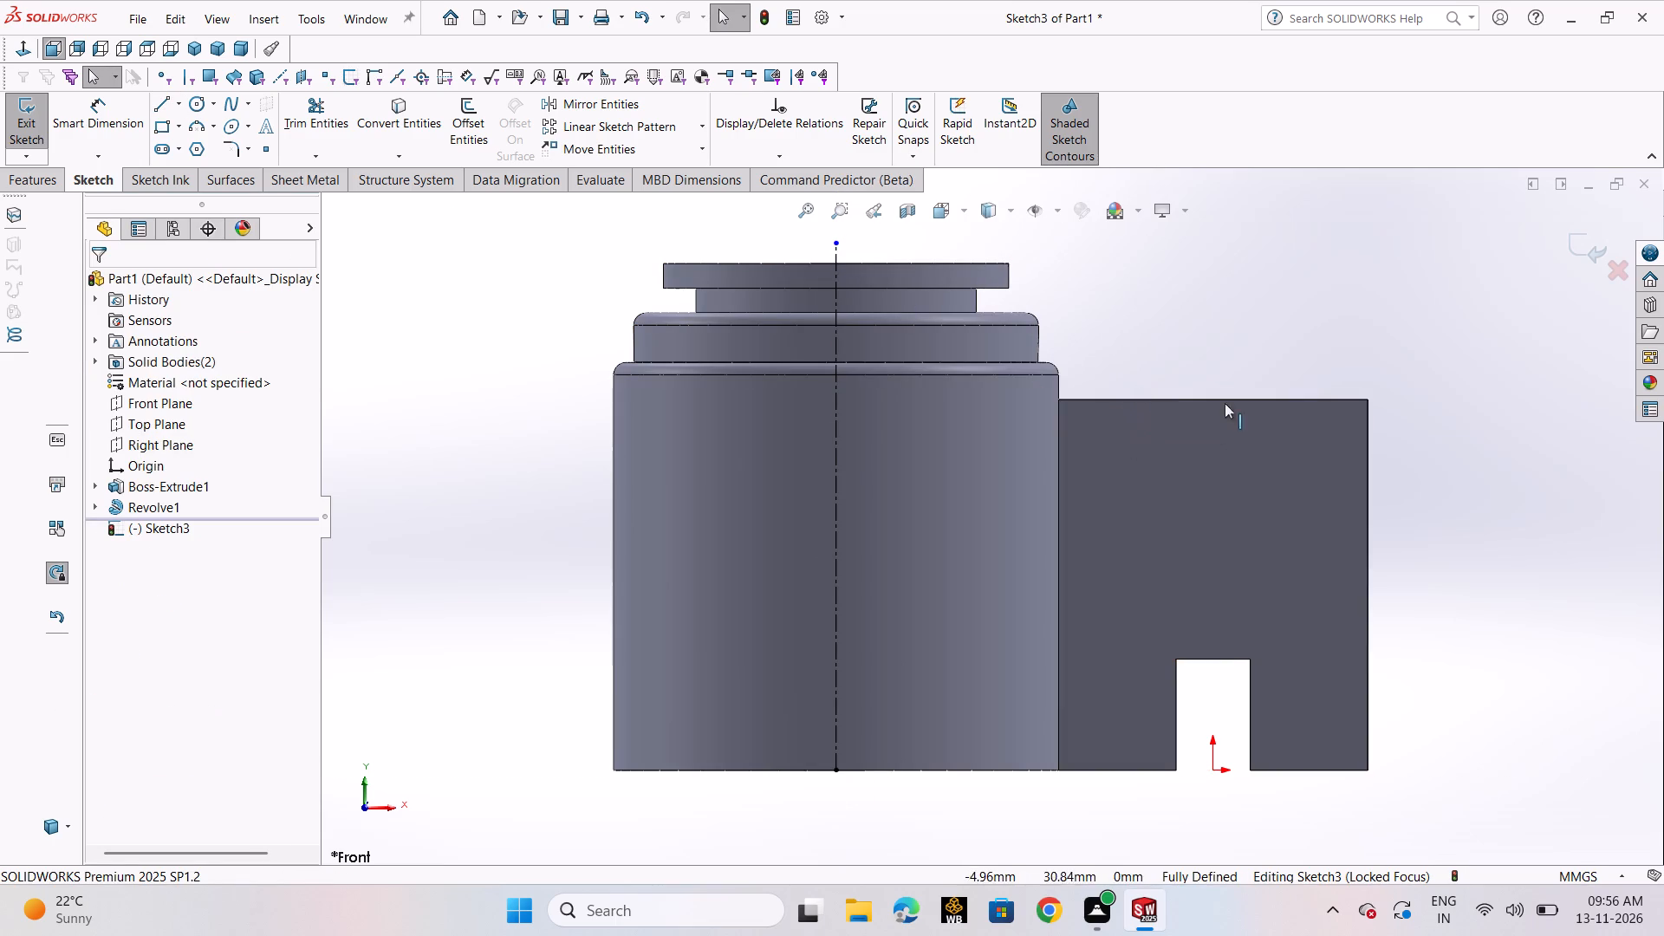
left_click(1253, 315)
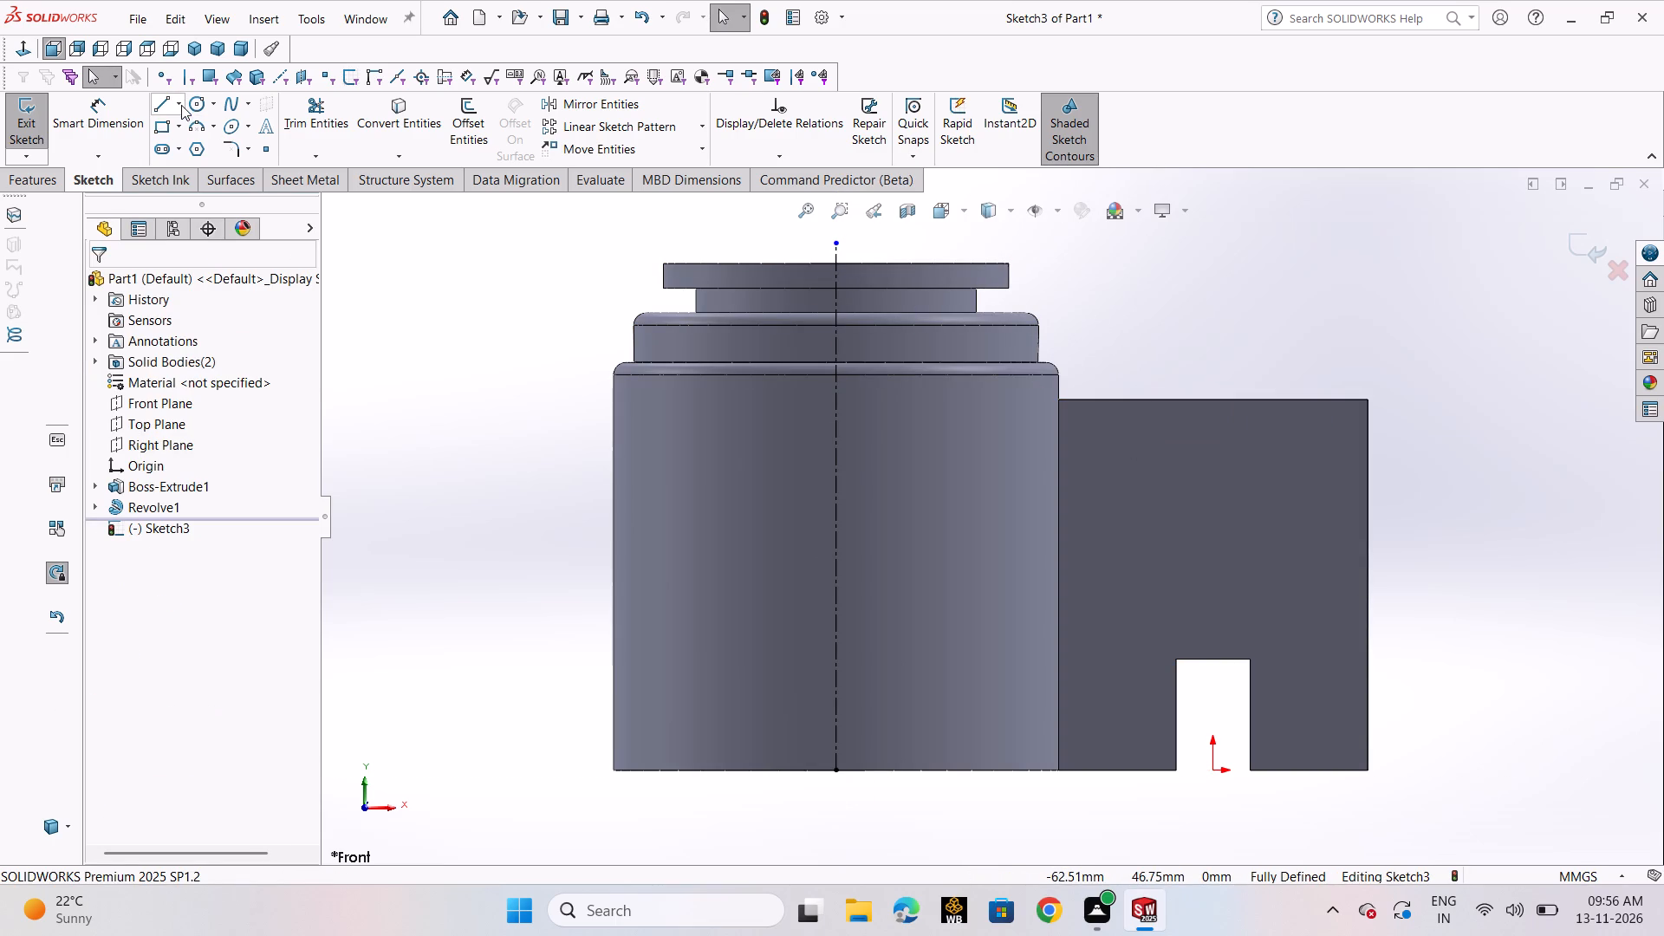
Draw three connected lines from the centerline: about 9.4 mm outward along the top edge, straight down to the base, and back to the axis.
left_click(173, 99)
left_click(173, 117)
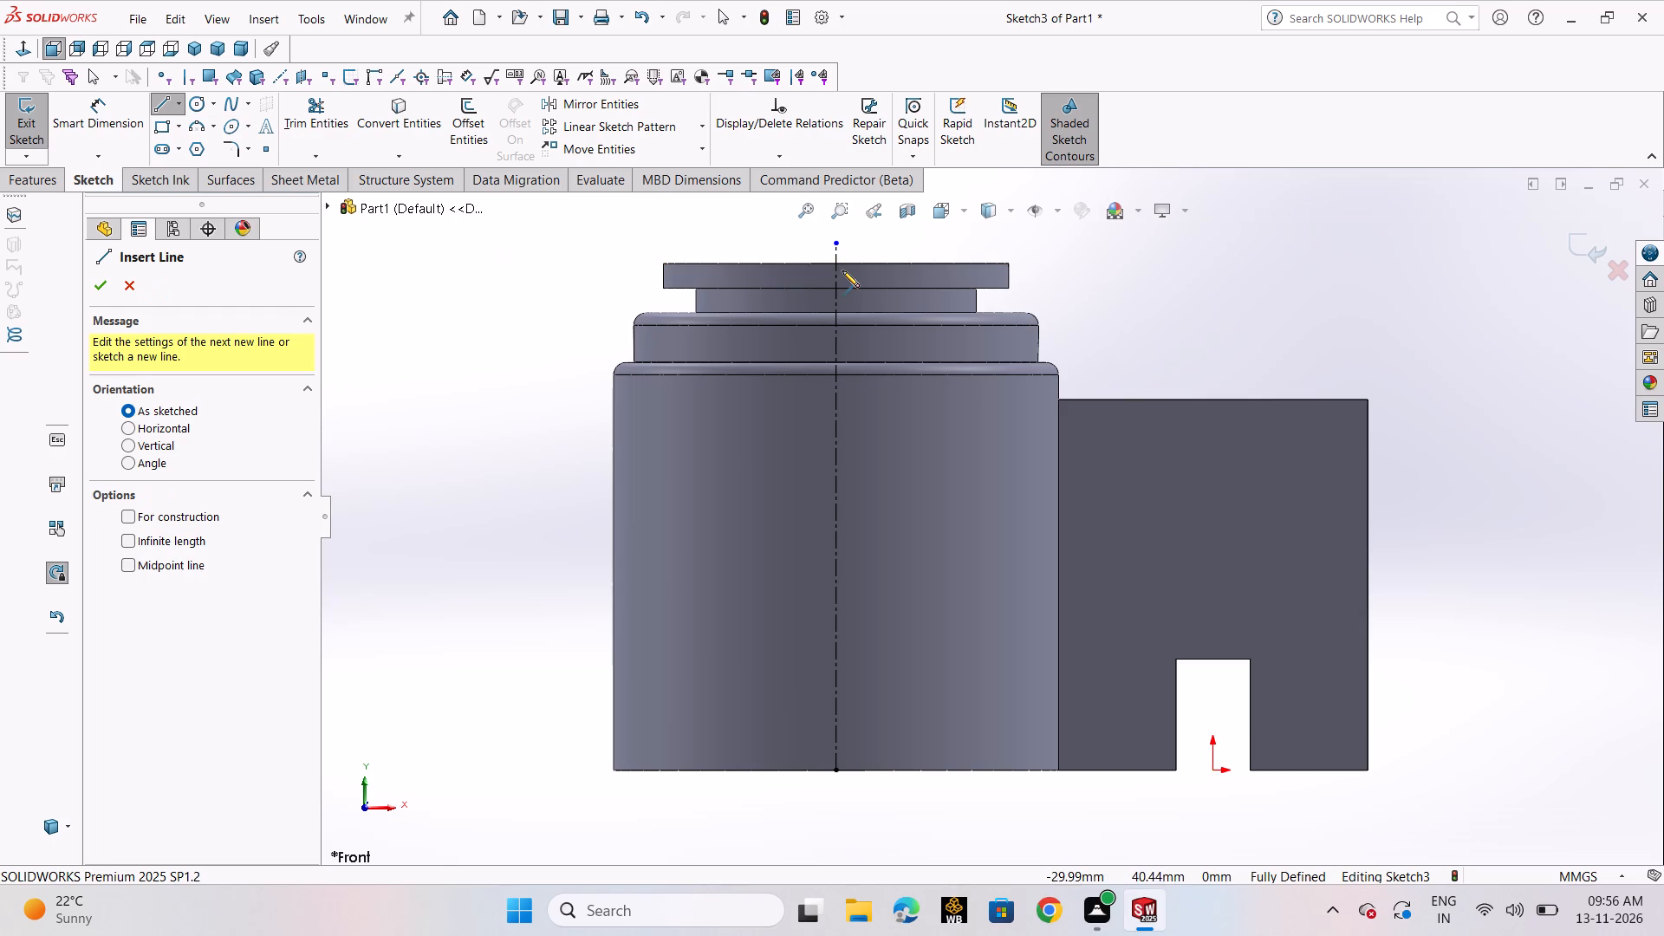
left_click(835, 264)
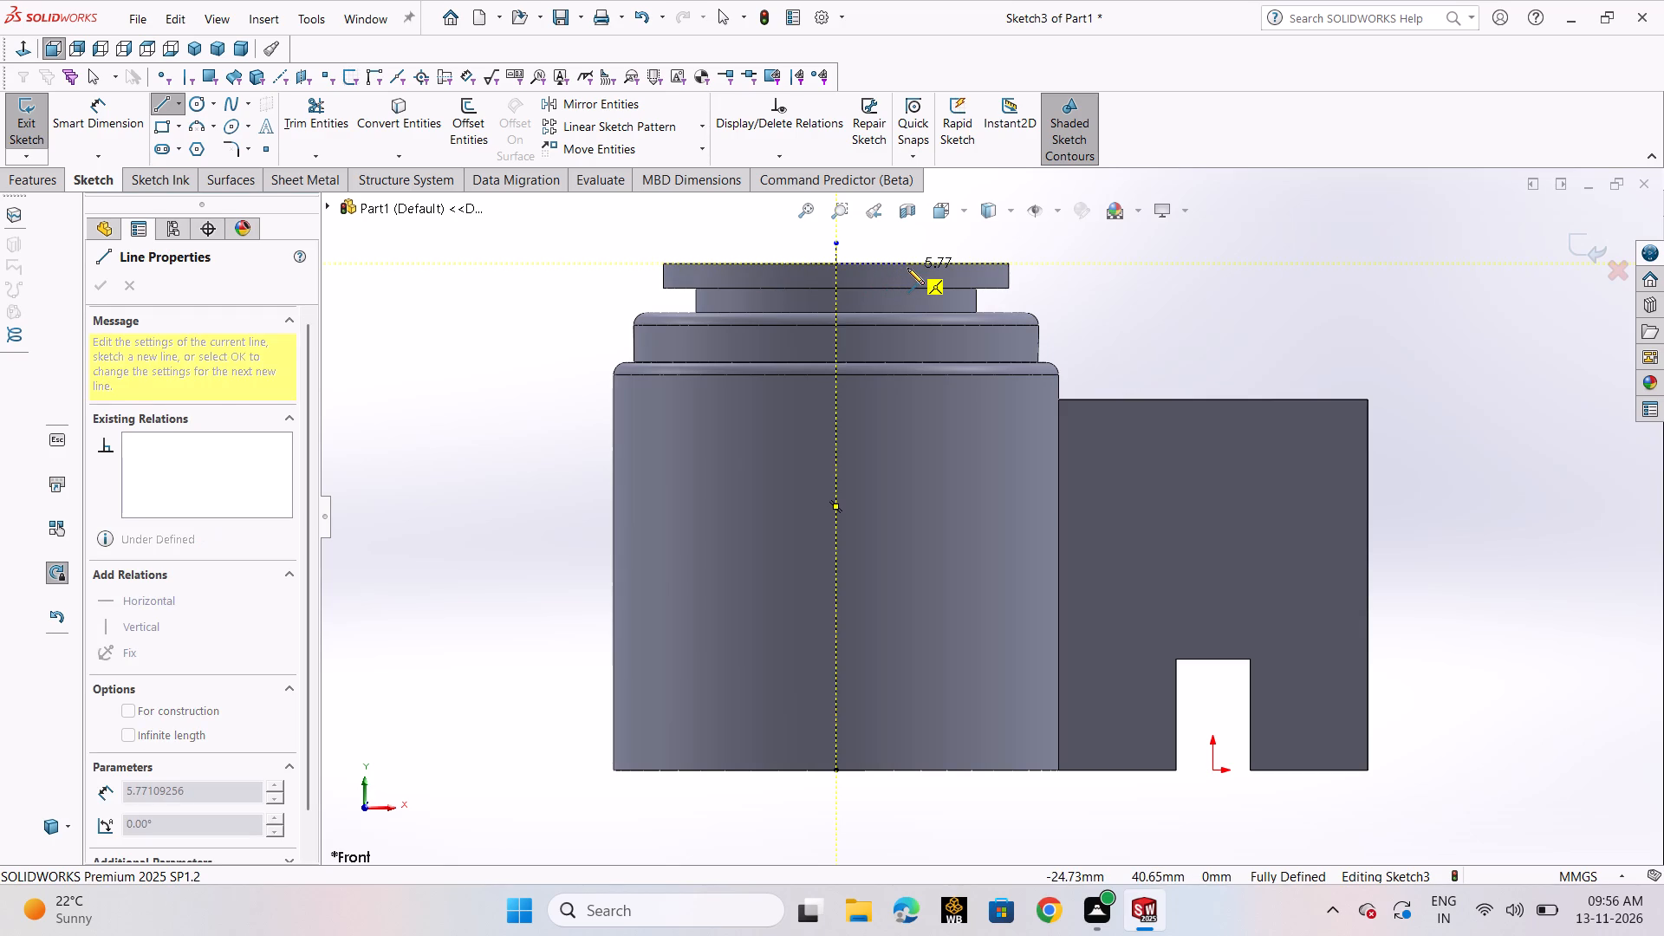
left_click(952, 265)
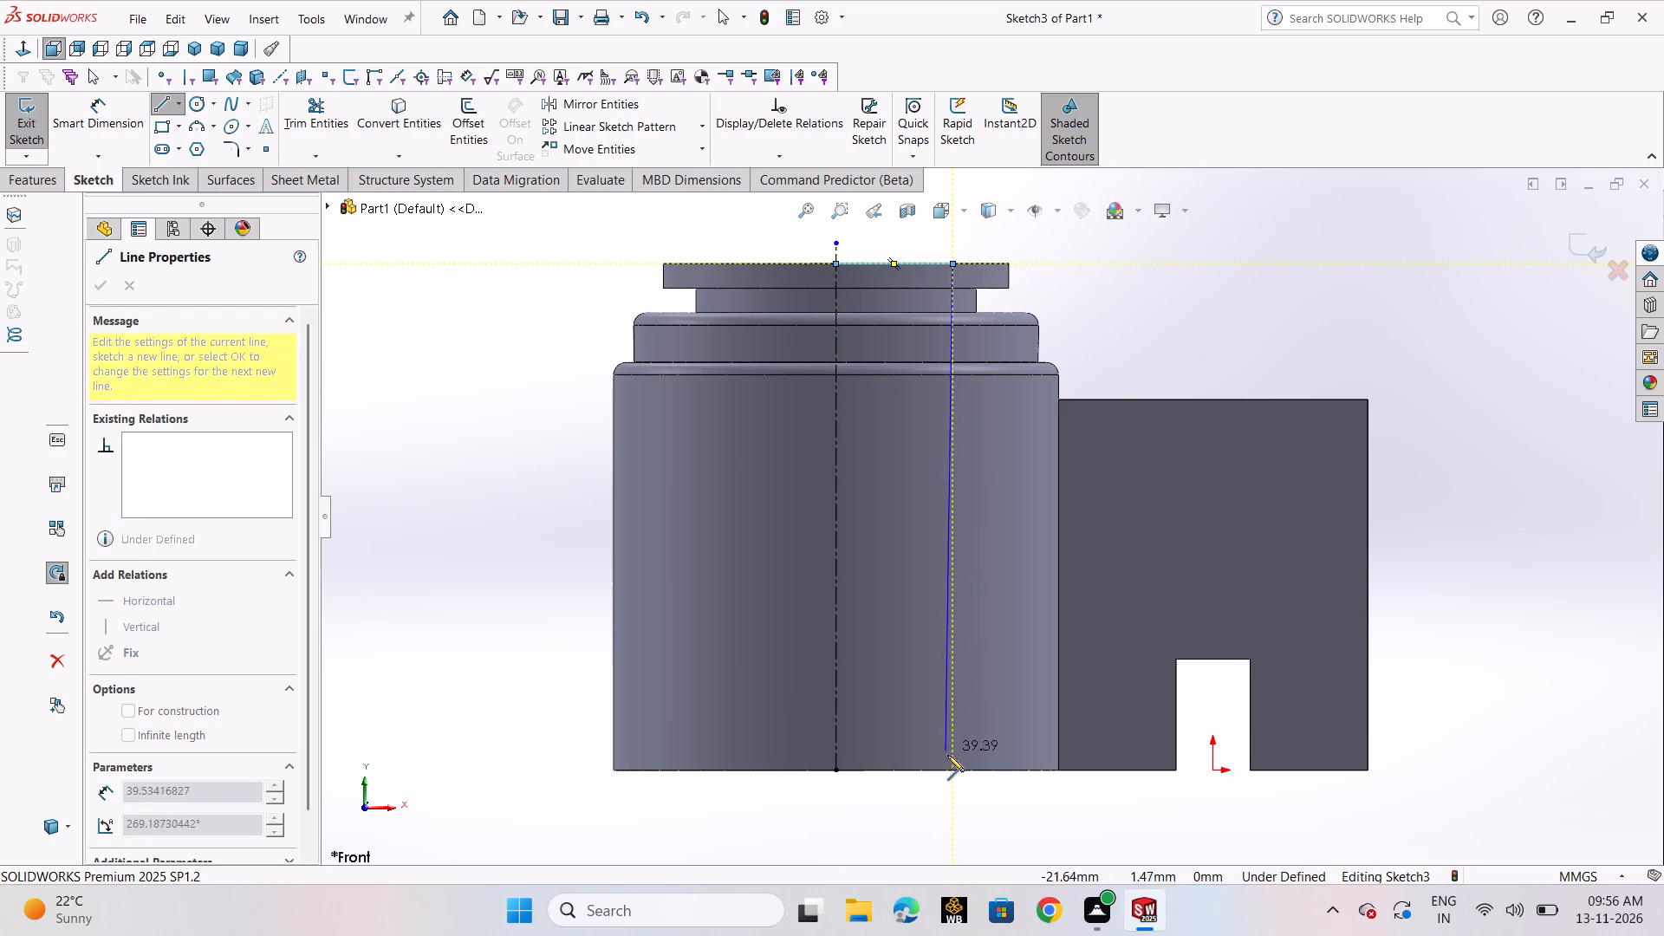
left_click(954, 770)
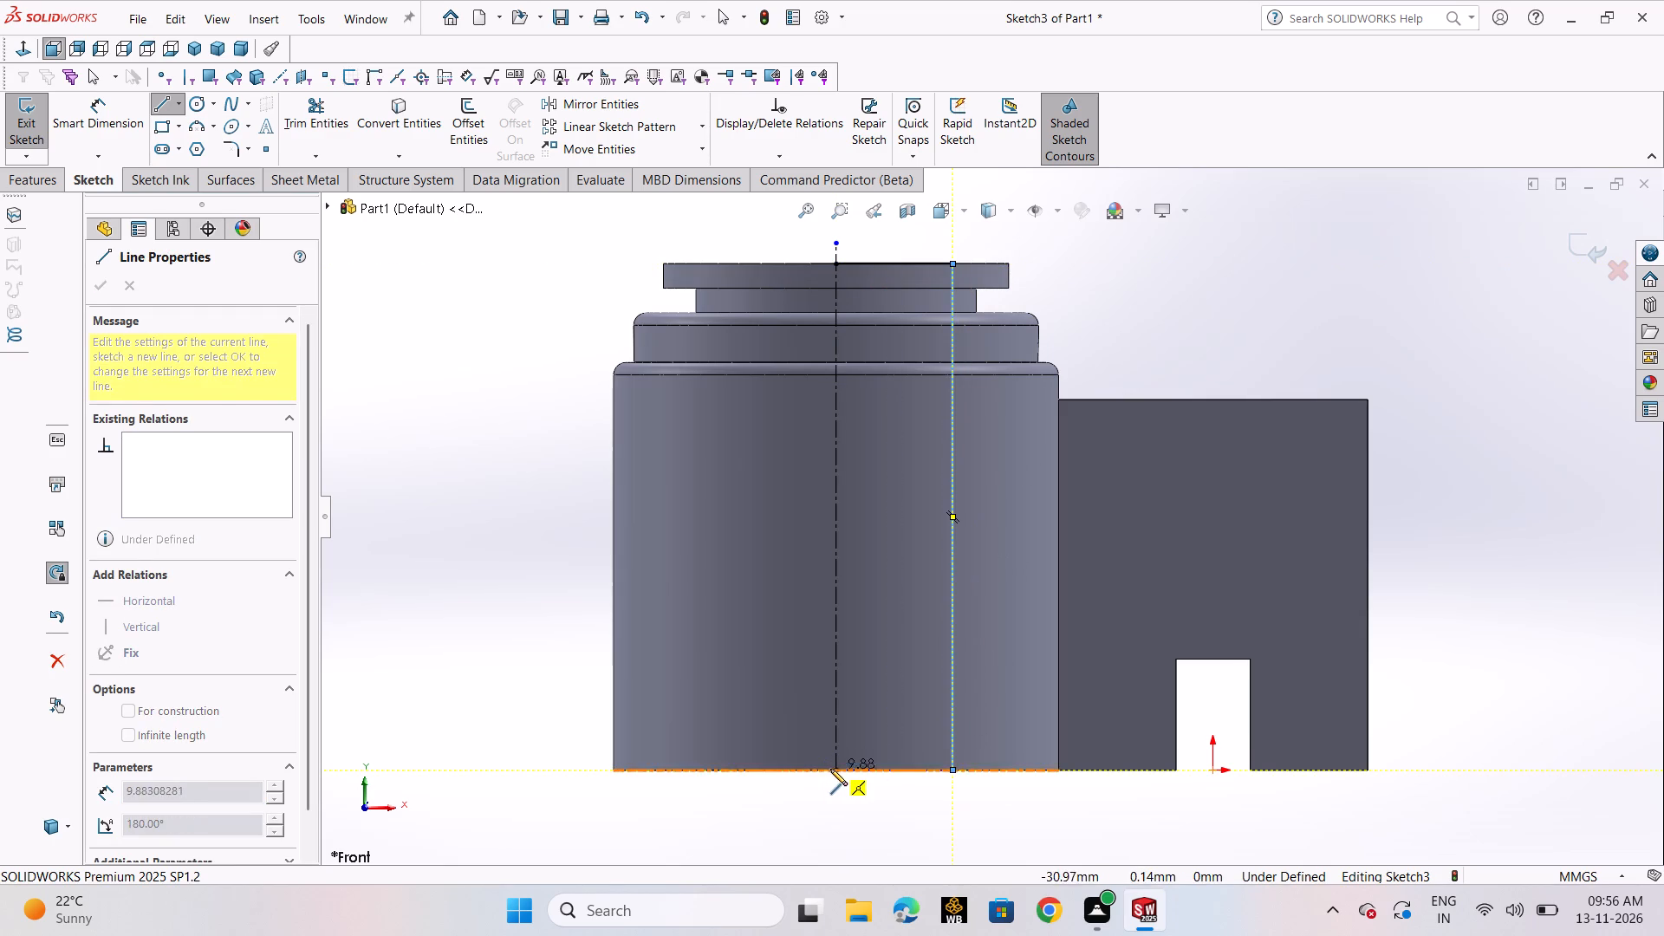
left_click(837, 771)
right_click(845, 772)
left_click(892, 725)
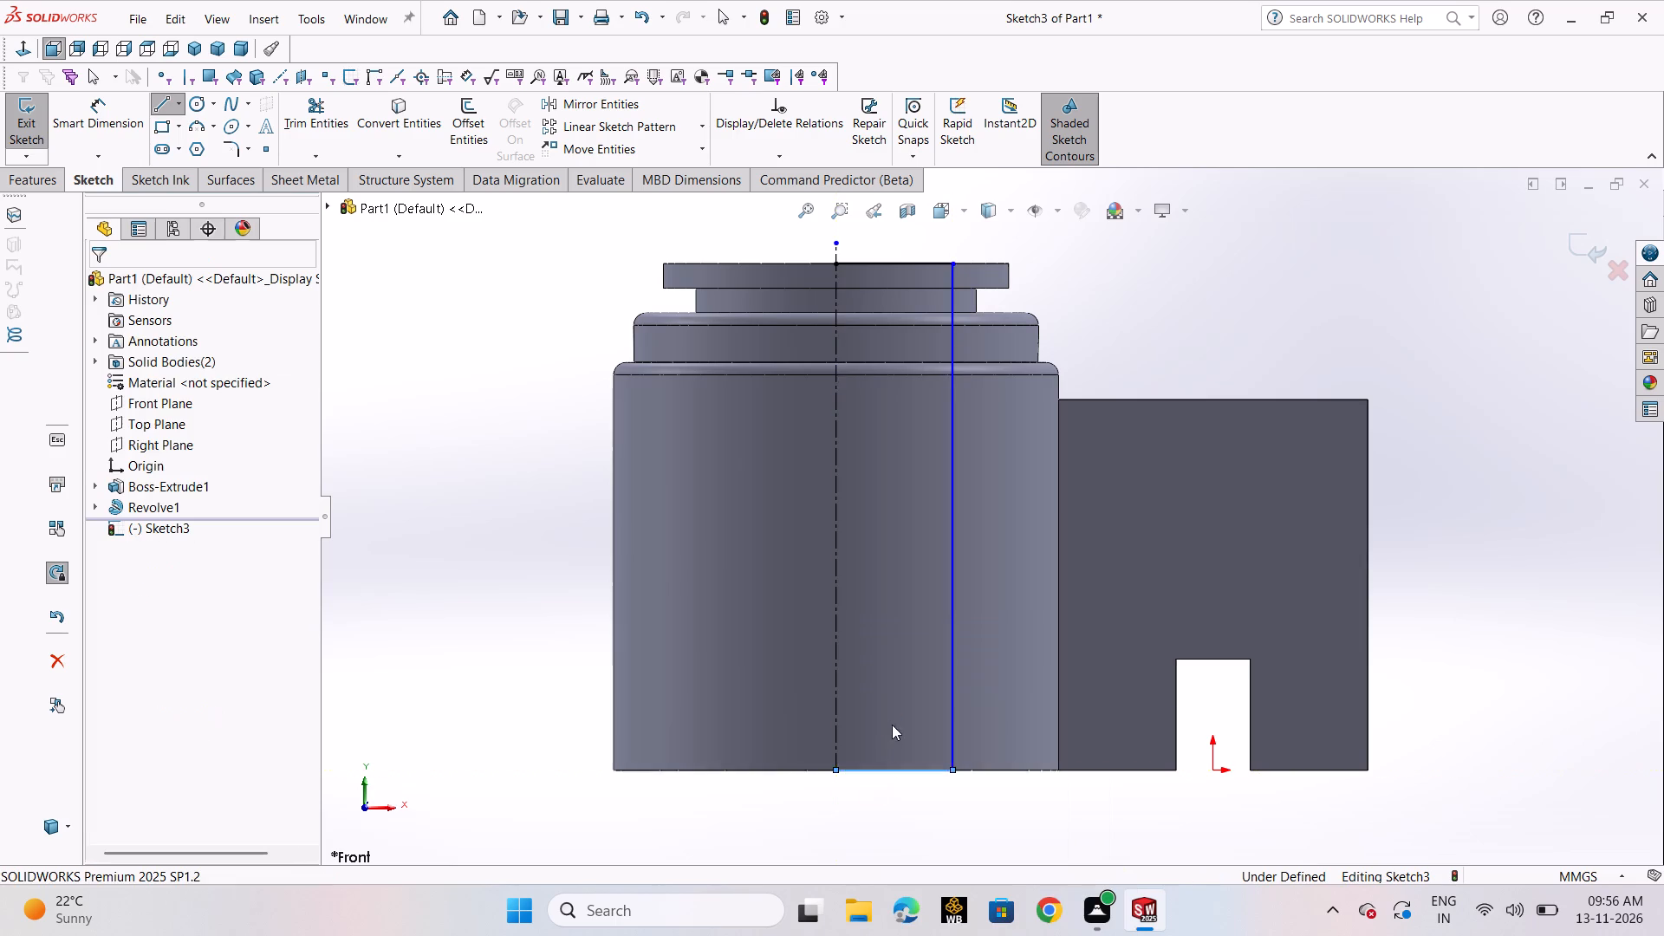
Dimension the profile's top horizontal line to 10 mm.
left_click(68, 111)
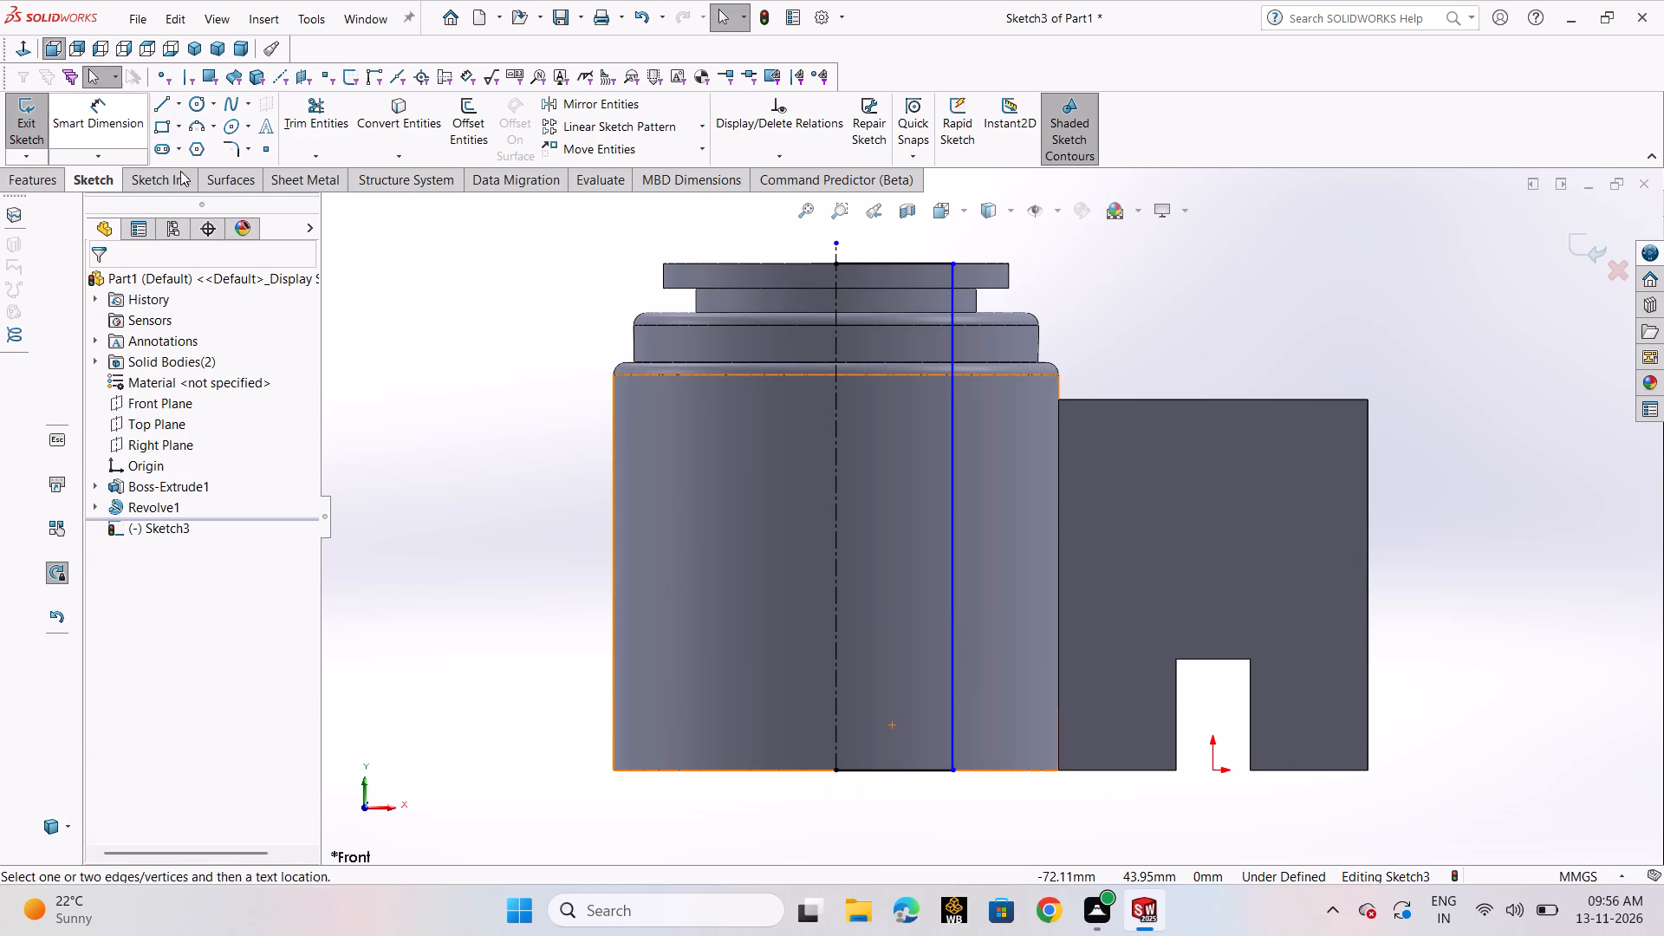
left_click(914, 263)
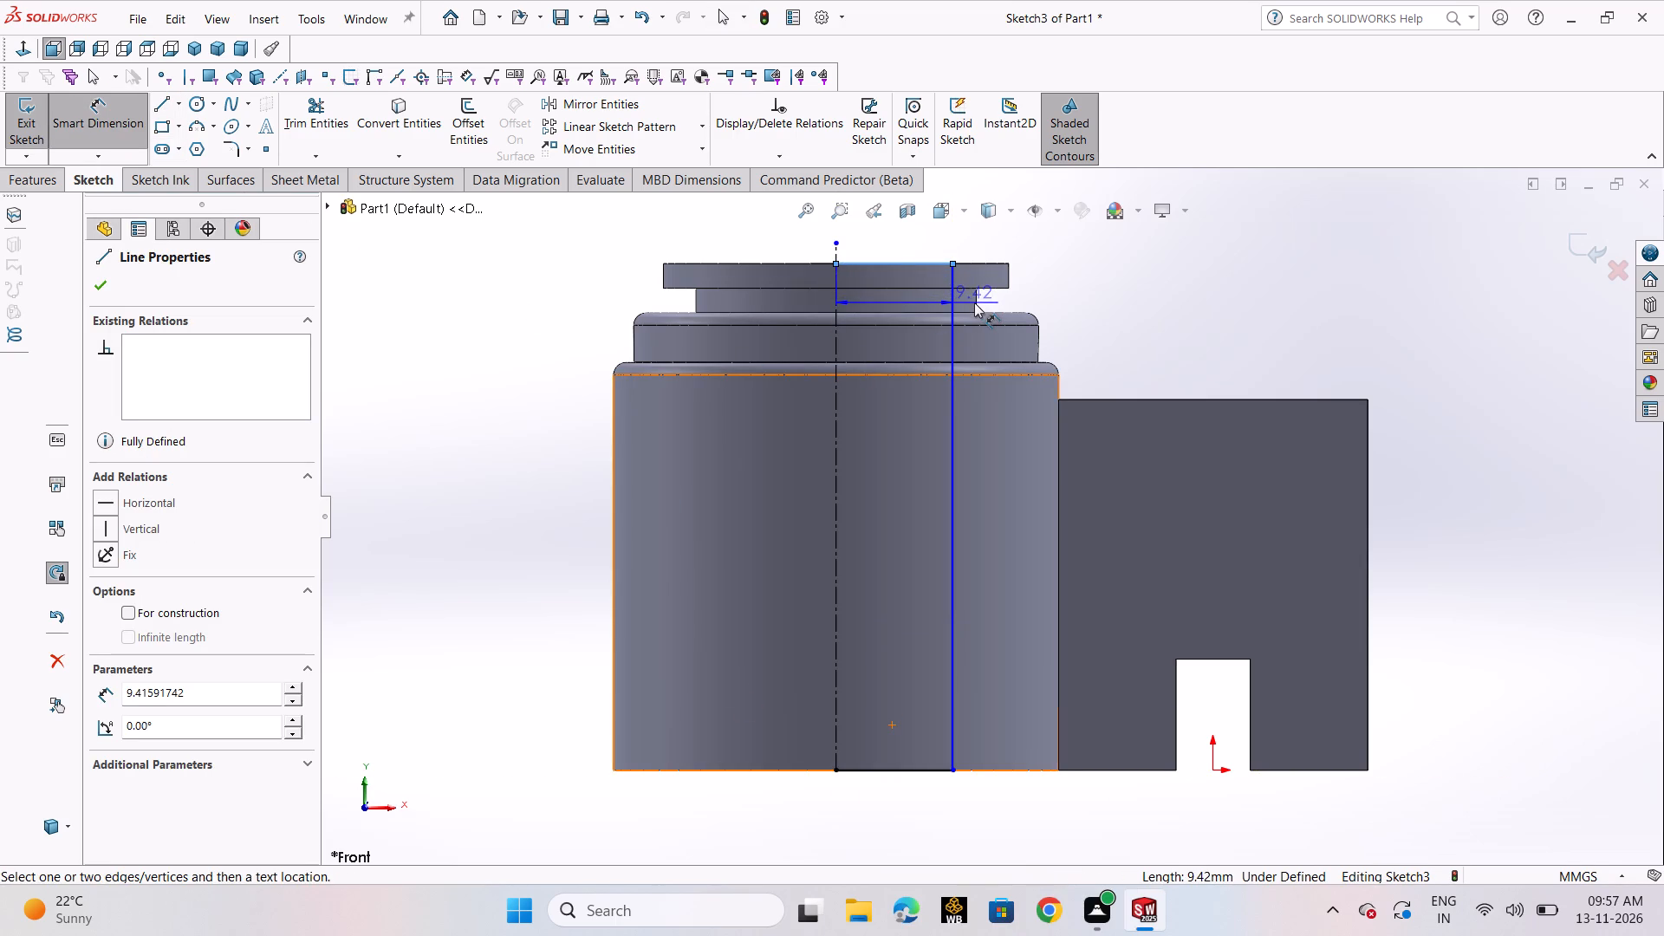
scroll(974, 297, "down", 5)
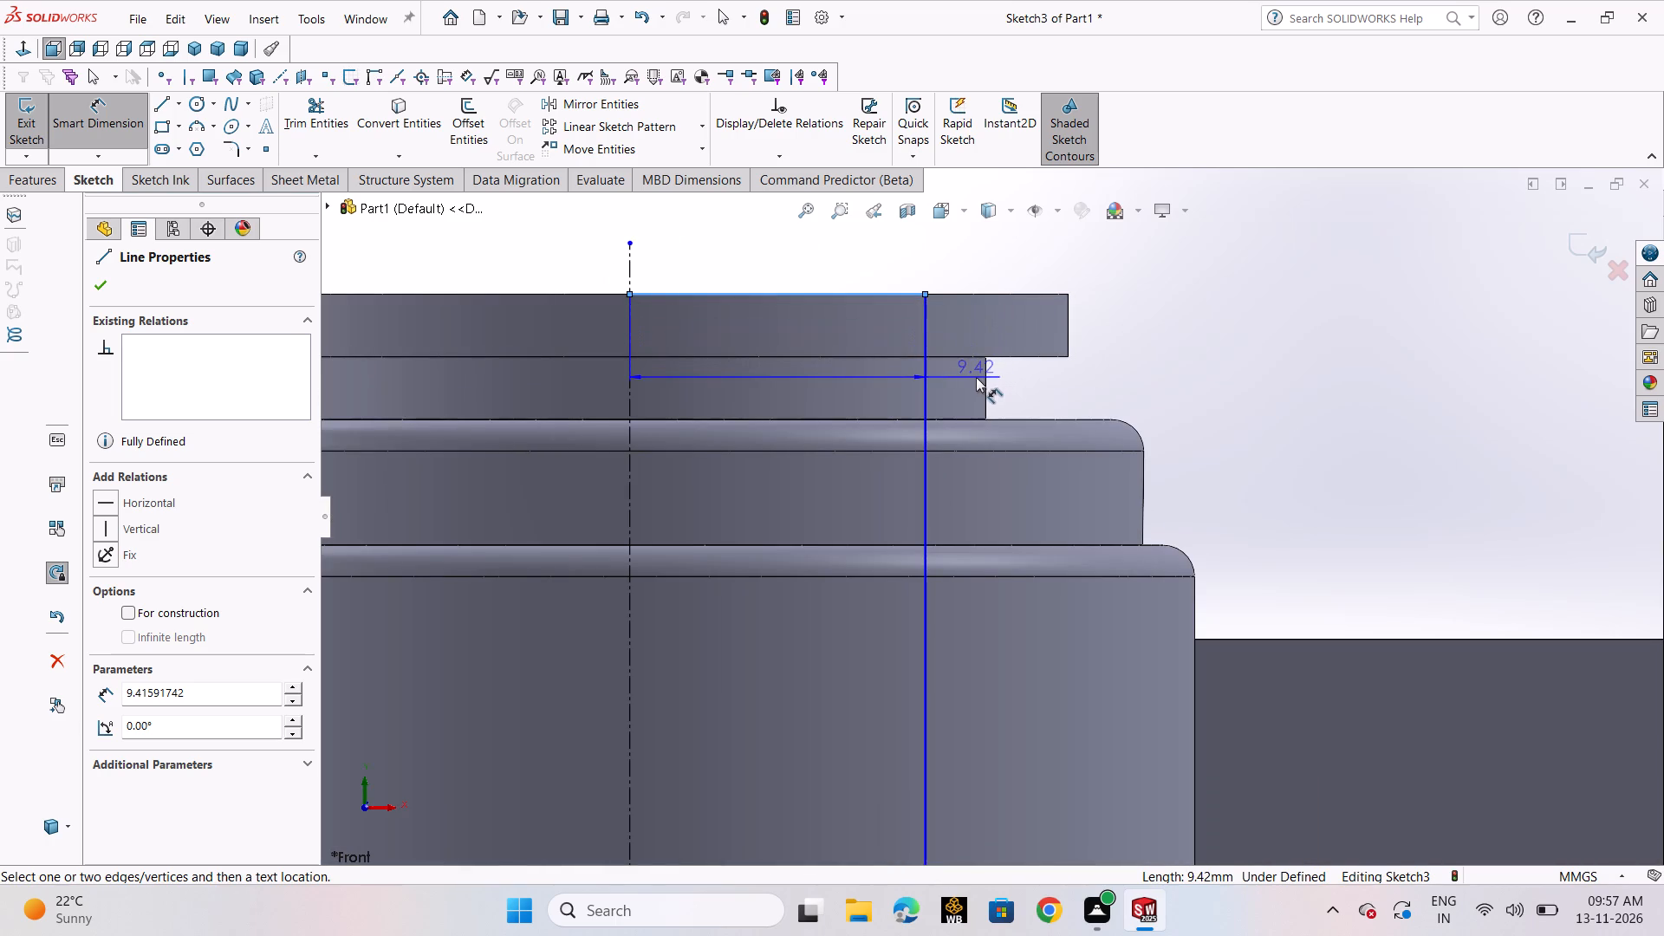
right_click(869, 375)
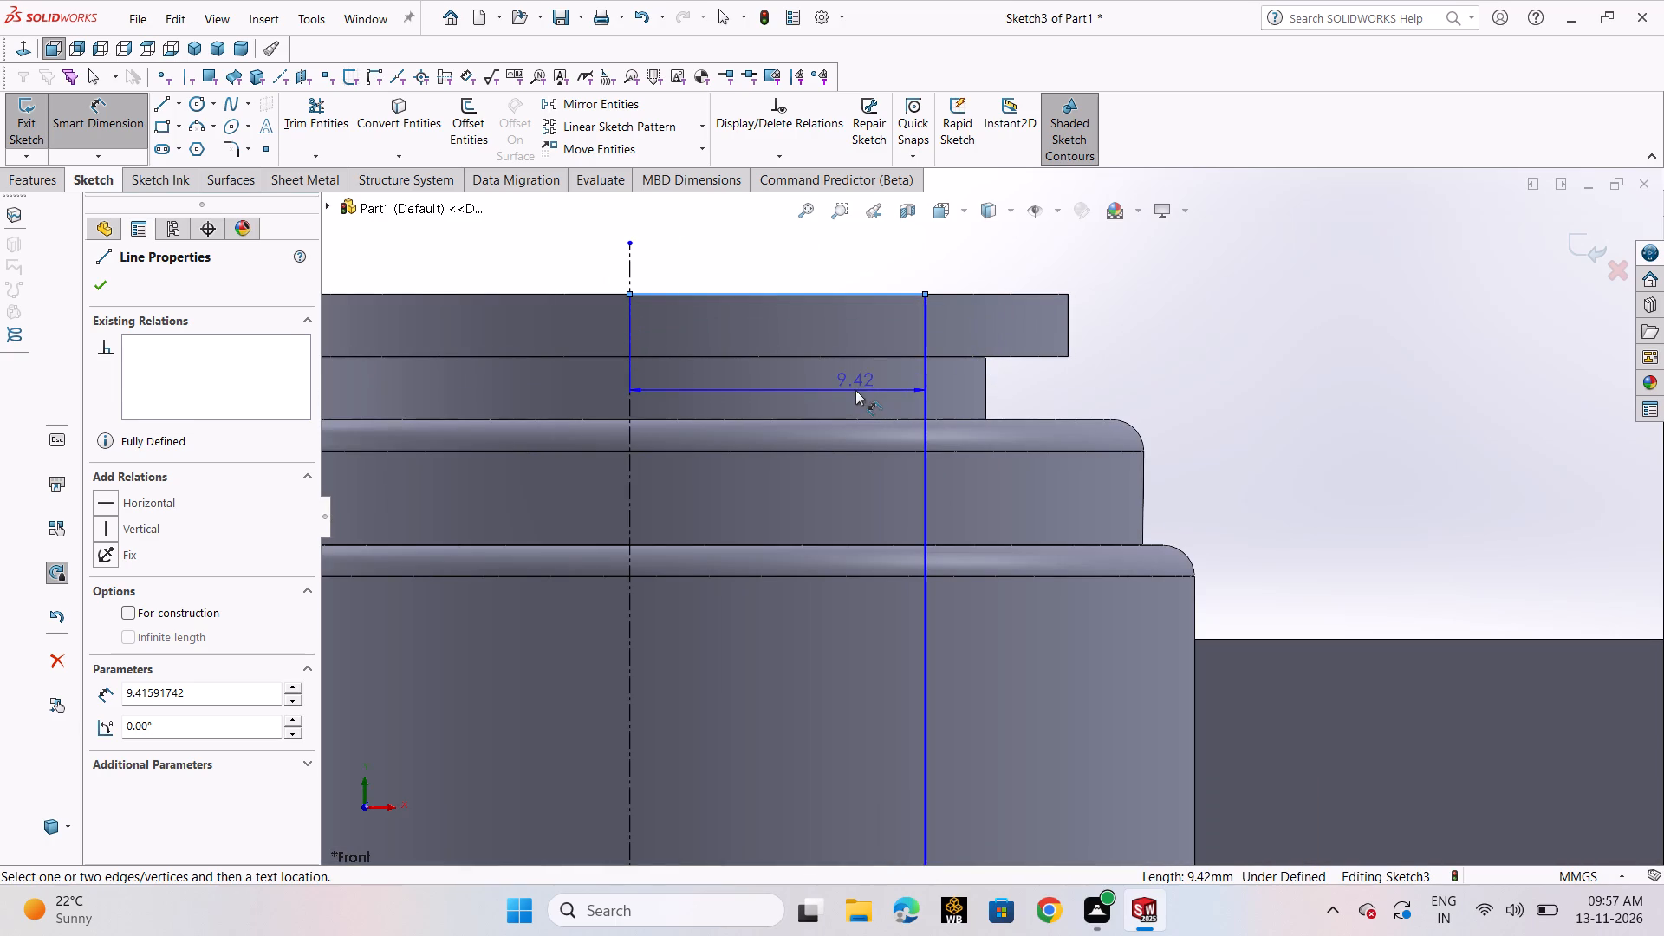
left_click(855, 390)
type("10")
key("Return")
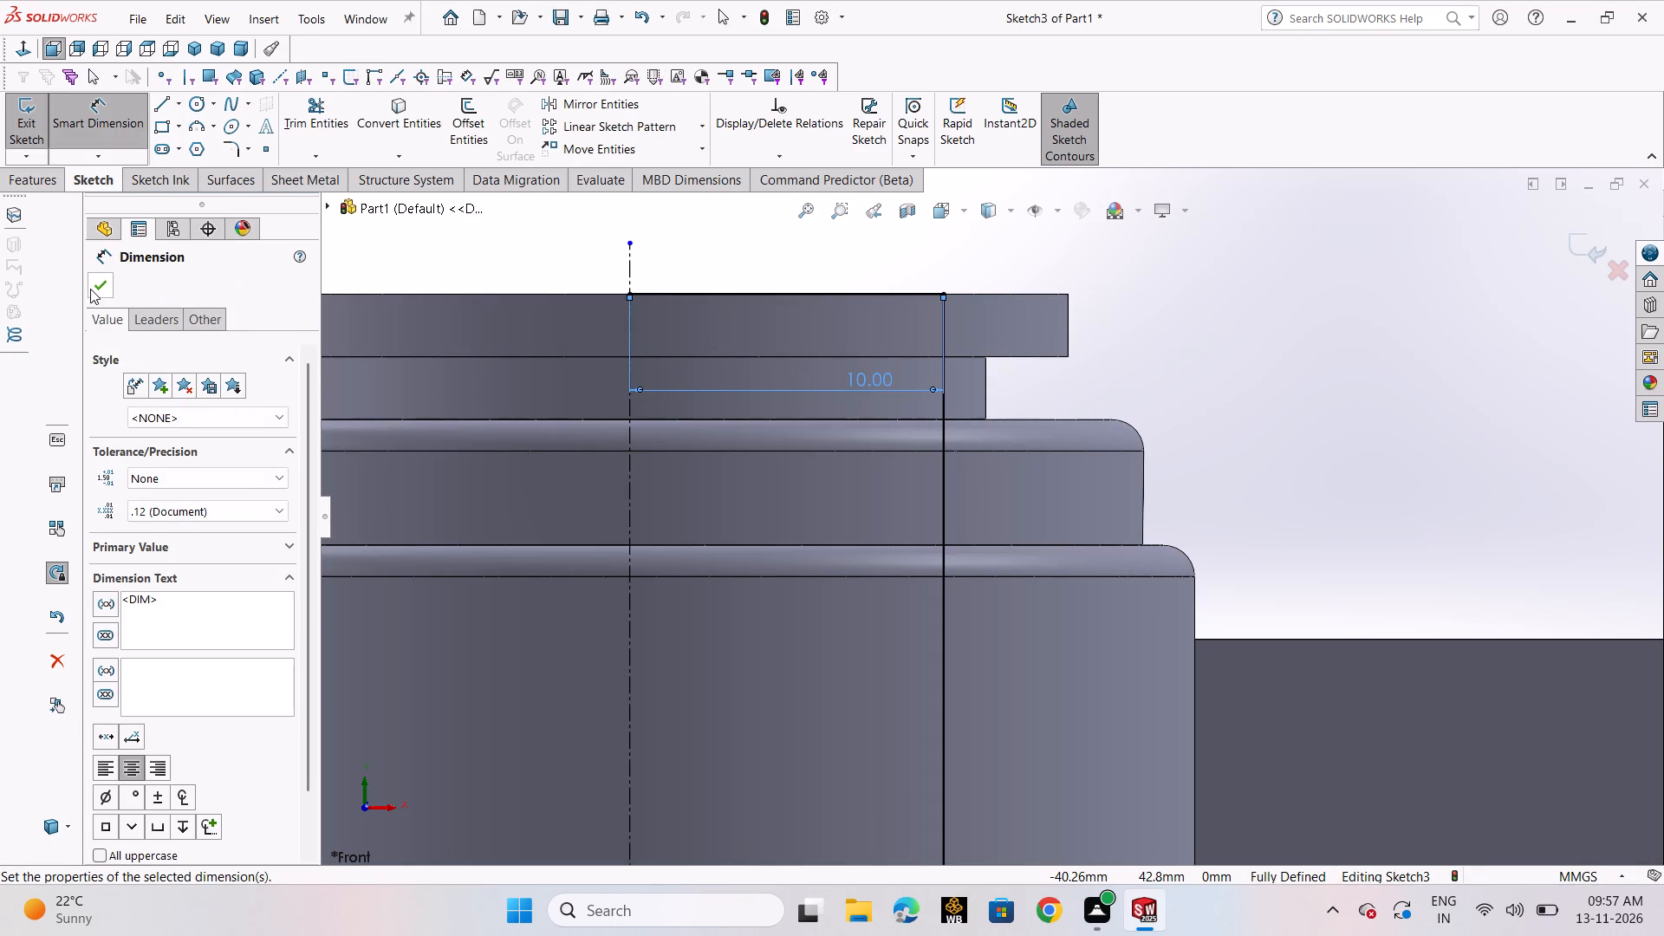
left_click(90, 289)
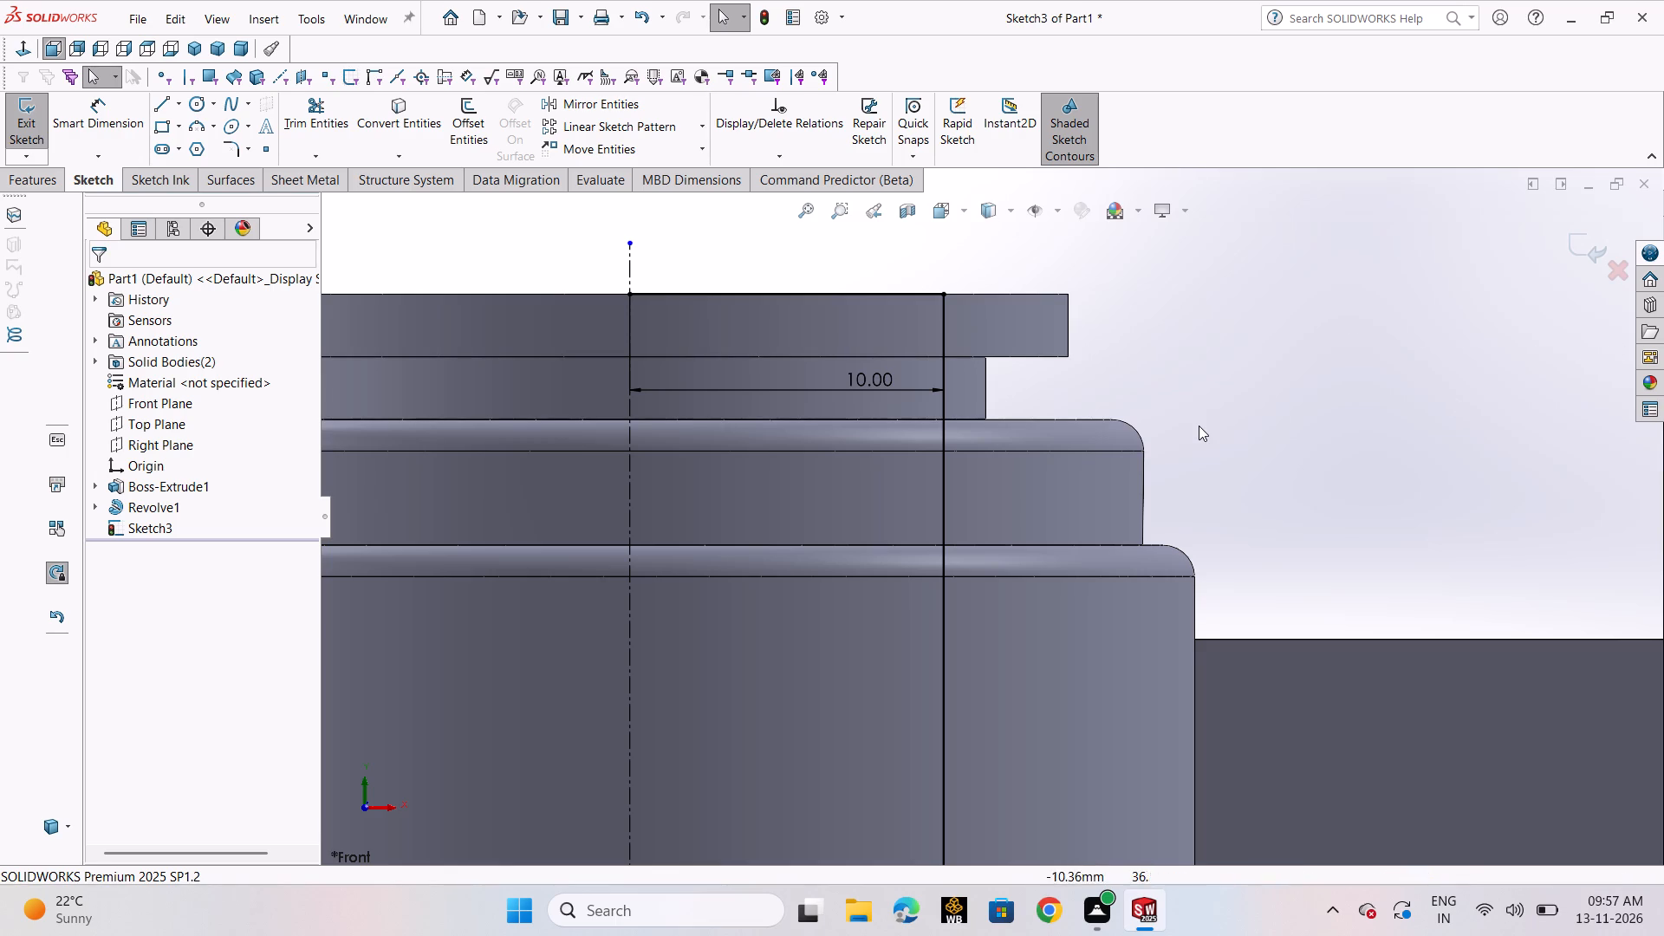
left_click(1199, 426)
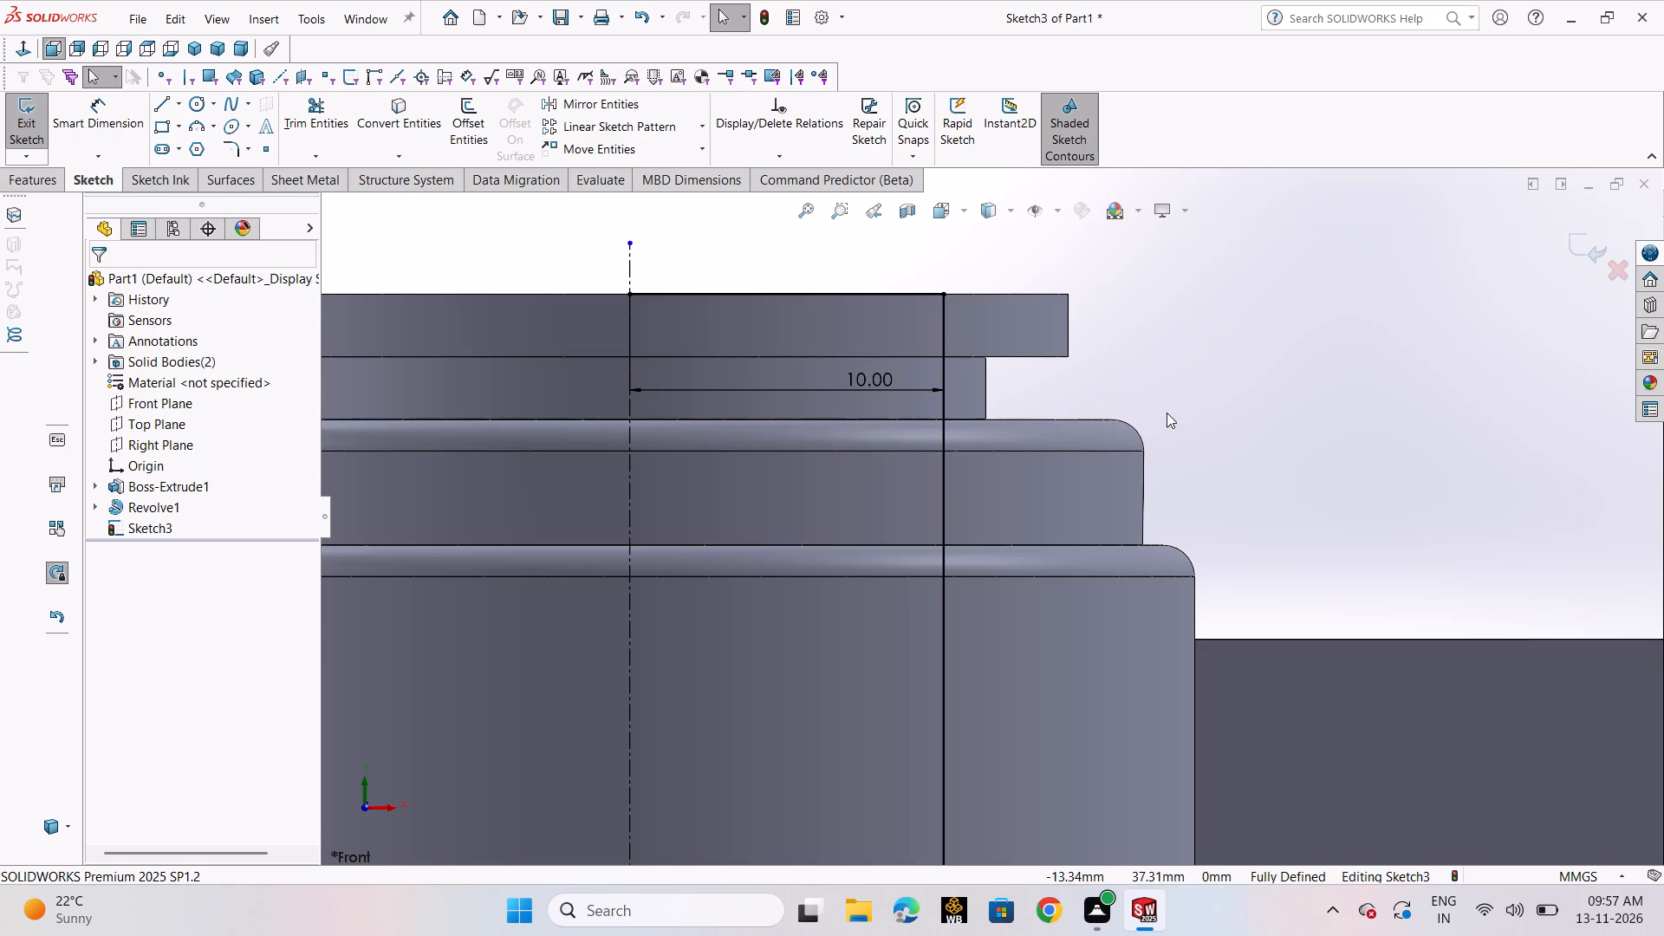
Delete the full-height vertical line on the profile's outer side.
scroll(1161, 451, "up", 5)
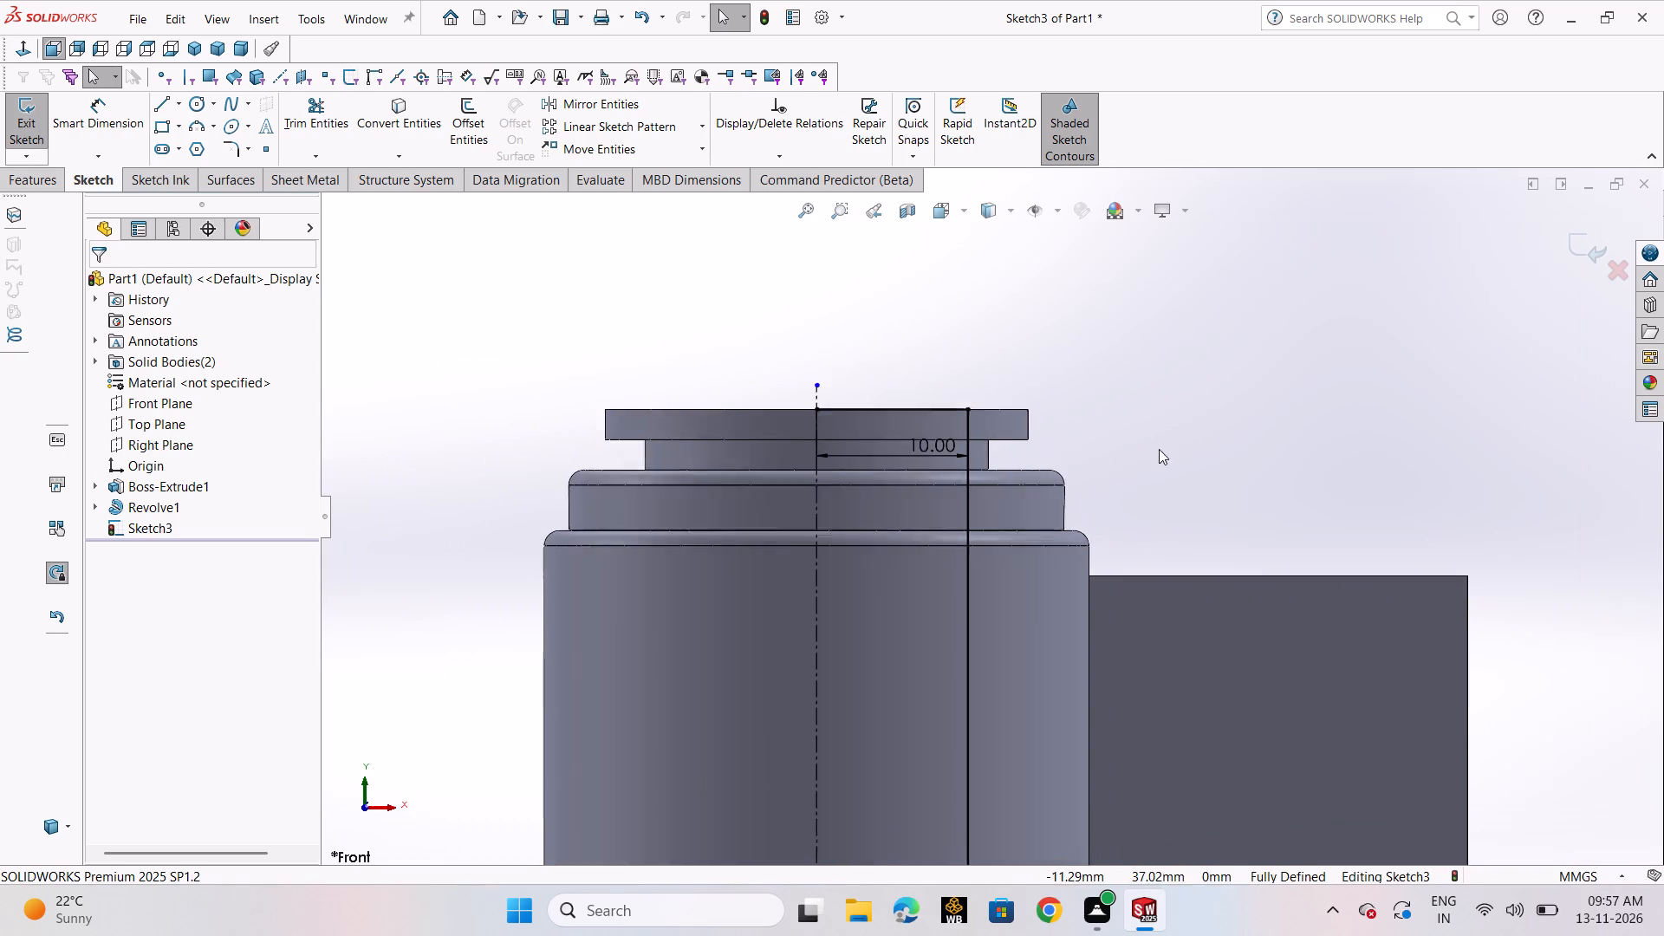
left_click(975, 604)
key("Delete")
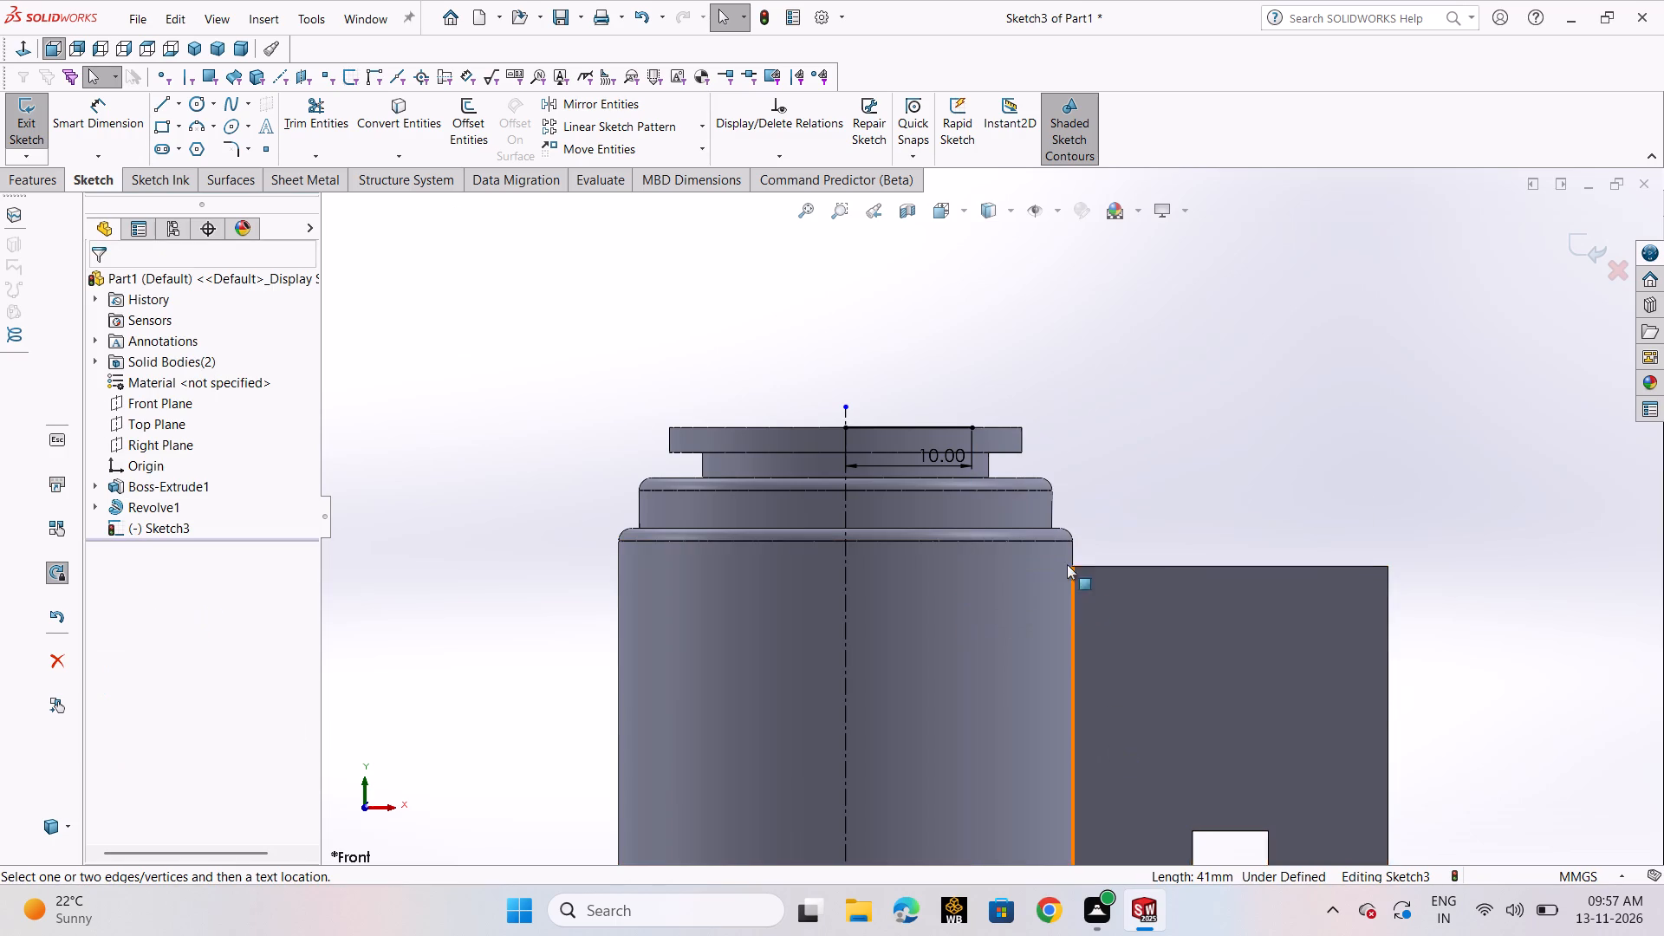
Draw a notched outer side from the top line's end: about 20 mm down, 5 mm inward, down, 5 mm outward, about 9.2 mm down to the base.
scroll(1065, 545, "up", 1)
scroll(1065, 543, "down", 2)
scroll(1065, 543, "up", 2)
scroll(1065, 524, "down", 2)
scroll(1065, 524, "up", 4)
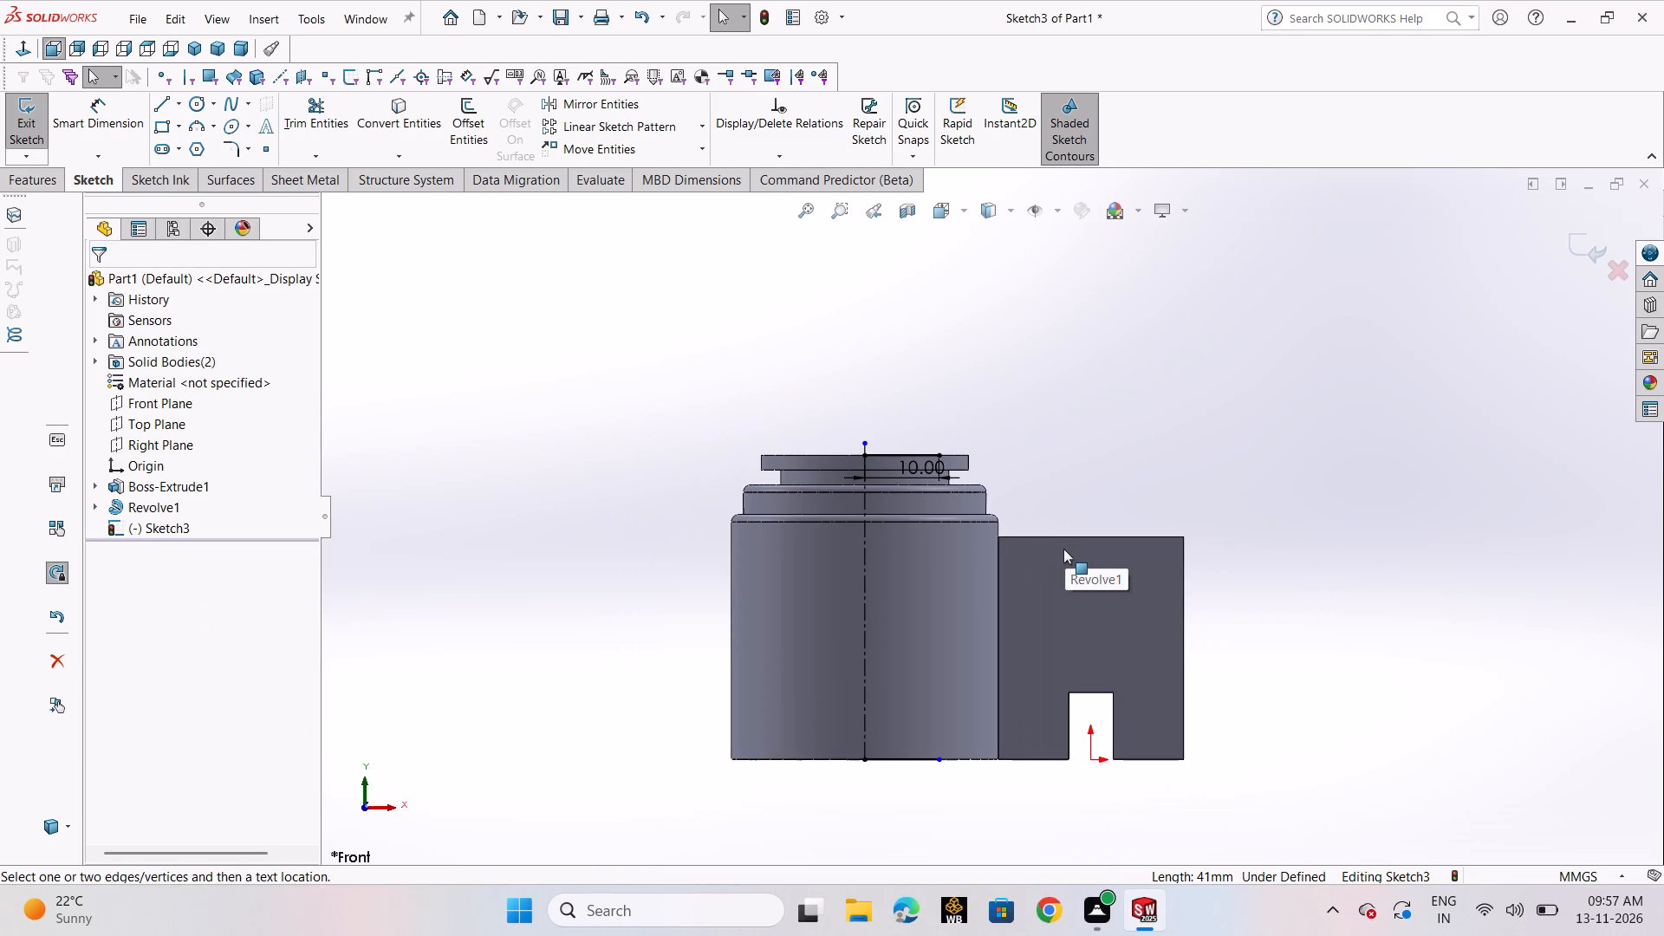
scroll(1011, 446, "down", 2)
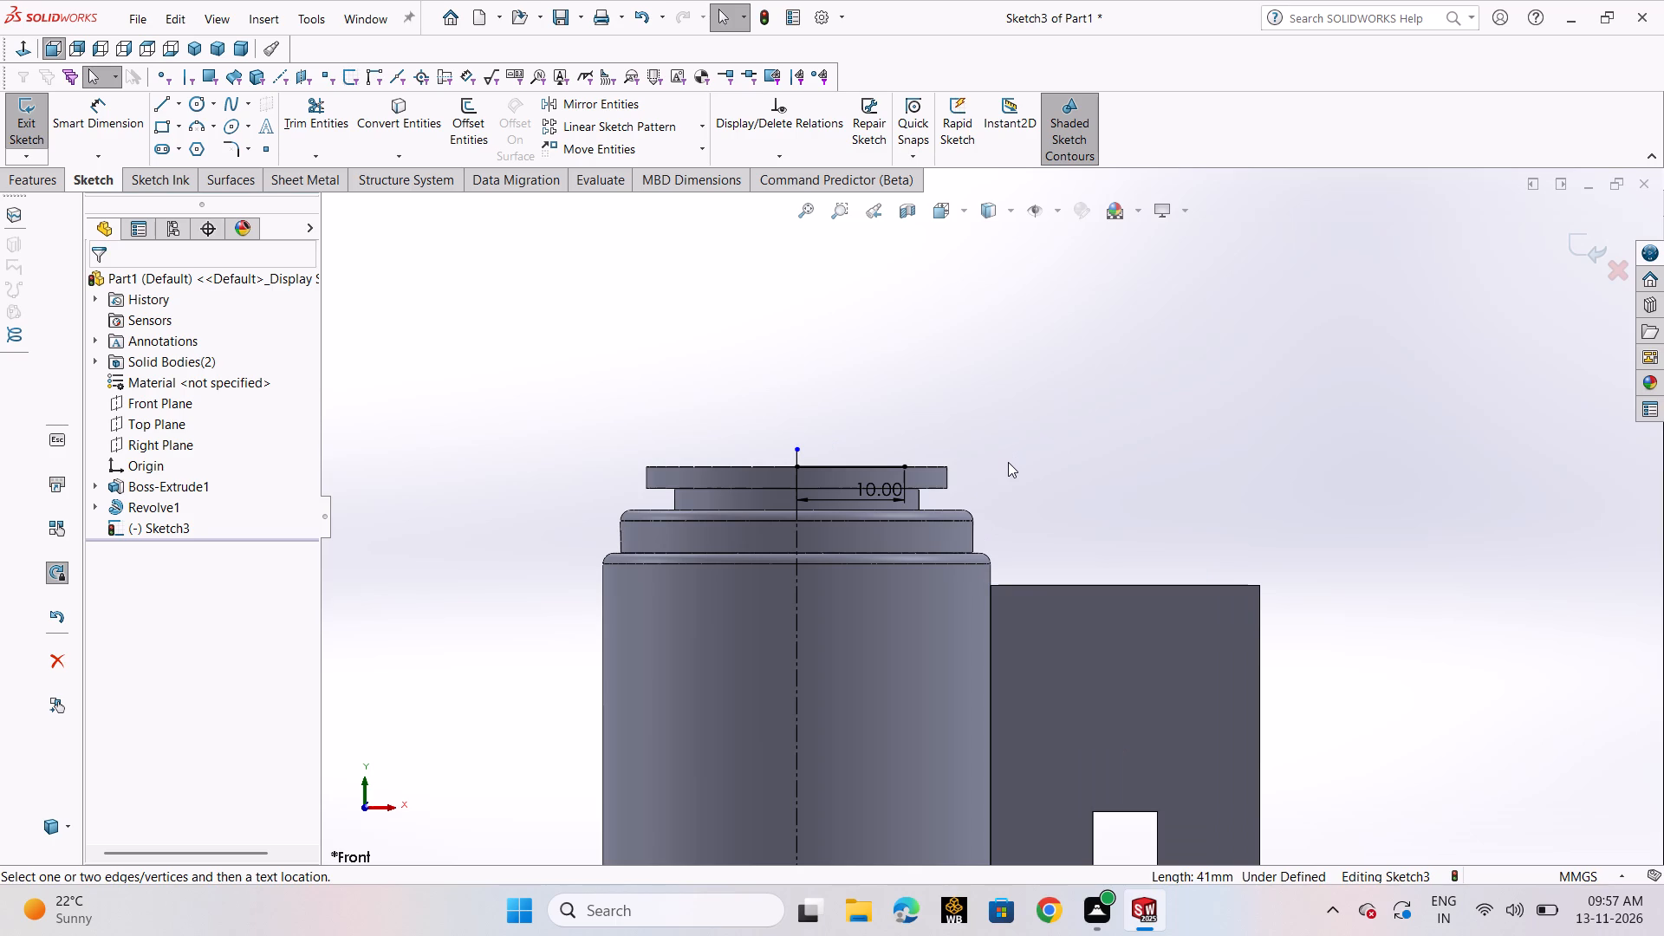
left_click(179, 99)
left_click(185, 124)
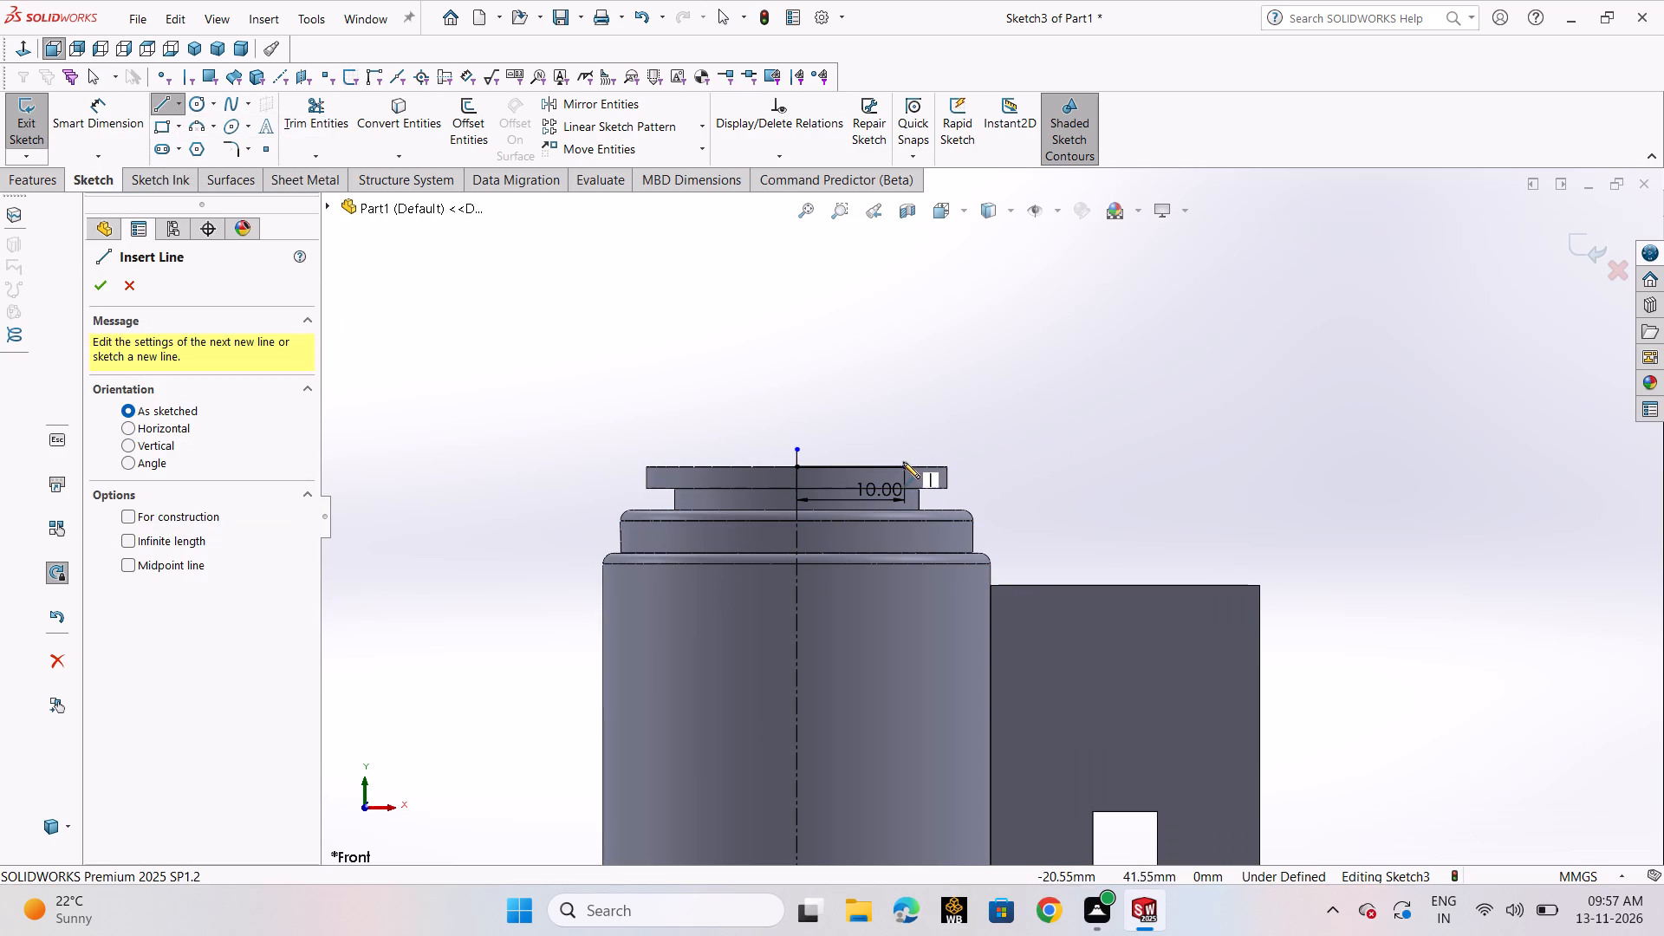
left_click(903, 466)
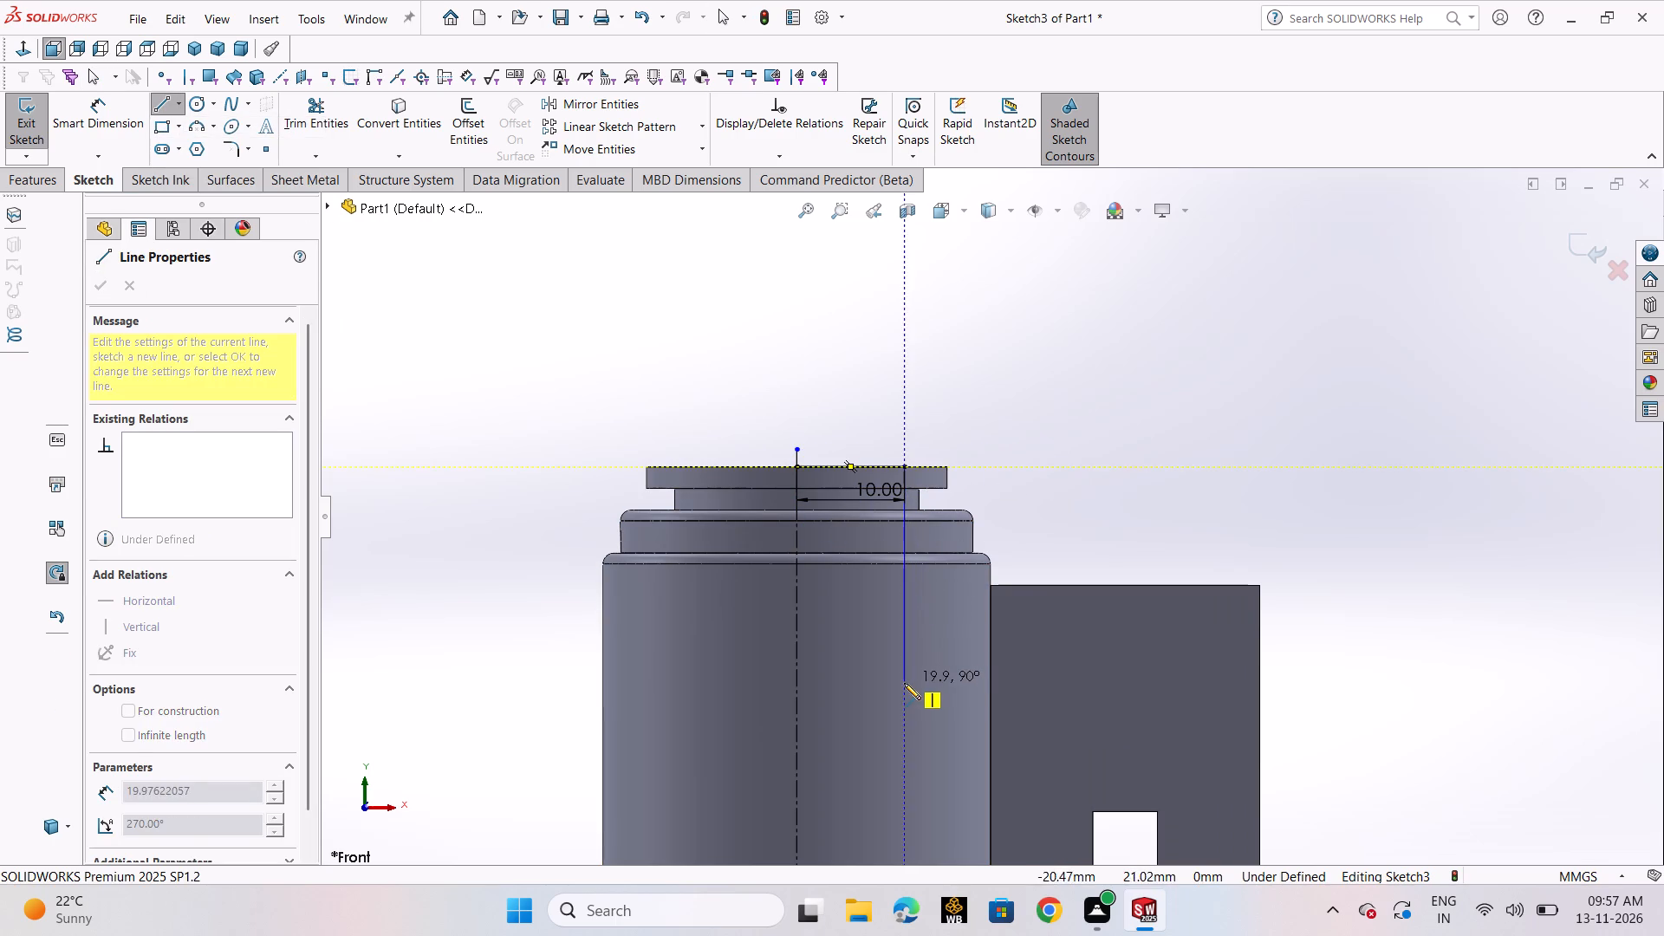
left_click(904, 683)
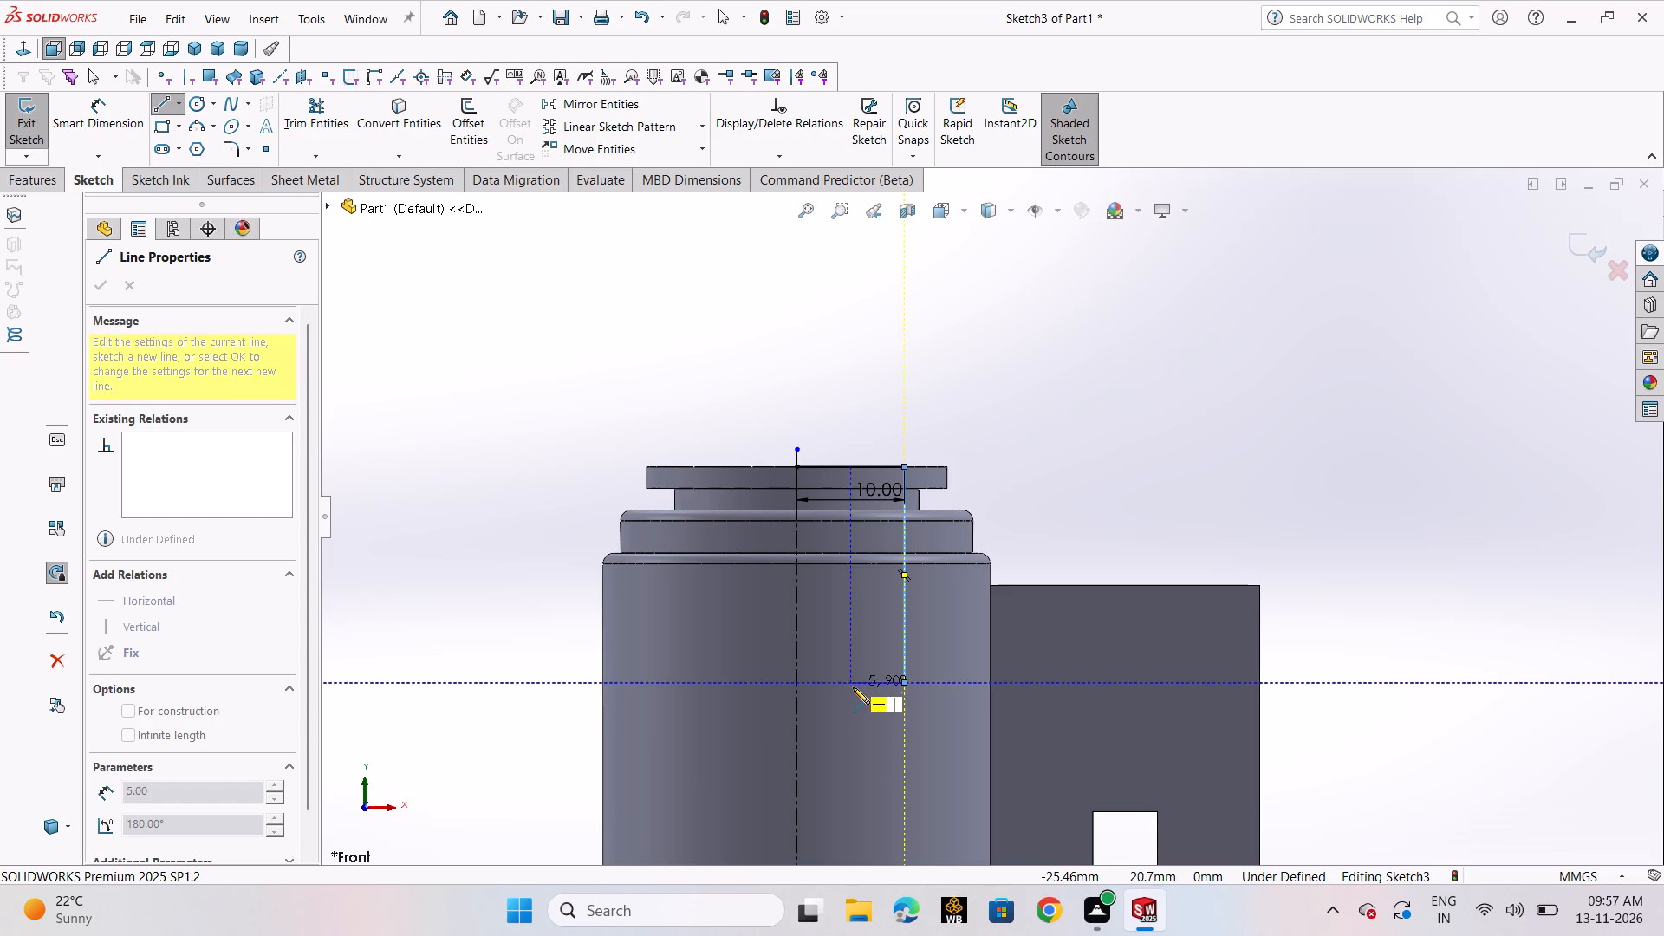
left_click(853, 687)
scroll(858, 692, "up", 4)
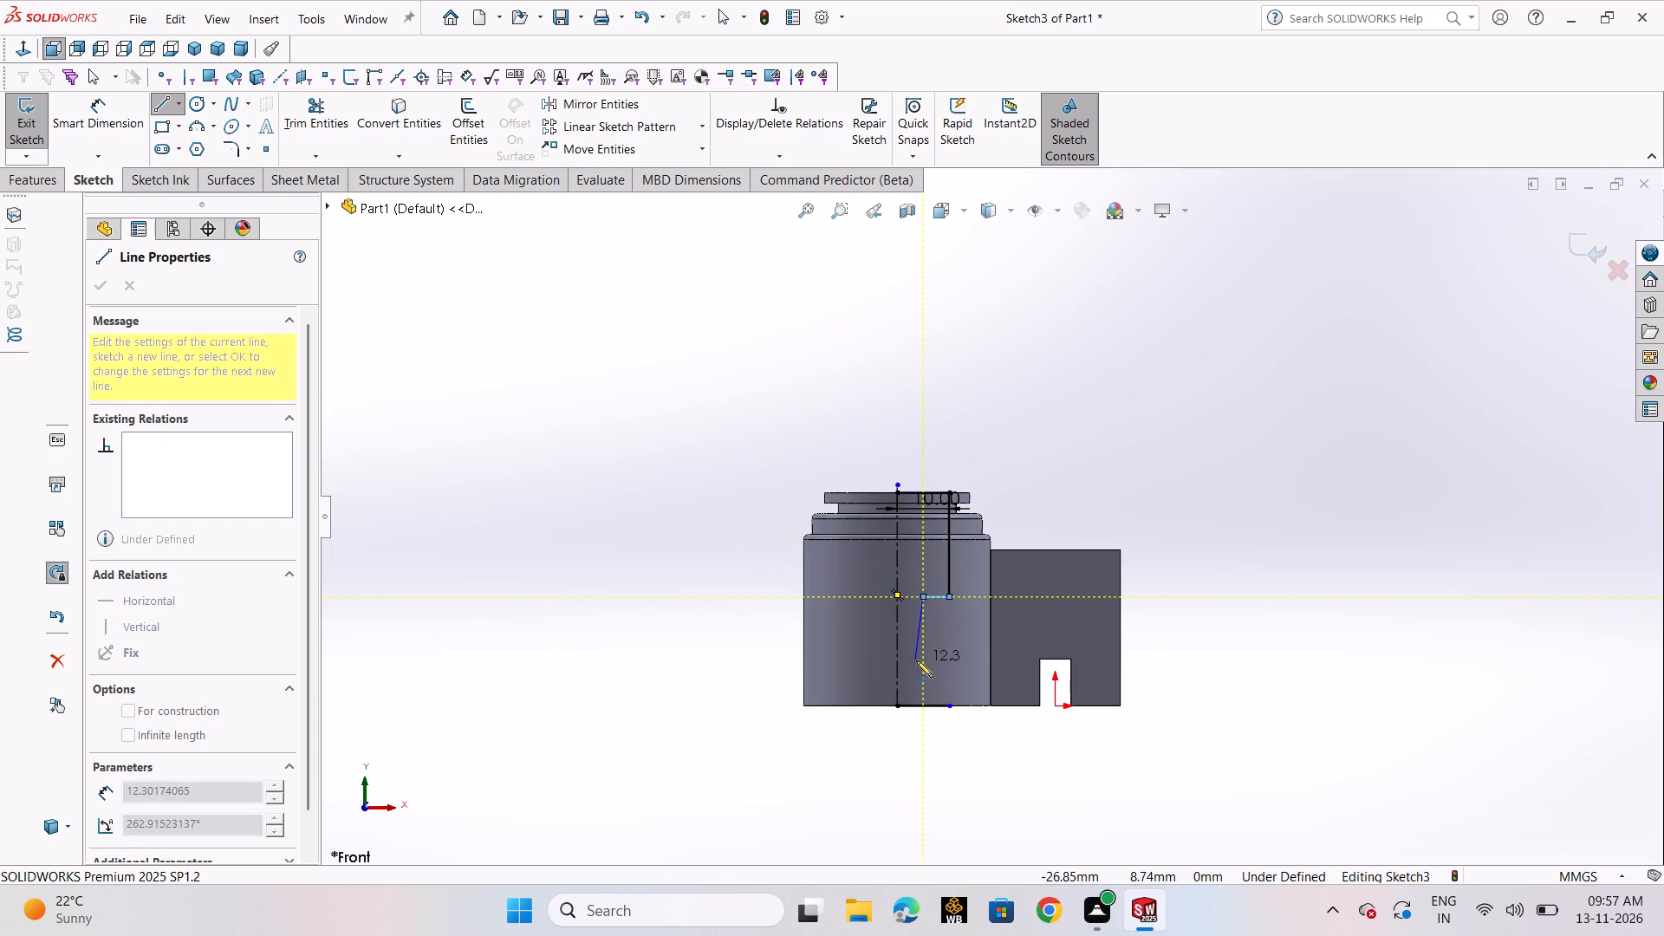
left_click(926, 658)
left_click(949, 659)
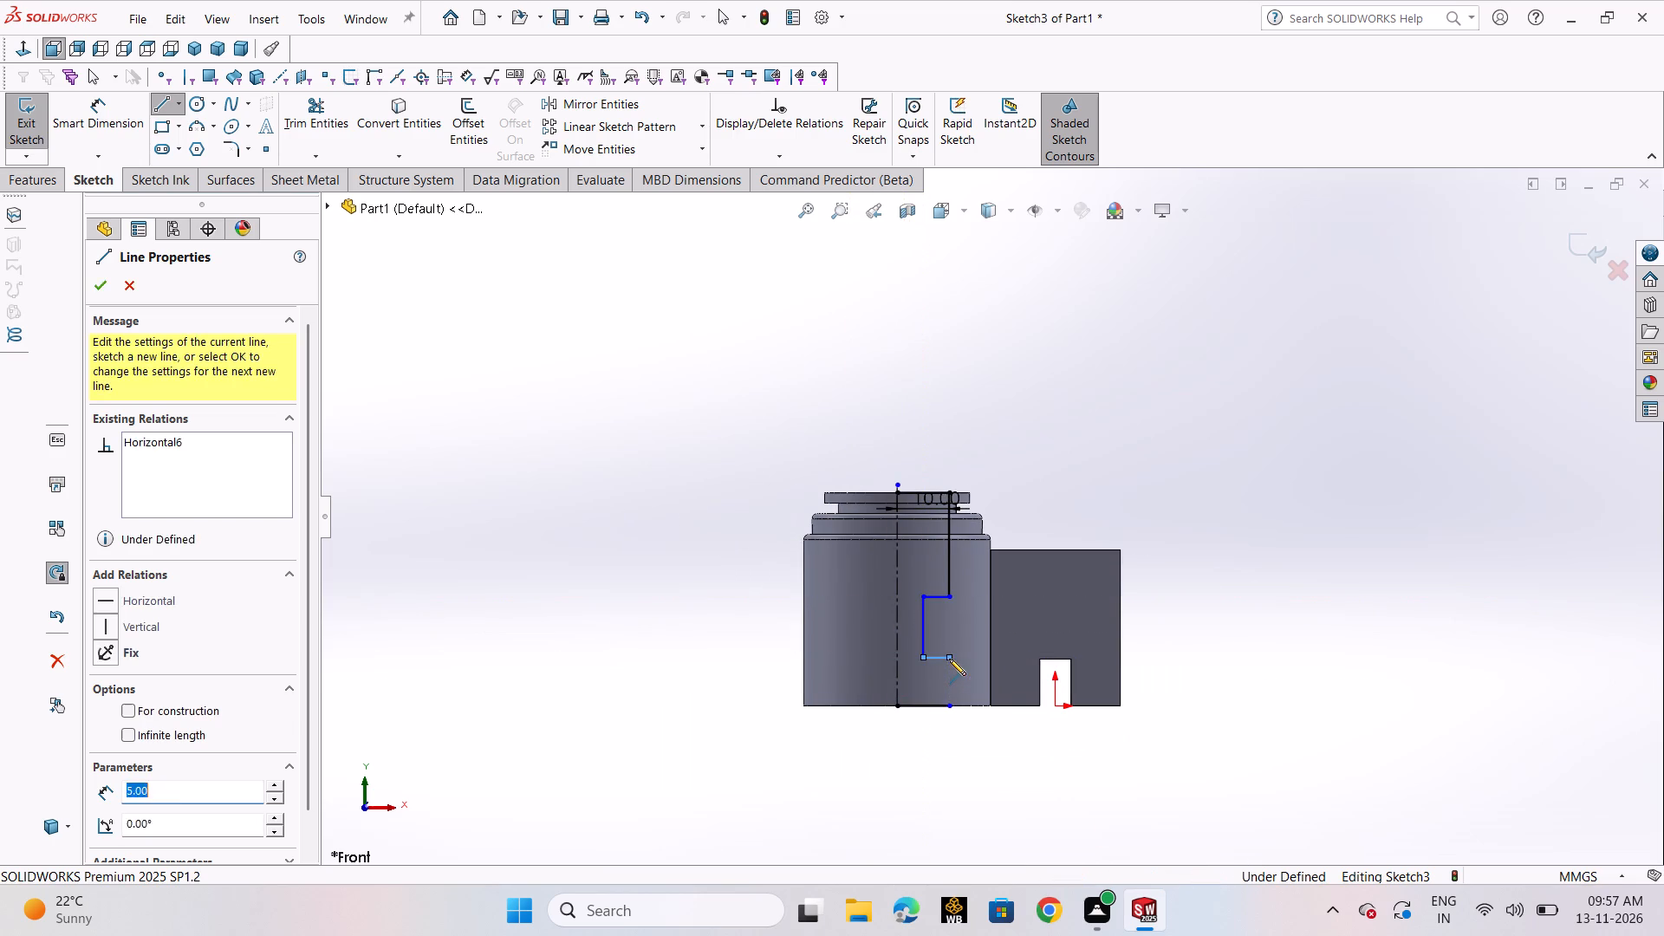
left_click(951, 703)
right_click(951, 703)
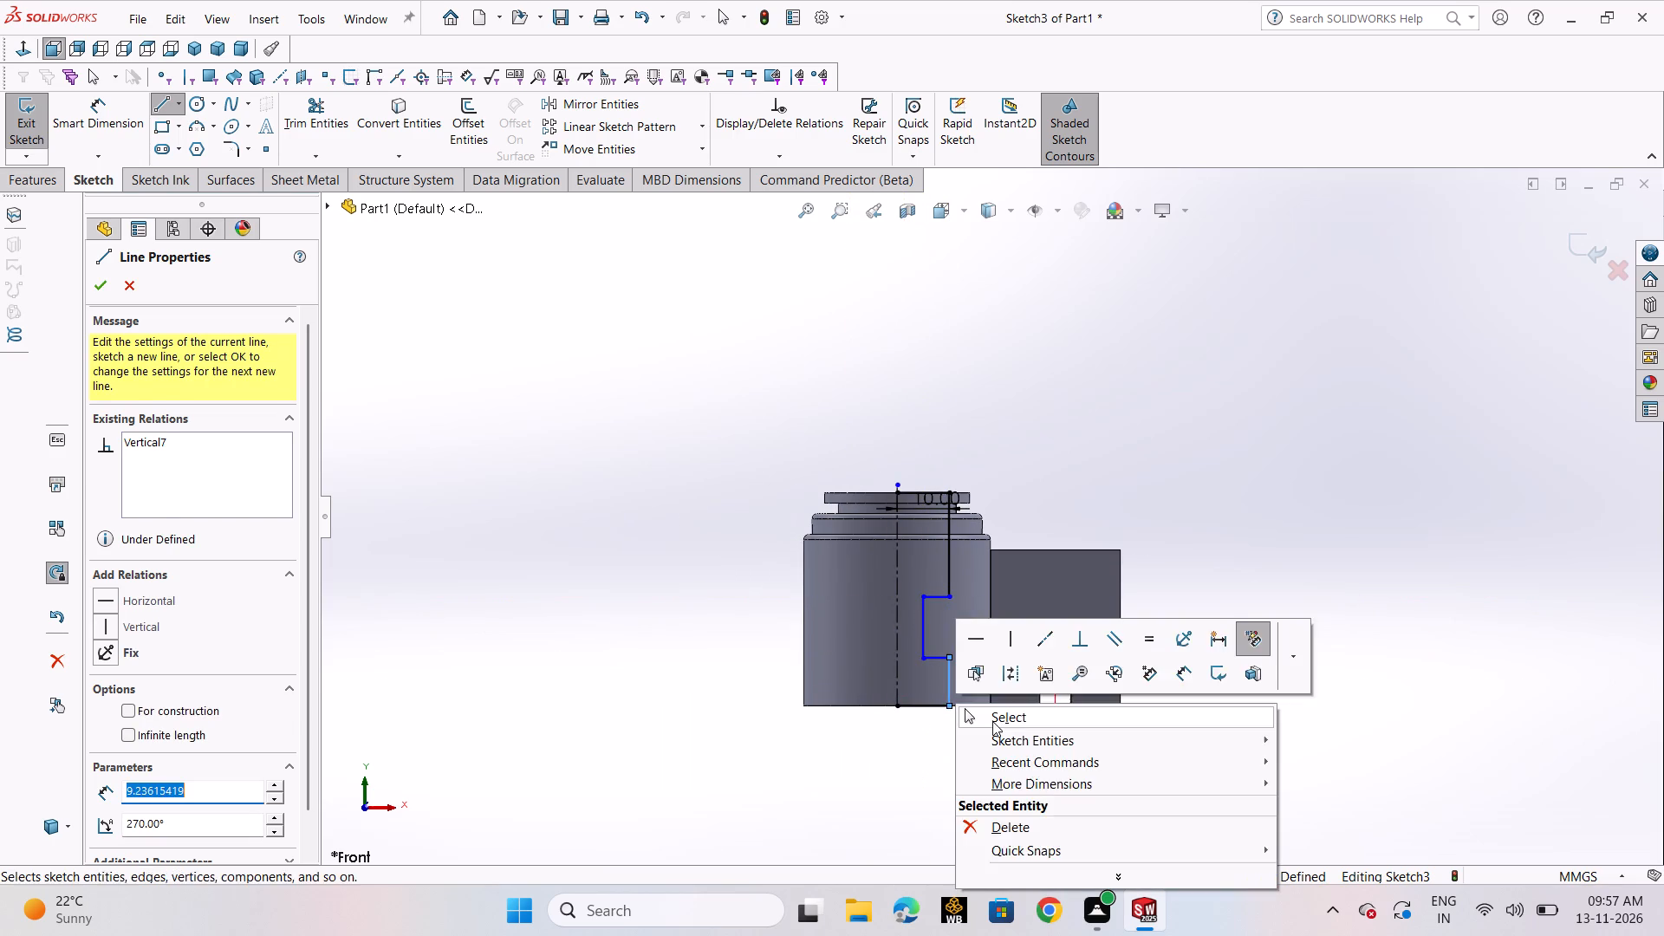
left_click(992, 721)
Dimension the notch's inner vertical line at 5 mm from the centerline.
left_click(99, 125)
scroll(847, 558, "down", 2)
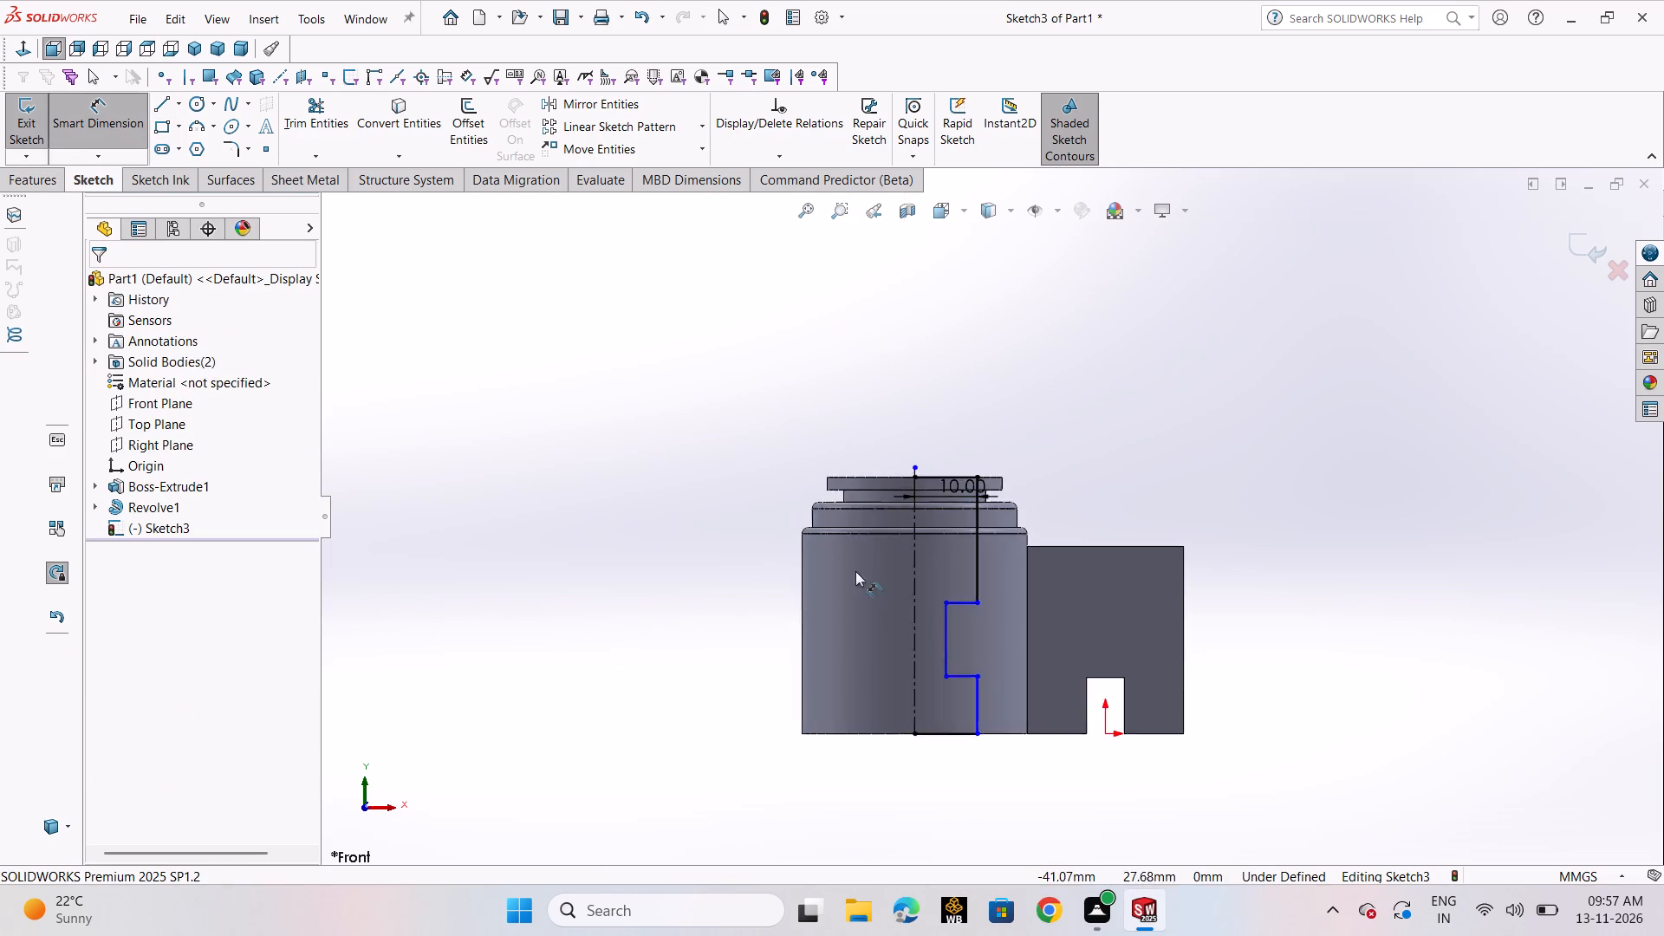
scroll(855, 571, "down", 2)
left_click(984, 653)
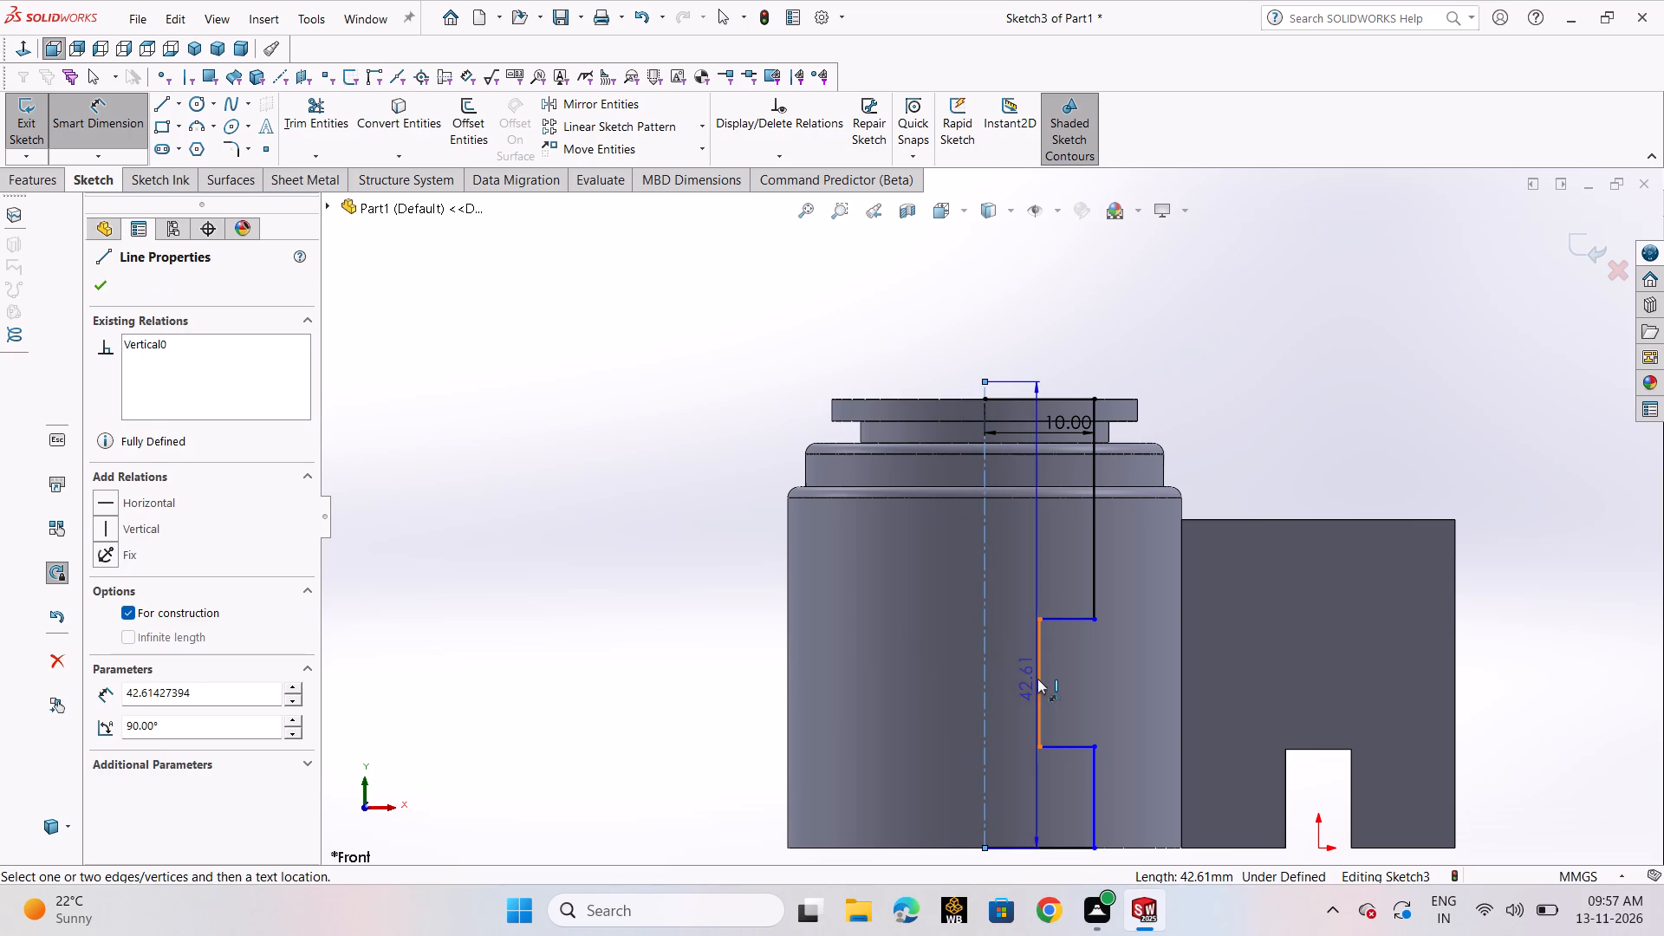
left_click(1037, 679)
left_click(1036, 561)
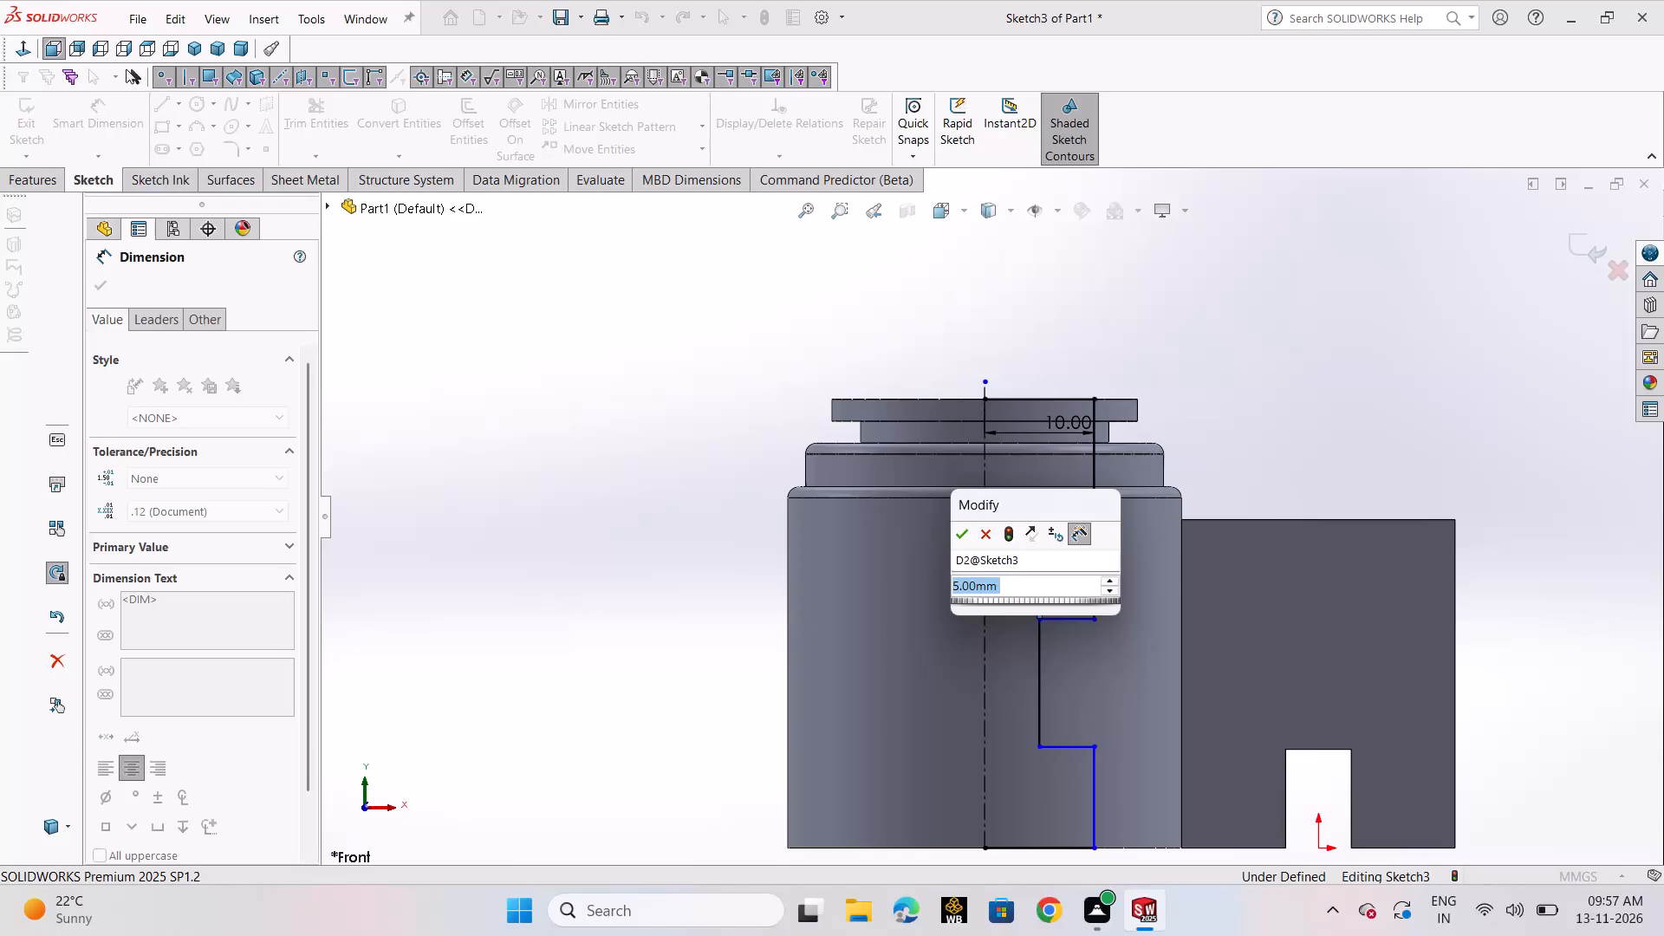
key("Return")
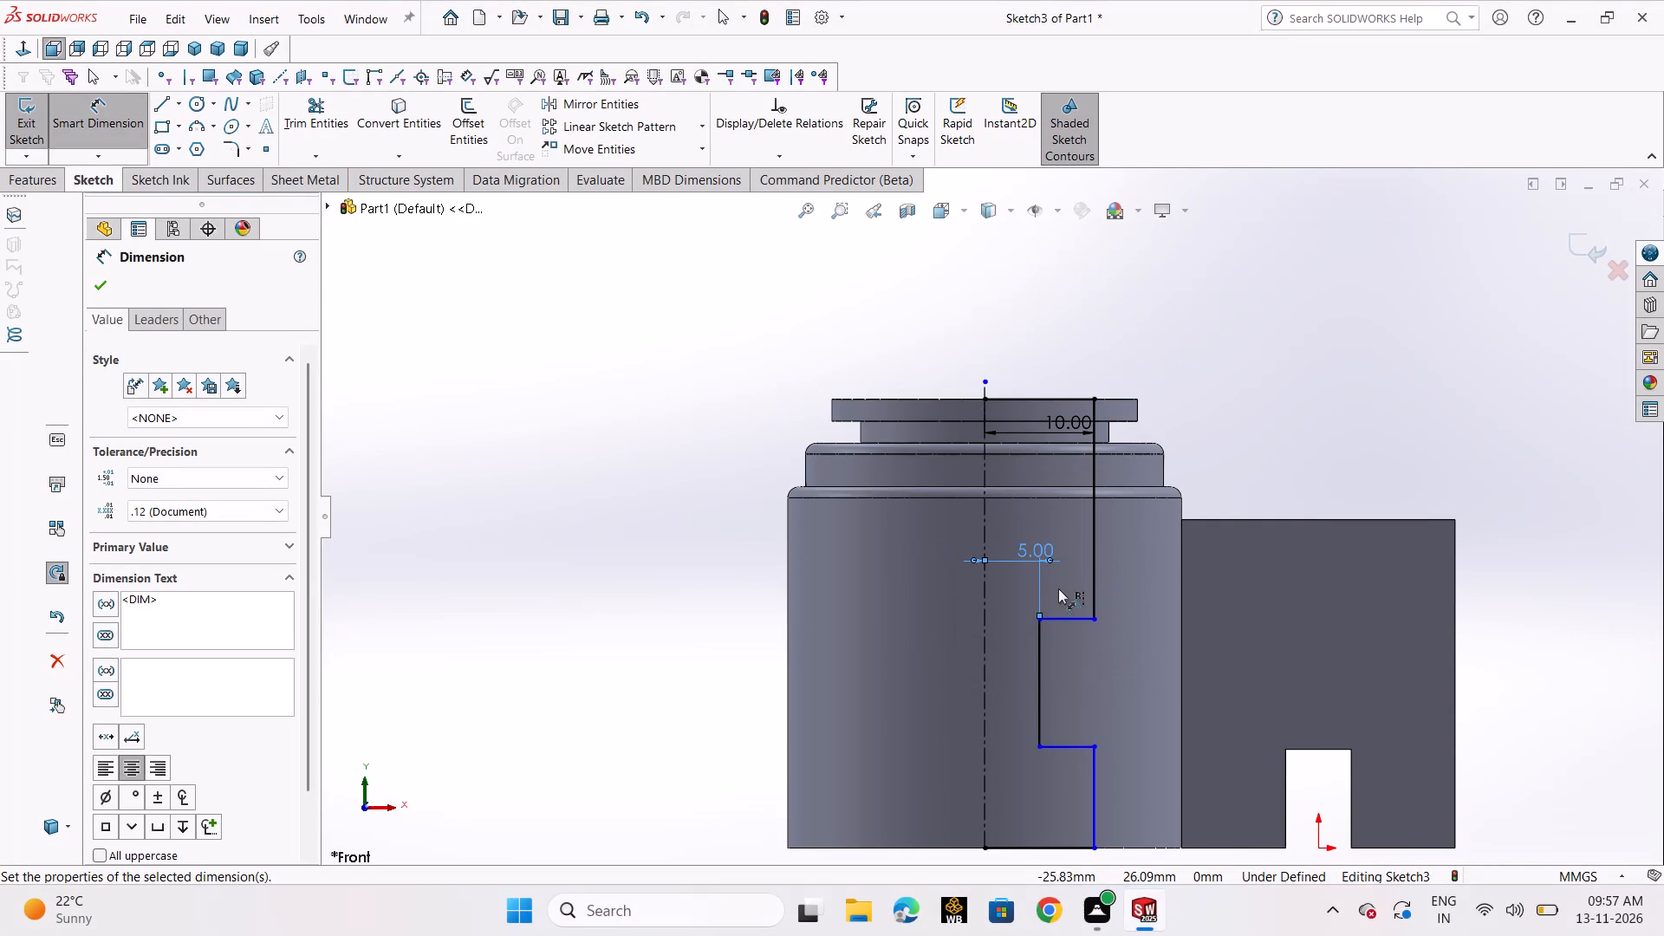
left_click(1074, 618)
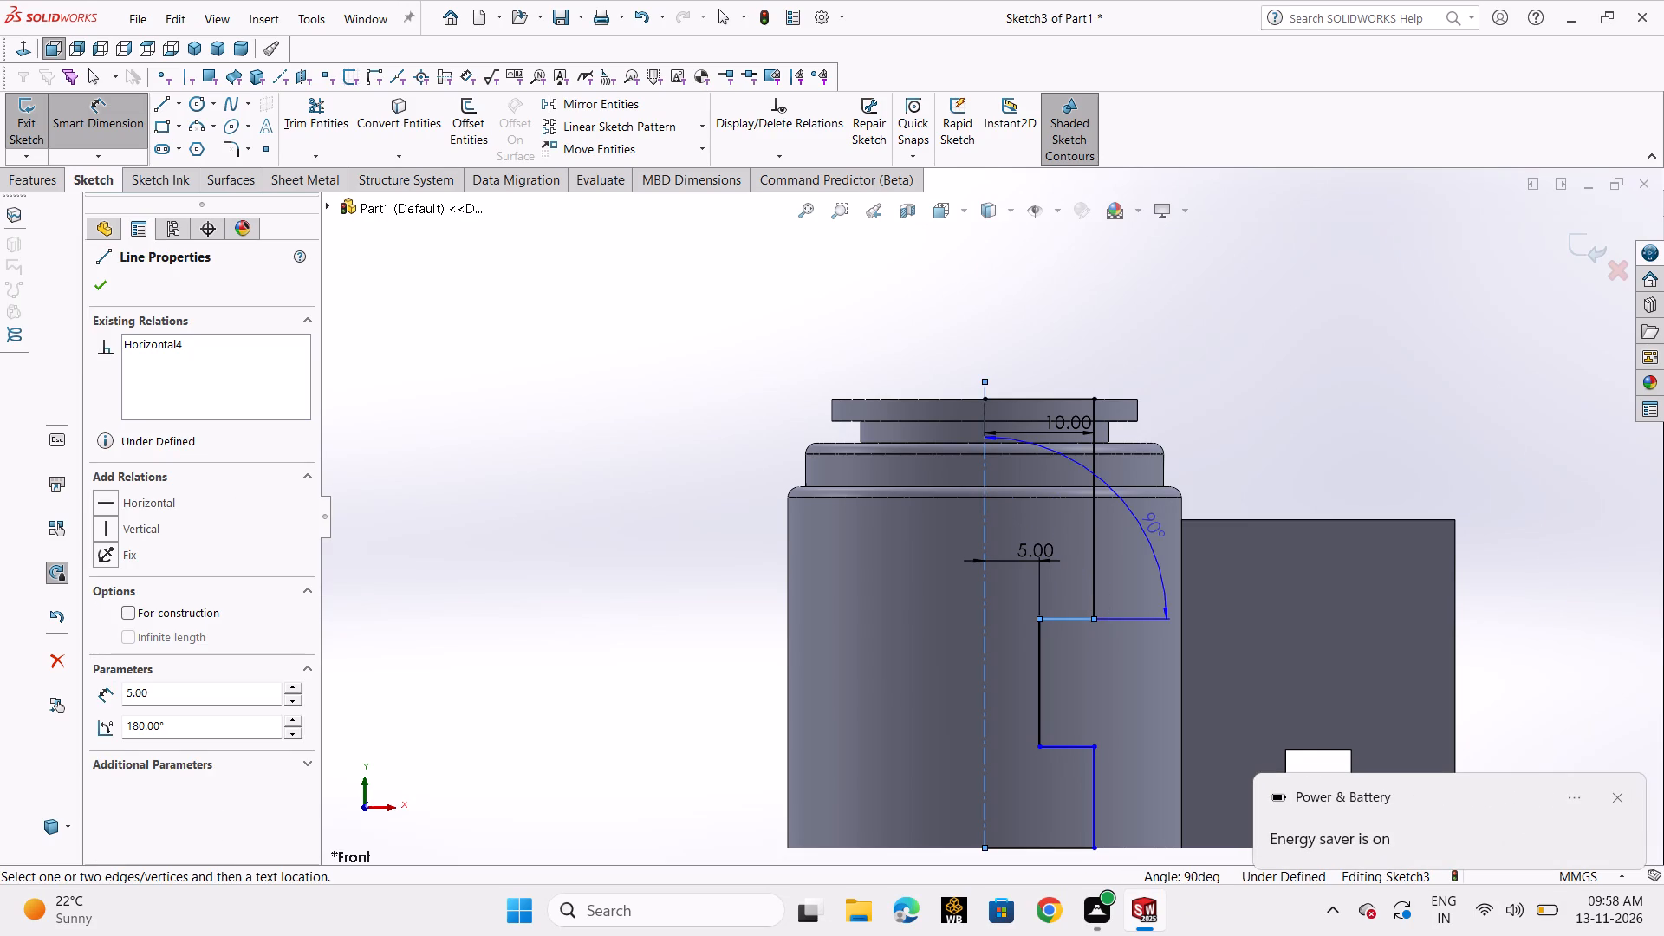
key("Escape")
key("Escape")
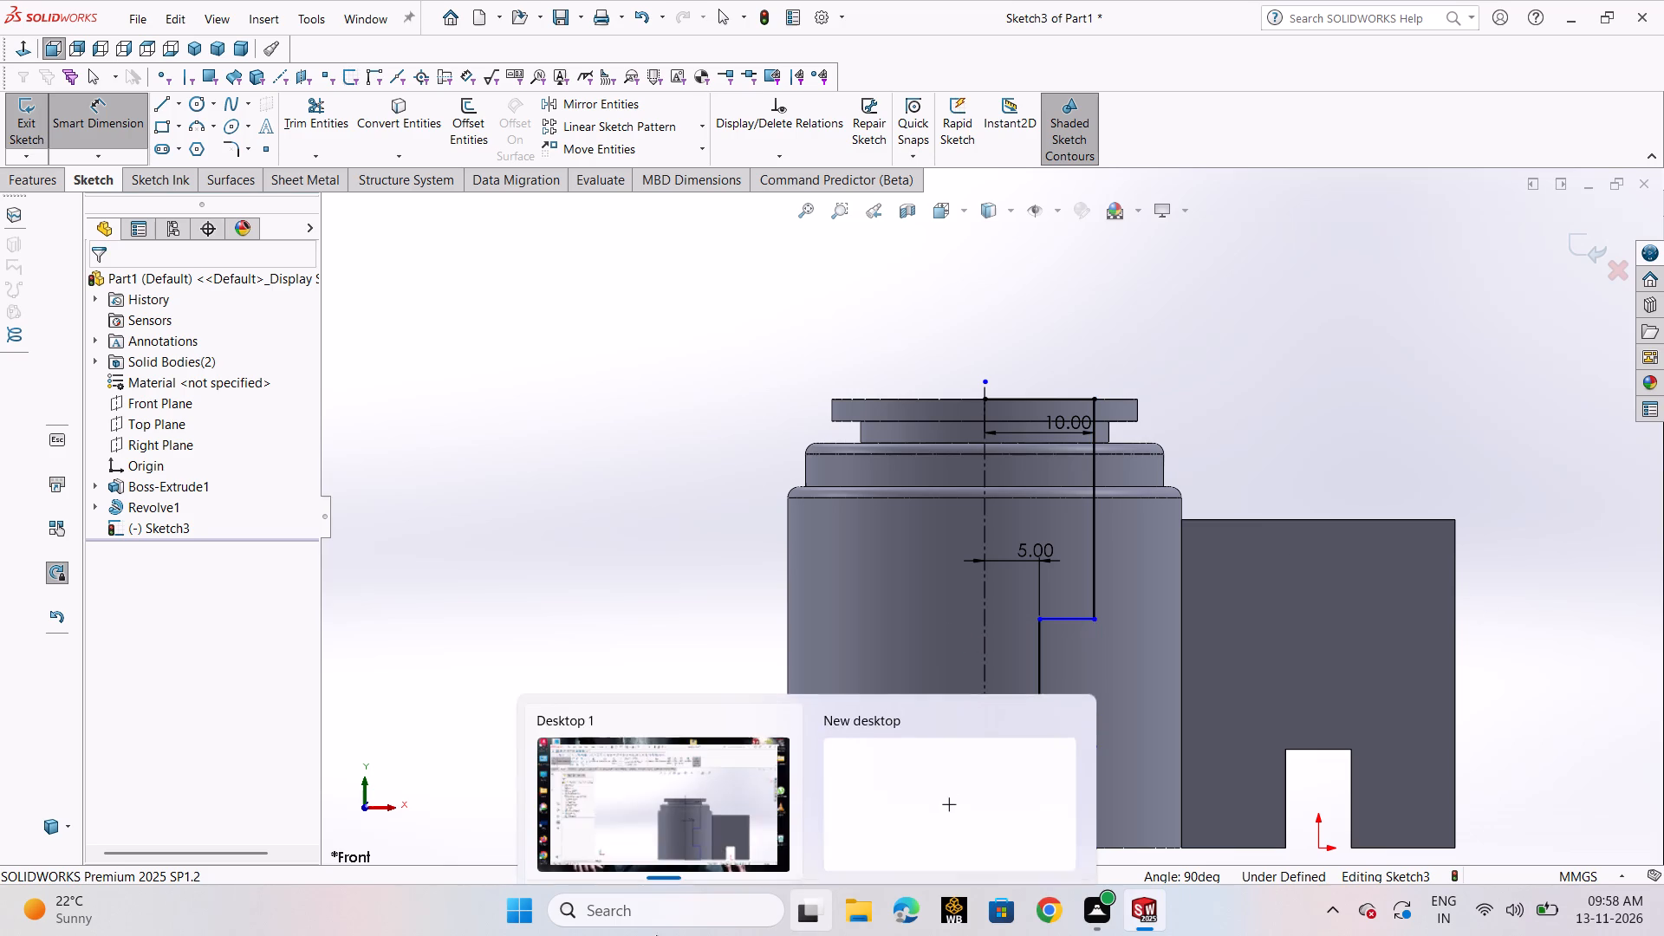
Dimension the lower outer vertical line at 10 mm from the centerline, placing the dimension below the base.
scroll(1027, 538, "up", 3)
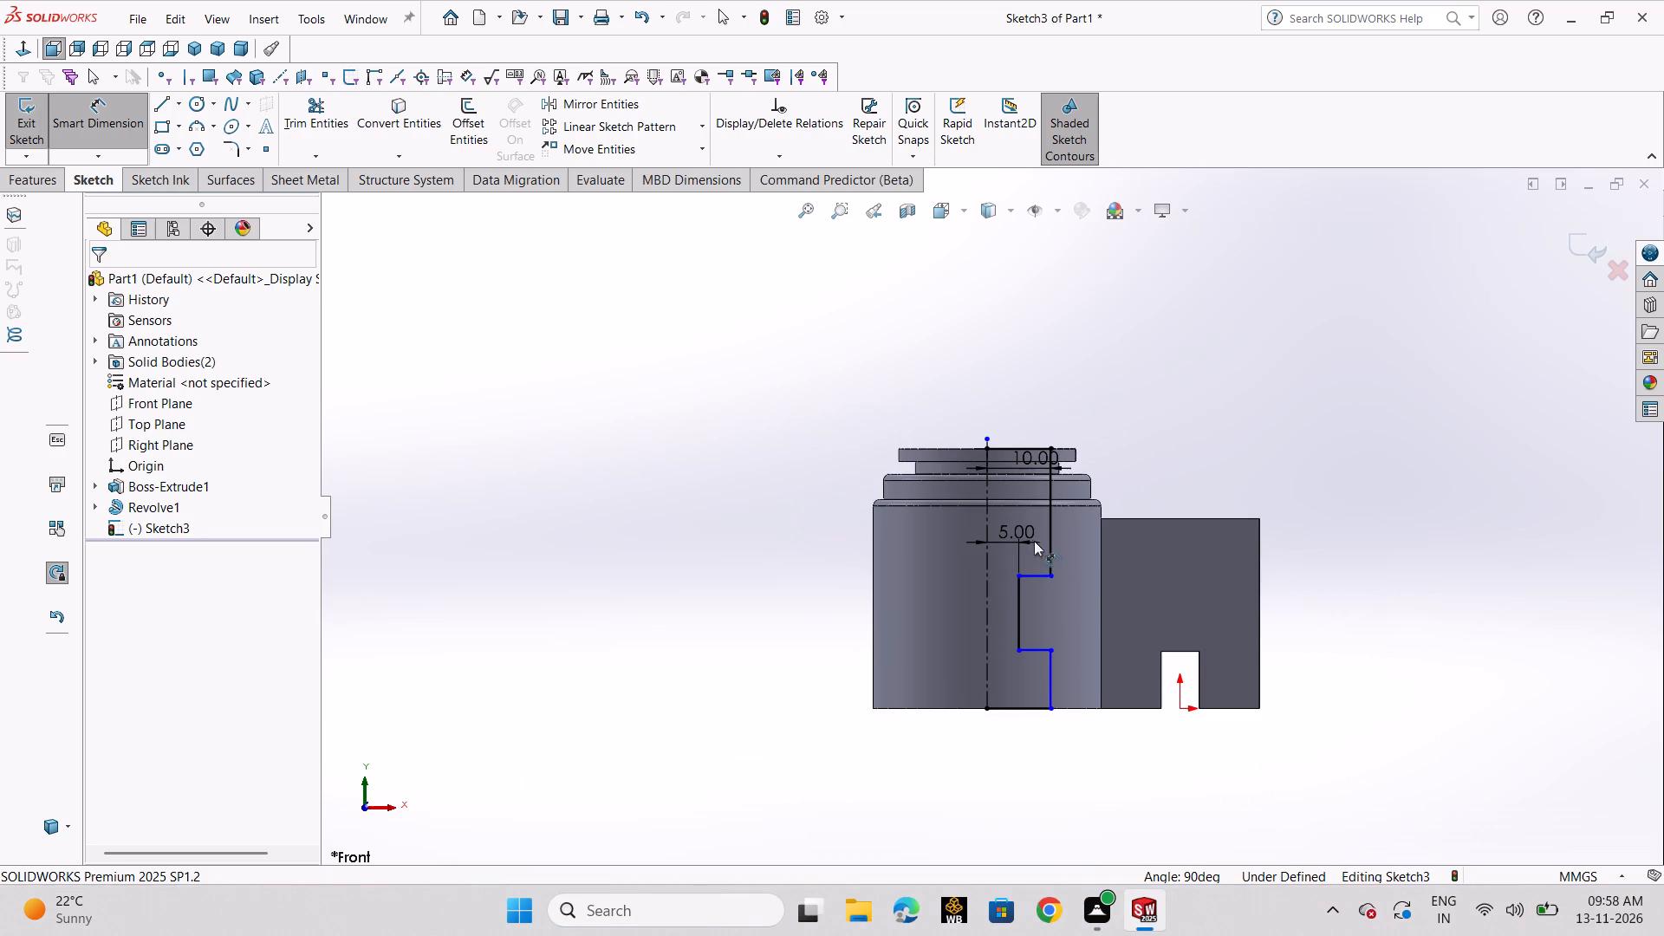
scroll(1043, 670, "up", 3)
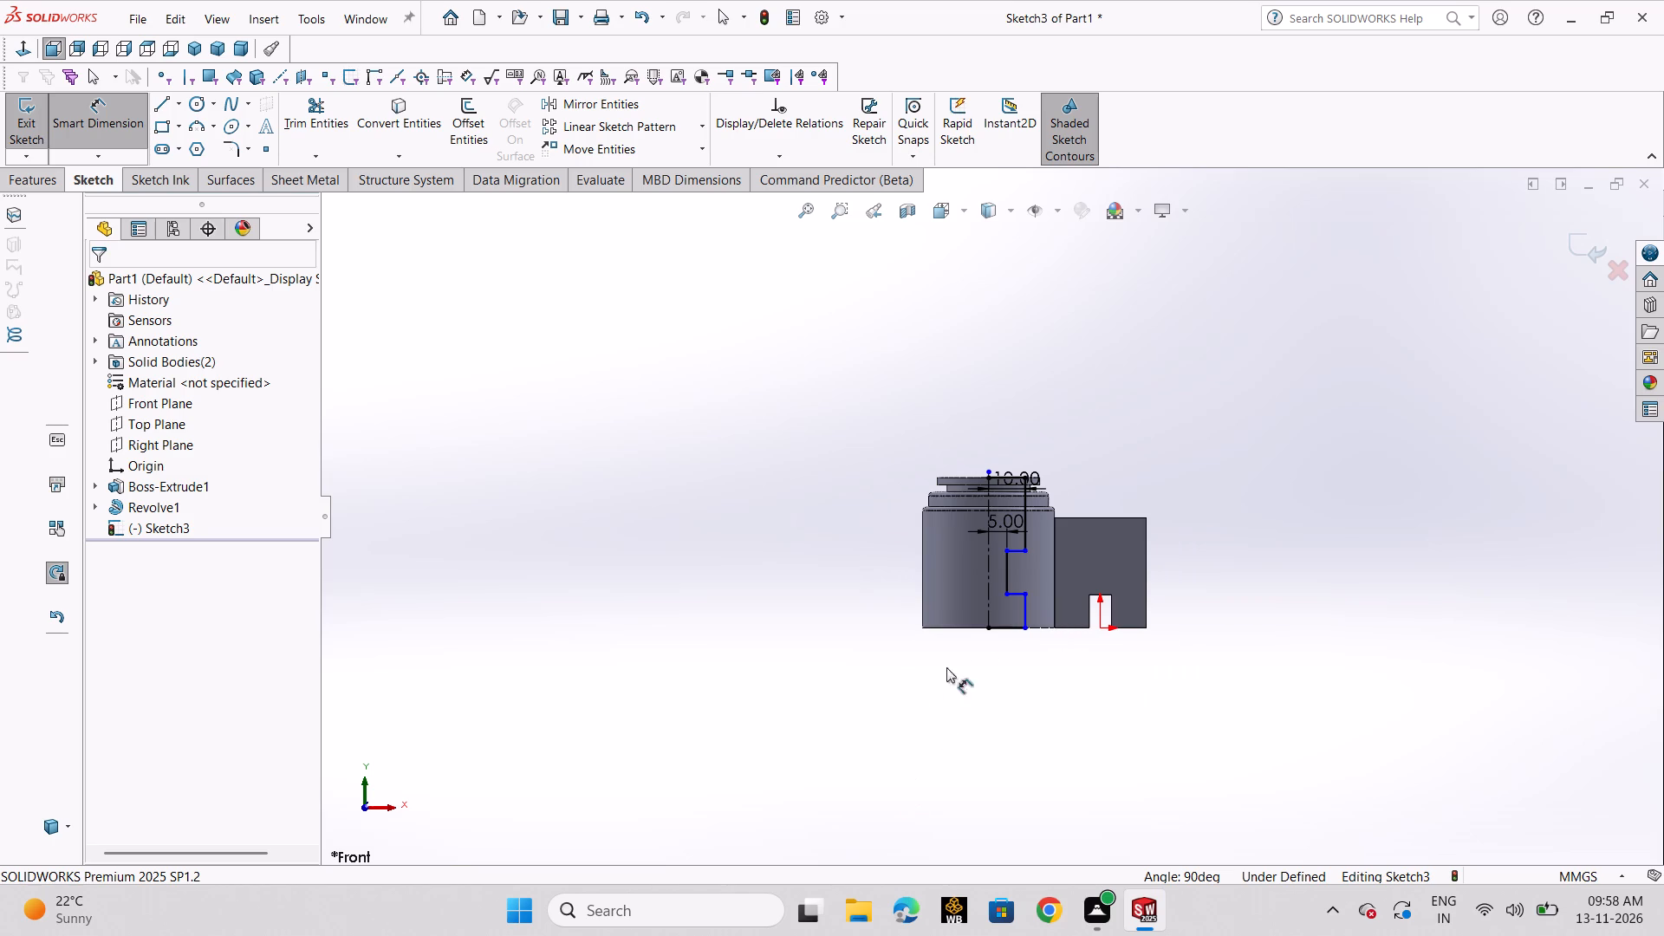
scroll(1026, 588, "down", 5)
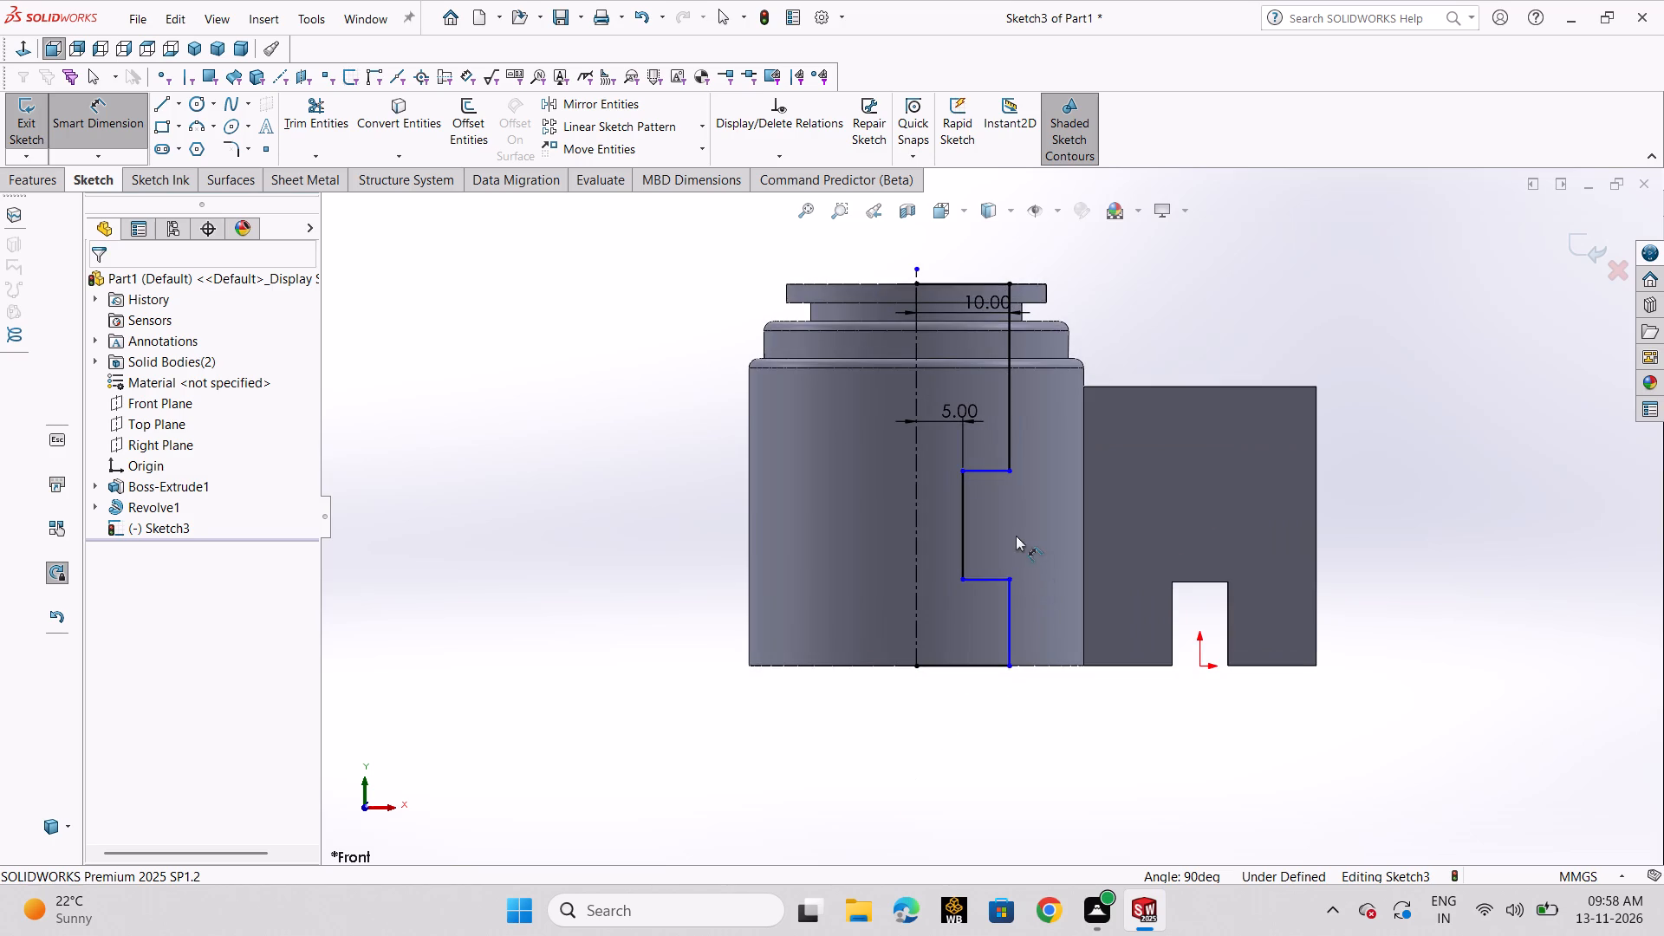
scroll(1011, 529, "up", 4)
scroll(1011, 523, "down", 2)
scroll(974, 458, "up", 2)
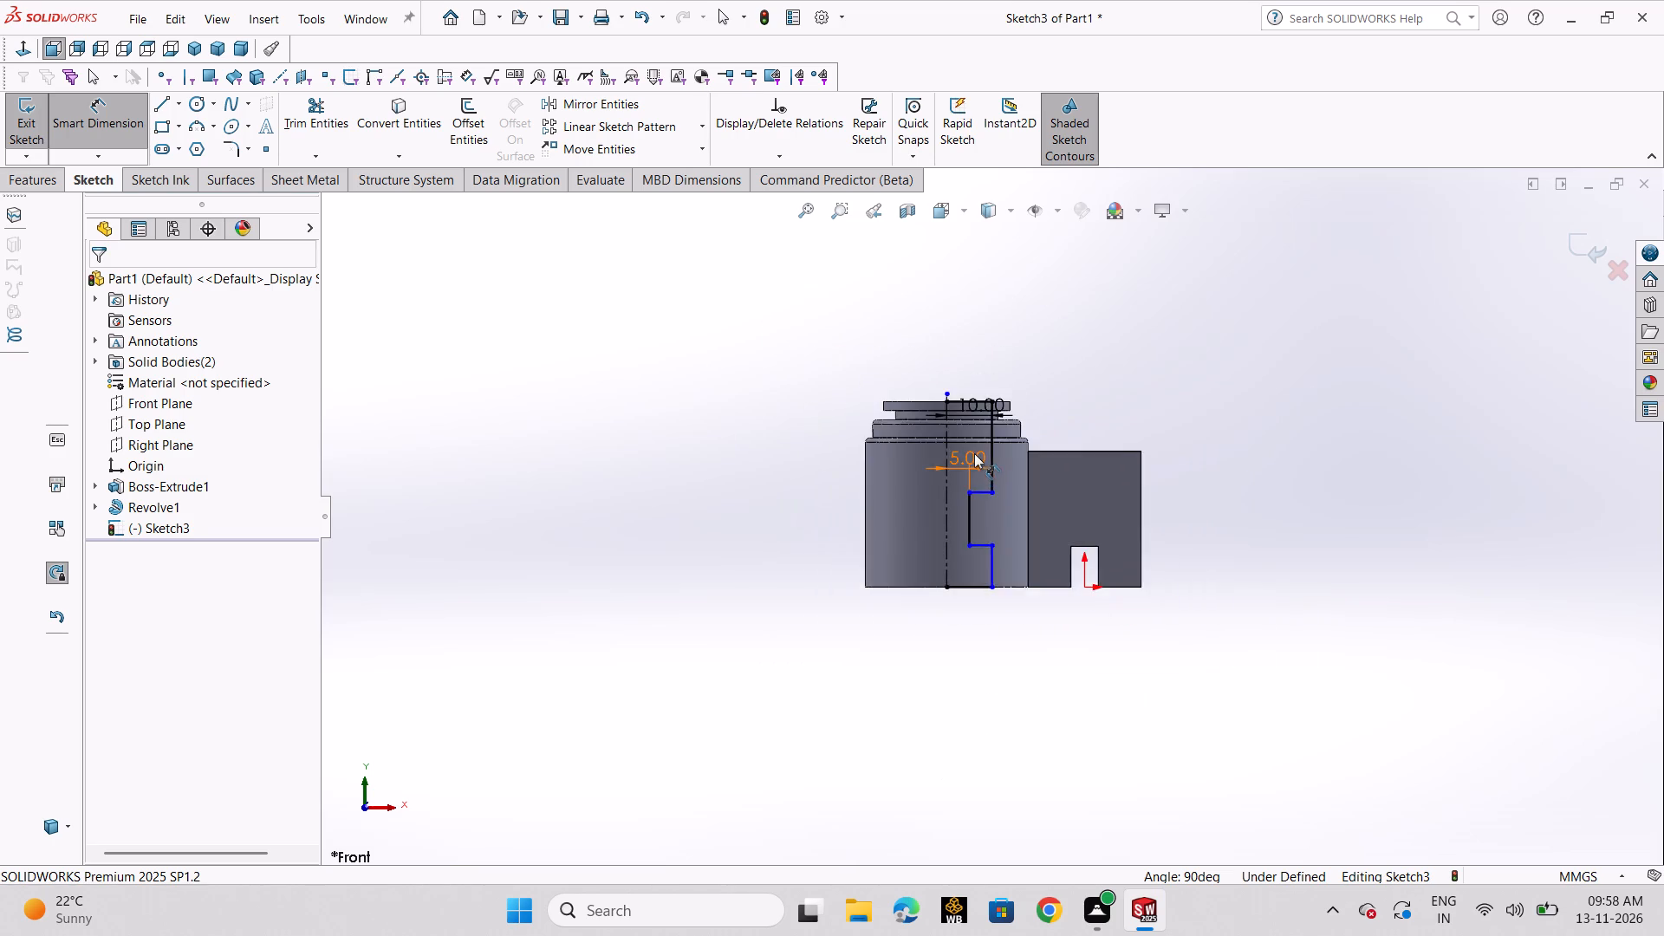
scroll(974, 453, "down", 3)
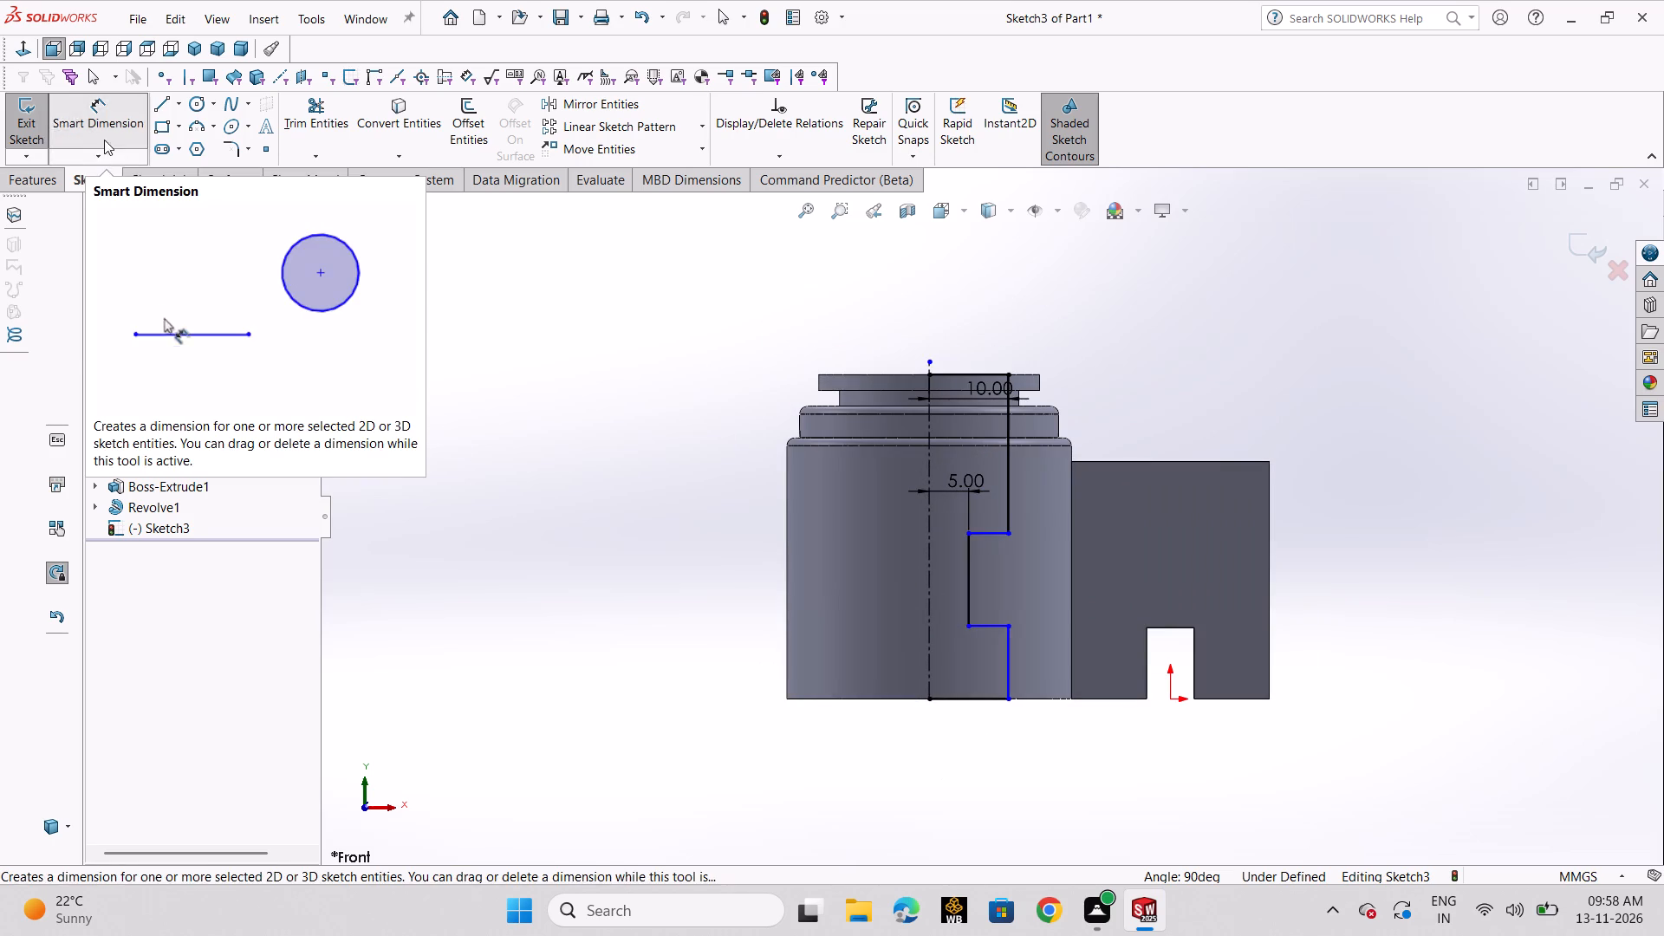
left_click(930, 662)
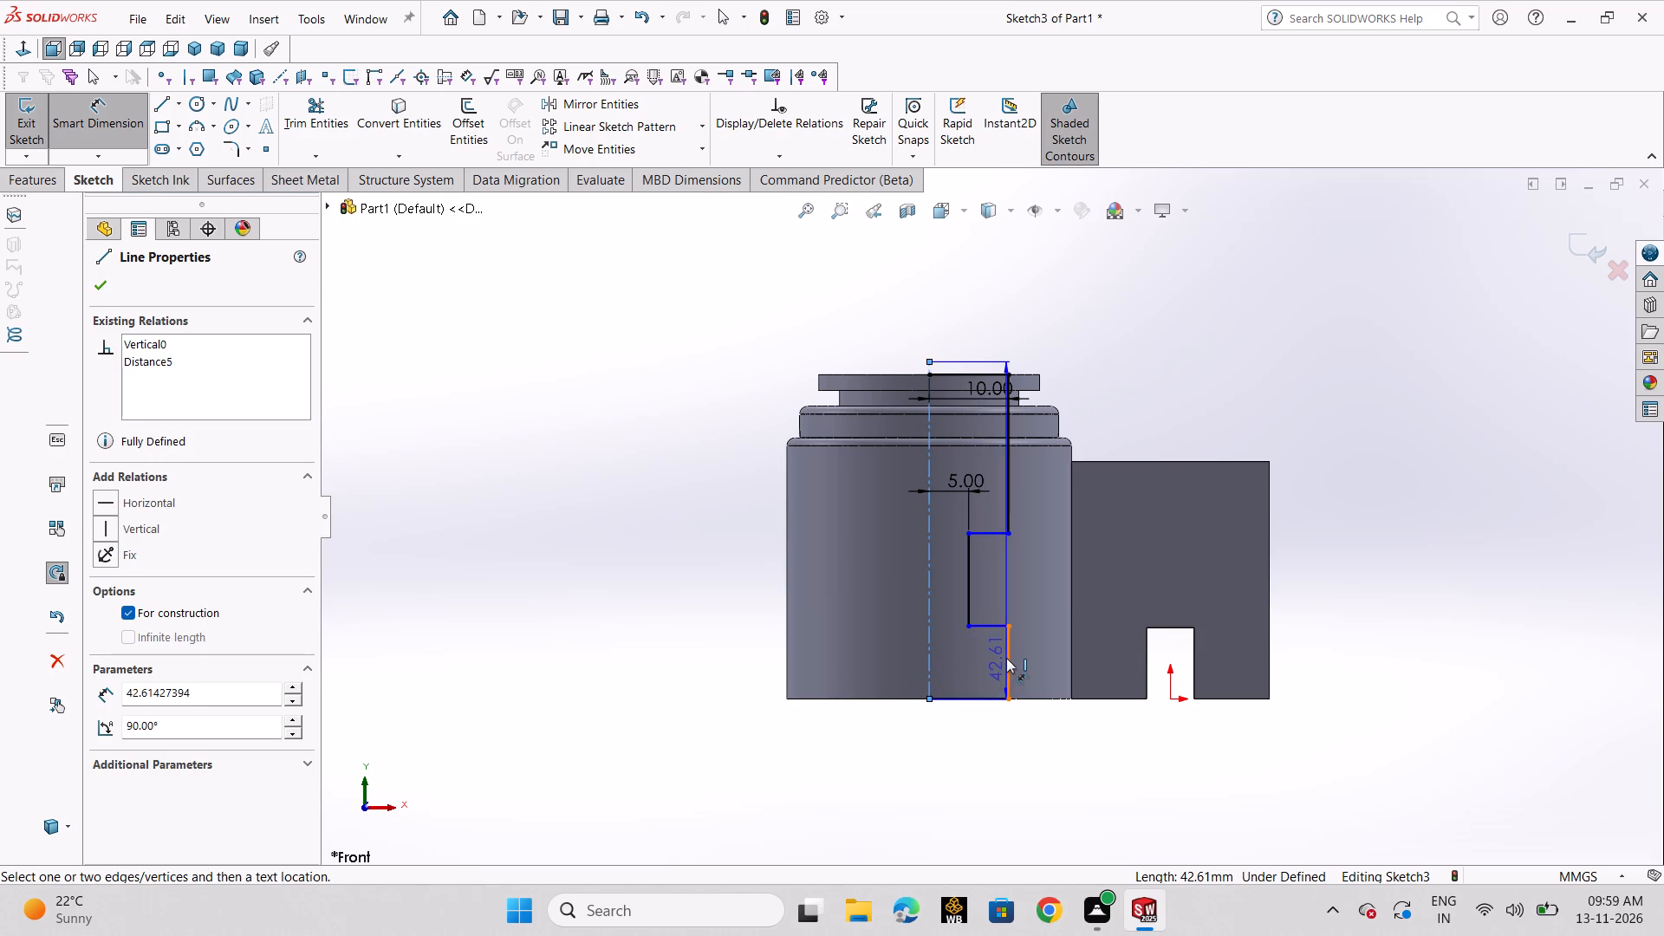
left_click(1006, 658)
left_click(975, 757)
left_click(904, 735)
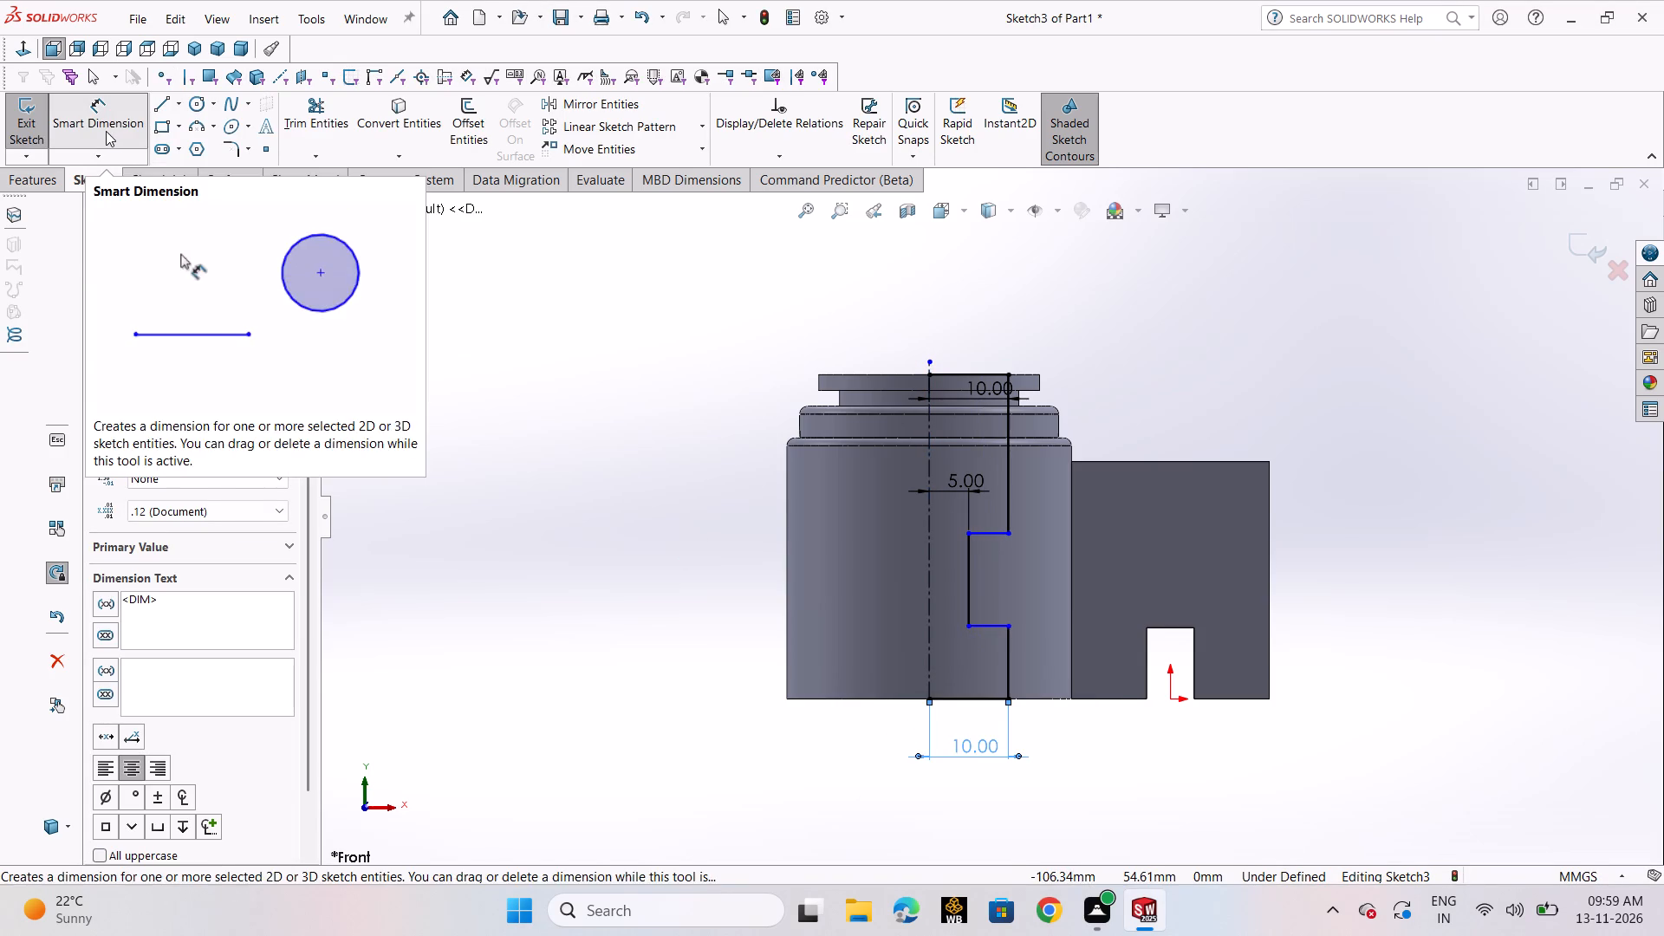
Dimension the length of the lower outer vertical line, below the notch, at 18 mm.
left_click(1007, 676)
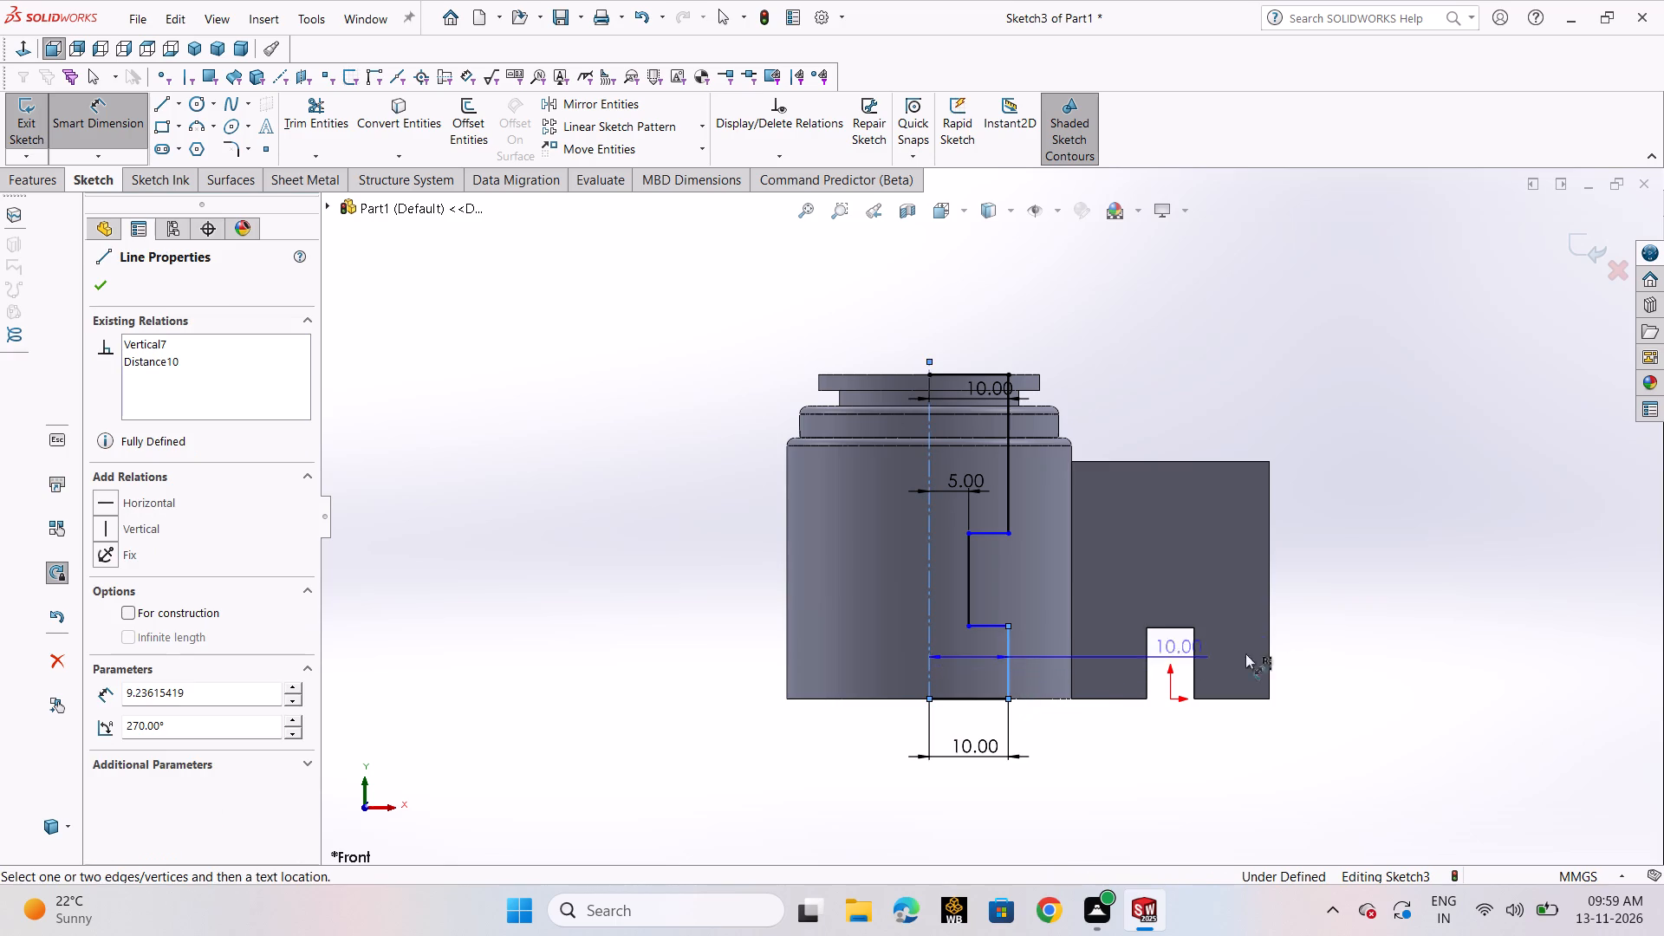
key("Escape")
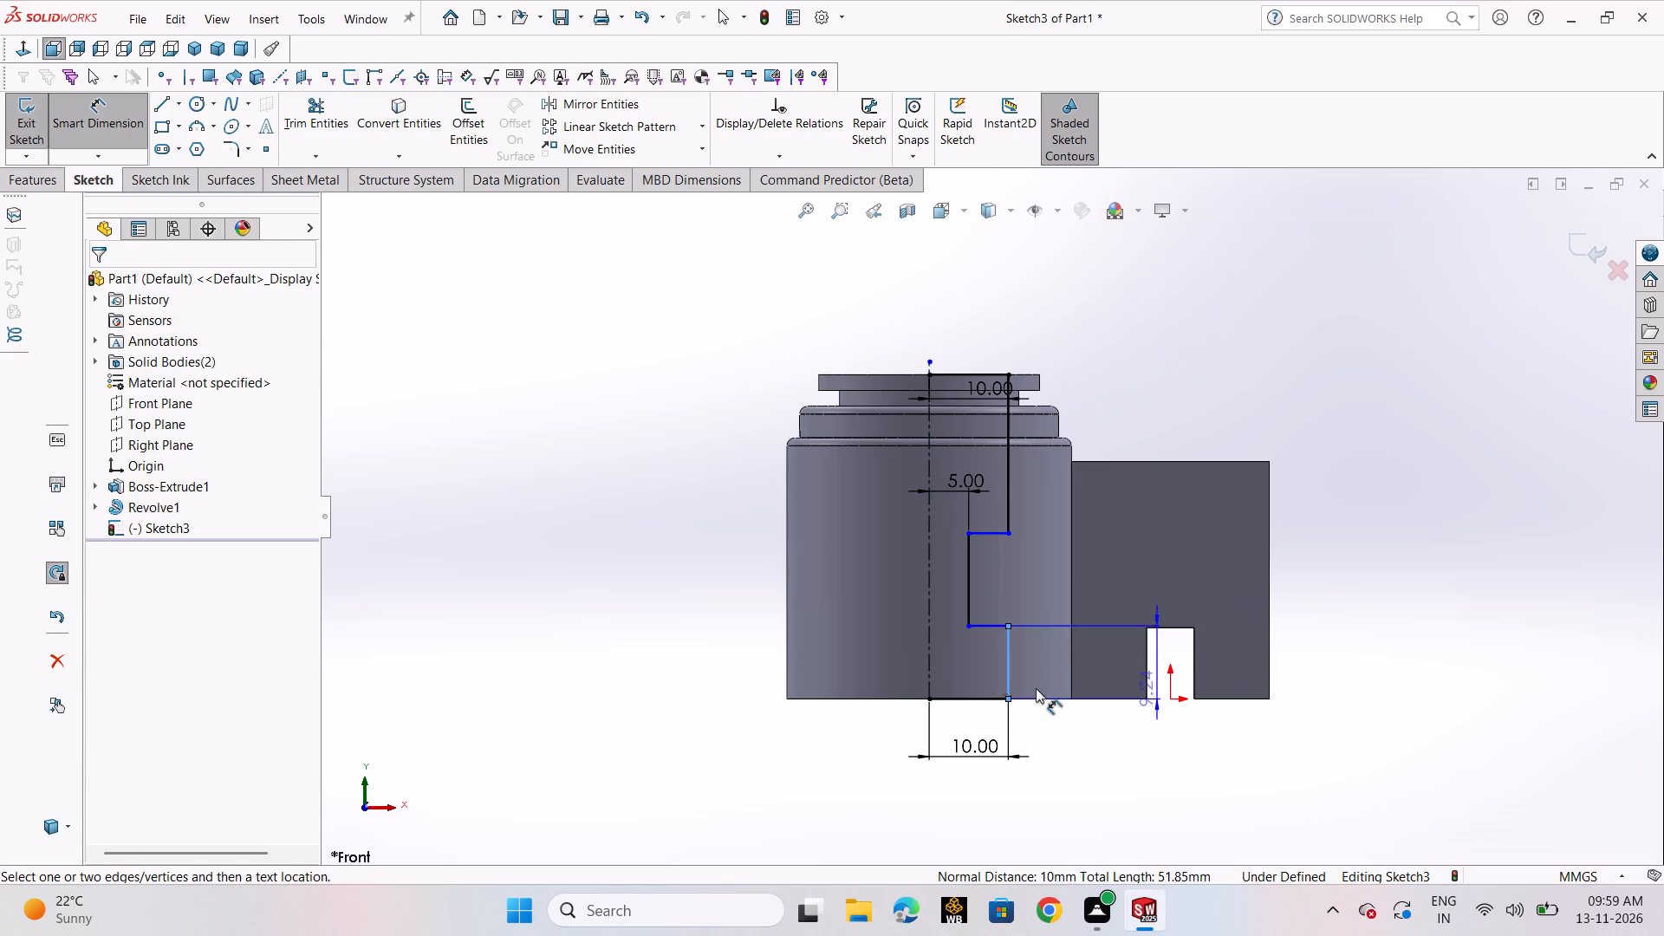
left_click(1339, 638)
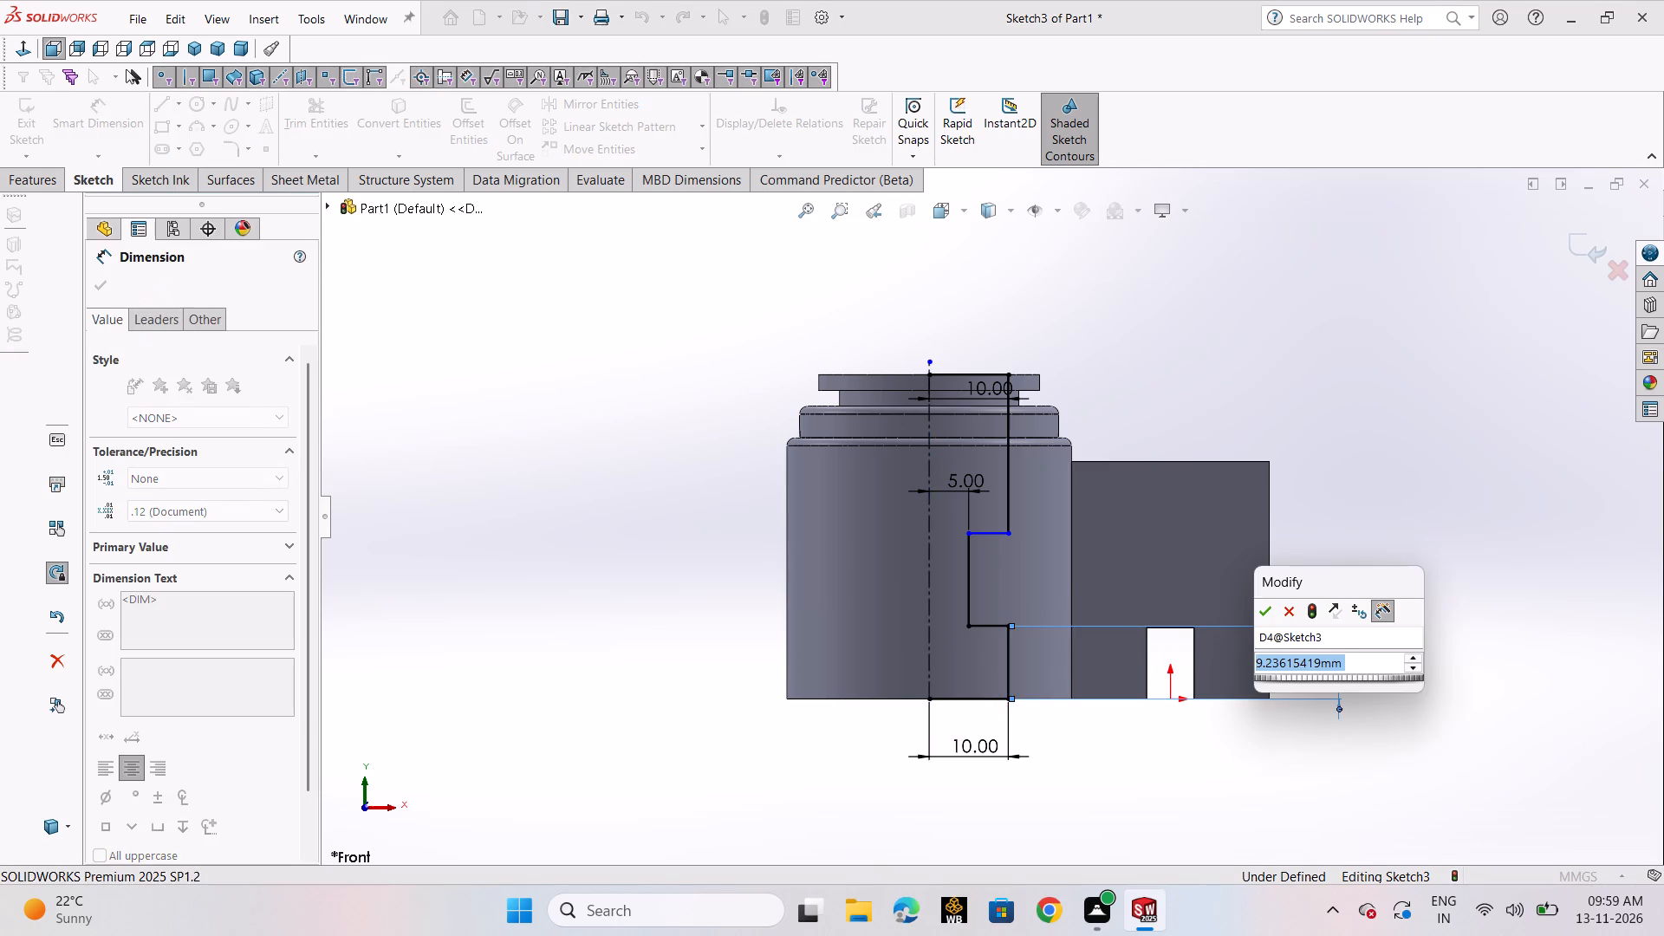
type("18")
key("Return")
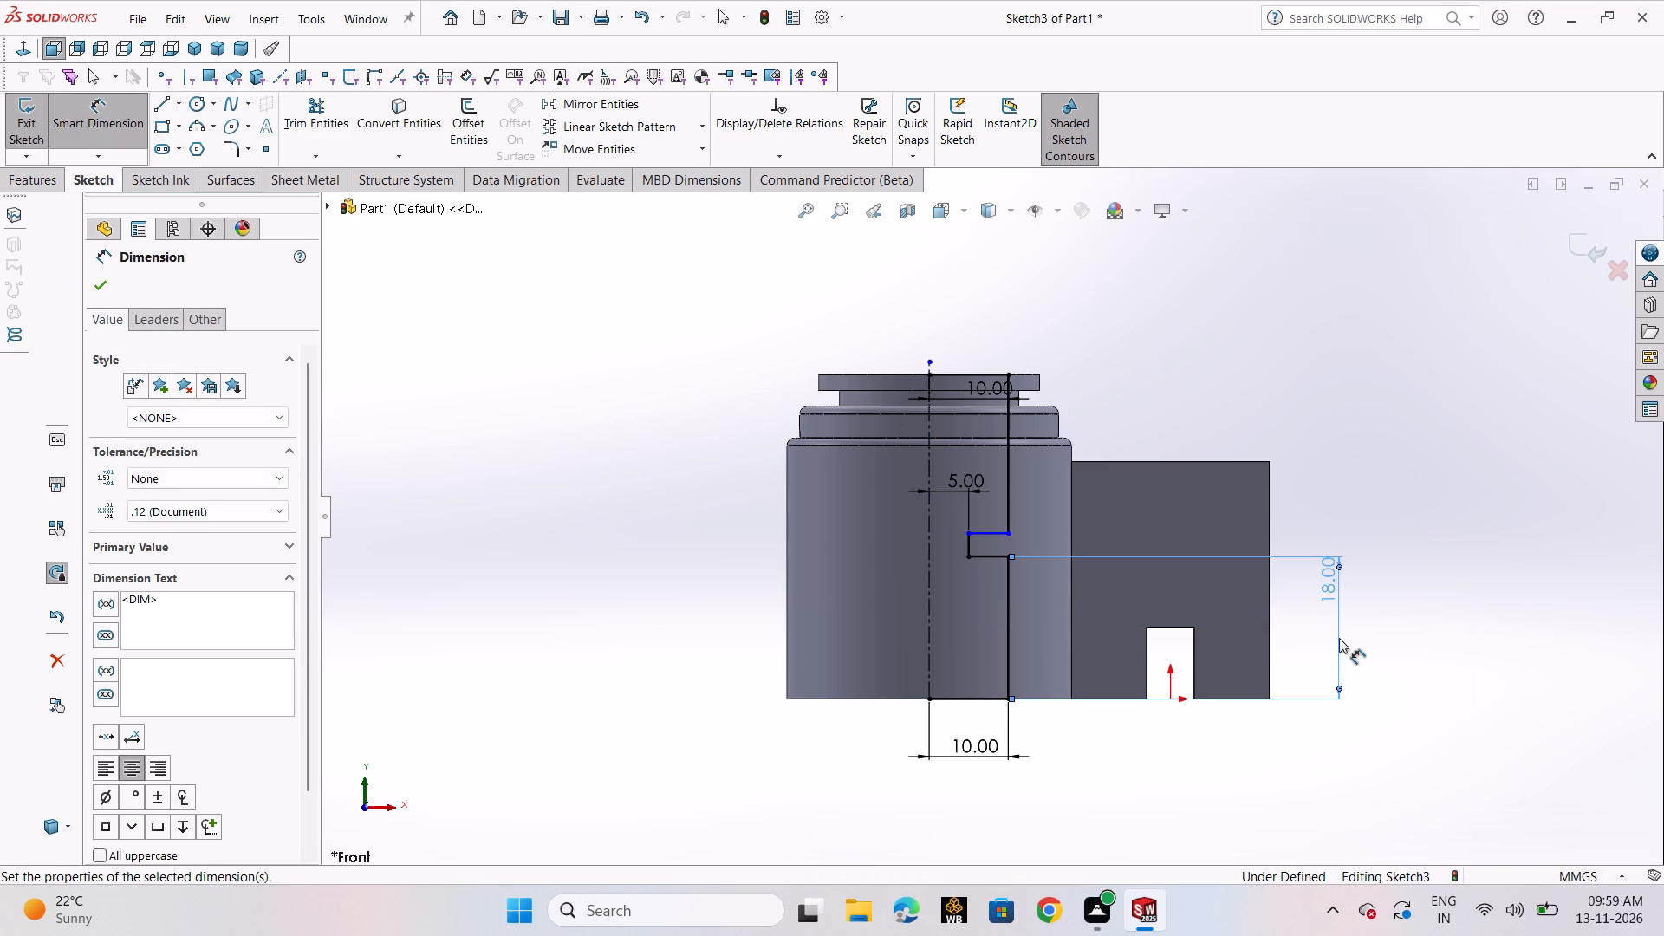
Dimension the length of the upper outer vertical line, above the notch, at 18 mm.
left_click(1005, 484)
left_click(1394, 445)
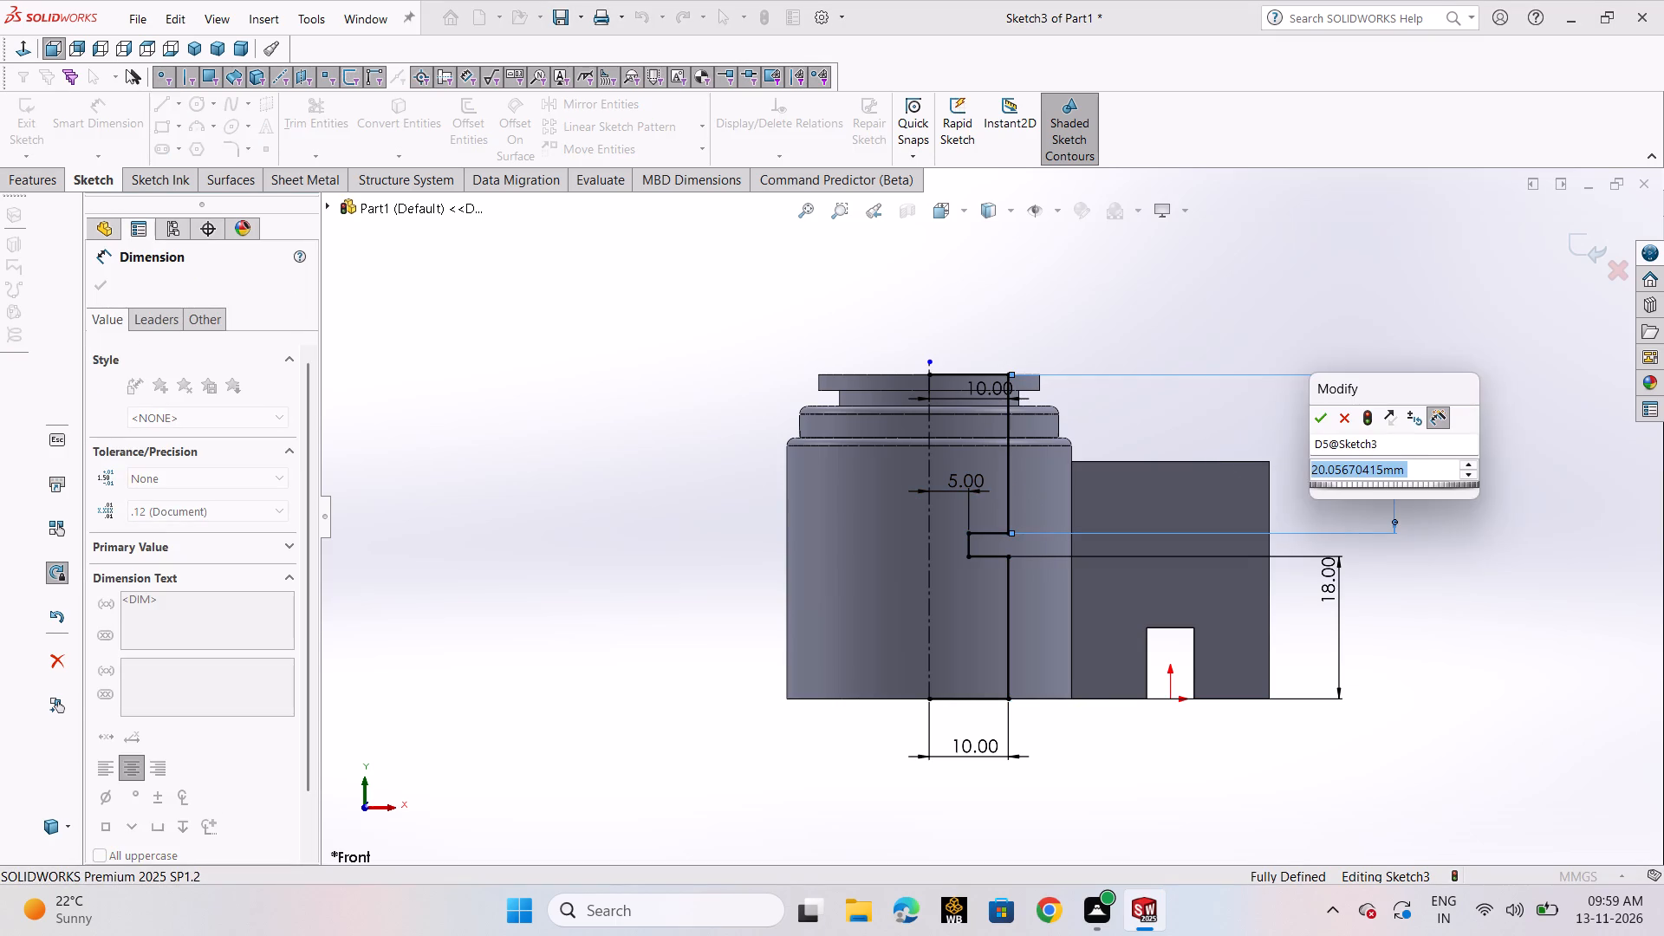
type("18")
key("Return")
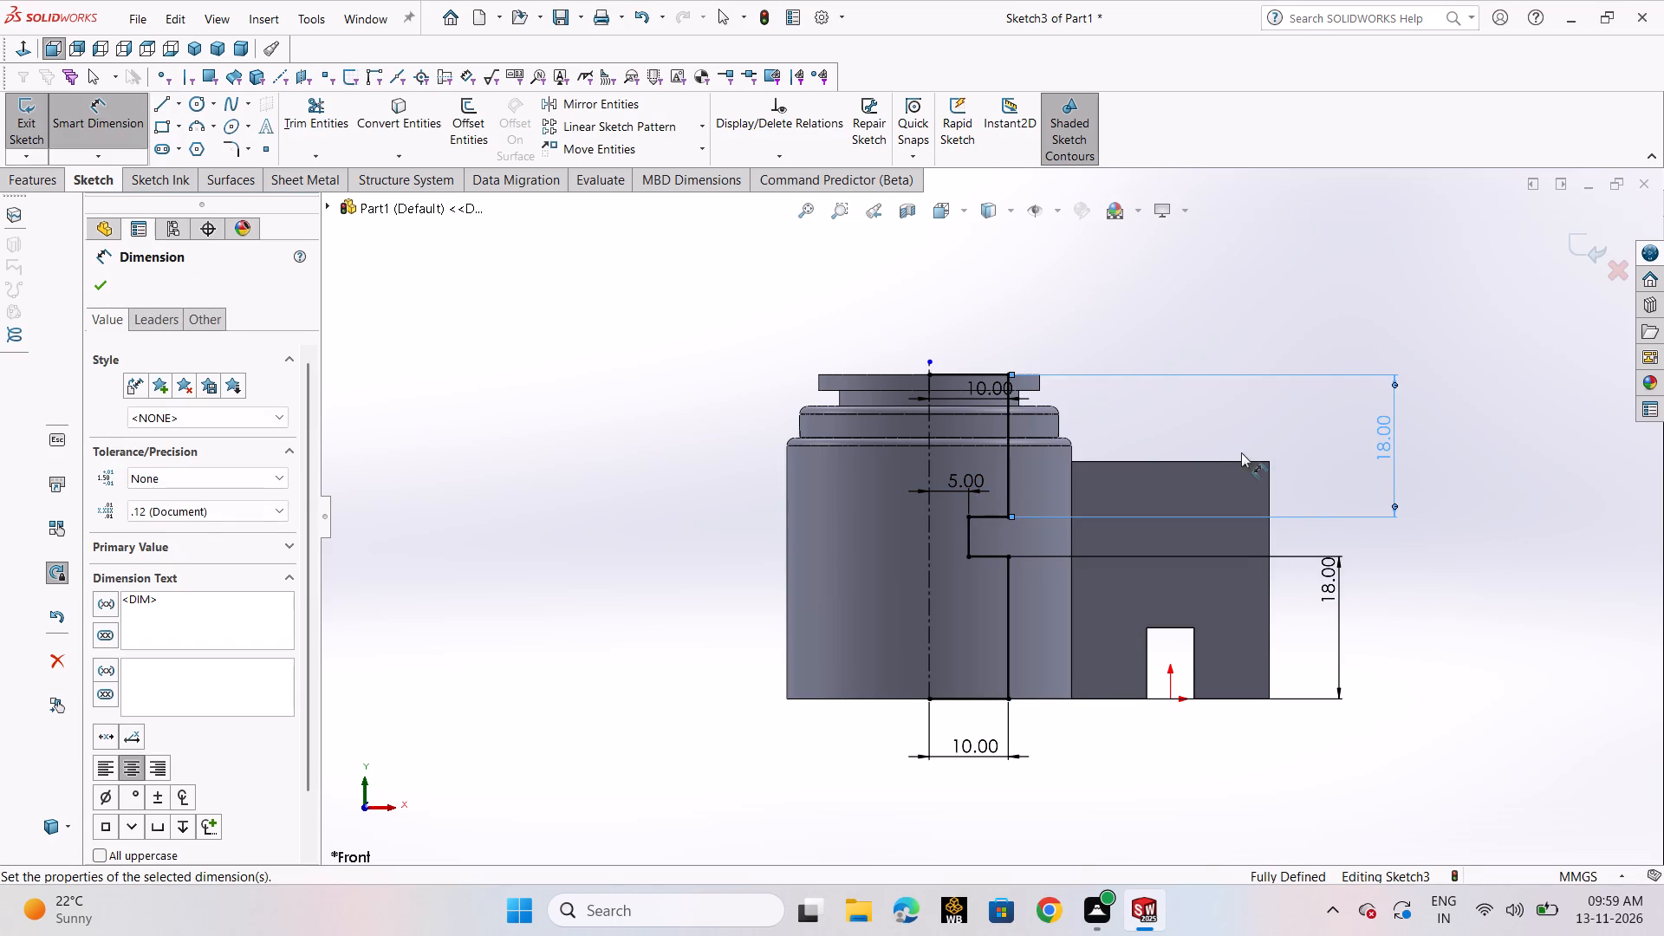
left_click(104, 284)
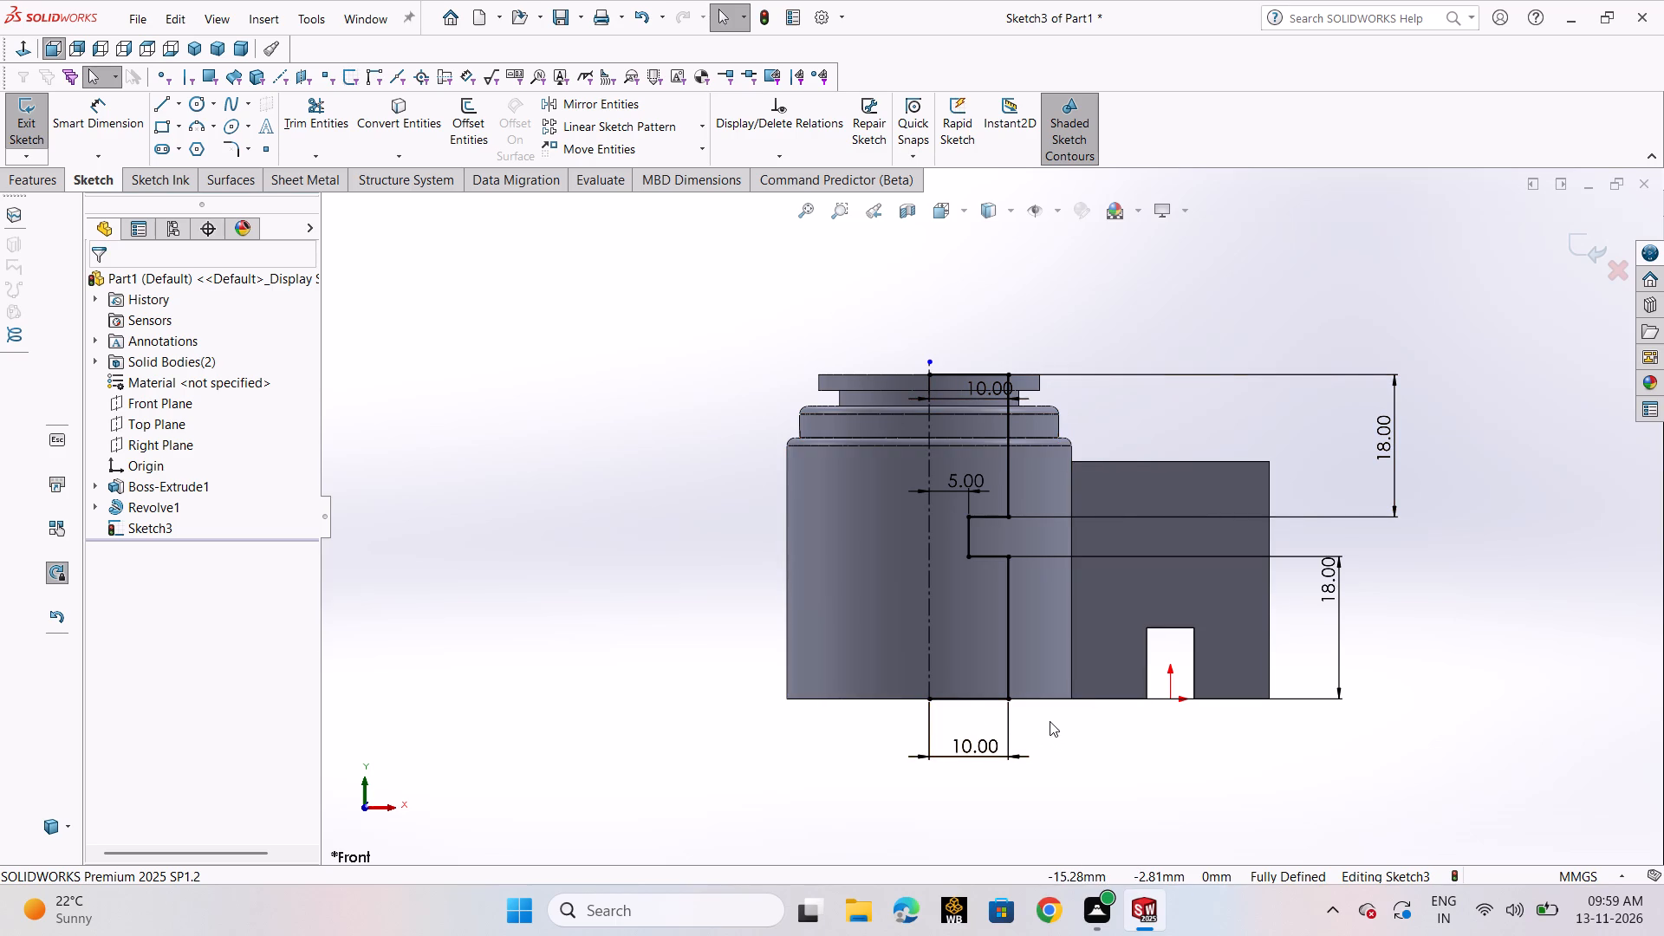
Trim away the profile's horizontal base line between the centerline and the lower outer vertical line.
scroll(1064, 668, "up", 3)
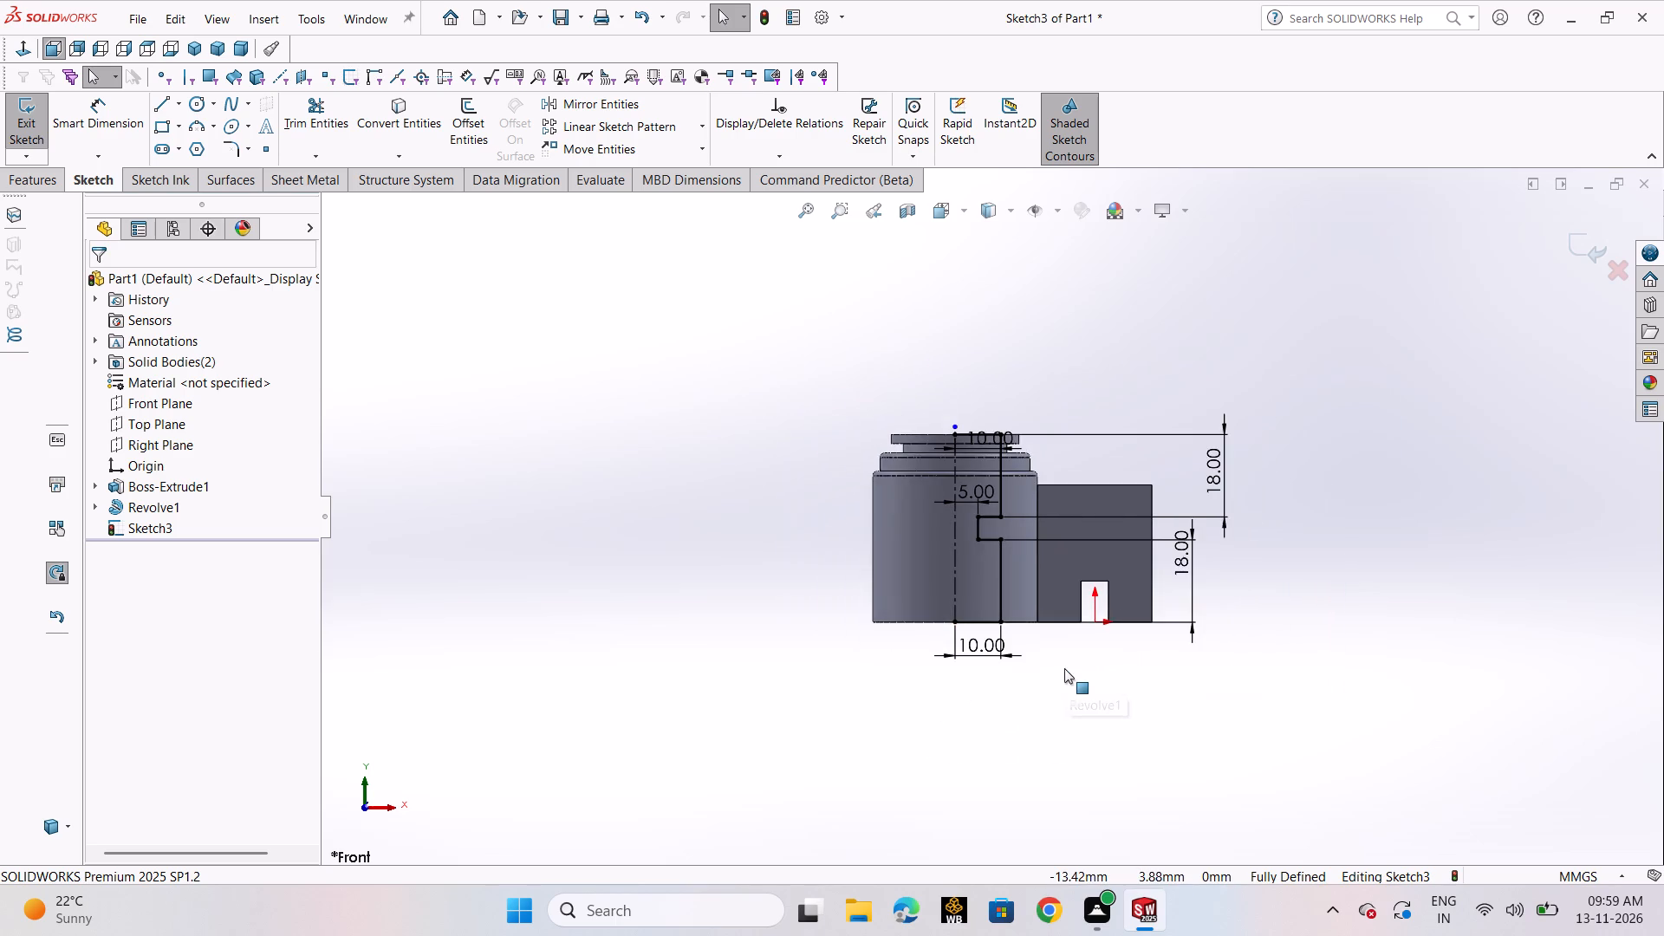
scroll(1035, 643, "down", 3)
scroll(988, 587, "down", 4)
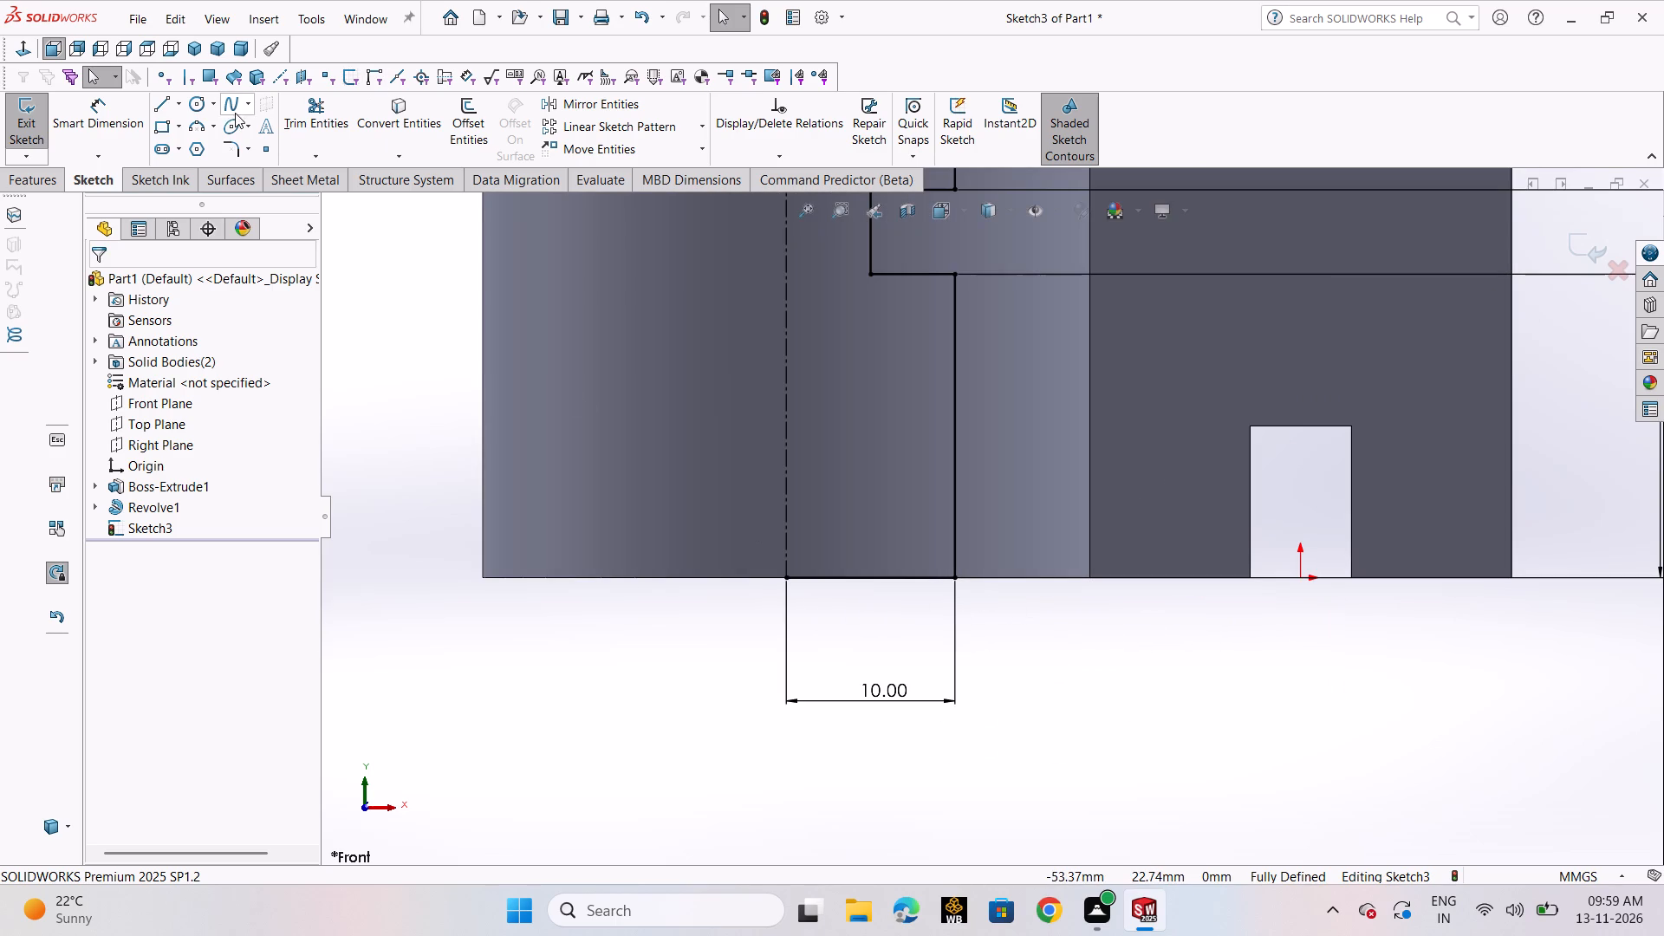
left_click(322, 127)
left_click_drag(858, 549, 885, 642)
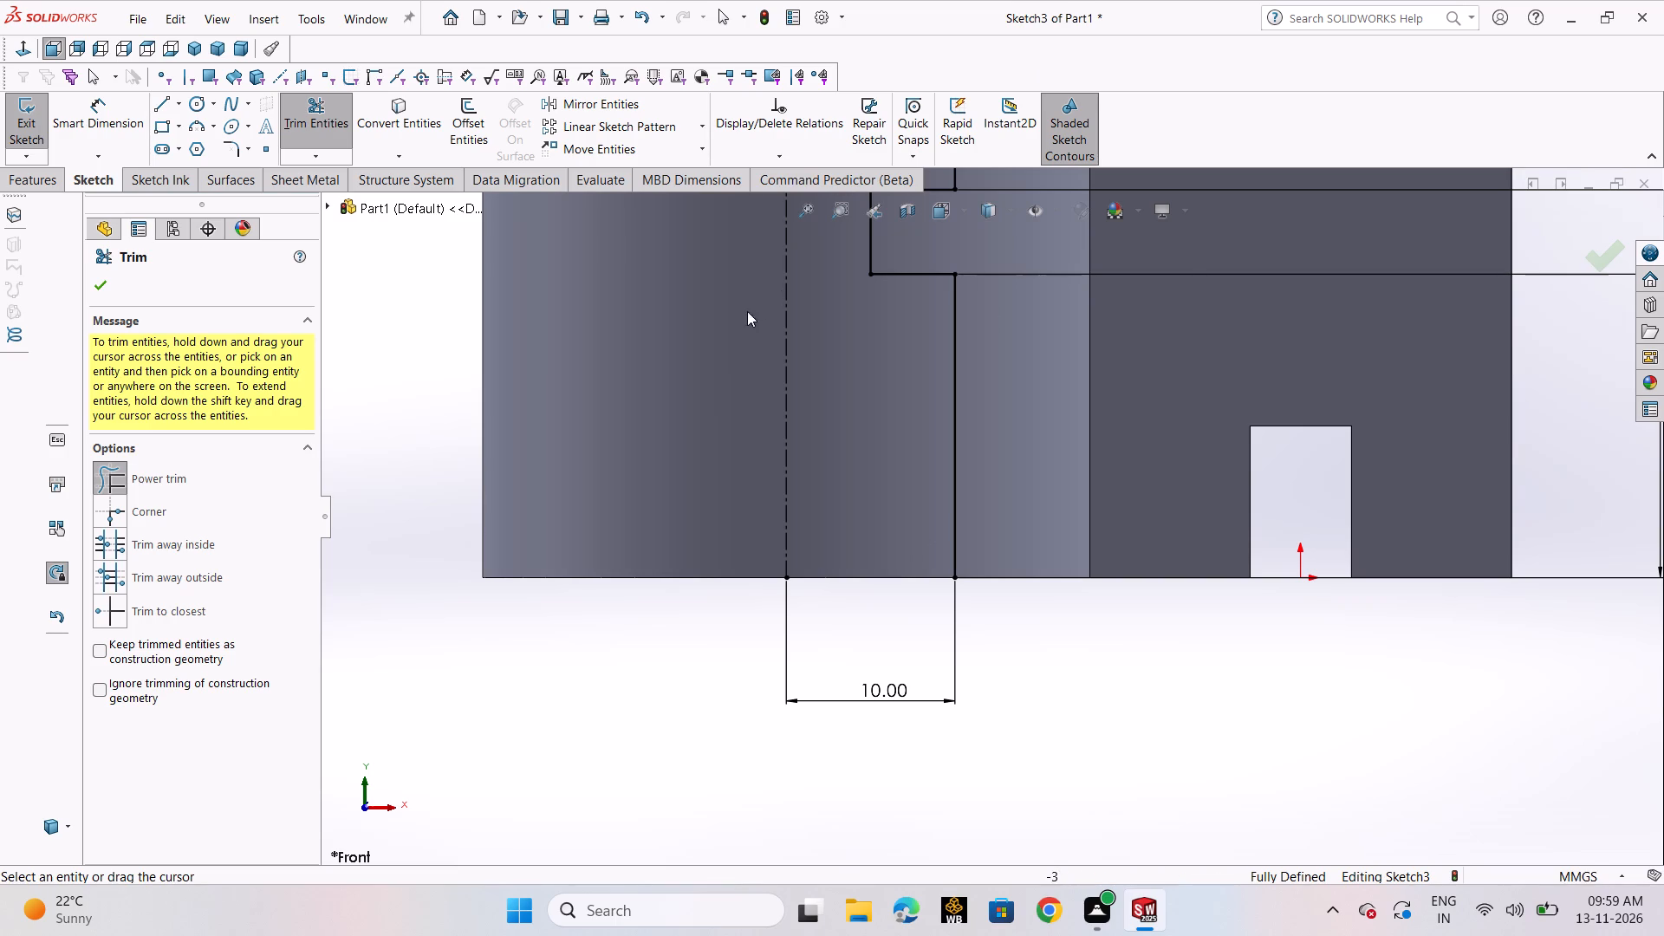
left_click(104, 289)
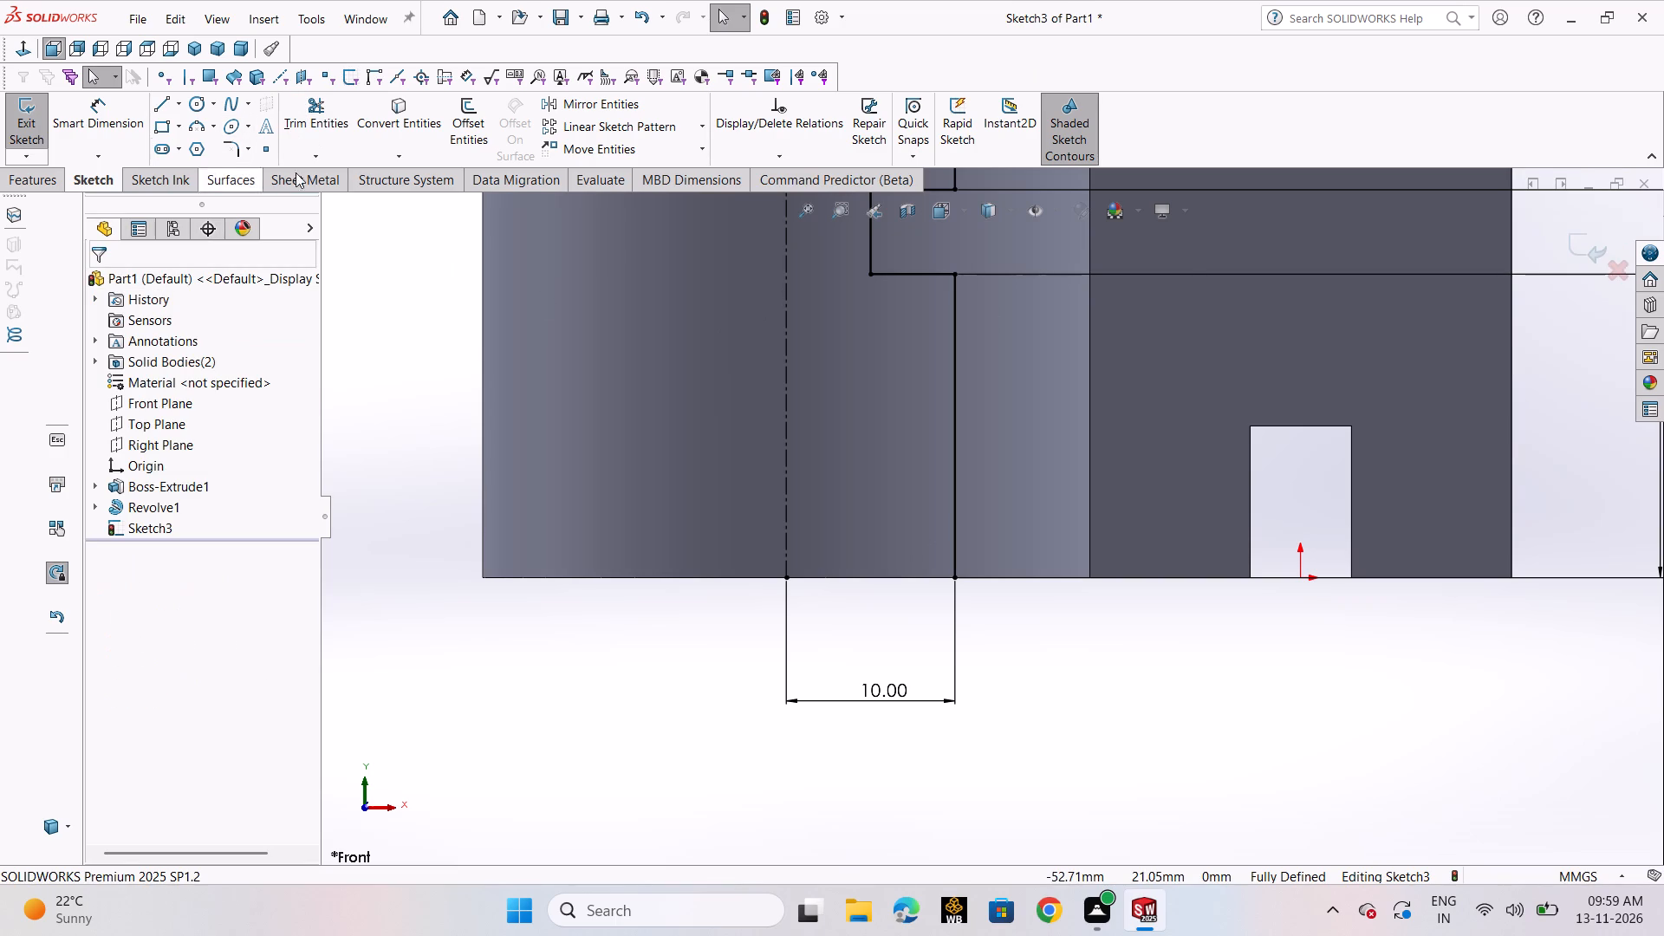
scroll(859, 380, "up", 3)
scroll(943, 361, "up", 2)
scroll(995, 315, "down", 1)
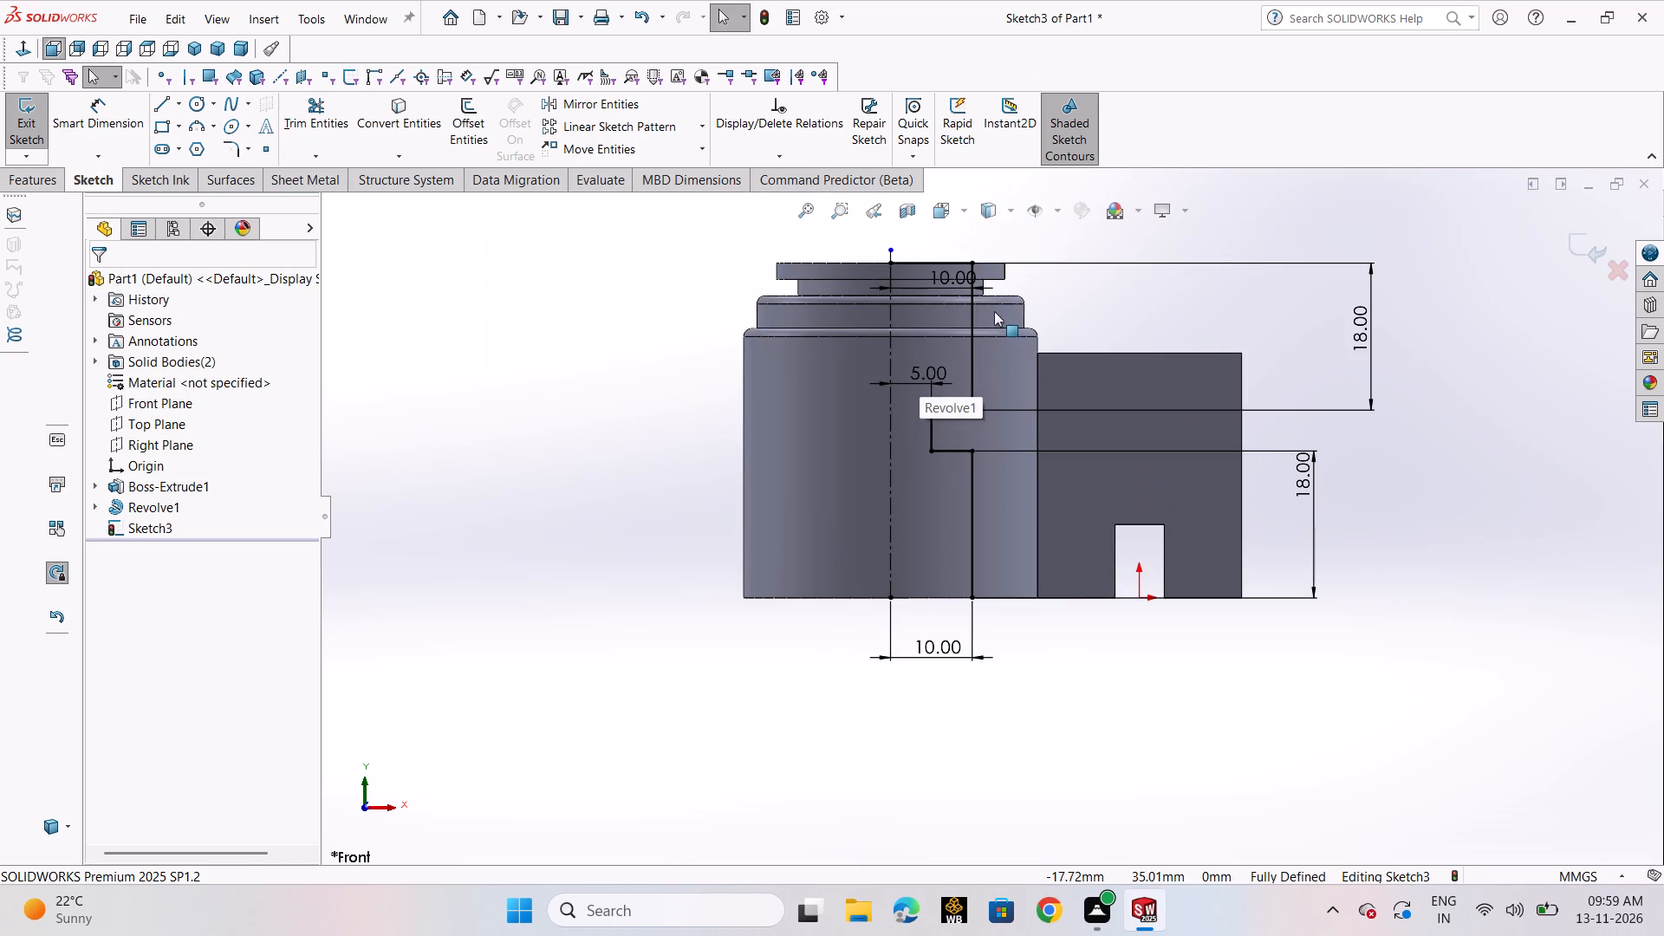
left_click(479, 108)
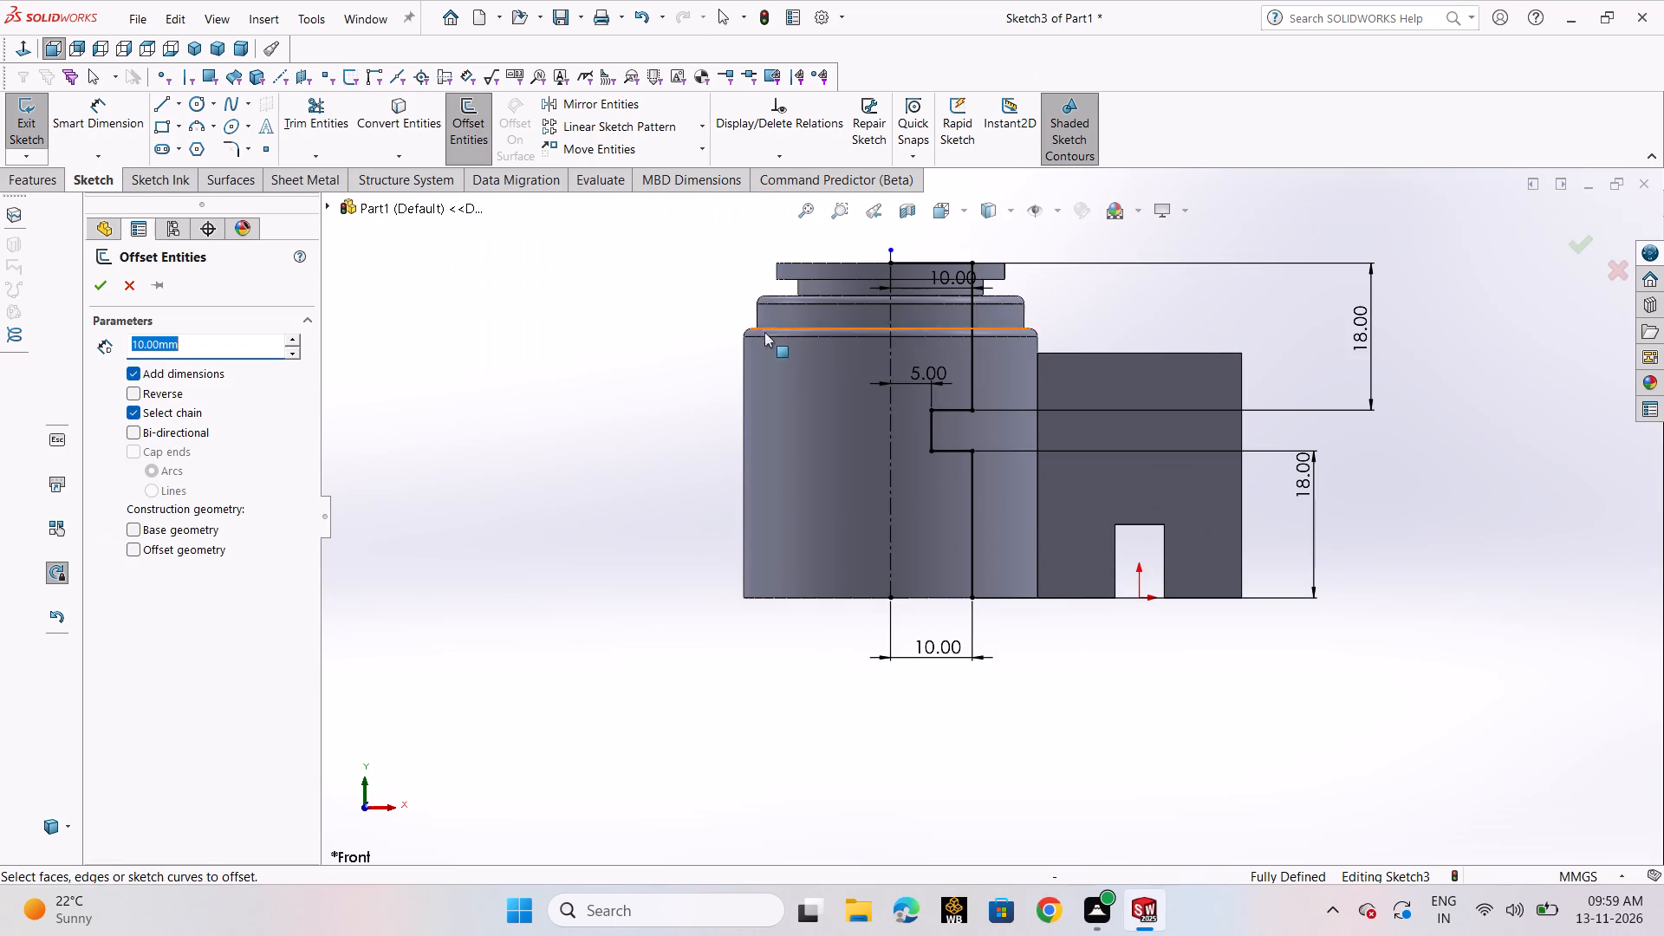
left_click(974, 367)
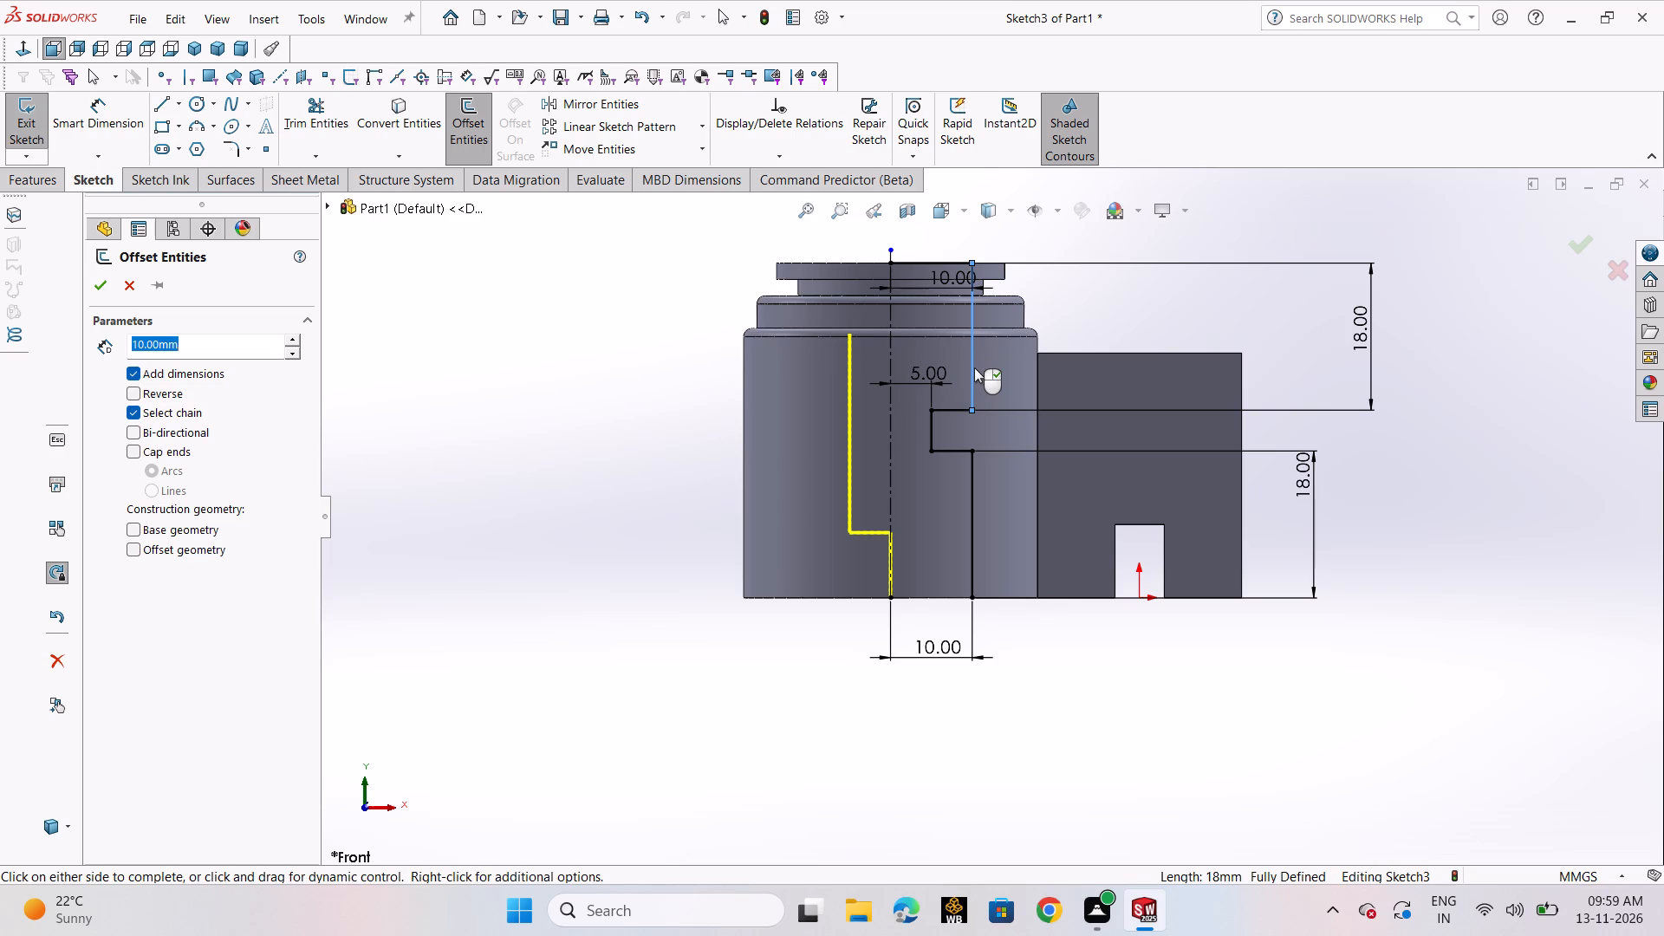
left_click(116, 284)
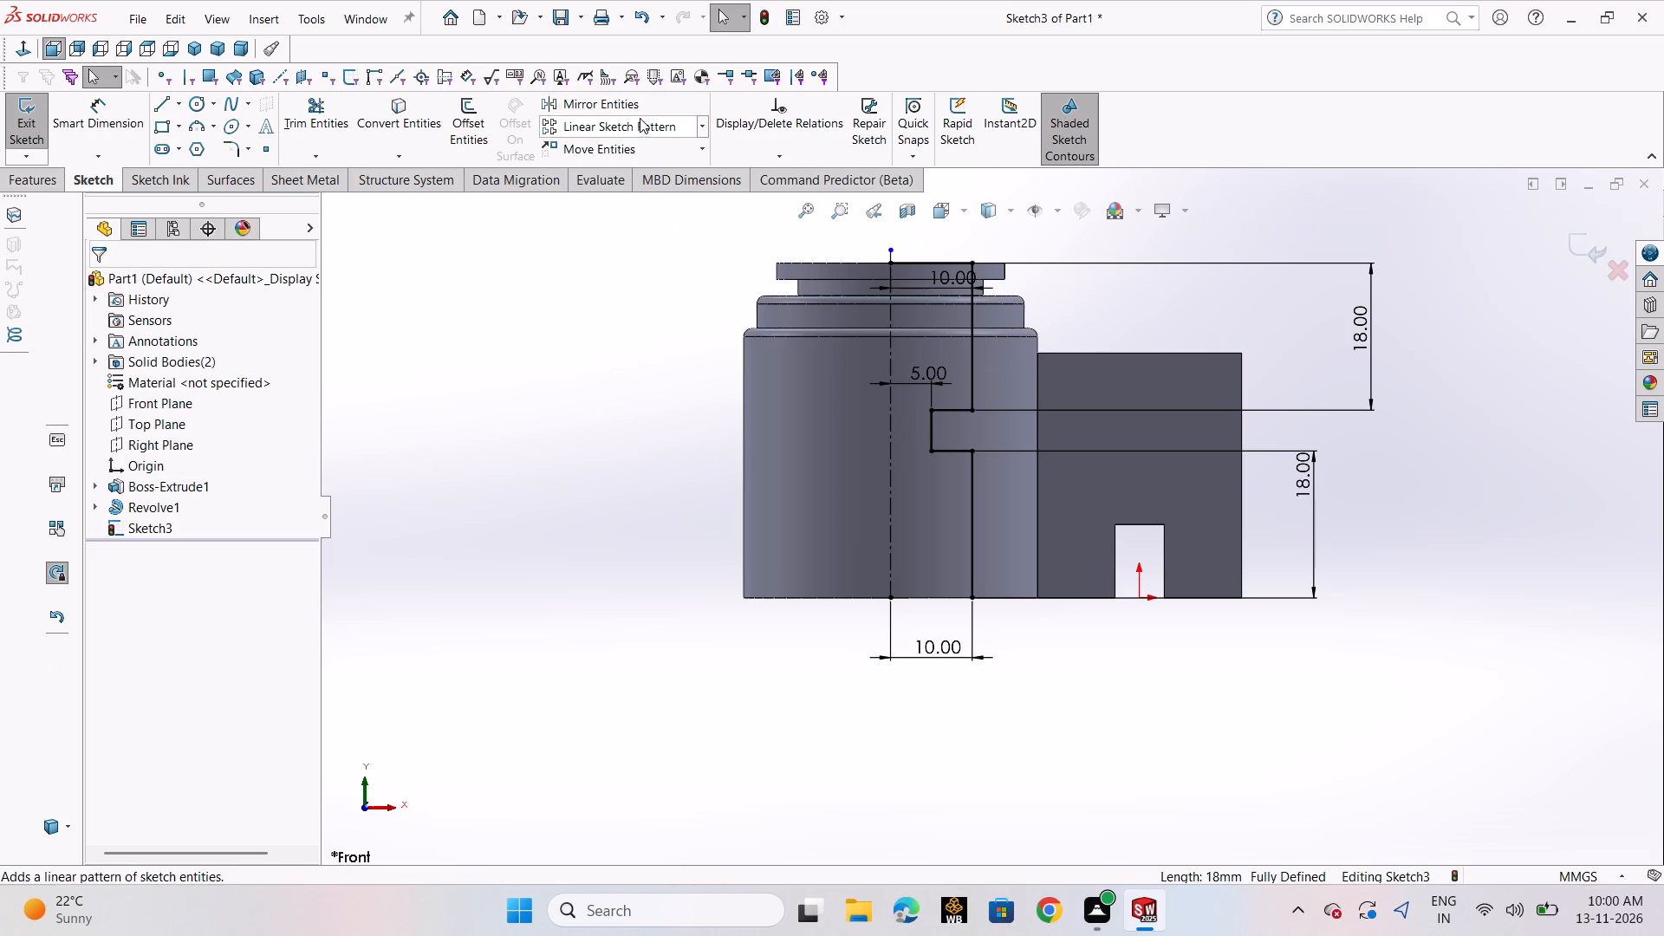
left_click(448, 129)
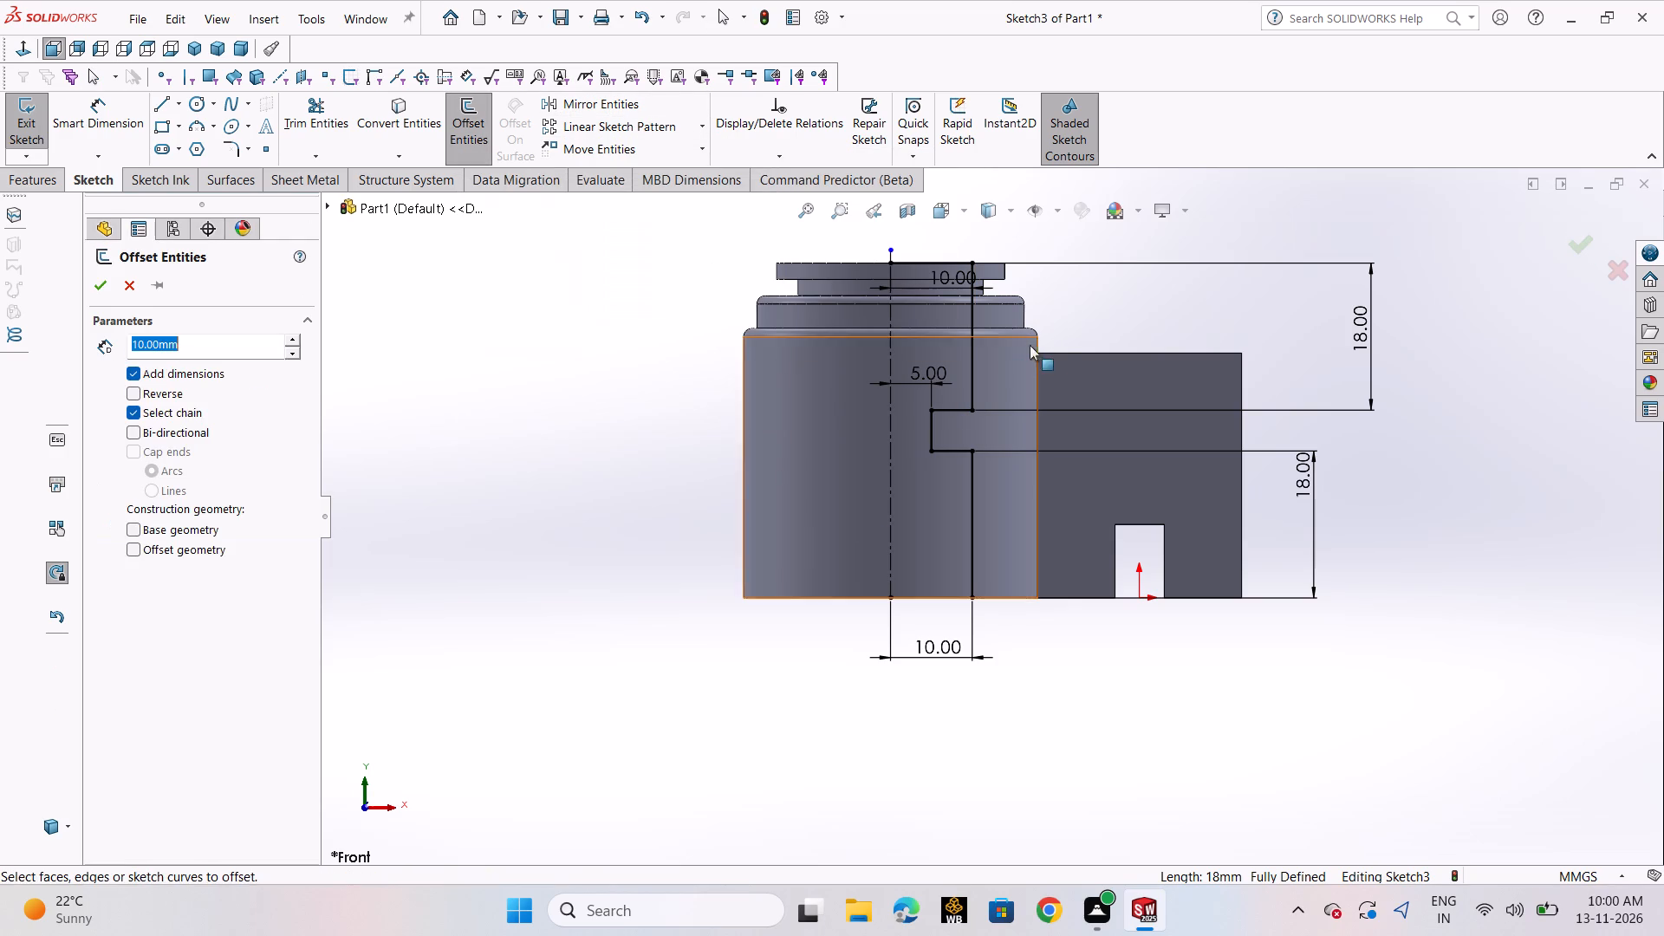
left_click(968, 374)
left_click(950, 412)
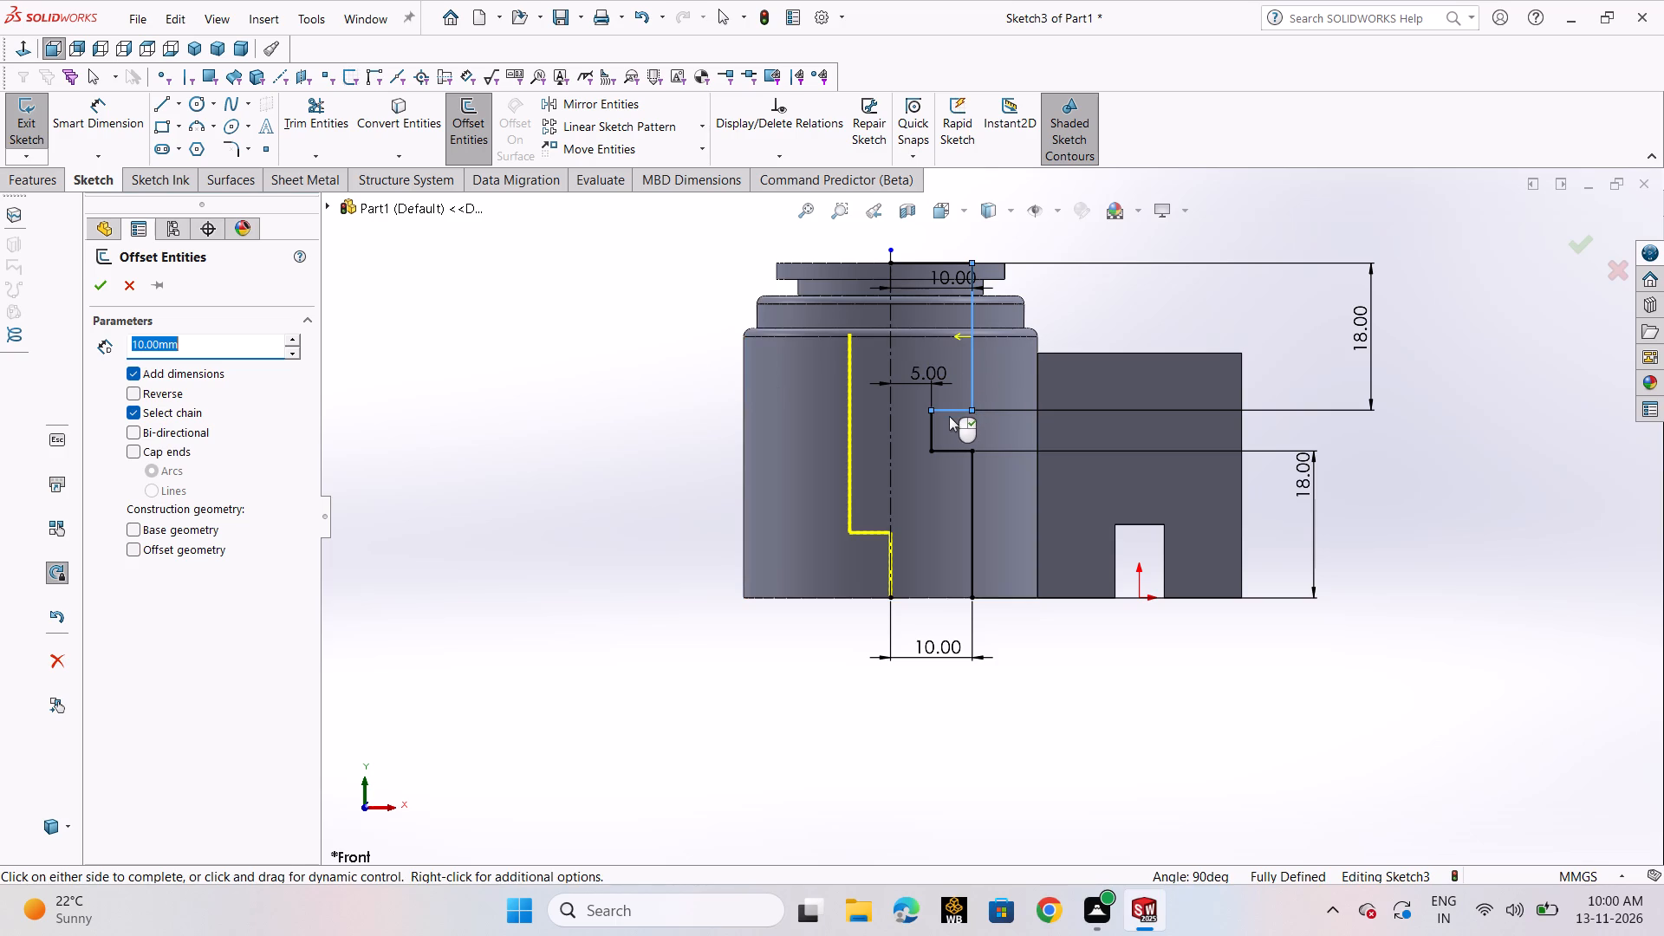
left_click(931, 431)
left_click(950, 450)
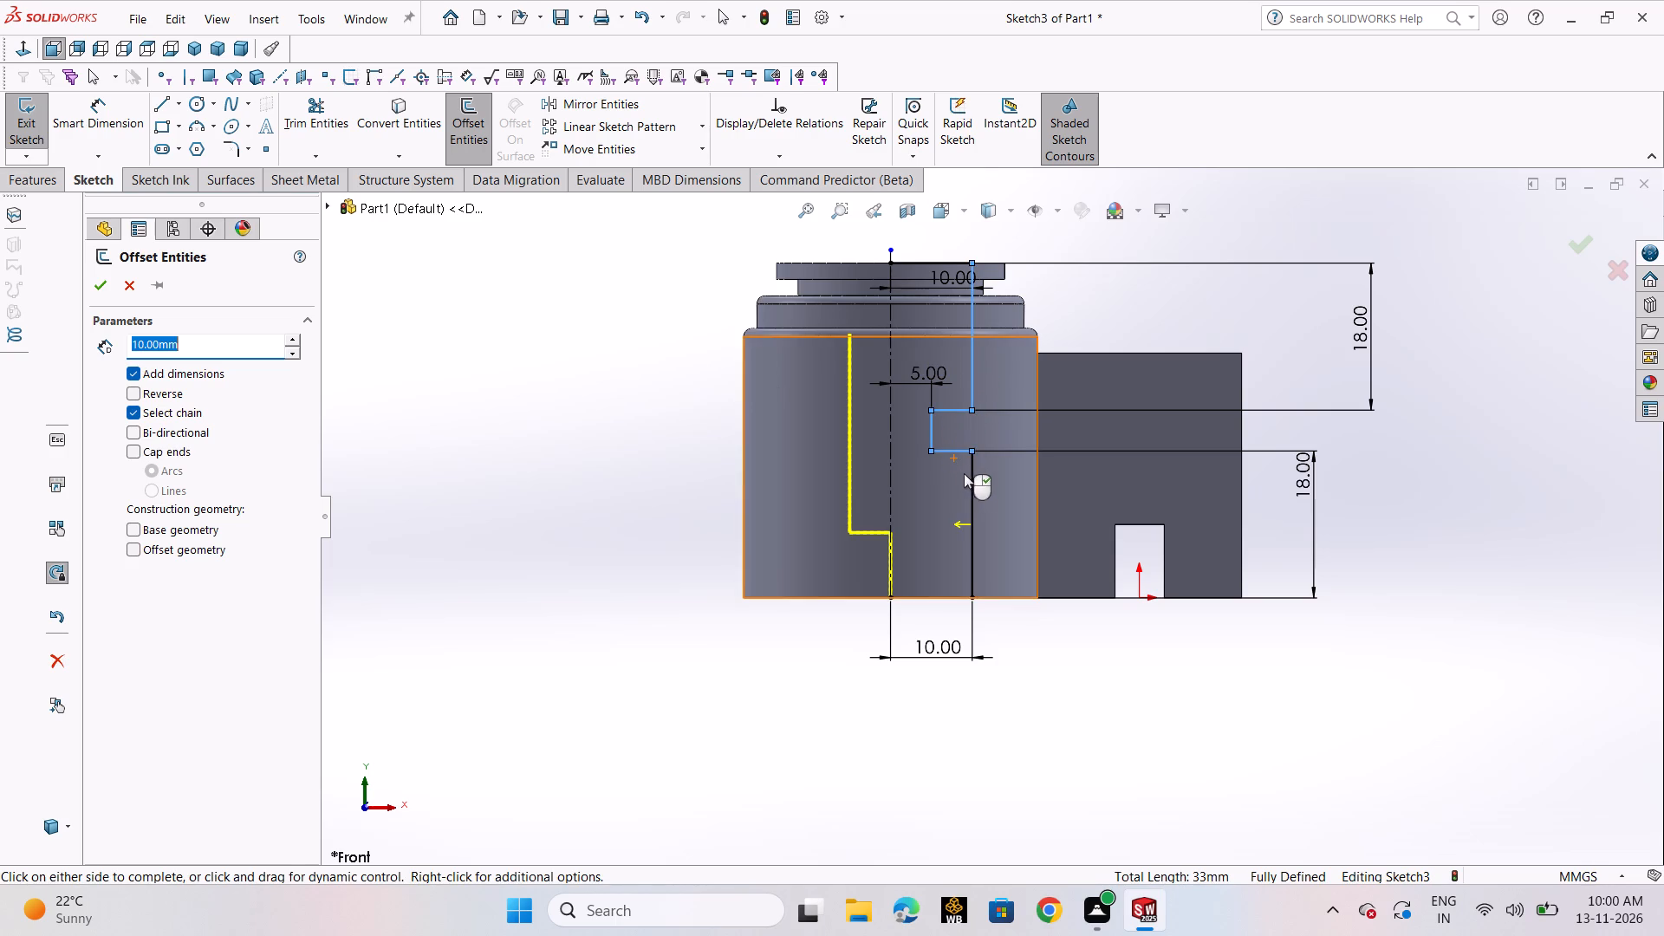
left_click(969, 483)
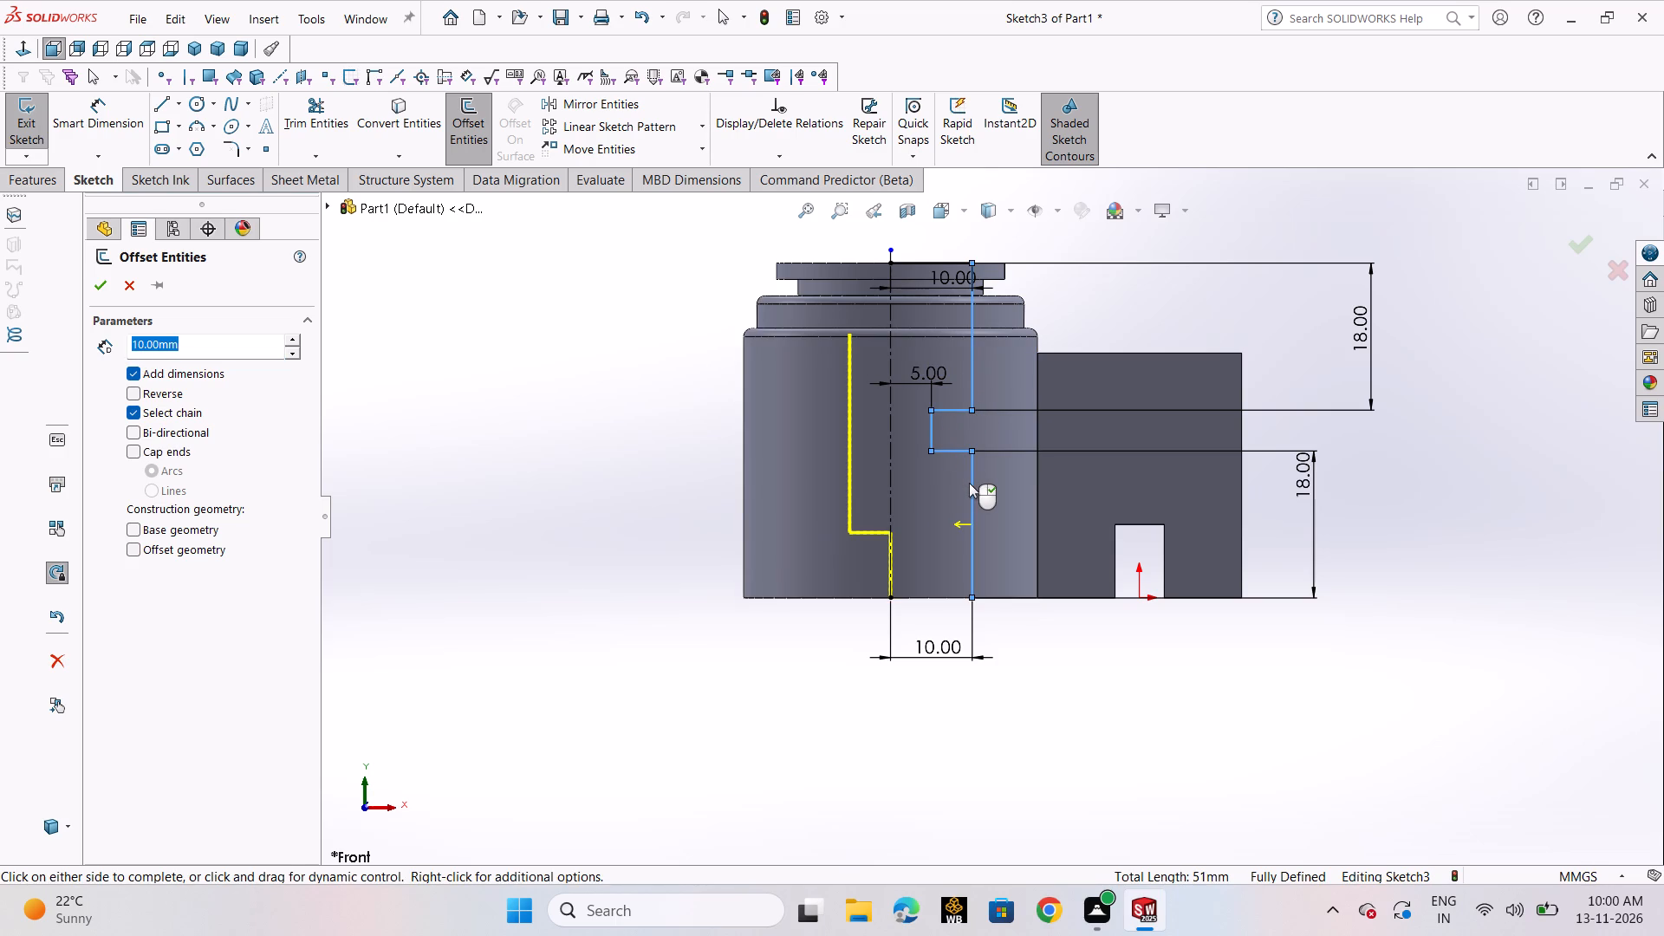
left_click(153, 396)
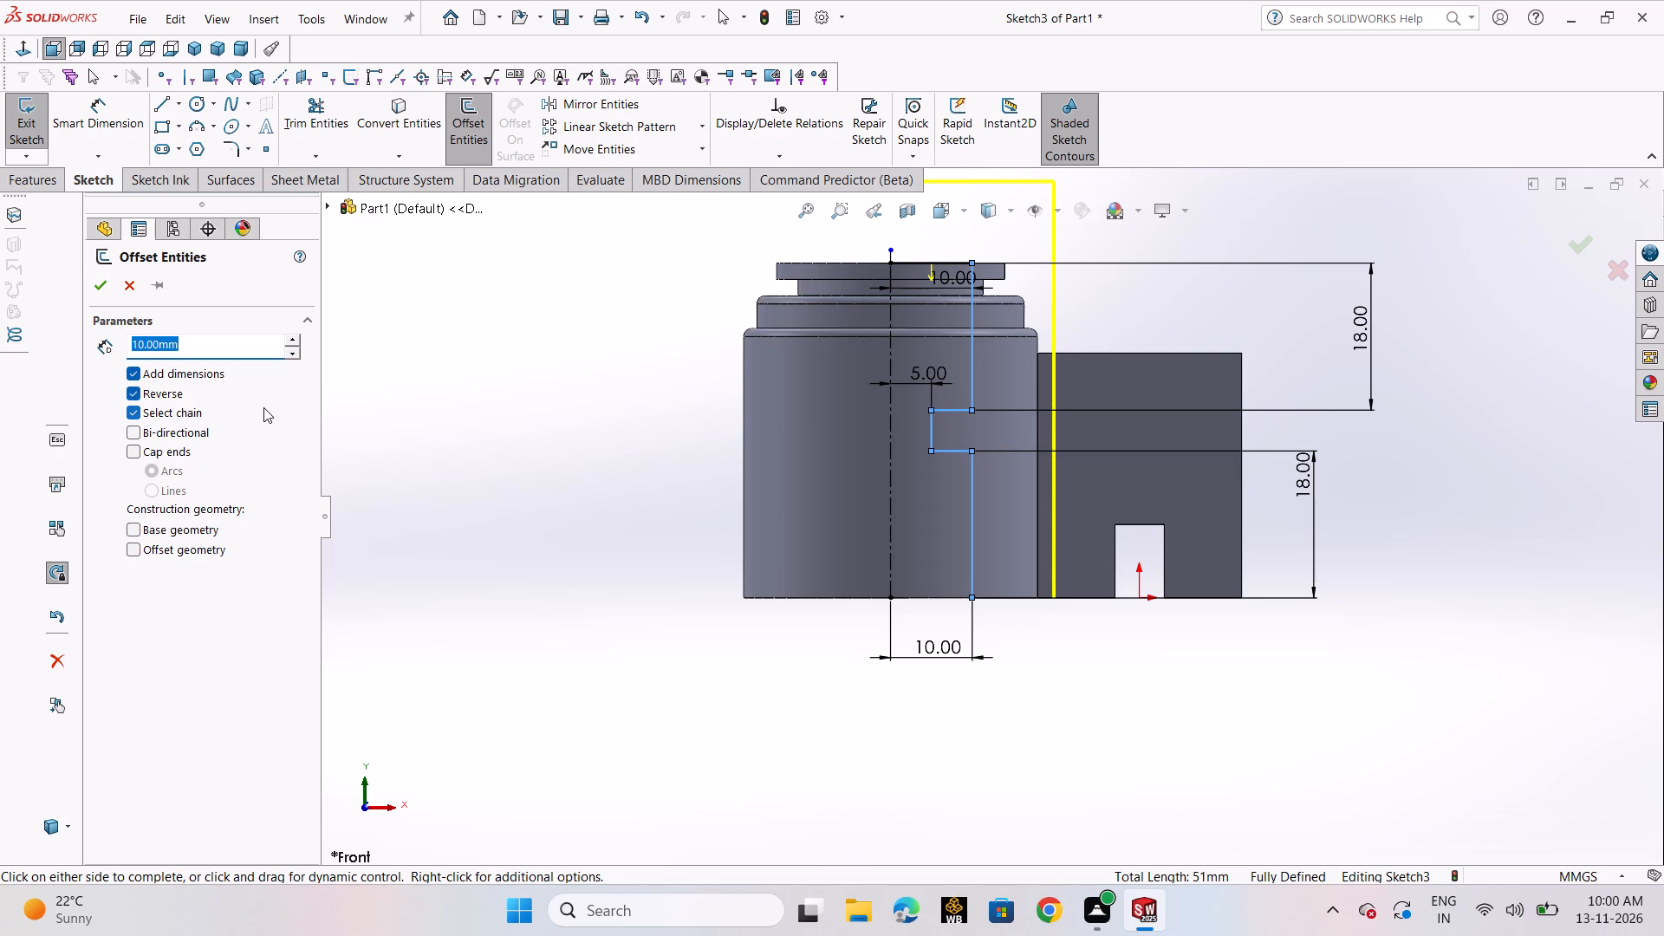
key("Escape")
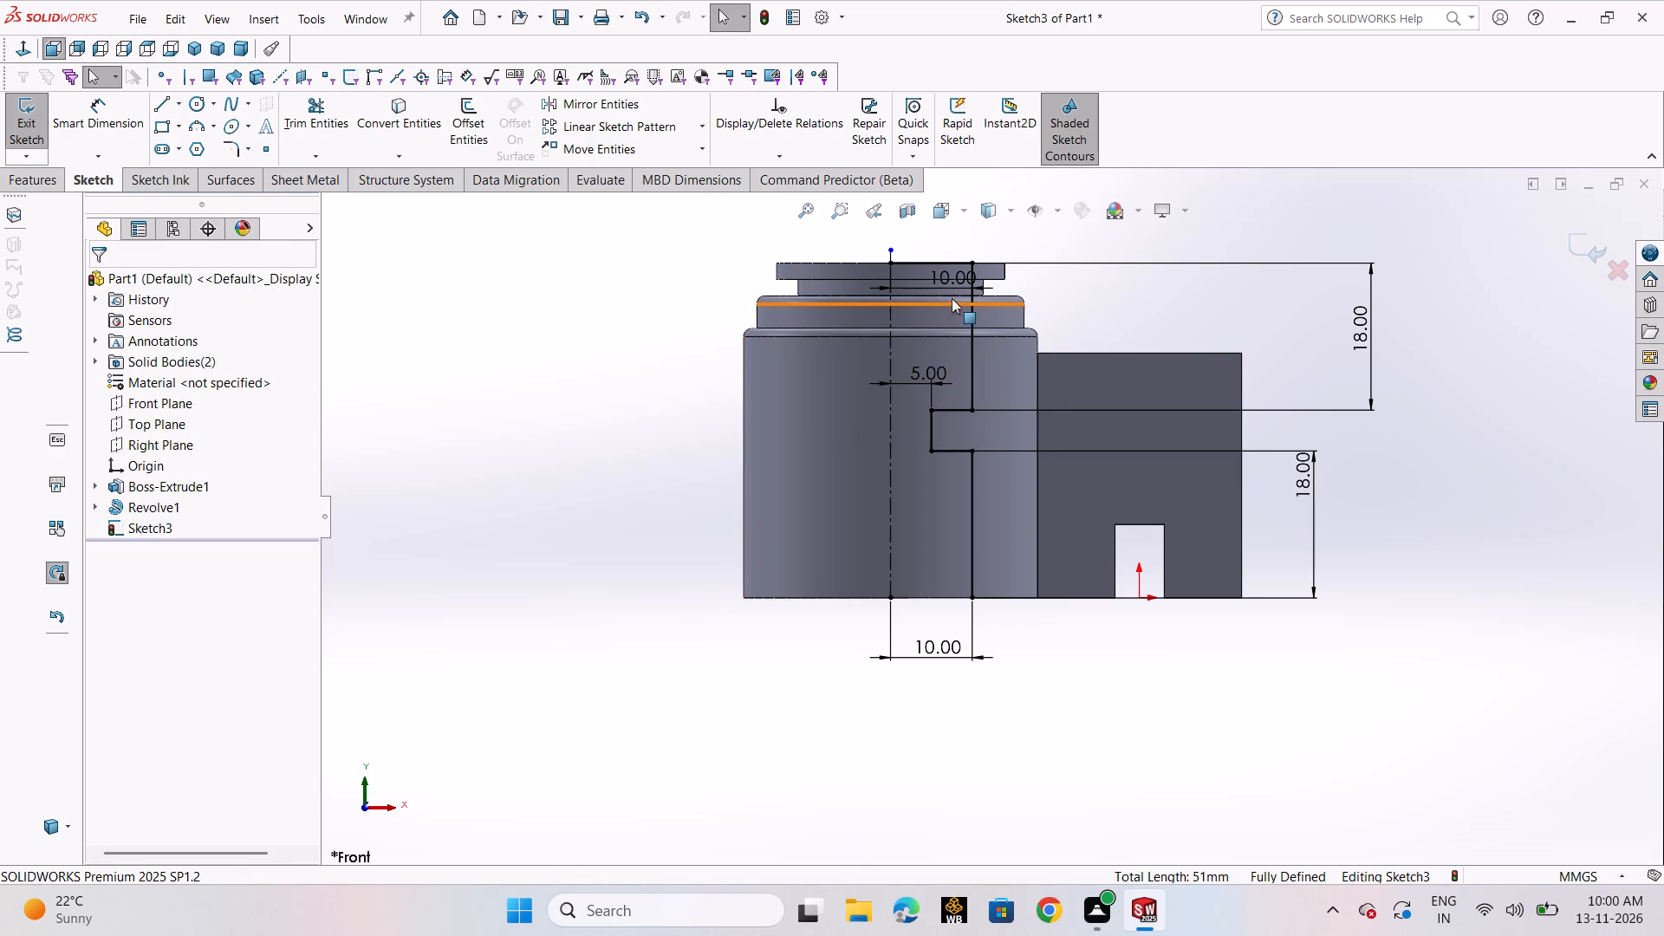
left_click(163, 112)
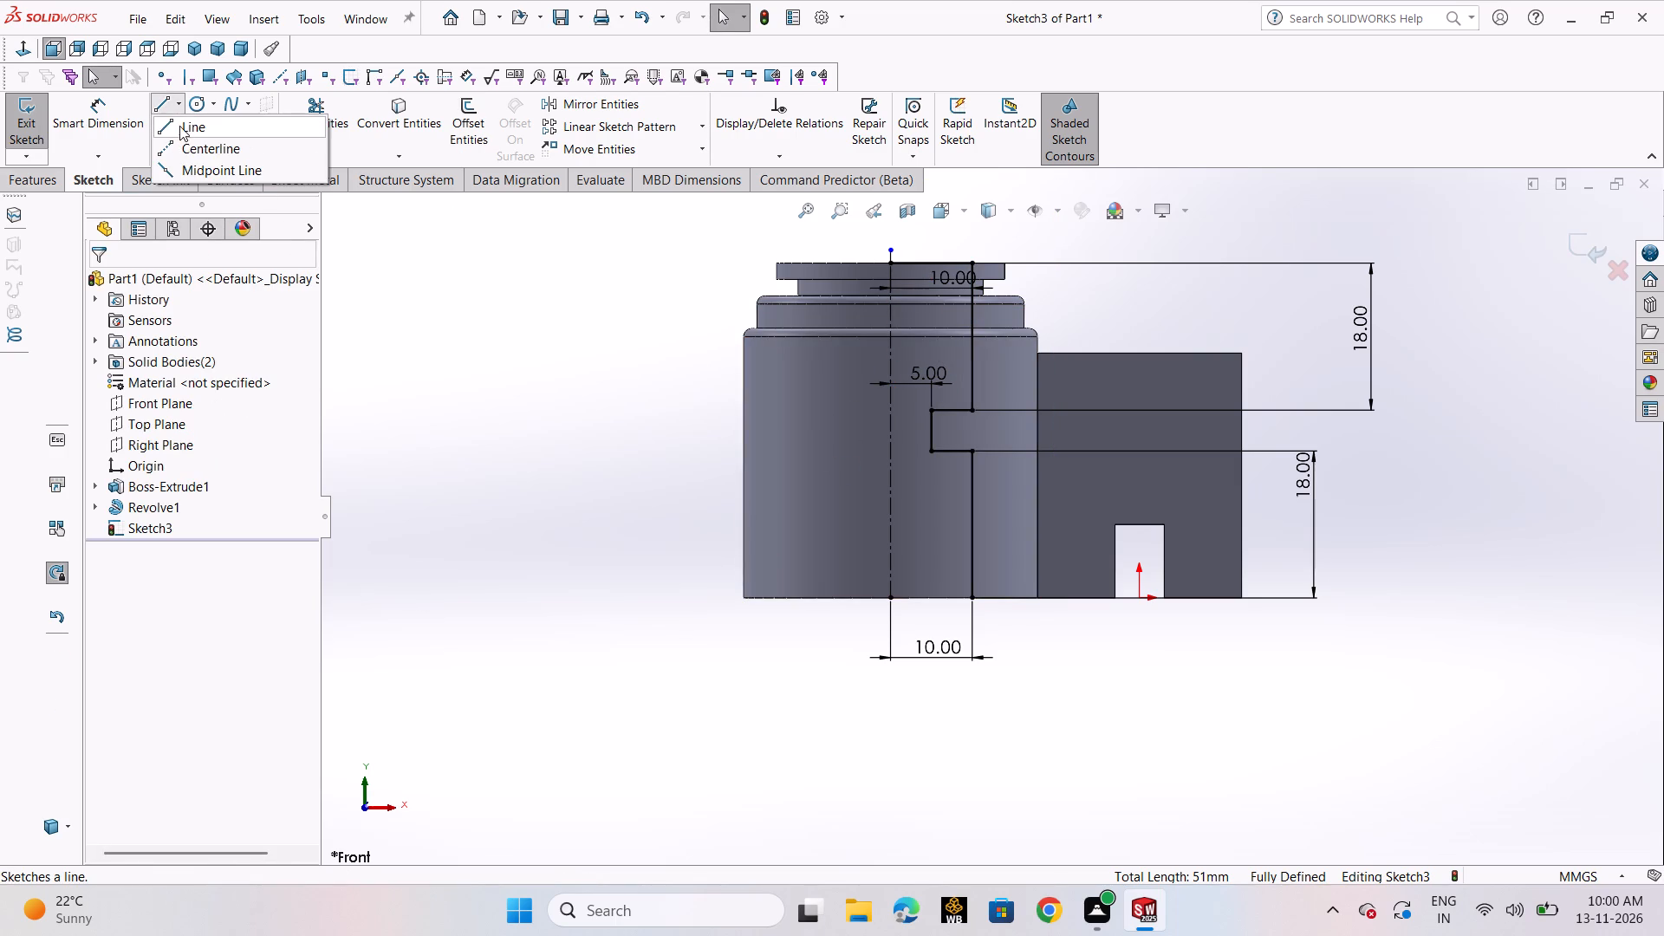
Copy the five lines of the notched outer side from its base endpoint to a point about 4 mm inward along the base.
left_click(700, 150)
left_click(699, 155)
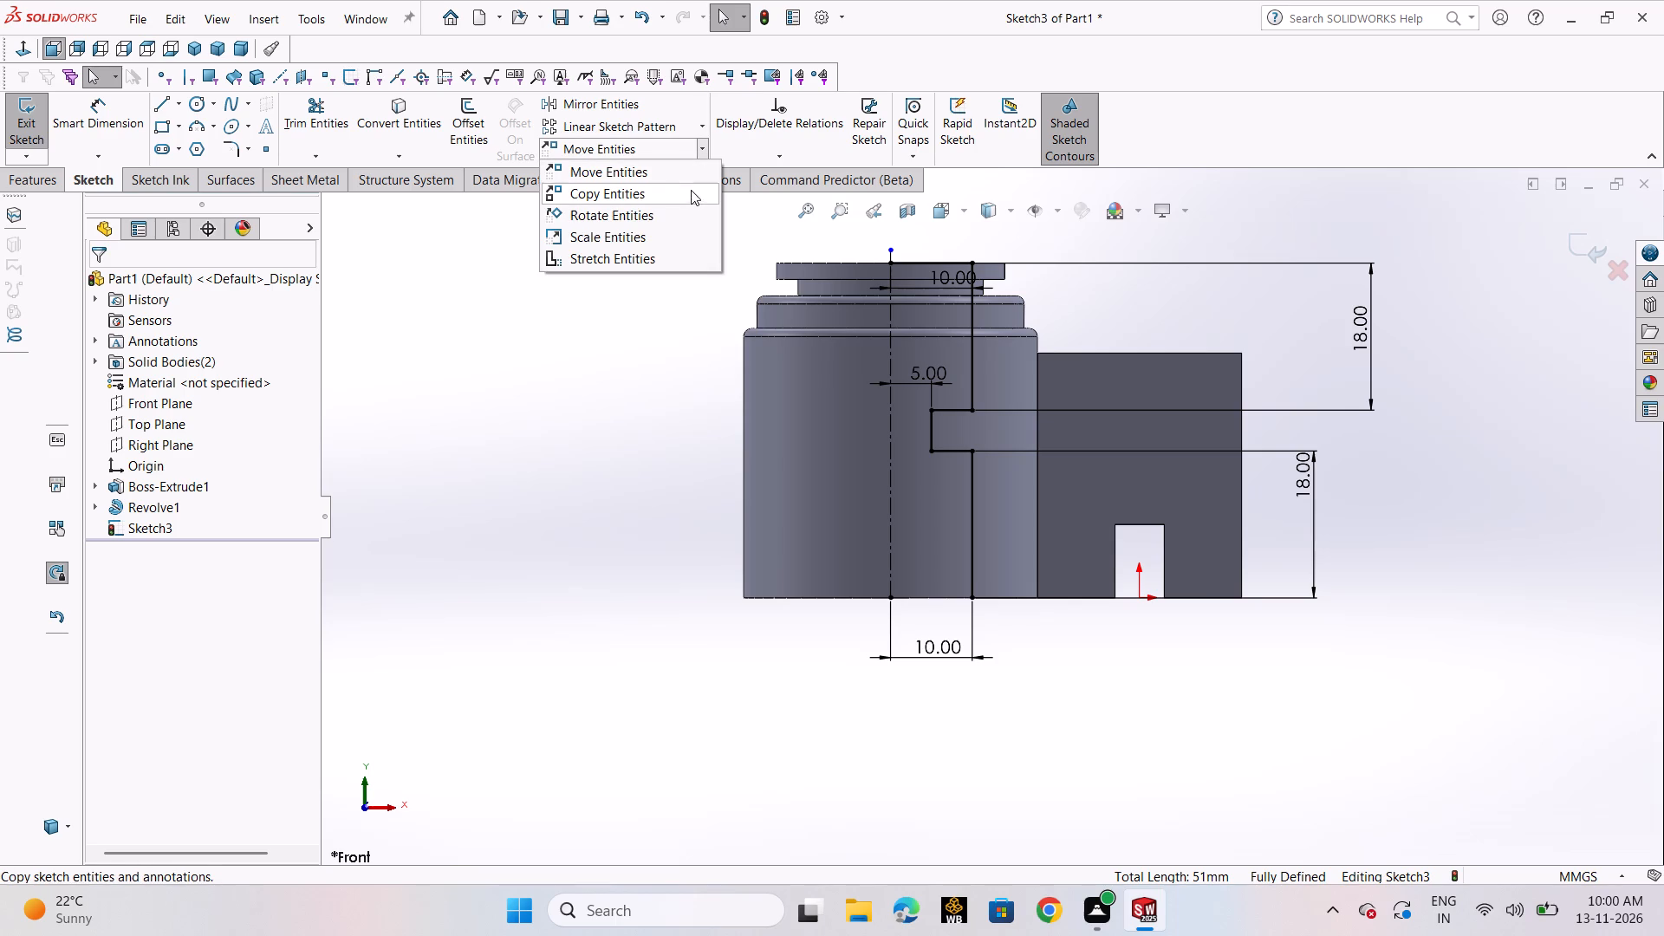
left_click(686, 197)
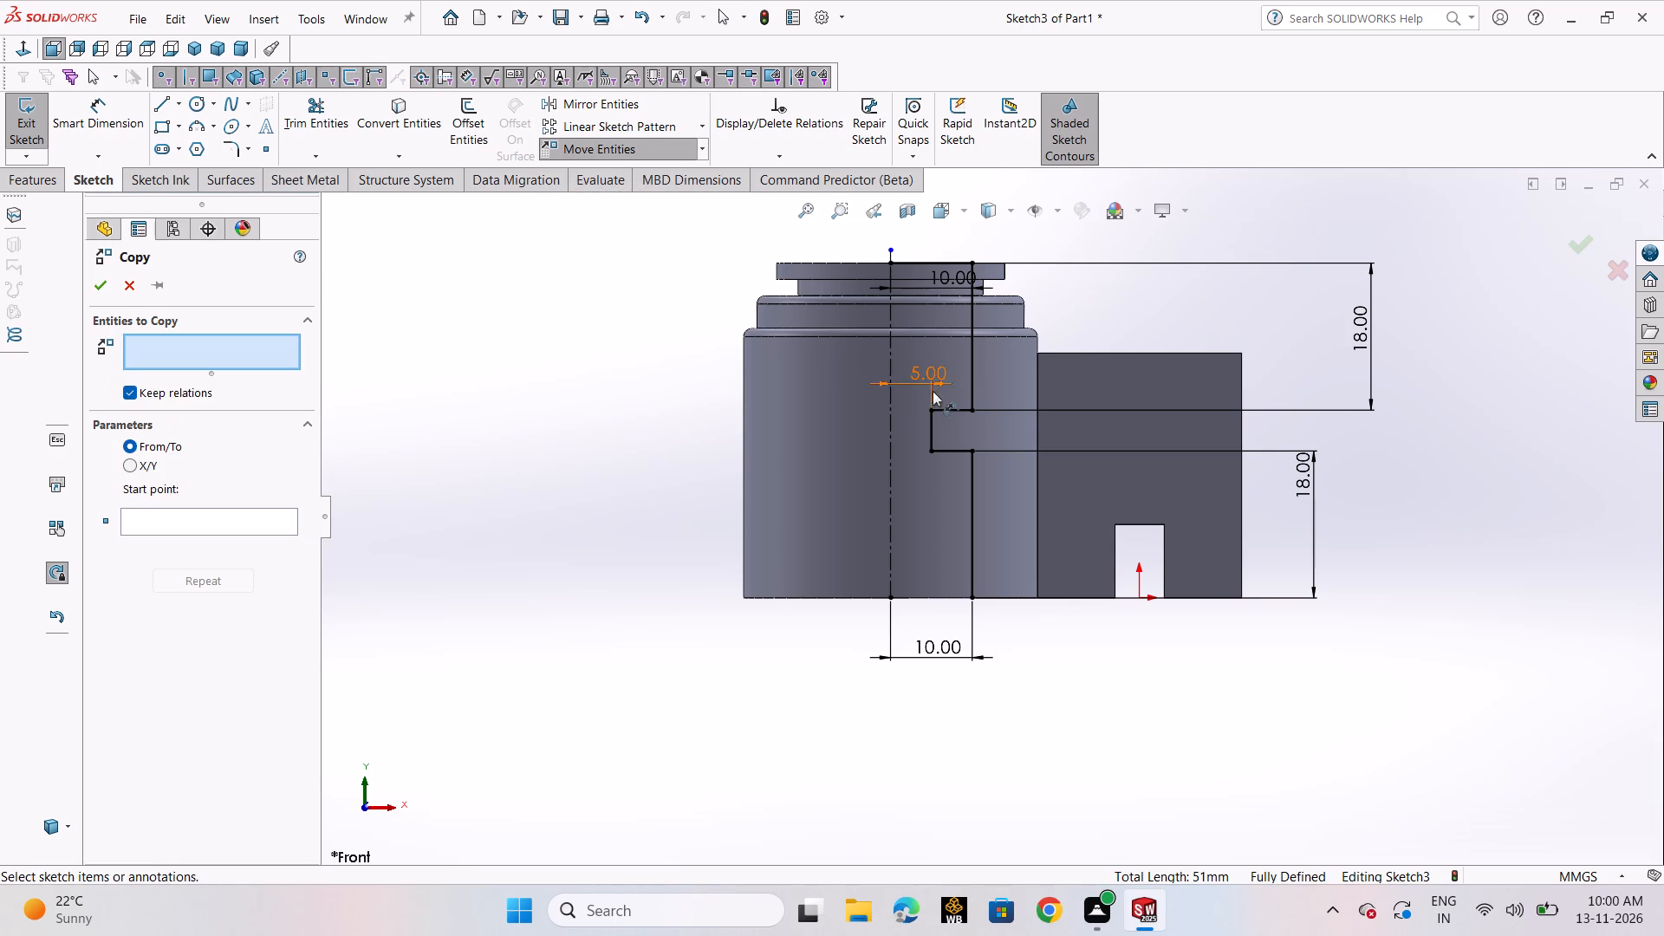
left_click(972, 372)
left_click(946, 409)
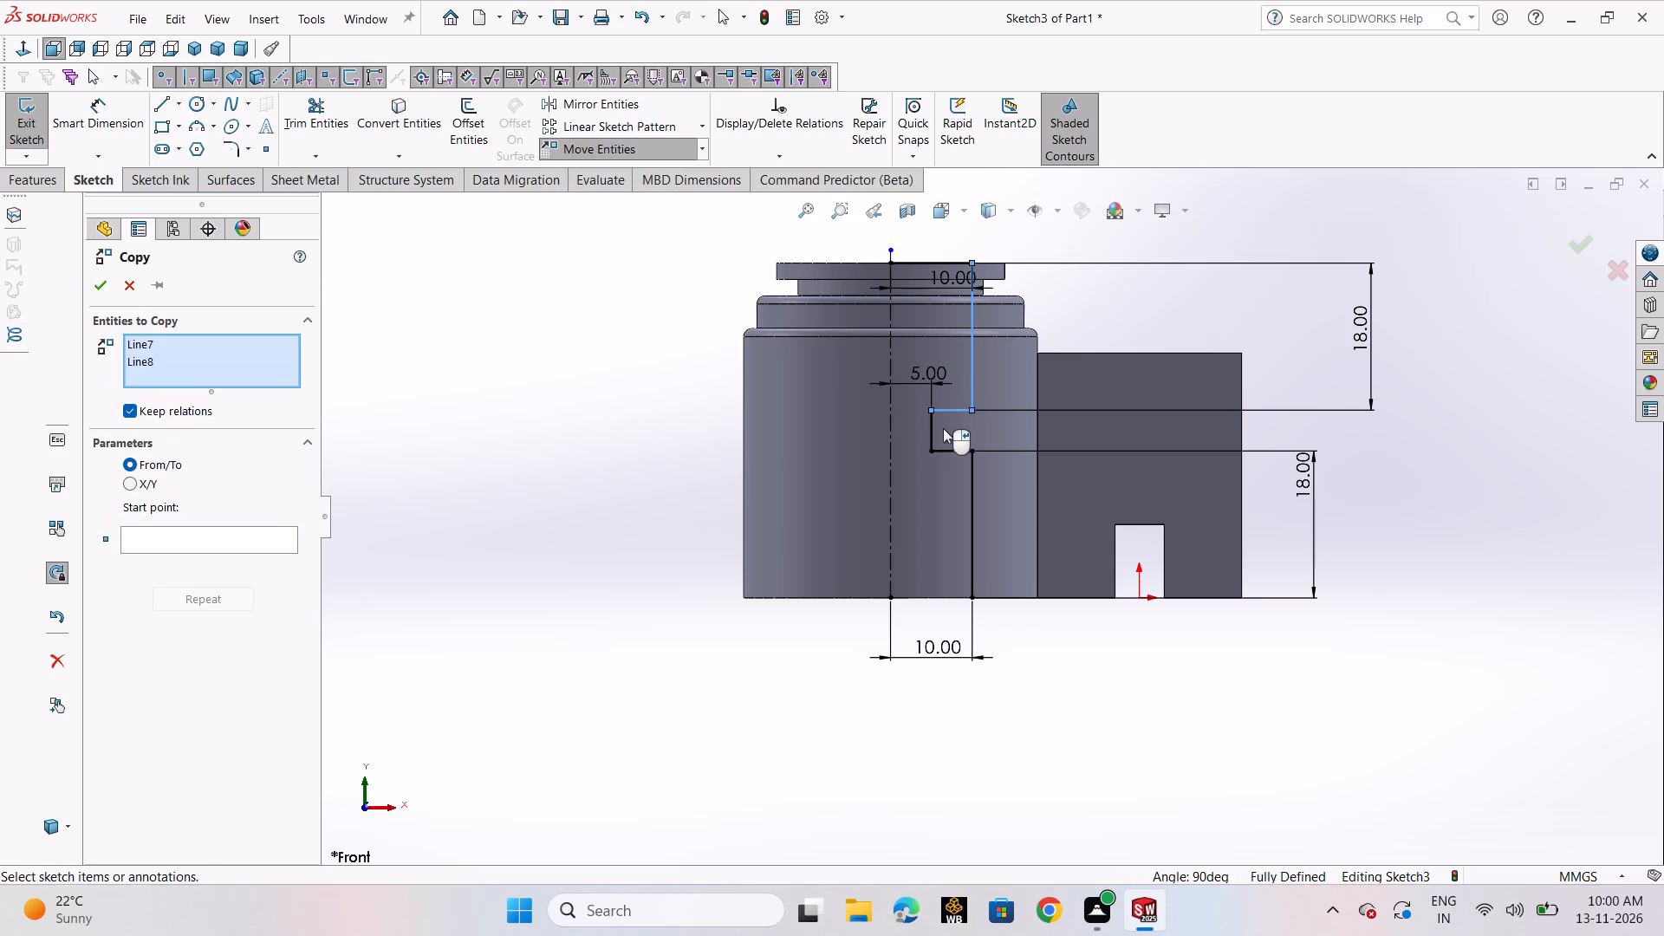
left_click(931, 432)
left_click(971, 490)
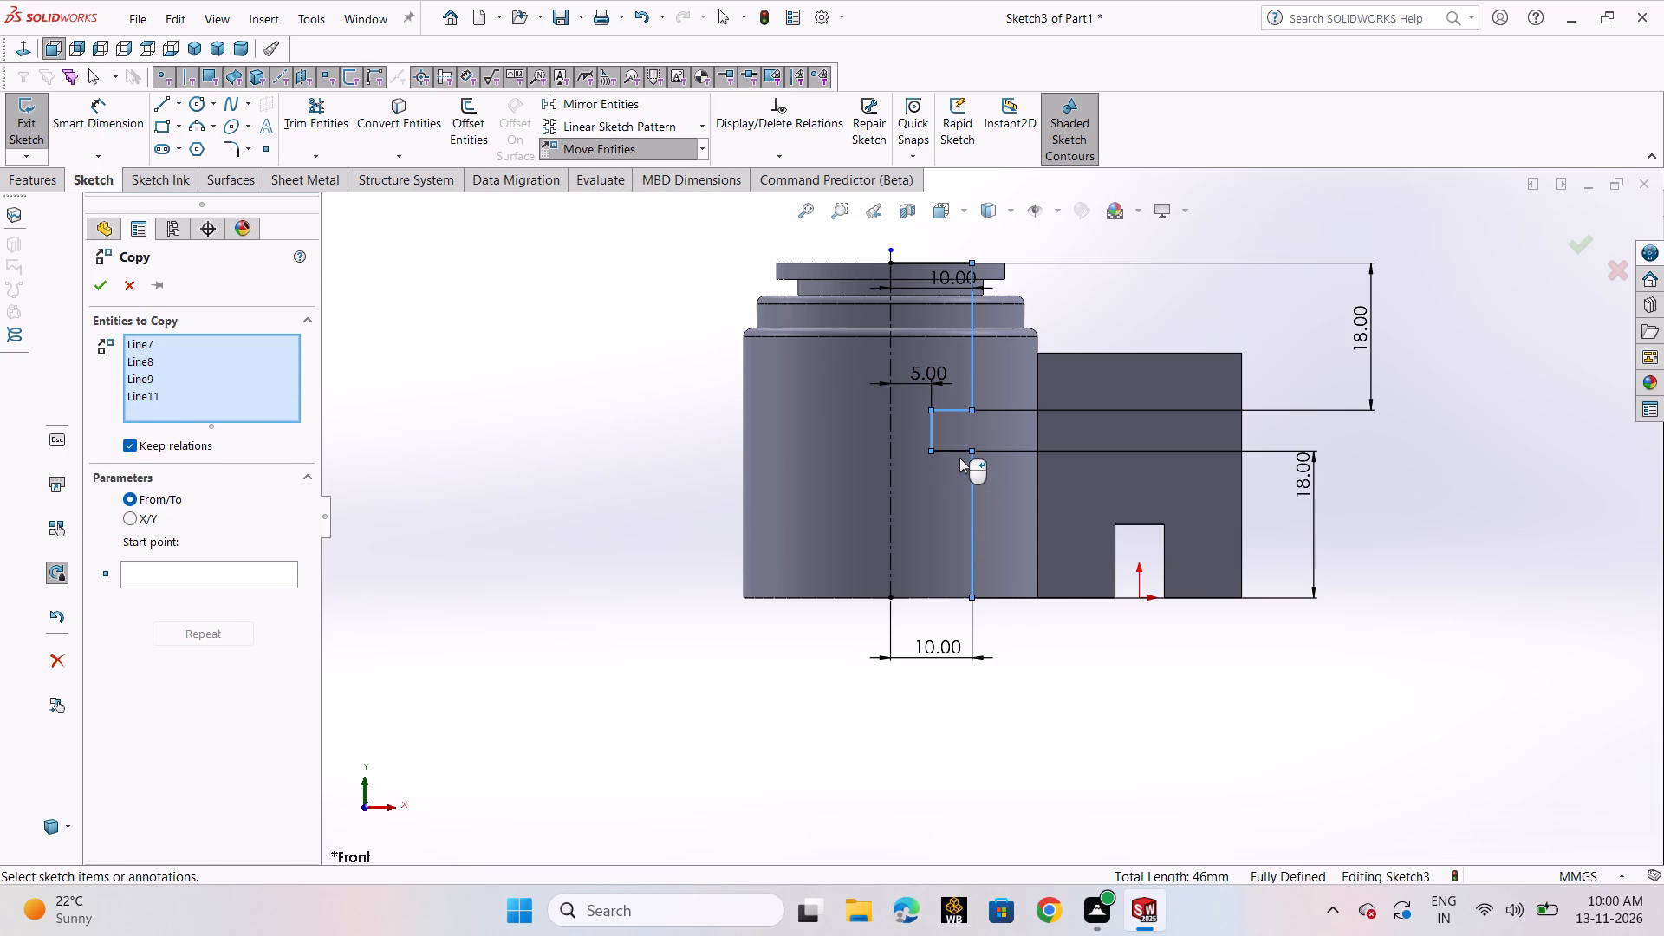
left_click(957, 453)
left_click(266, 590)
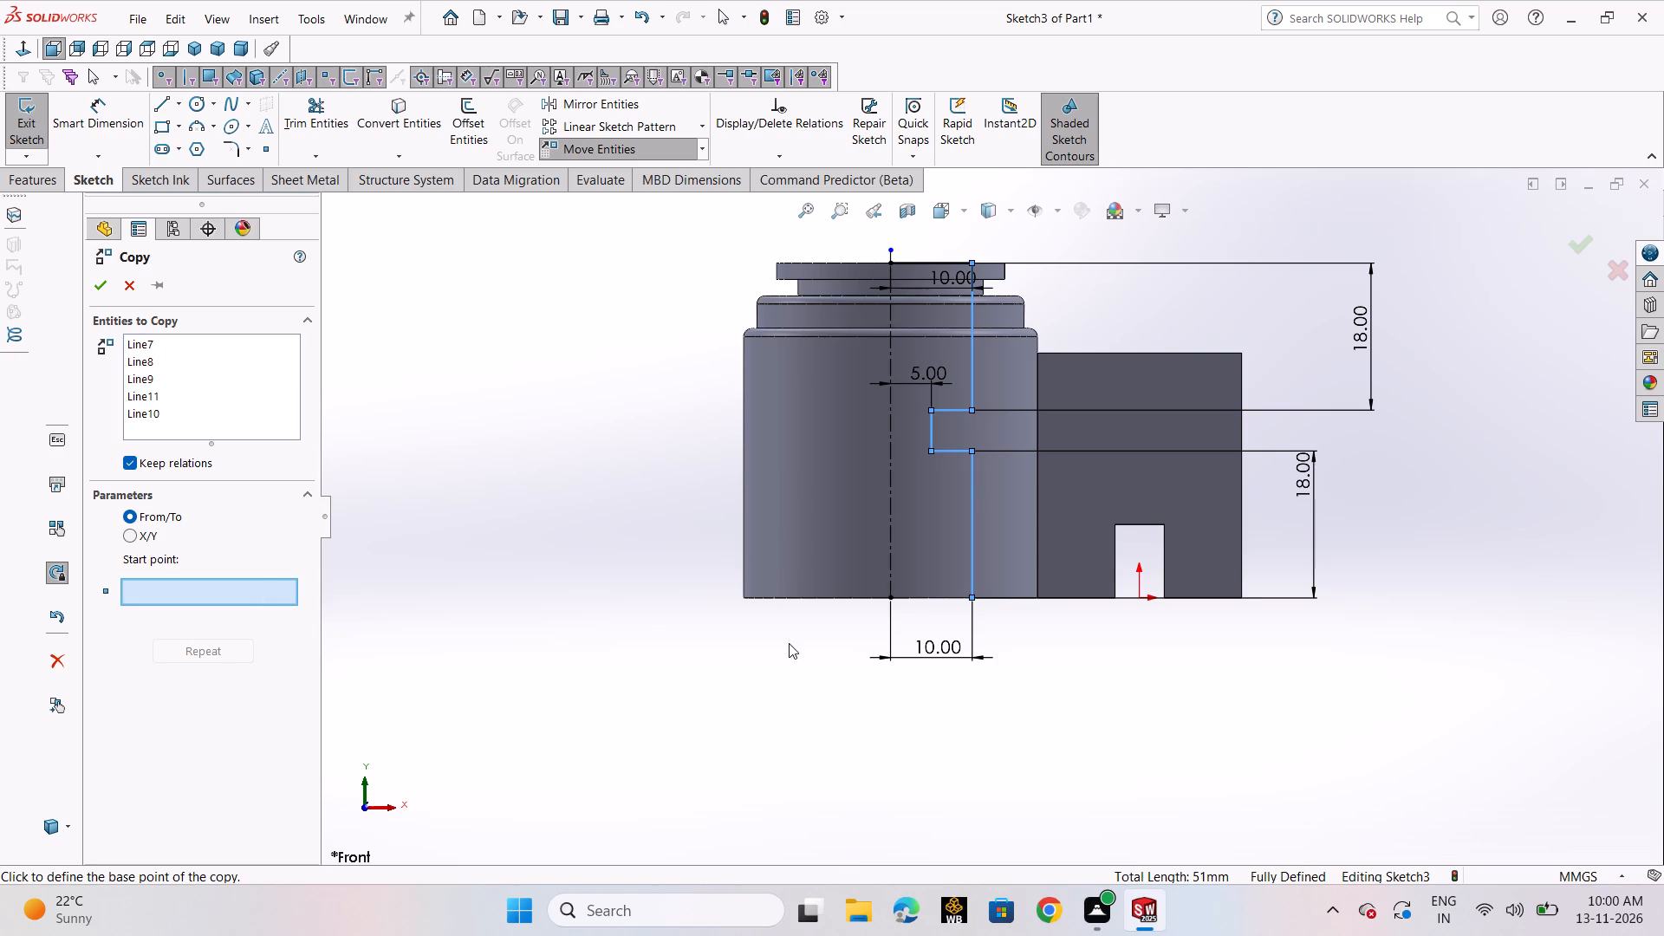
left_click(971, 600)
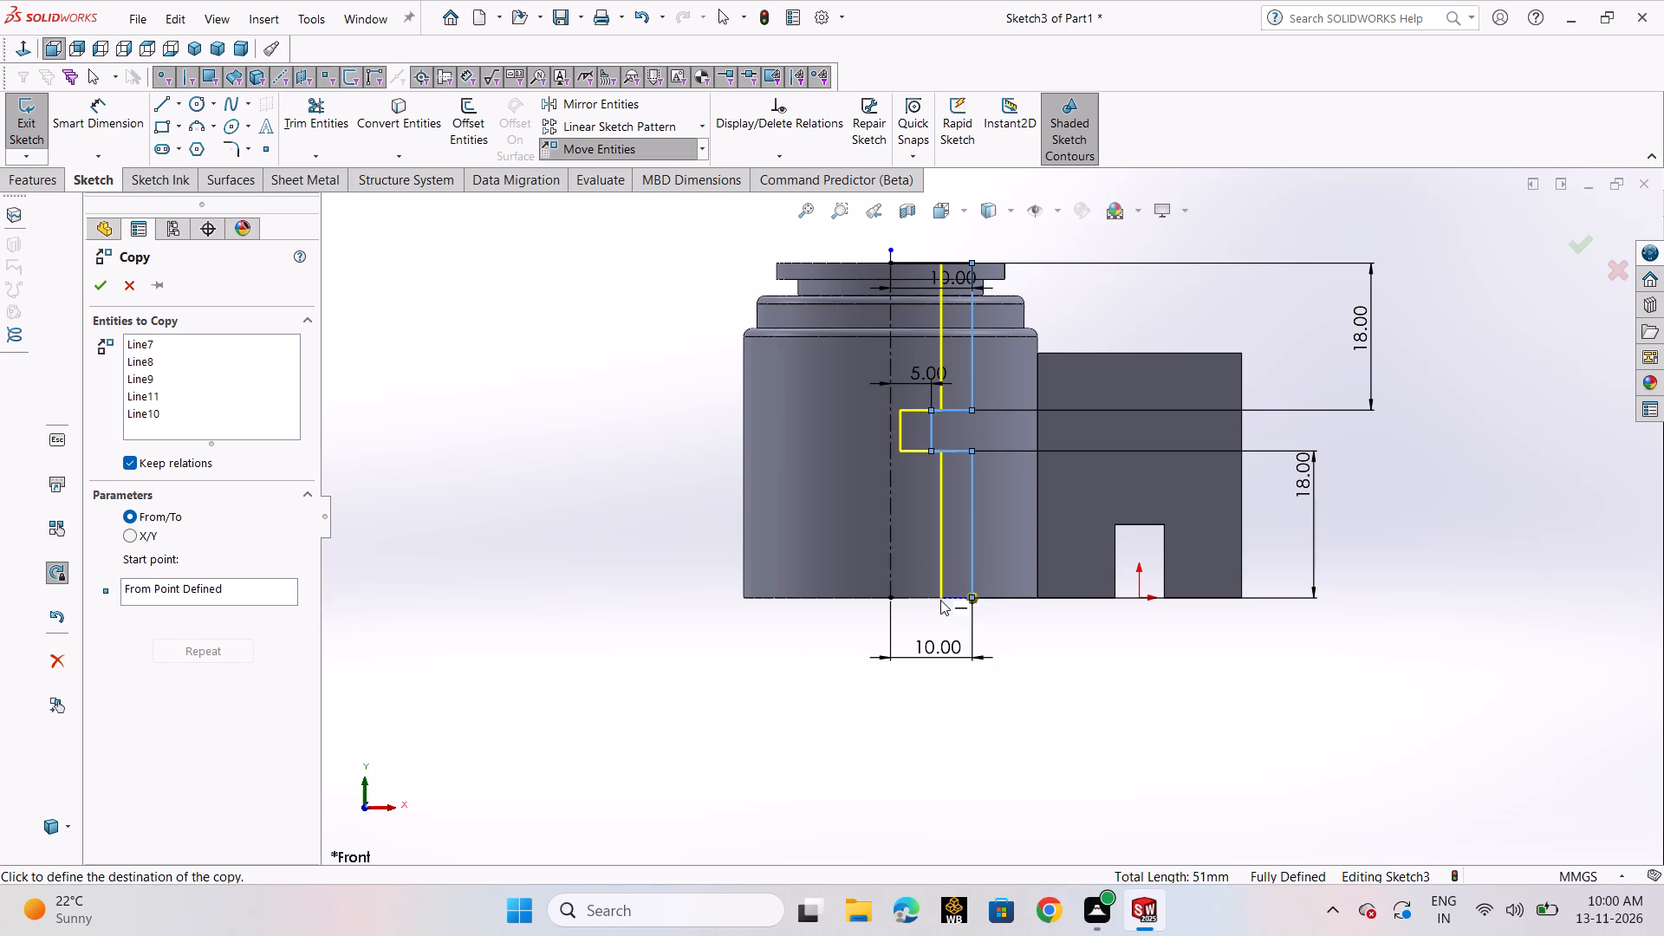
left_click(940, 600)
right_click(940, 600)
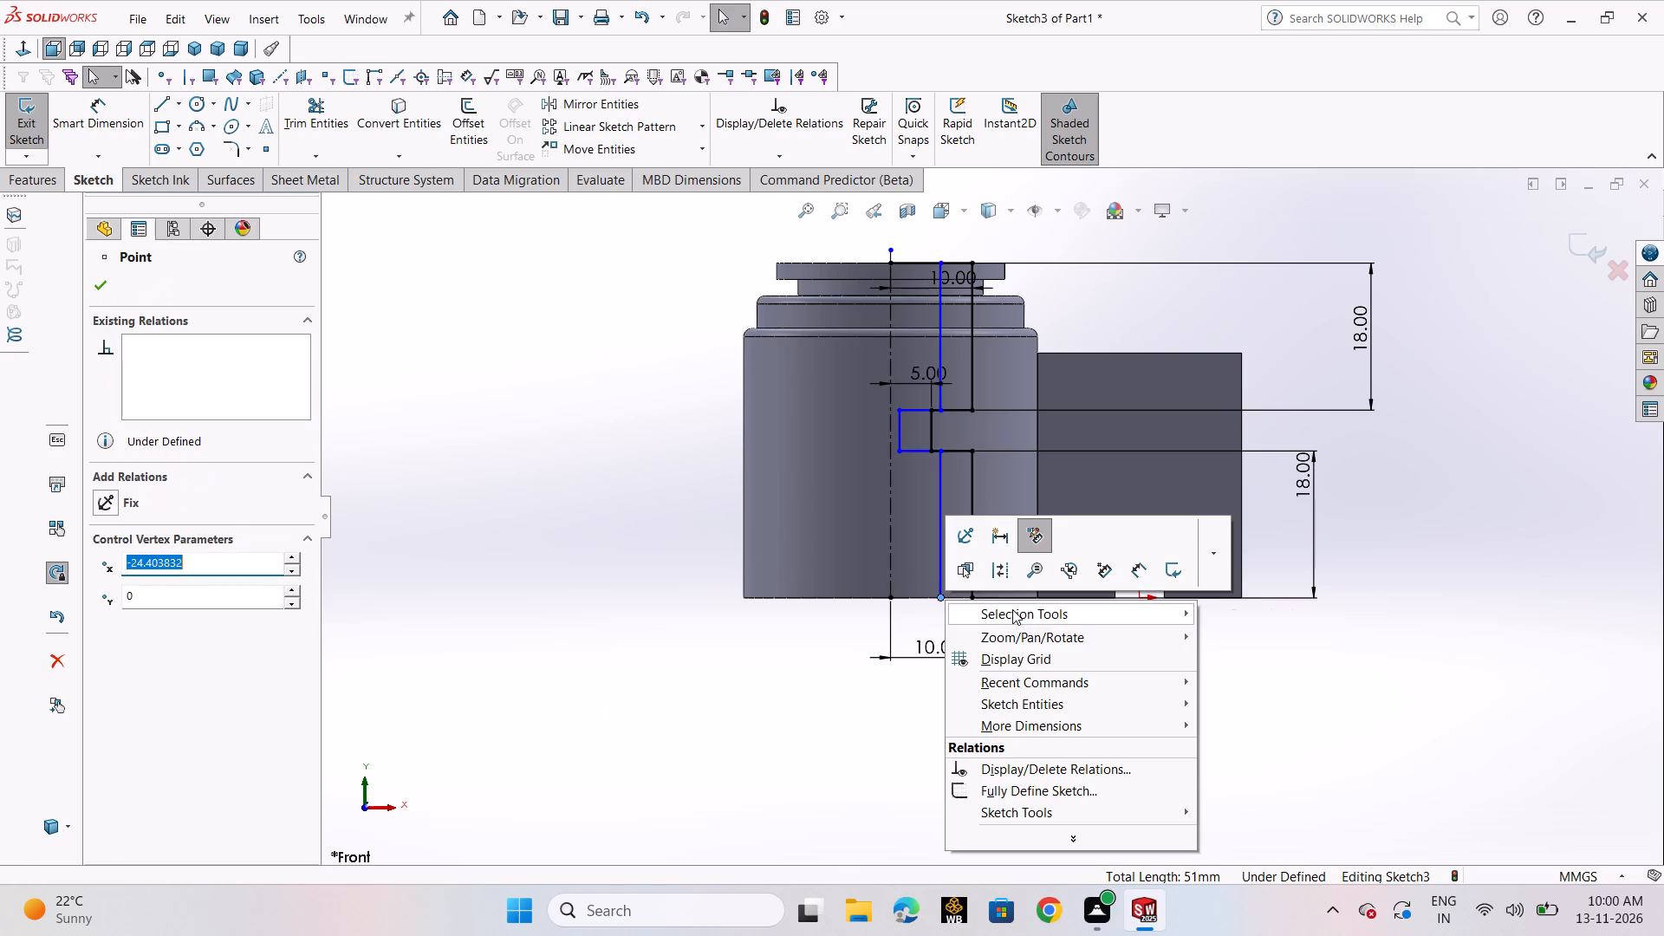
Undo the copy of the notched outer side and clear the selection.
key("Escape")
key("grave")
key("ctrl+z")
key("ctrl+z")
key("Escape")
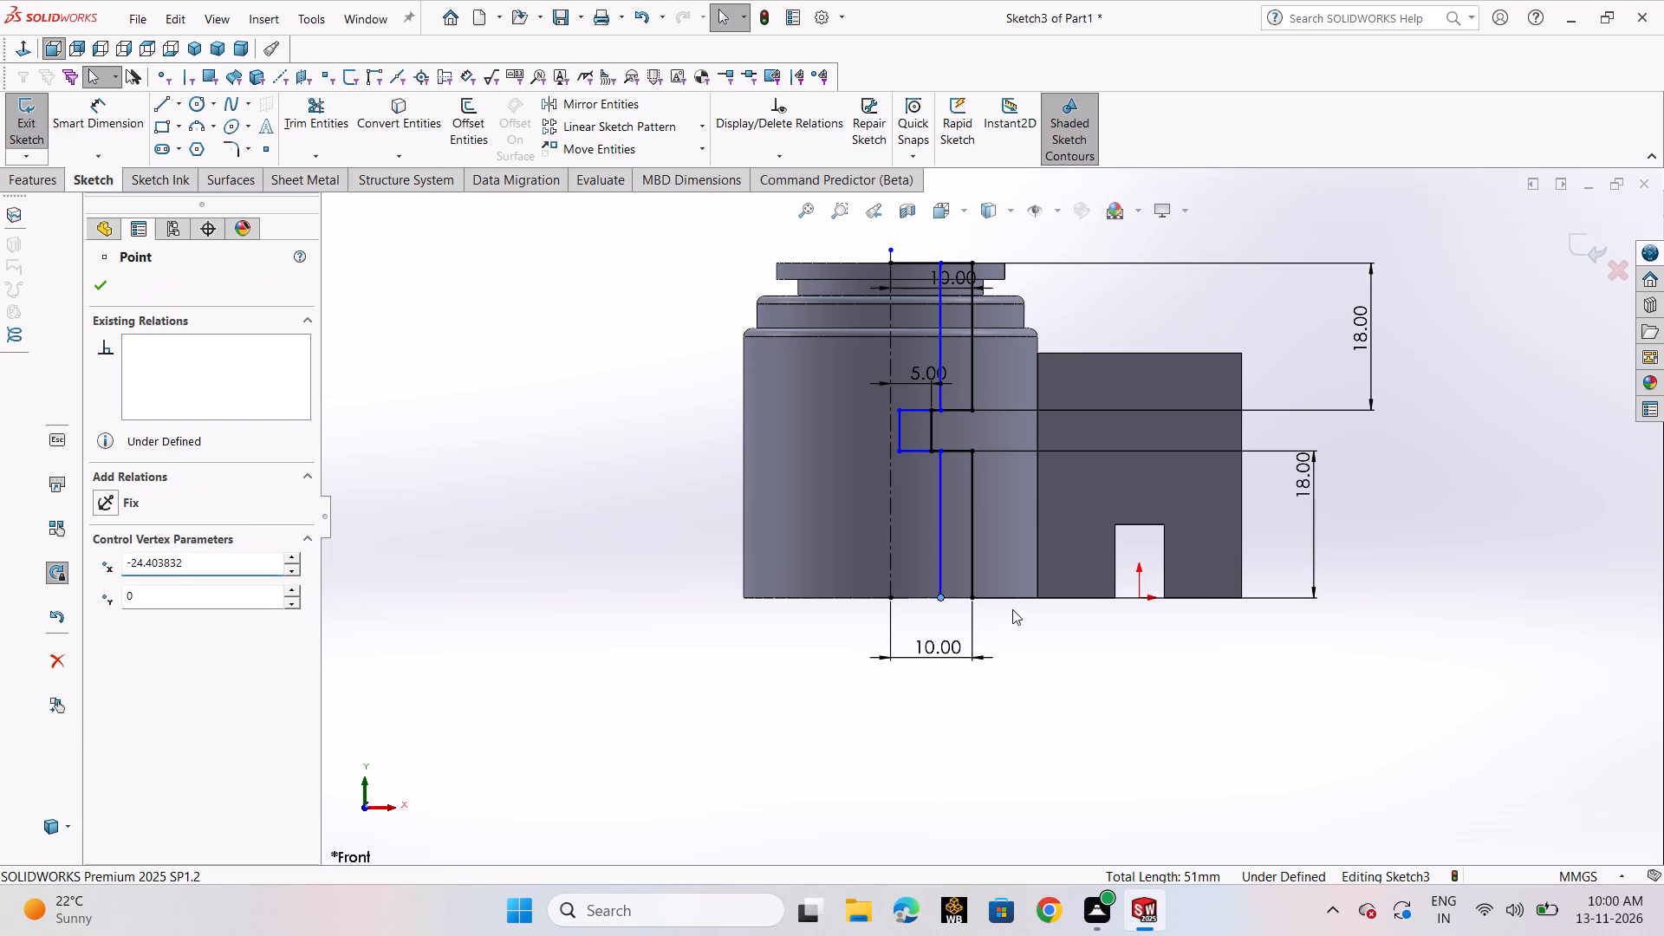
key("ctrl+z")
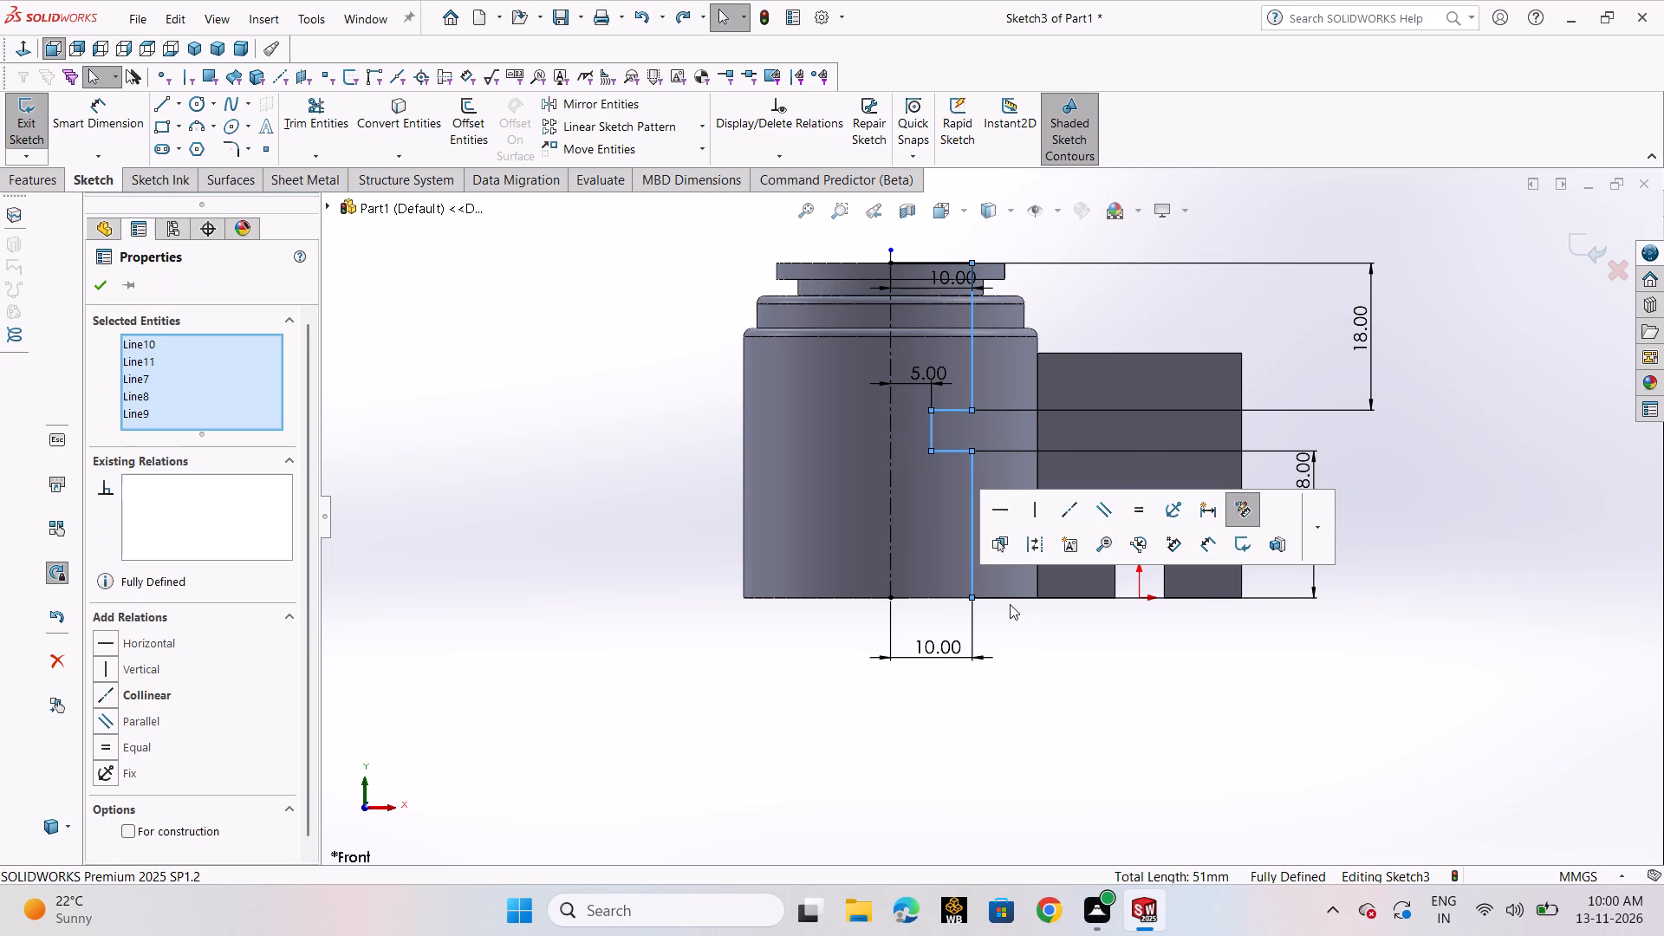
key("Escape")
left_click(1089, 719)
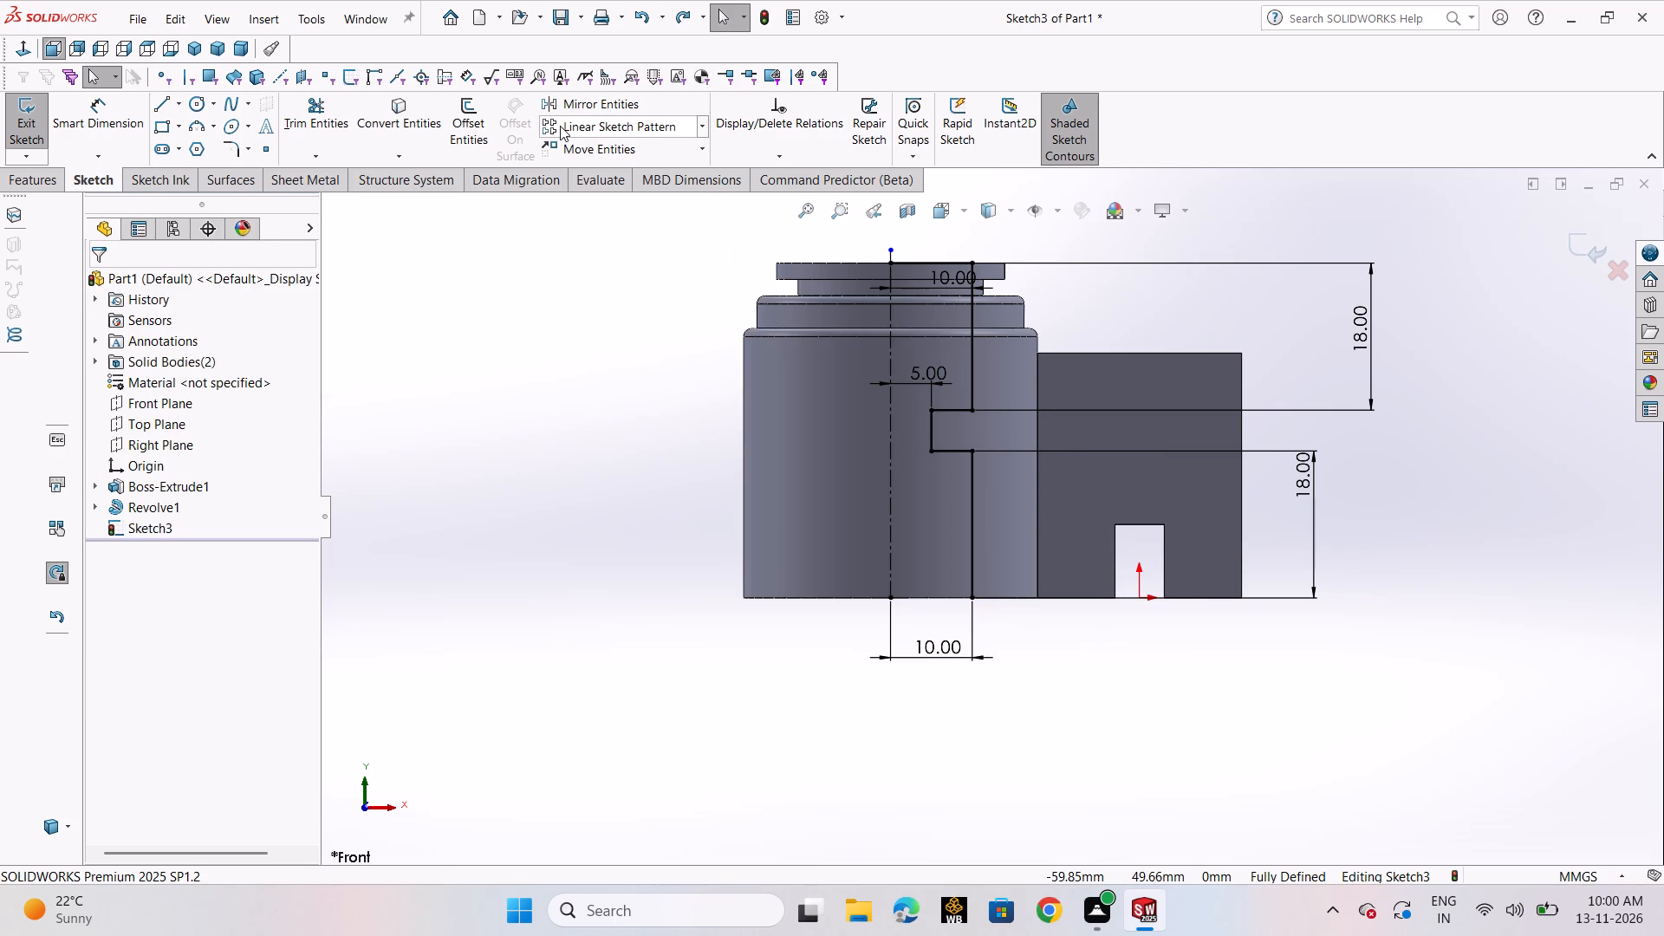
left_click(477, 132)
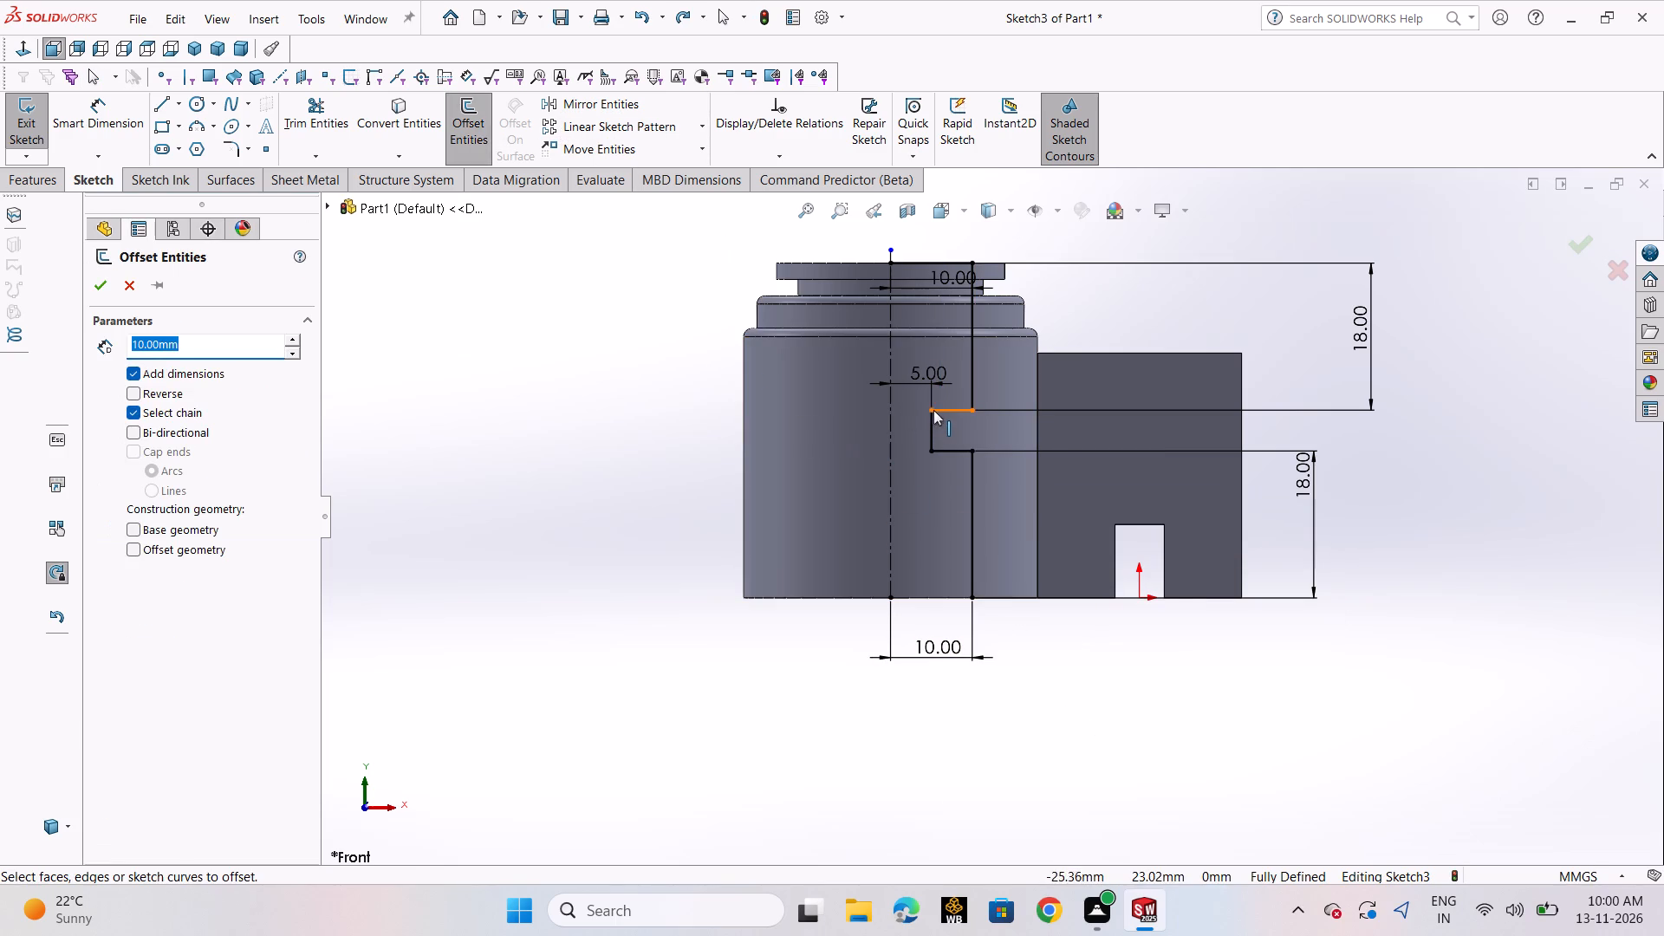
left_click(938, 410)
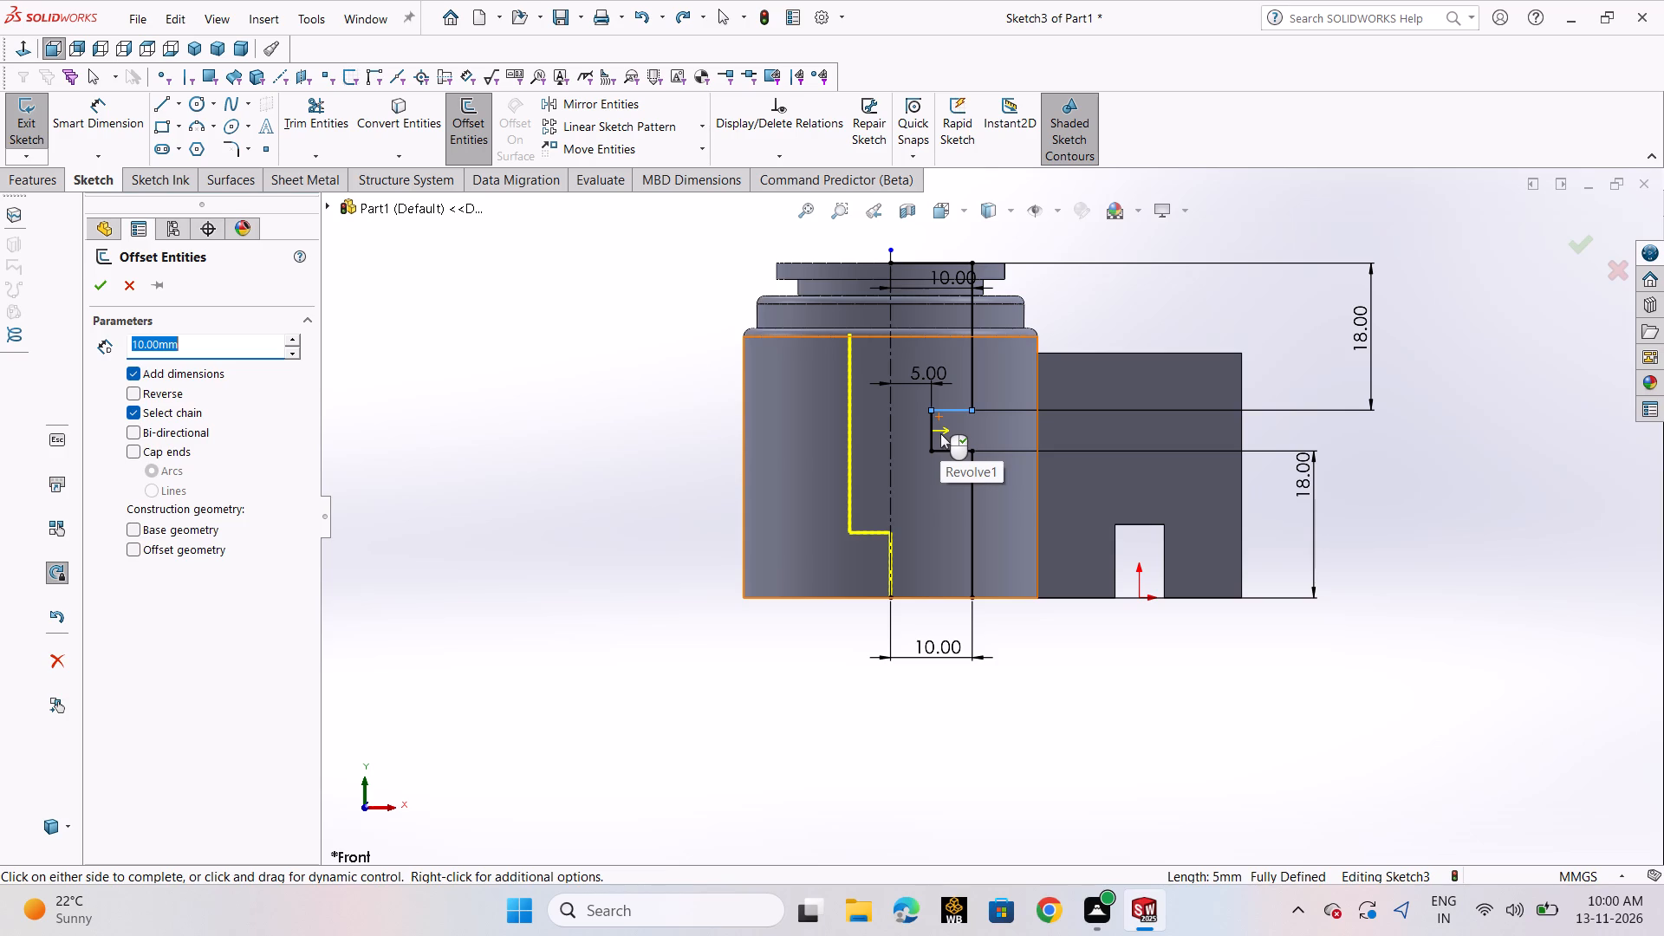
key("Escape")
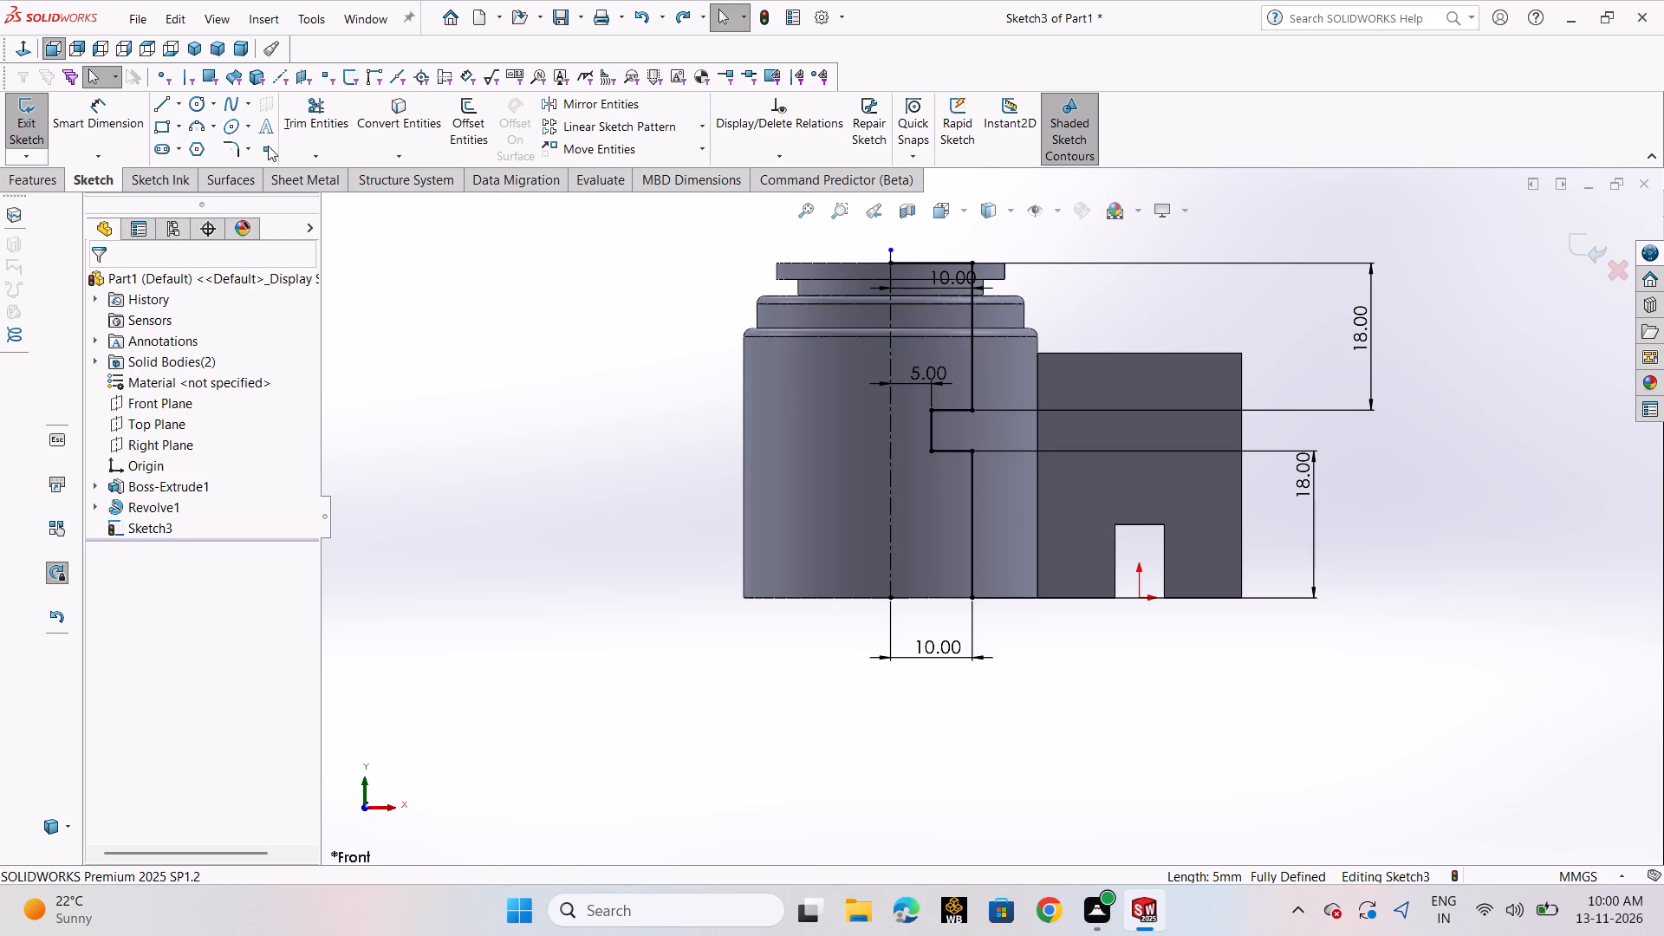
Sketch a notched line chain inside the outer profile, from the top edge around the notch to the base, ending at the outer line's base endpoint.
left_click(166, 106)
left_click(174, 123)
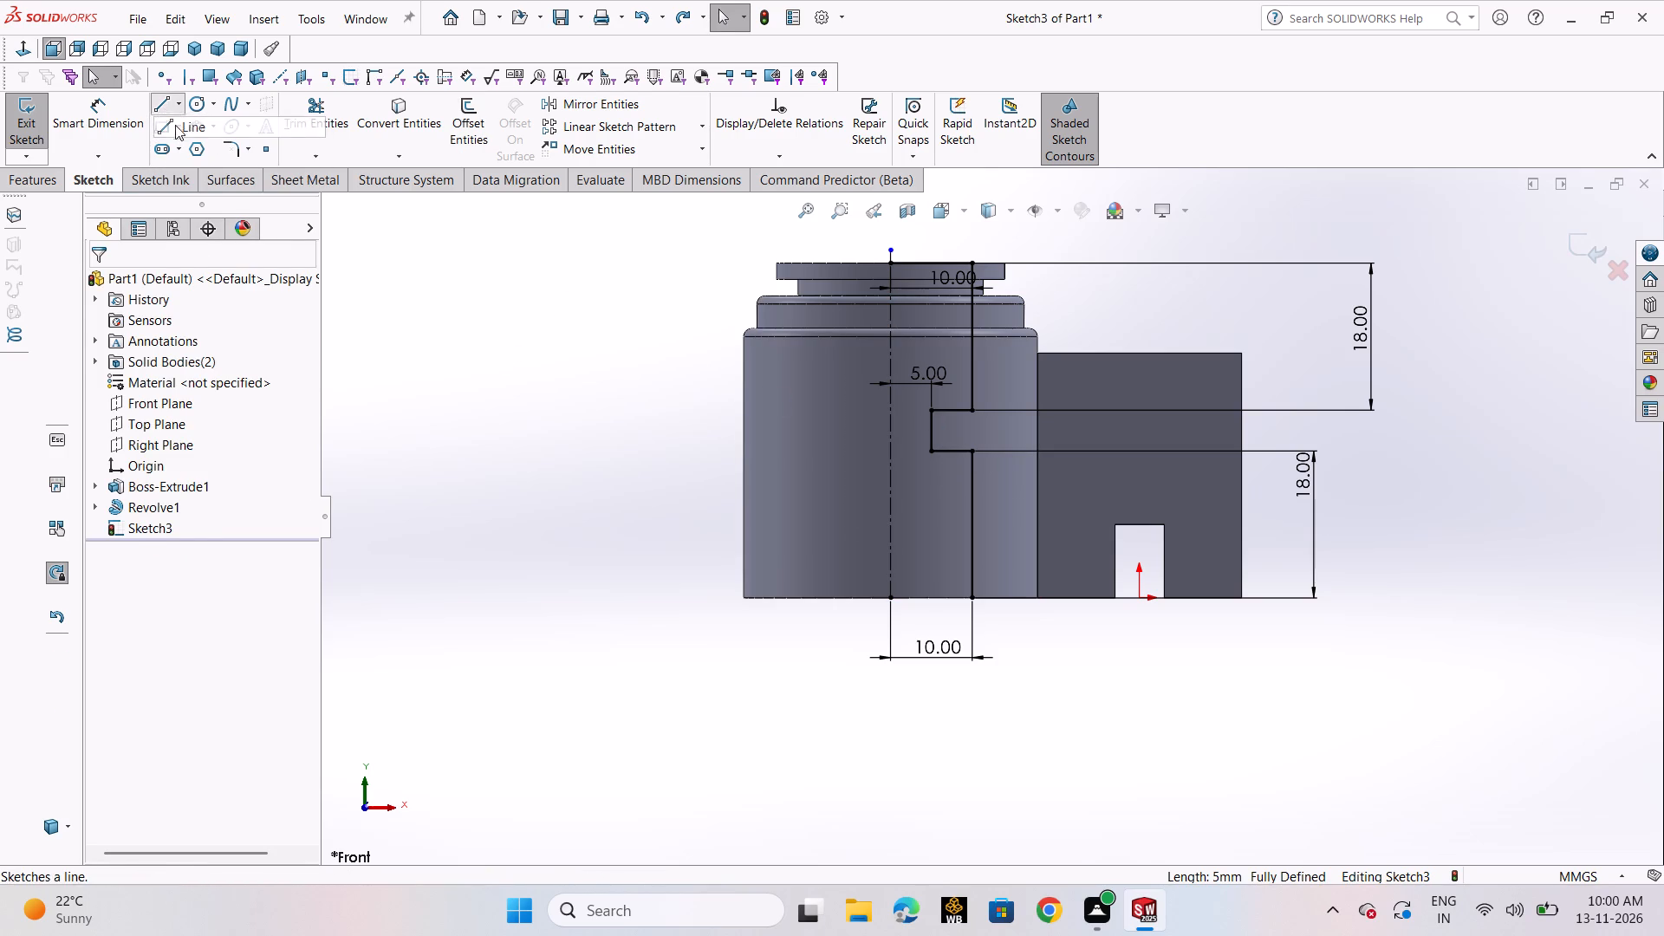
scroll(900, 342, "down", 3)
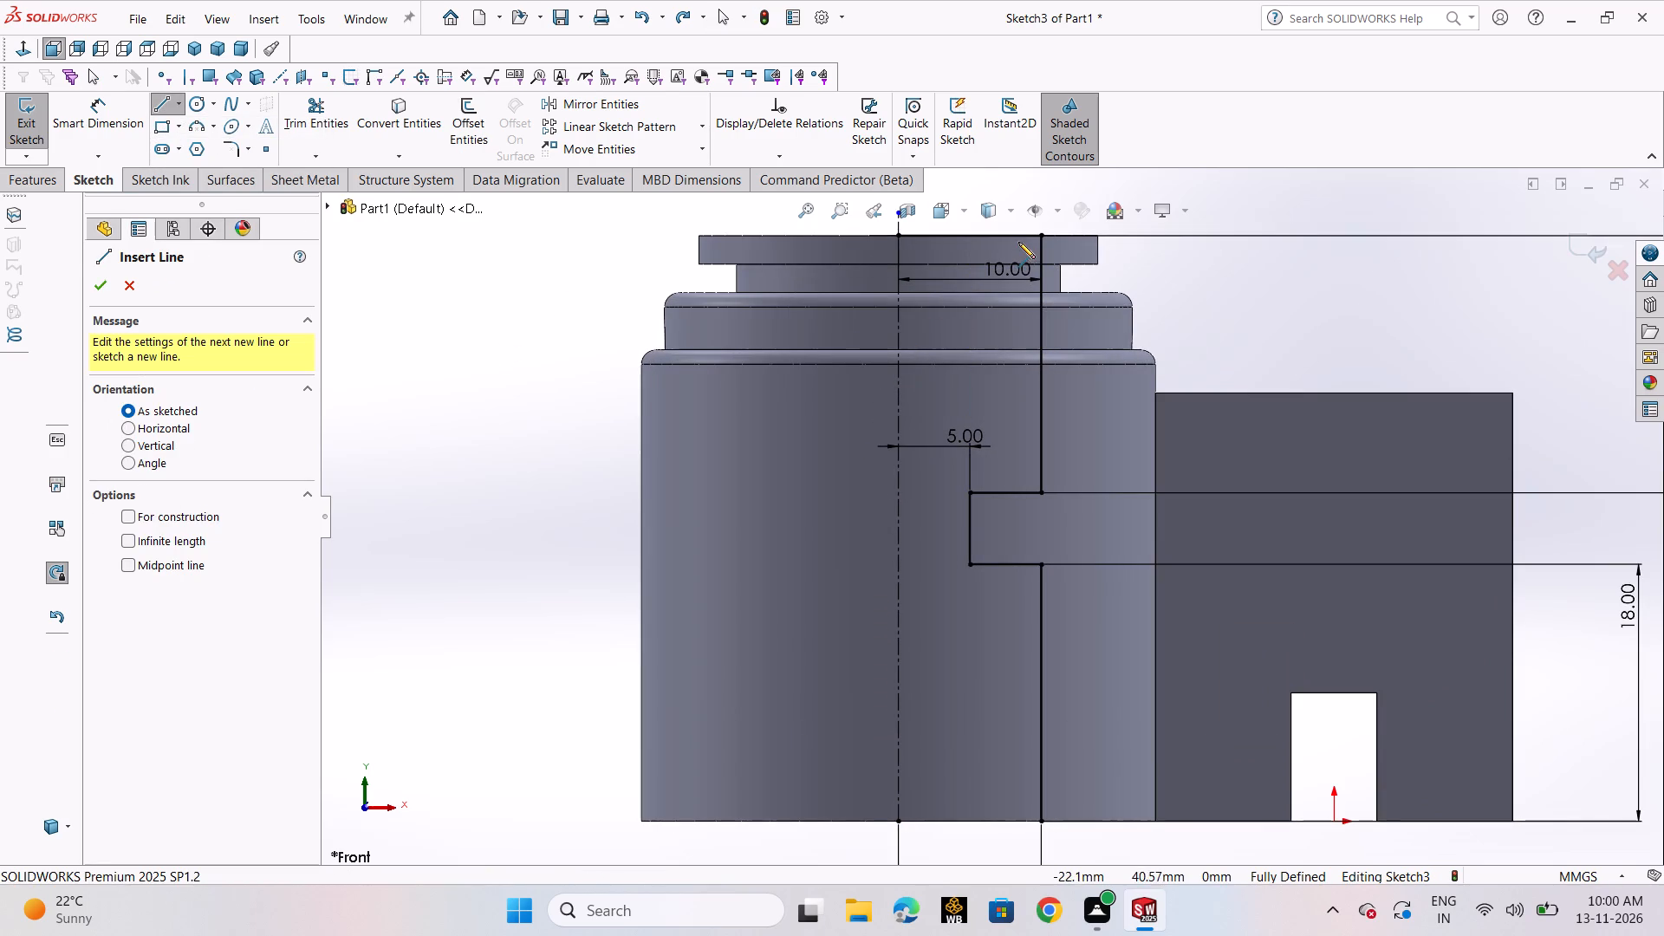
left_click(1018, 236)
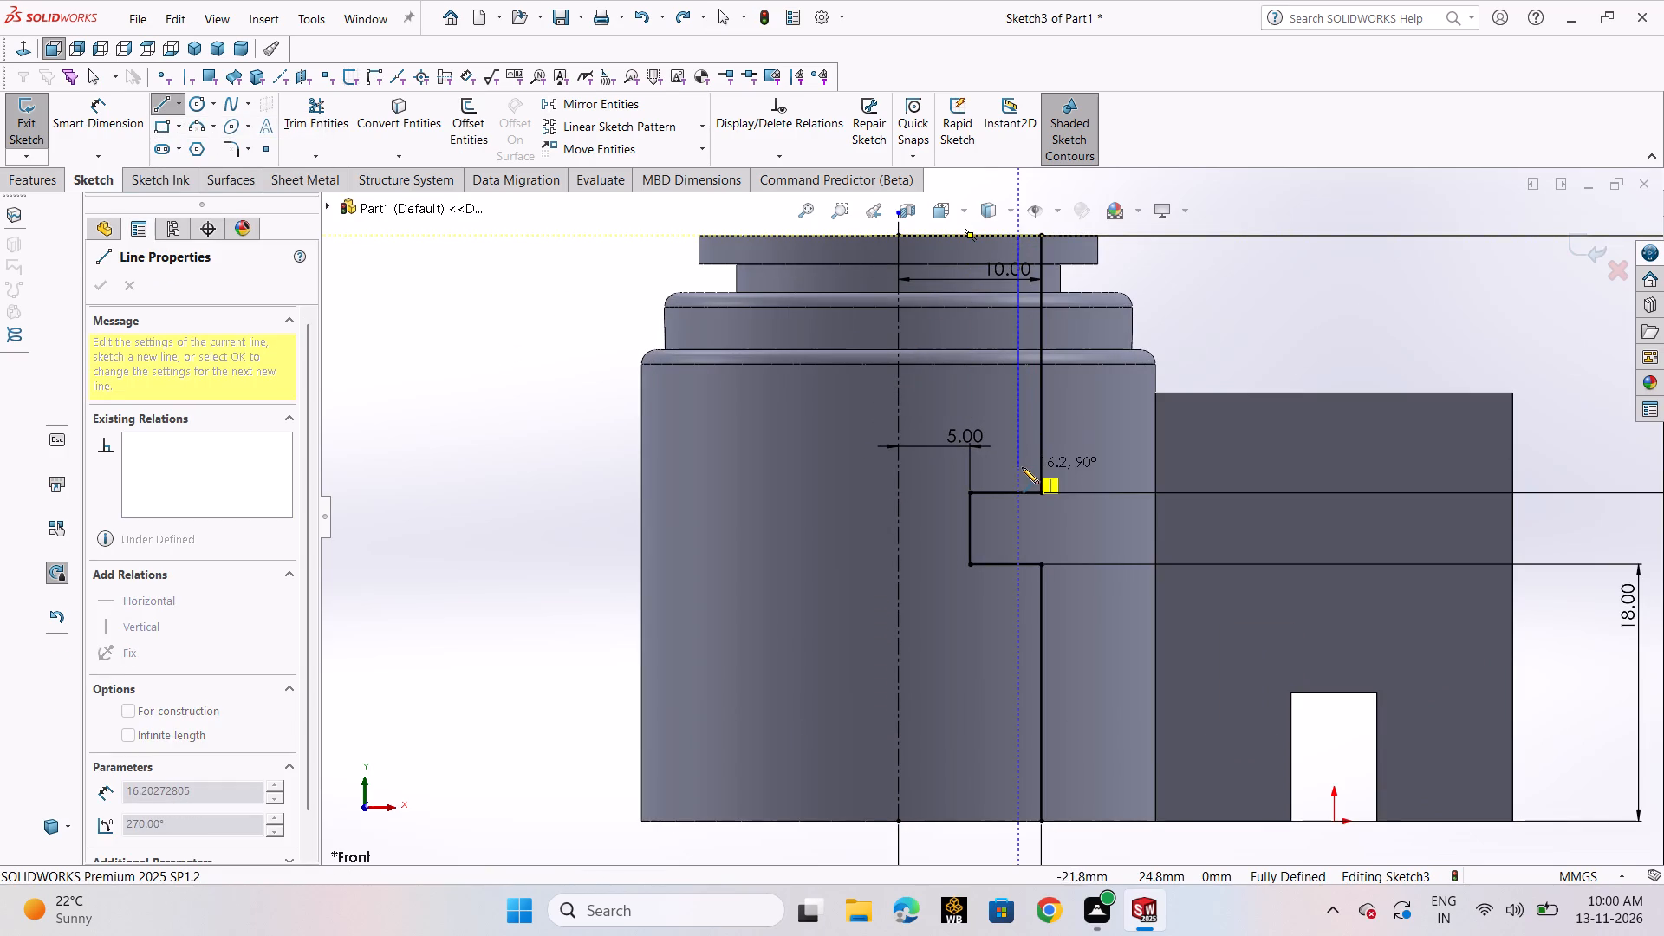
left_click(1022, 475)
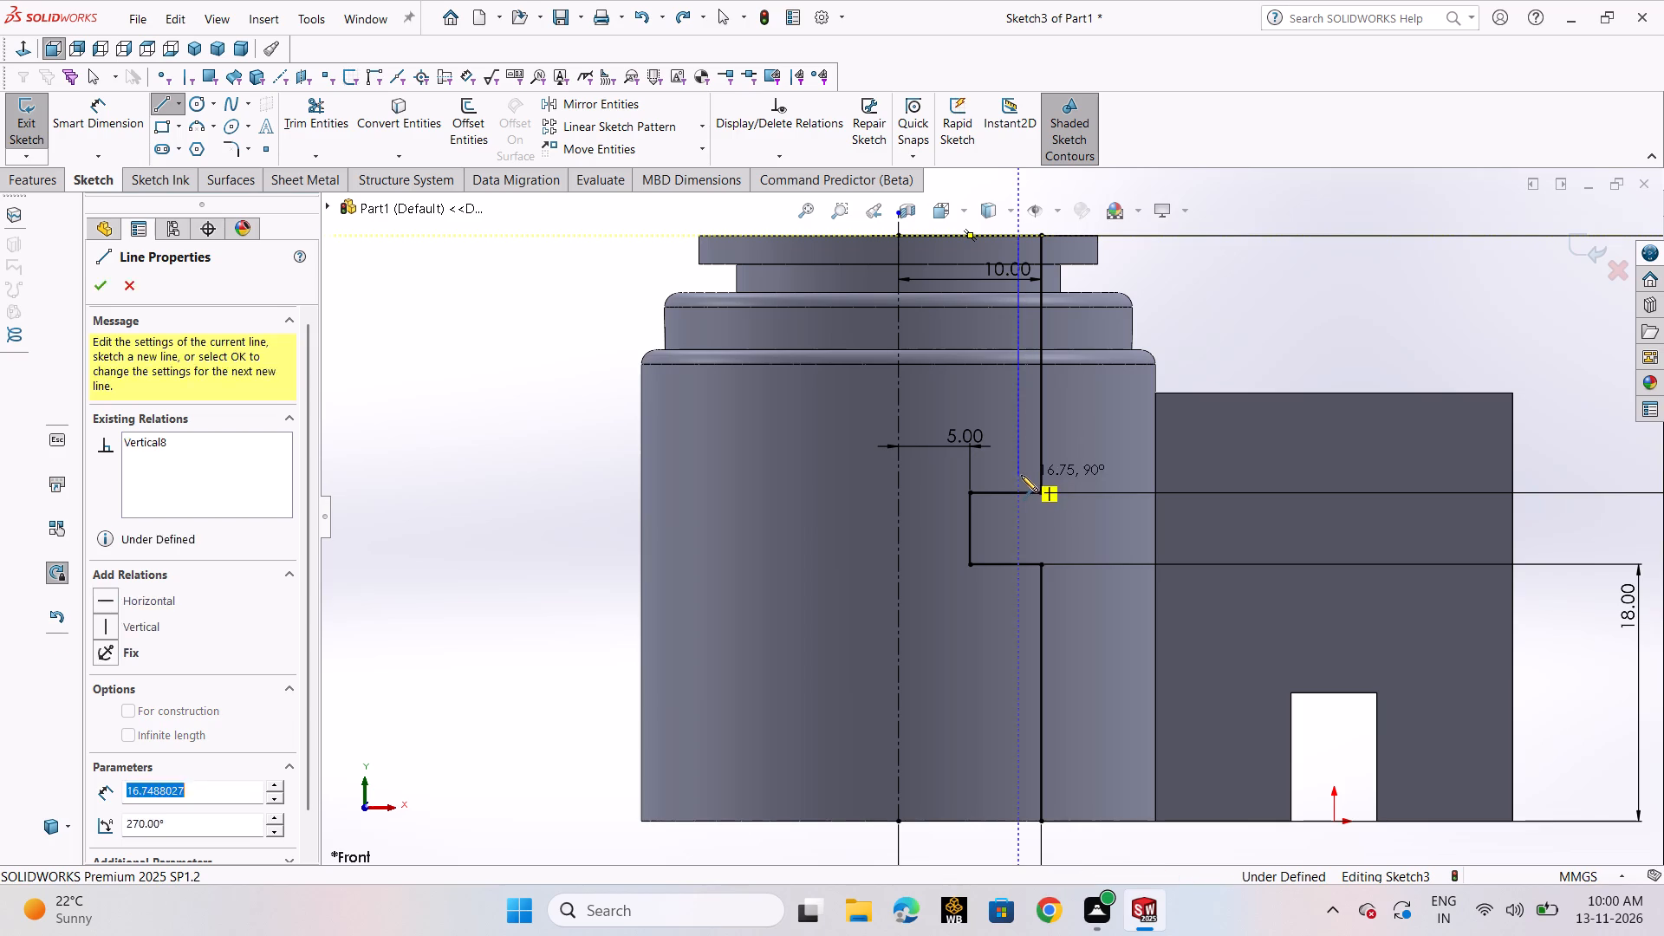
left_click(953, 475)
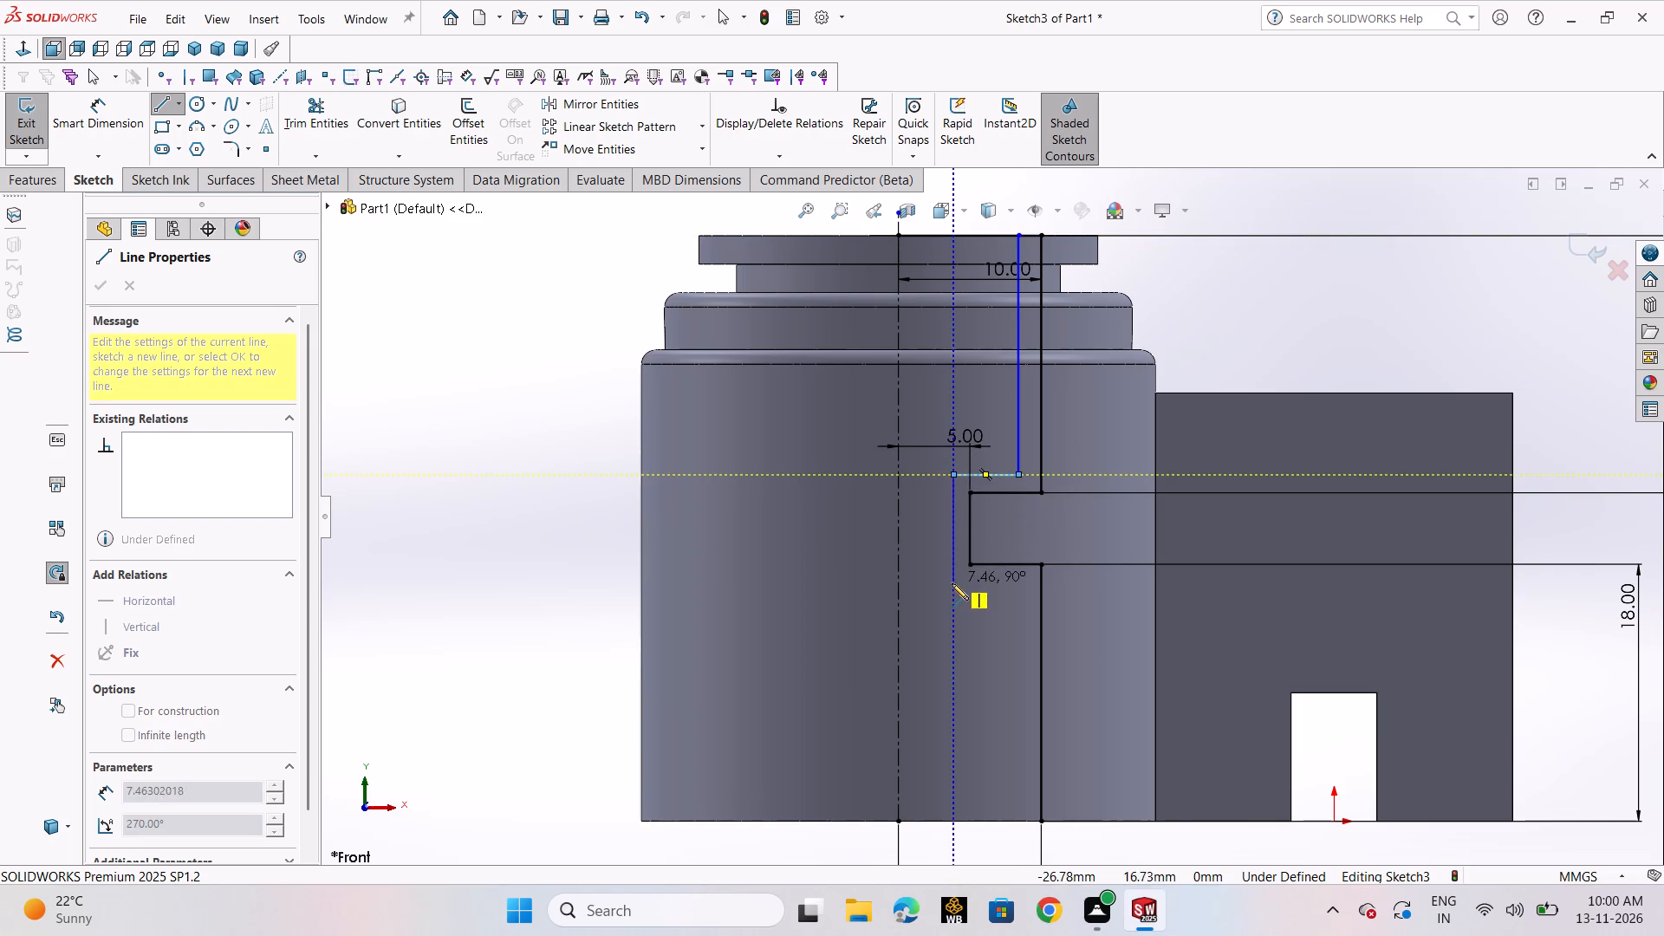
left_click(952, 583)
left_click(1011, 582)
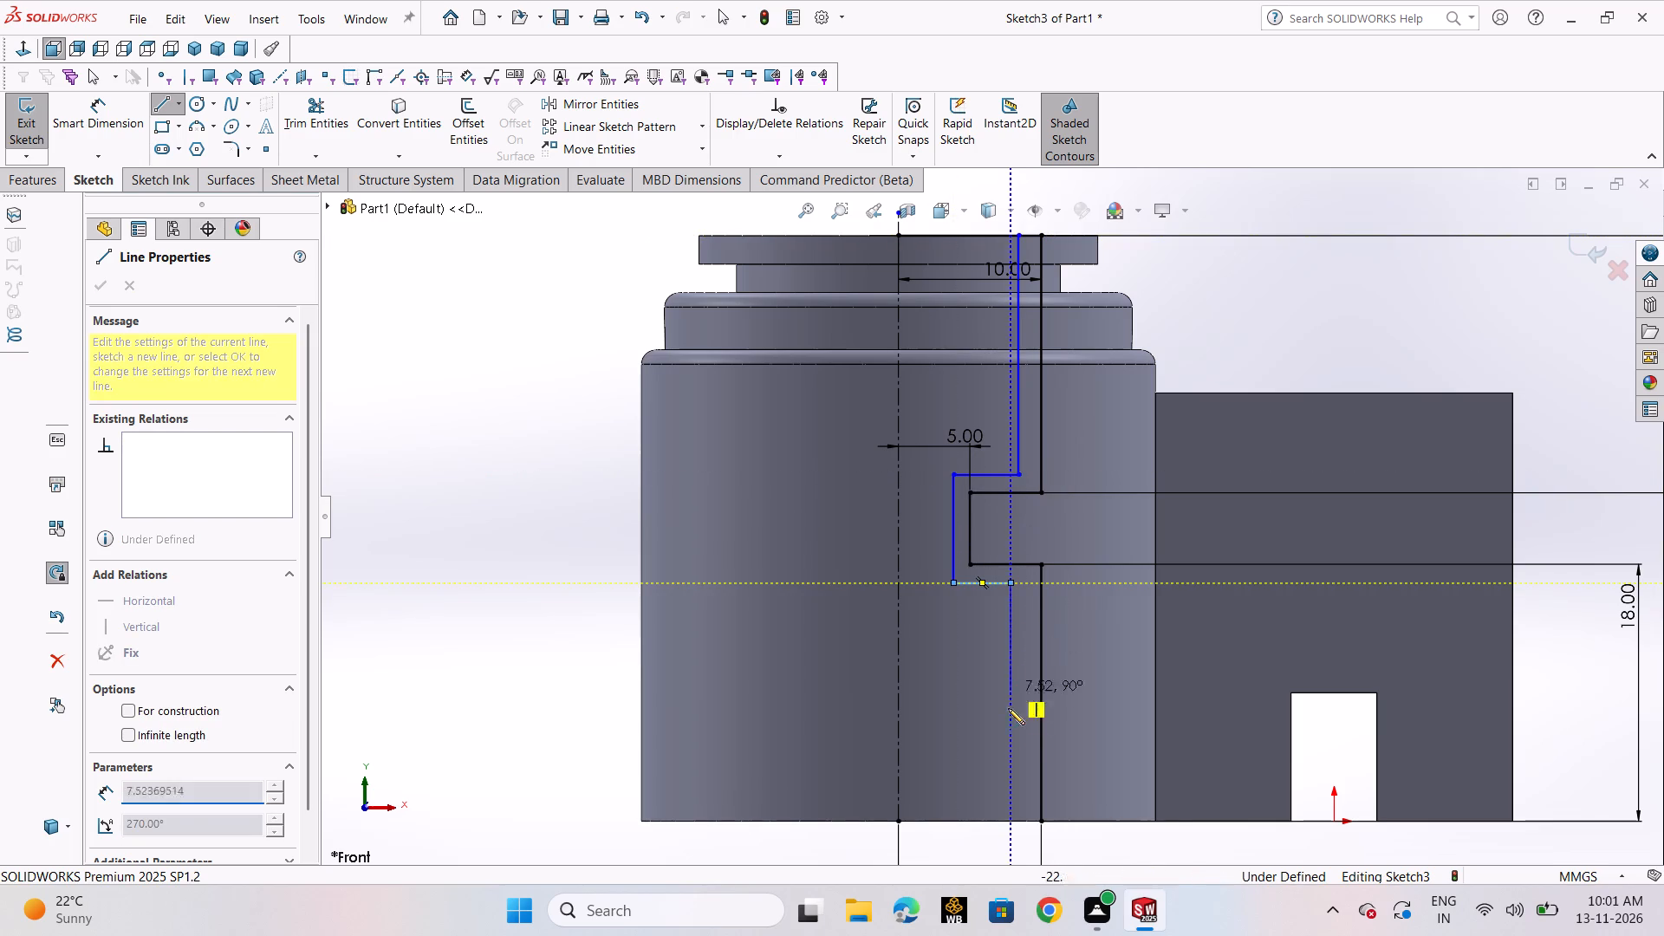
left_click(1009, 822)
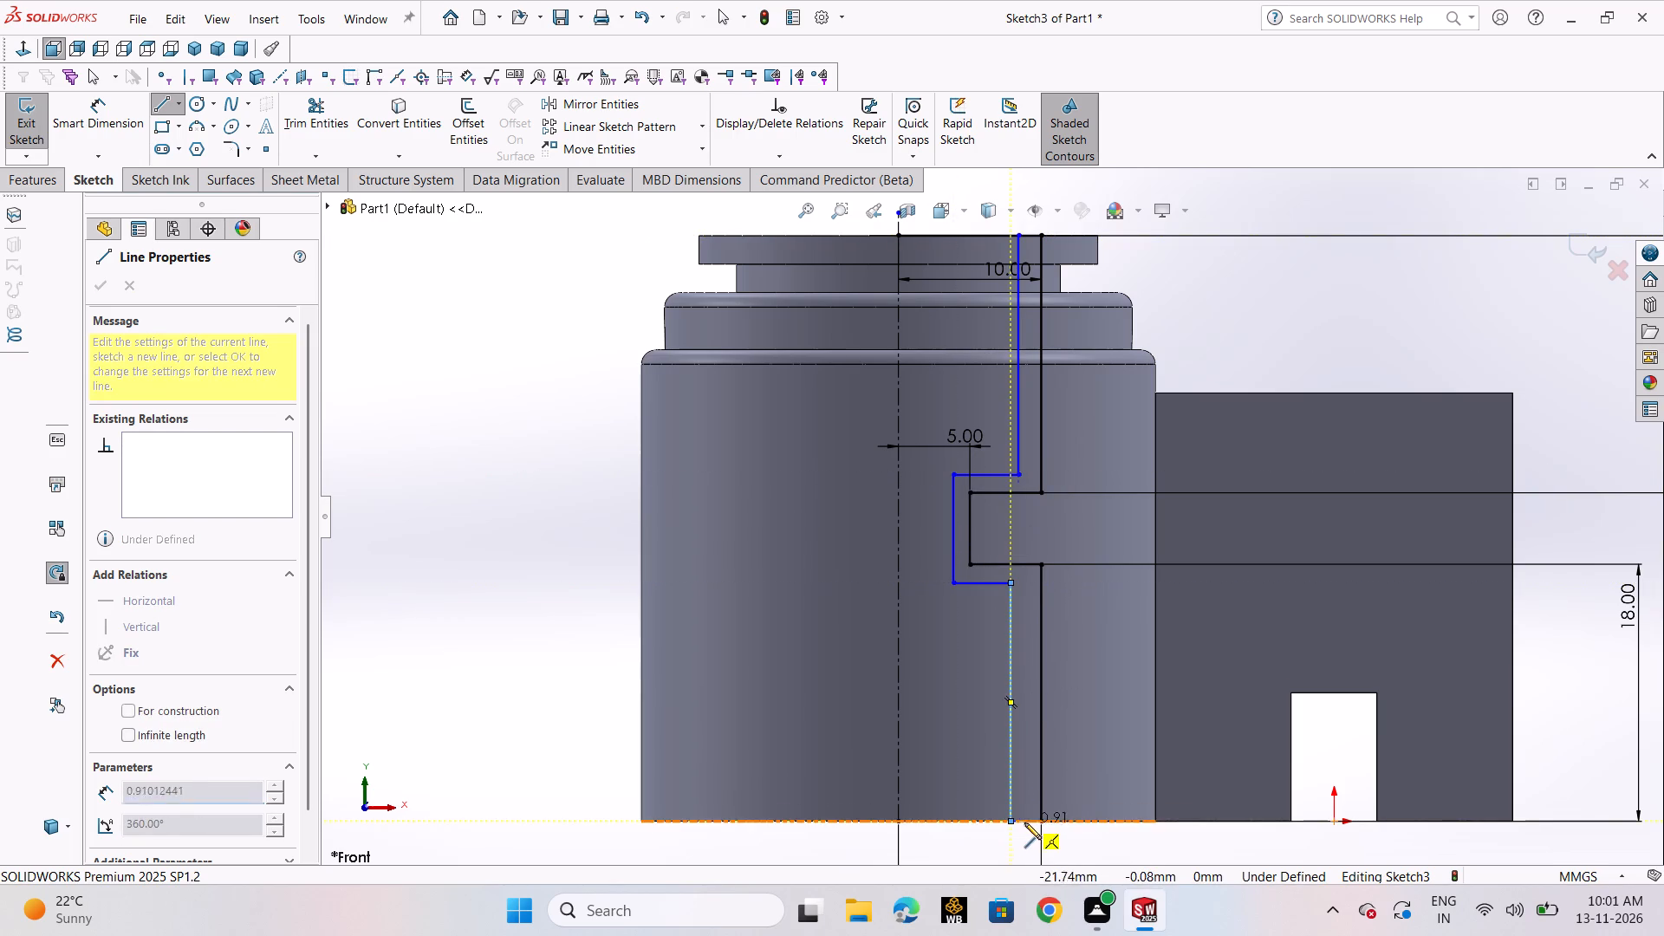
left_click(1043, 821)
right_click(1037, 820)
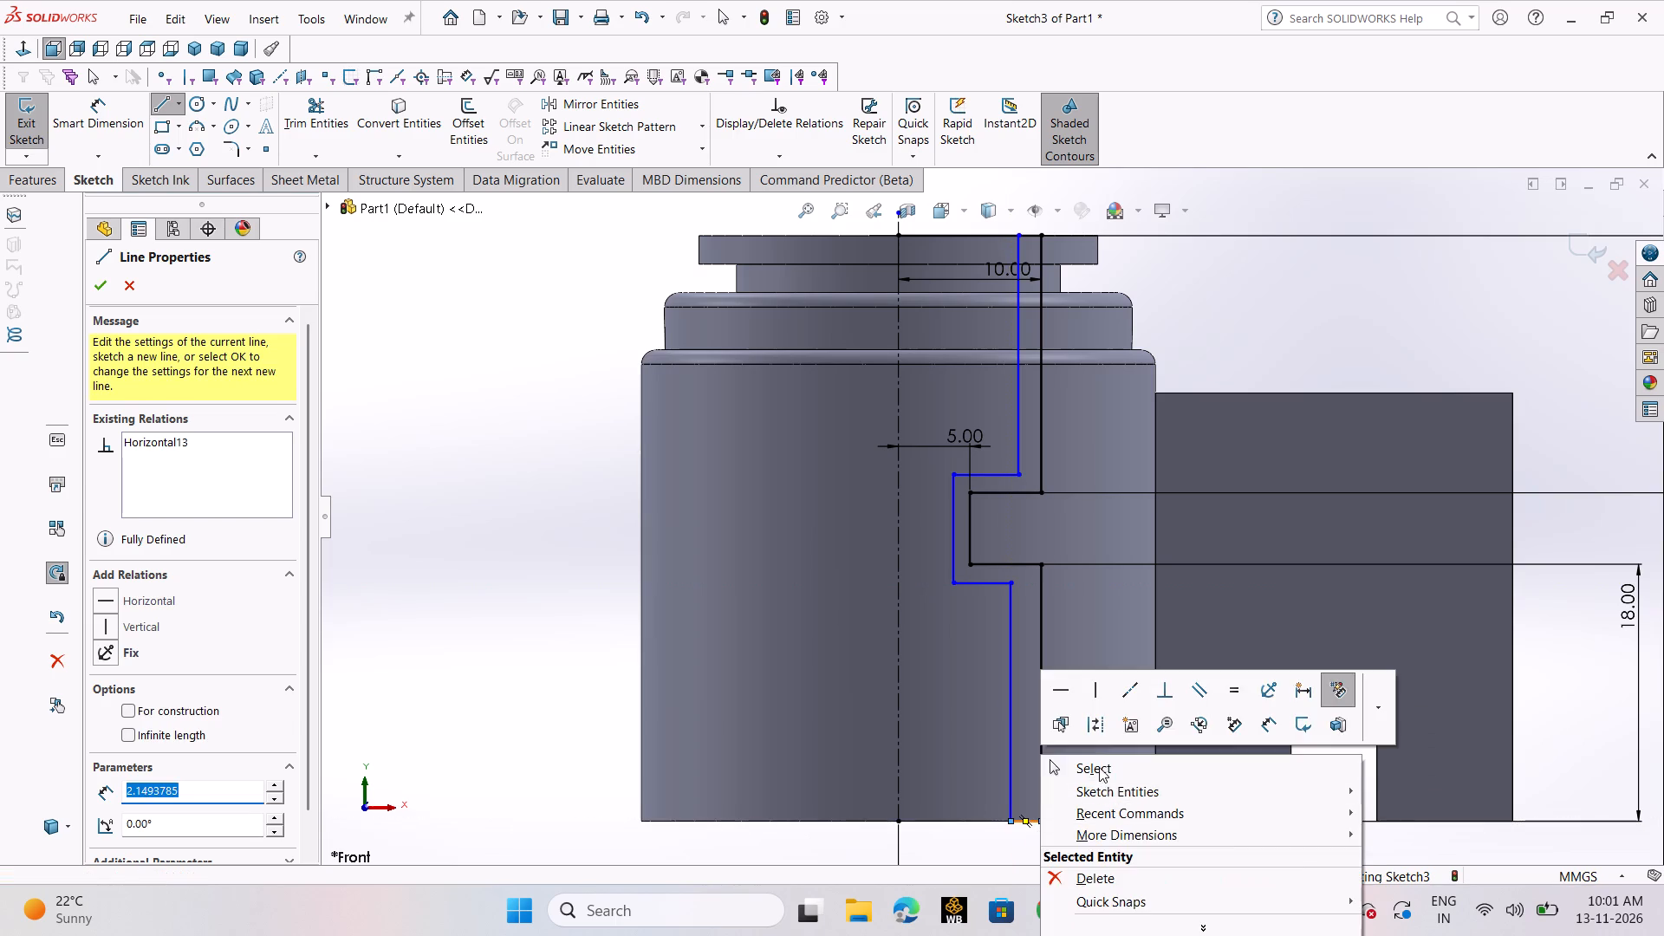
left_click(1100, 765)
Dimension the short base line between the inner and outer vertical lines at 2 mm.
left_click(111, 132)
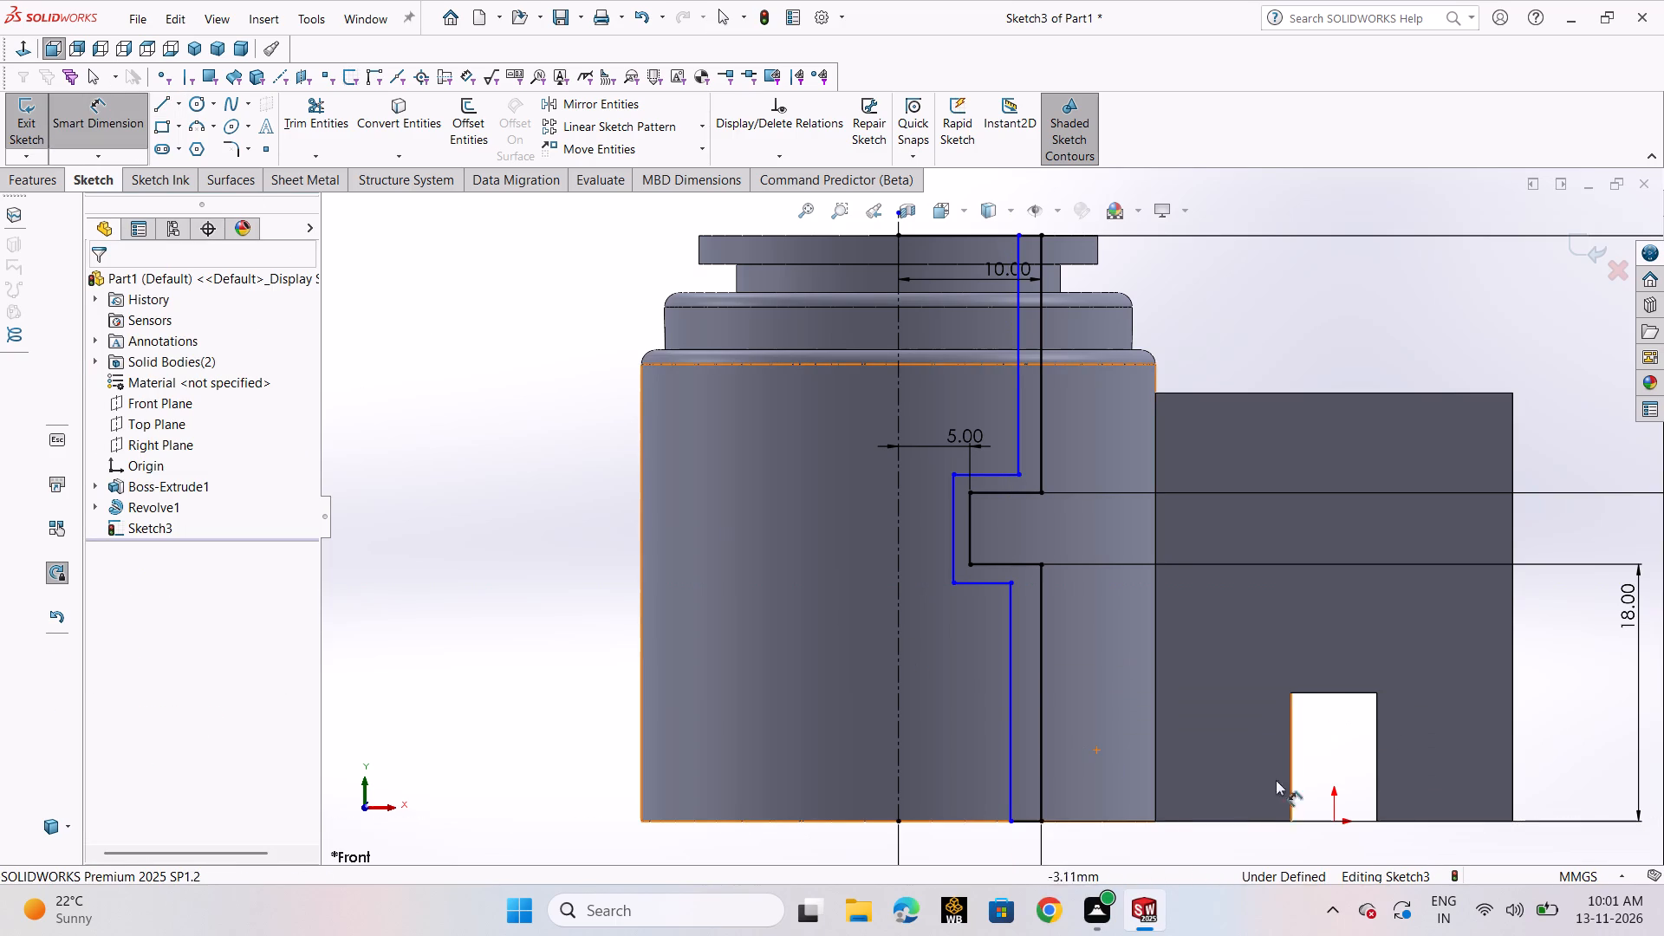
scroll(1080, 797, "up", 2)
scroll(1046, 757, "down", 2)
left_click(1003, 692)
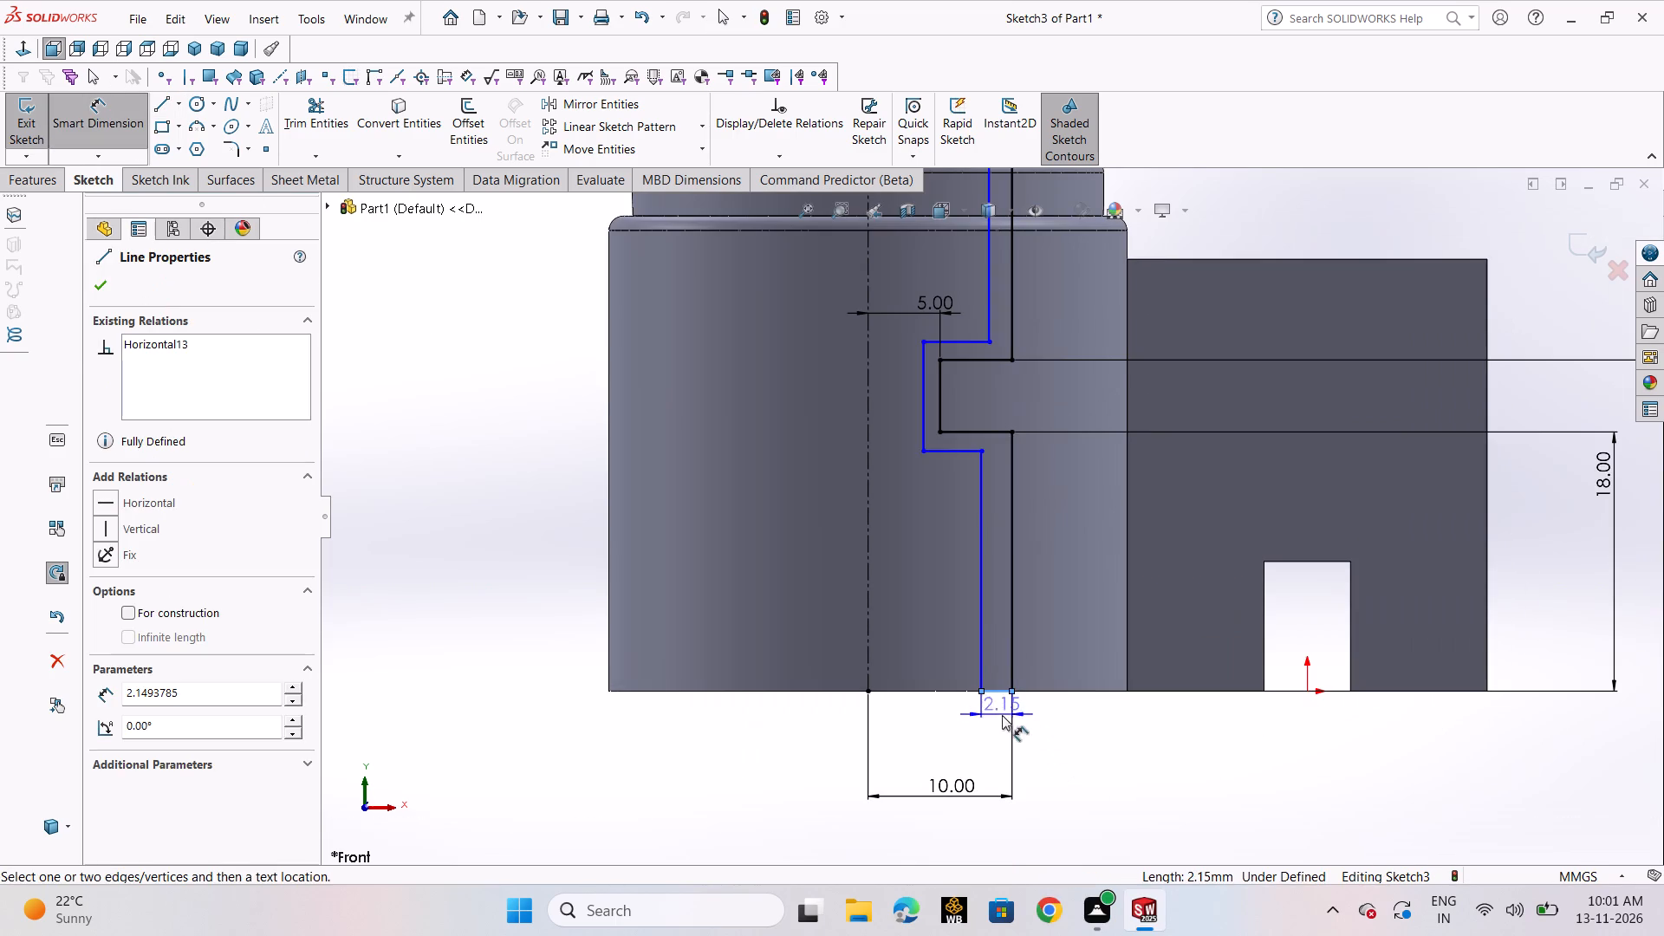
left_click(998, 736)
key("2")
key("Return")
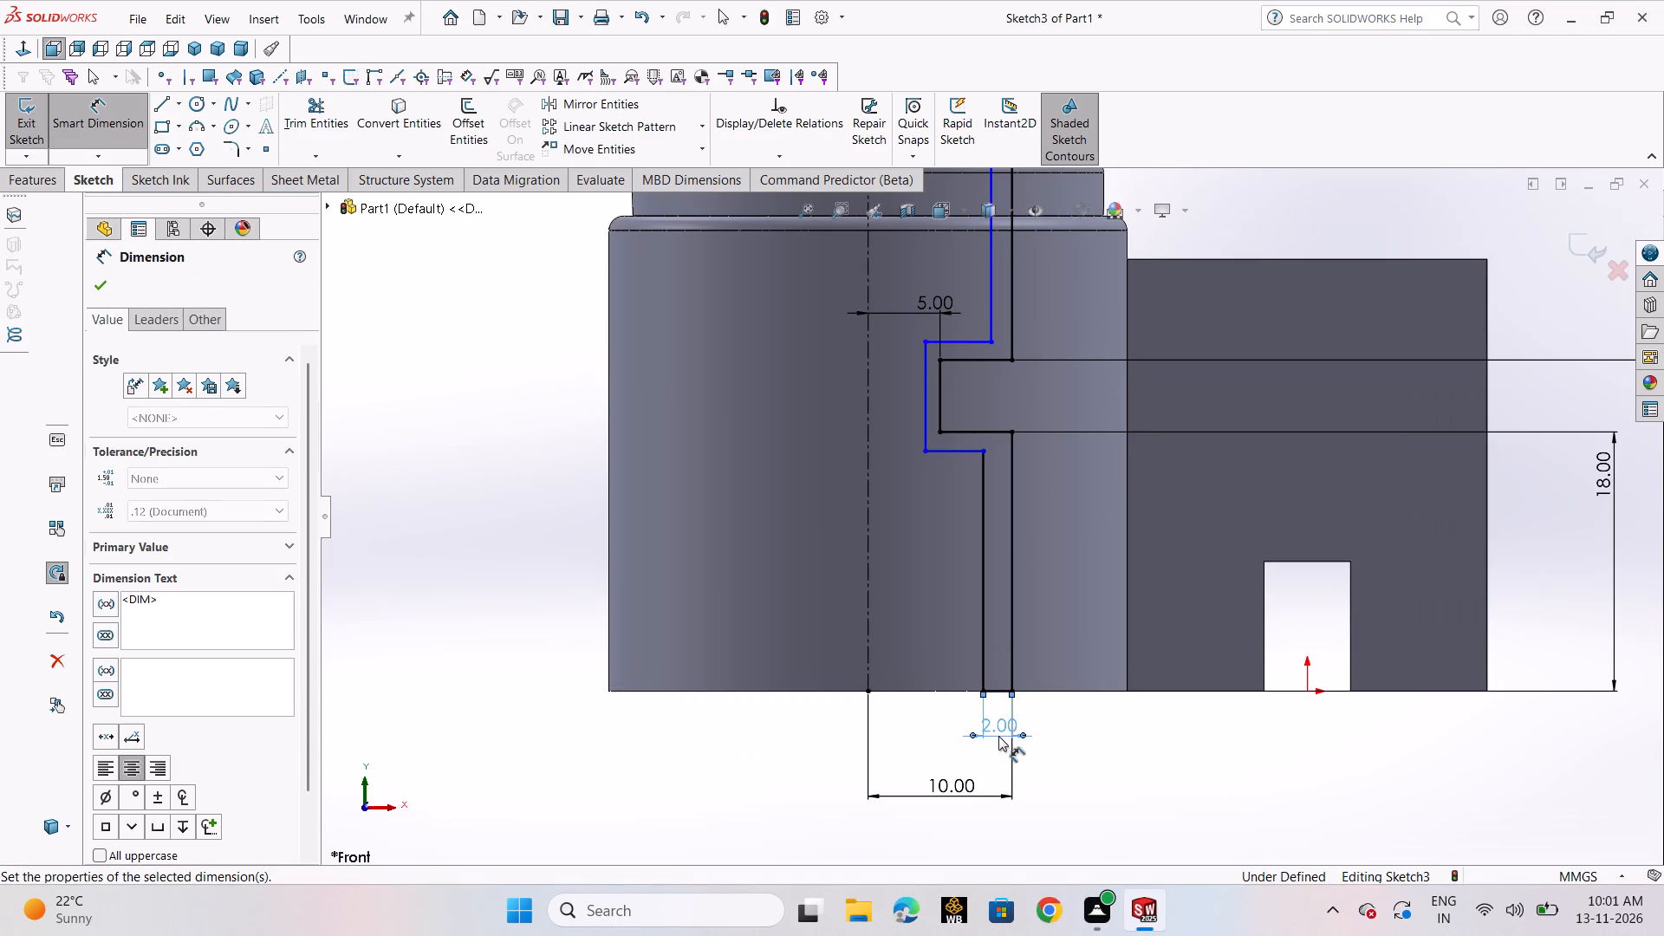
Dimension the gaps between the inner and outer horizontal notch lines at 2 mm each, first the lower pair and then the upper pair.
left_click(959, 452)
left_click(959, 432)
left_click(704, 436)
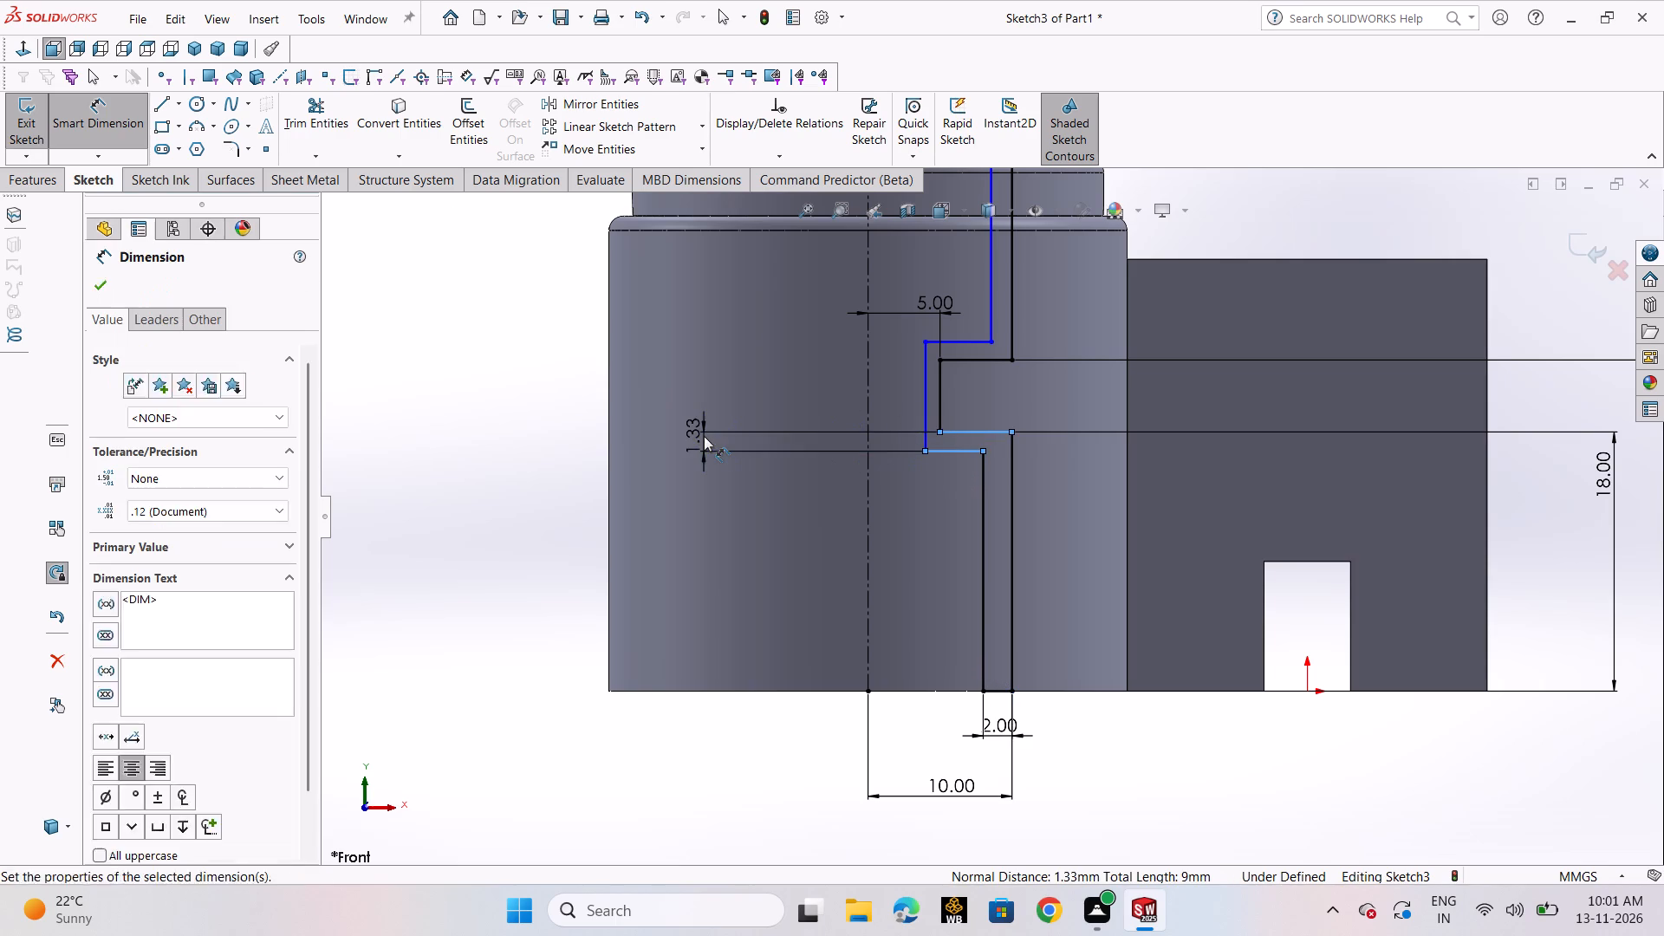
key("2")
key("Return")
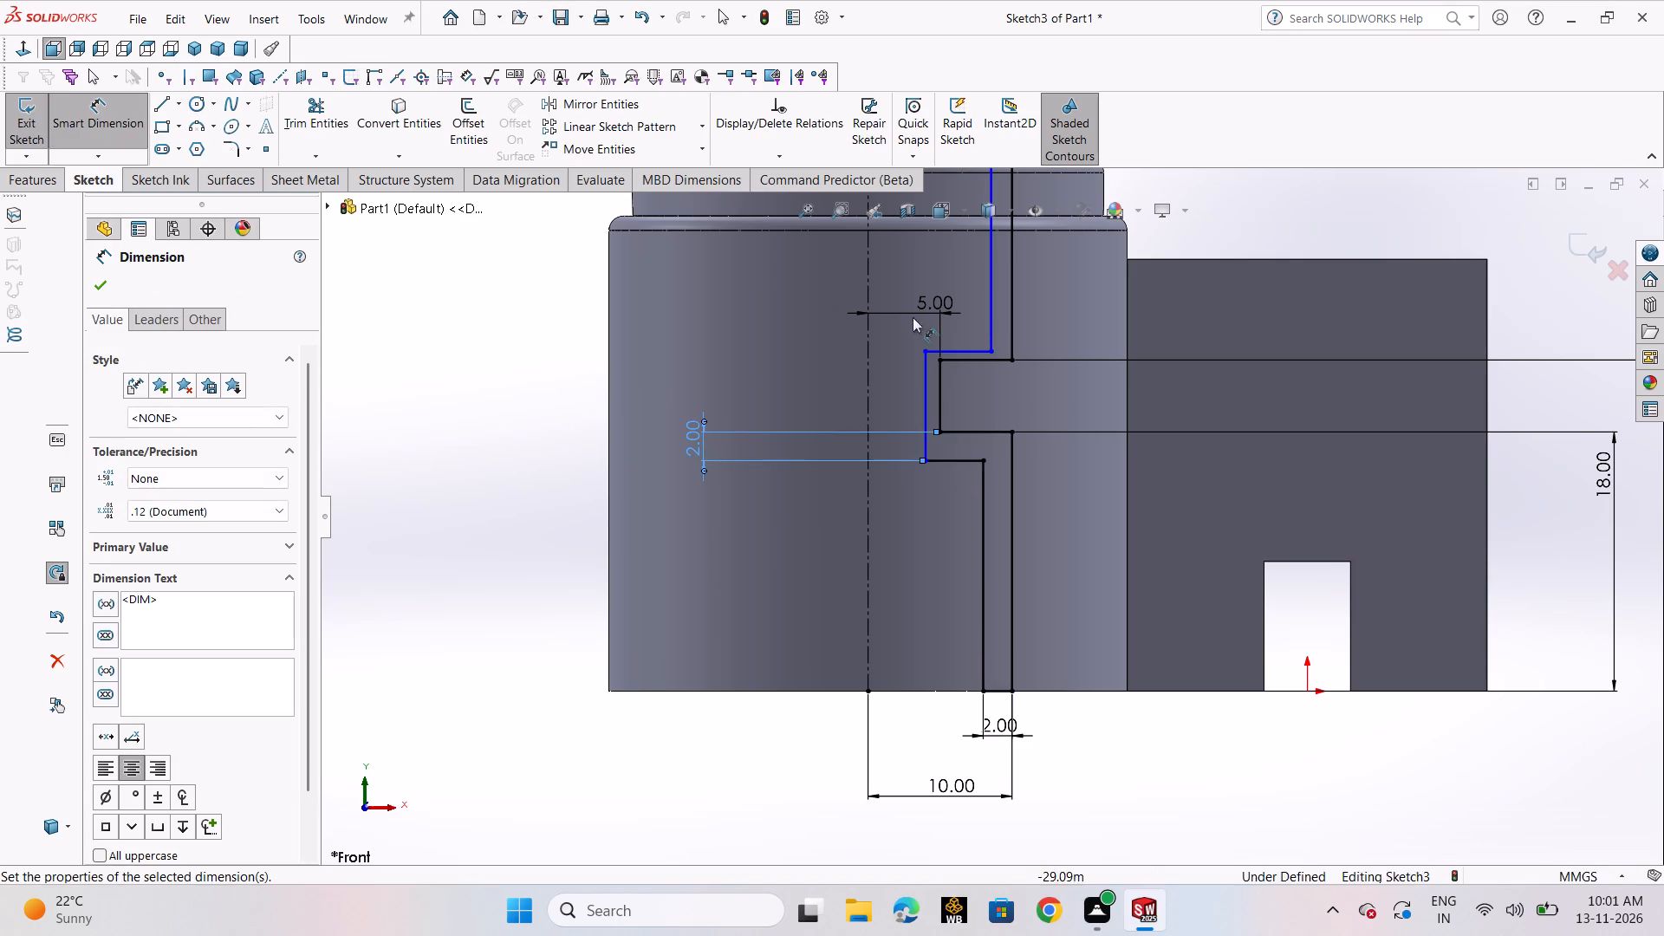
left_click(966, 350)
left_click(968, 358)
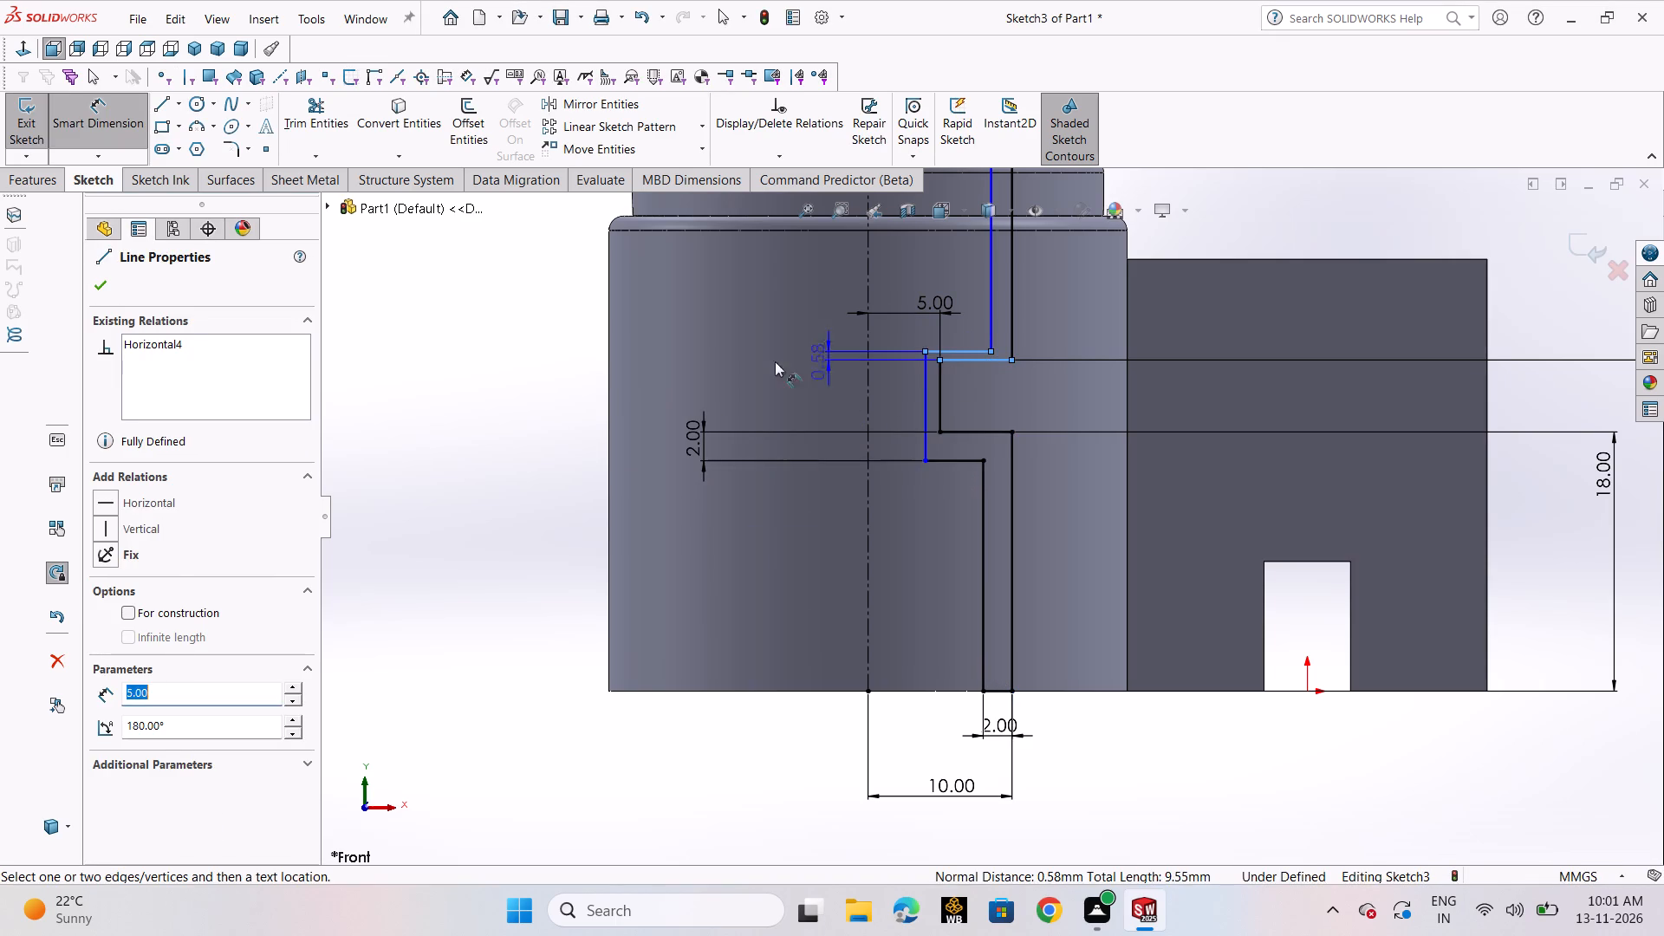
left_click(469, 375)
key("2")
key("Return")
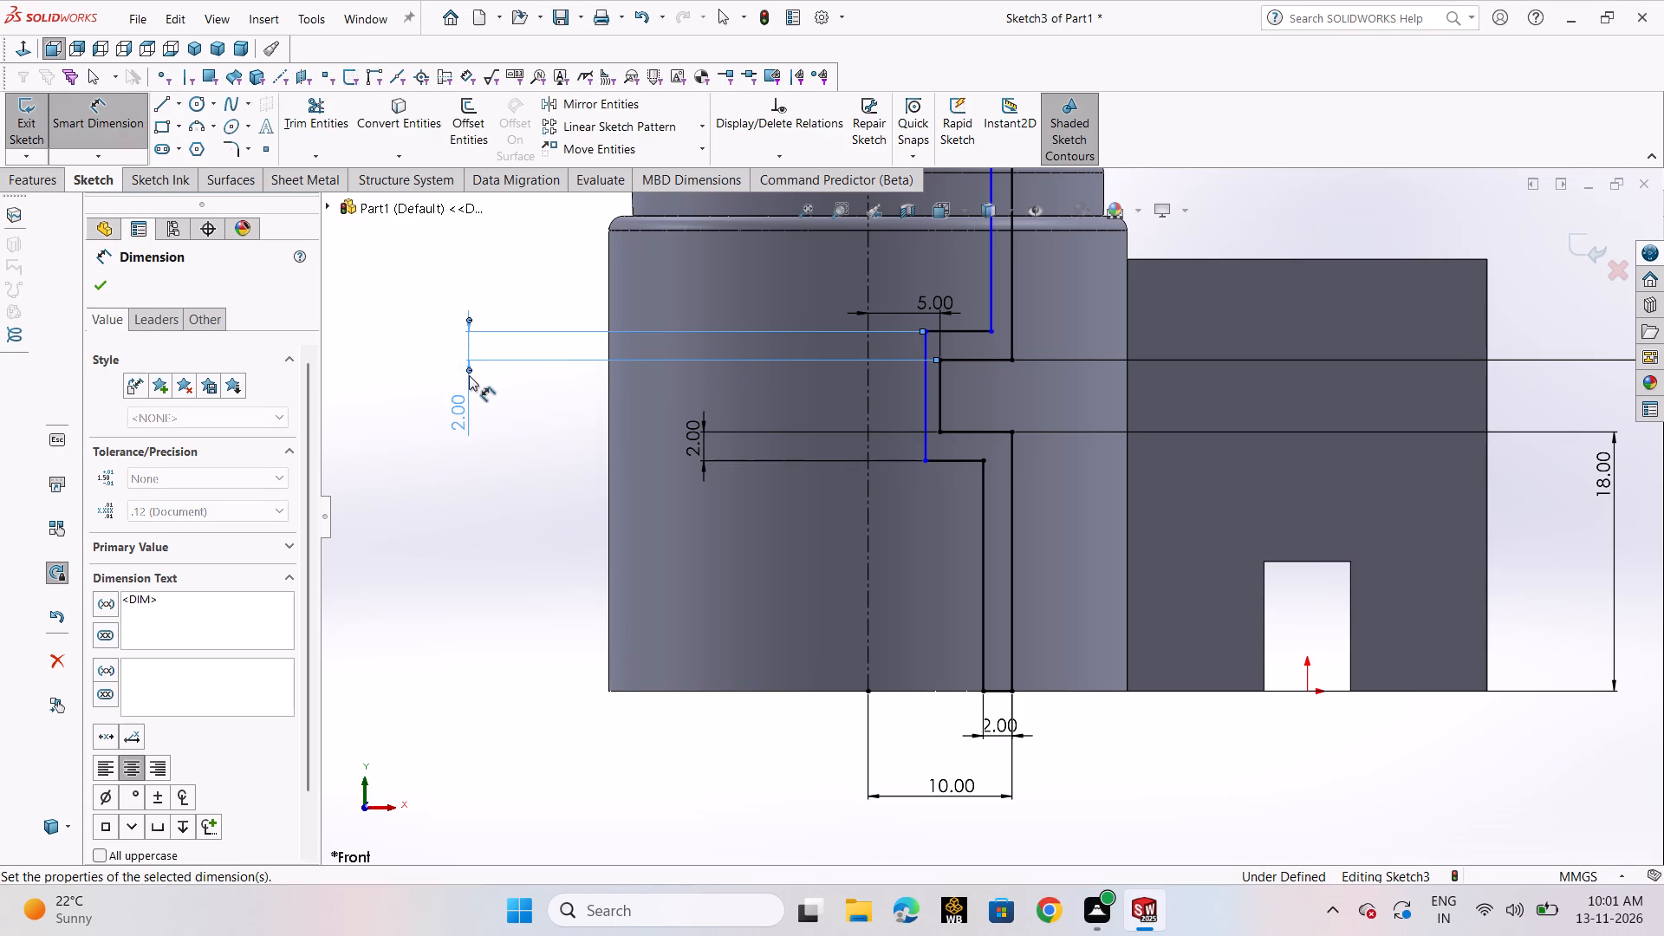
Dimension the gap between the inner and outer vertical lines above the notch at 2 mm.
scroll(1077, 317, "up", 4)
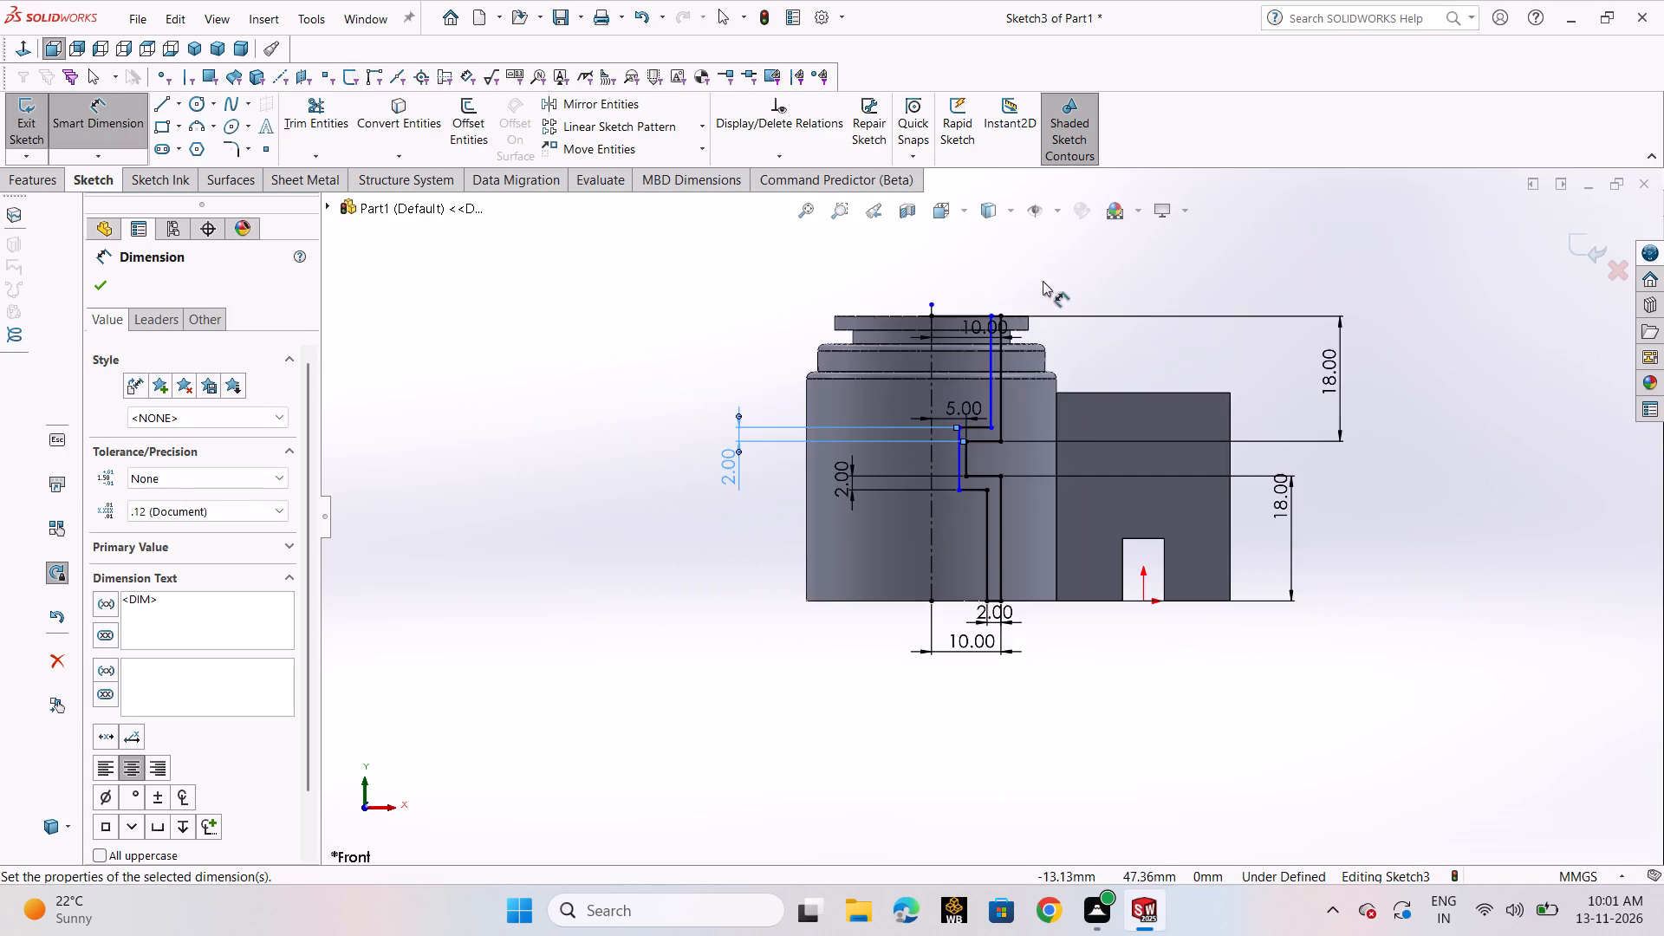
scroll(1001, 302, "down", 4)
left_click(980, 387)
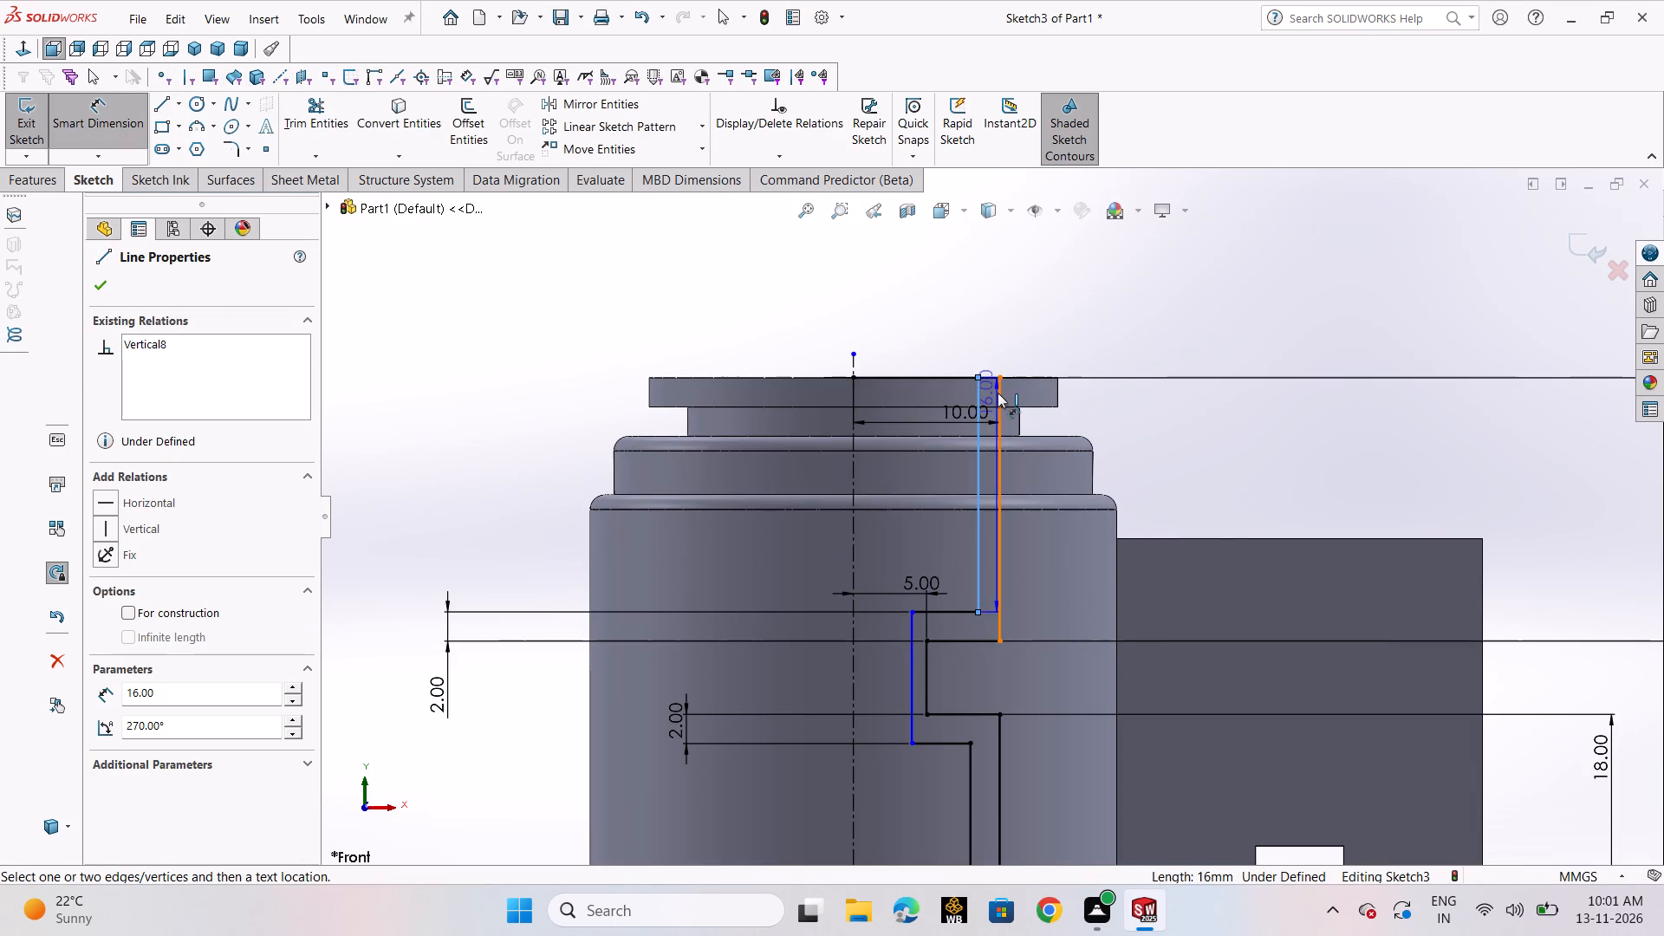
left_click(998, 393)
left_click(991, 323)
key("2")
key("Return")
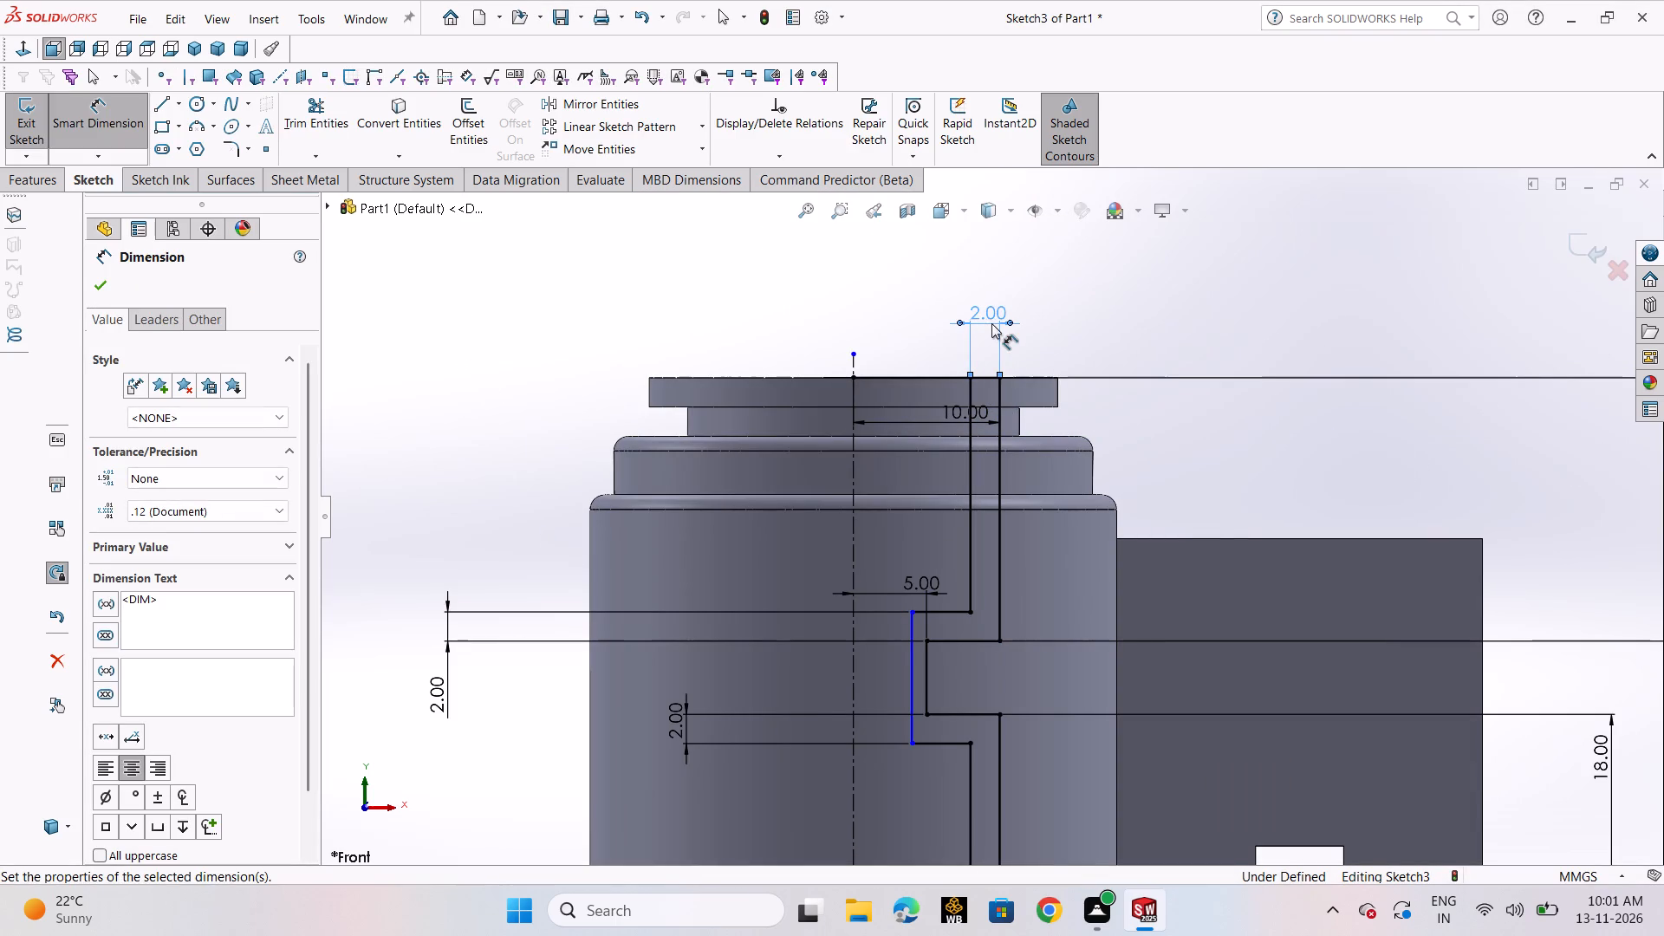
left_click(107, 284)
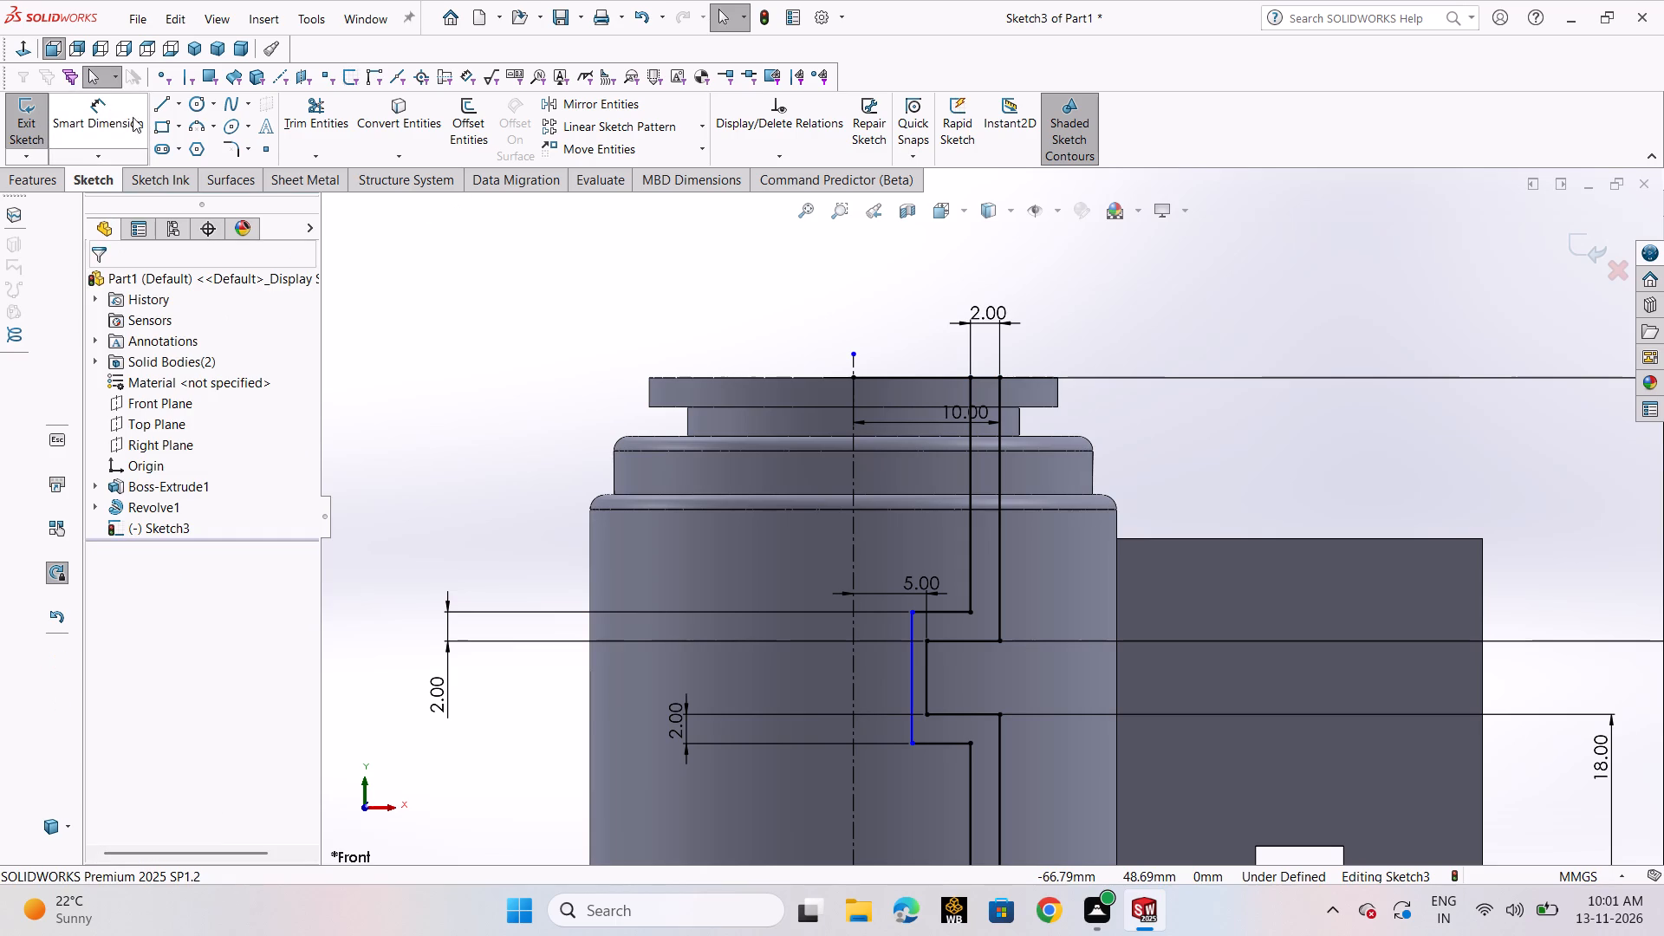
Close the profile's top with a horizontal line between the upper endpoints of the inner and outer vertical lines.
left_click(162, 105)
left_click(172, 123)
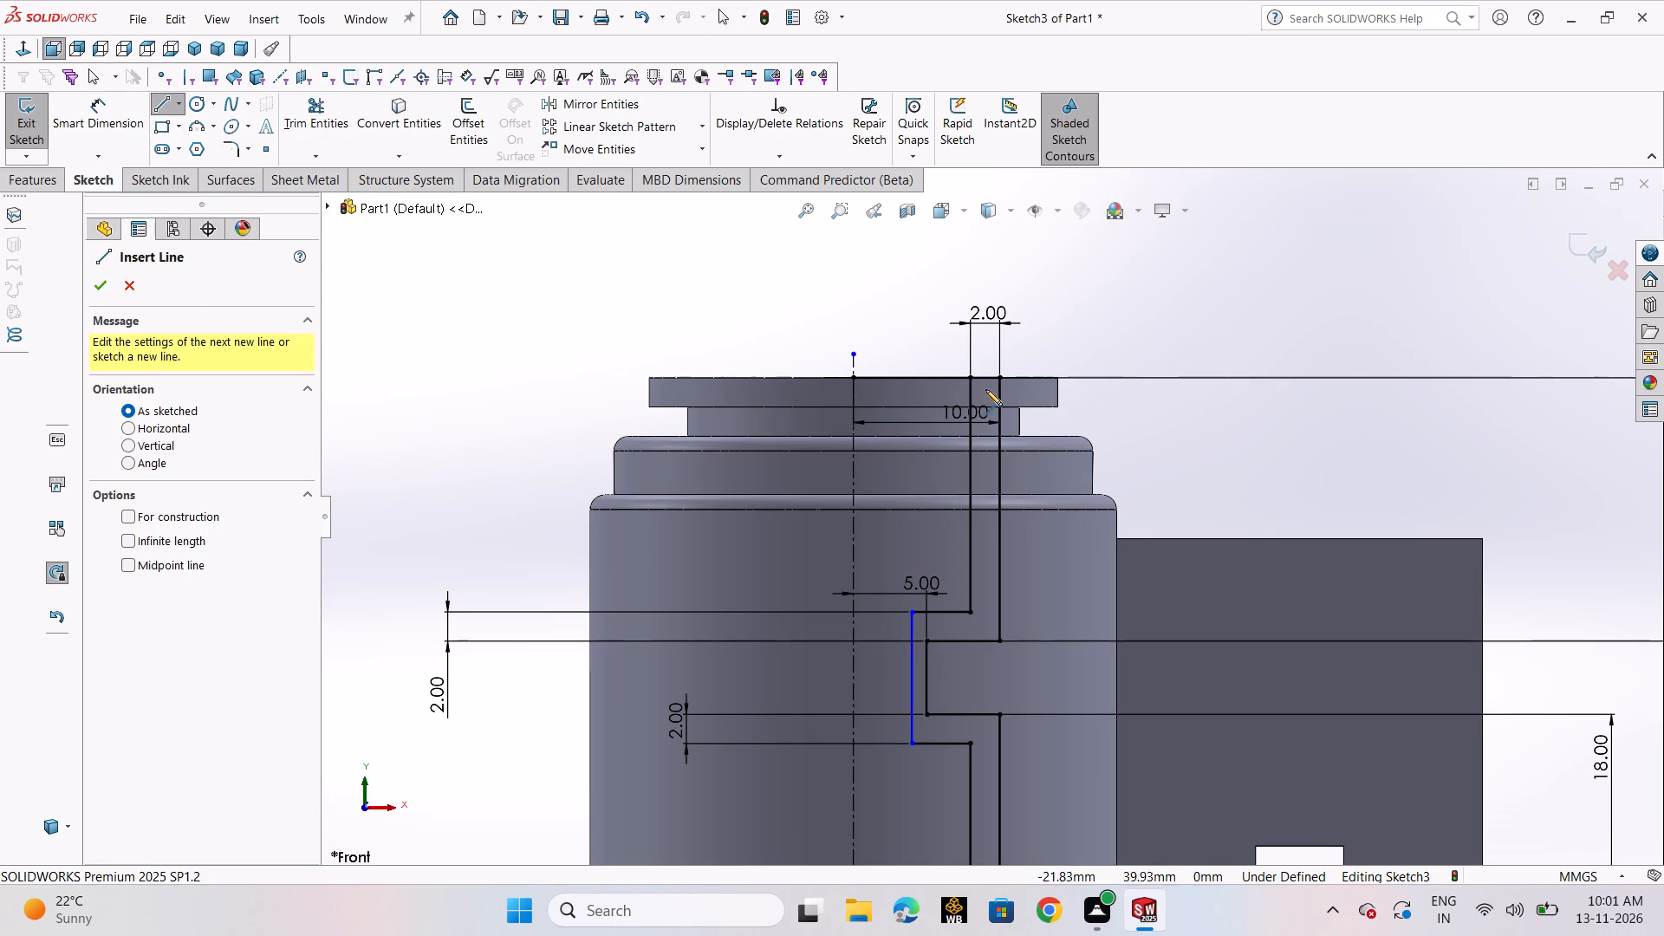
left_click(971, 376)
left_click(998, 377)
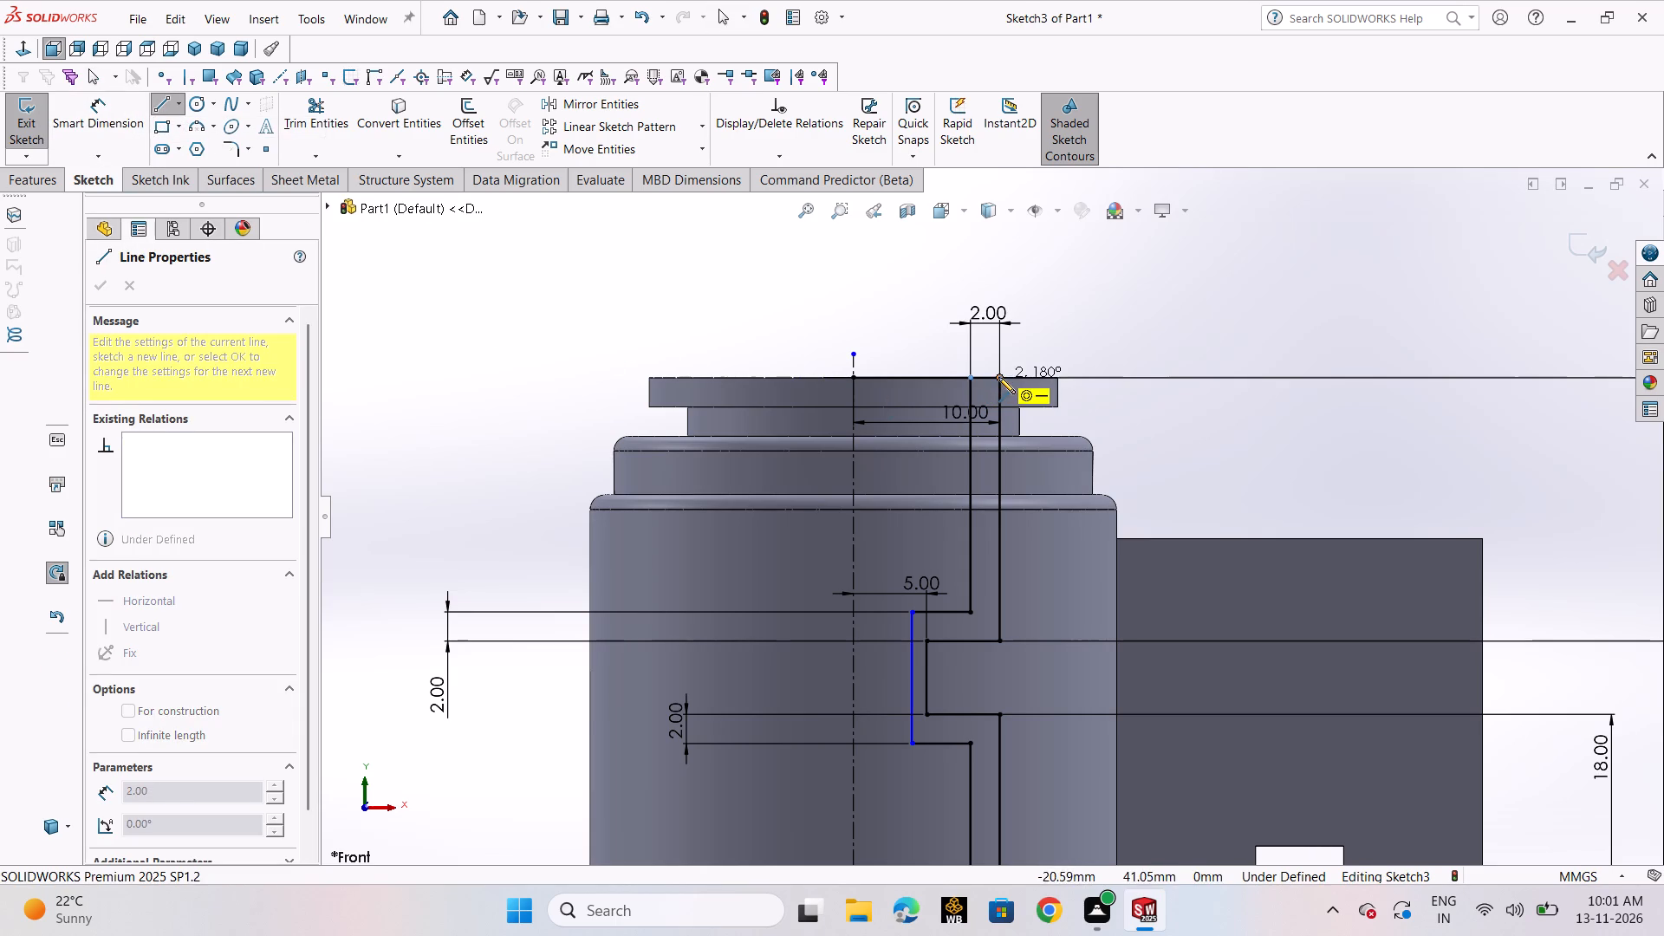
right_click(998, 377)
left_click(1076, 394)
left_click(1108, 329)
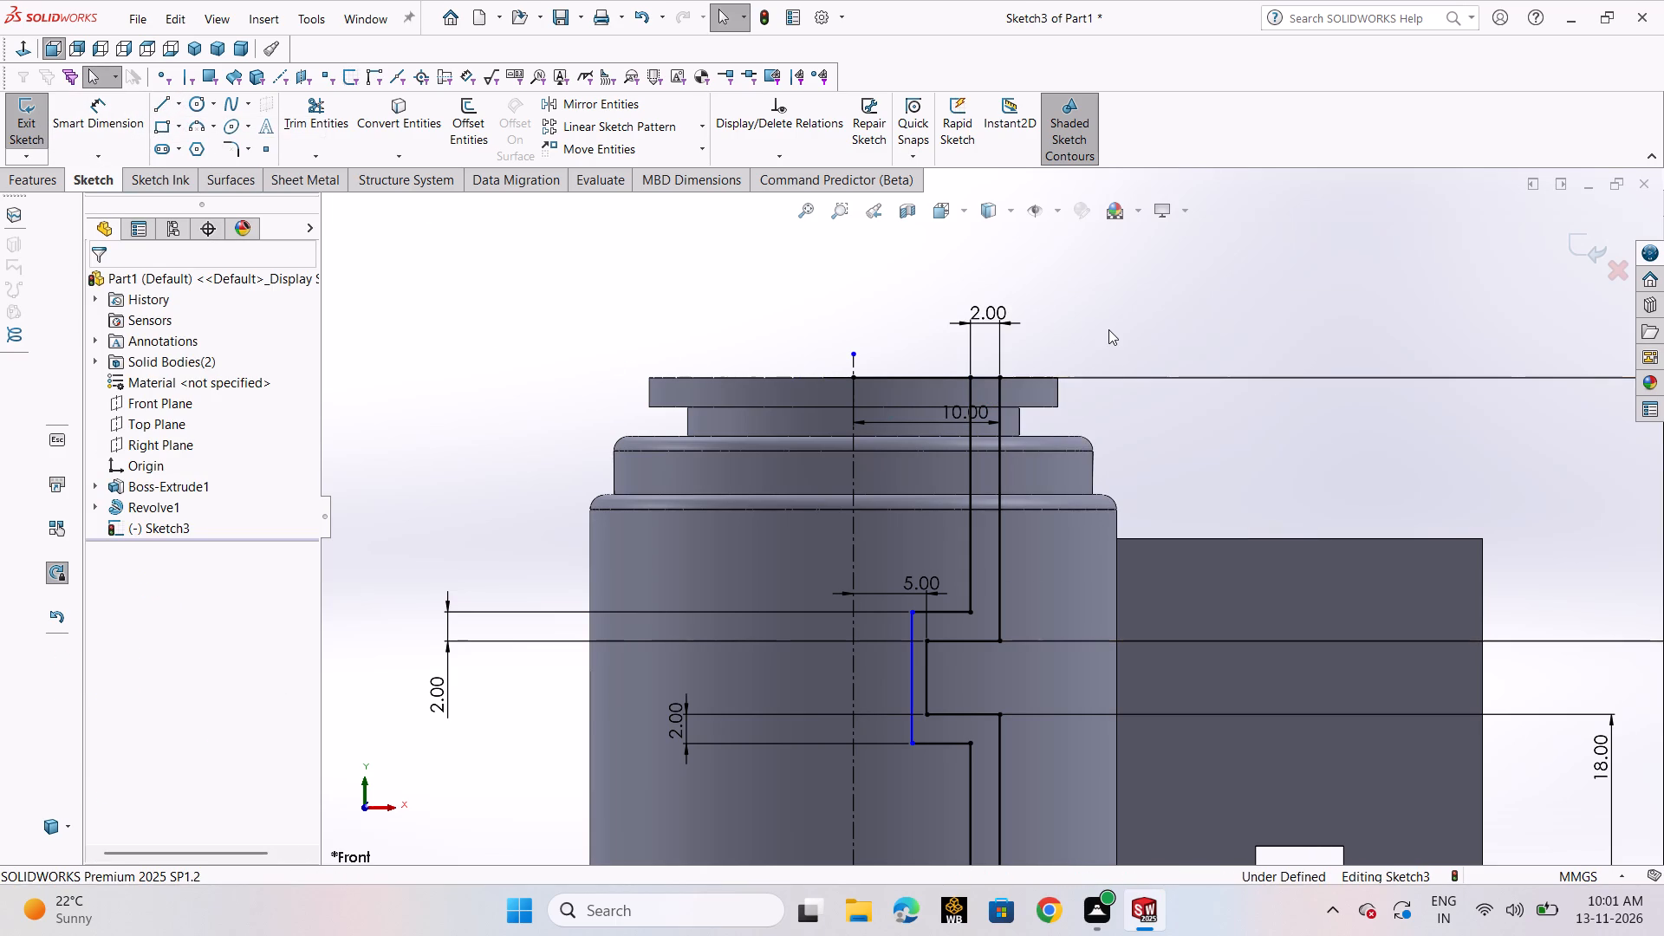
Dimension the gap between the inner and outer vertical lines of the notch at 1 mm.
left_click(97, 128)
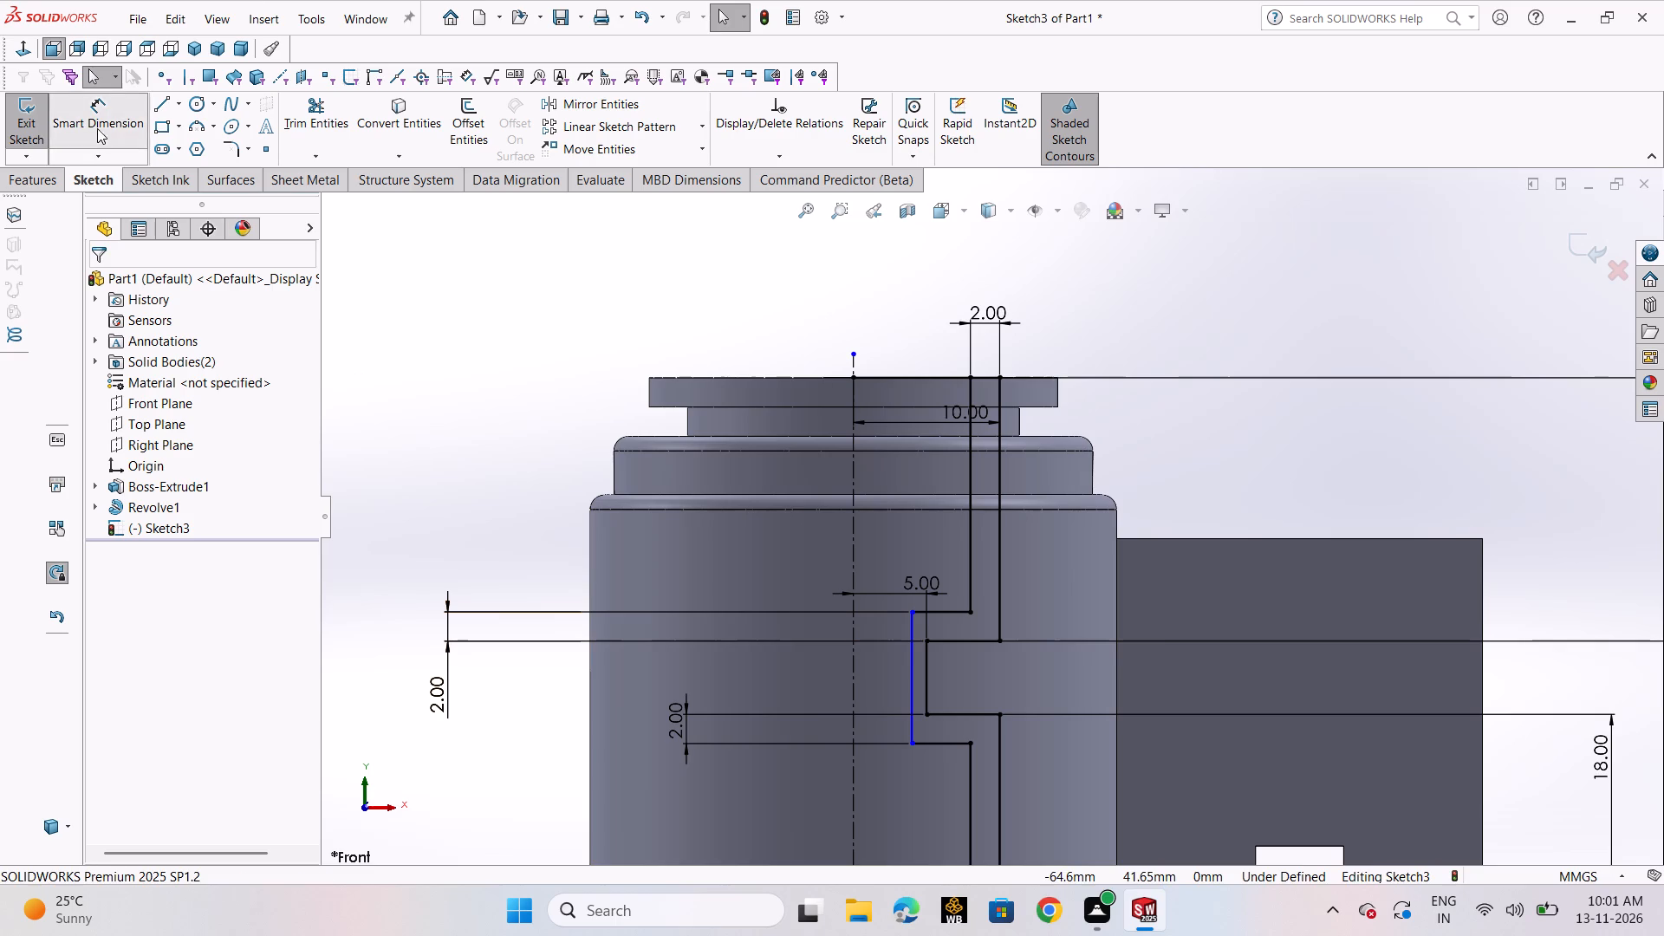
left_click(910, 693)
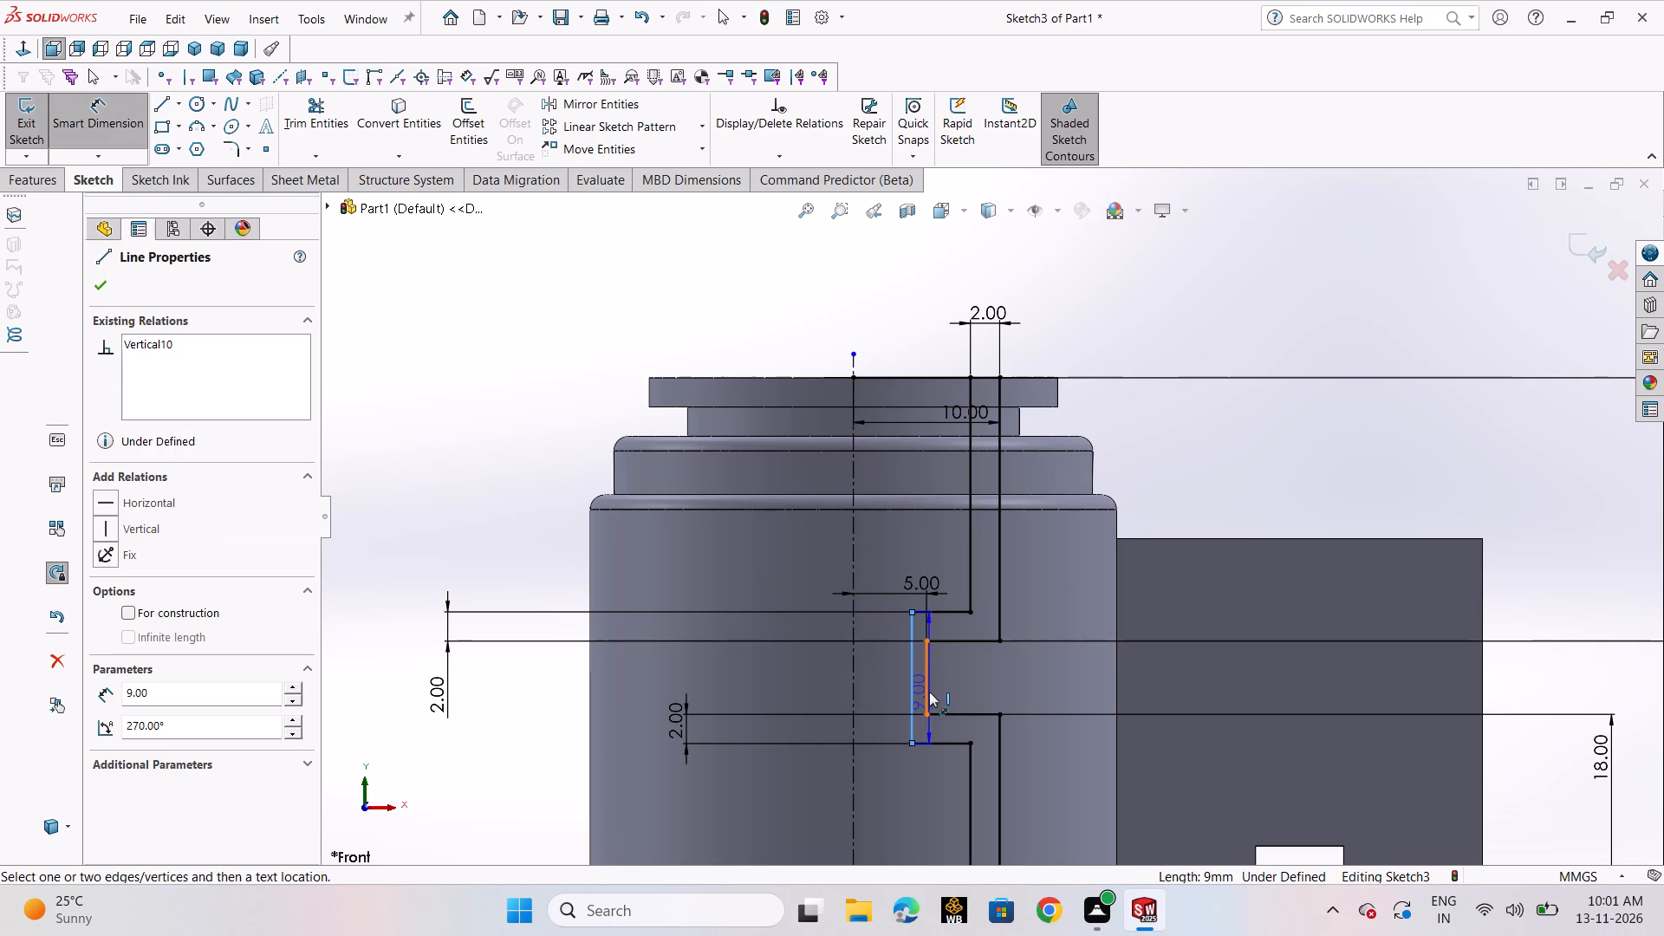
left_click(927, 671)
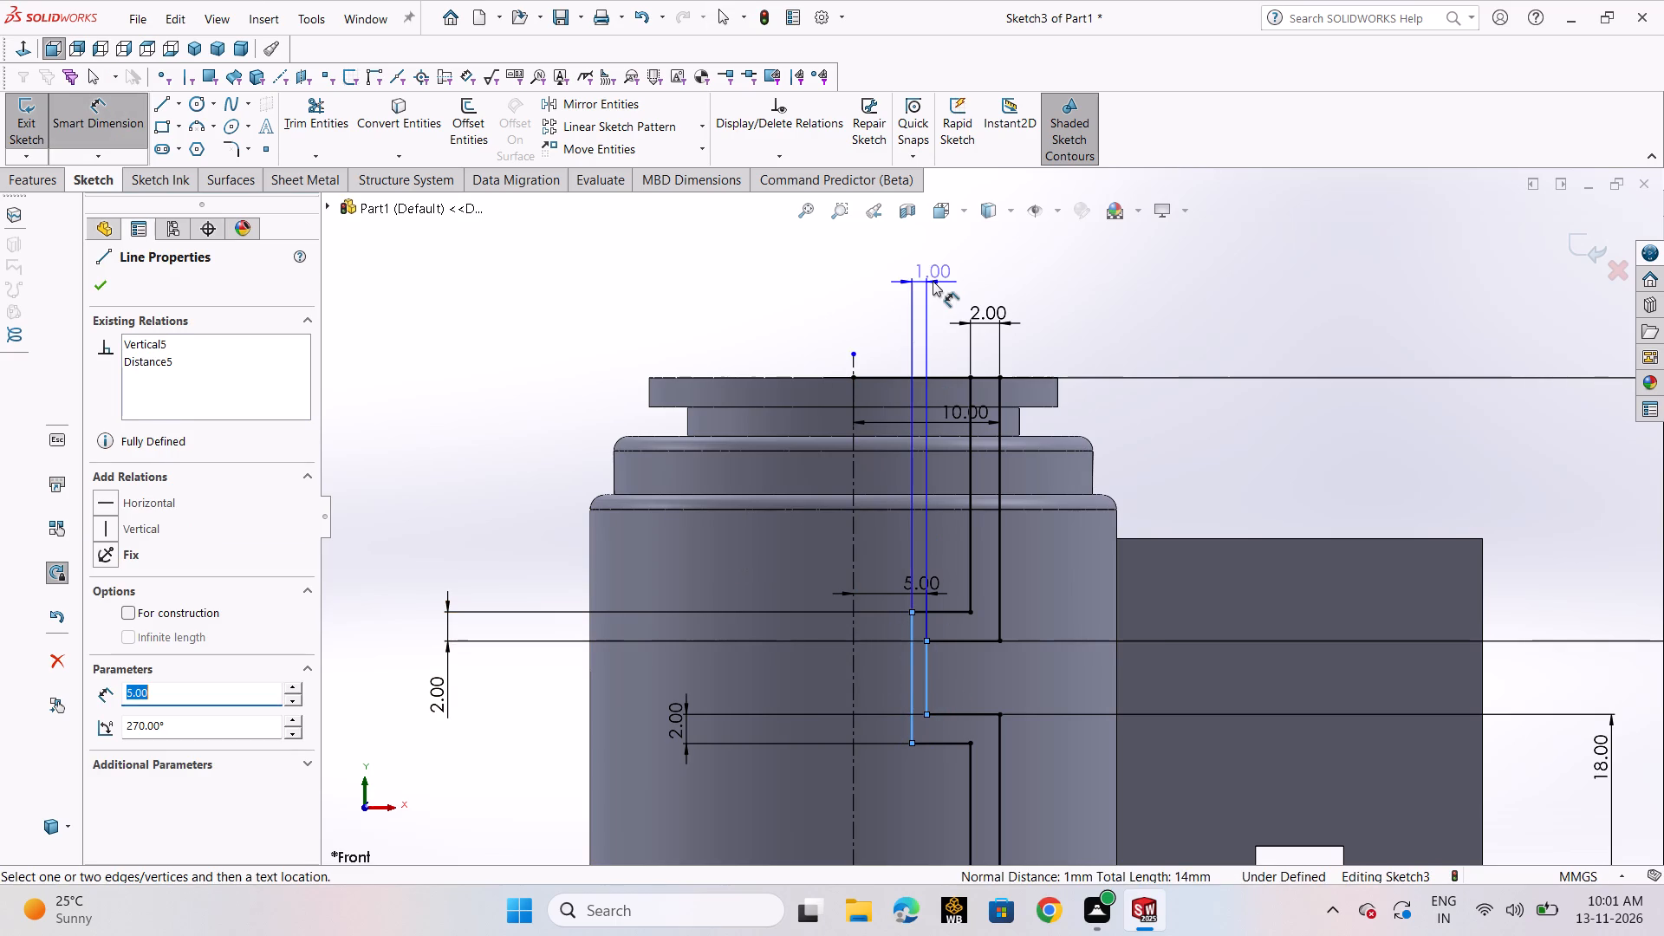
left_click(931, 280)
left_click(855, 253)
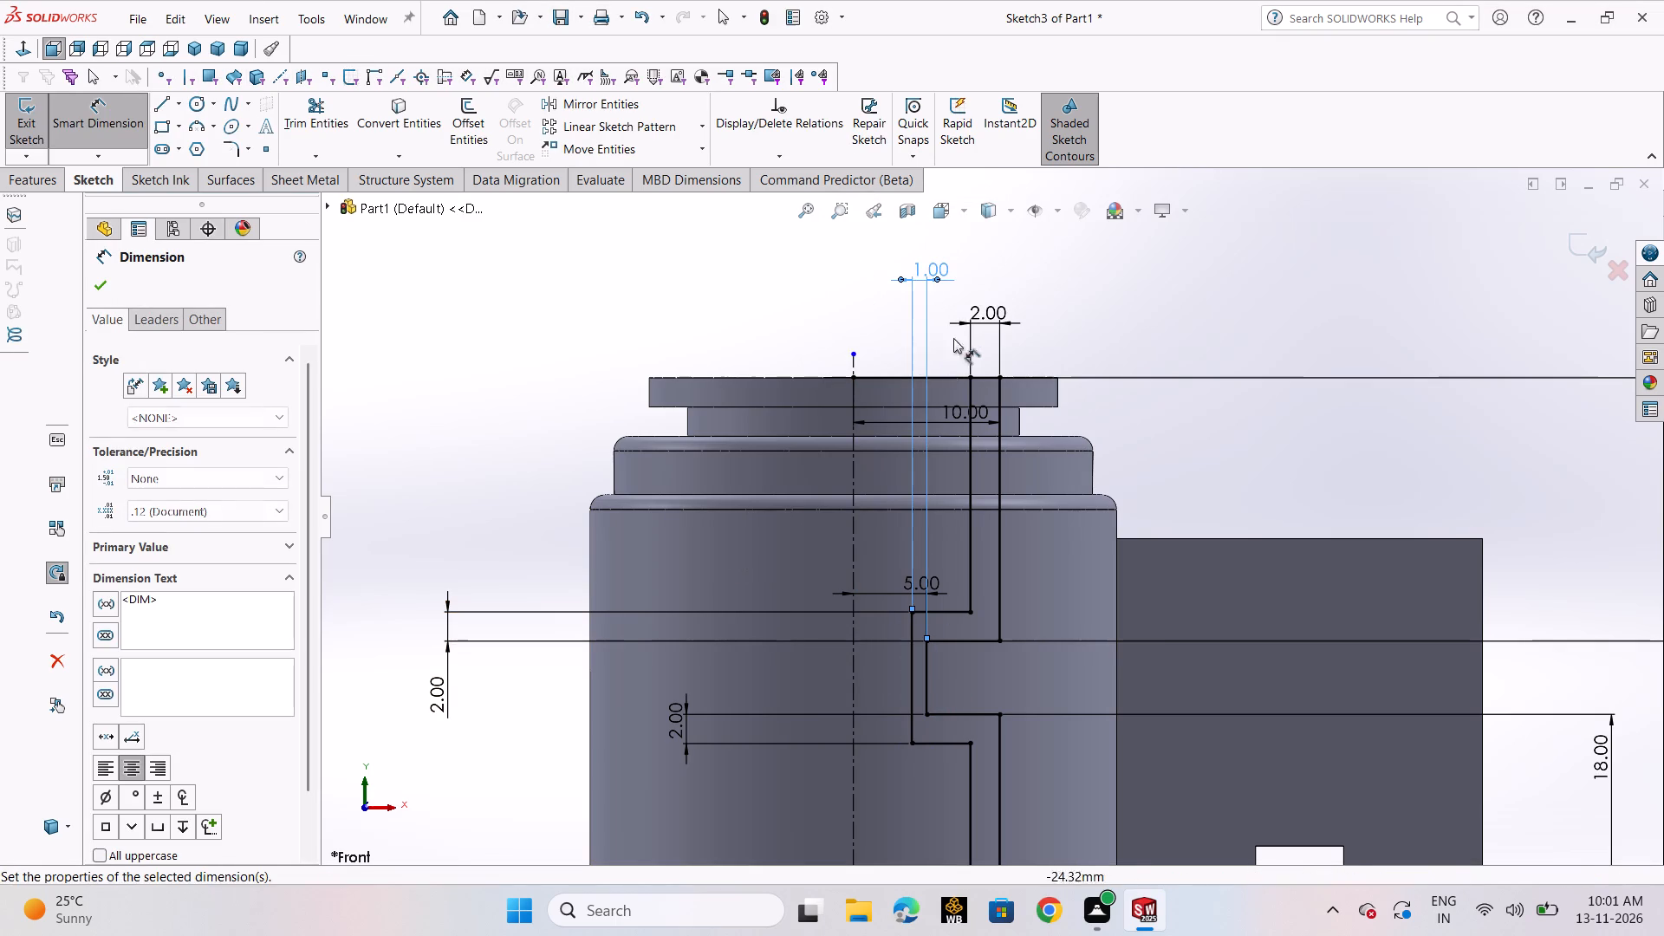
Set the gap between the vertical lines above the notch to 1 mm.
double_click(967, 324)
key("1")
key("Return")
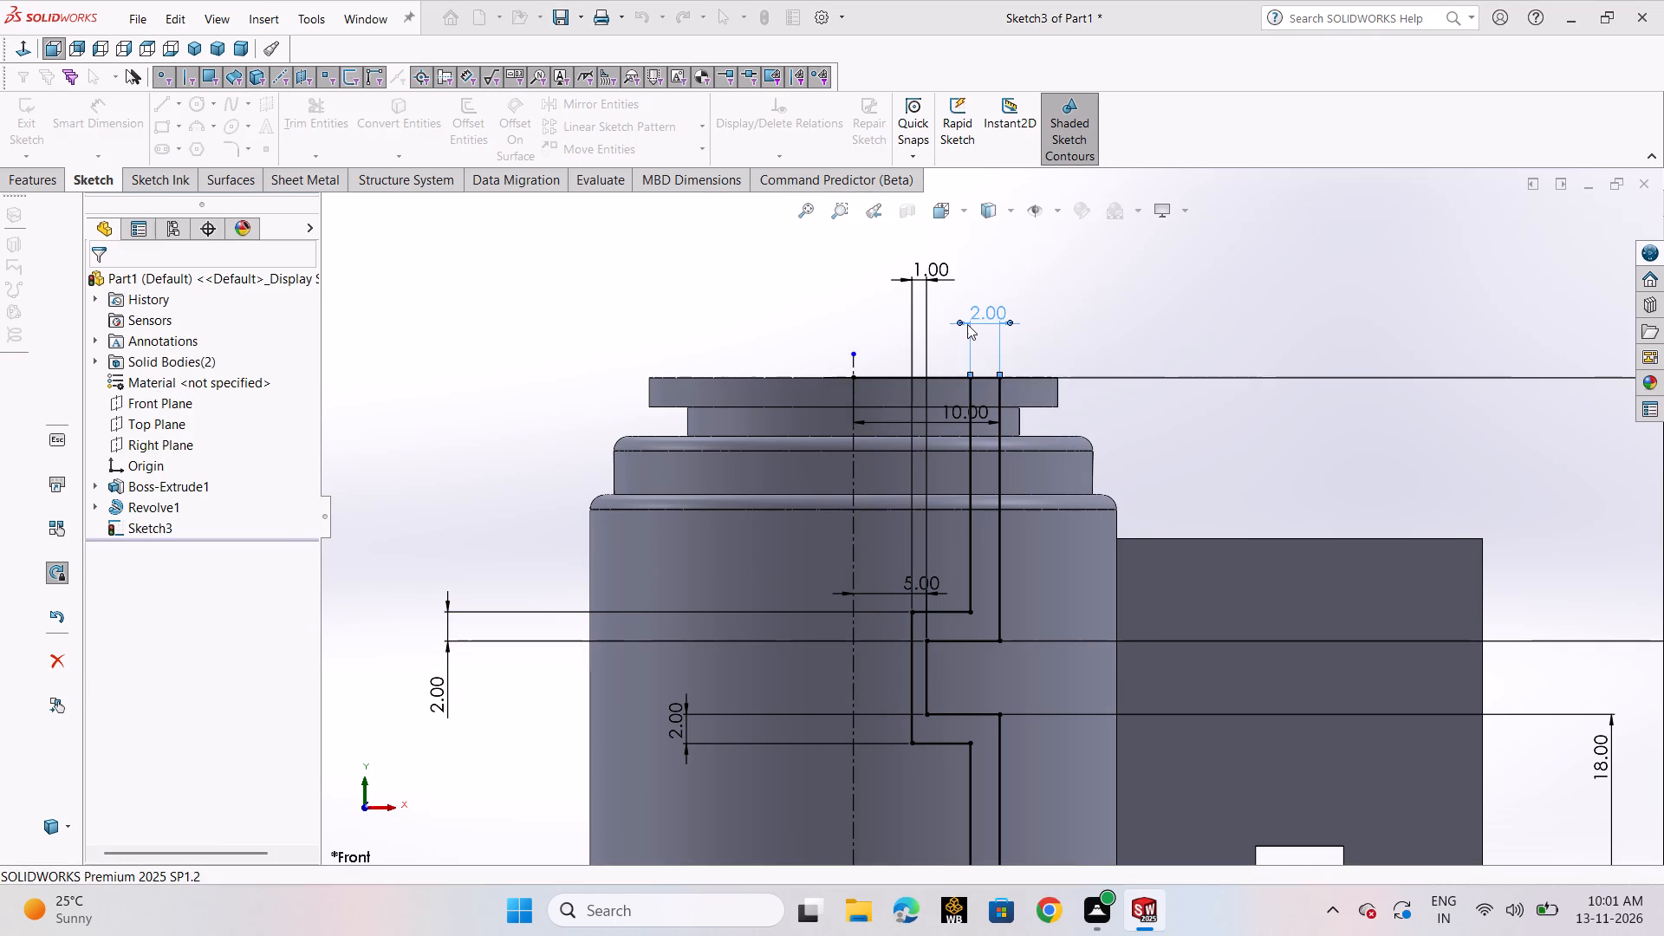
Set the gaps between the upper and the lower pairs of horizontal notch lines to 1 mm each.
scroll(974, 602, "up", 3)
scroll(965, 600, "down", 2)
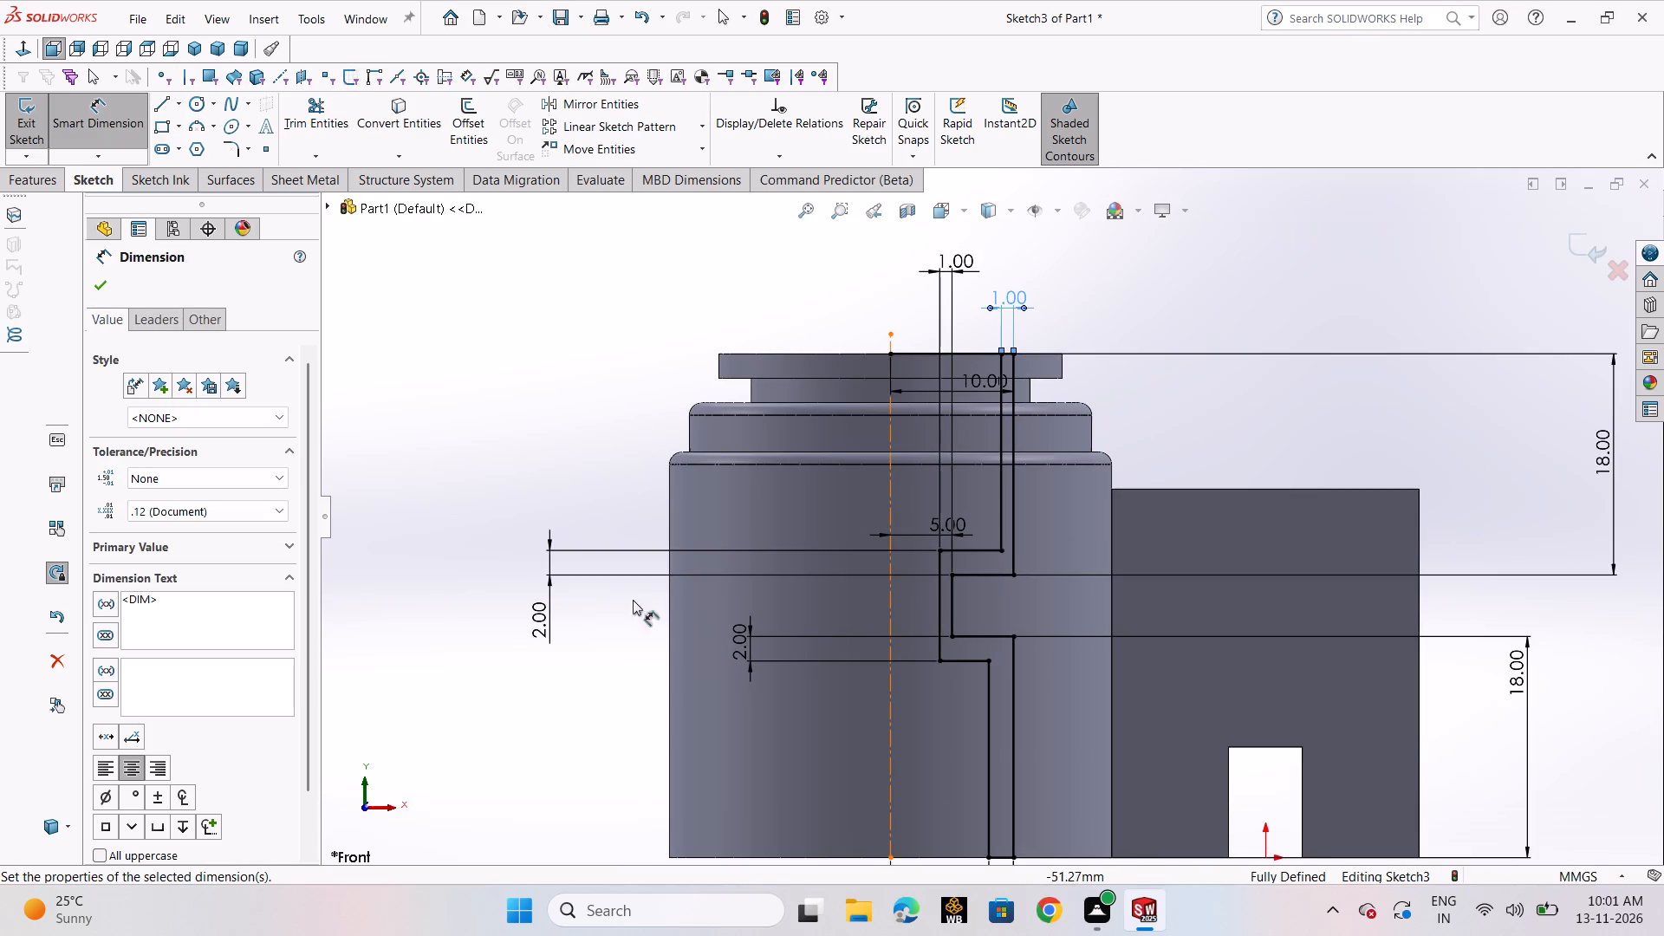
double_click(550, 620)
key("1")
key("Return")
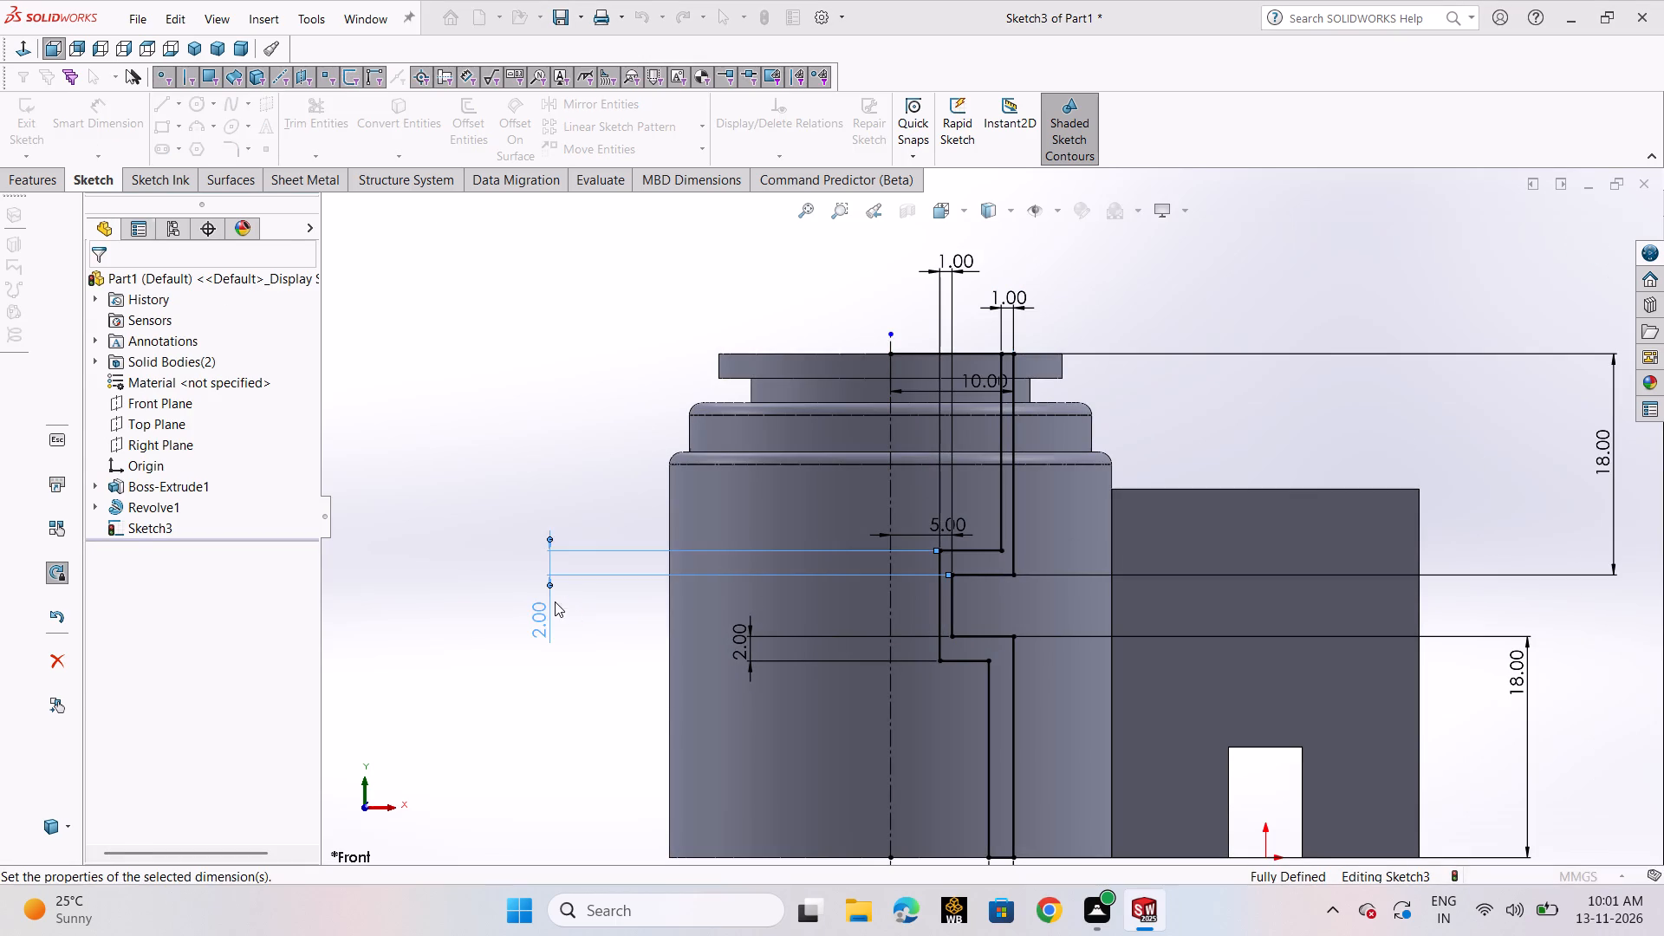
double_click(740, 644)
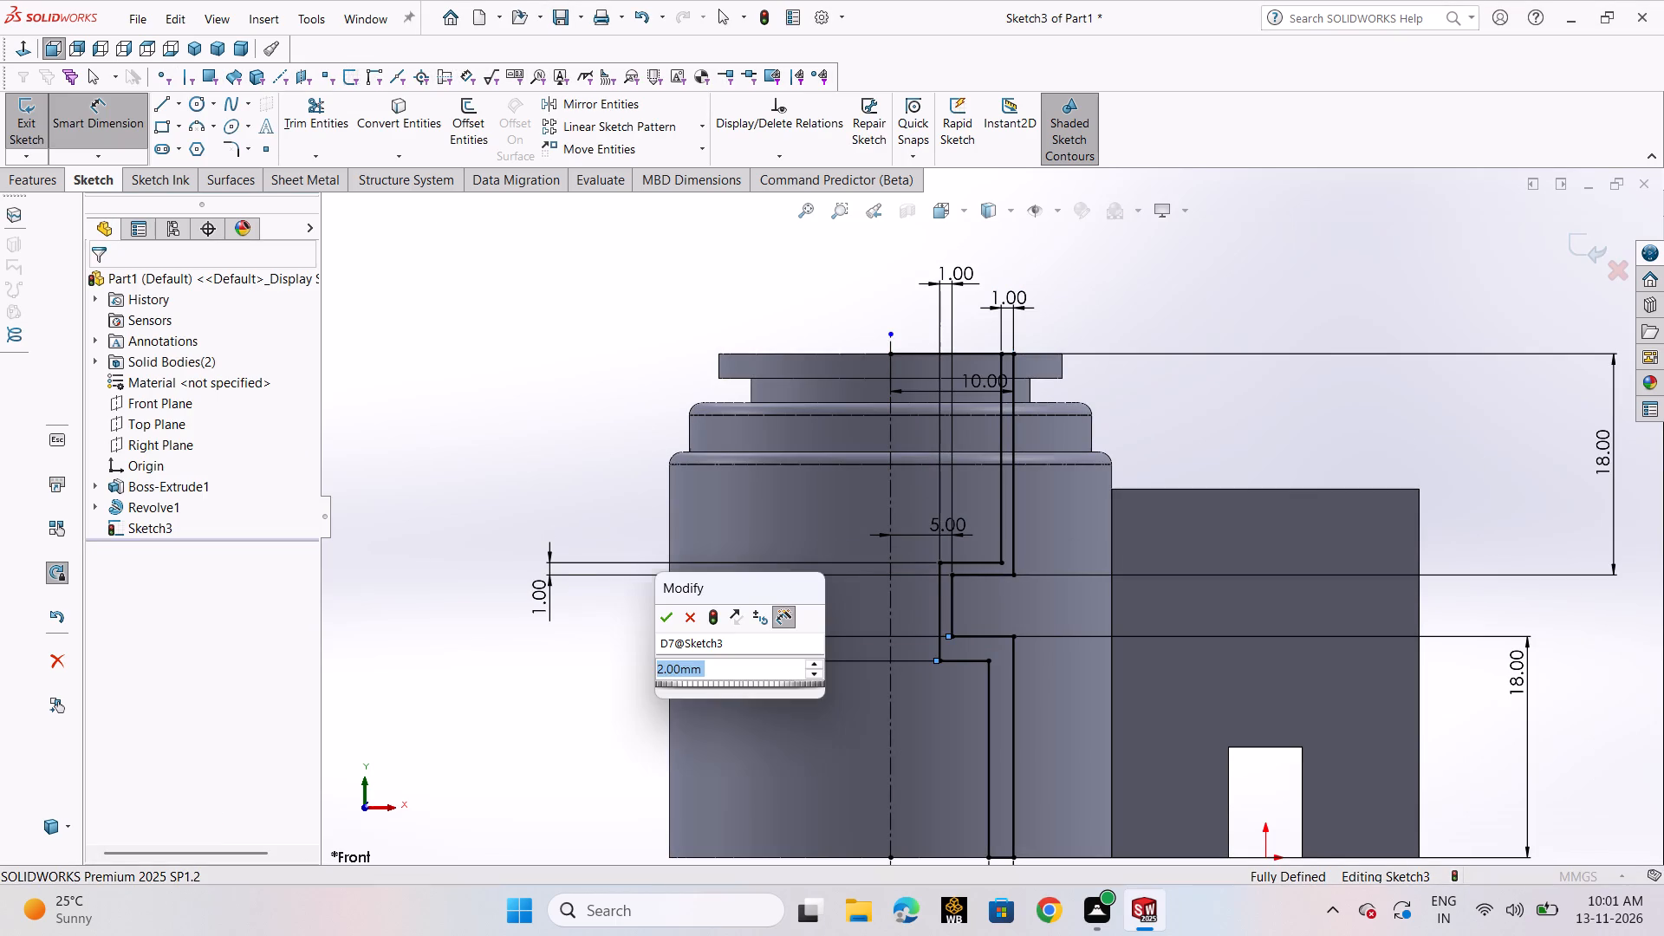
key("1")
key("Return")
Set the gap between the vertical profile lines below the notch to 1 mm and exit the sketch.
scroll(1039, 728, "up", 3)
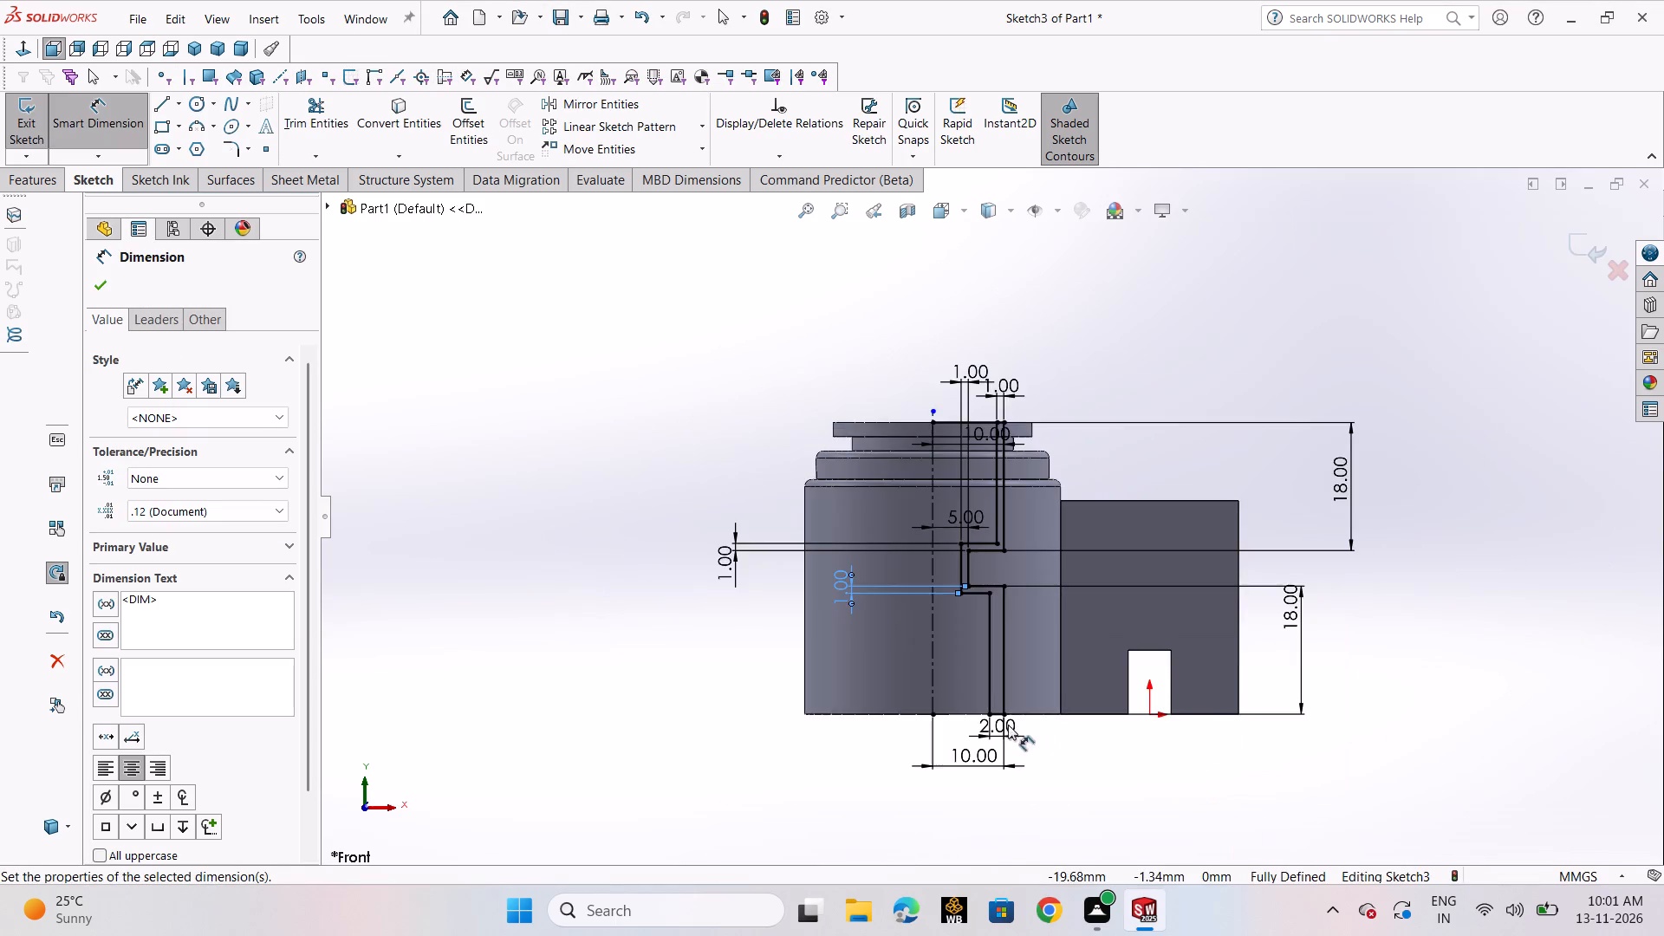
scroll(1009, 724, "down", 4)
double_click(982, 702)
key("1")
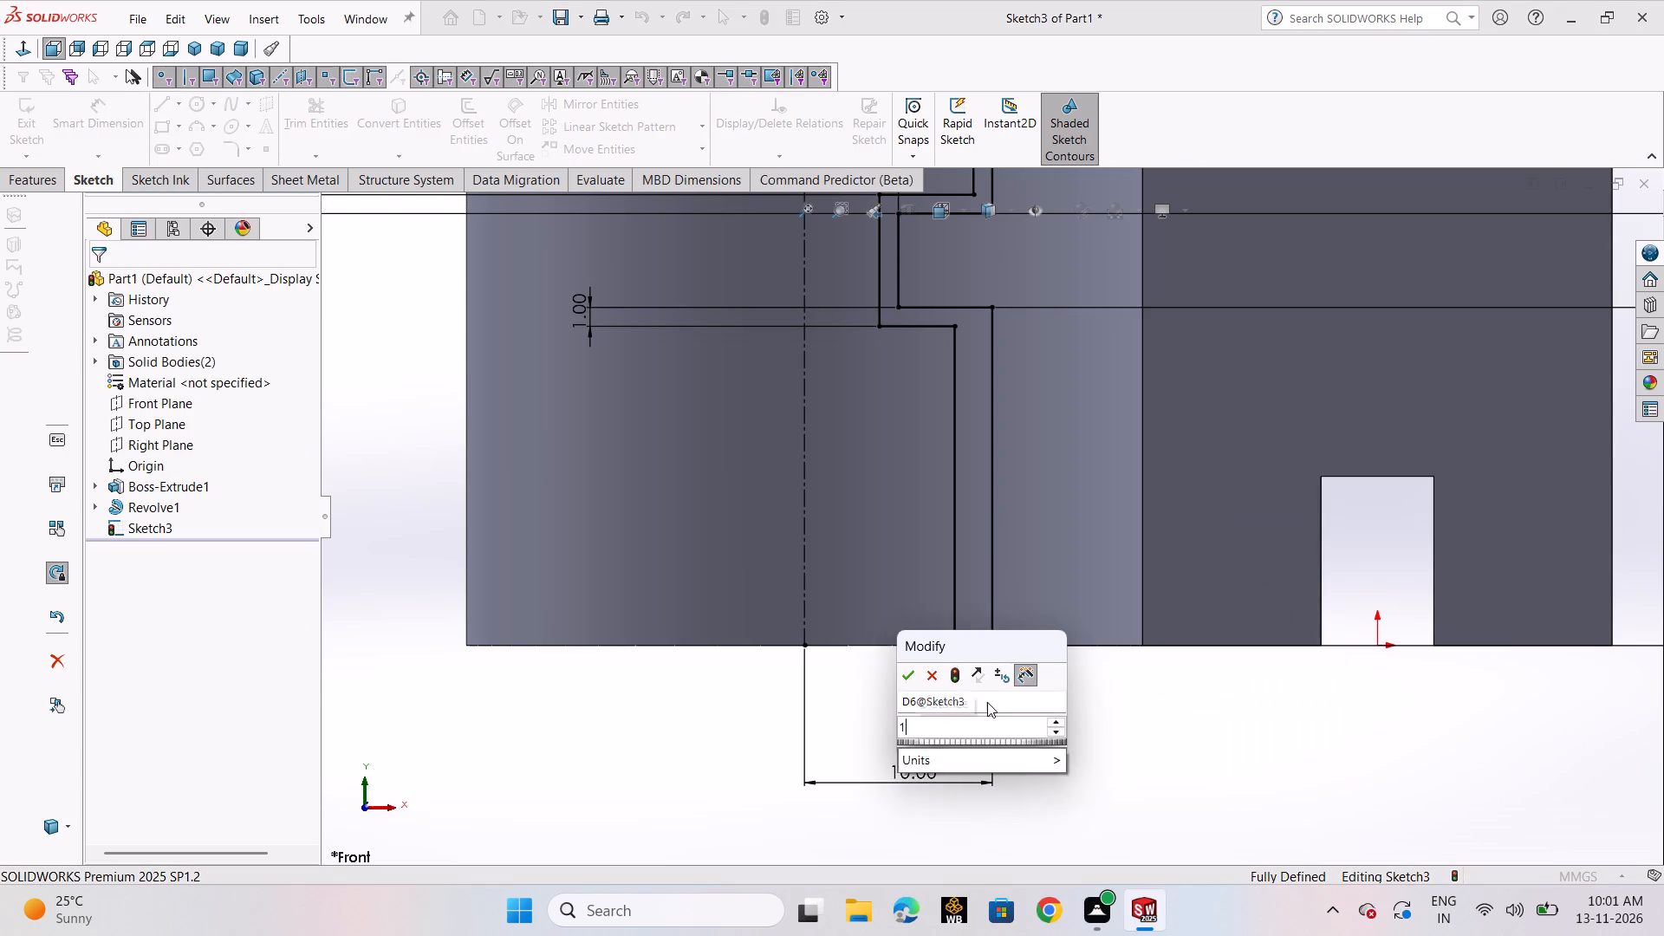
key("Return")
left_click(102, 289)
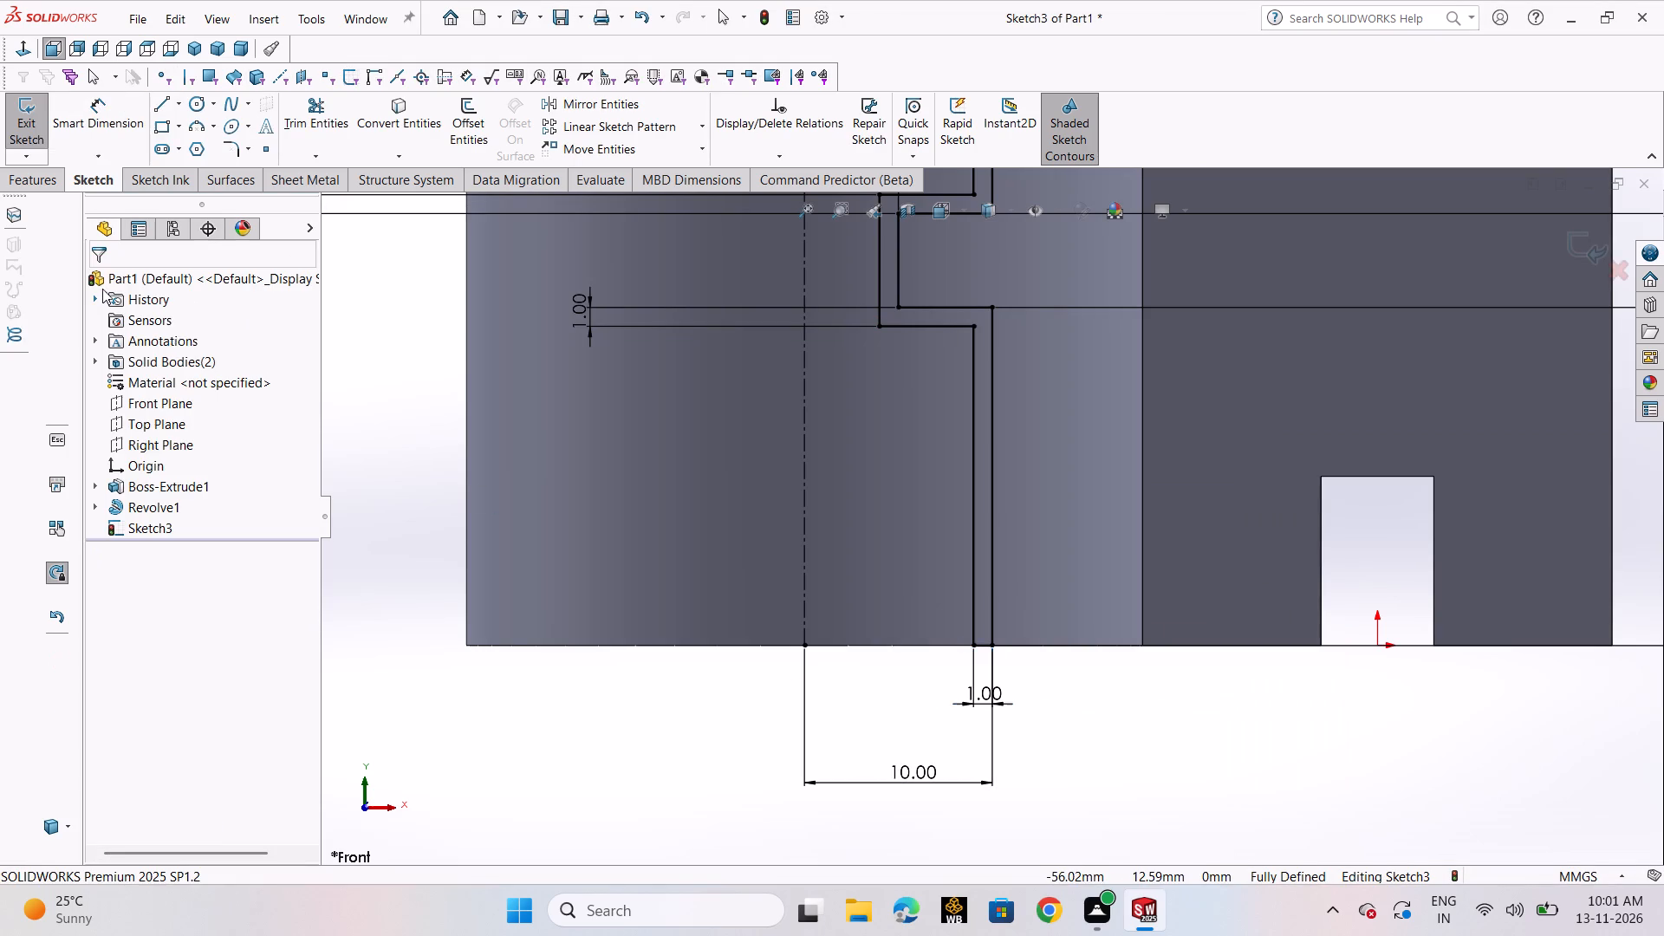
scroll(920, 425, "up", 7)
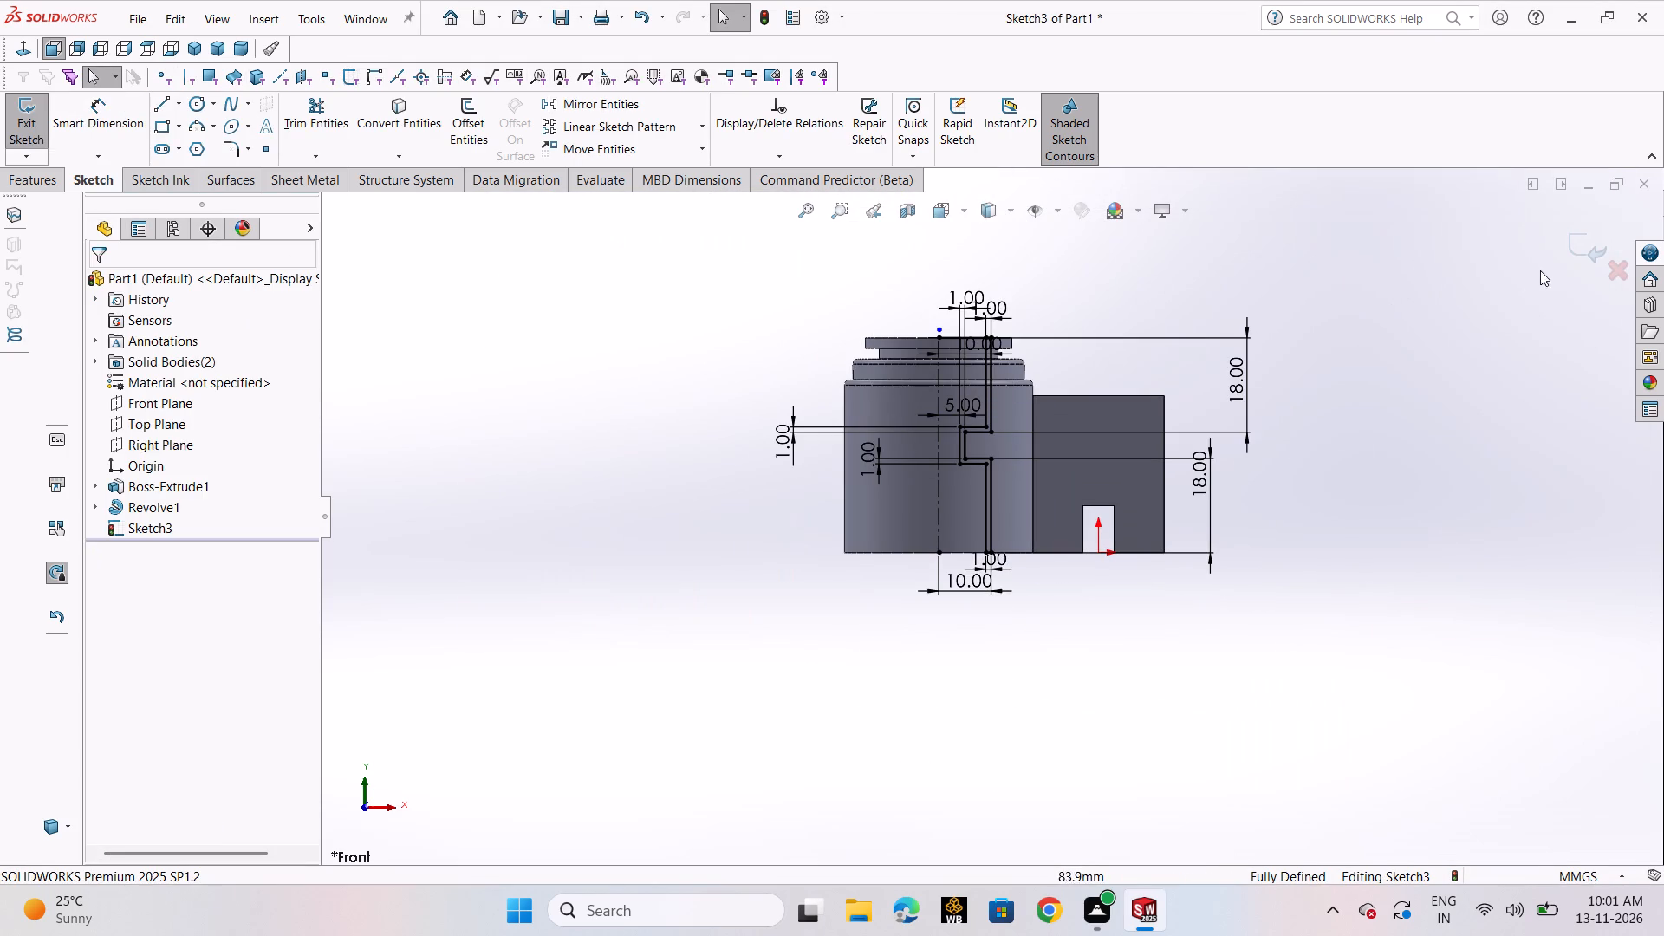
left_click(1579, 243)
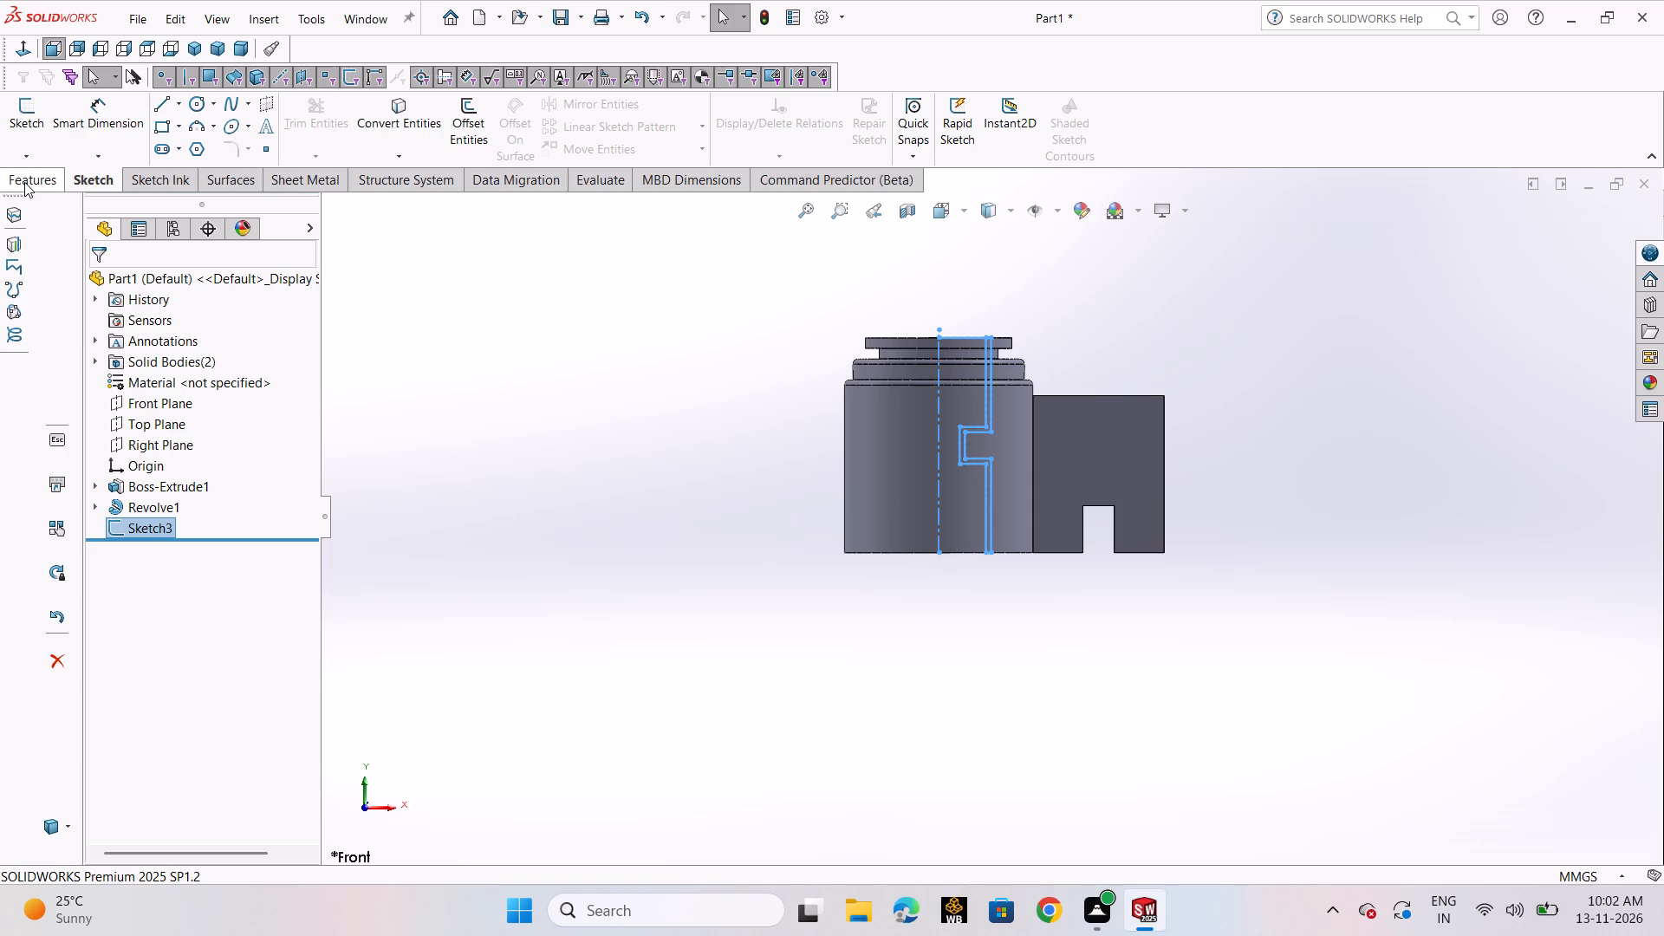
Delete the notched-profile sketch from the part.
right_click(161, 527)
left_click(218, 646)
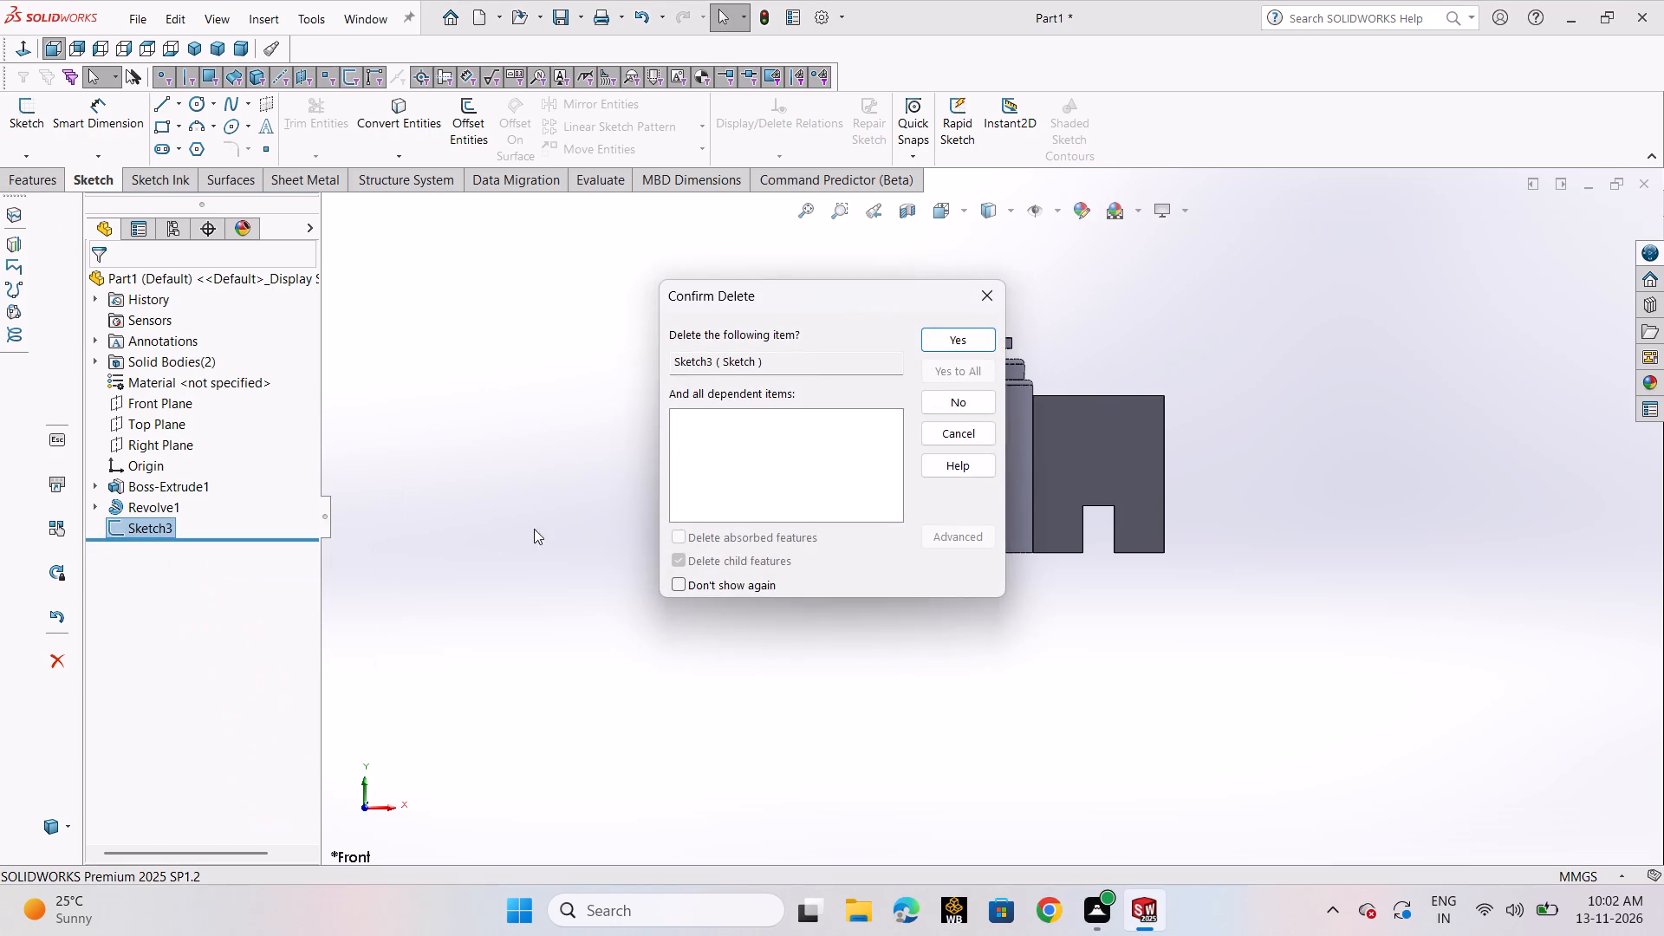
left_click(978, 343)
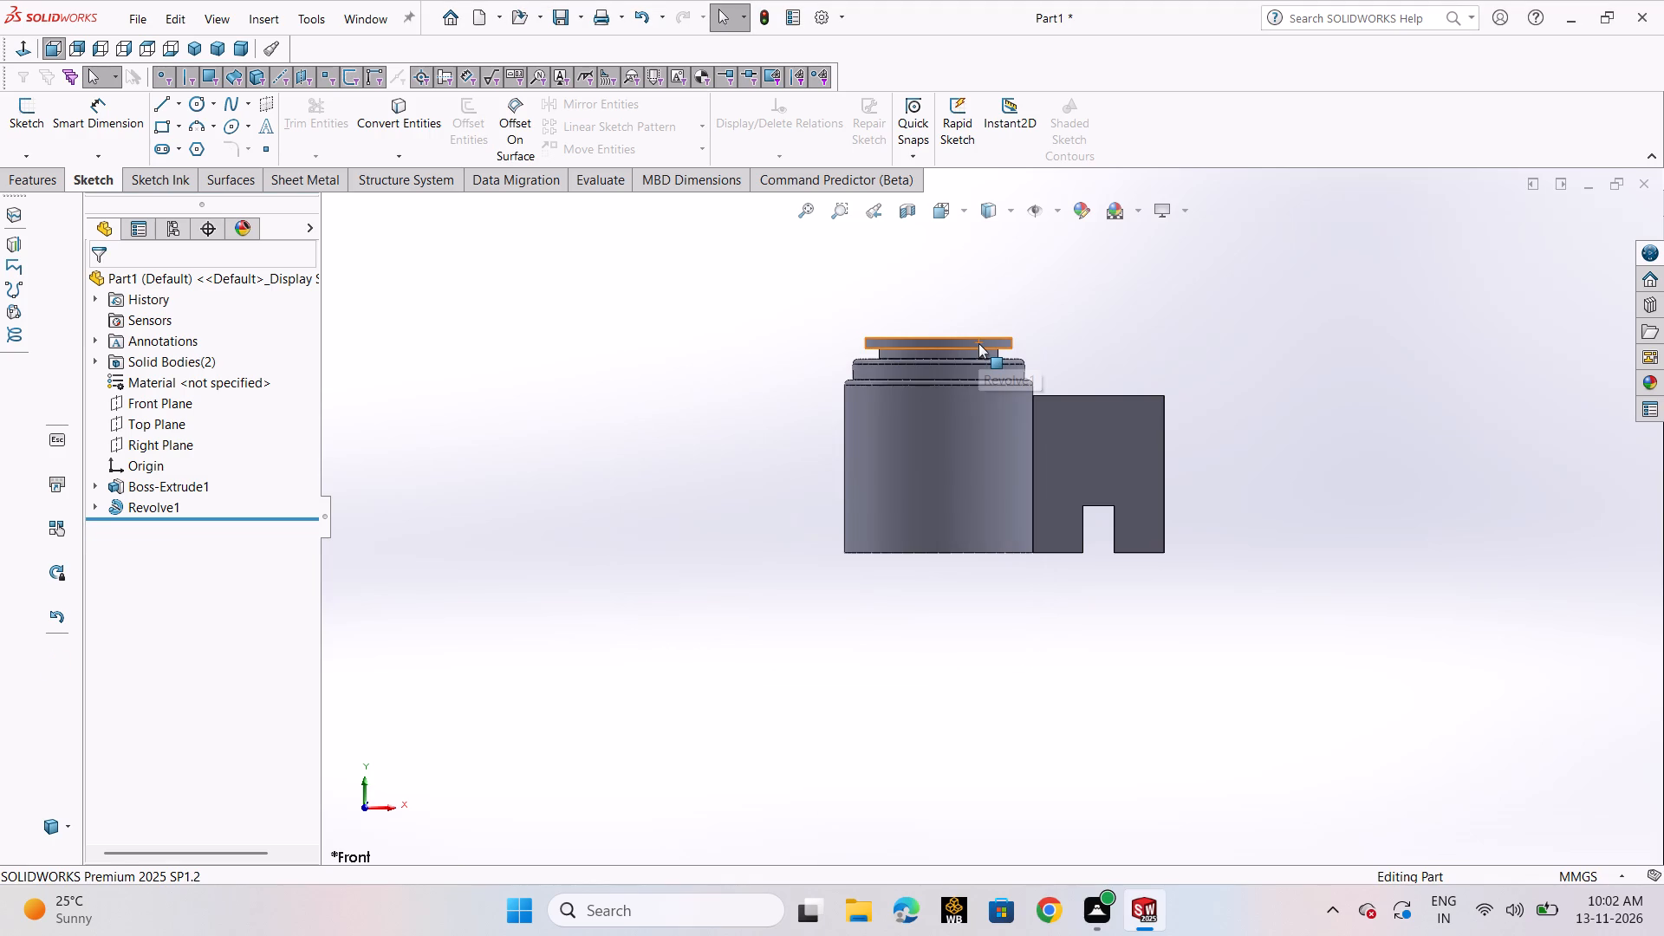
Create a reference plane midway between the Top Plane and the revolved body's top circular face.
left_click(138, 419)
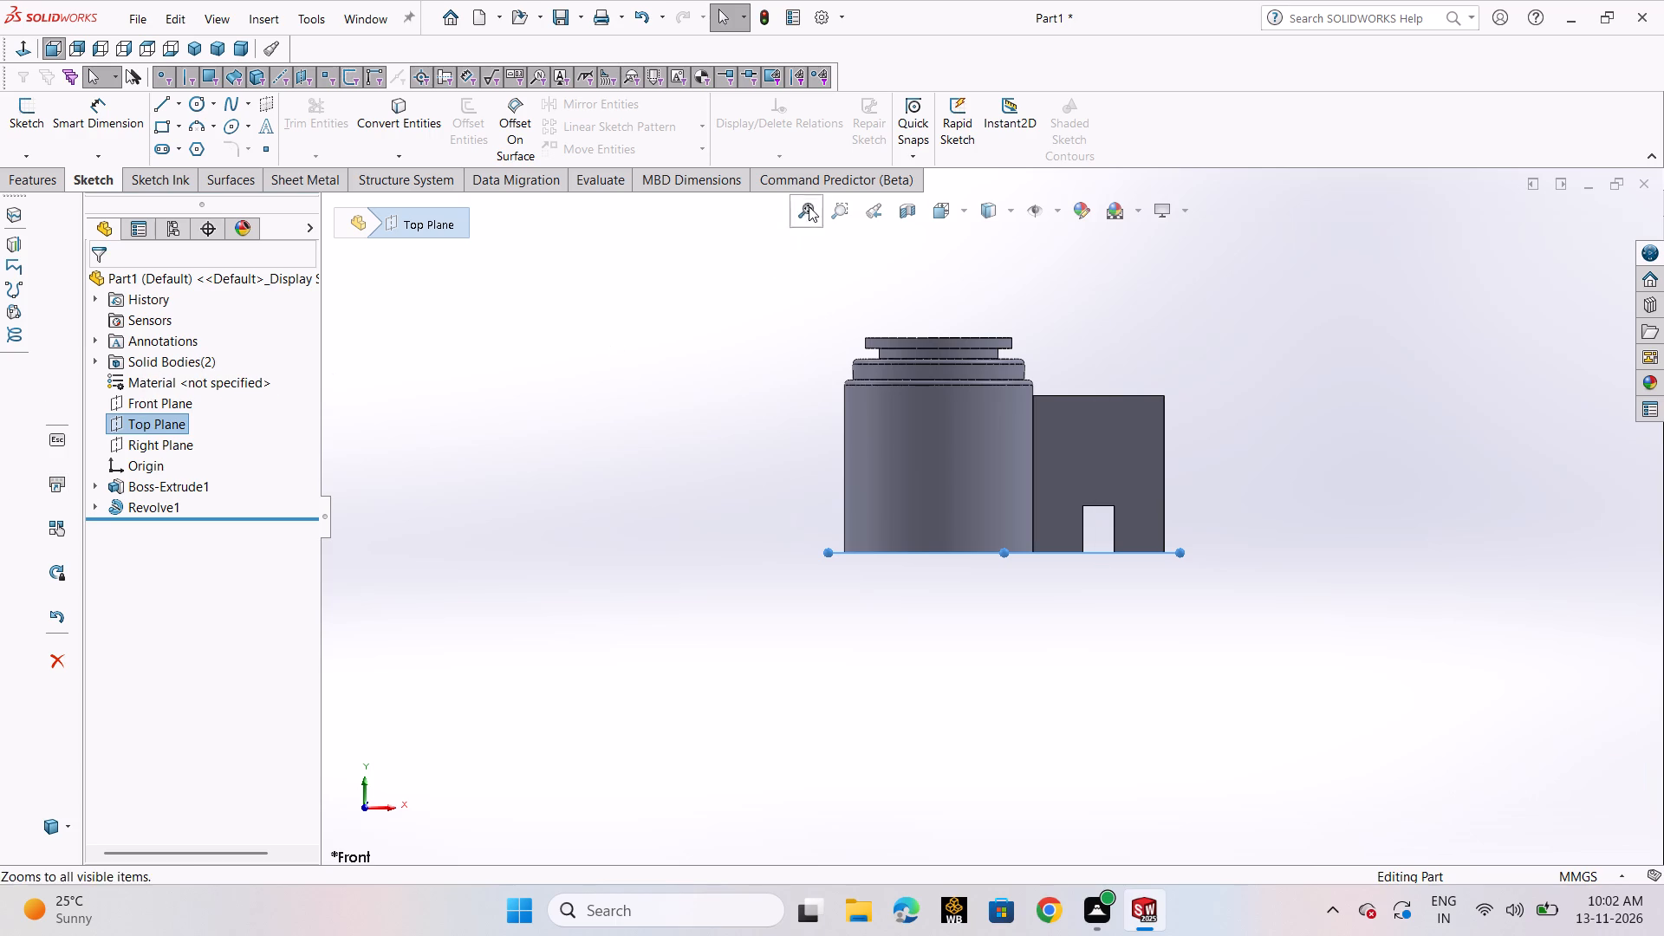
left_click(23, 179)
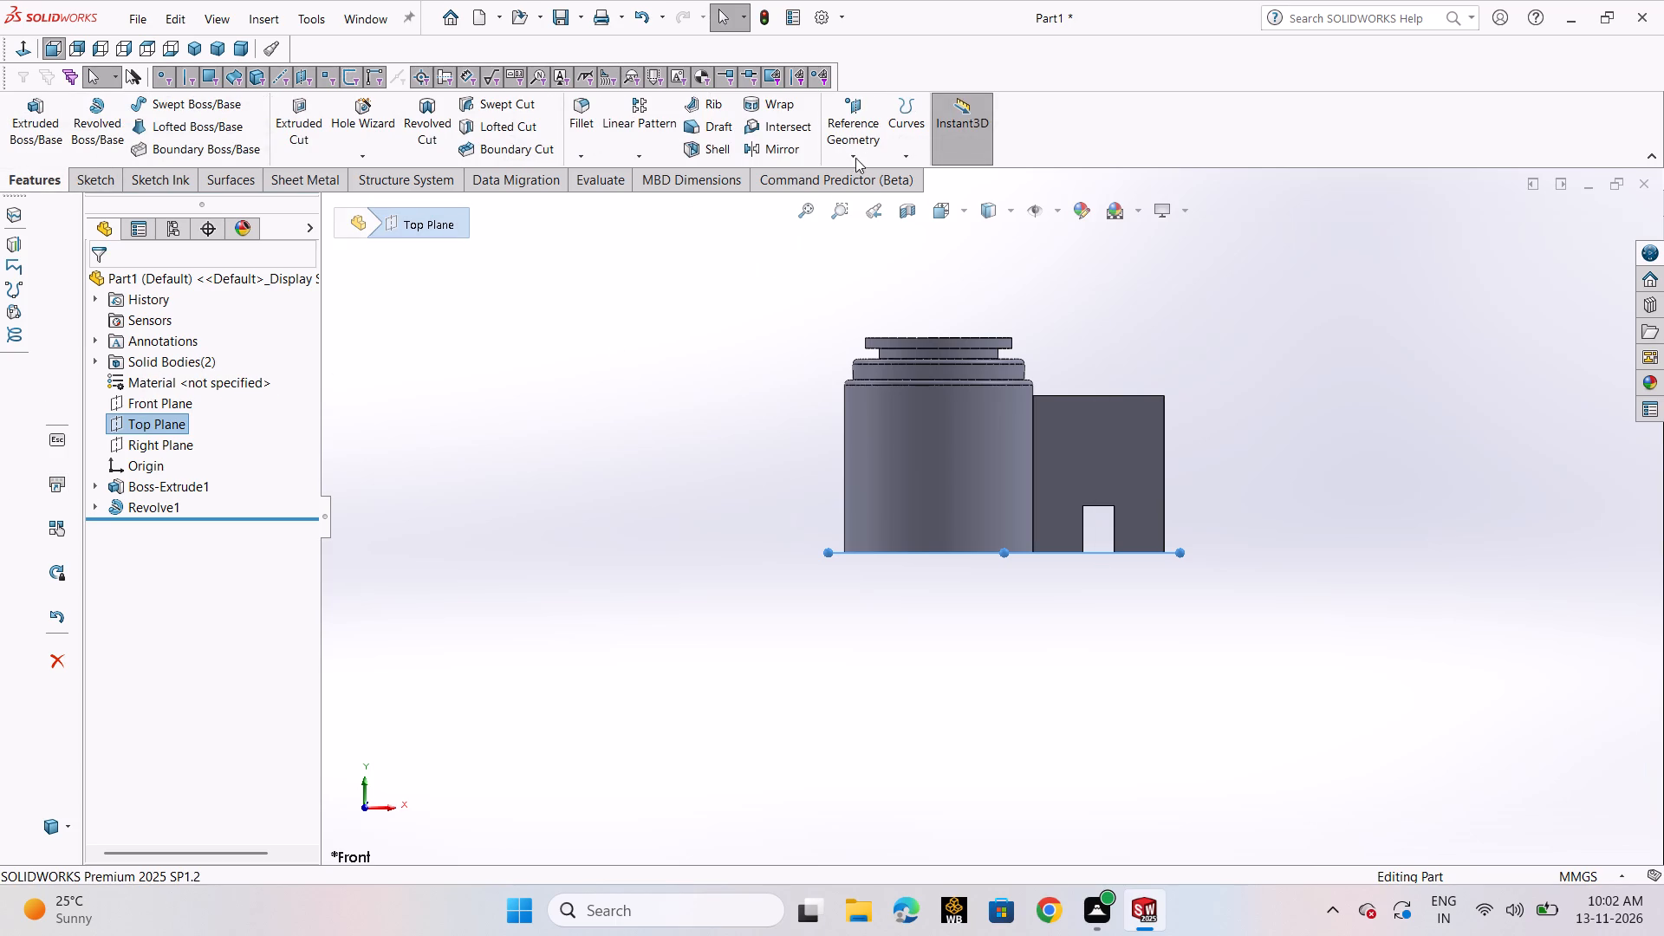
left_click(864, 151)
left_click(868, 185)
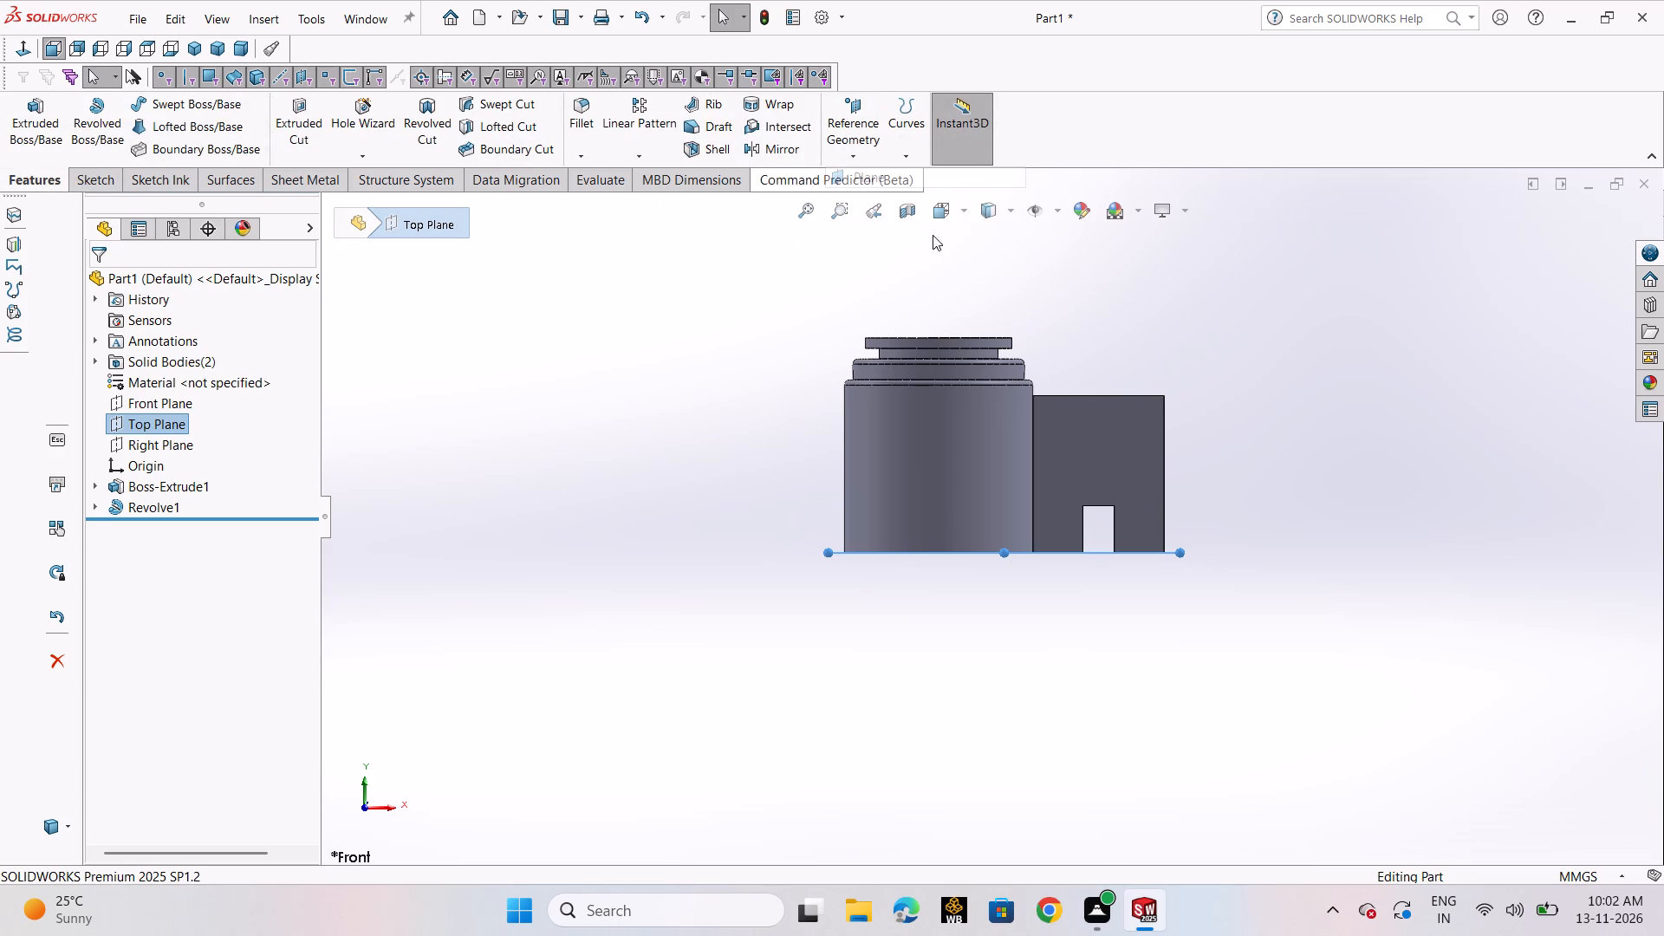
middle_click_drag(957, 249, 937, 424)
middle_click_drag(1145, 382, 1035, 490)
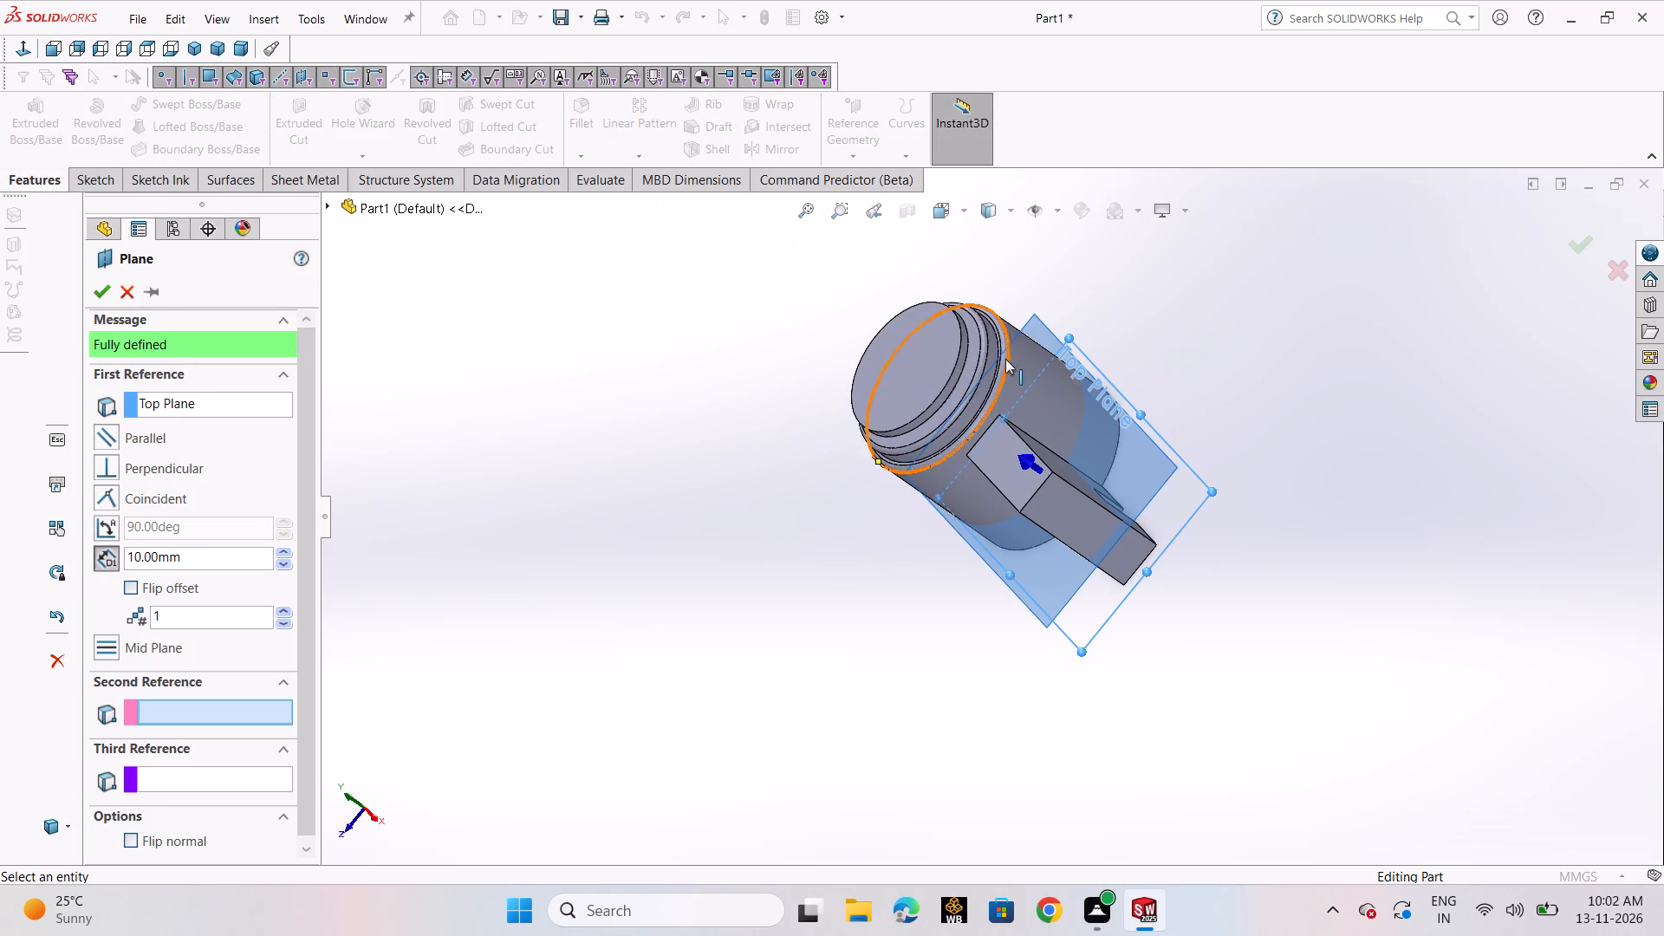
left_click(939, 360)
middle_click_drag(1324, 421, 1191, 387)
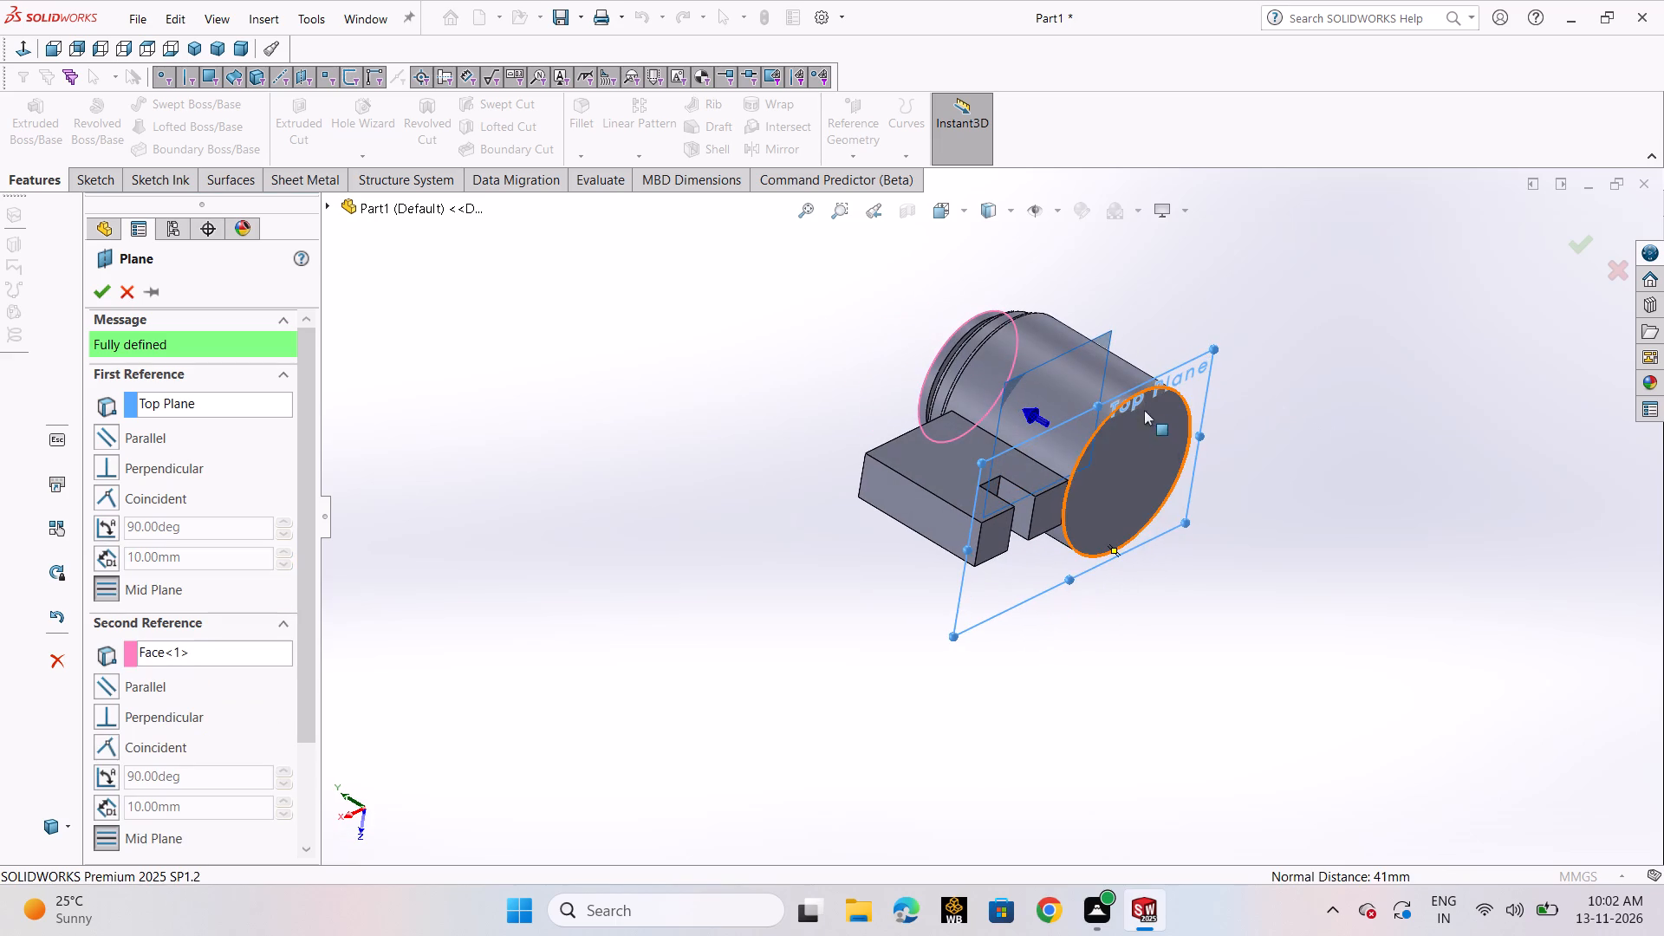
left_click(100, 292)
Start a sketch on the new mid plane and draw a circle about 11.4 mm in diameter near the revolved body's centre.
middle_click_drag(626, 459, 938, 404)
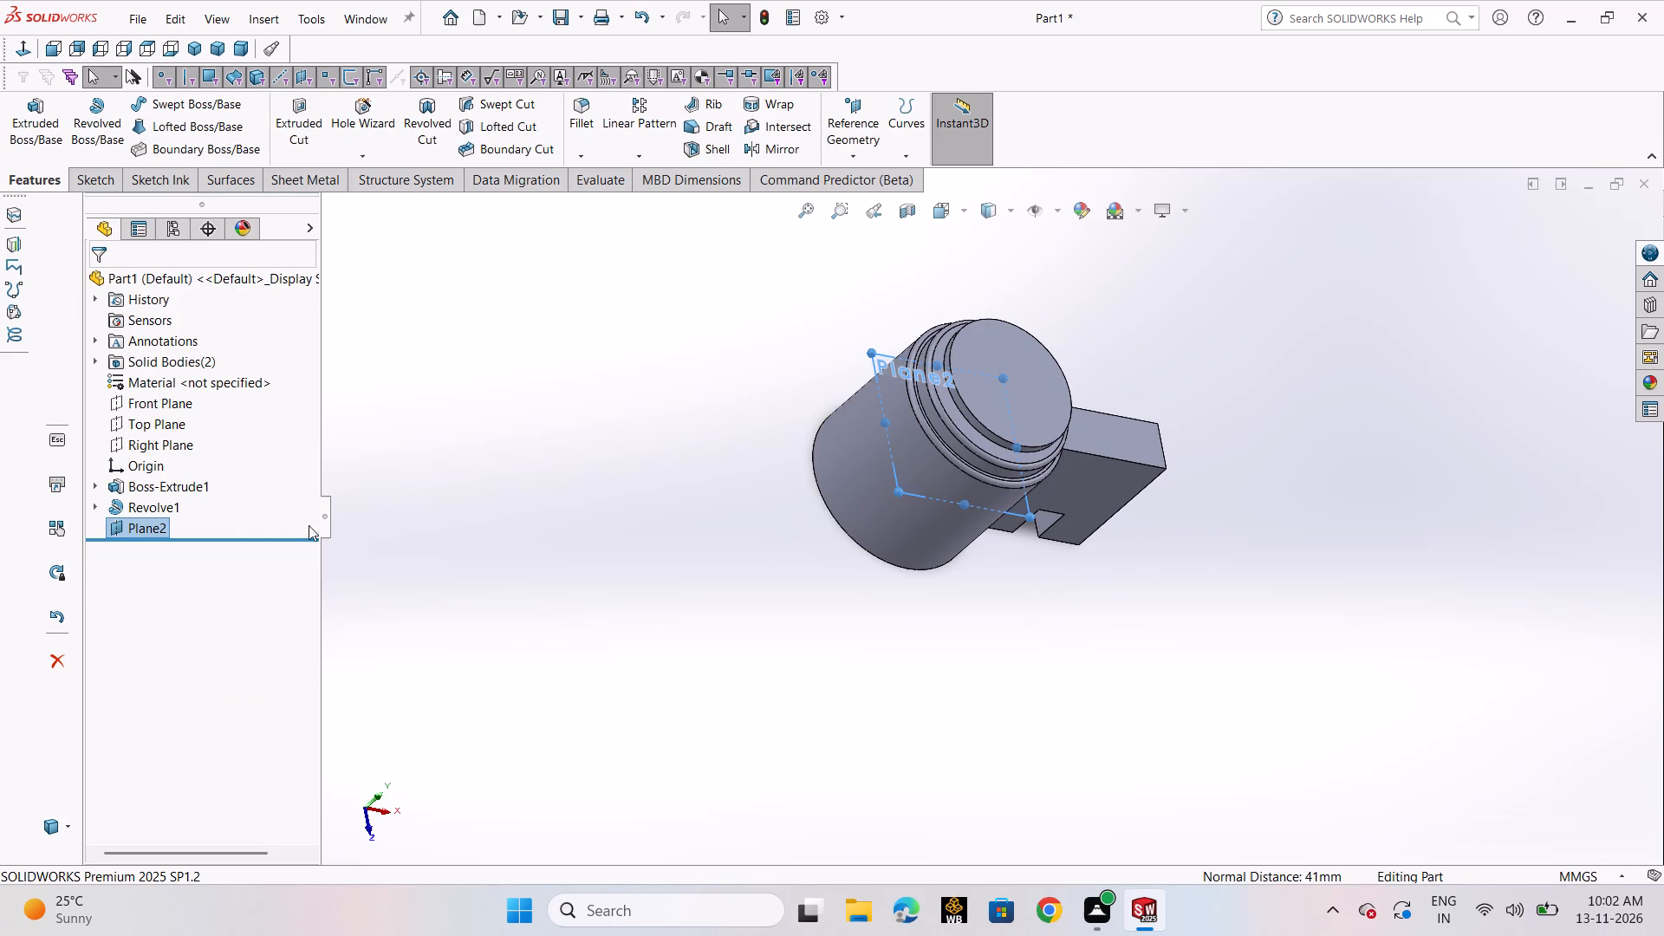
left_click(152, 527)
left_click(185, 492)
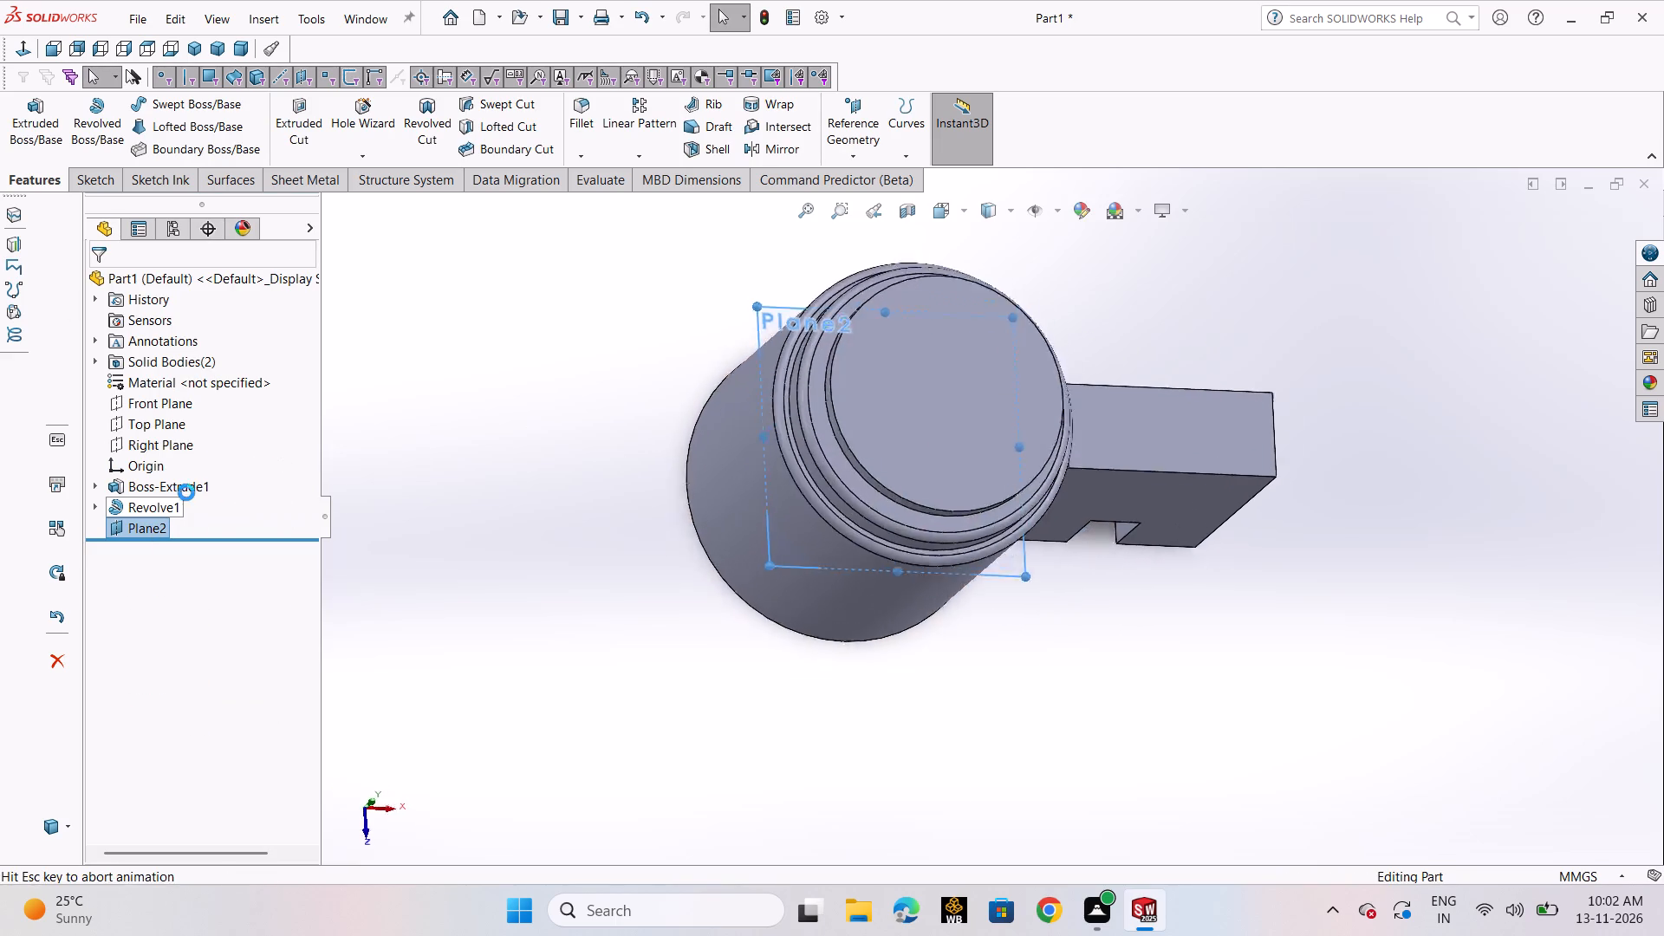
left_click(529, 425)
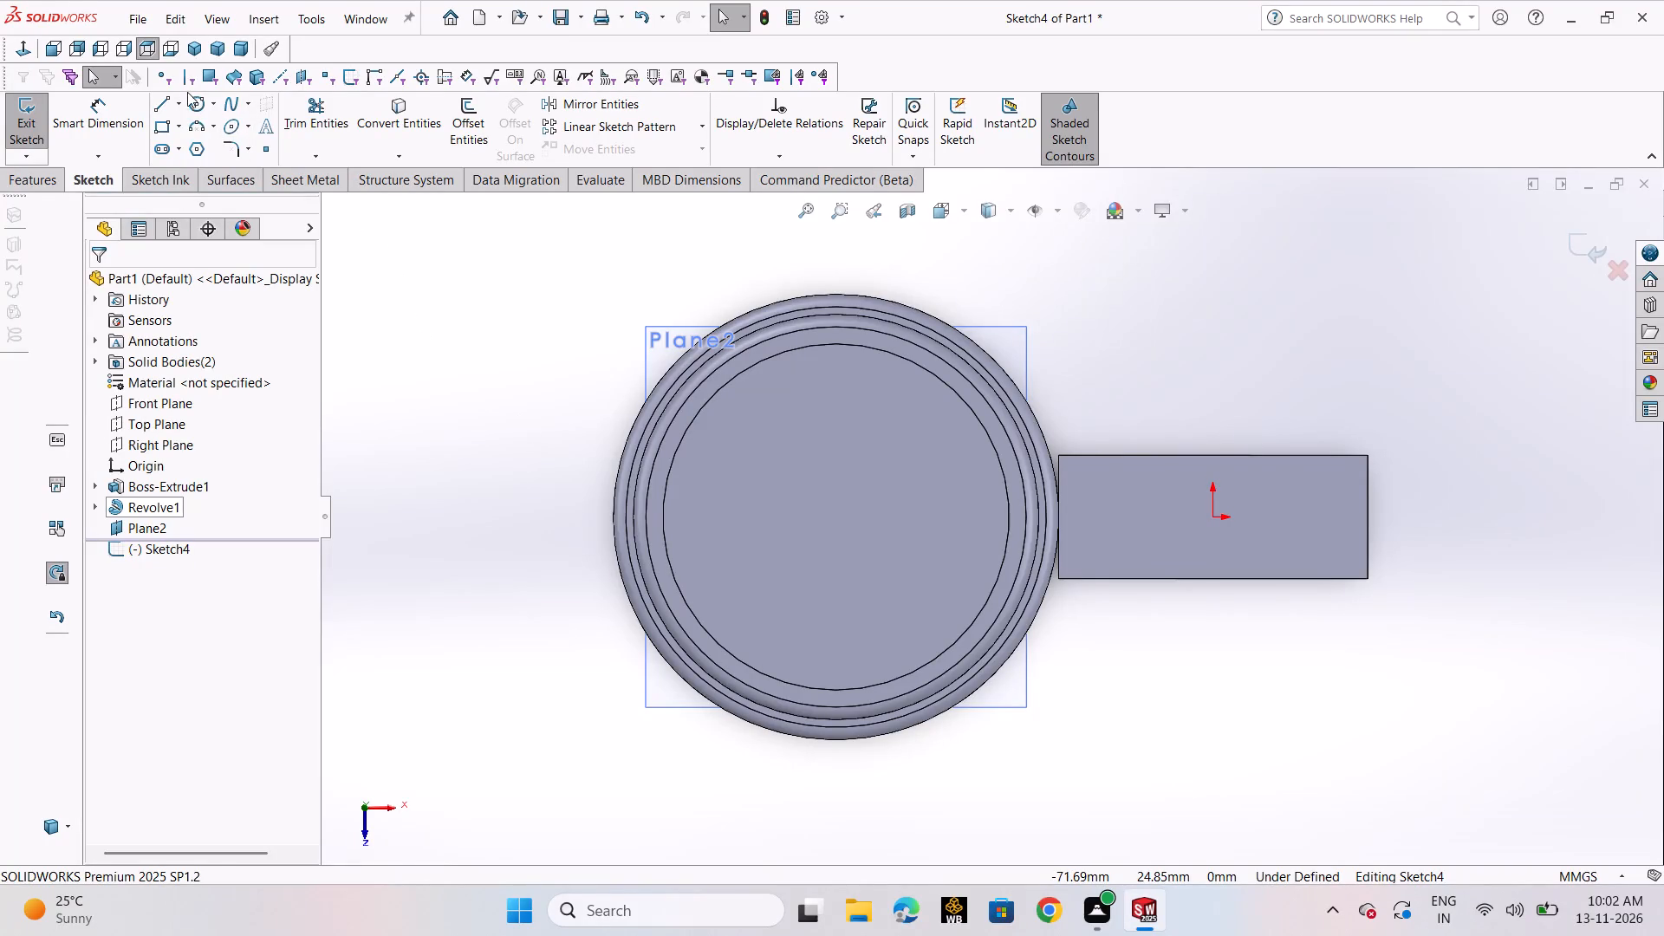
left_click(198, 103)
left_click(213, 123)
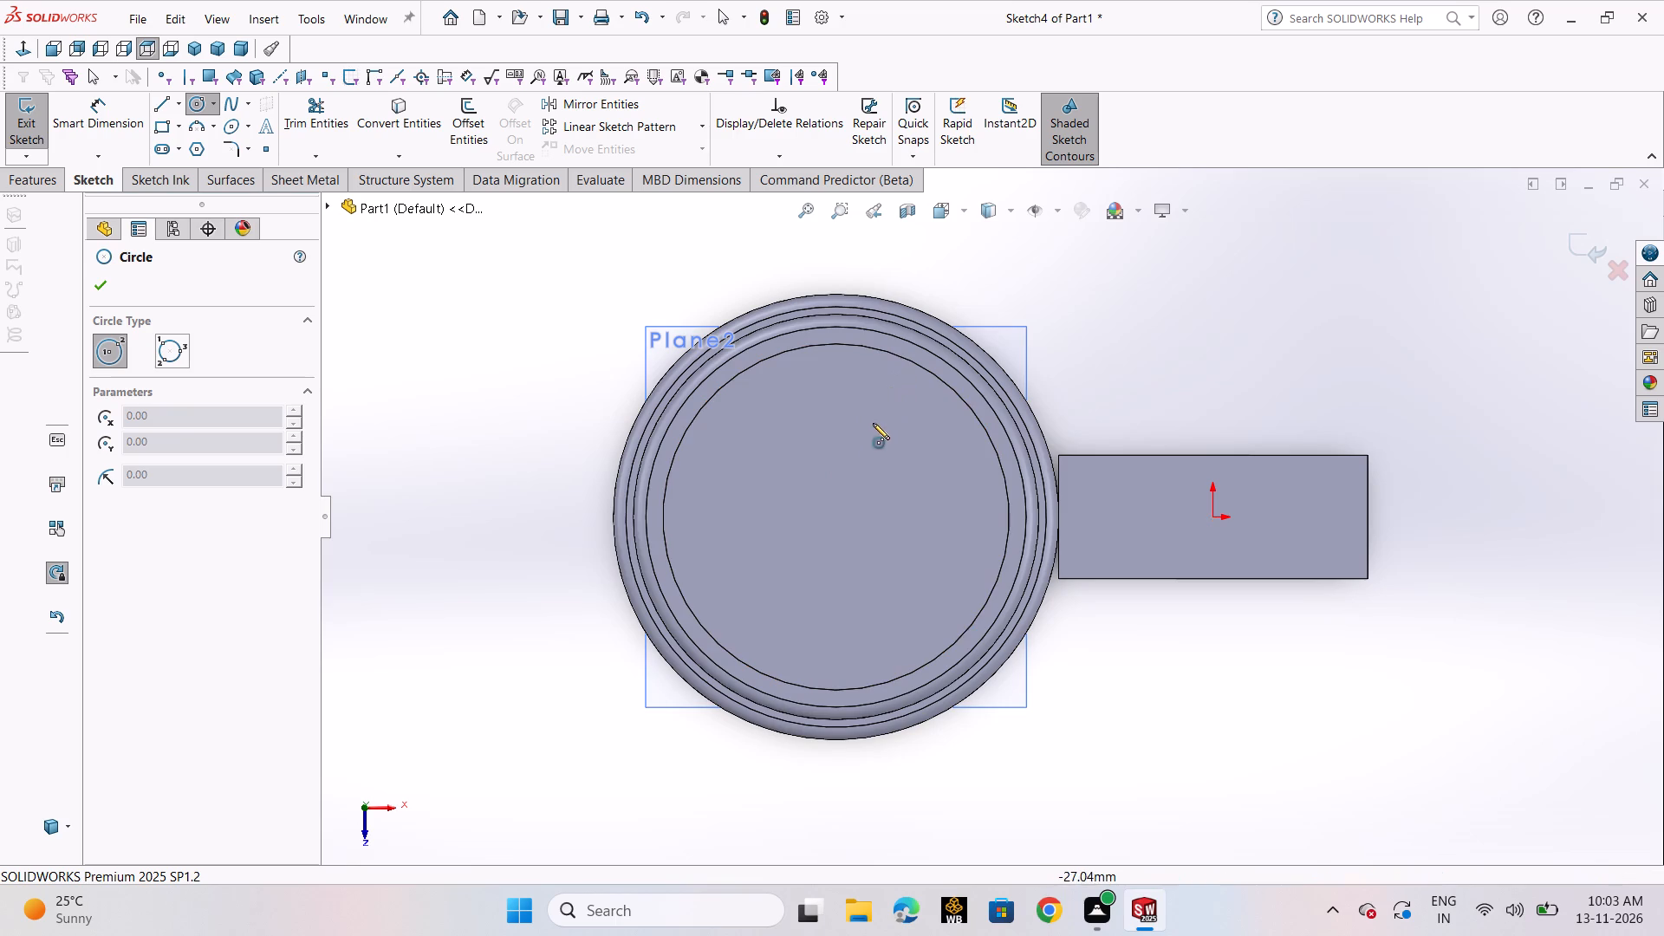
left_click(833, 500)
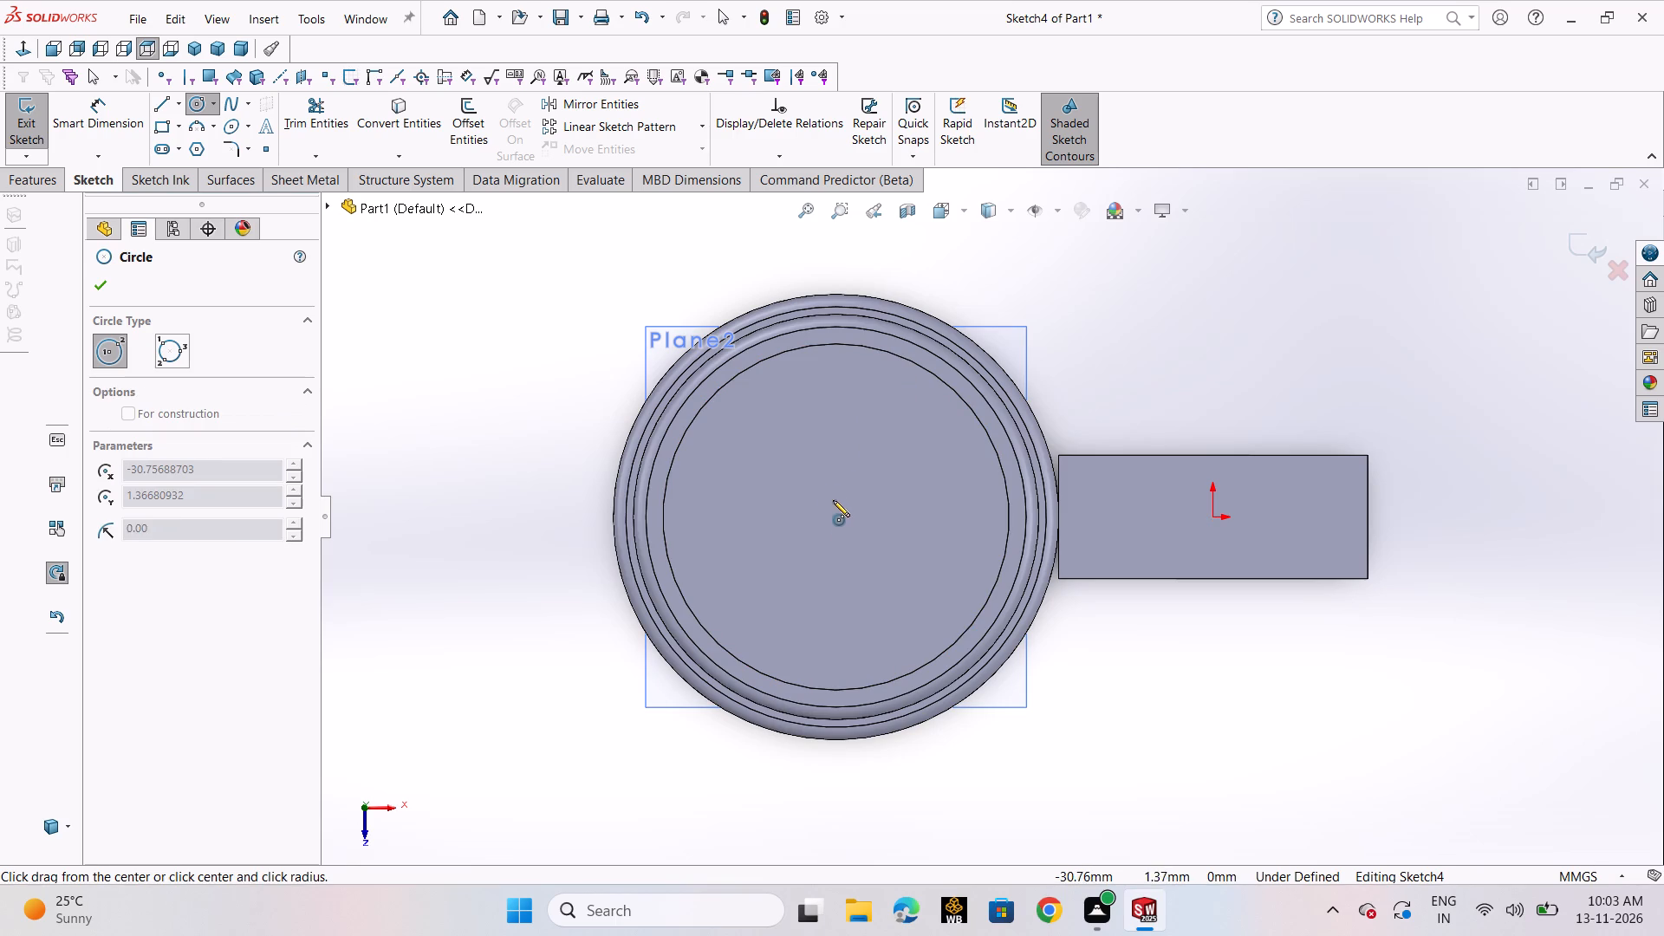
left_click(894, 536)
right_click(905, 532)
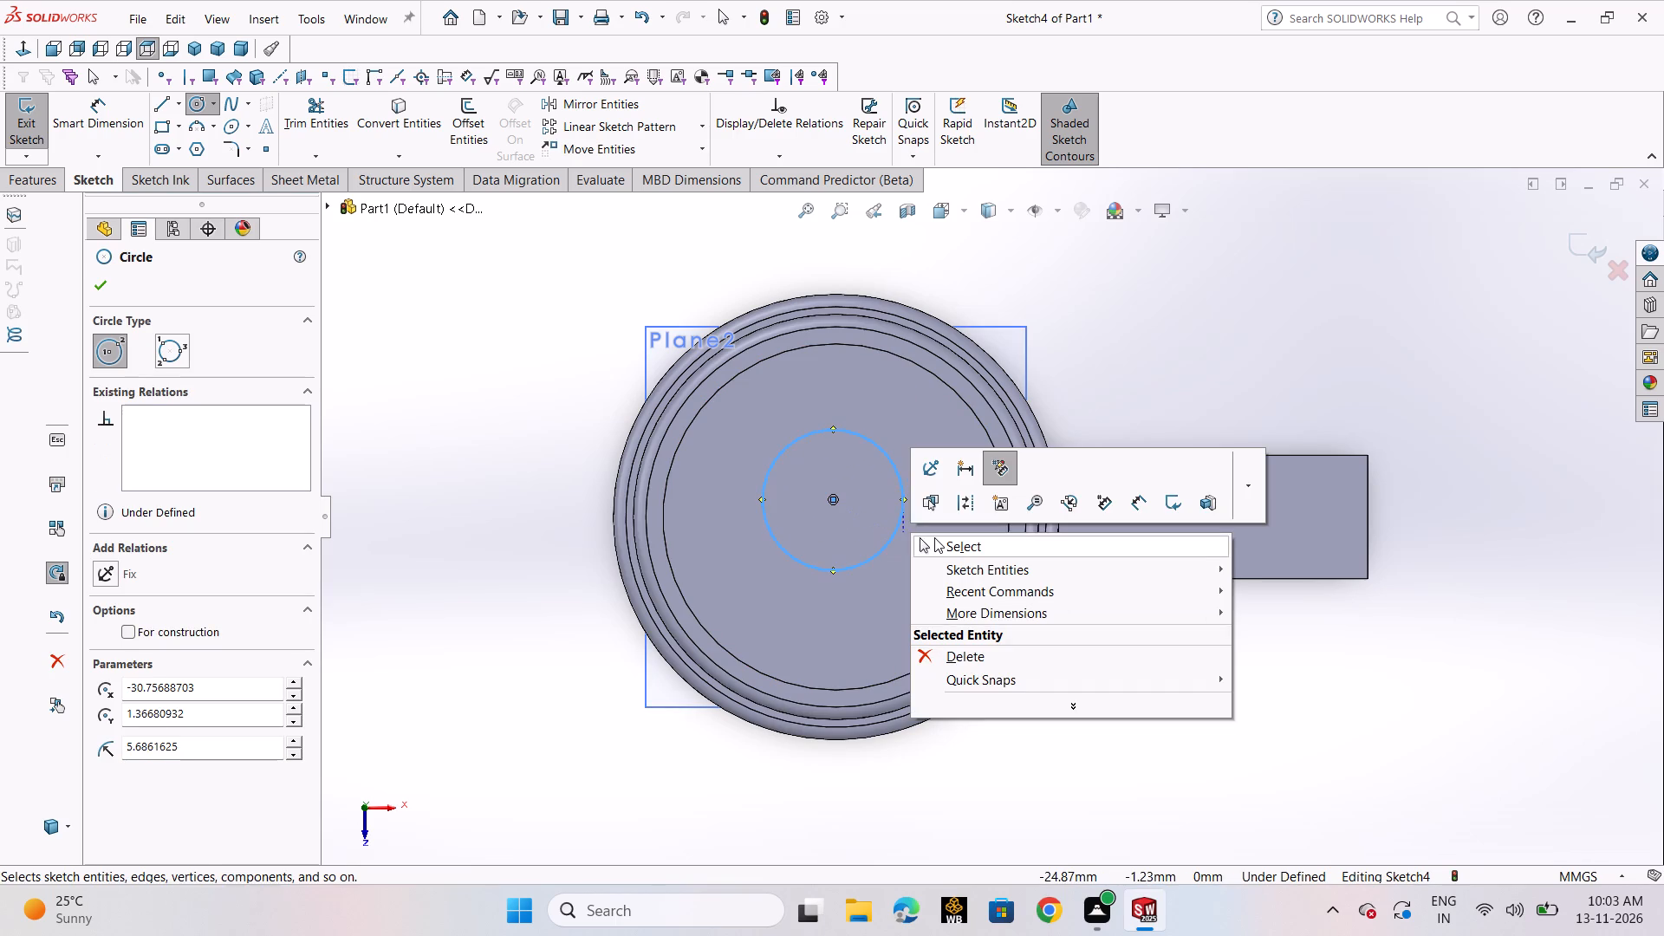
left_click(934, 537)
Dimension the circle's diameter at 10 mm.
left_click(91, 125)
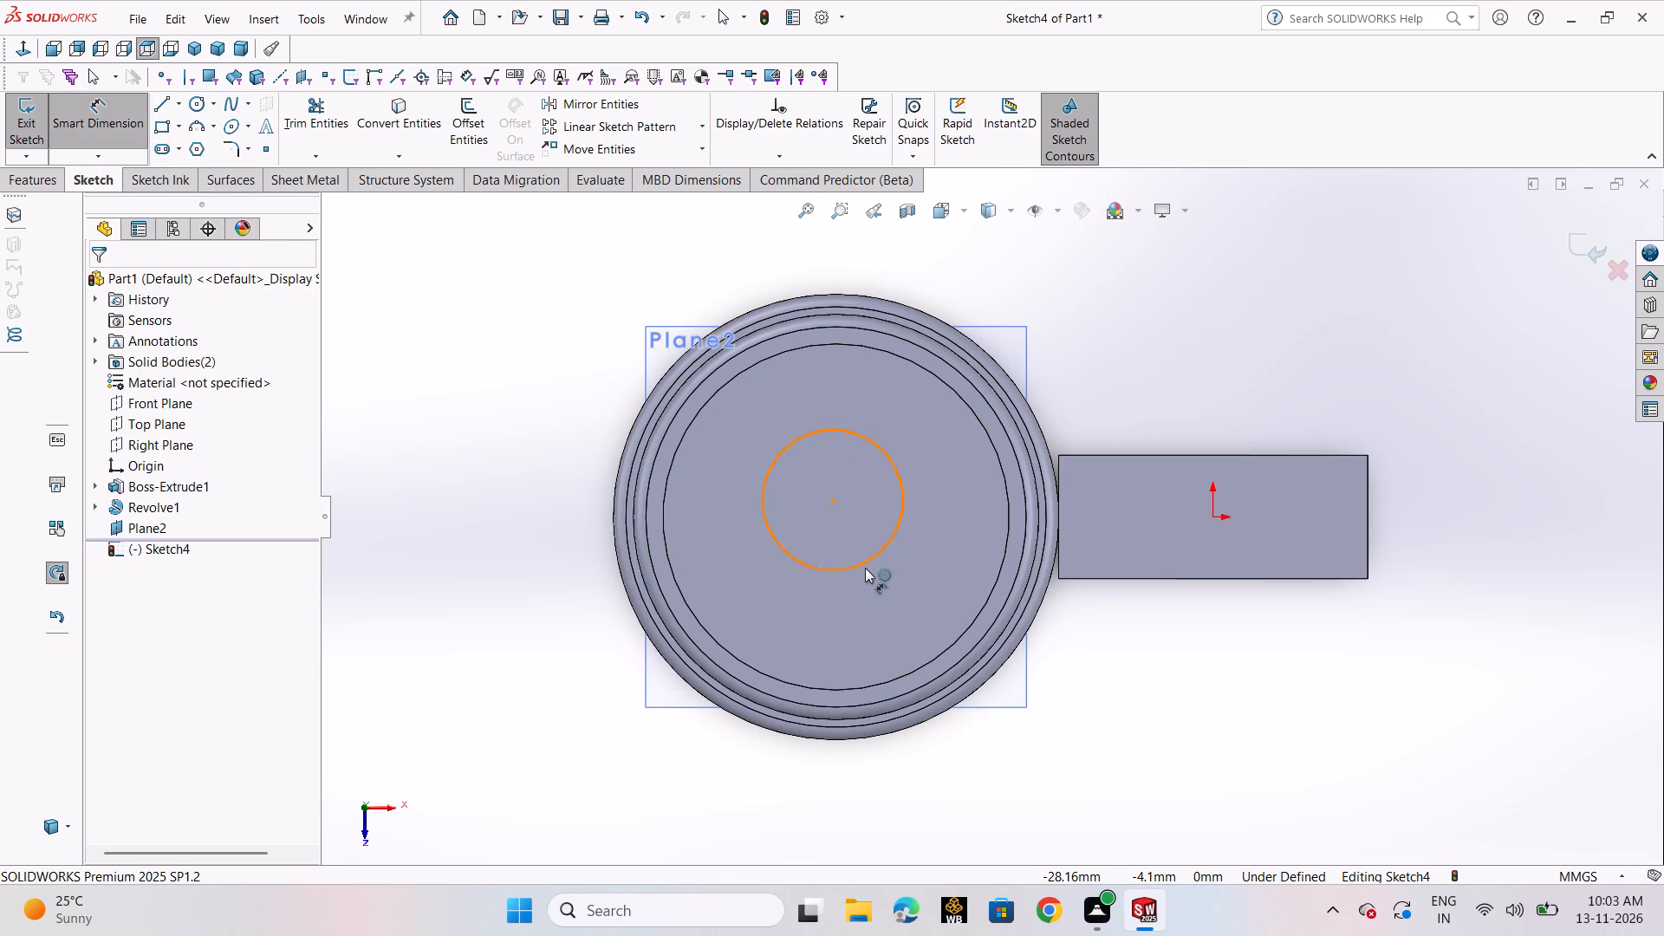
left_click(865, 568)
left_click(387, 454)
type("10")
key("Return")
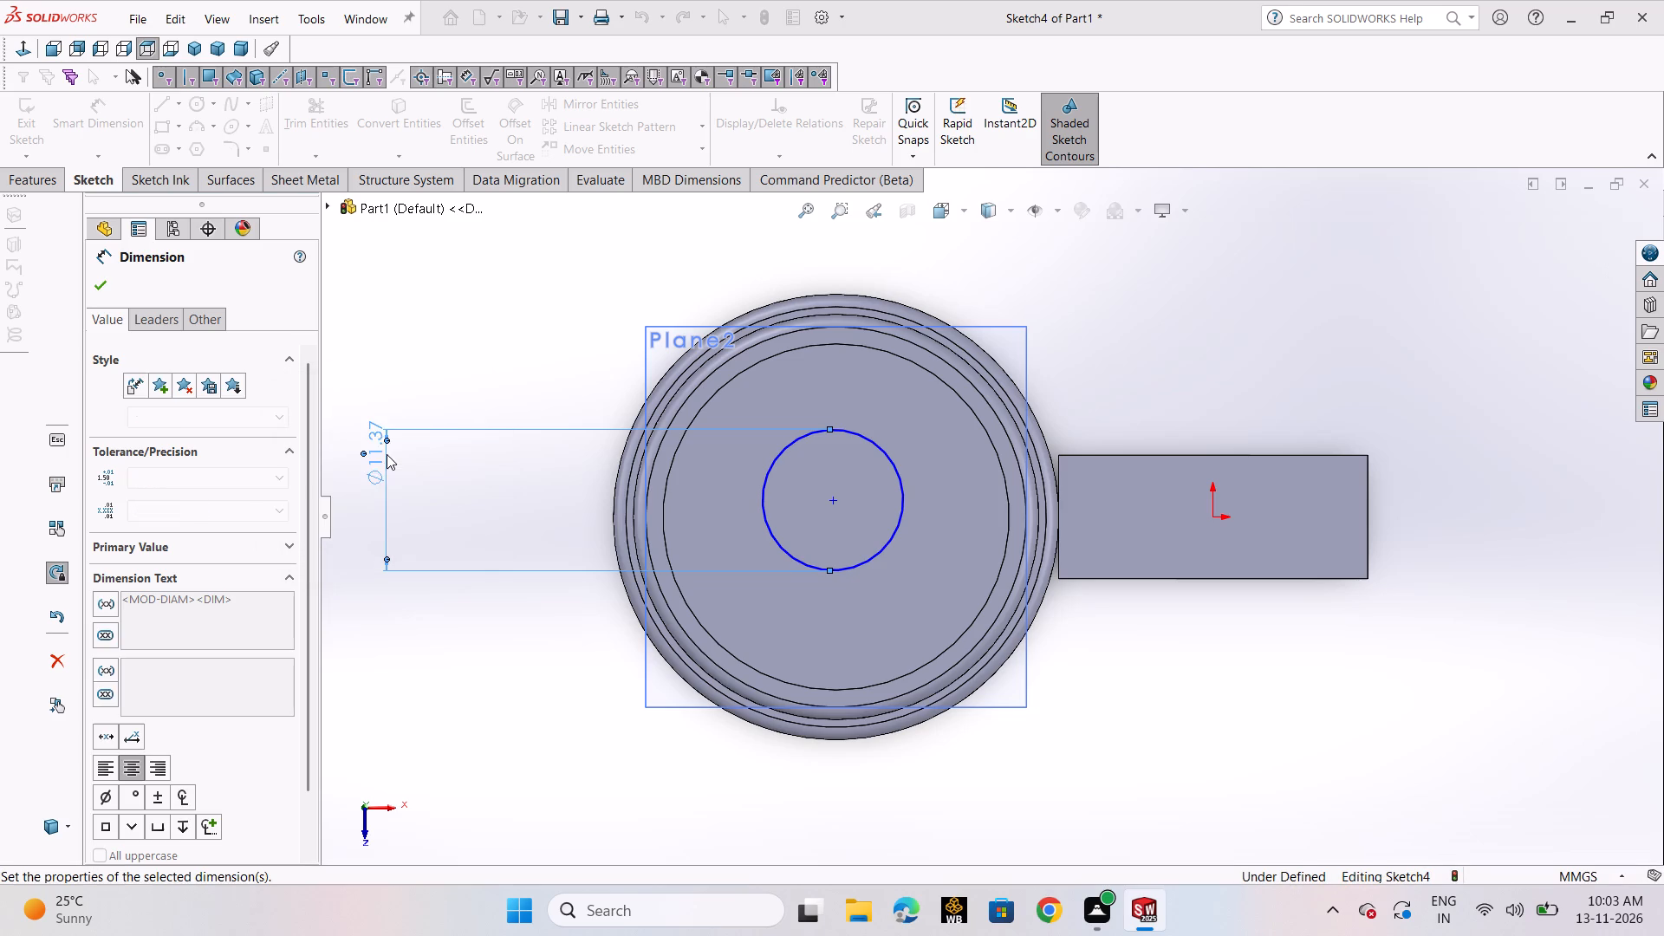
left_click(97, 286)
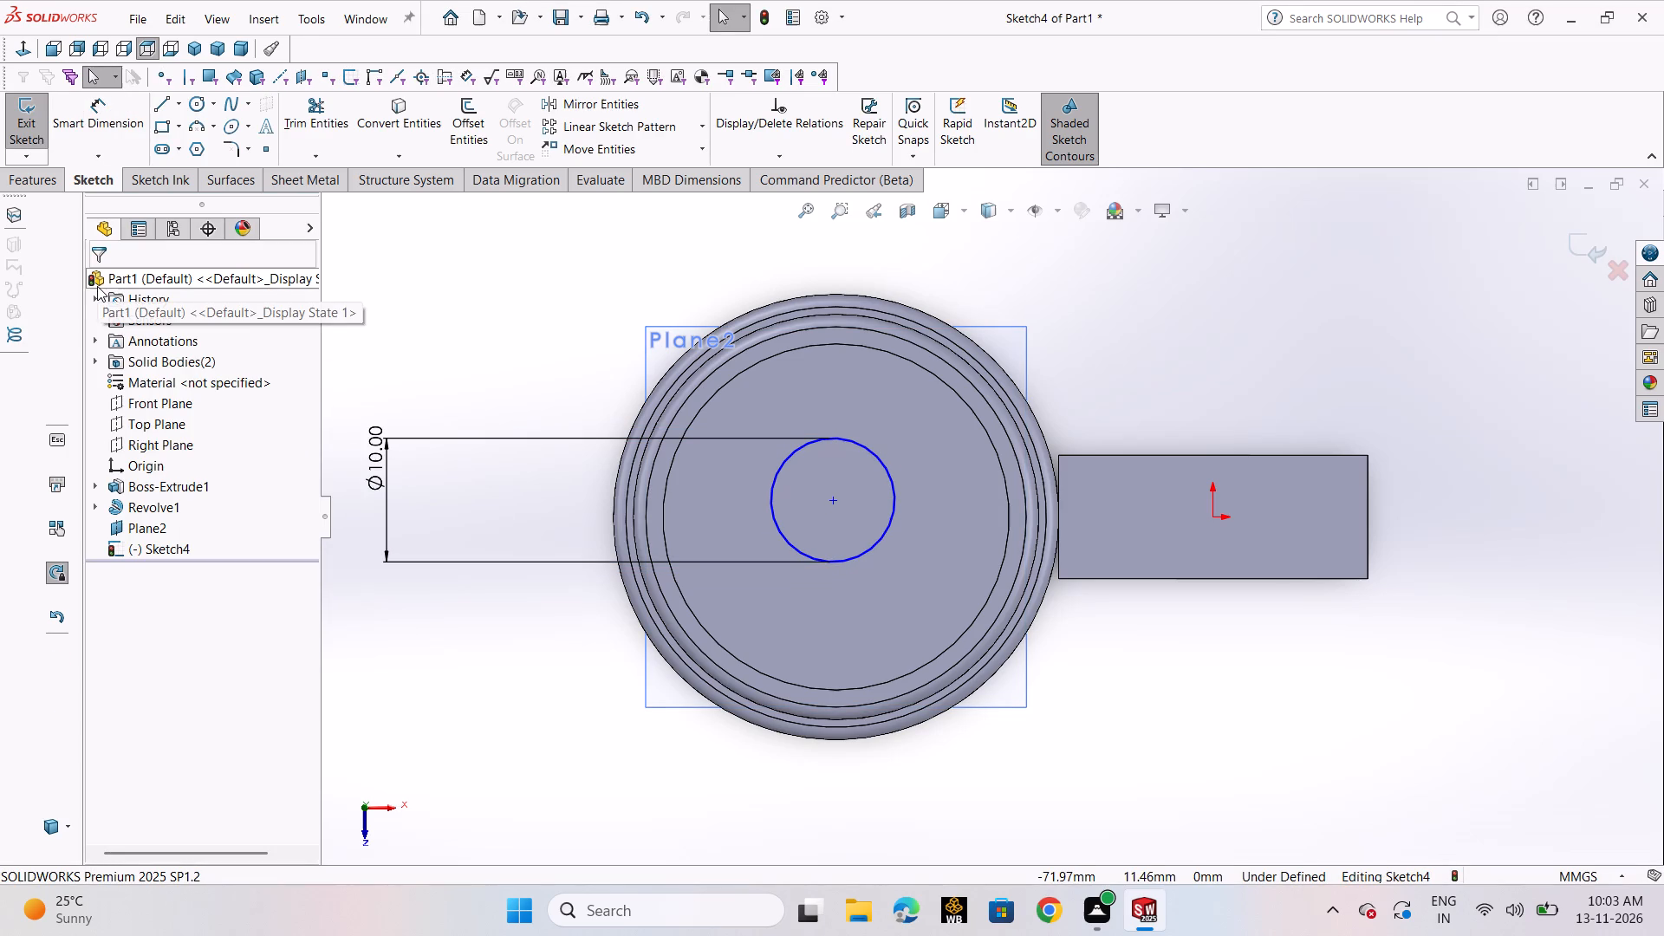
left_click(594, 366)
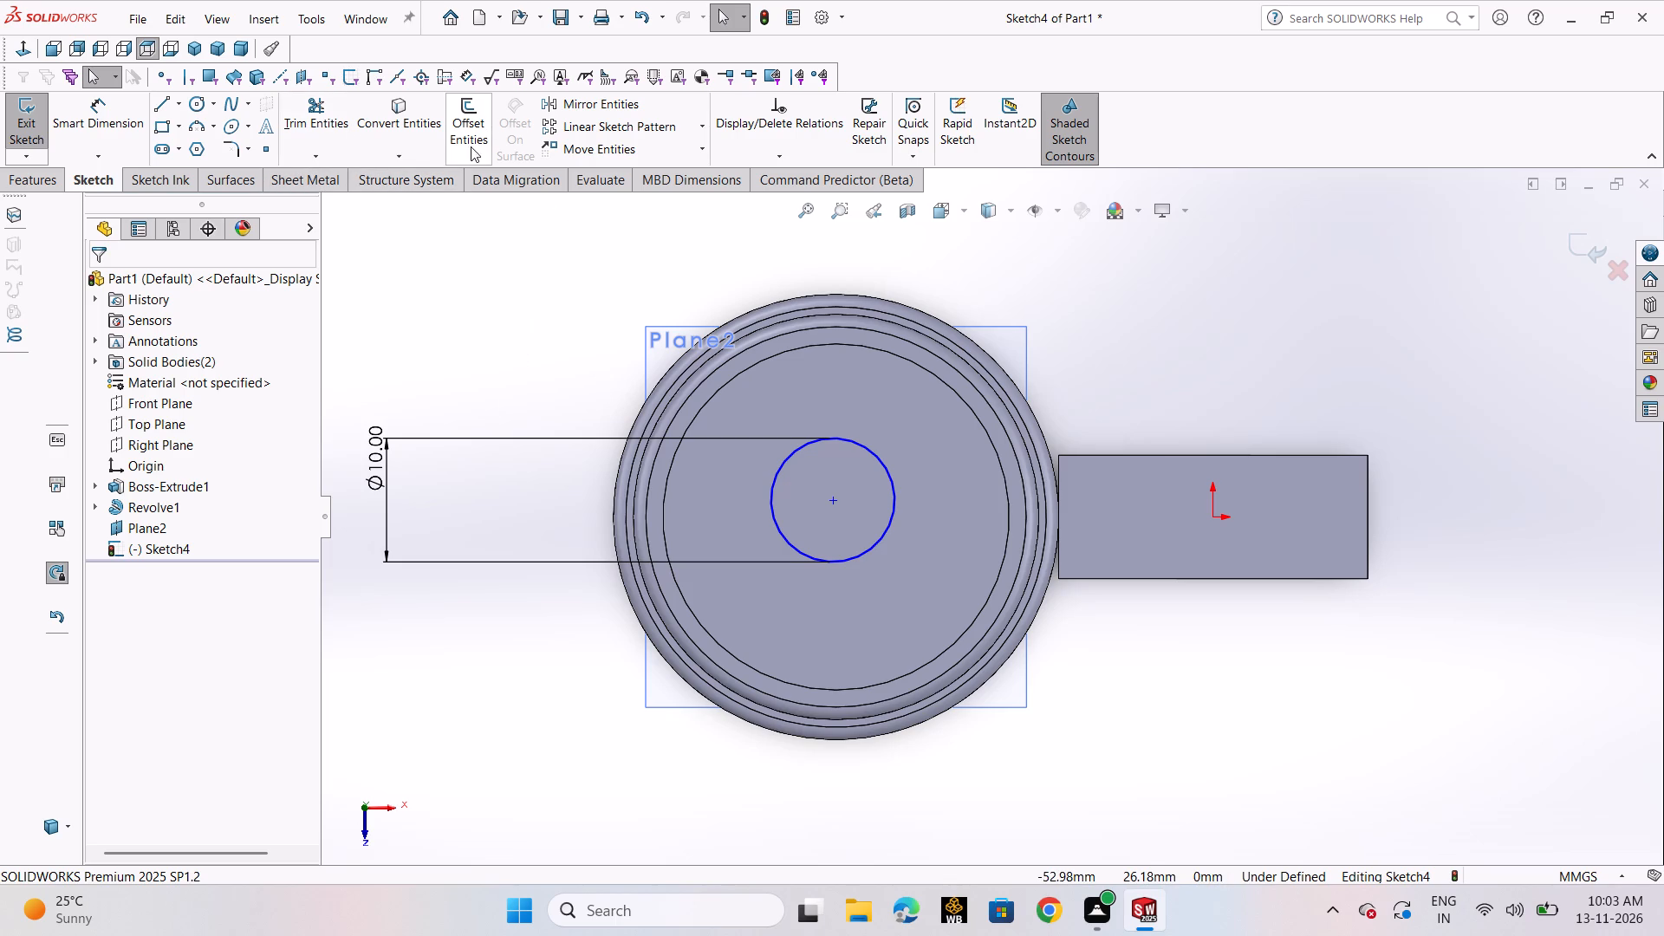
Make the circle concentric with the edge of the revolved body's top face and exit the sketch.
left_click(740, 158)
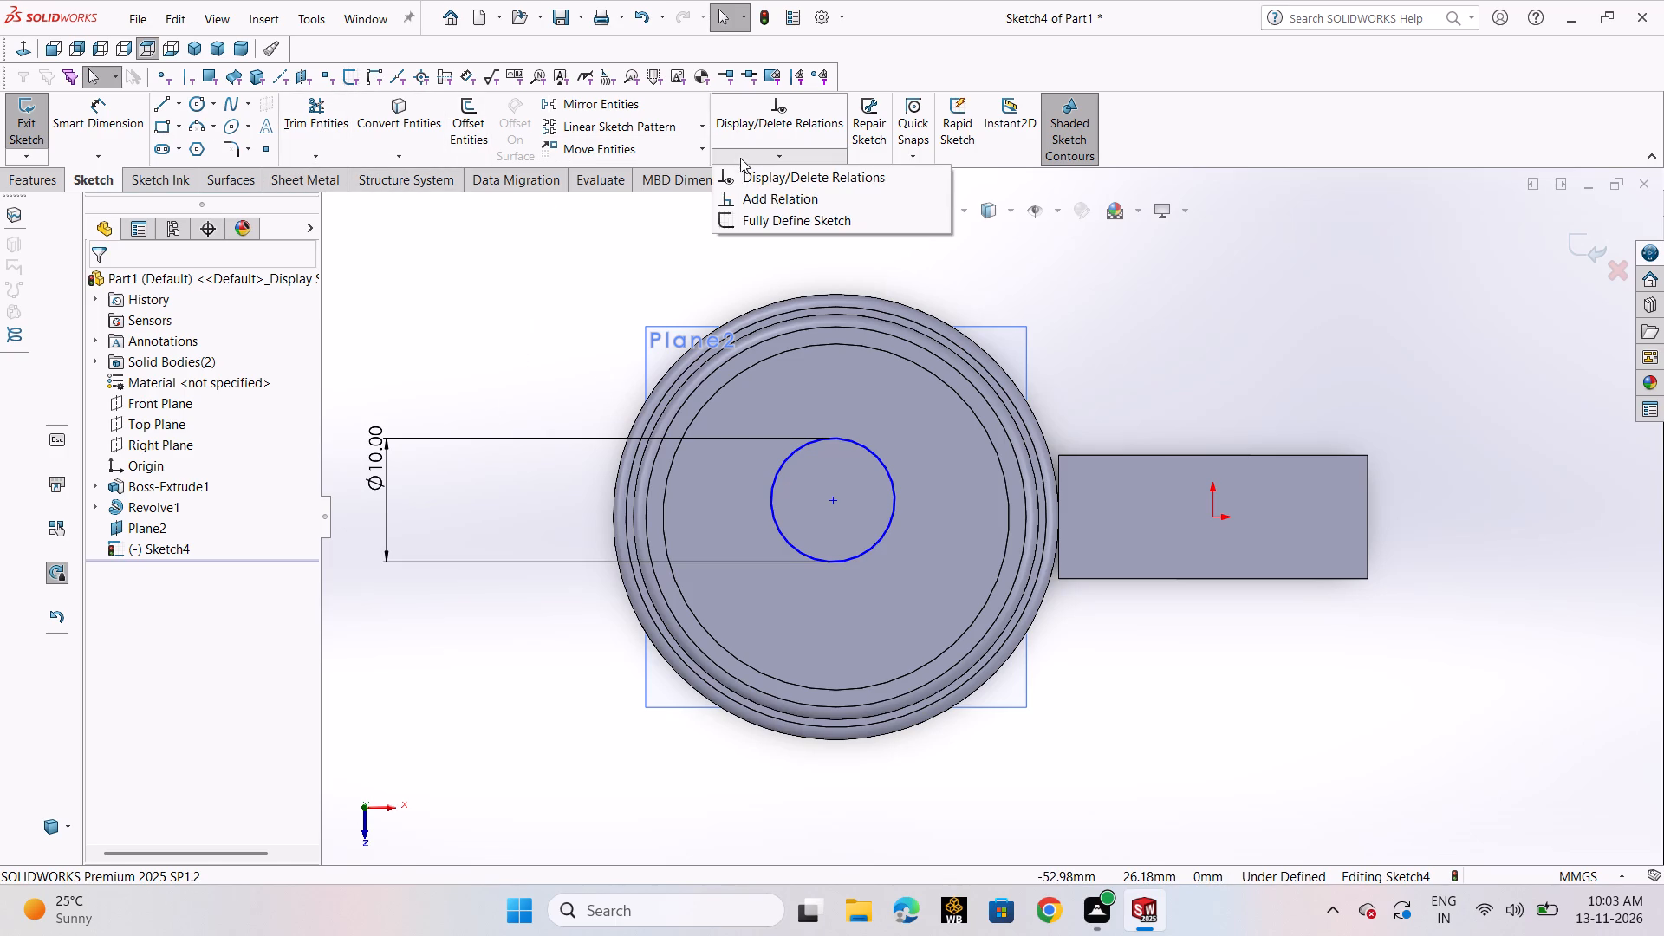
left_click(761, 200)
left_click(844, 440)
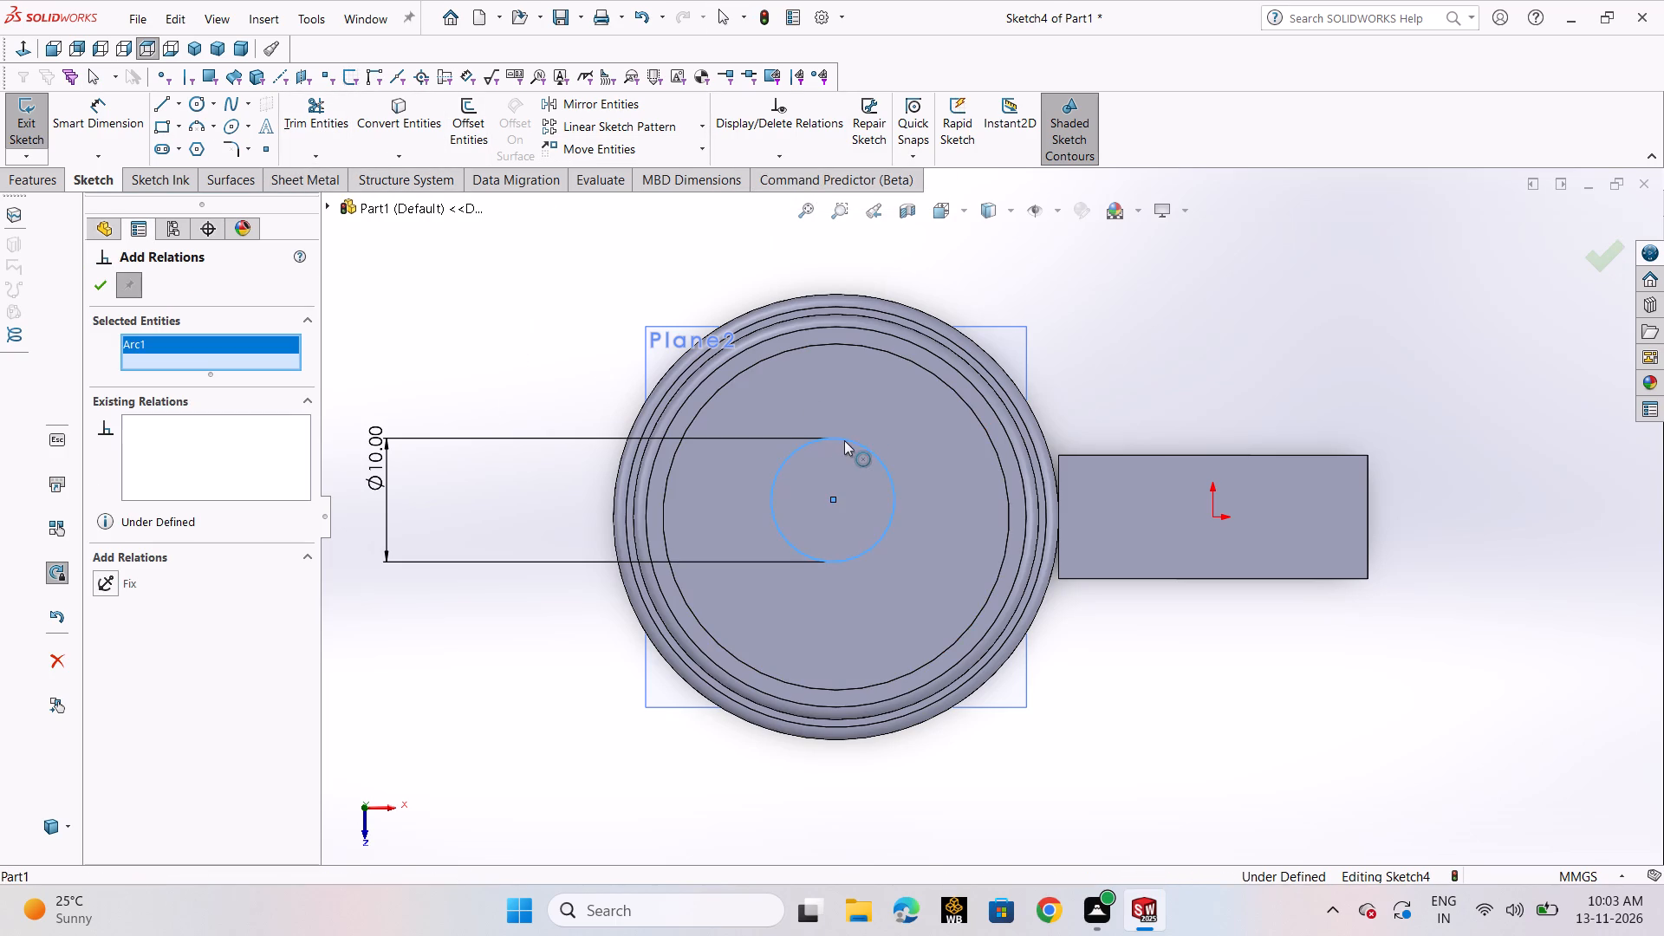
left_click(900, 358)
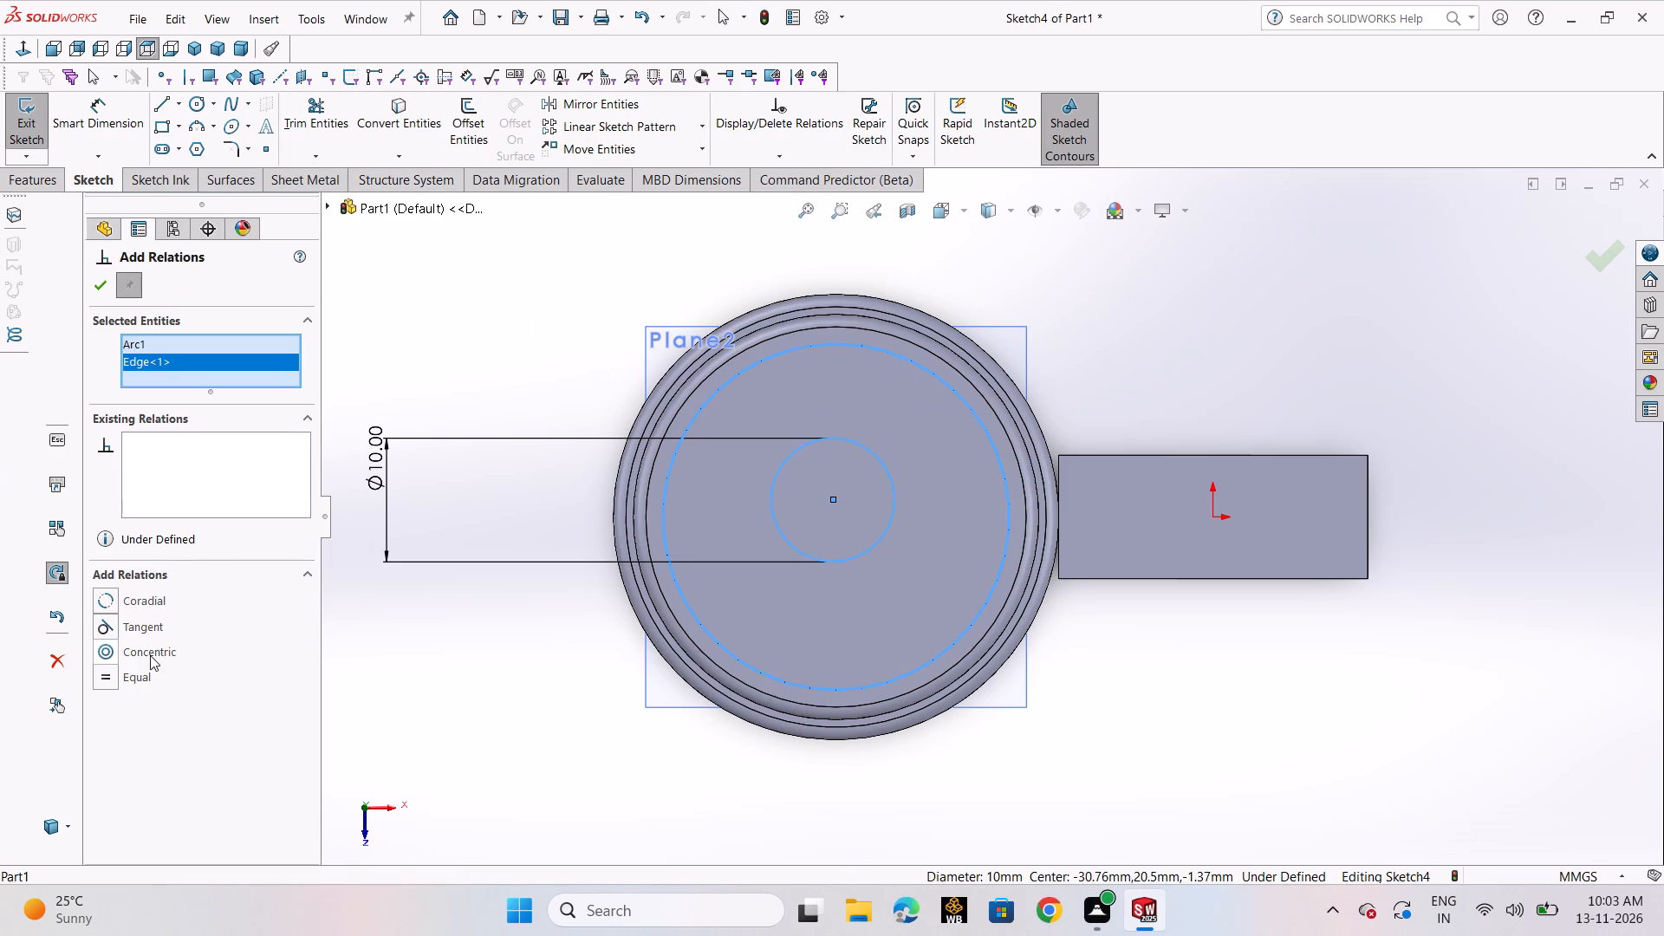
left_click(150, 655)
left_click(90, 283)
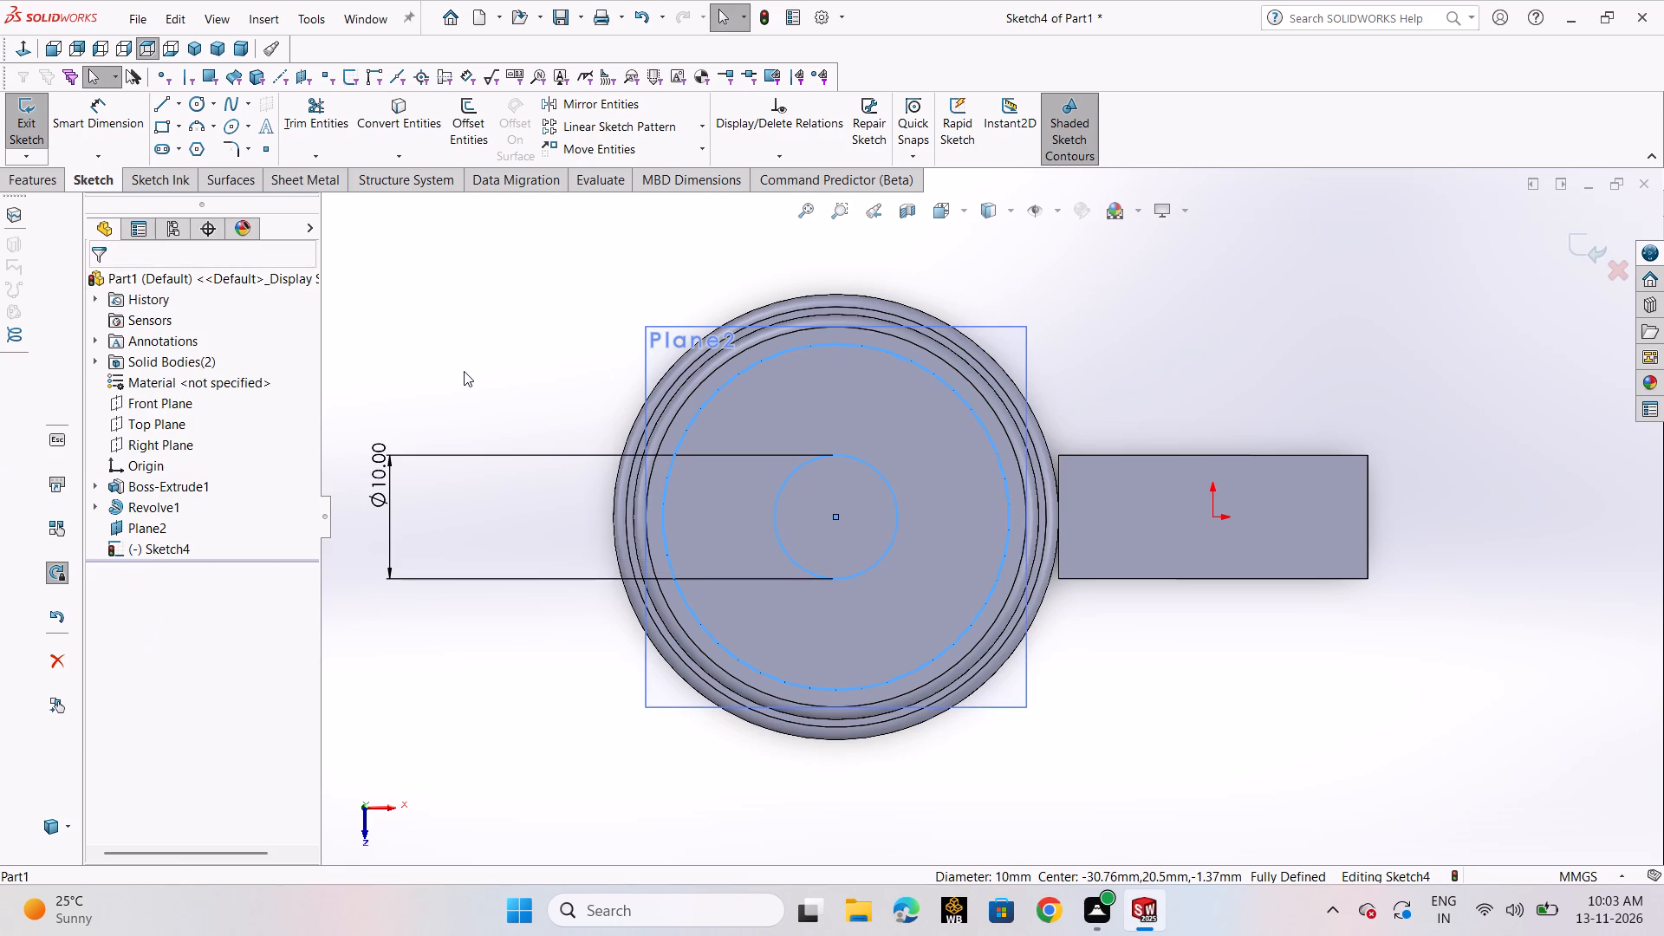
left_click(464, 371)
scroll(955, 538, "up", 3)
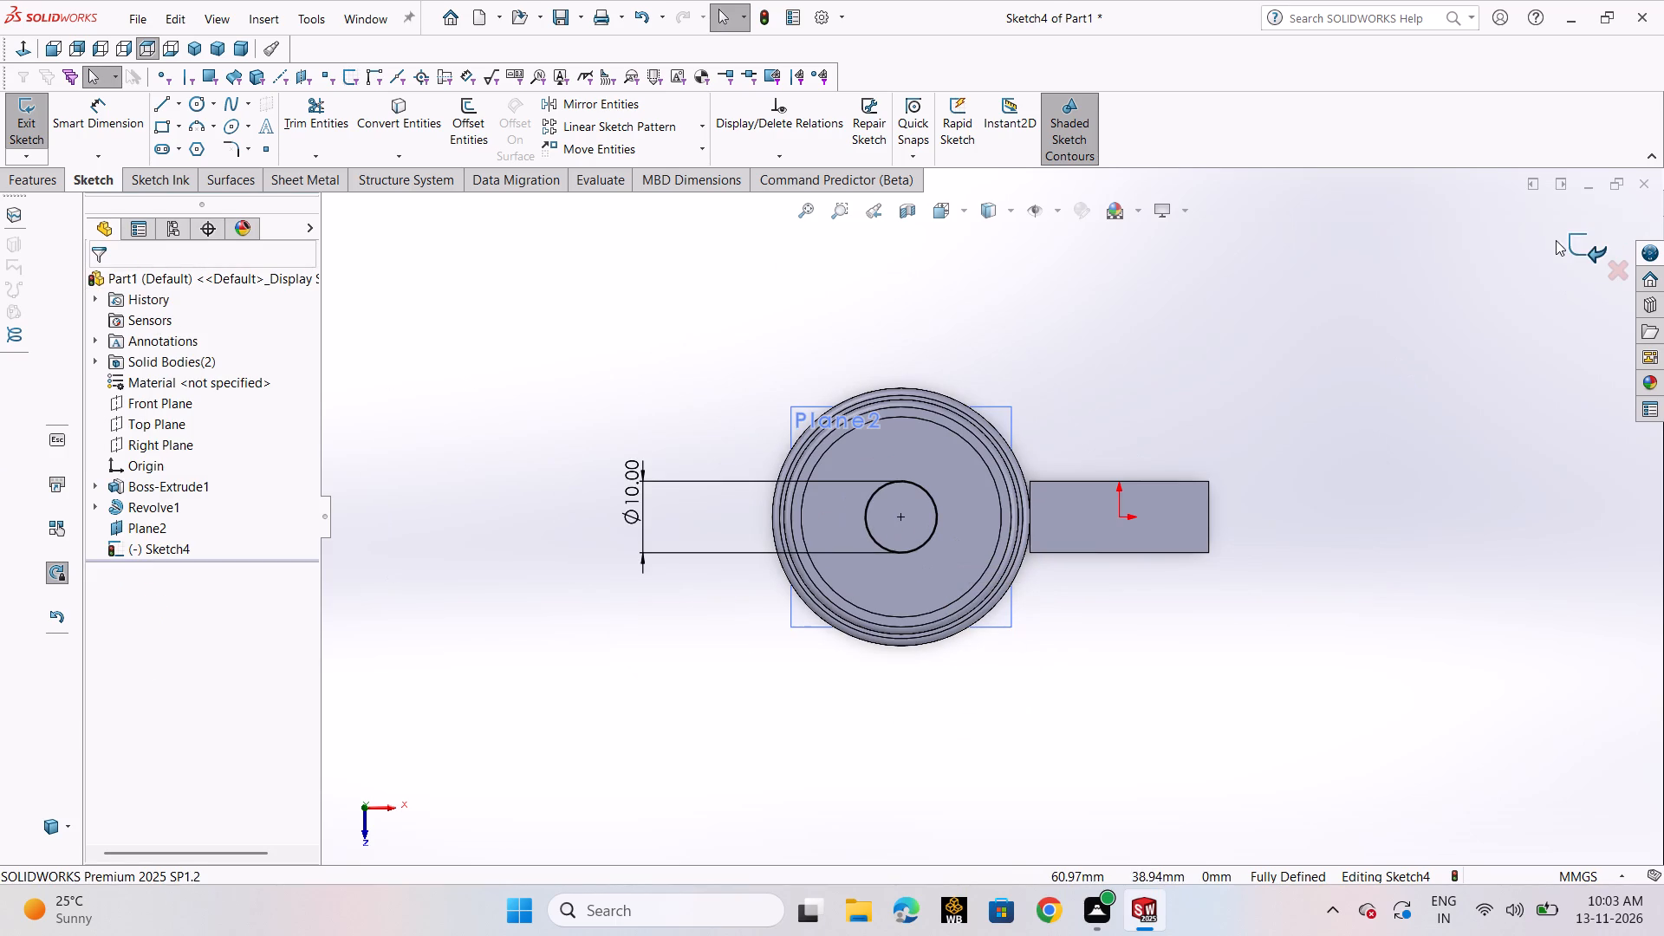
left_click(1587, 244)
Cut-extrude the 10 mm circle inside the revolved body with a Mid Plane end condition and 5 mm depth.
middle_click_drag(1316, 536, 1296, 306)
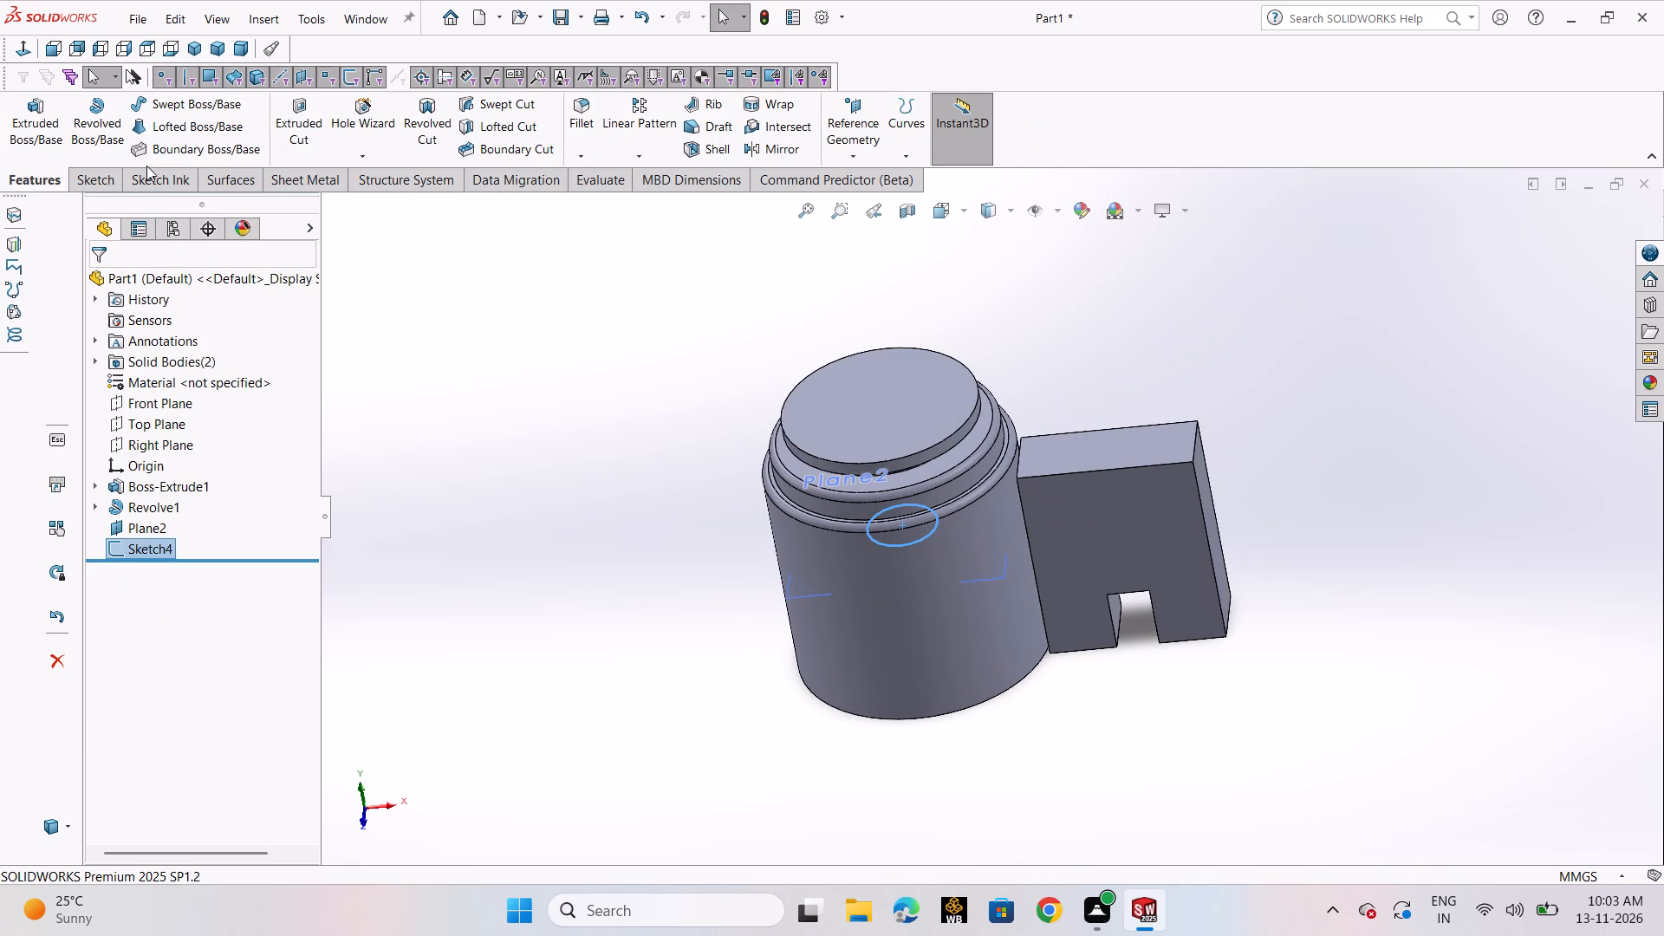
left_click(289, 119)
left_click(265, 413)
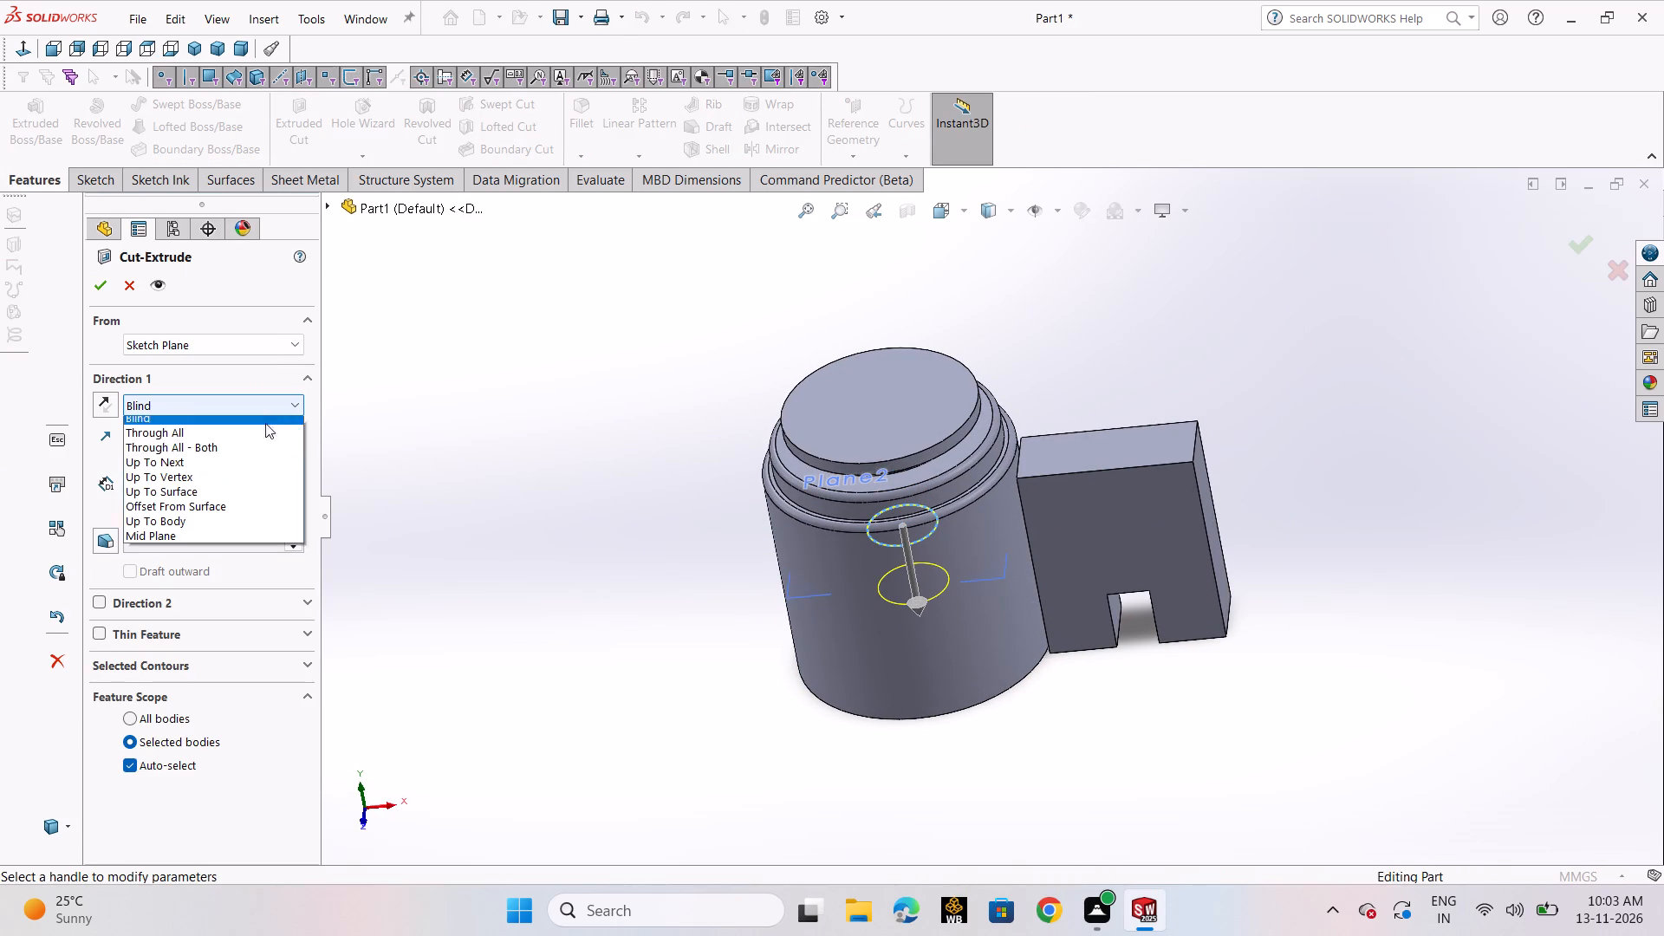
left_click(273, 543)
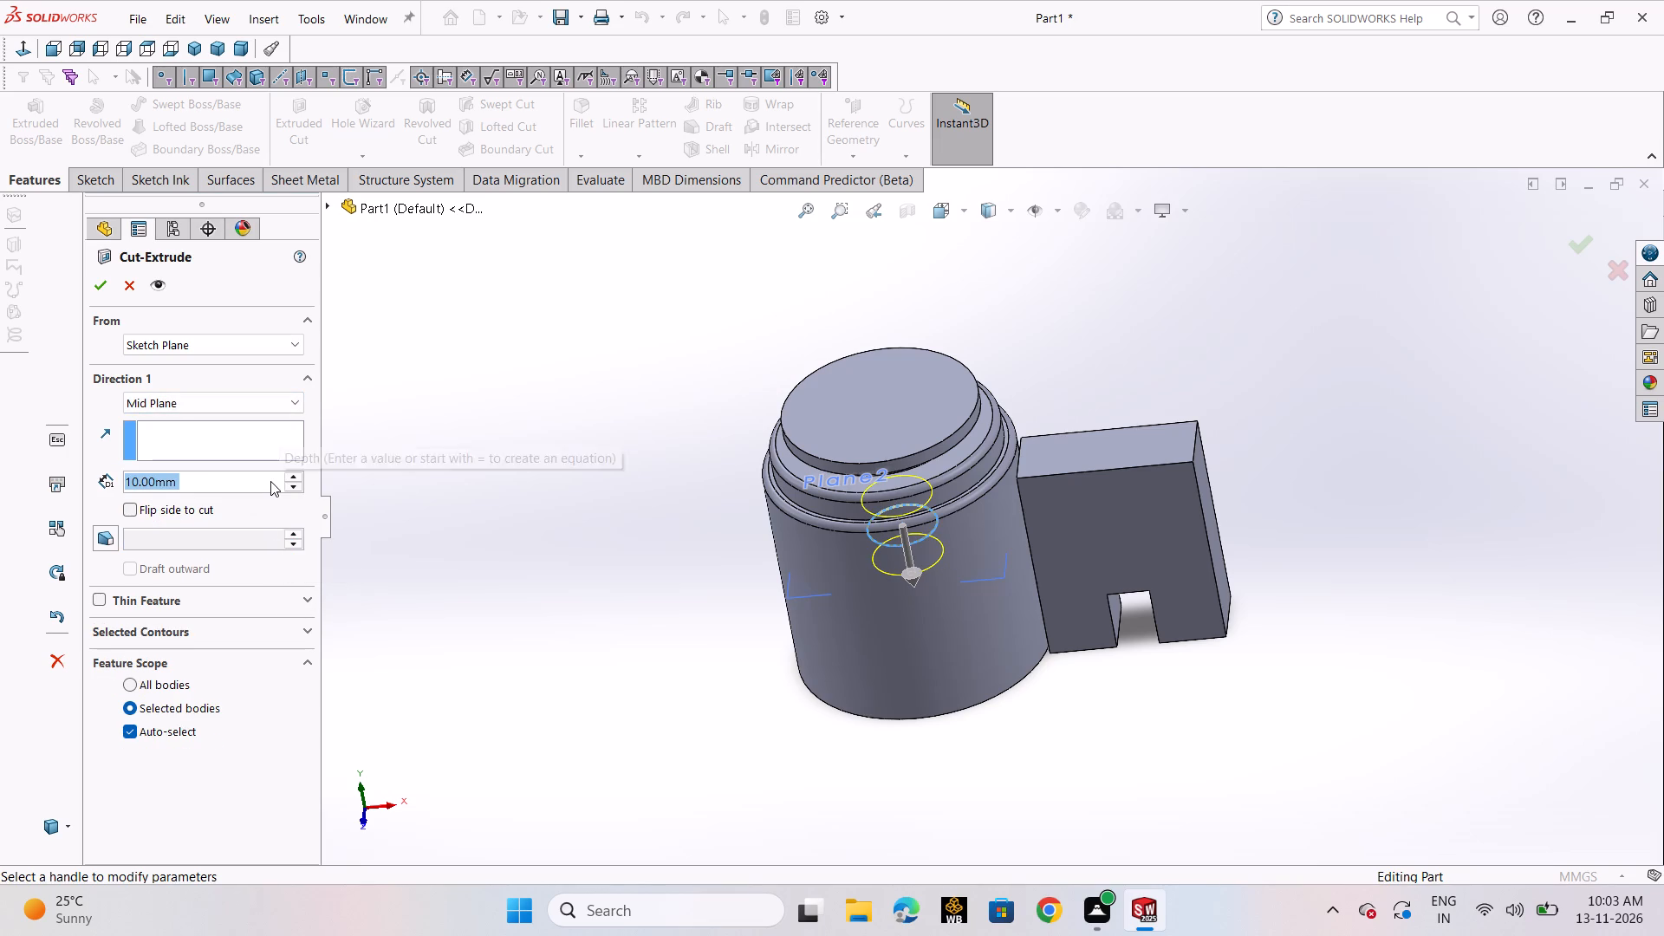
key("5")
key("Return")
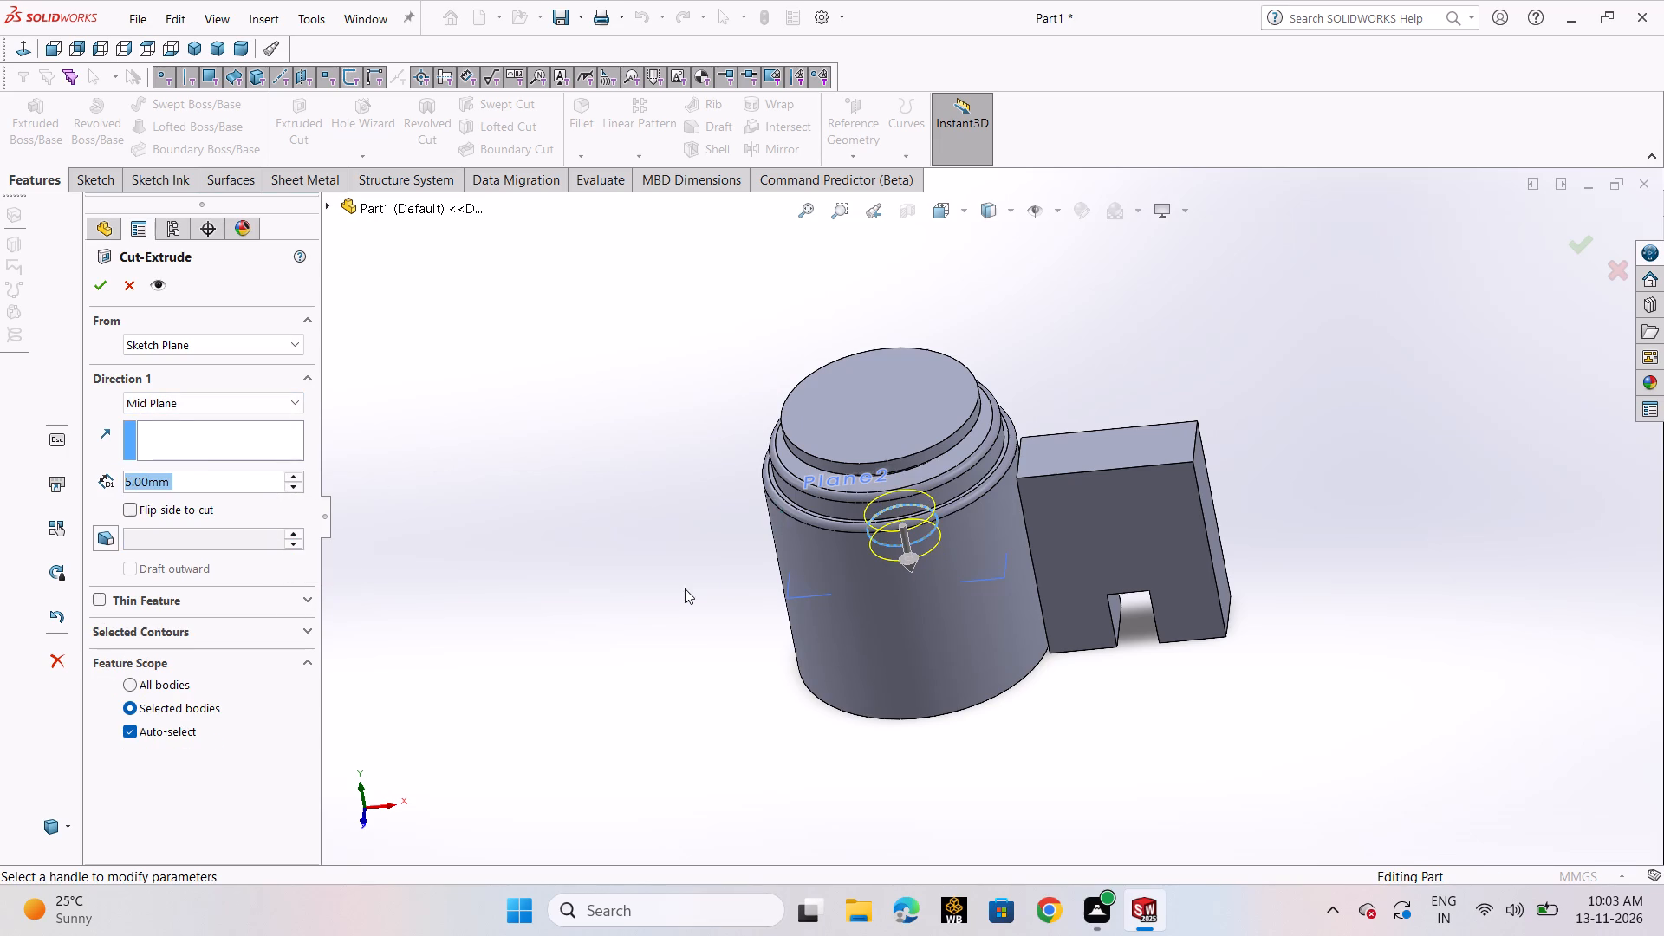
scroll(685, 588, "down", 2)
middle_click_drag(682, 588, 650, 479)
scroll(664, 565, "up", 1)
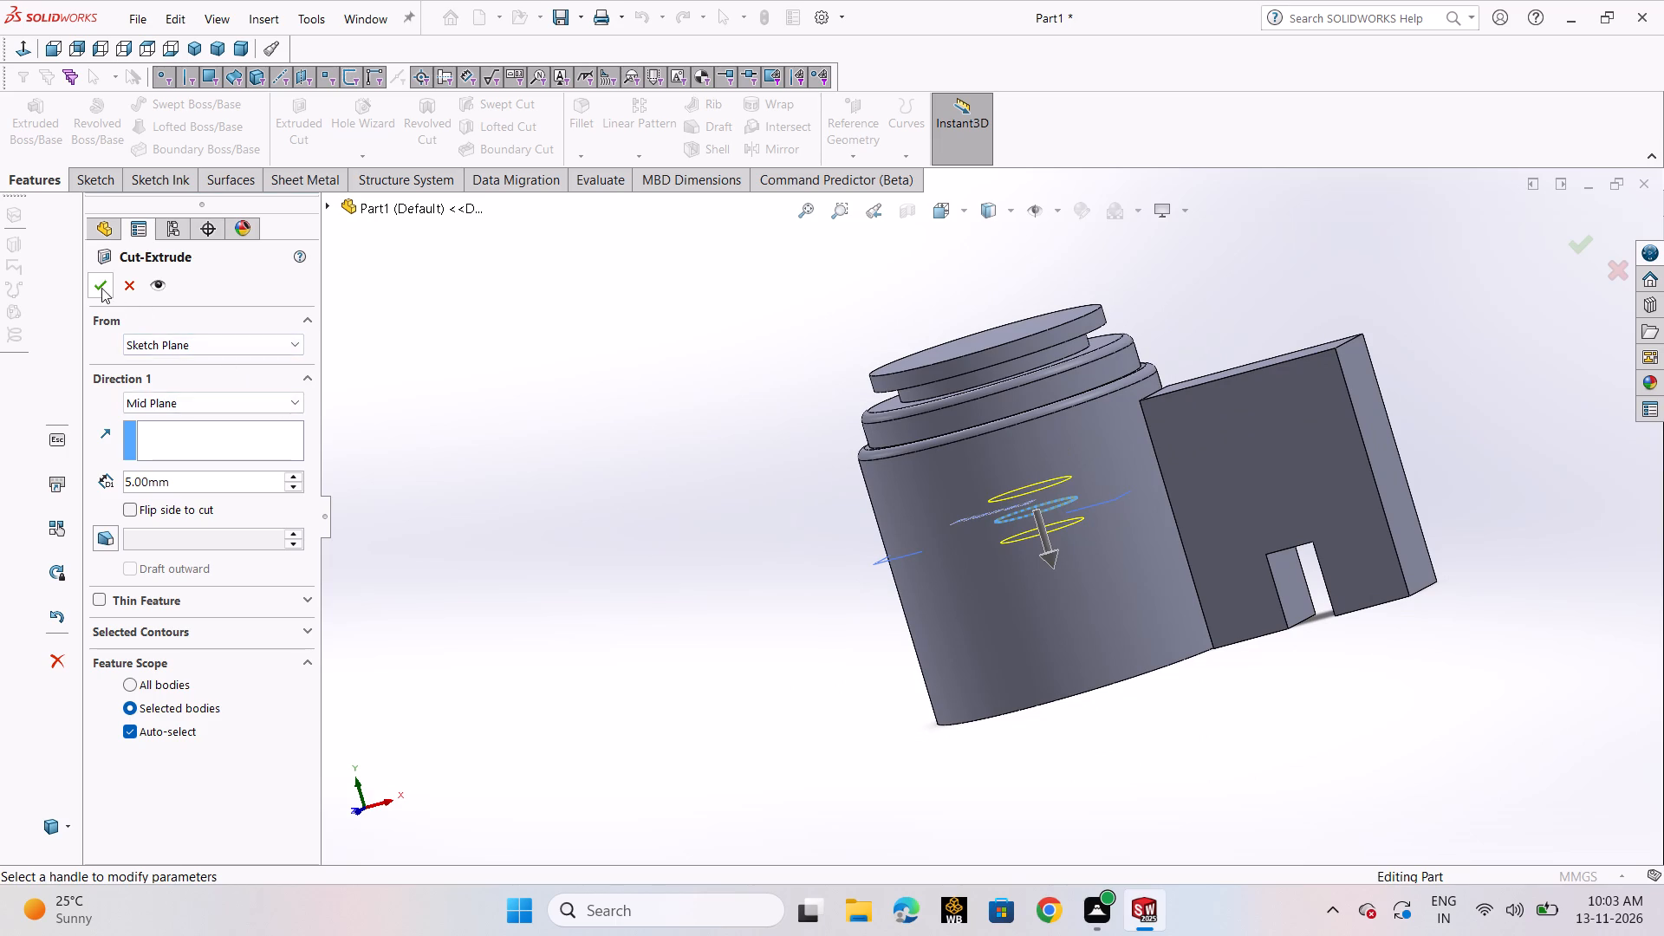
left_click(101, 288)
left_click(667, 456)
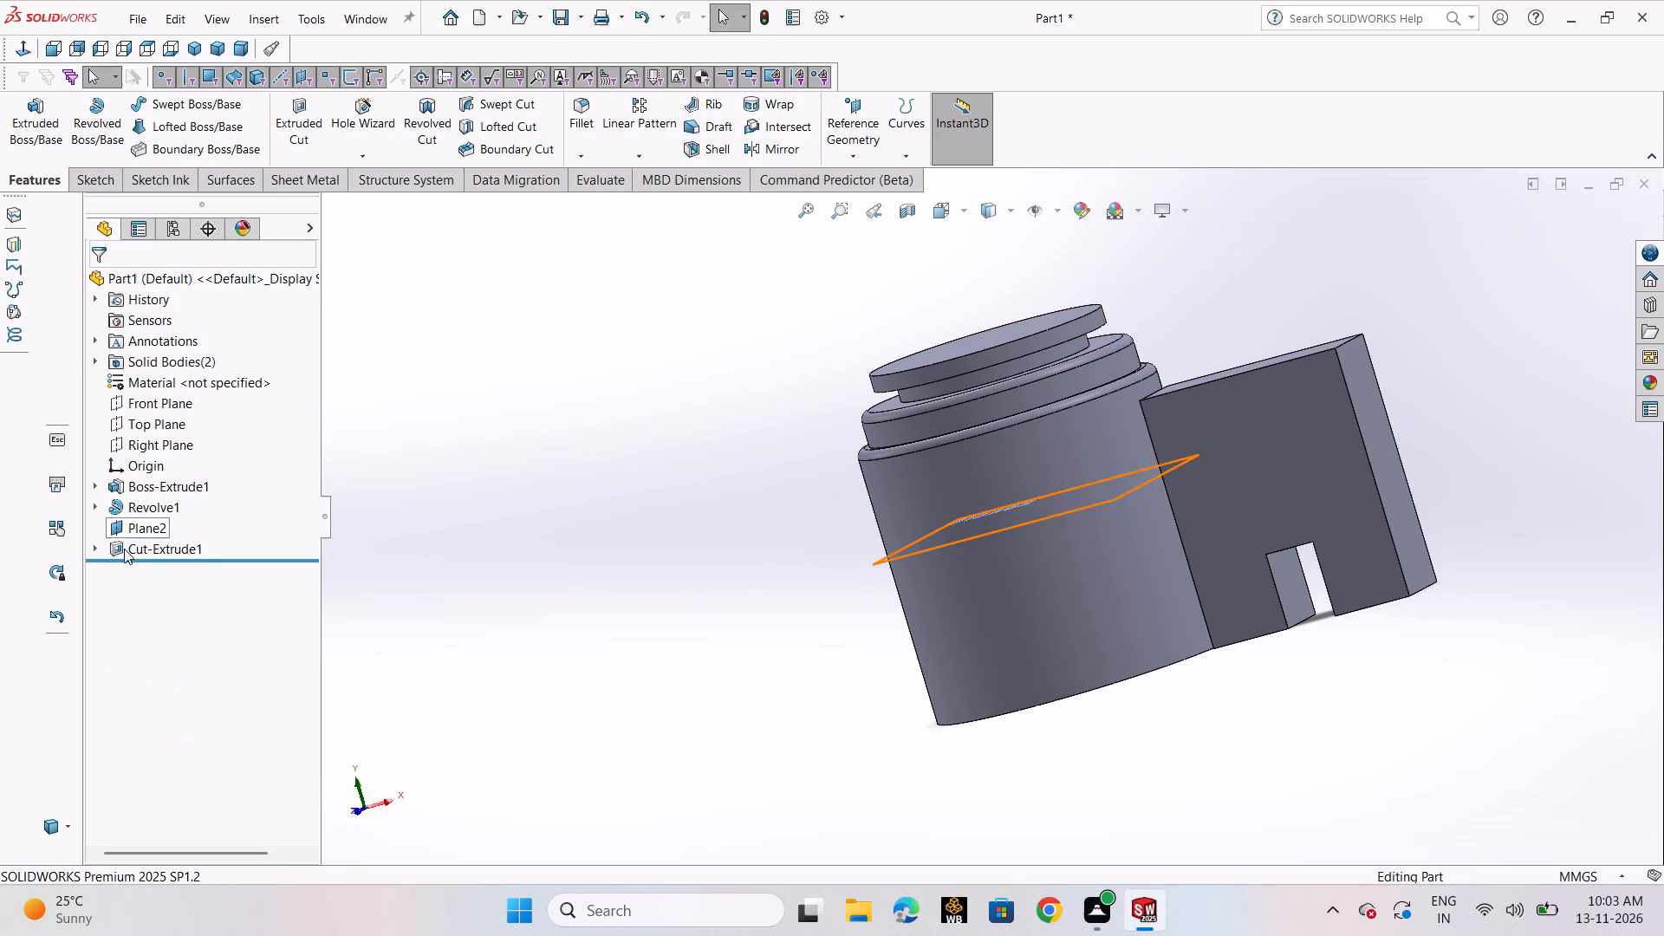
Start a sketch on the revolved body's top face and draw a circle about 15.3 mm in diameter at its centre.
left_click(1017, 329)
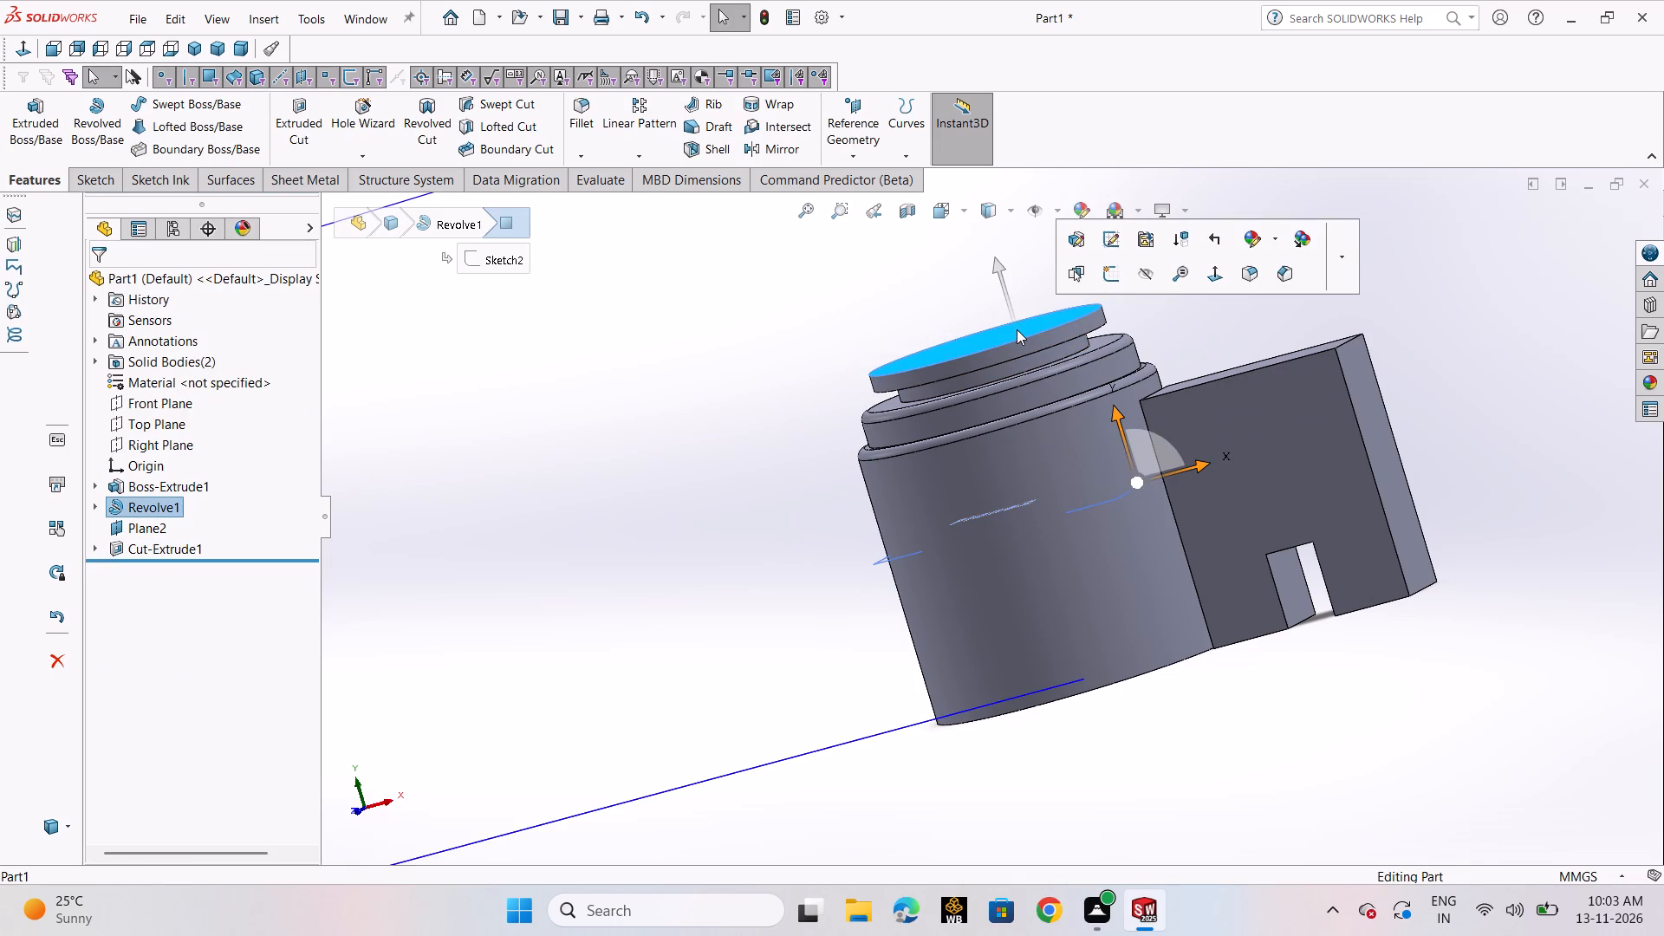
left_click(1115, 283)
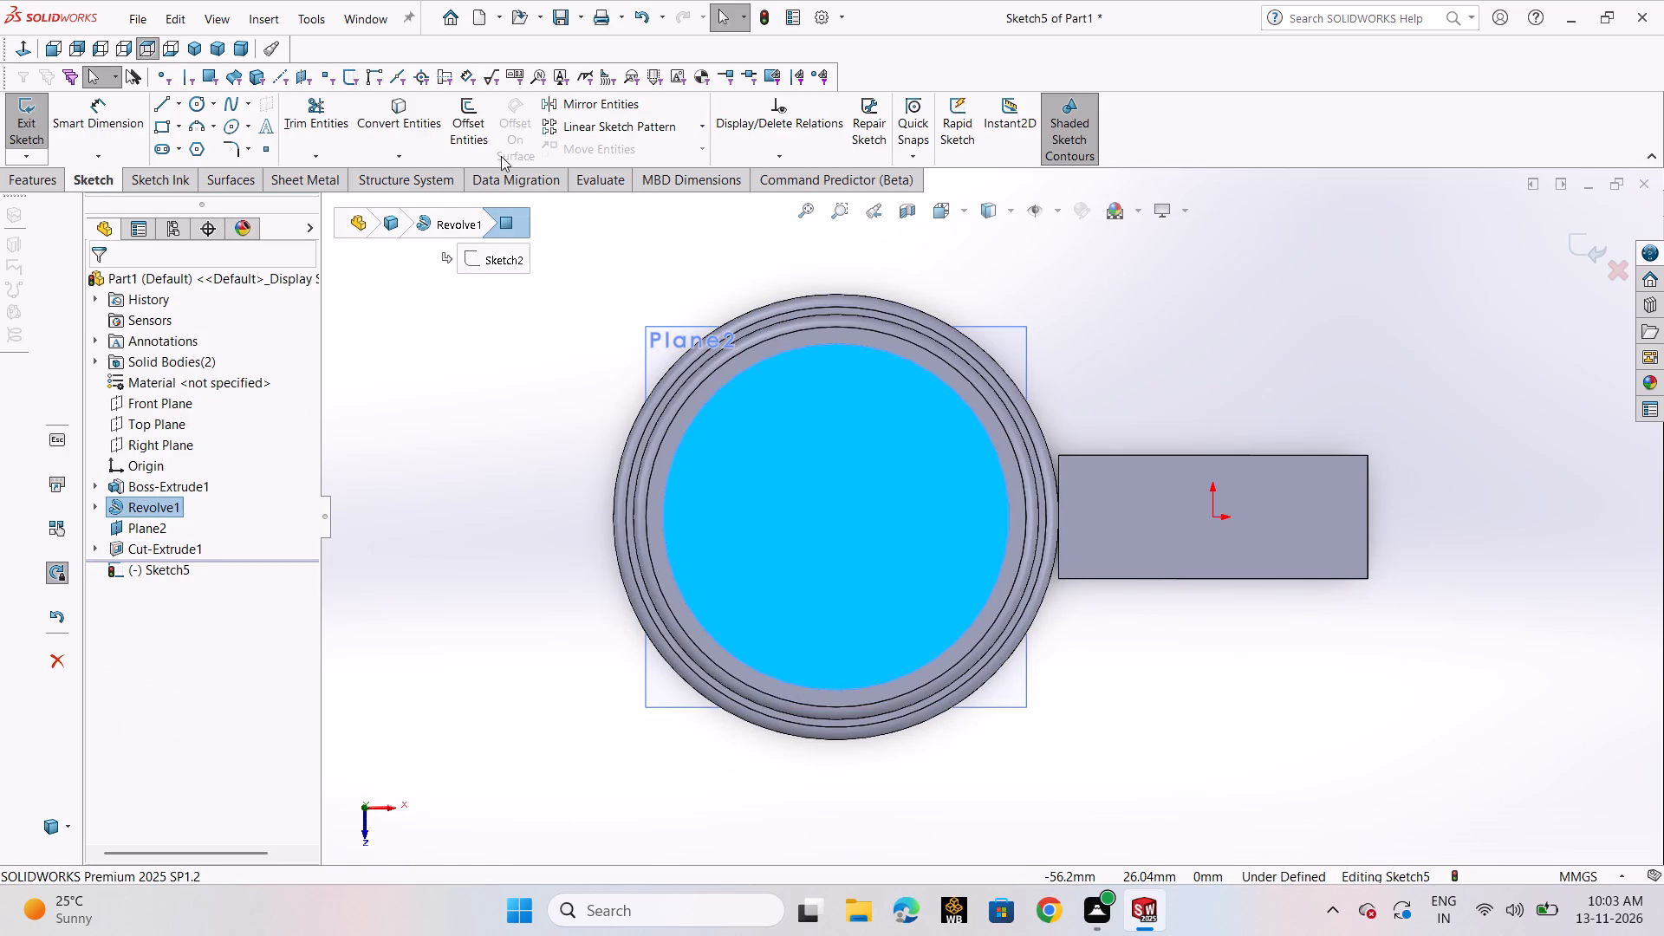
left_click(198, 110)
left_click(205, 119)
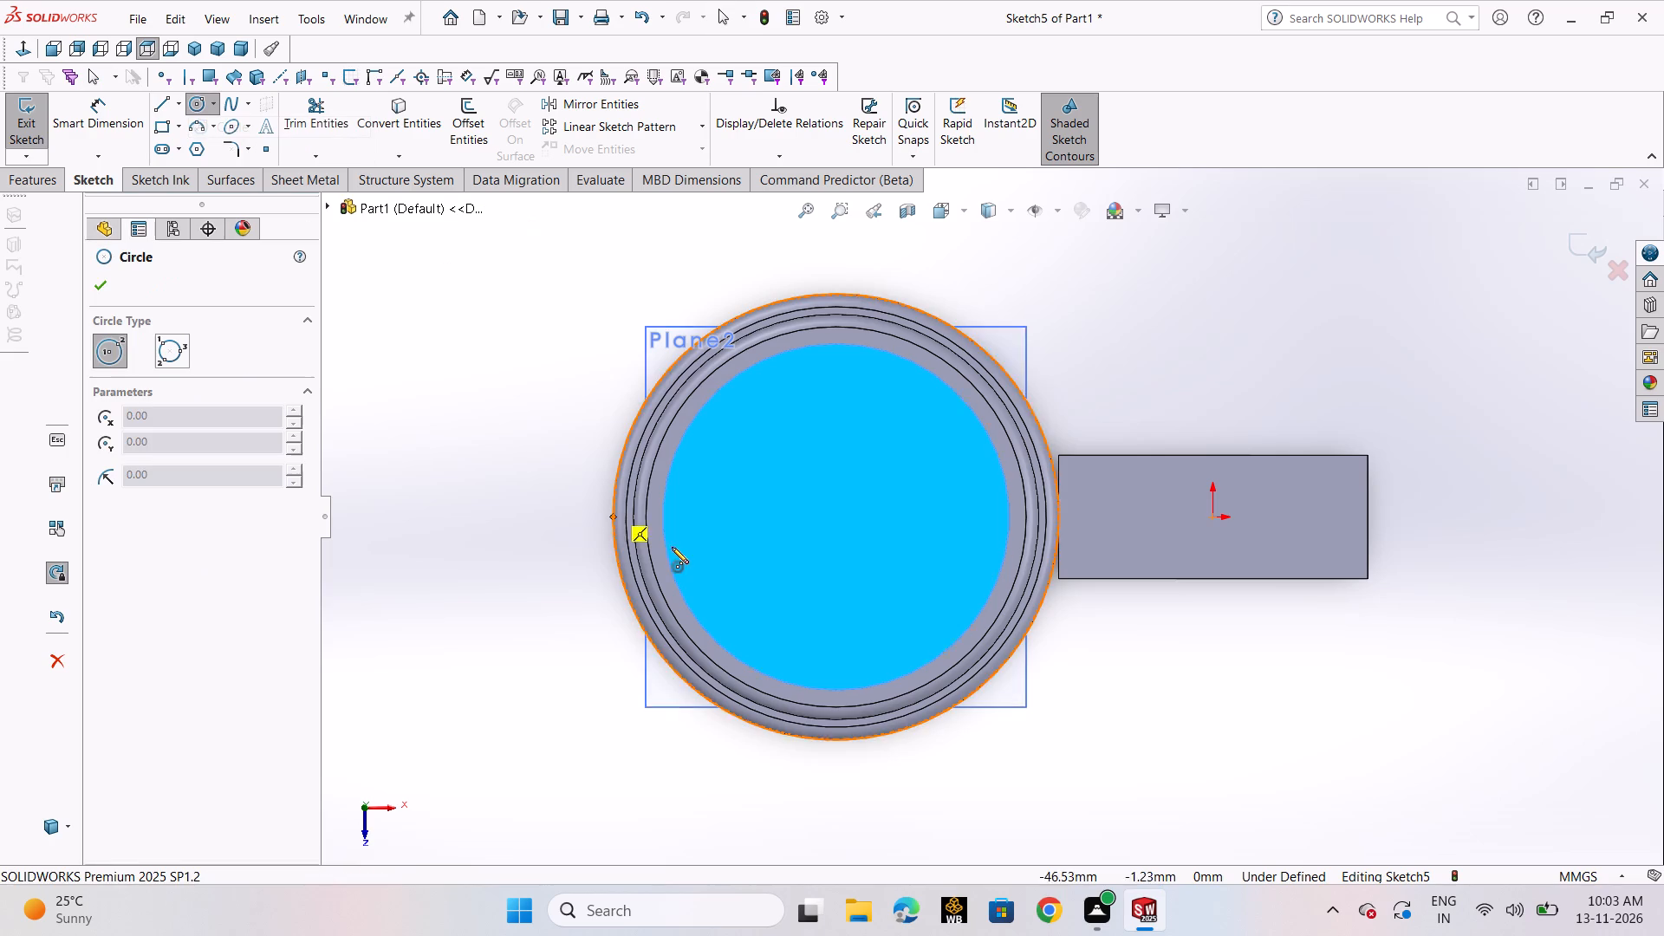
left_click(840, 515)
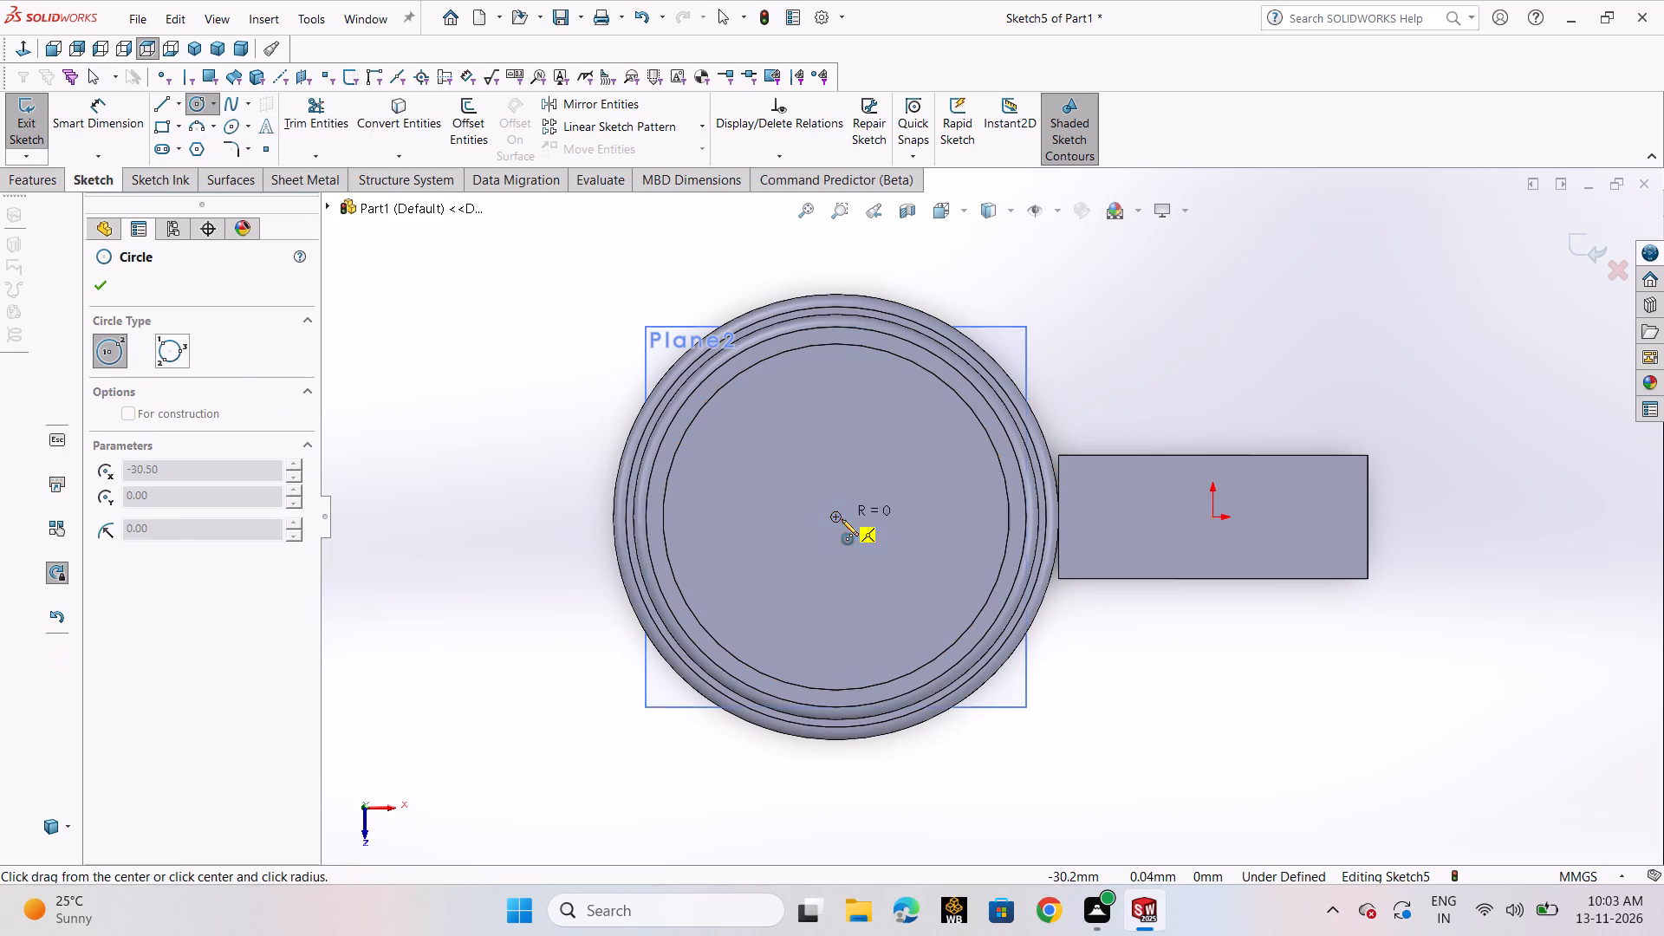
left_click(919, 563)
right_click(919, 563)
left_click(952, 578)
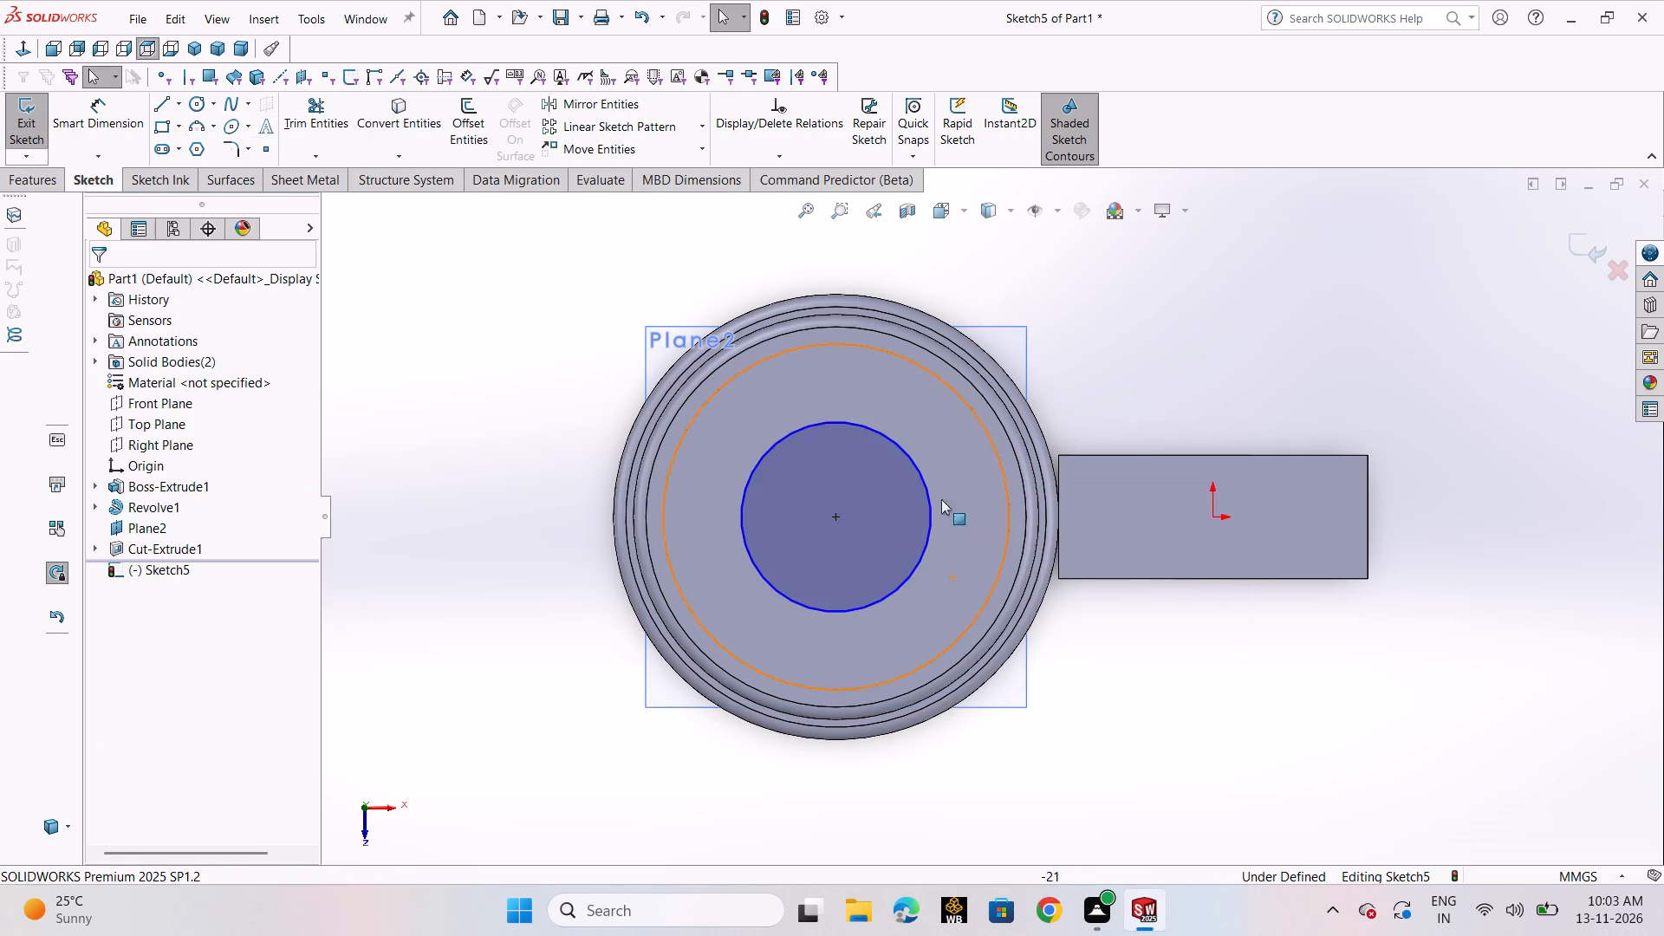
Make the circle concentric with the circular edge of the revolved body's top face.
left_click(925, 490)
left_click(796, 172)
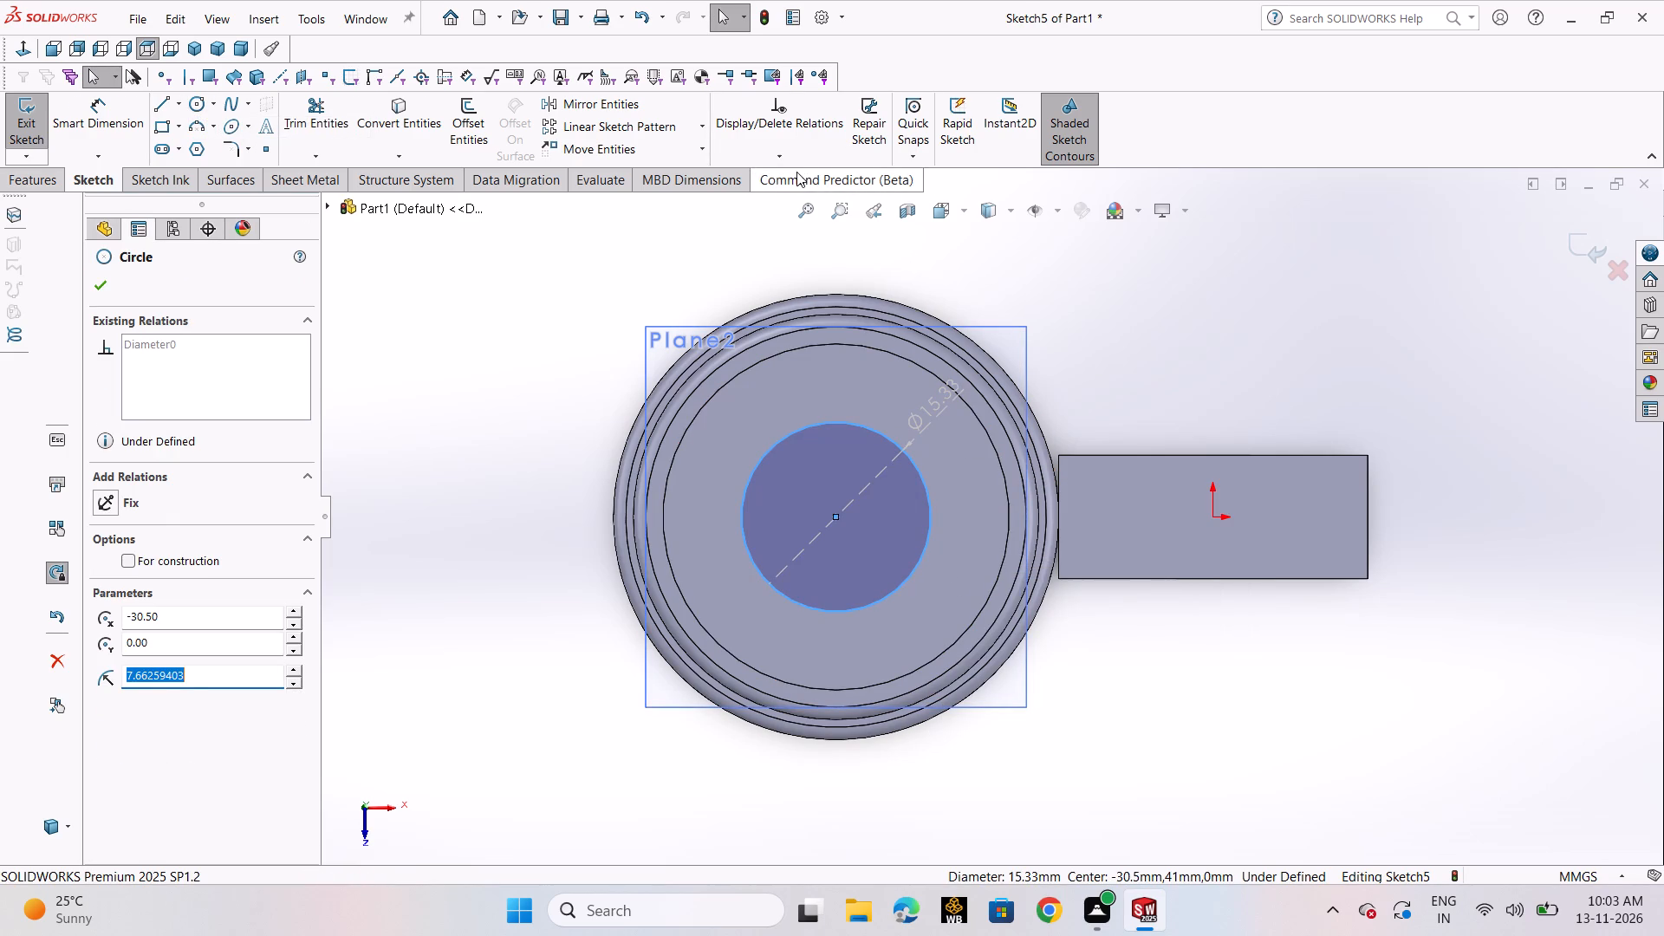
left_click(81, 183)
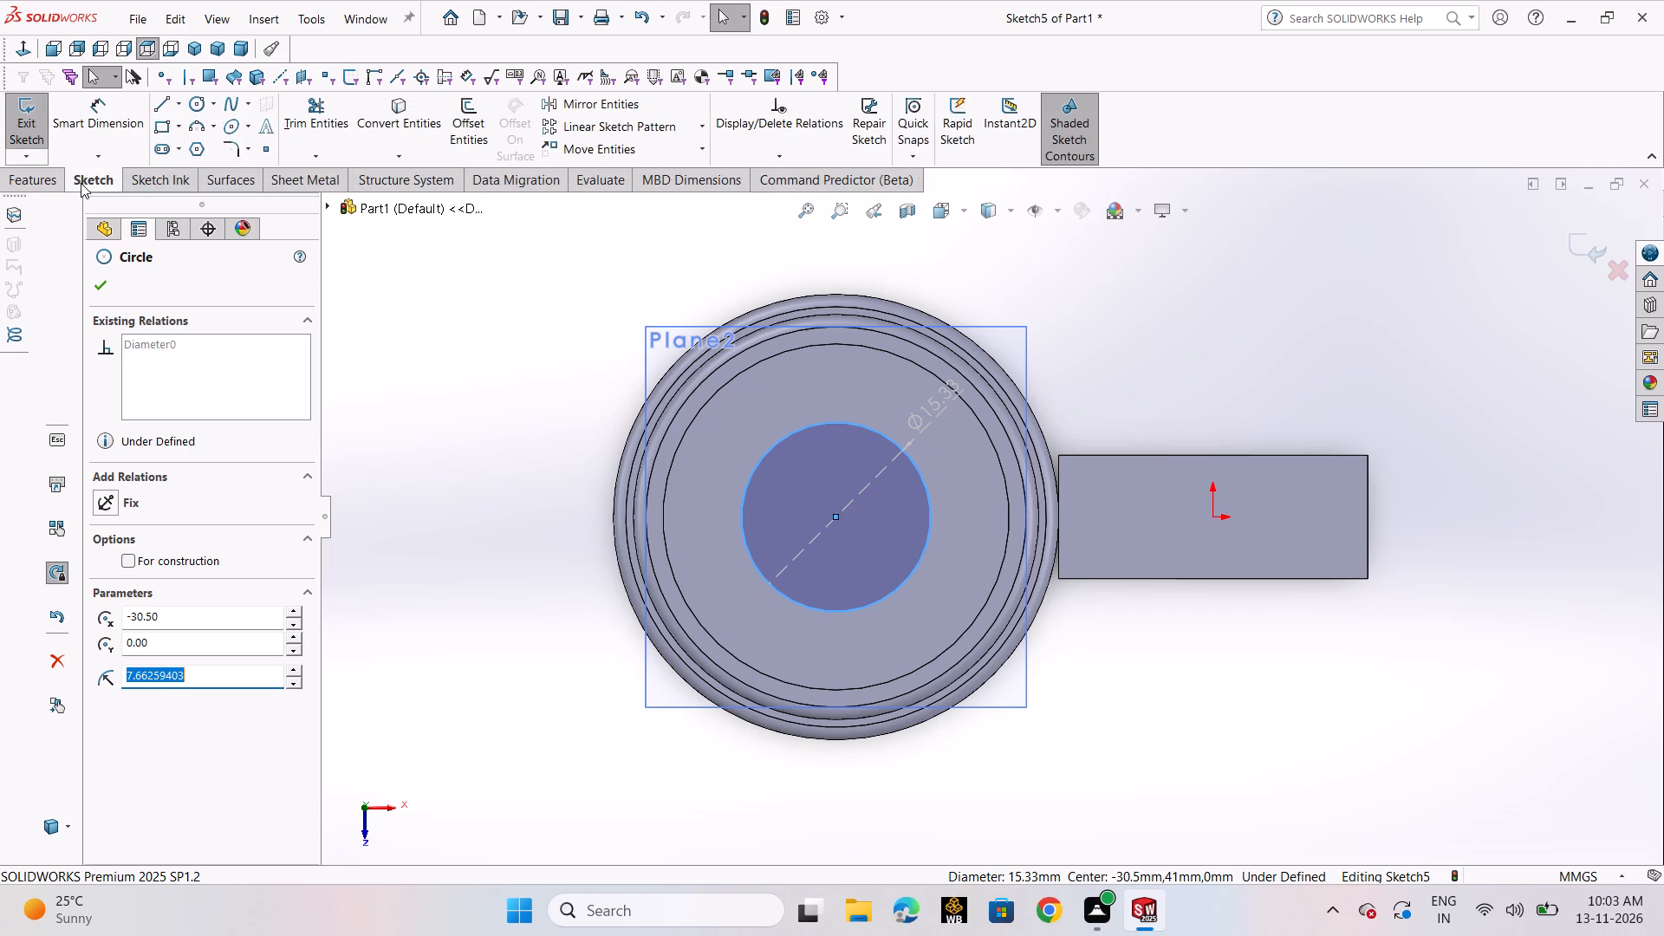
left_click(808, 157)
left_click(819, 207)
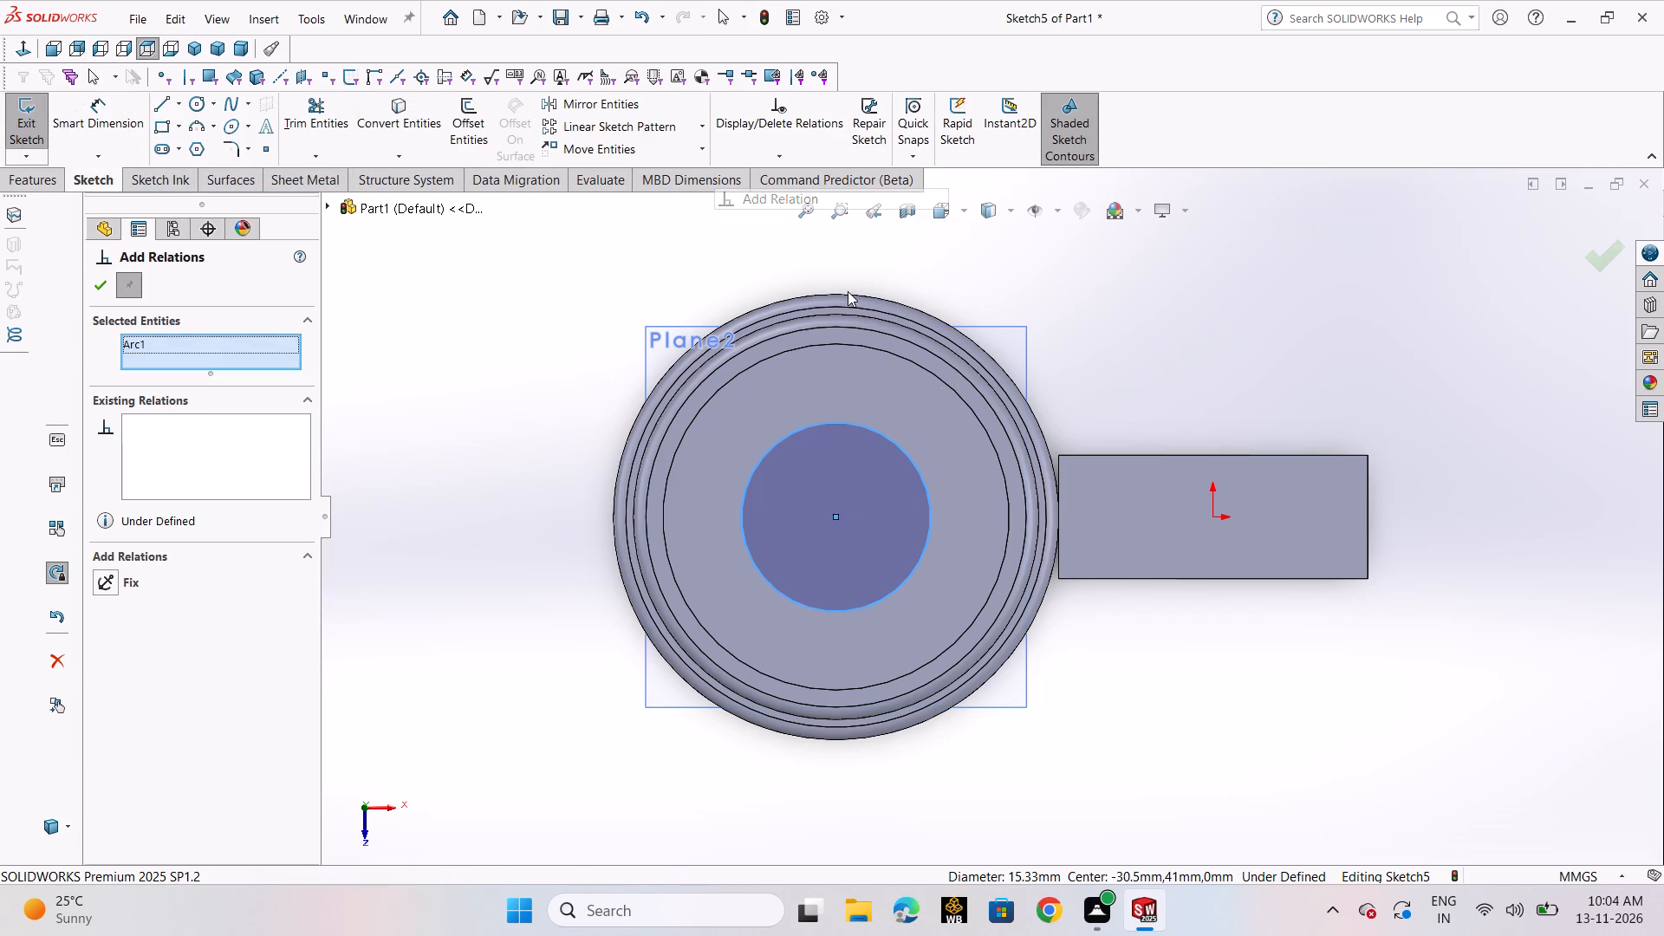
left_click(869, 348)
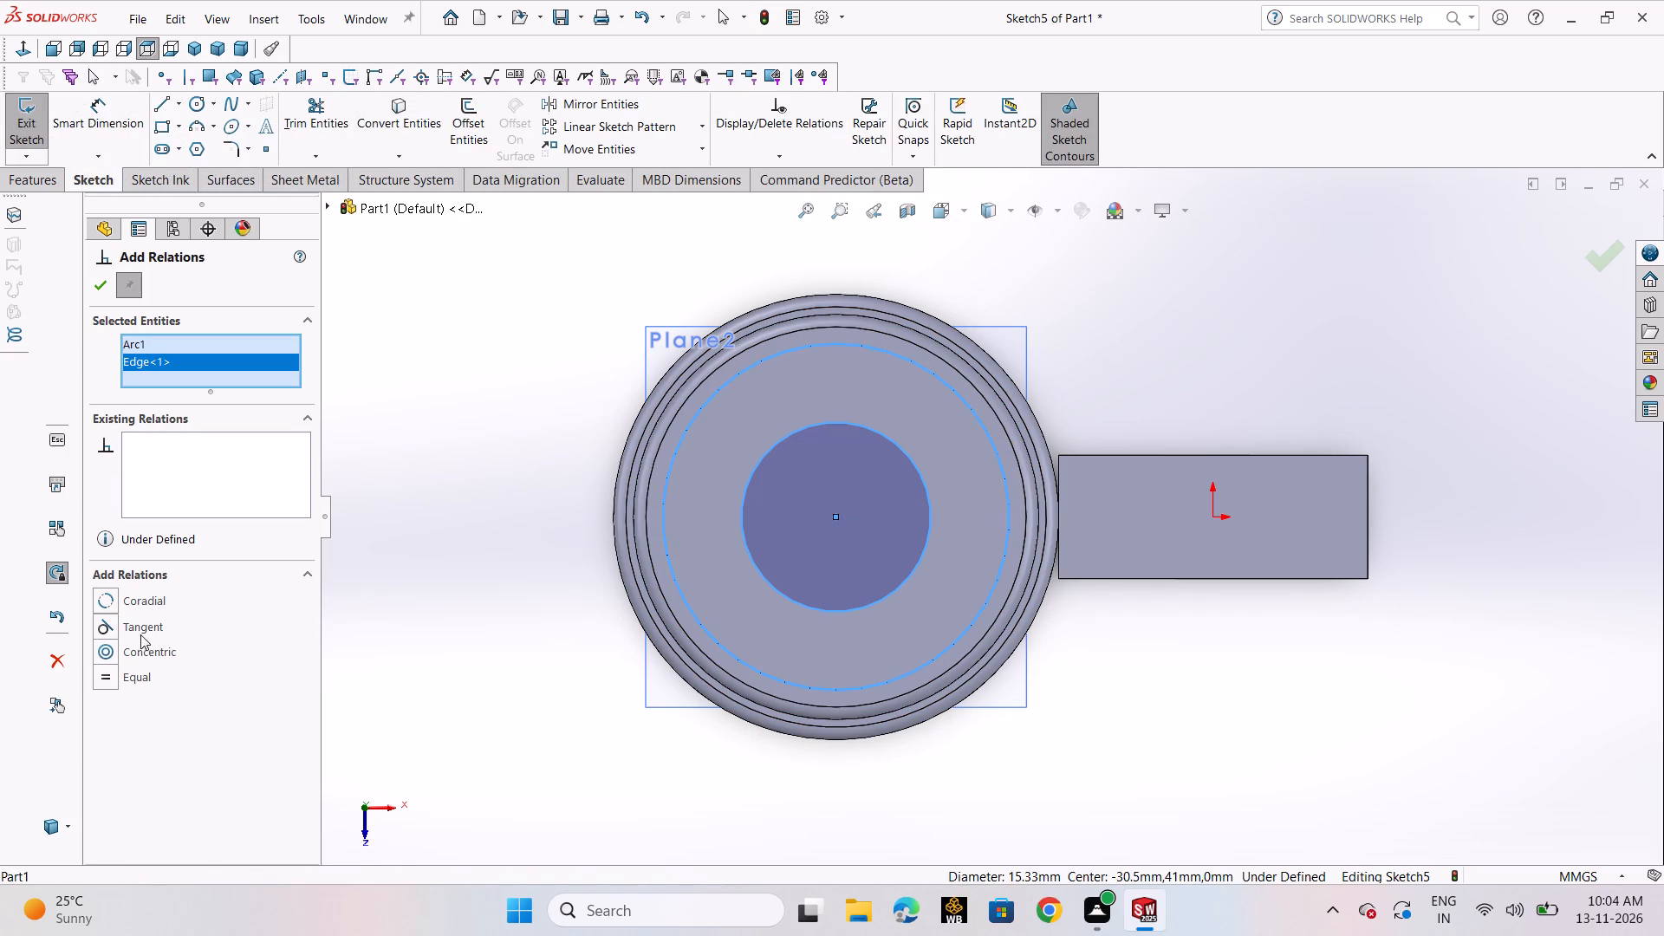
left_click(154, 651)
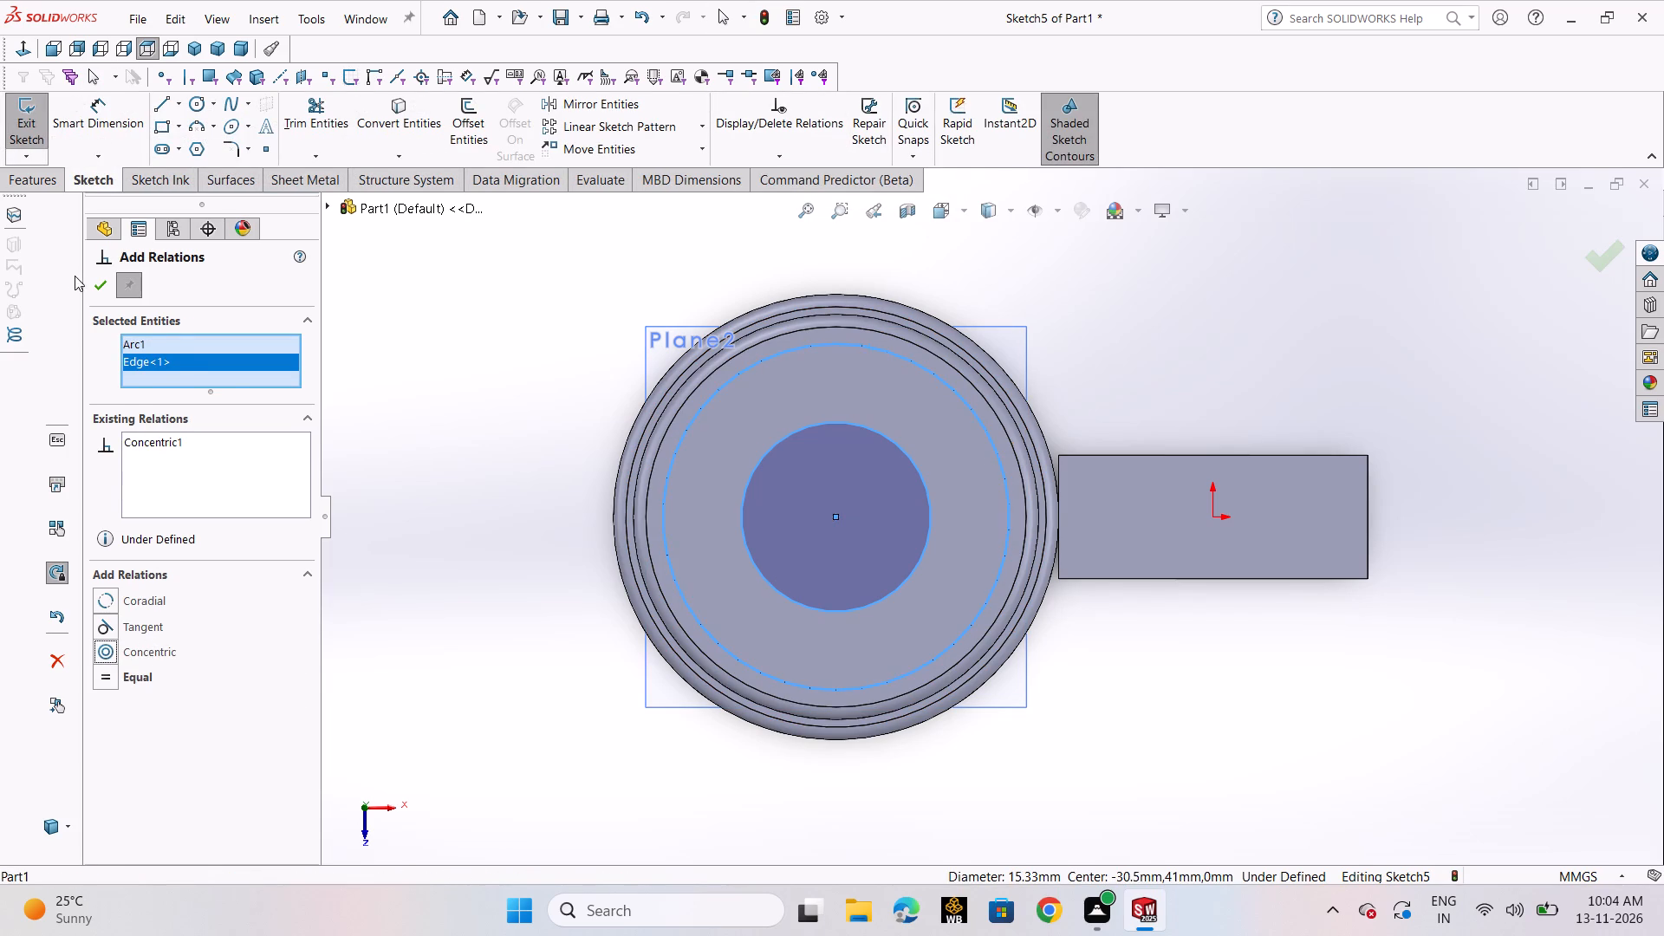
left_click(92, 285)
left_click(478, 354)
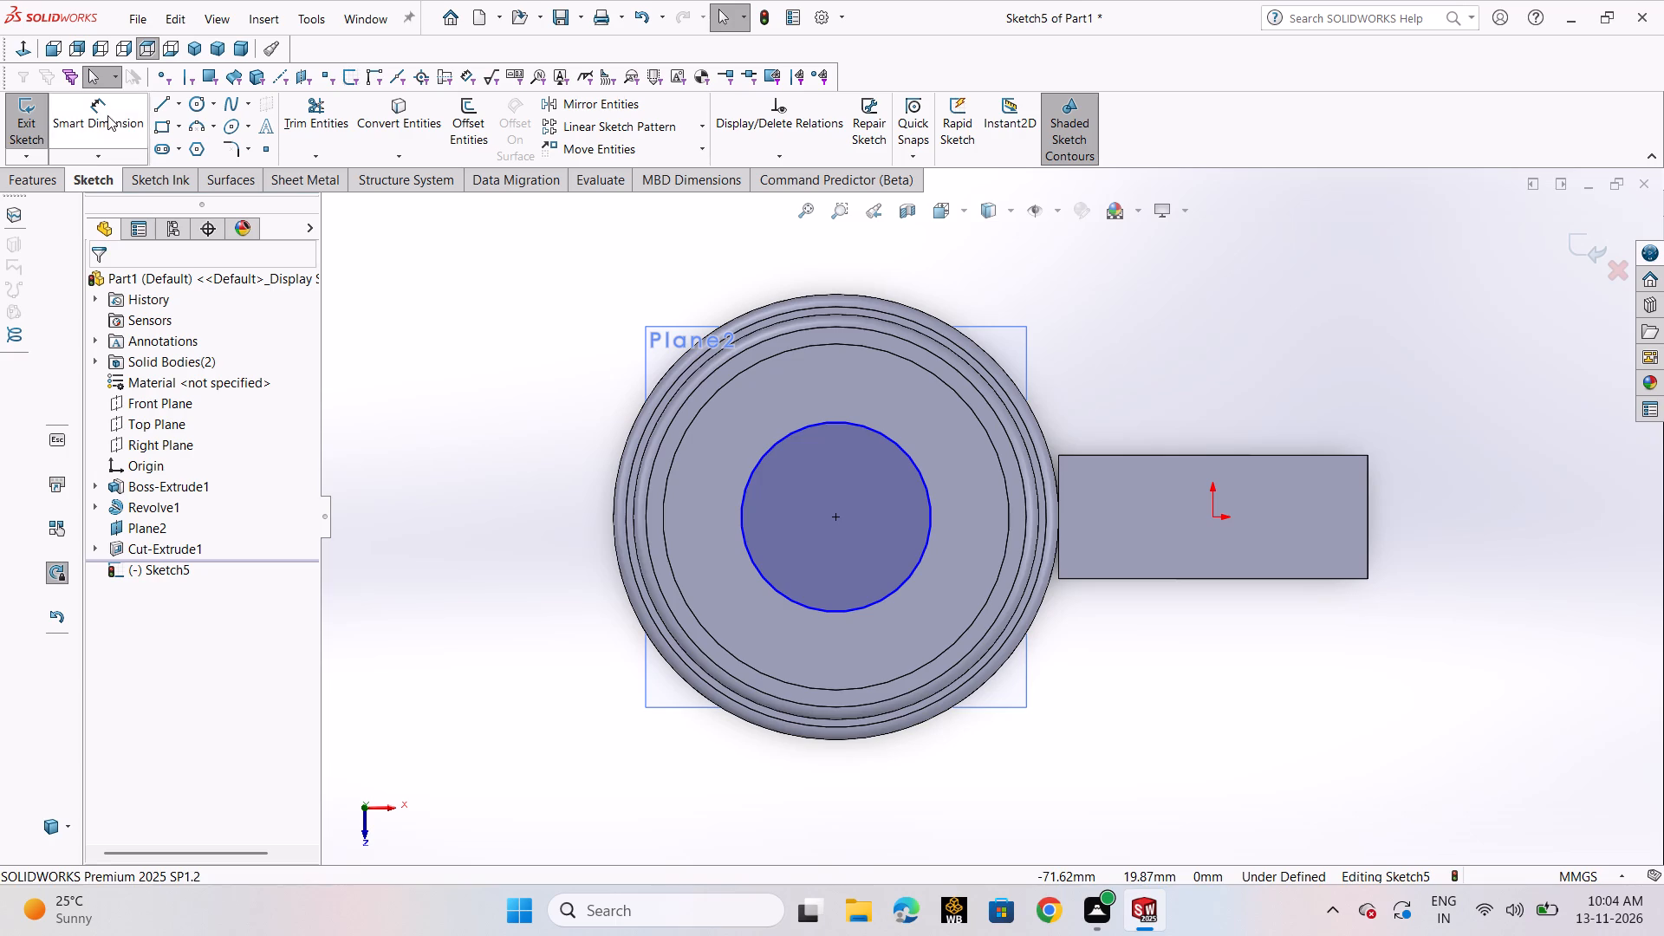
Dimension the circle's diameter at 10 mm.
left_click(107, 115)
left_click(776, 591)
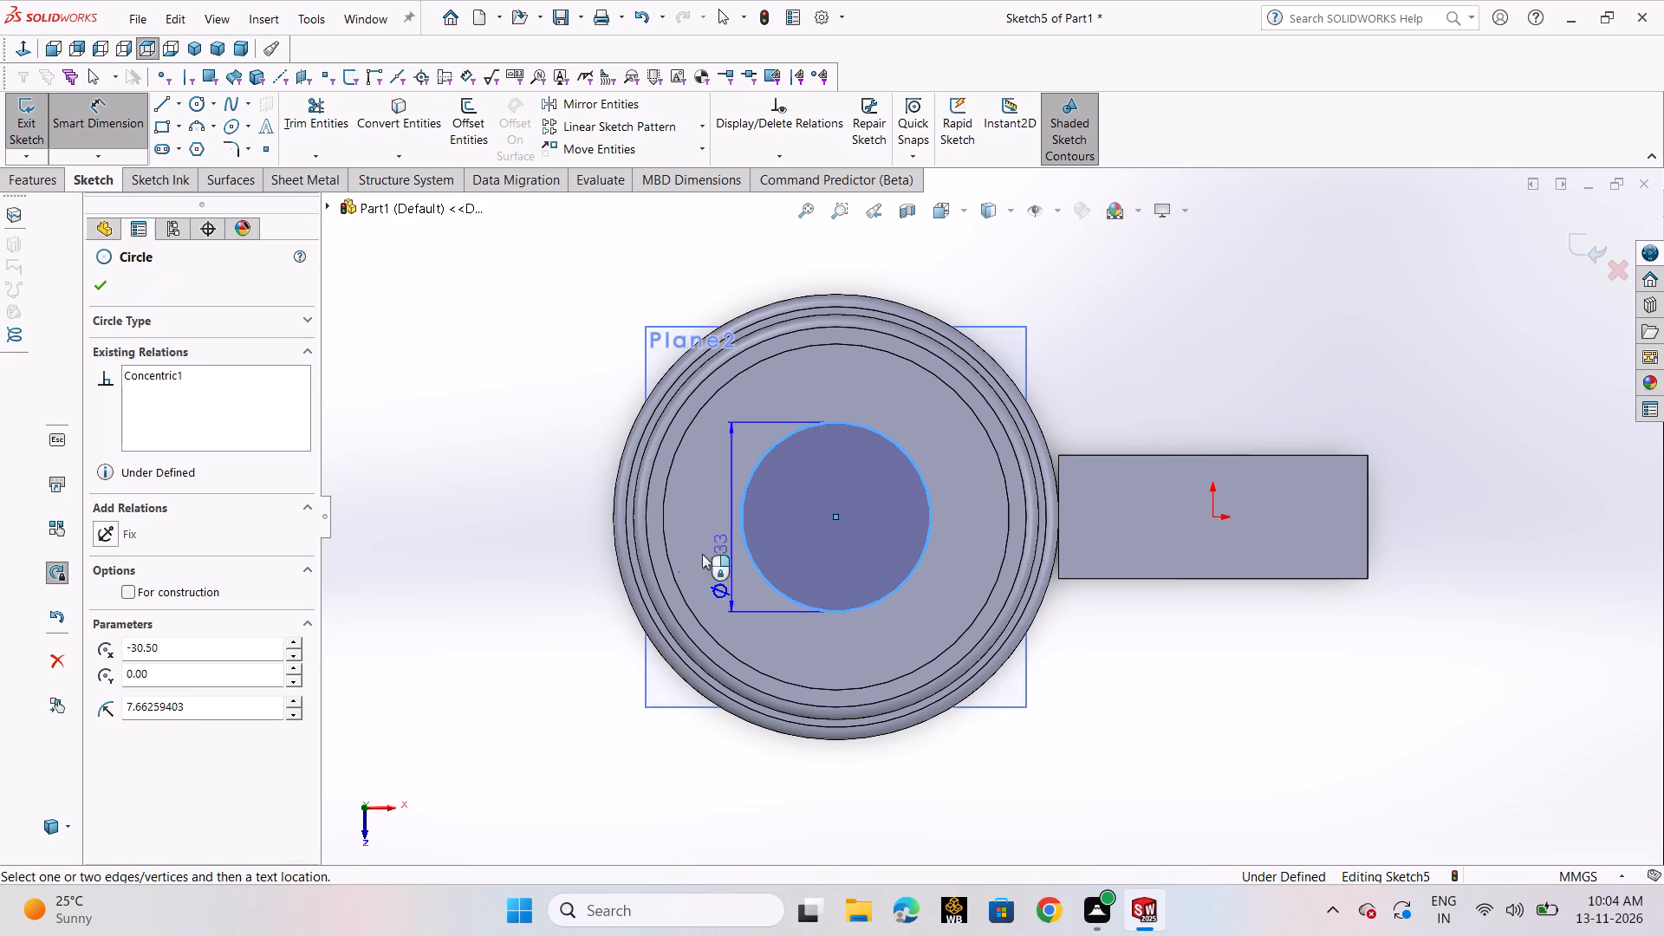
left_click(449, 442)
type("10")
key("Return")
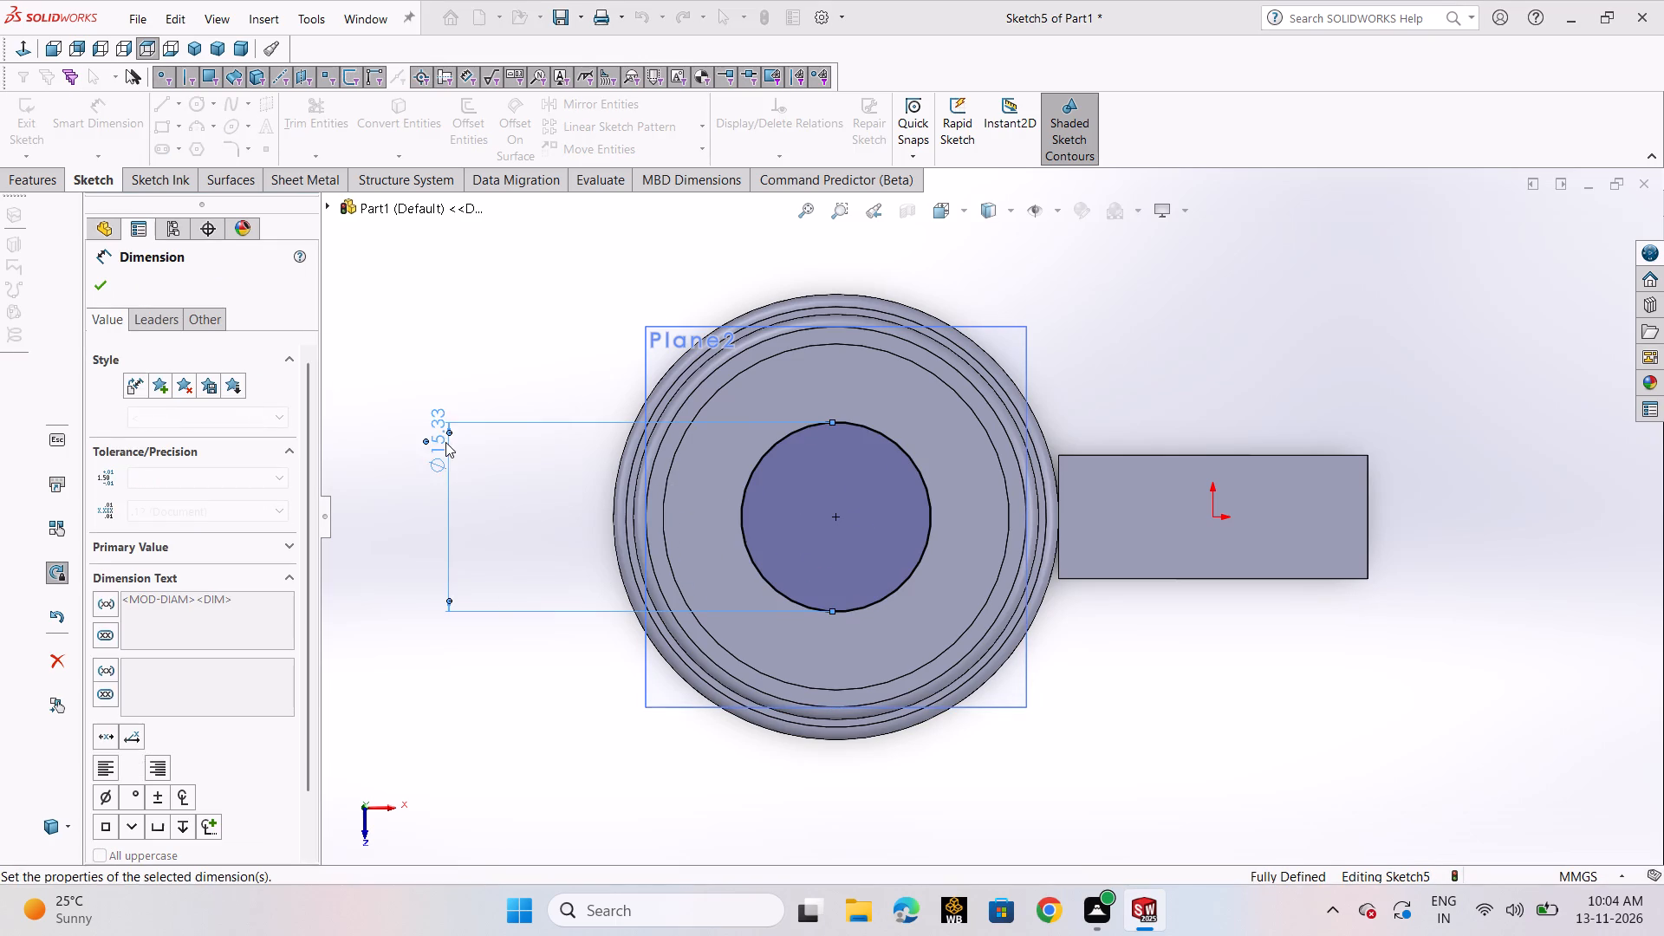
Change the circle's diameter to 20 mm.
double_click(450, 442)
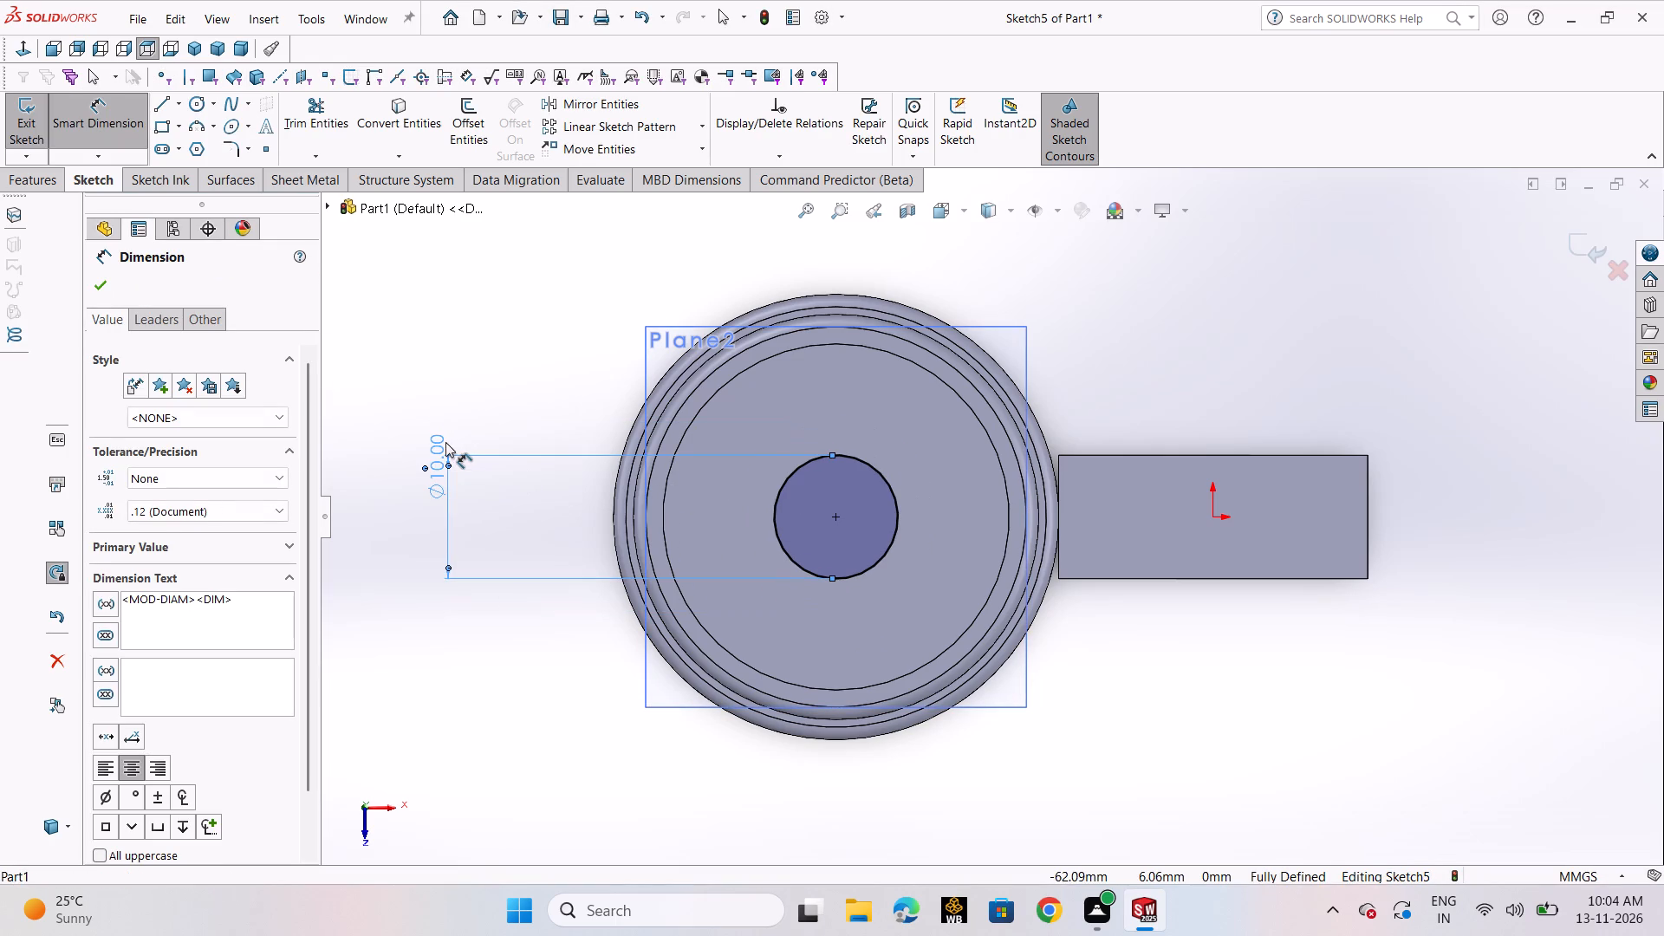
double_click(440, 442)
double_click(440, 442)
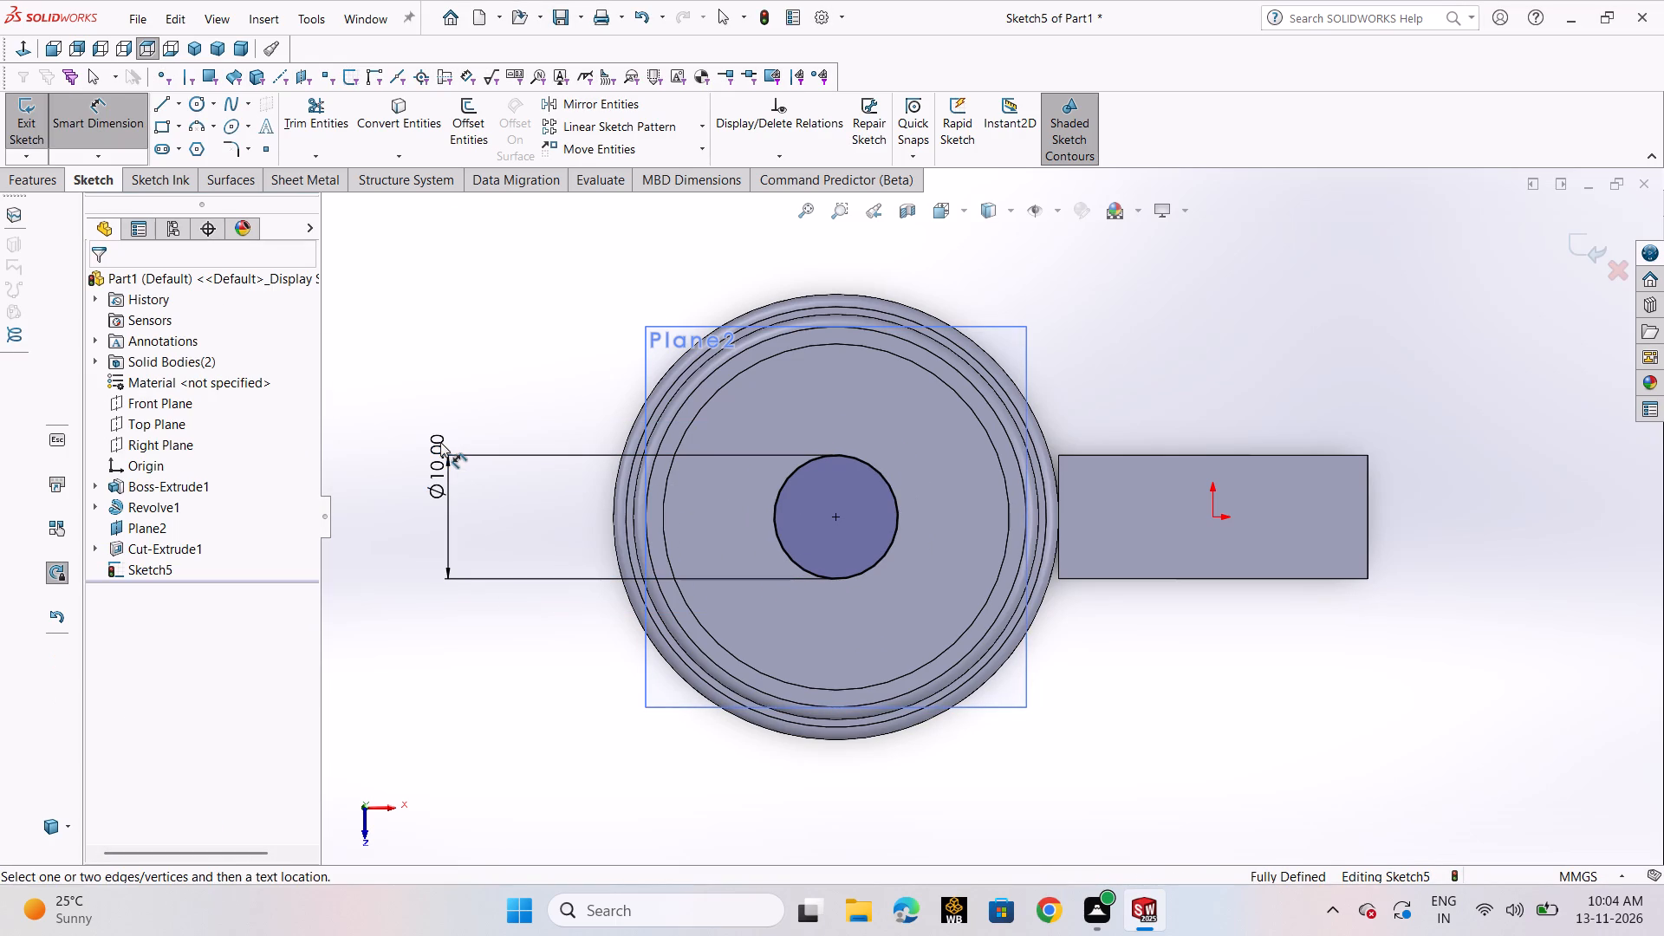
double_click(443, 456)
type("20")
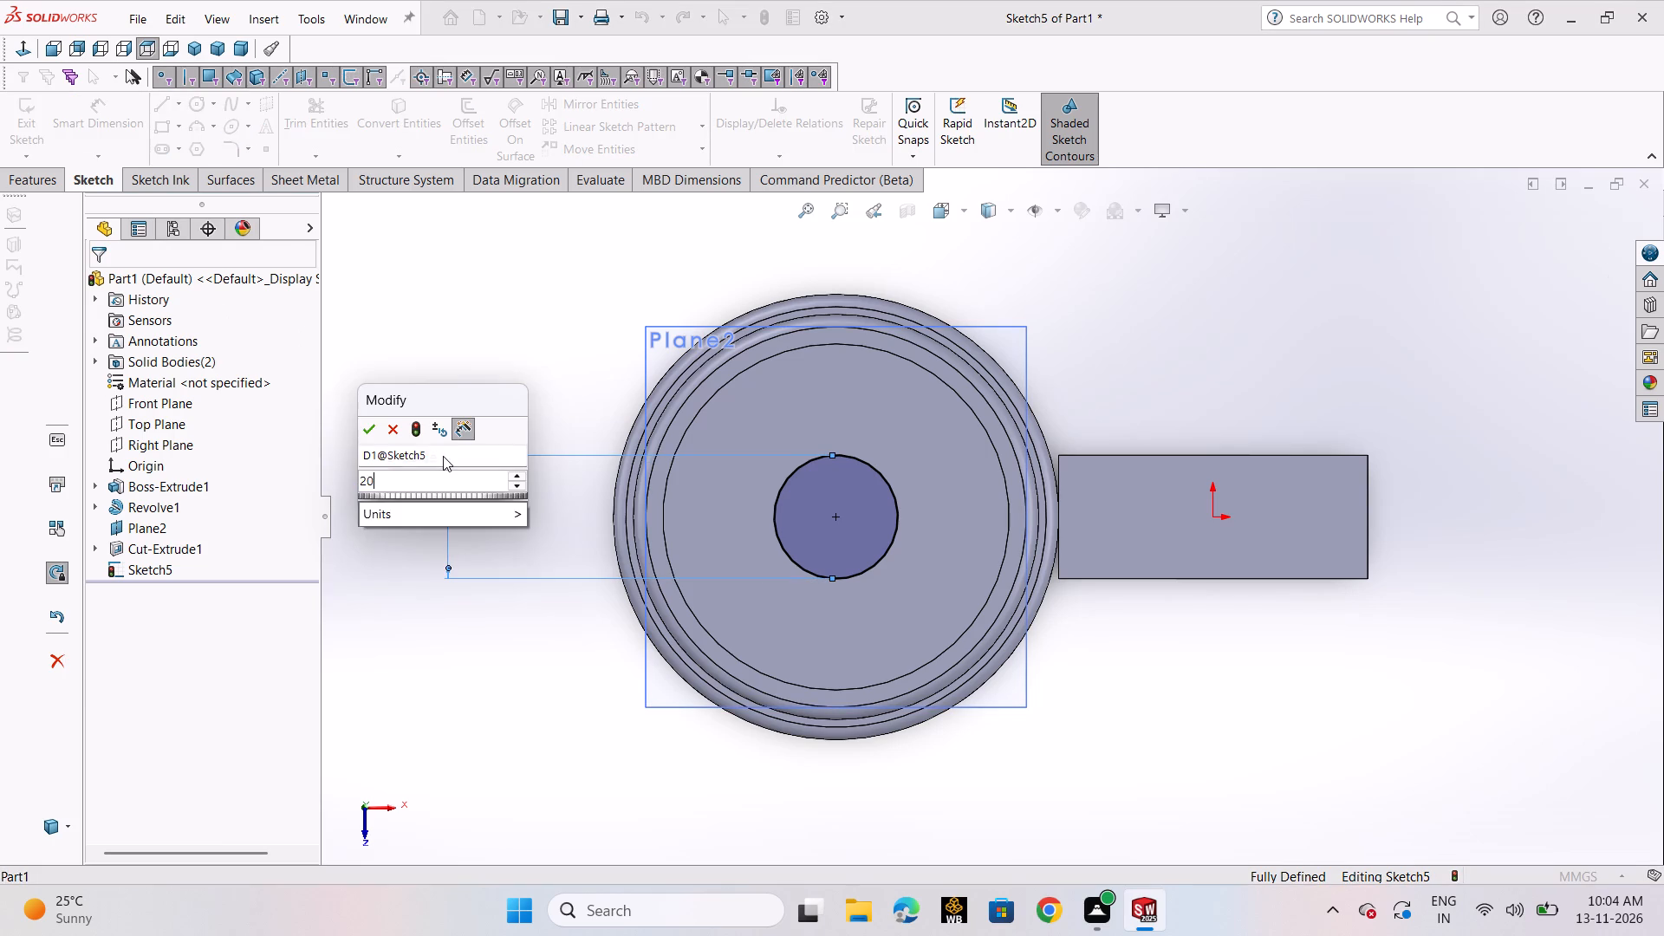
key("Return")
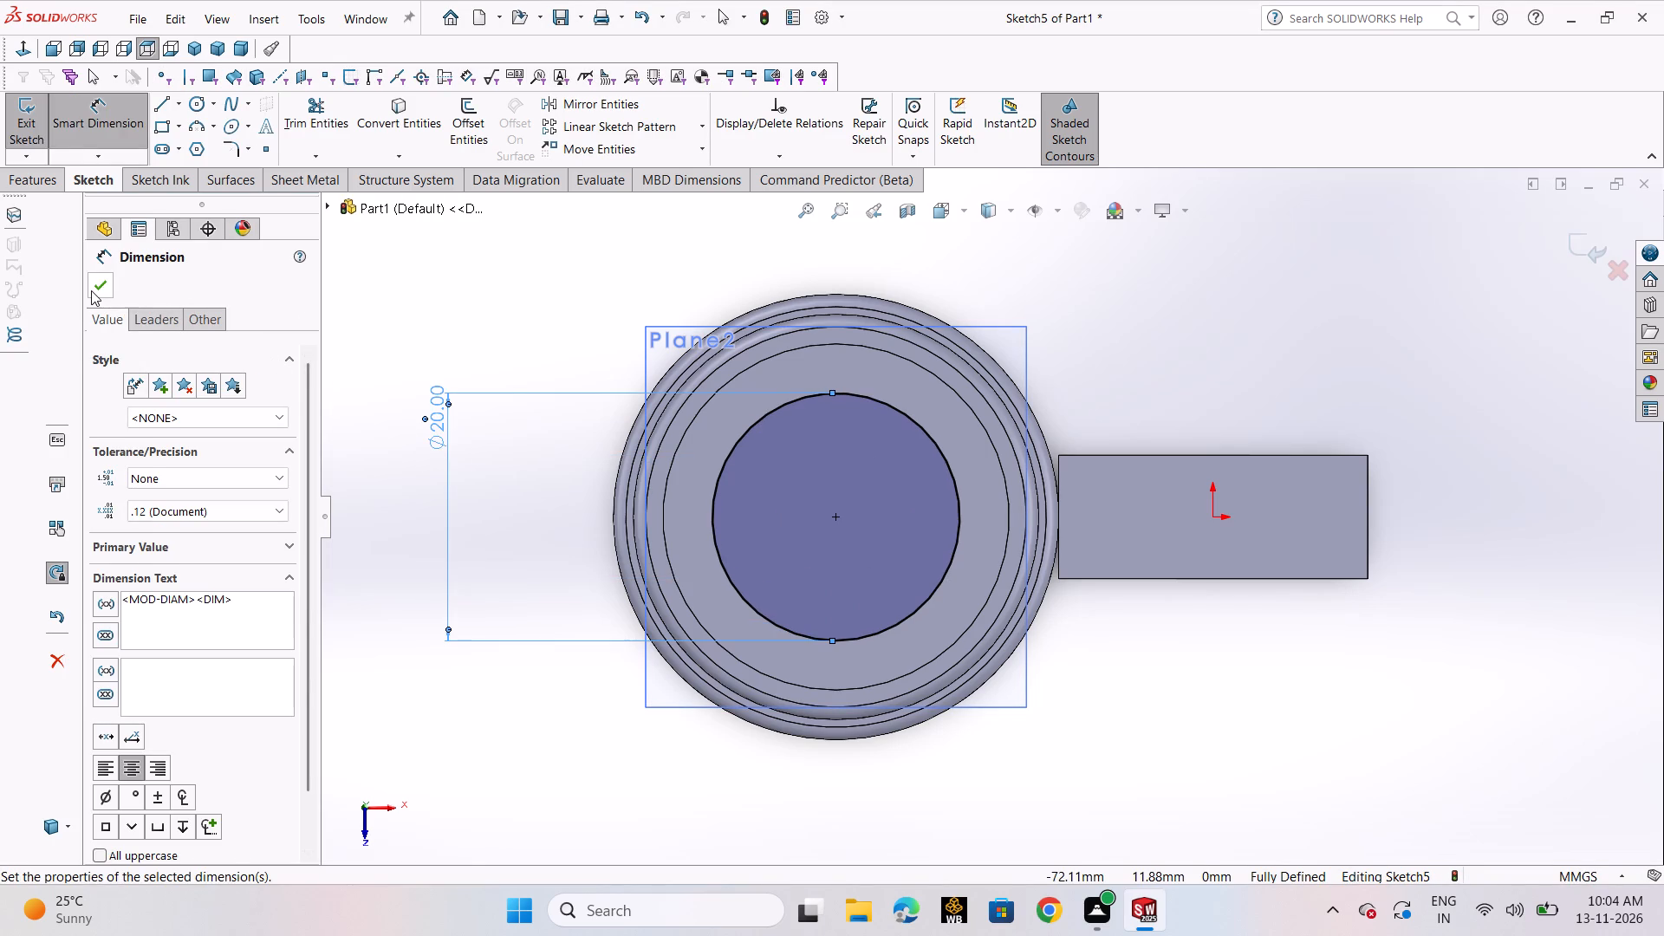
left_click(88, 290)
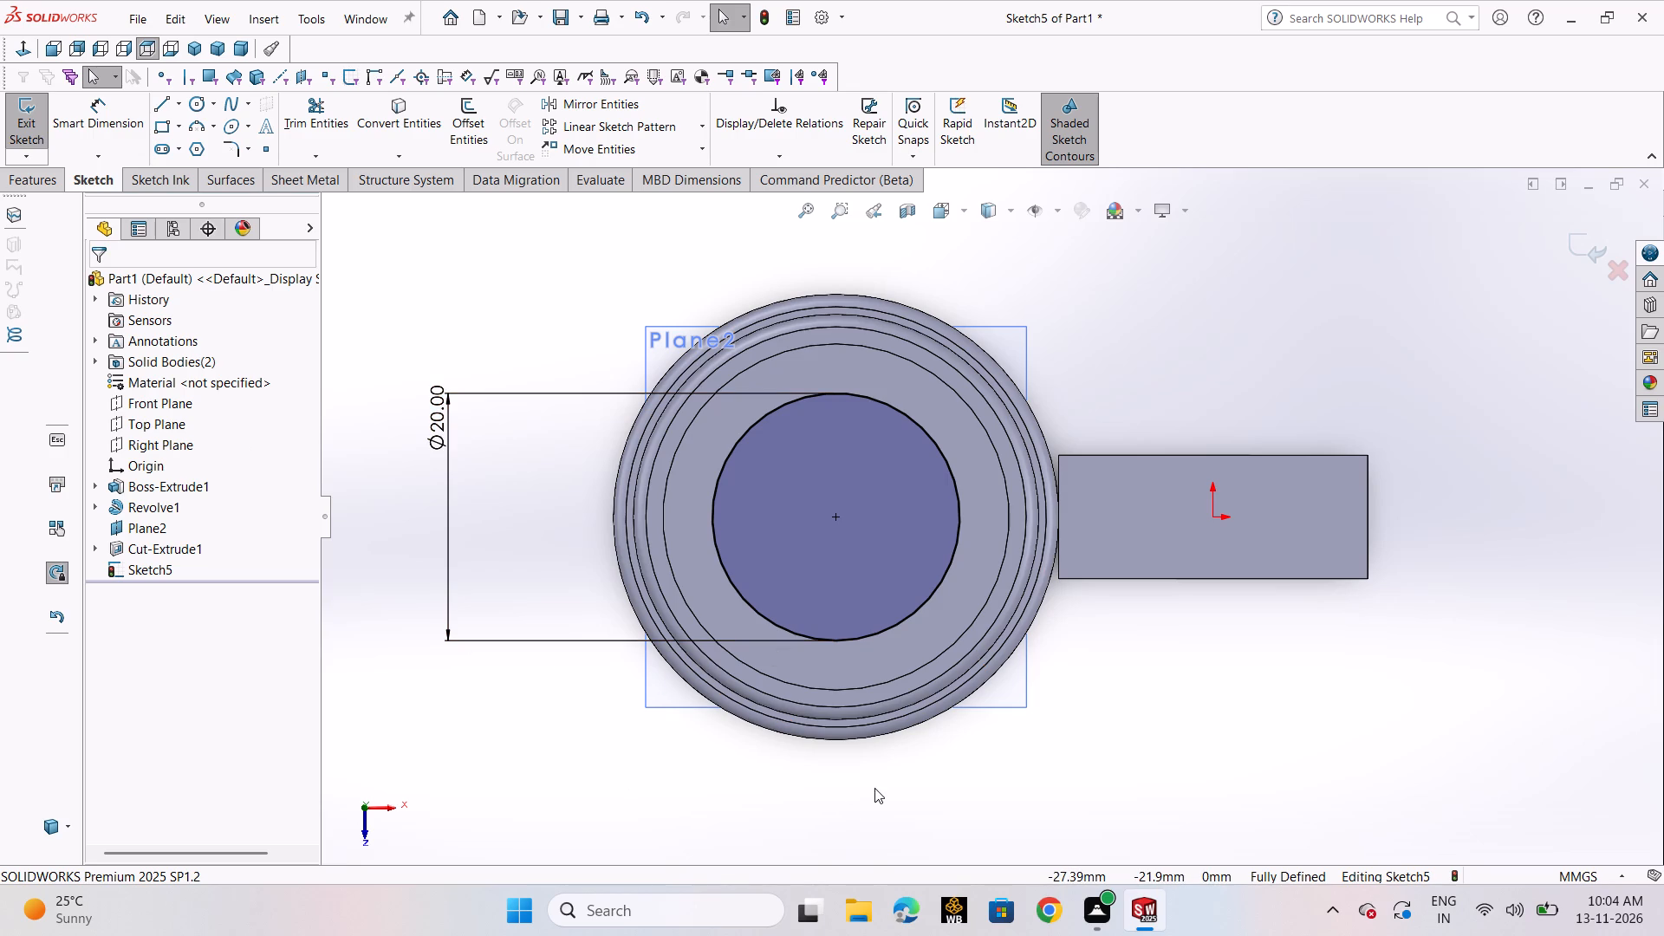
Exit the sketch and cut-extrude the 20 mm circle into the revolved body's top with a Blind end condition and 18 mm depth.
scroll(1056, 727, "down", 1)
middle_click_drag(1044, 722, 1021, 518)
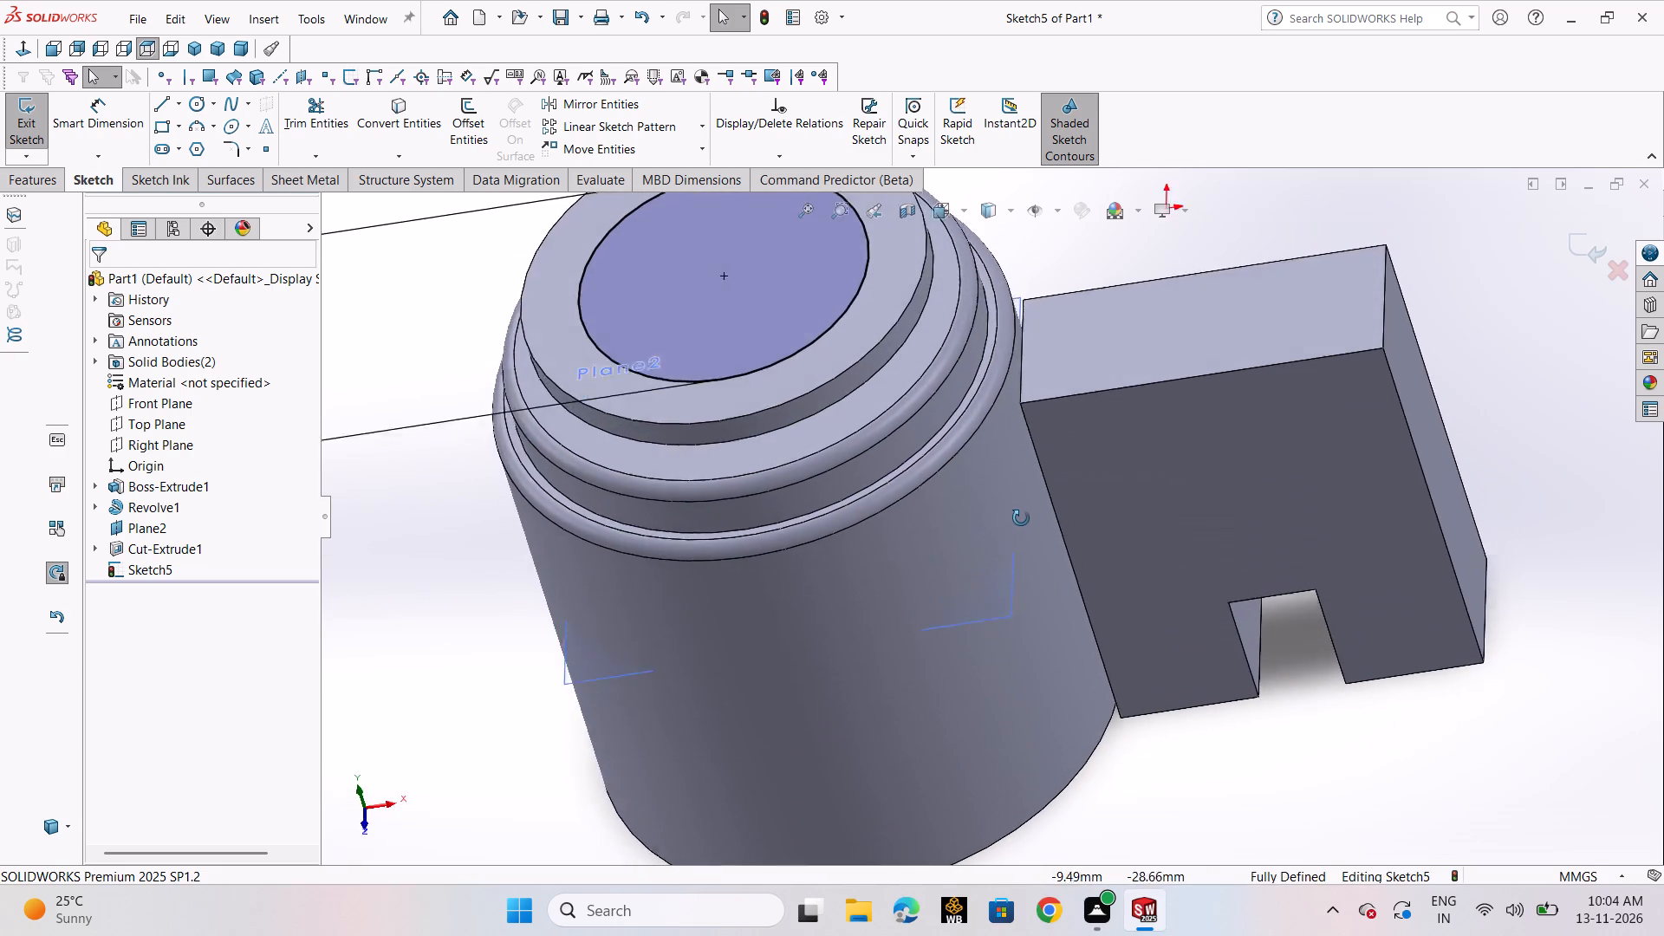
middle_click_drag(1021, 518, 1053, 731)
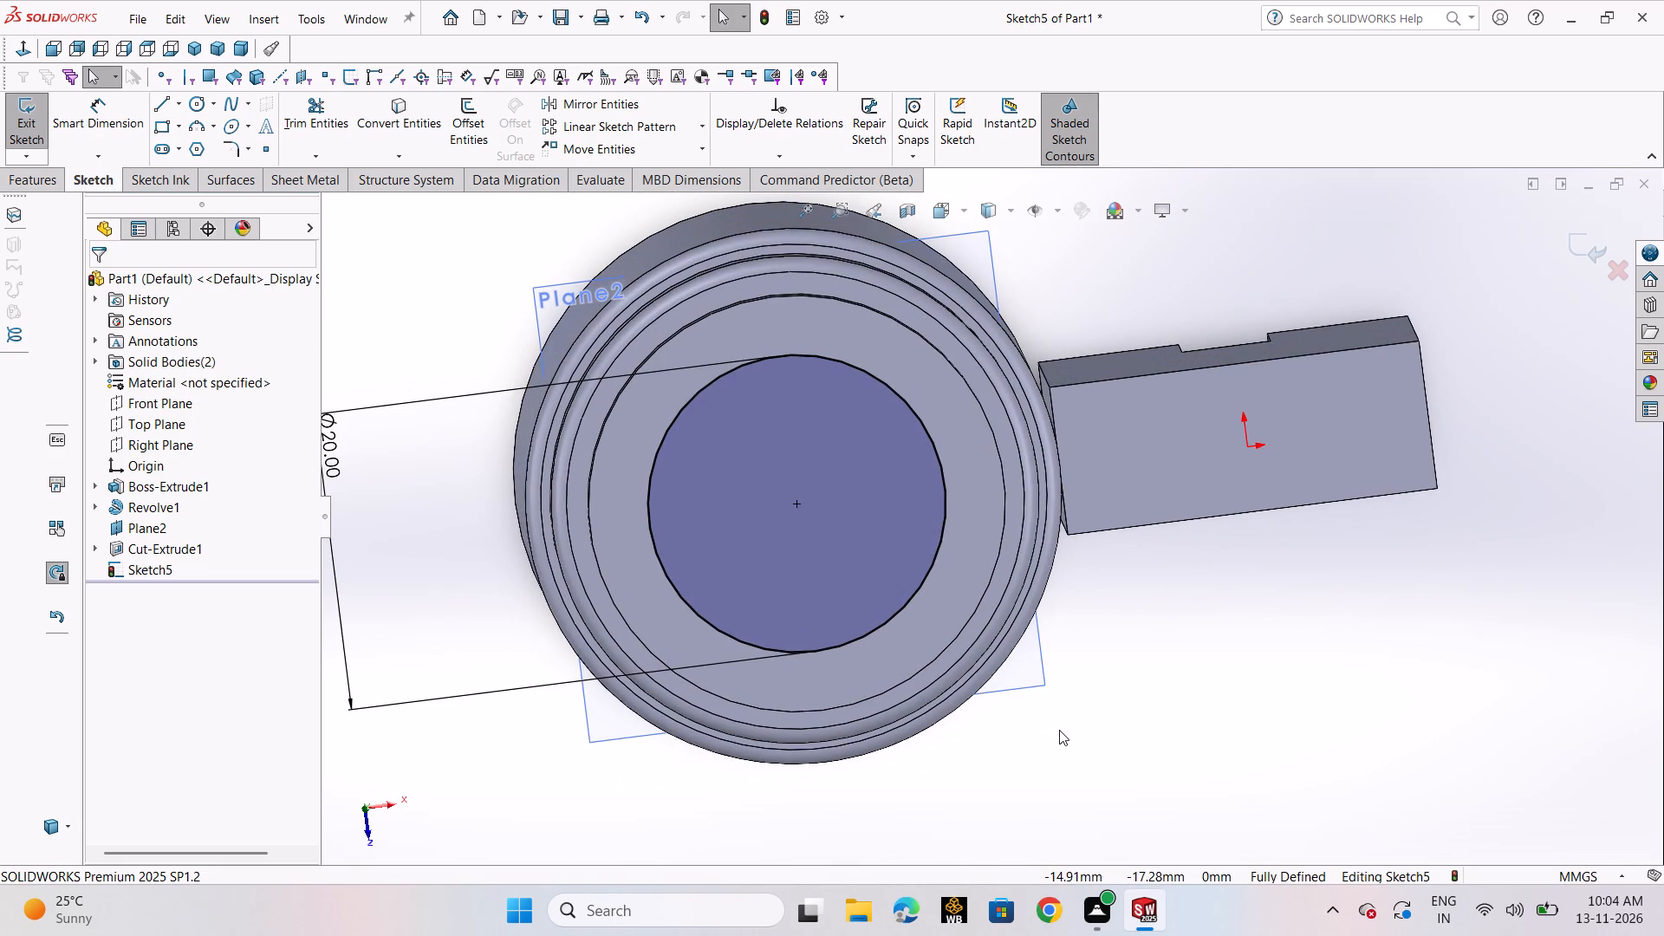
scroll(1059, 730, "up", 1)
left_click(29, 131)
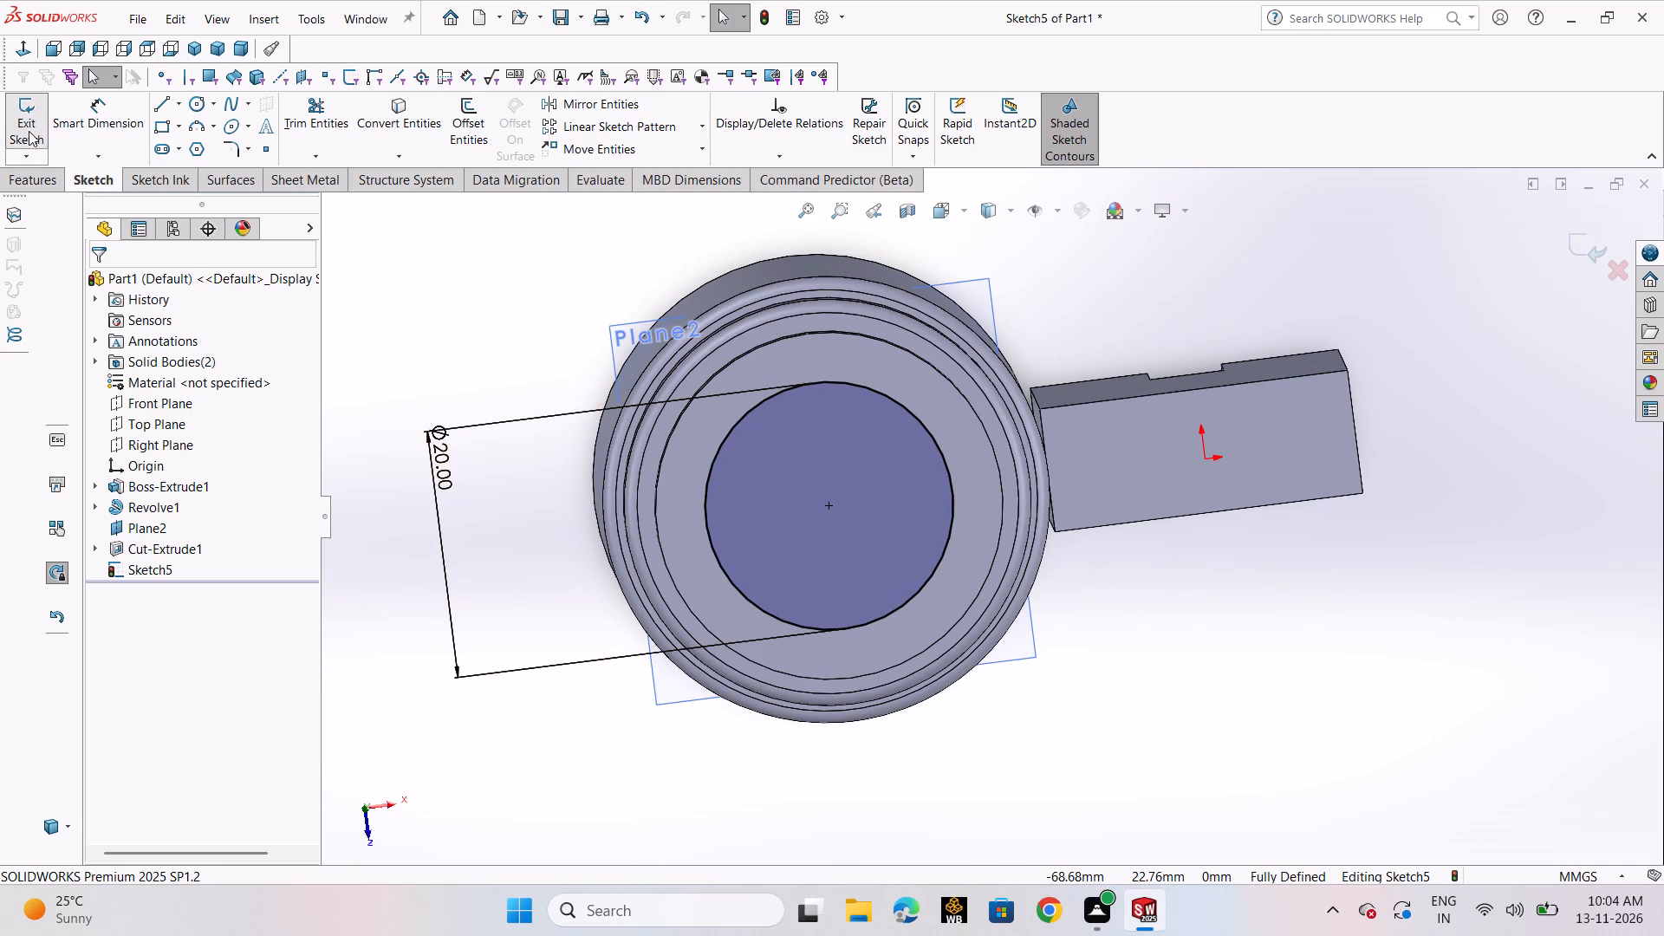
left_click(46, 180)
left_click(283, 119)
middle_click_drag(1120, 731, 1115, 513)
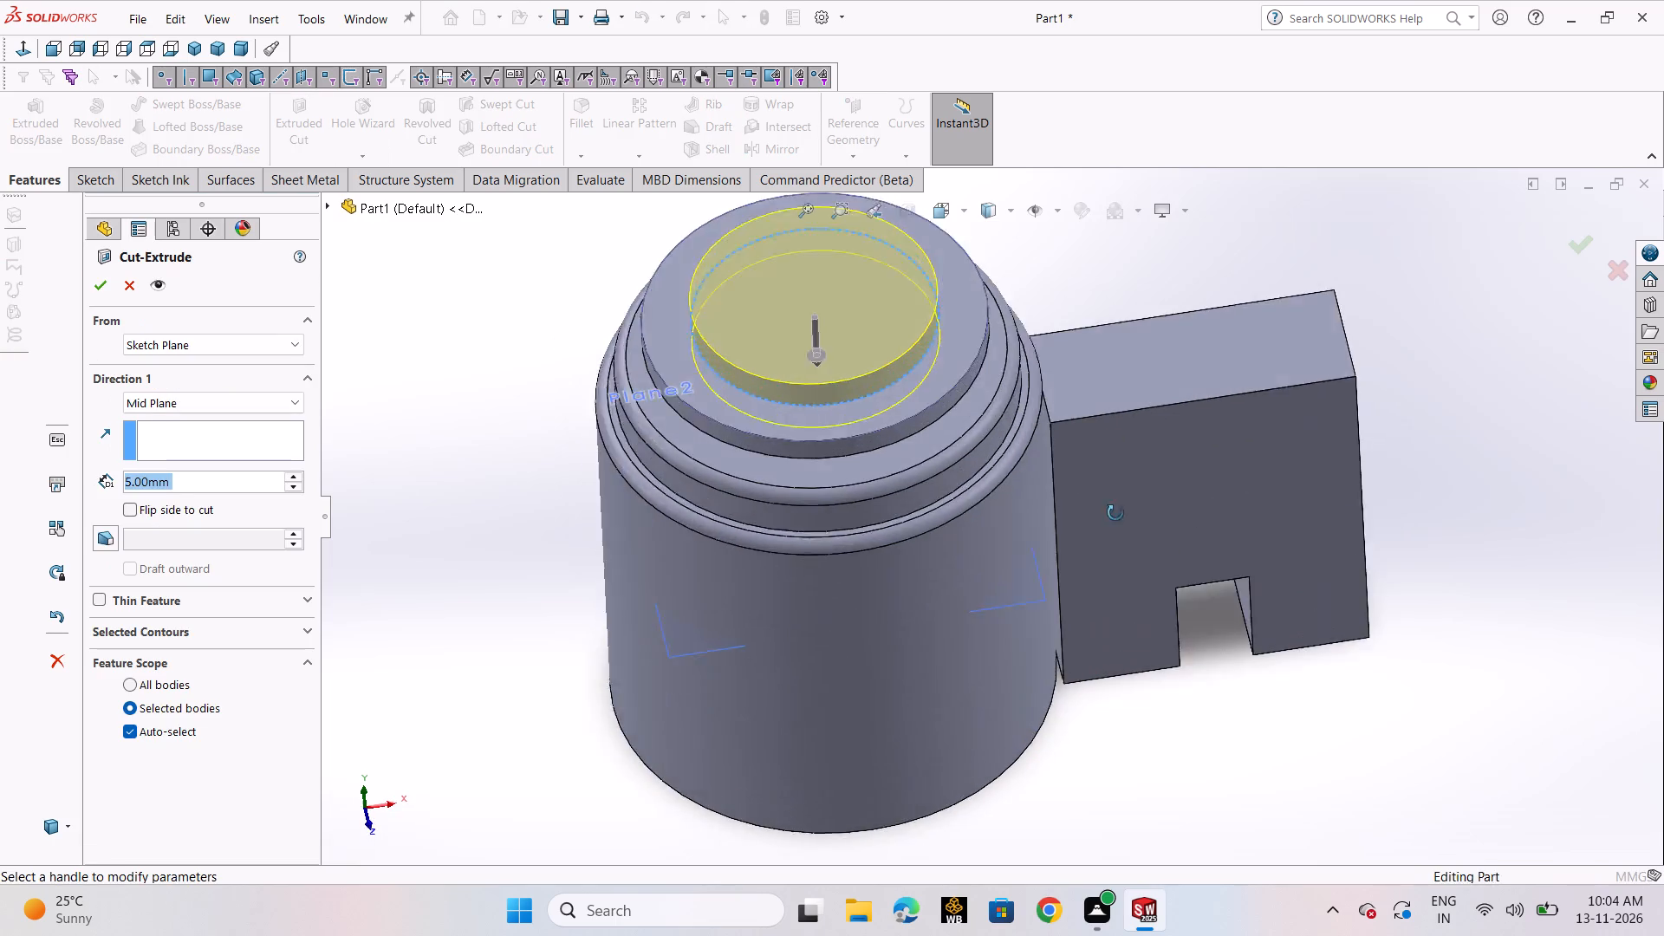
middle_click_drag(1115, 513, 1116, 448)
left_click(143, 400)
left_click(147, 419)
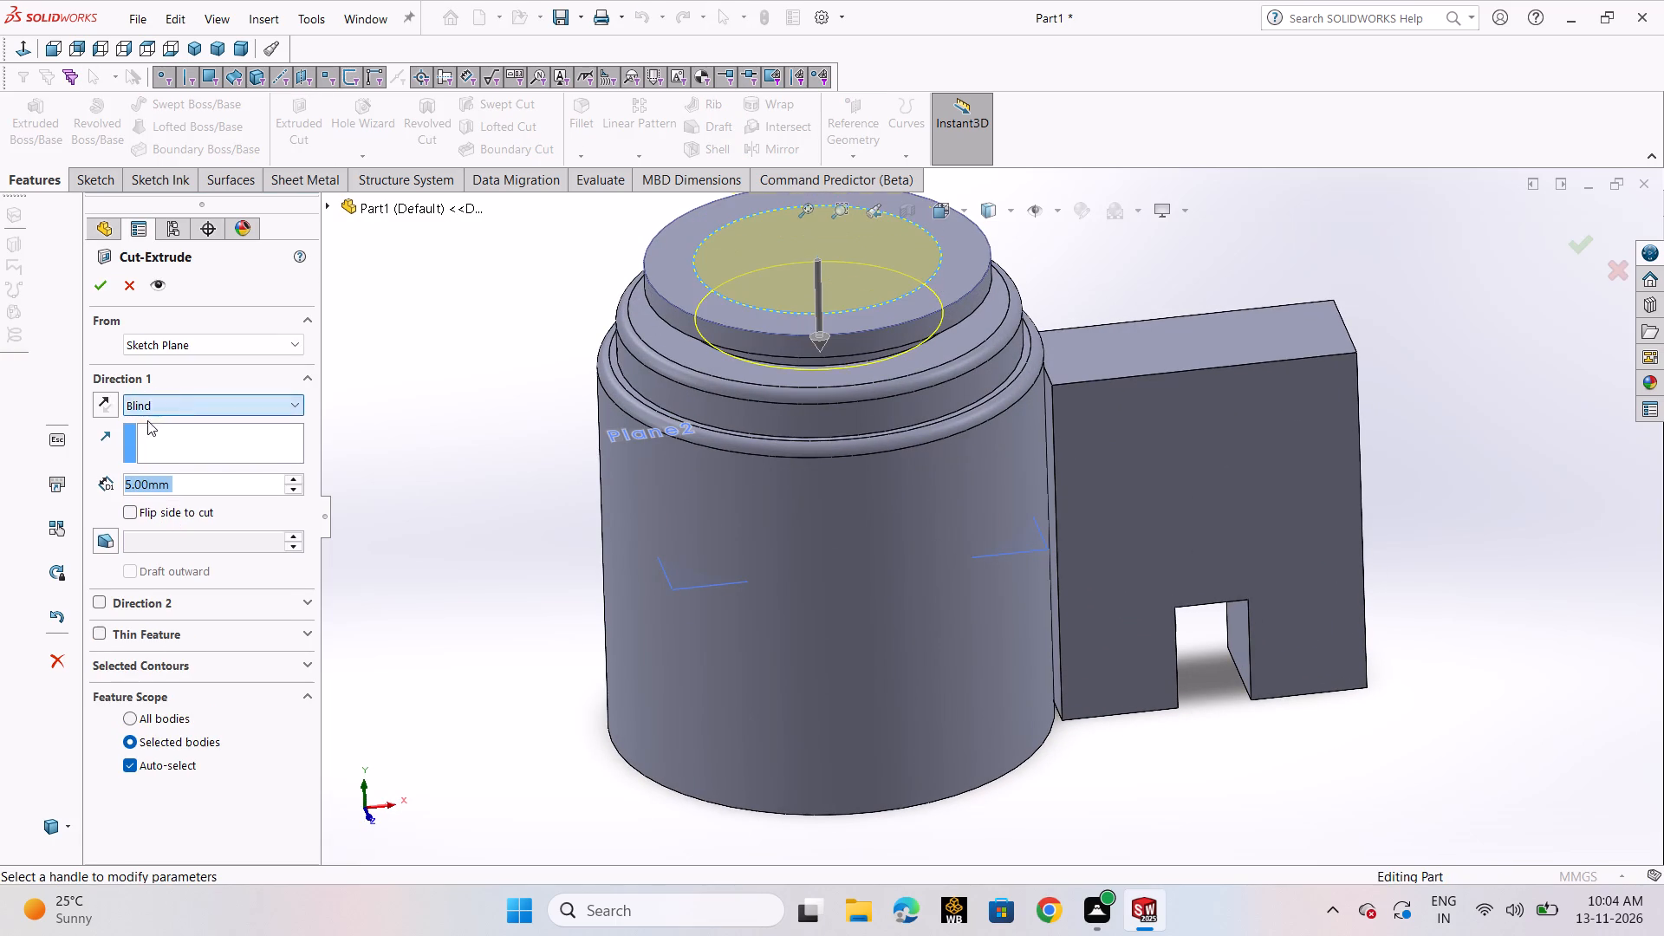
type("18")
key("Return")
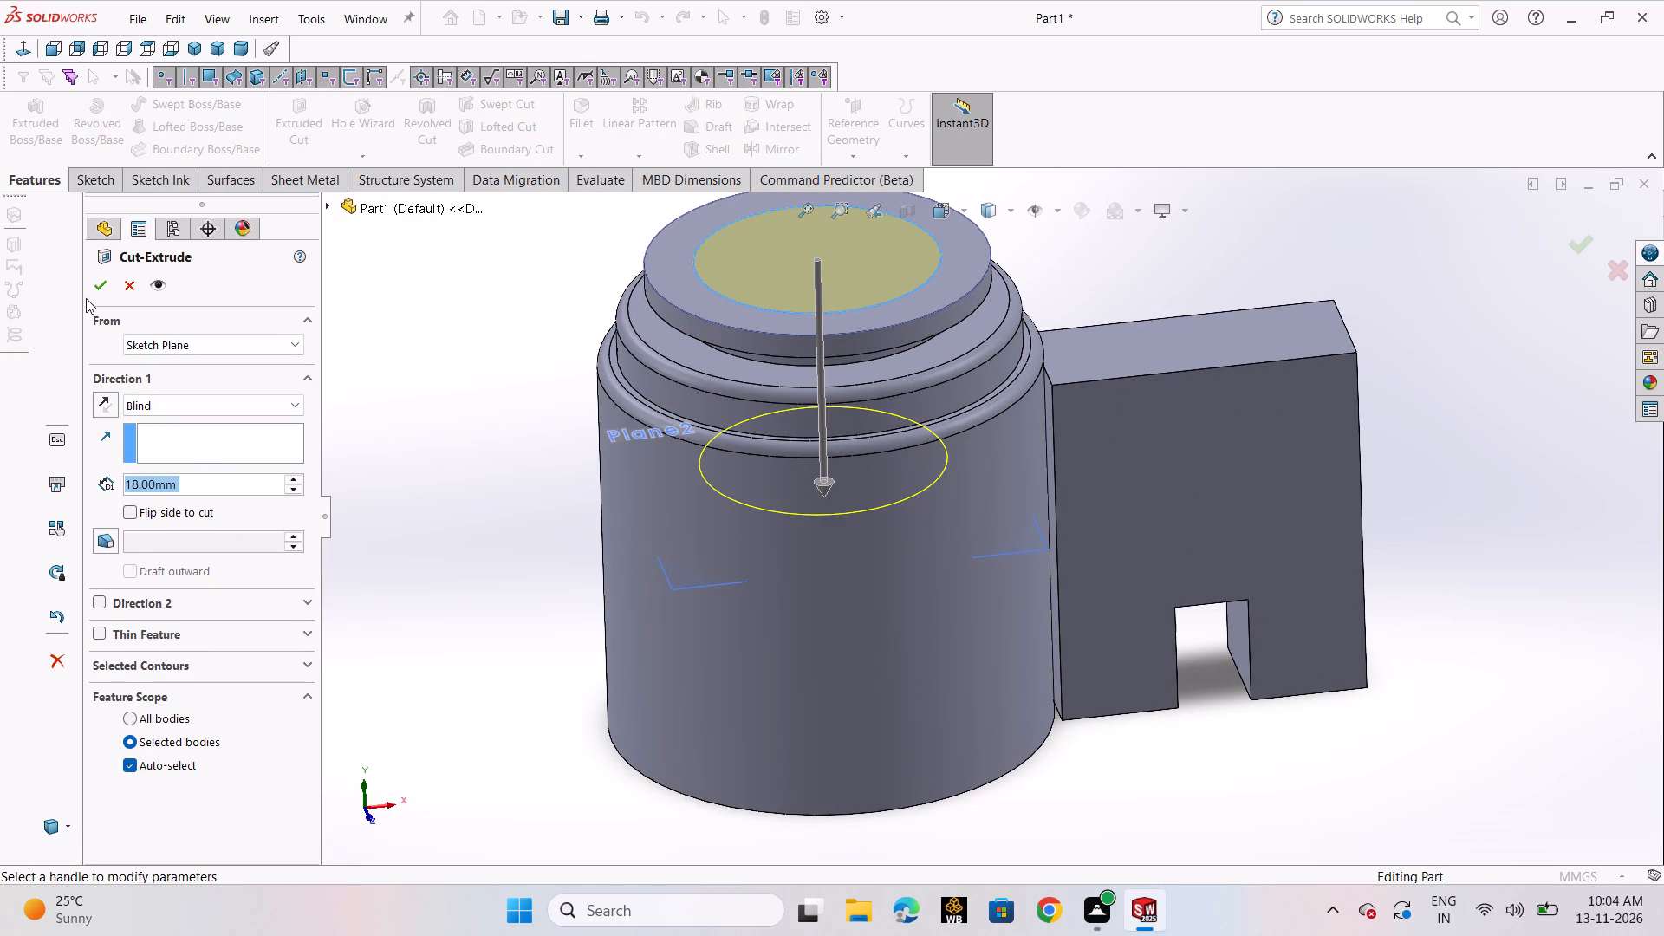
left_click(95, 289)
left_click(473, 565)
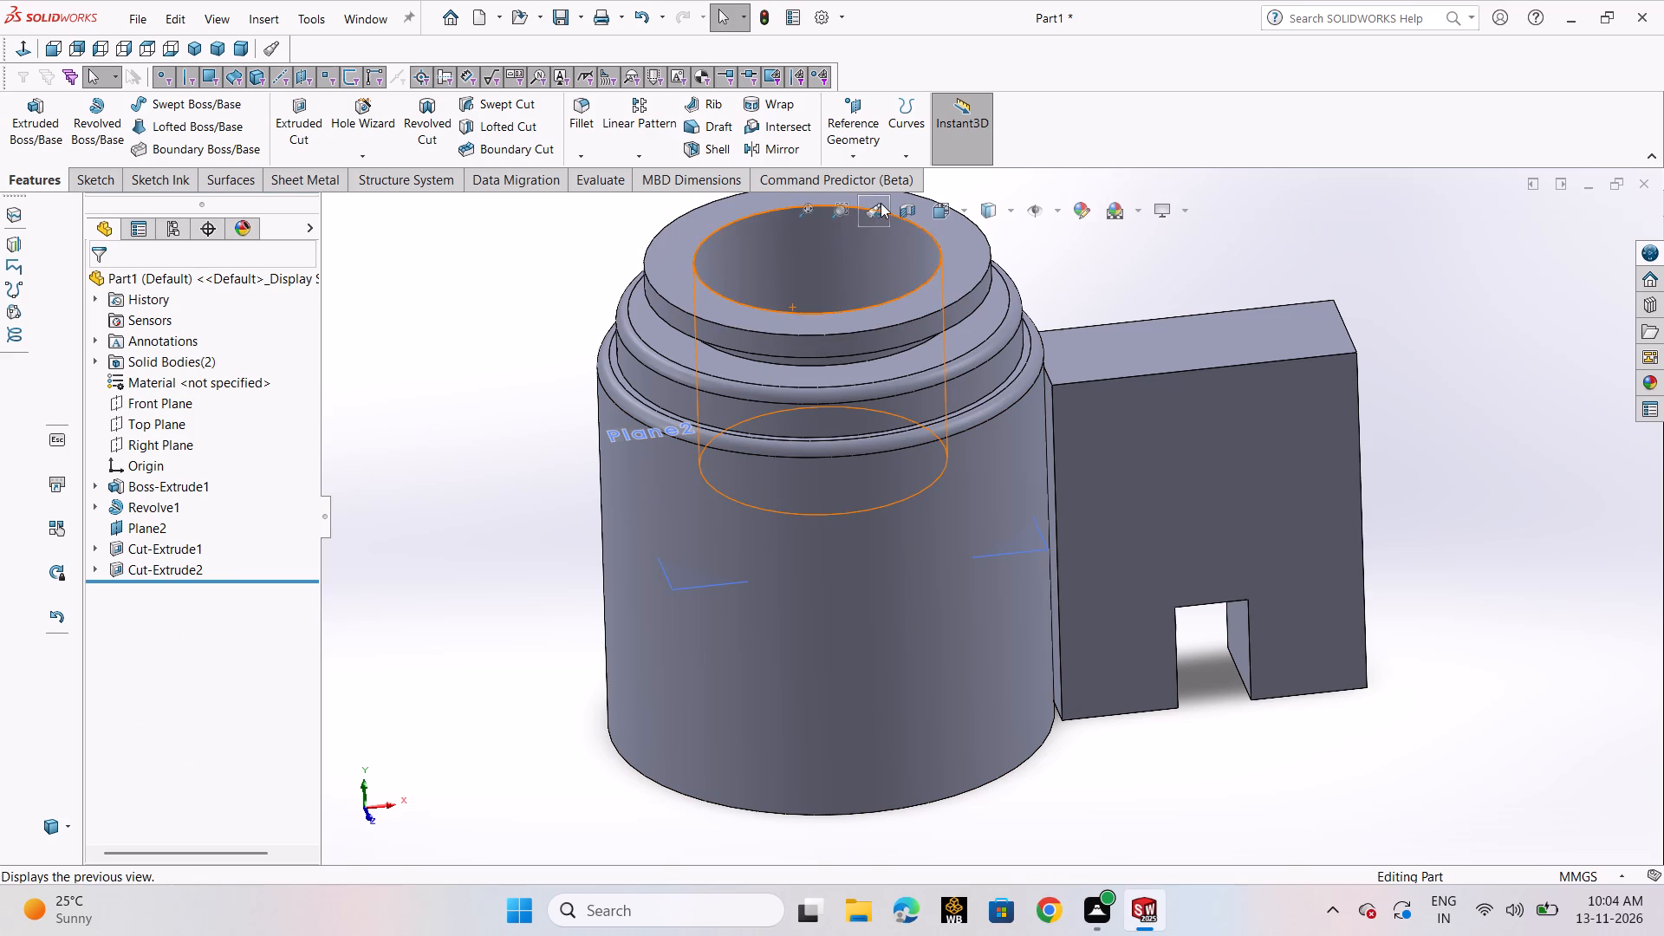
Examine the revolved body's interior cuts in a temporary section view through the Front Plane.
left_click(907, 214)
middle_click_drag(1176, 575, 1121, 501)
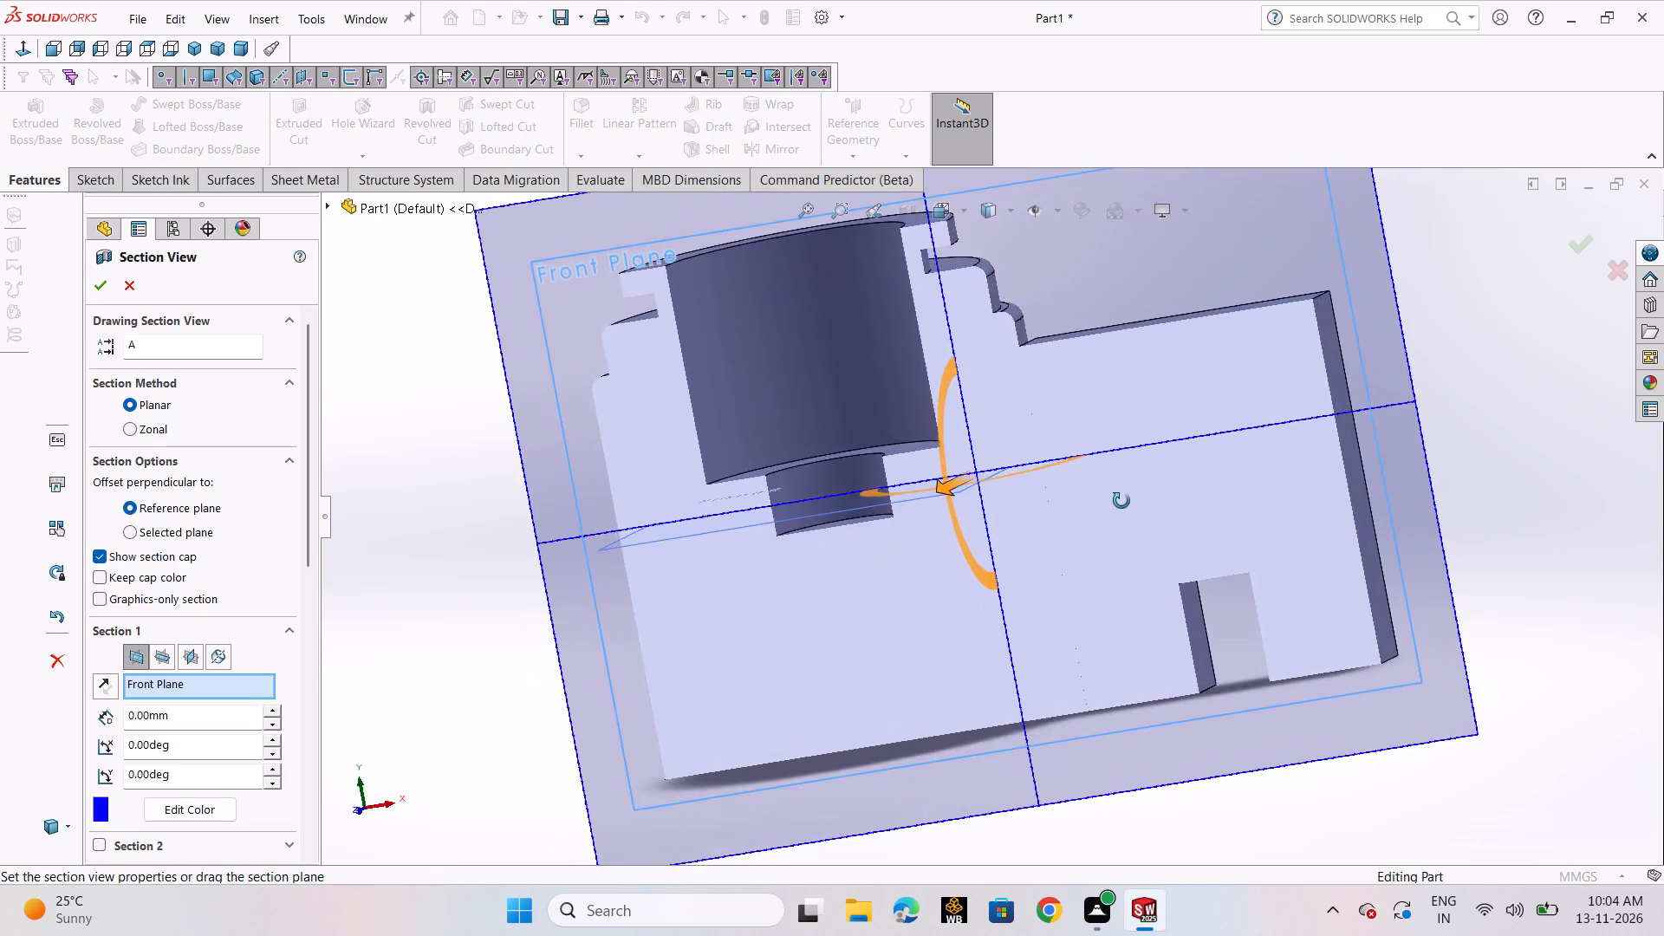
middle_click_drag(1121, 501, 1102, 534)
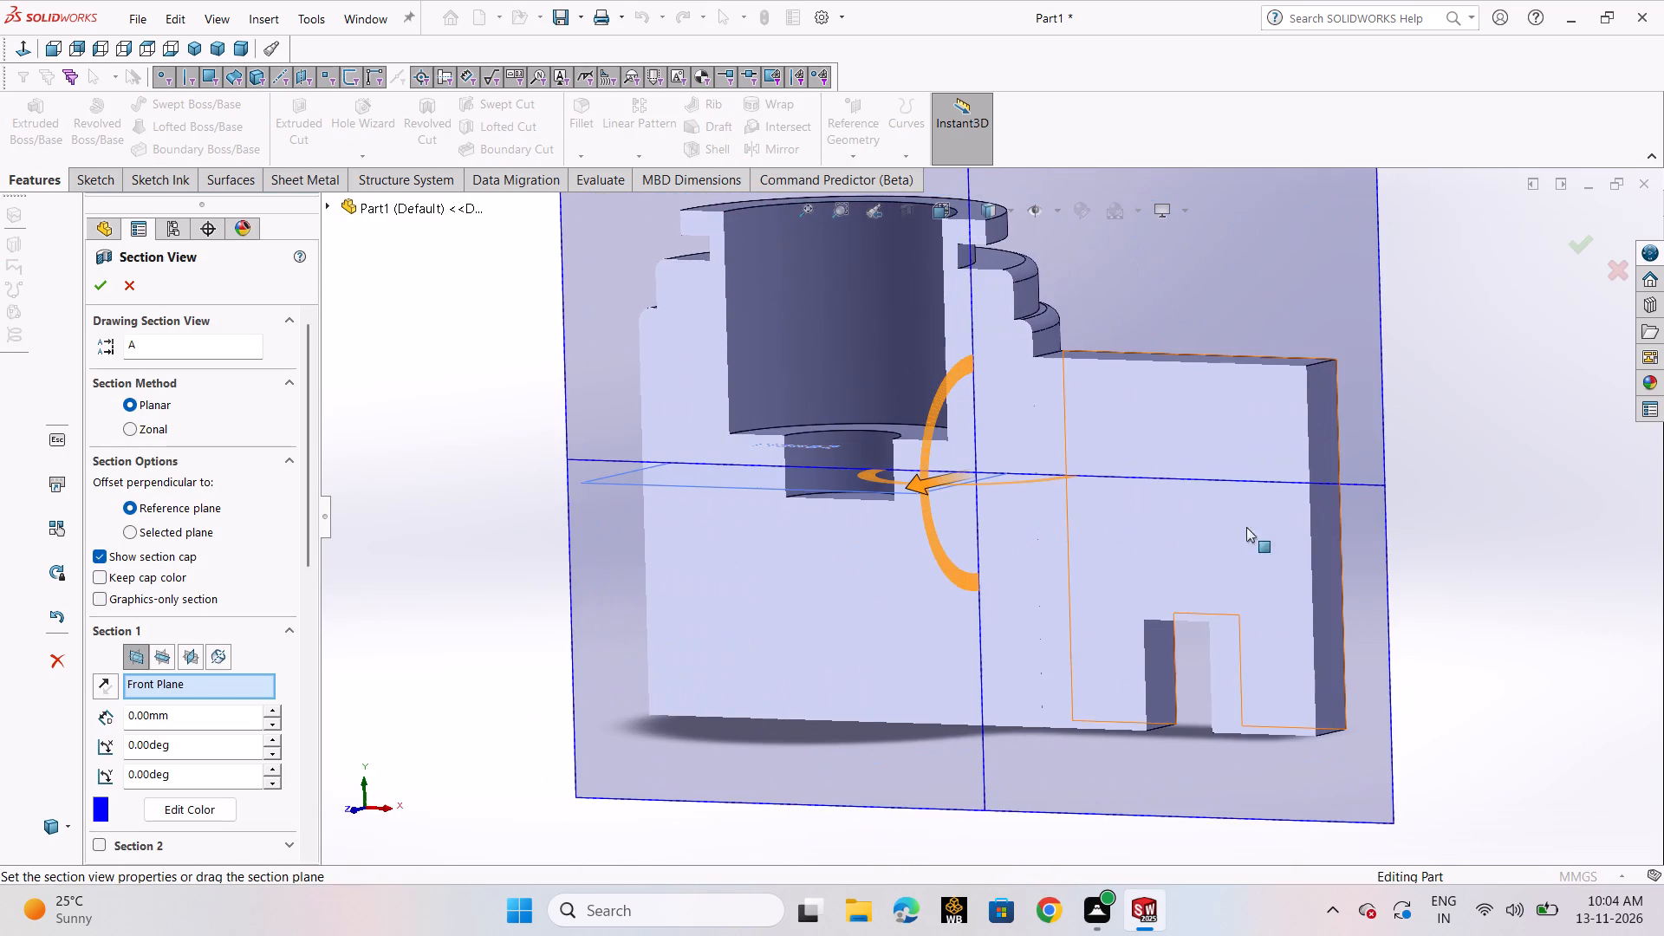
scroll(1464, 493, "up", 1)
left_click(120, 283)
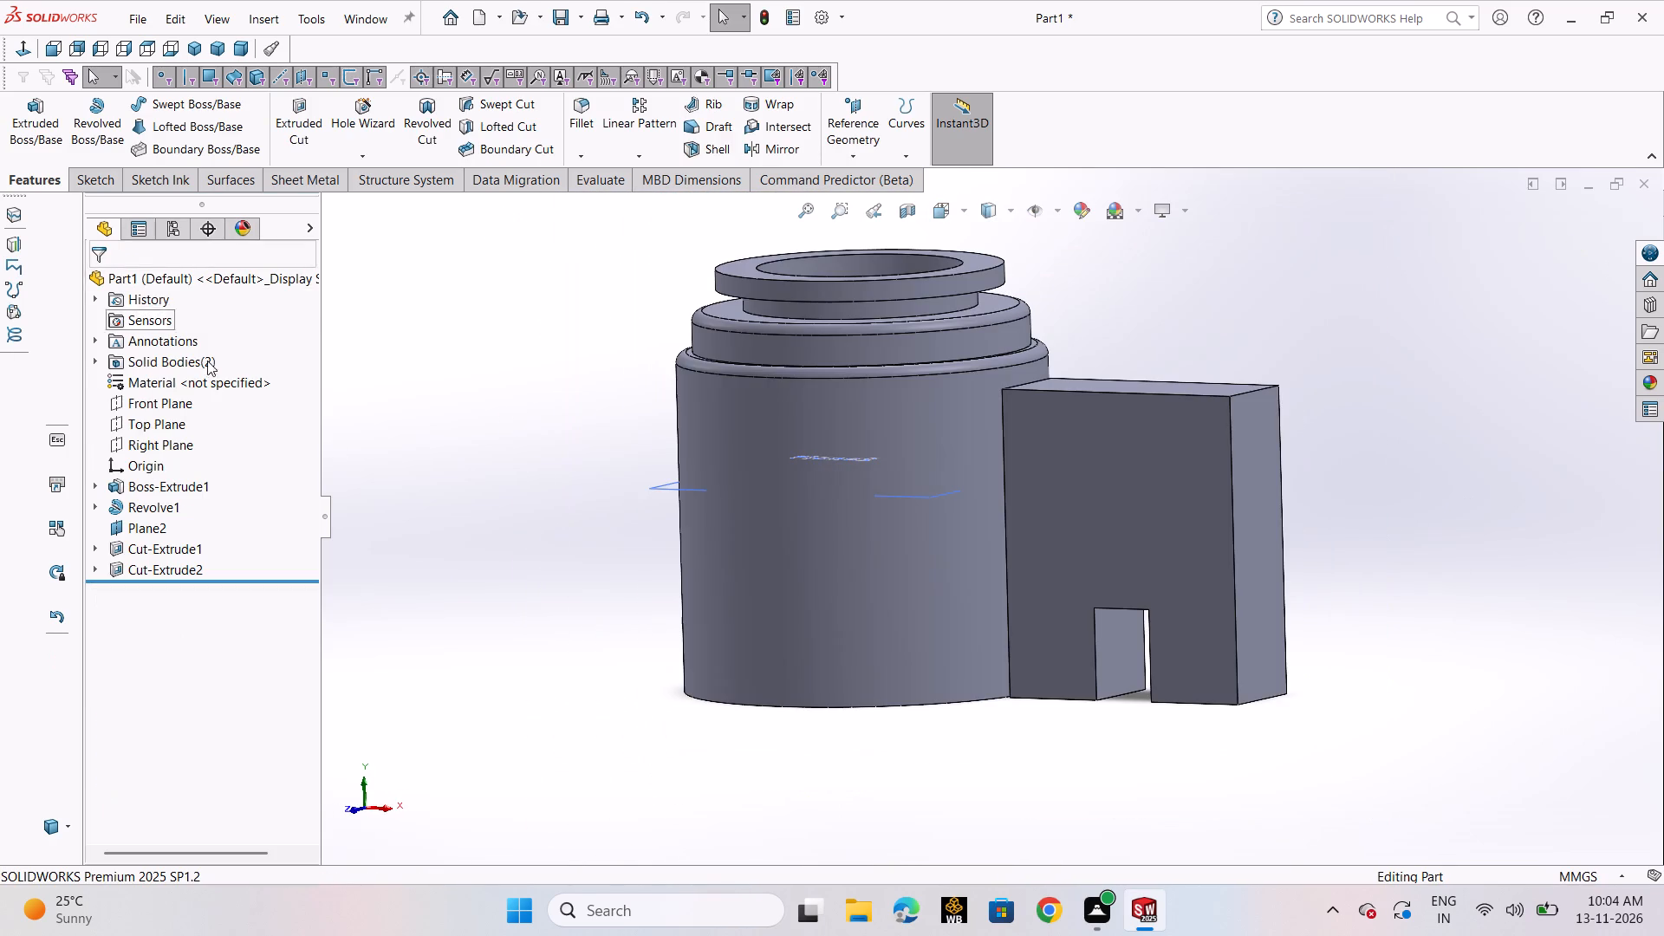
left_click(309, 429)
Start a sketch on the bottom face of the revolved body.
middle_click_drag(760, 717, 791, 419)
left_click(883, 584)
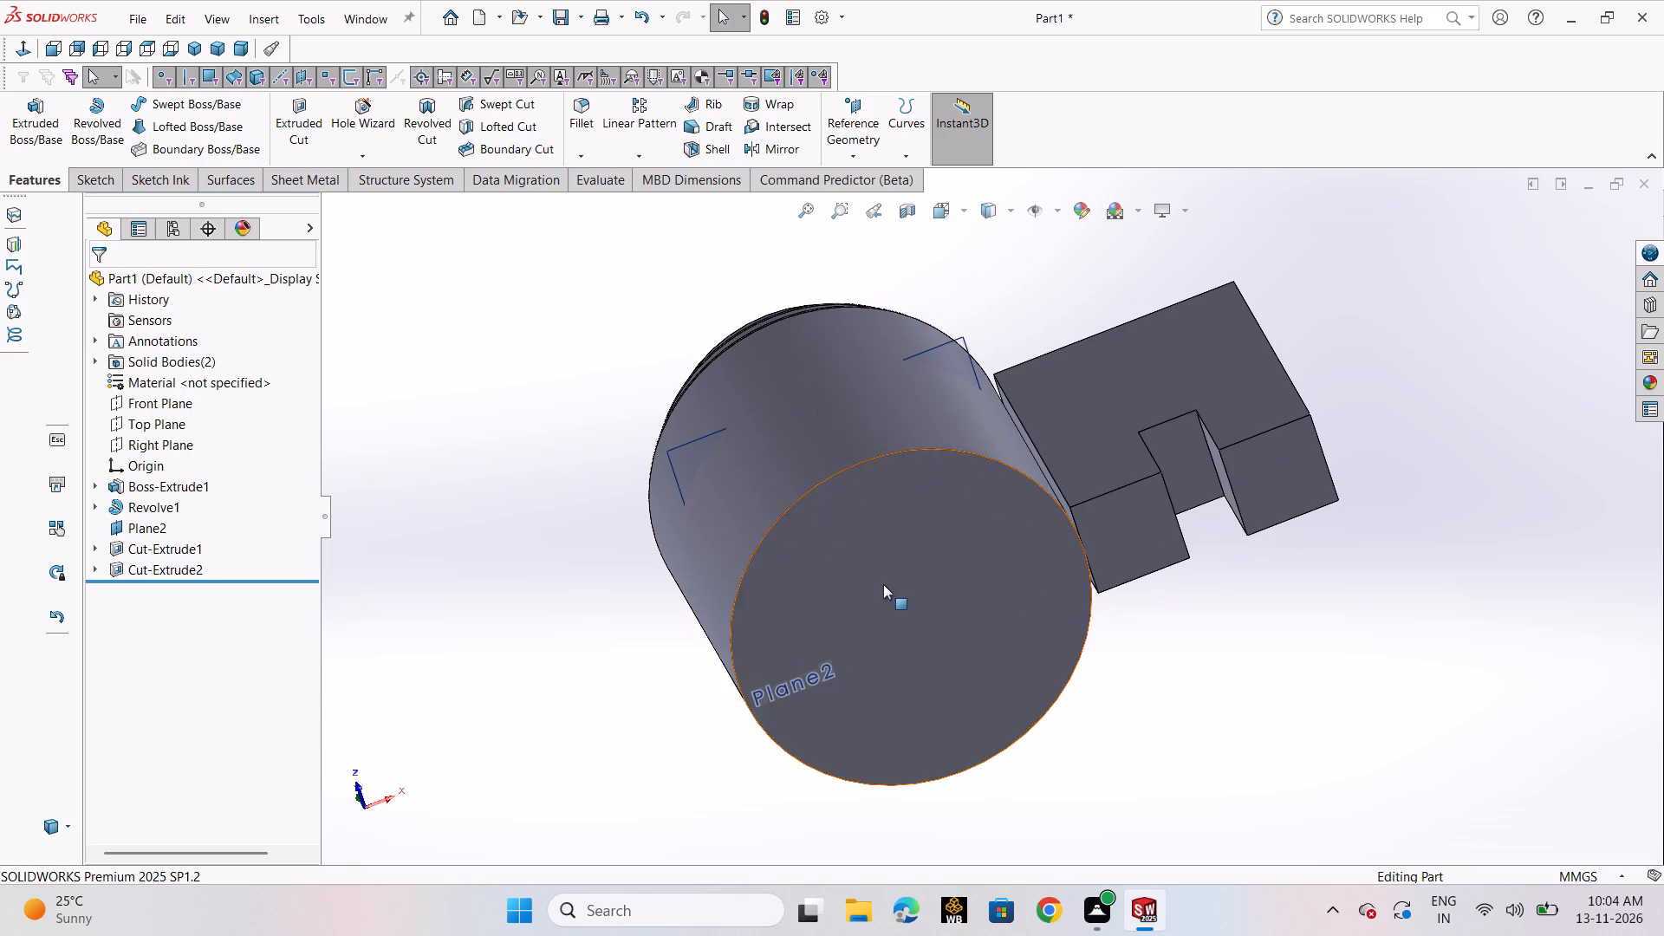
left_click(988, 533)
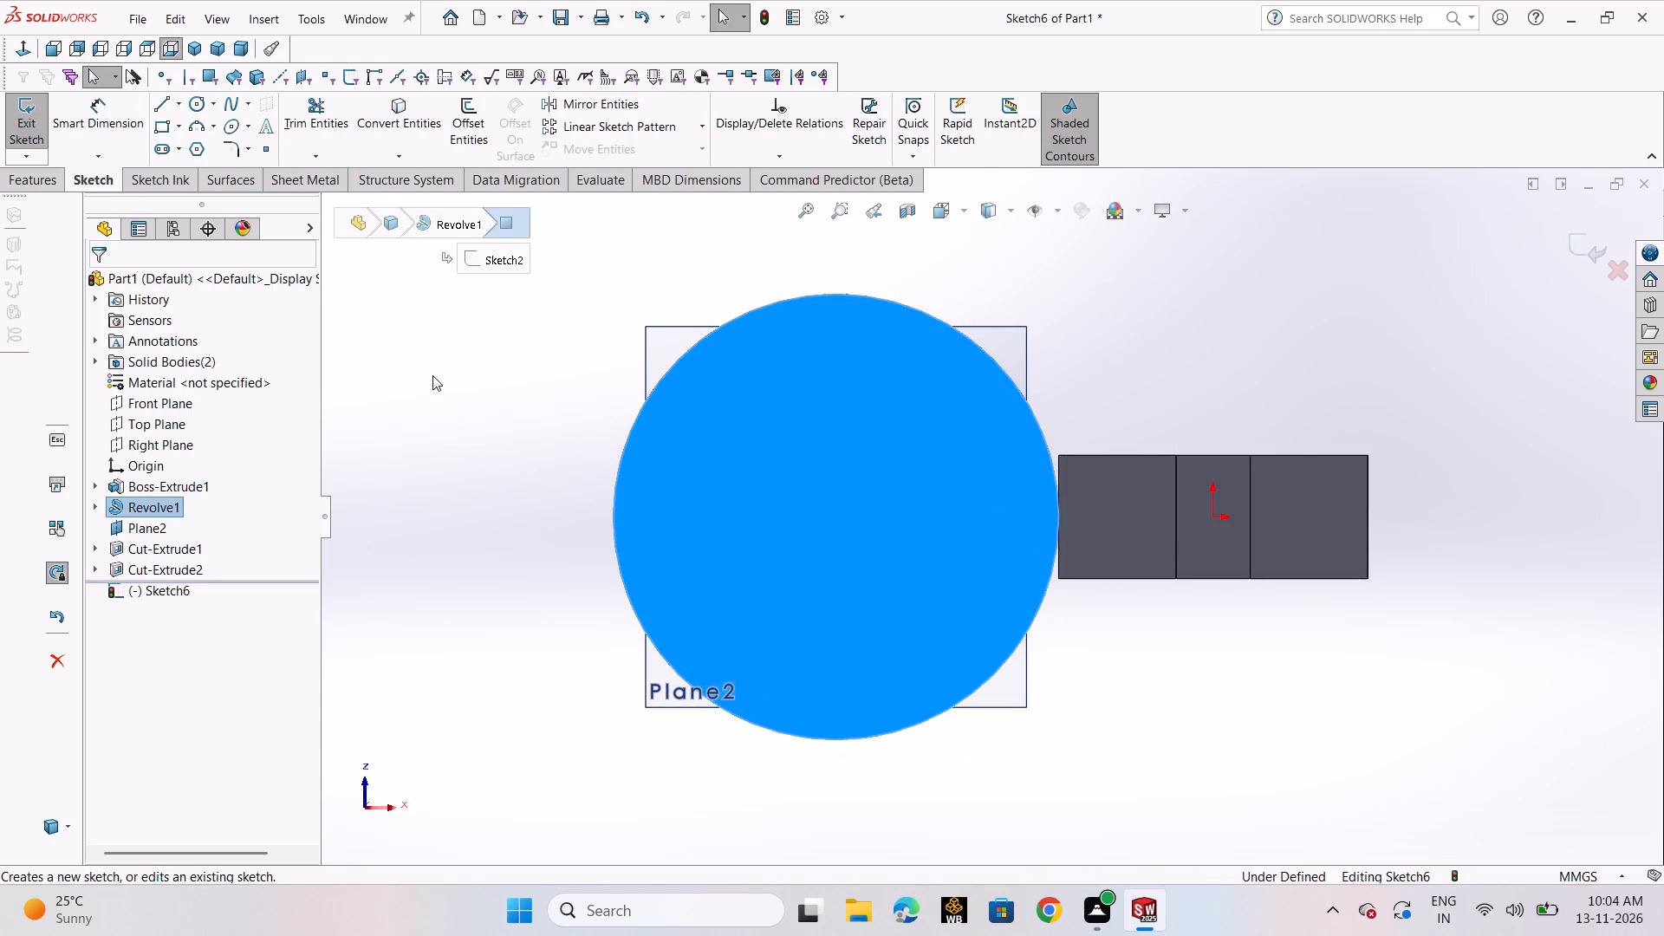
left_click(432, 375)
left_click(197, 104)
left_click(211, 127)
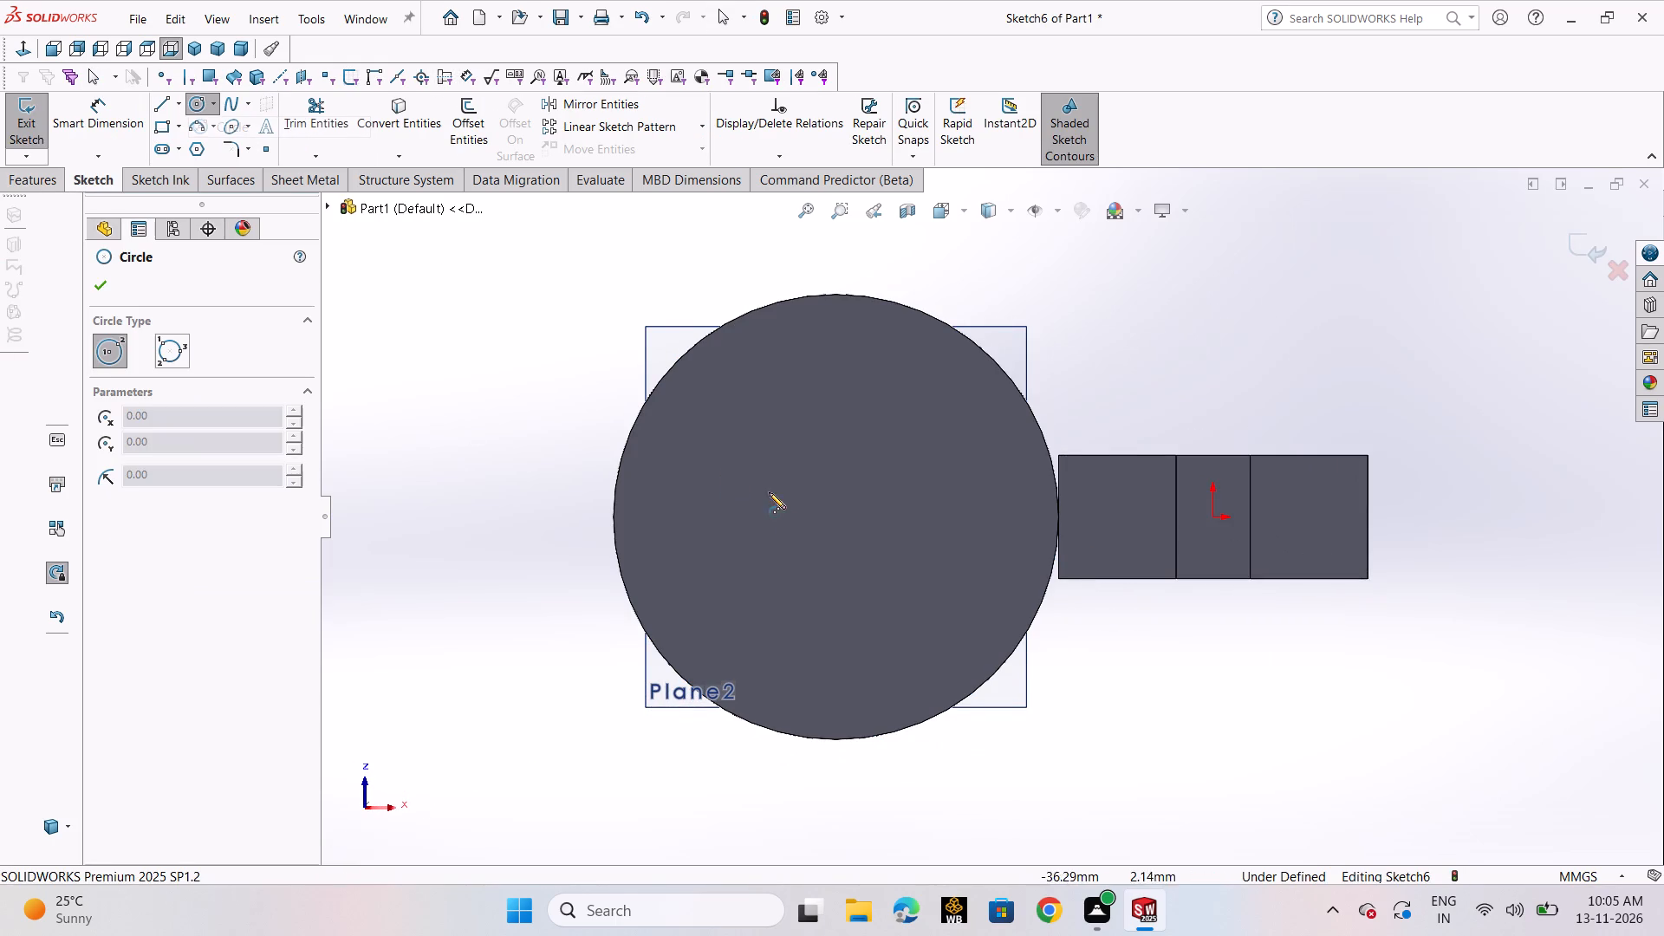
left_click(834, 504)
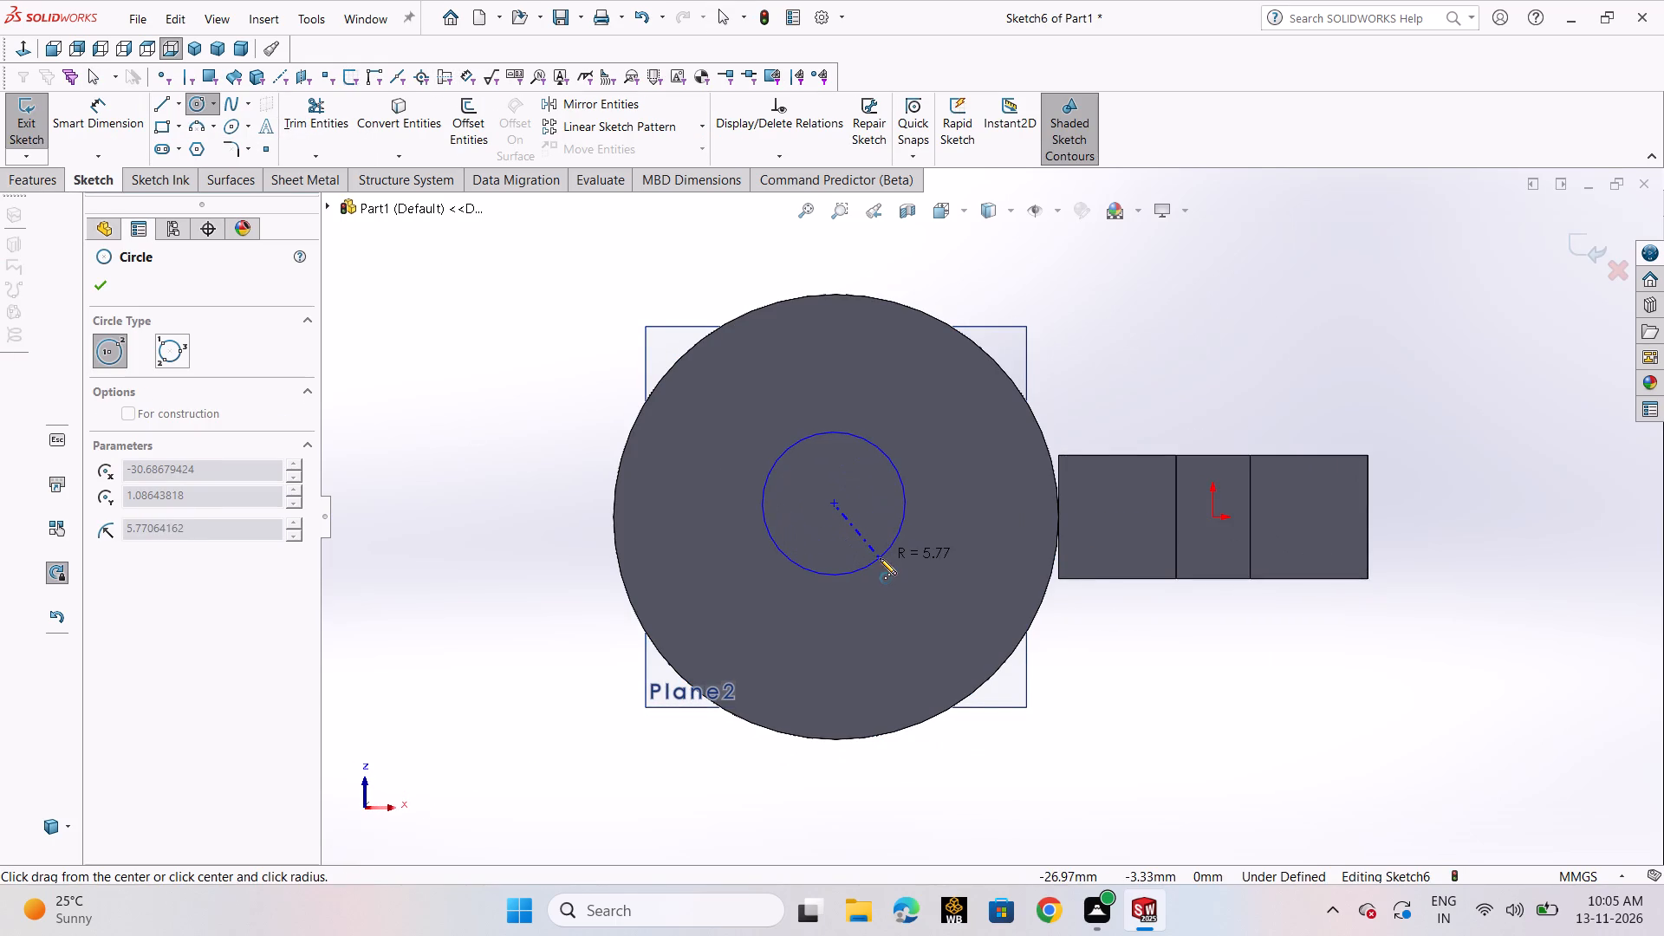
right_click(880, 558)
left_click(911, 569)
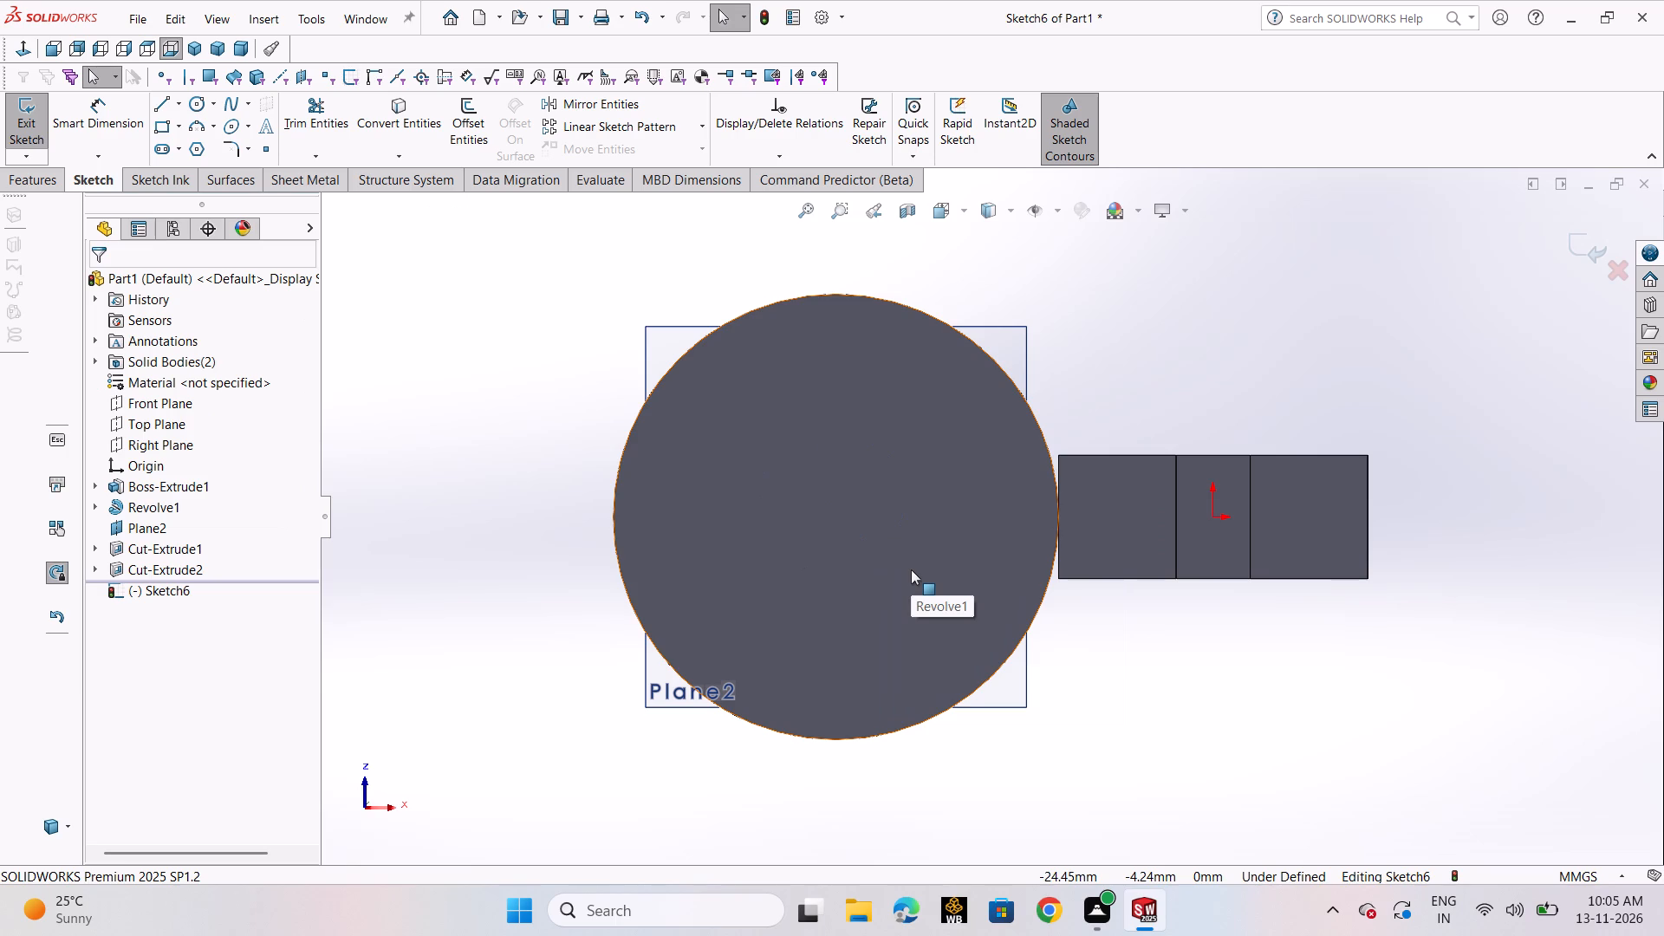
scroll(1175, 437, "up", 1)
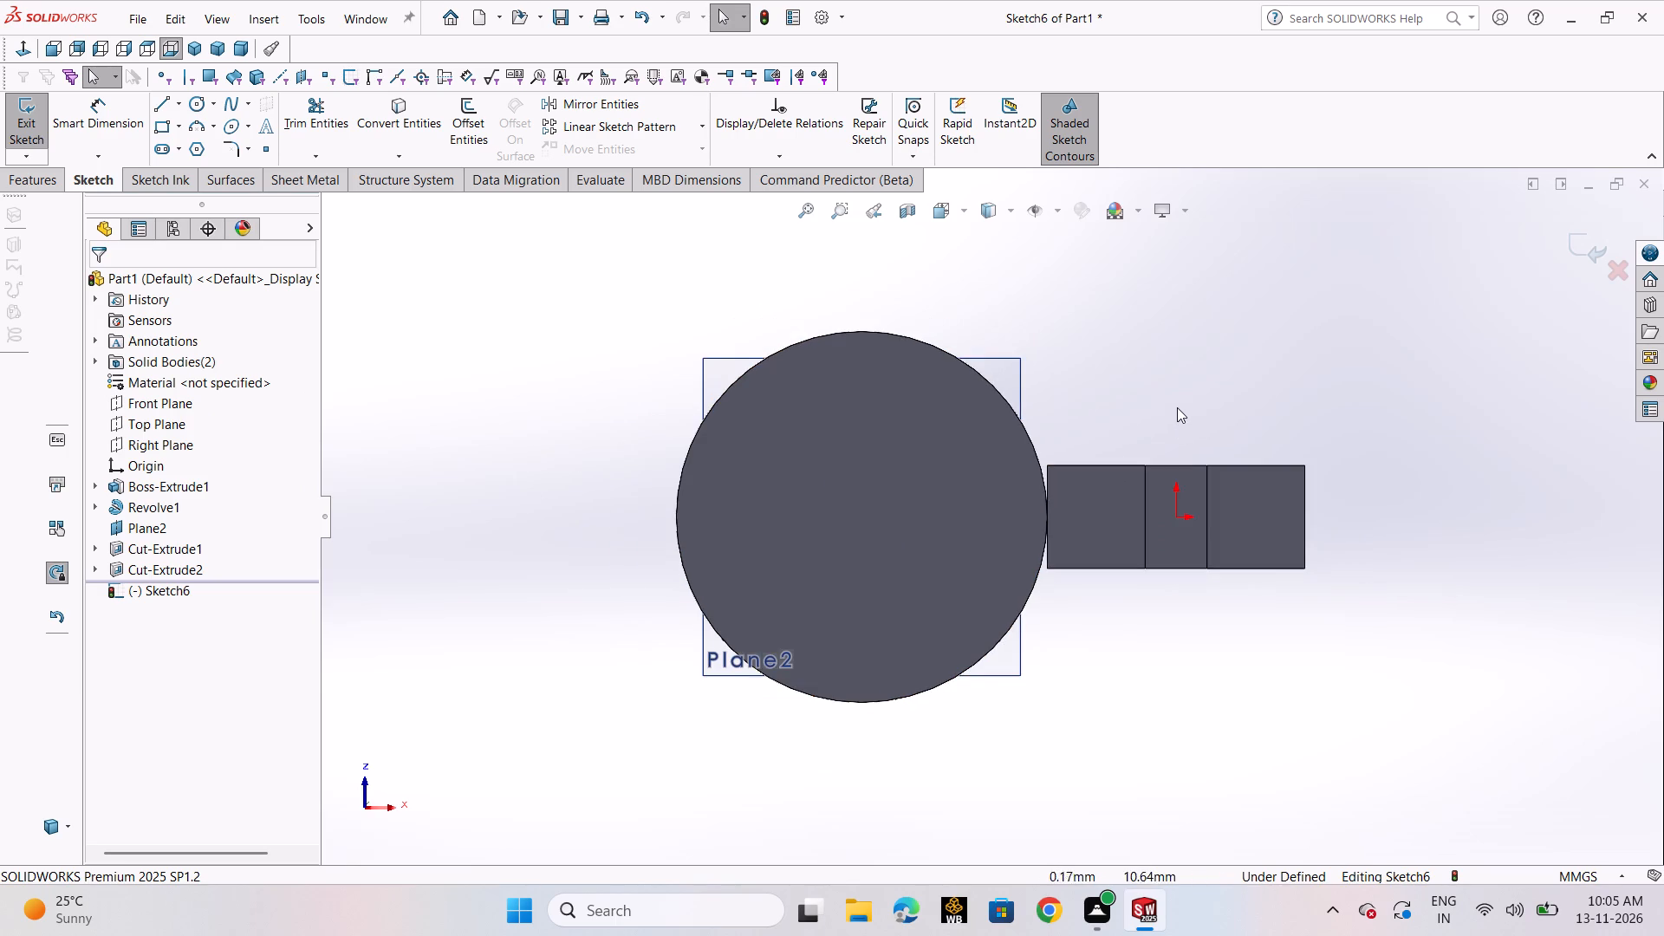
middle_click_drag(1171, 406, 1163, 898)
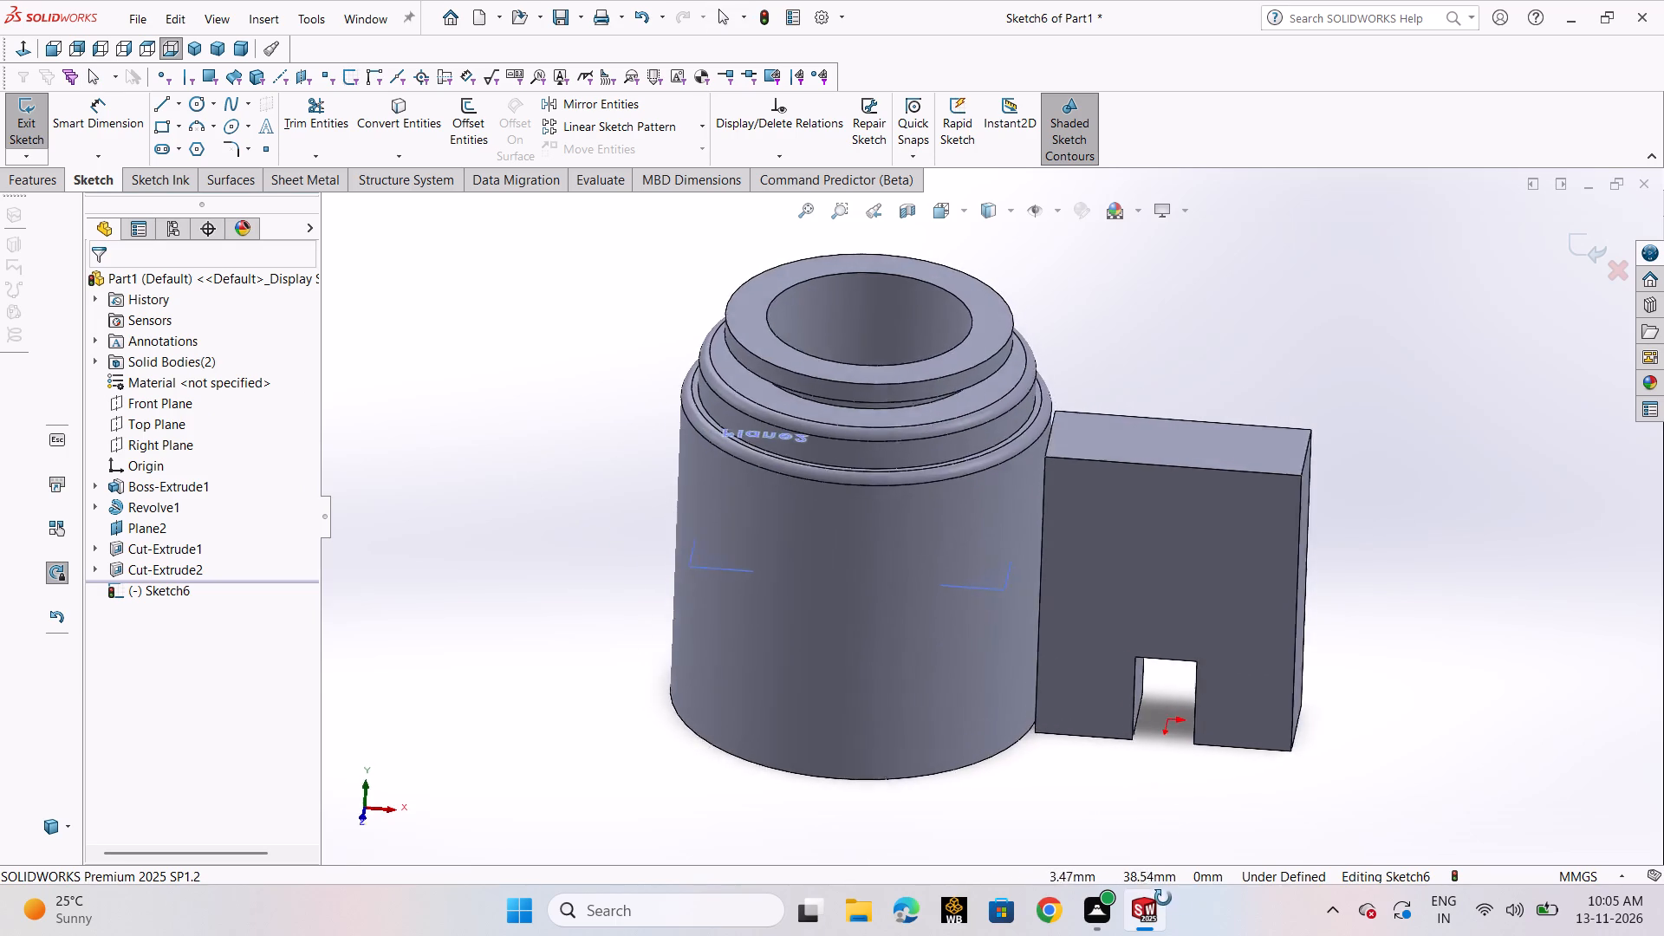
Sketch a circle about 20 mm in diameter near the middle of the revolved body's bottom face.
middle_click_drag(1163, 898, 1185, 805)
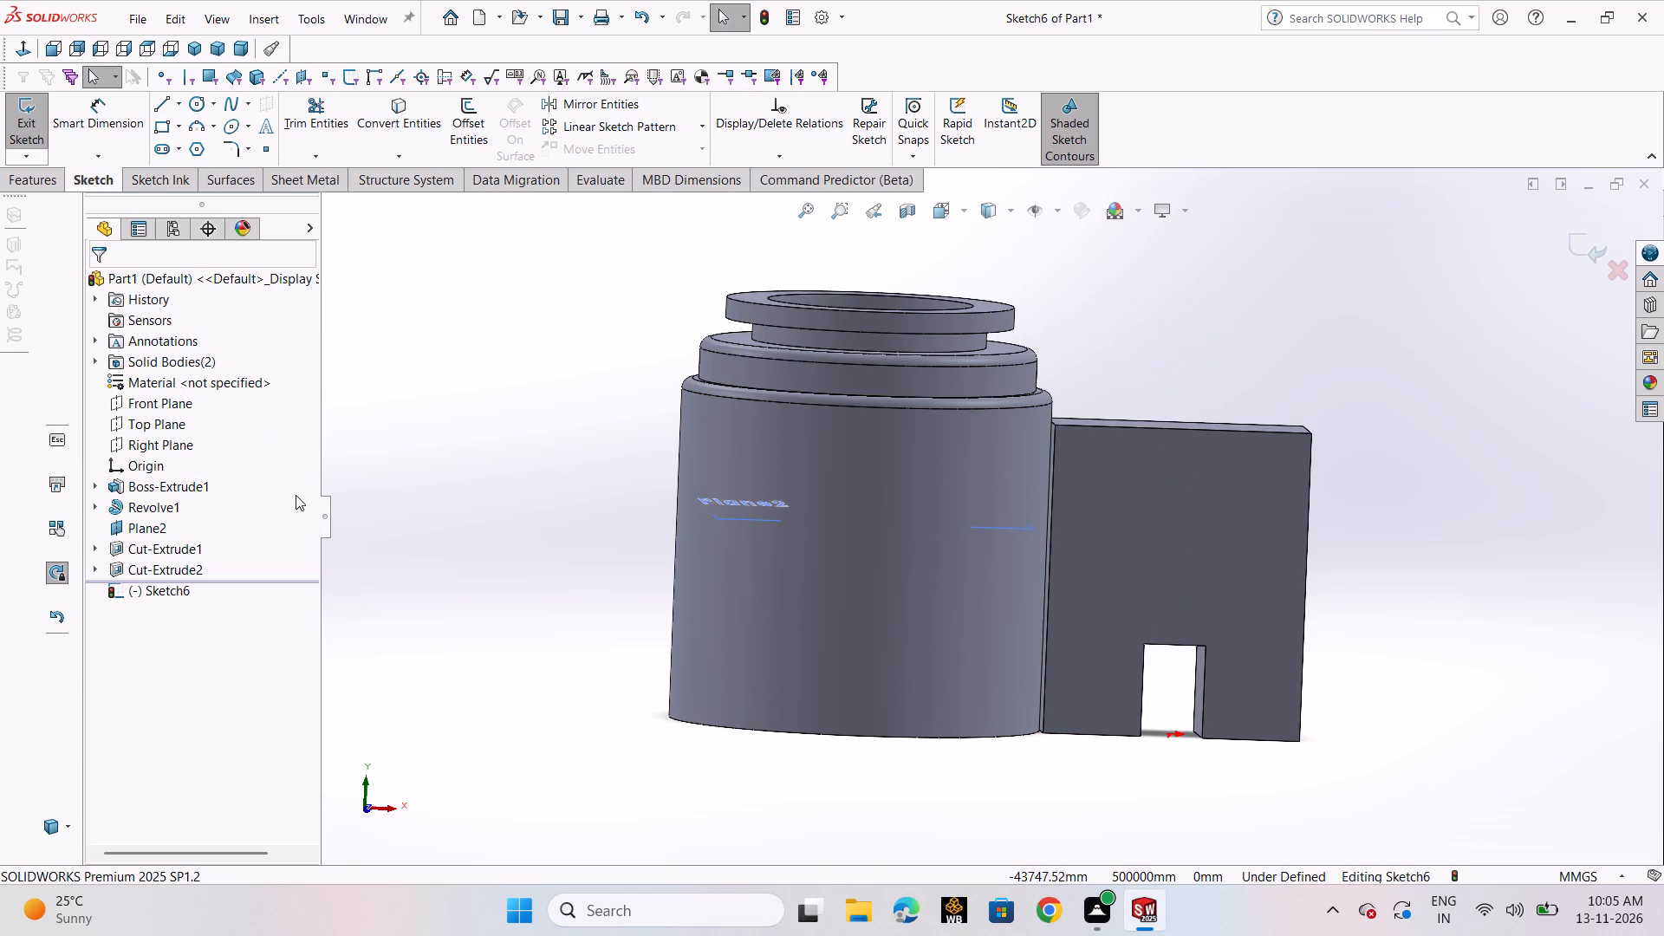
middle_click_drag(541, 698, 539, 534)
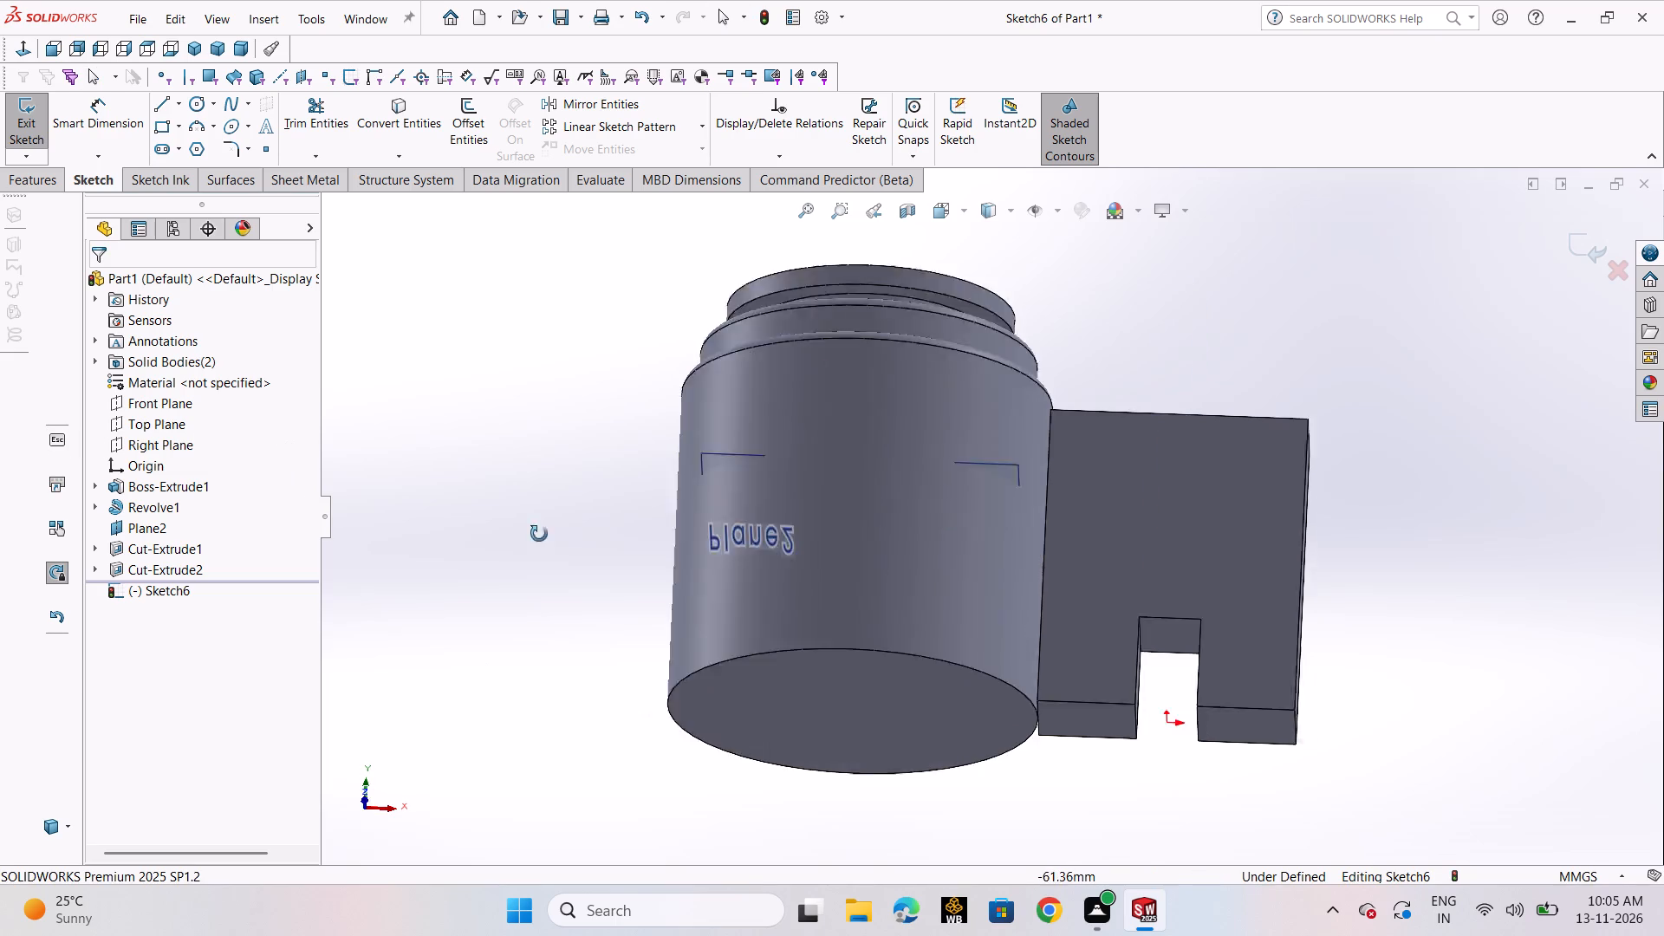
middle_click_drag(539, 534, 558, 430)
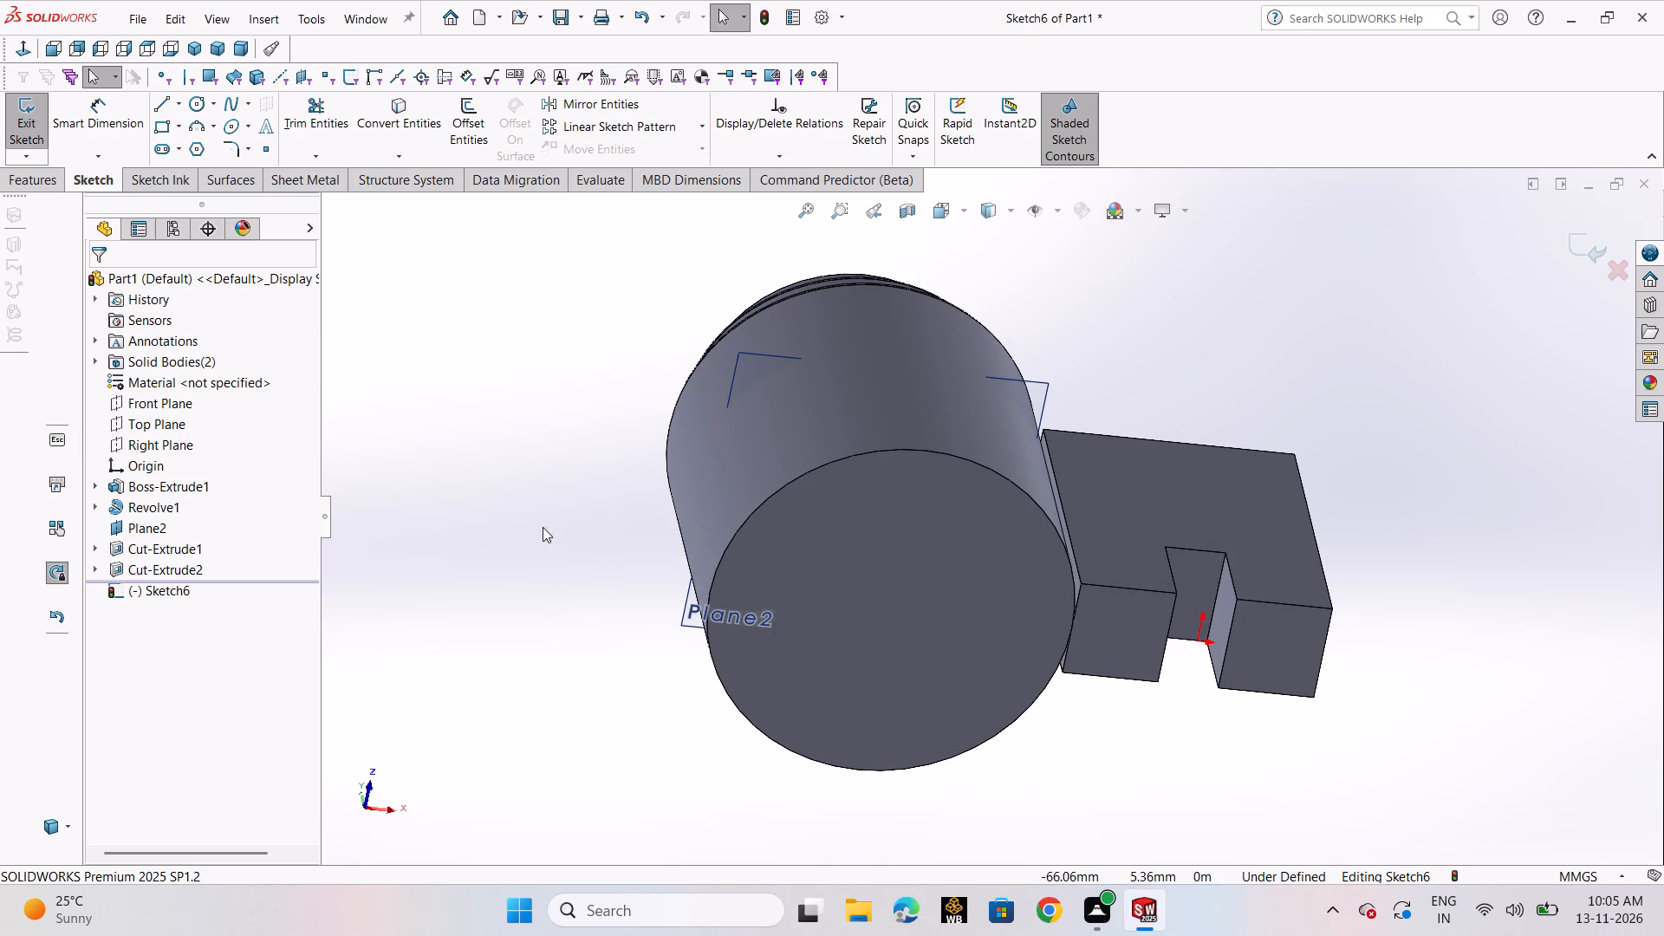
left_click(197, 101)
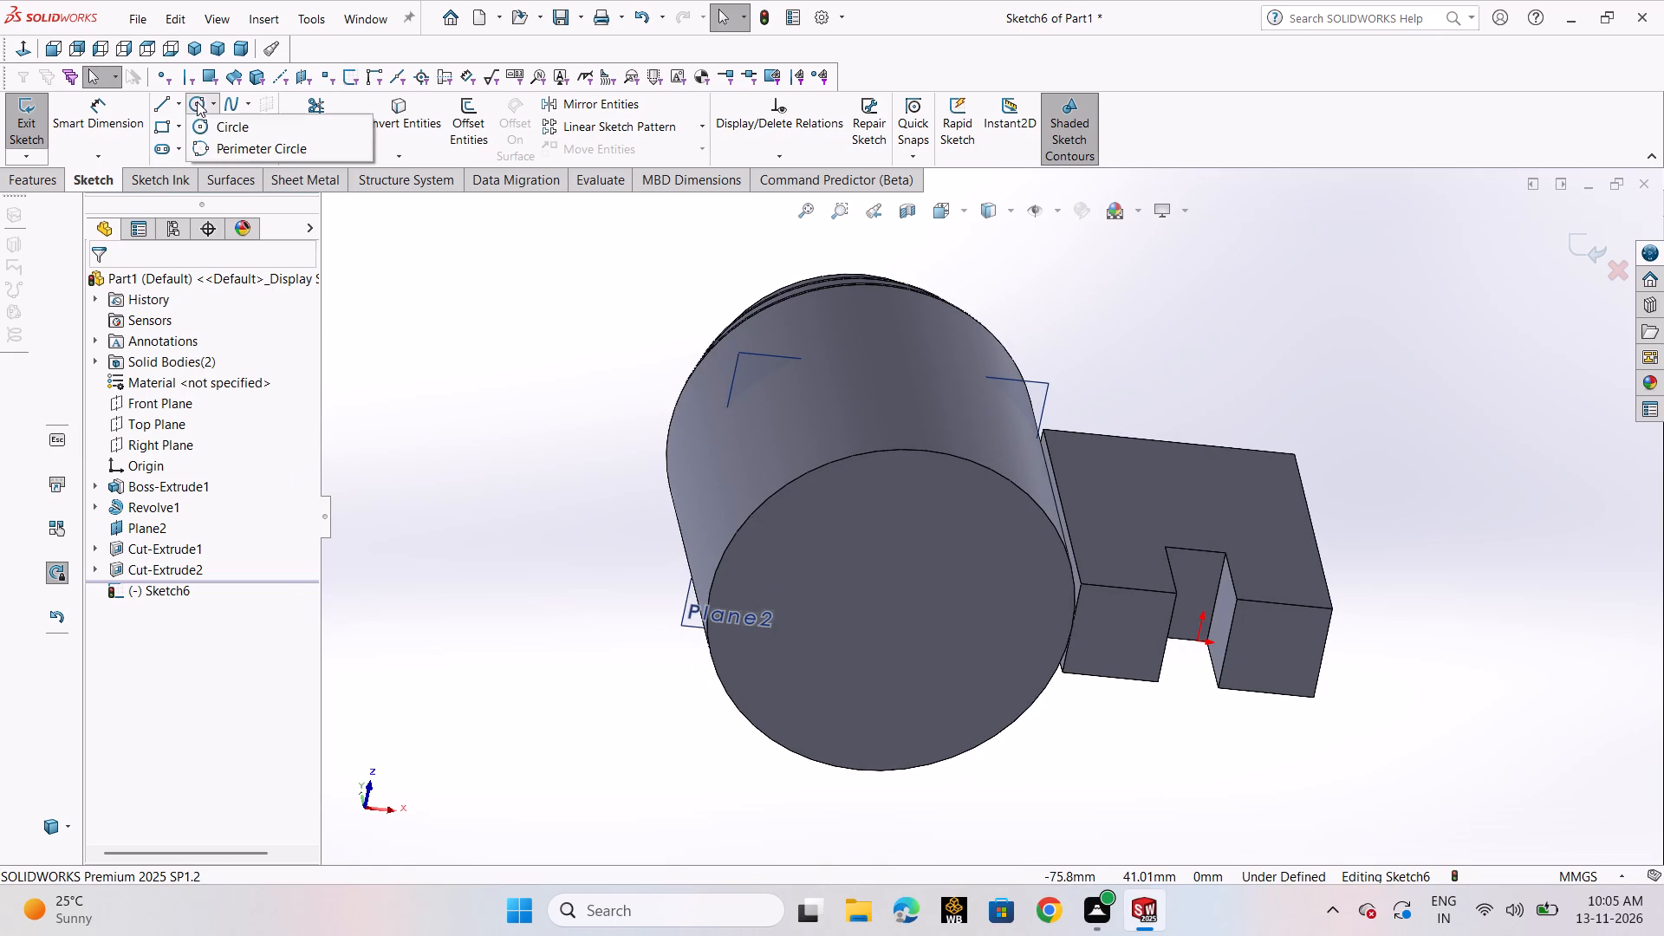
left_click(209, 124)
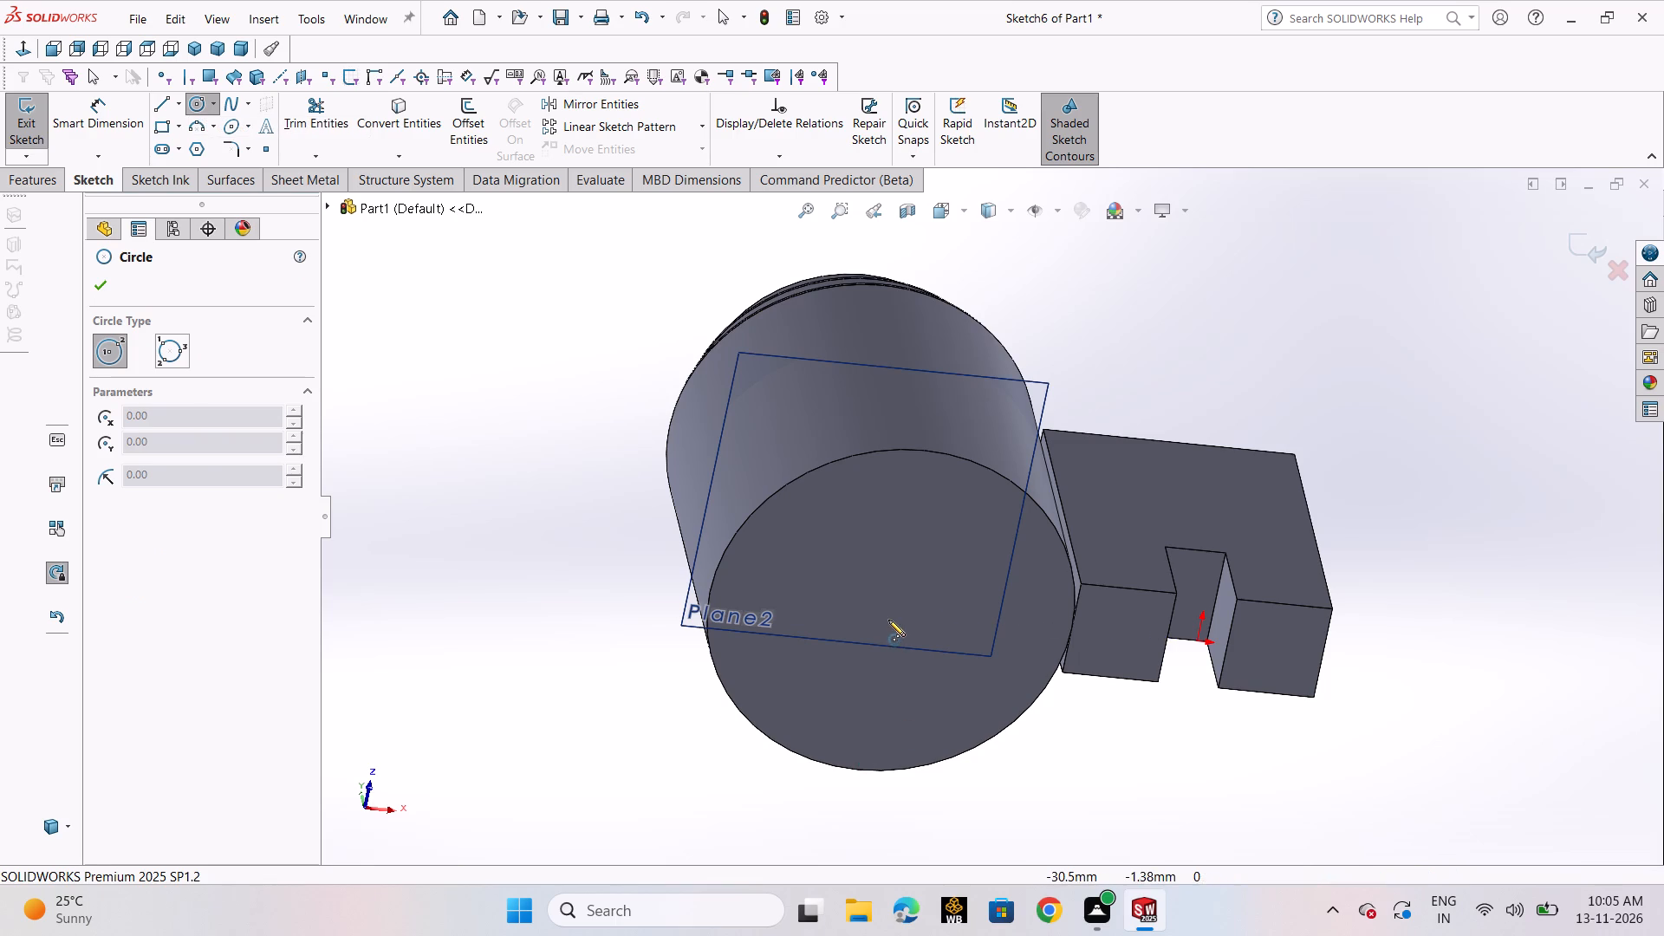
left_click(888, 617)
left_click(951, 685)
right_click(951, 685)
left_click(1000, 696)
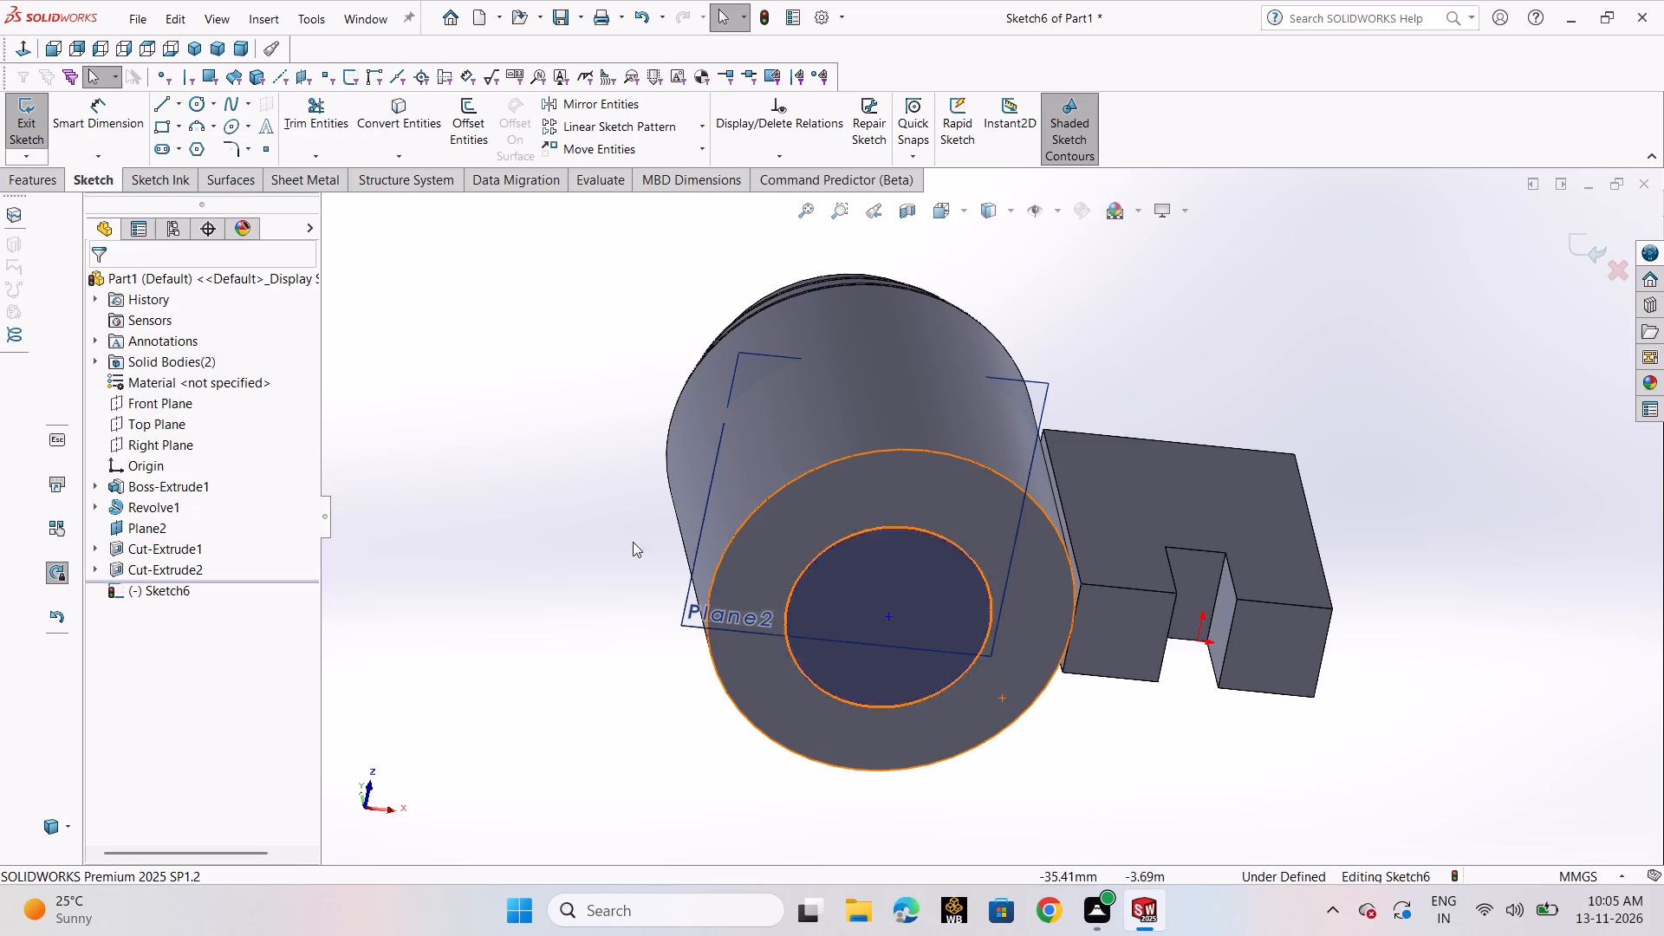
Dimension the circle's diameter on the bottom face as 20 mm.
left_click(134, 129)
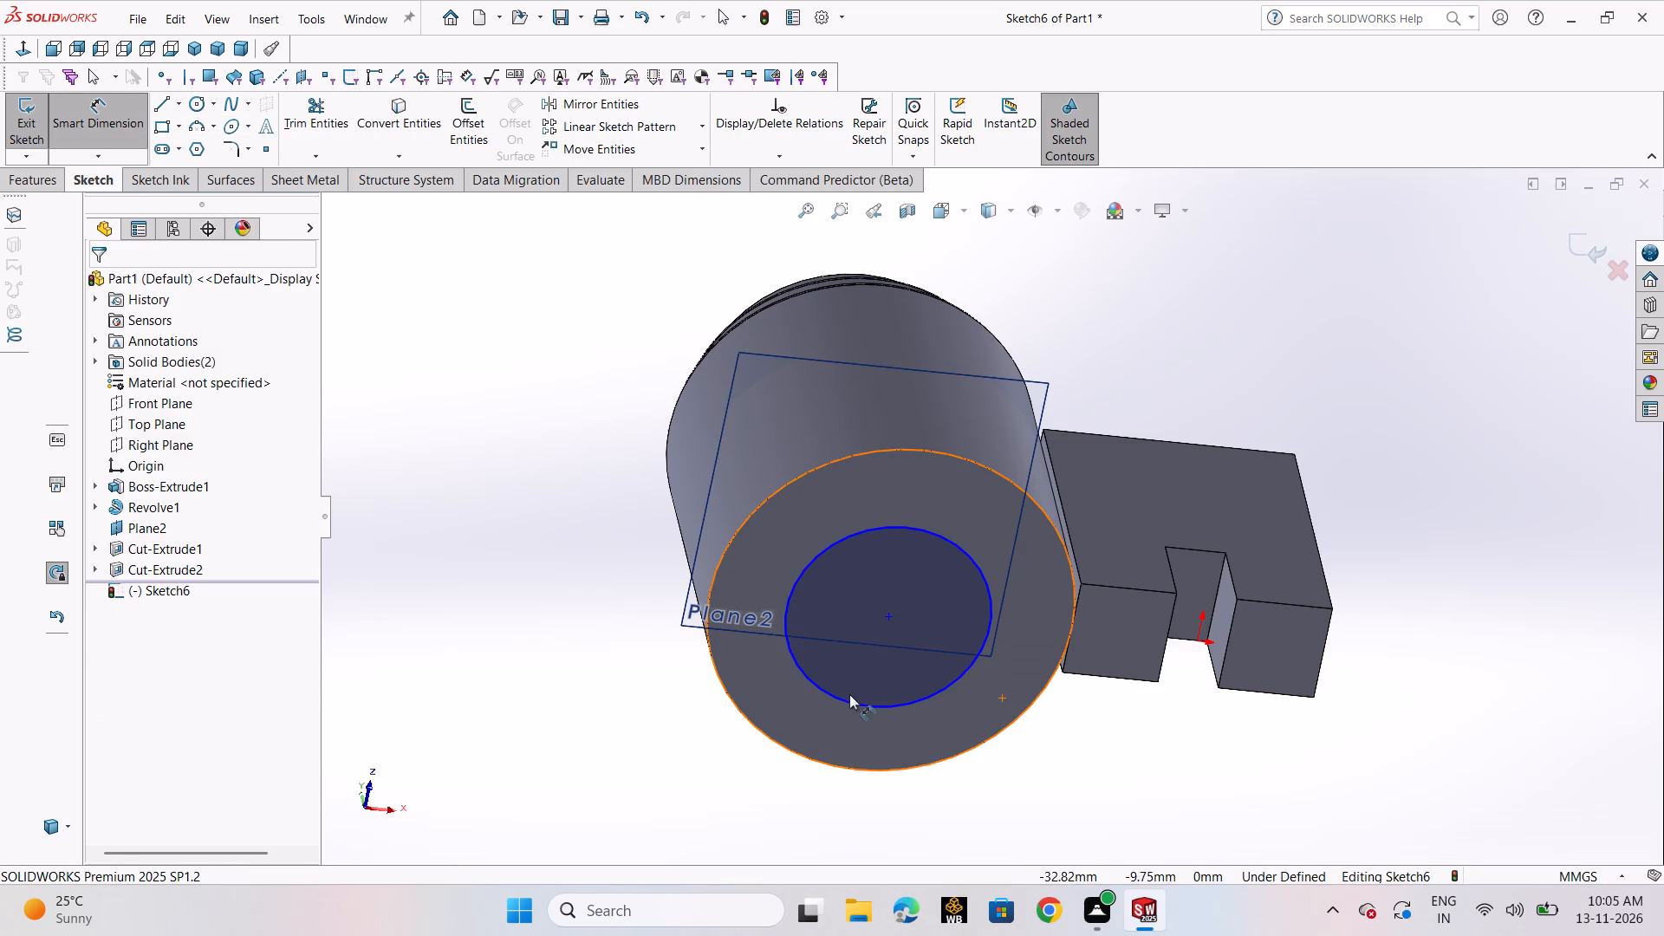
left_click(834, 696)
left_click(600, 686)
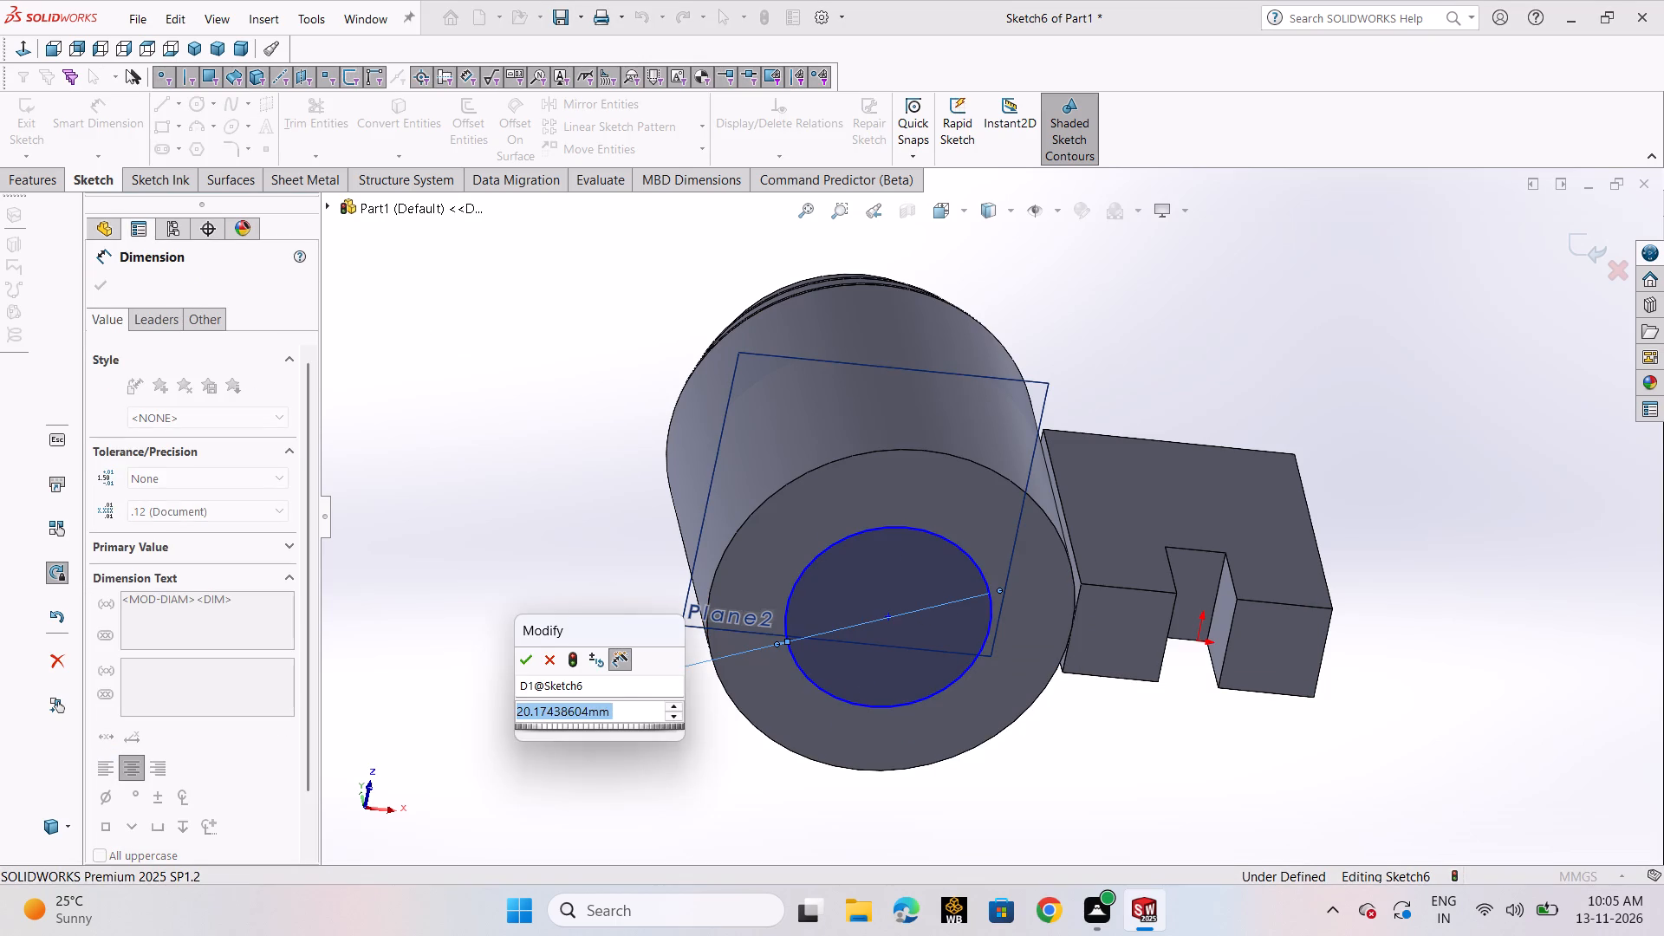
type("20")
key("Return")
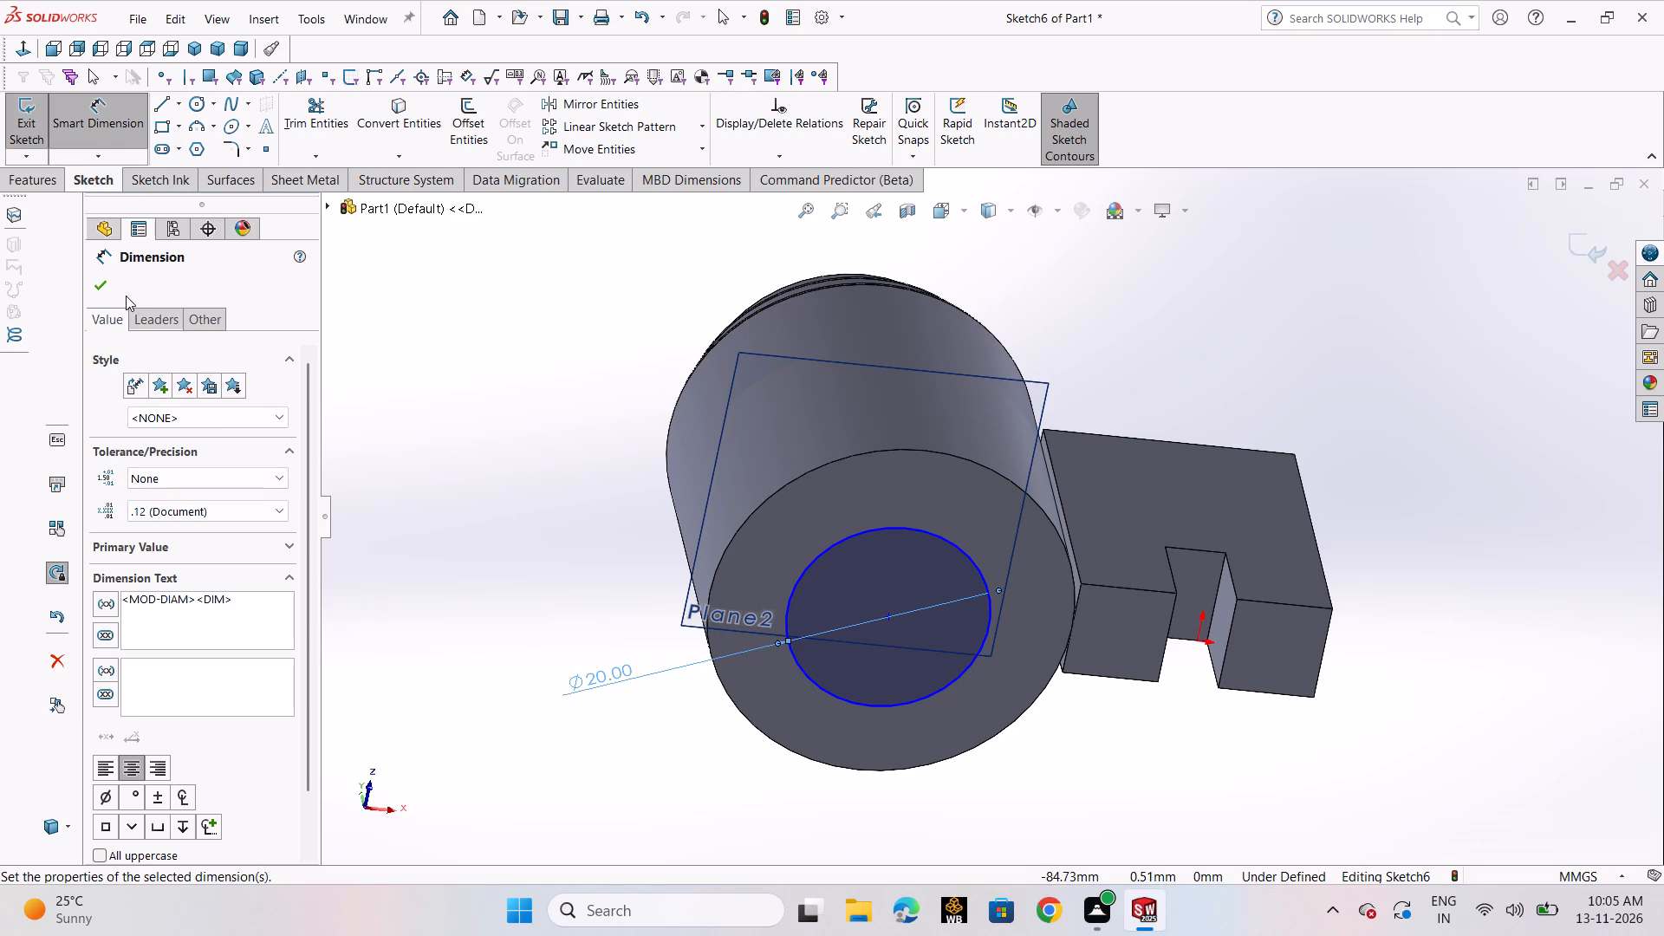
left_click(101, 288)
Add a Concentric relation between the sketched circle and the outer circular edge of the bottom face.
left_click(759, 152)
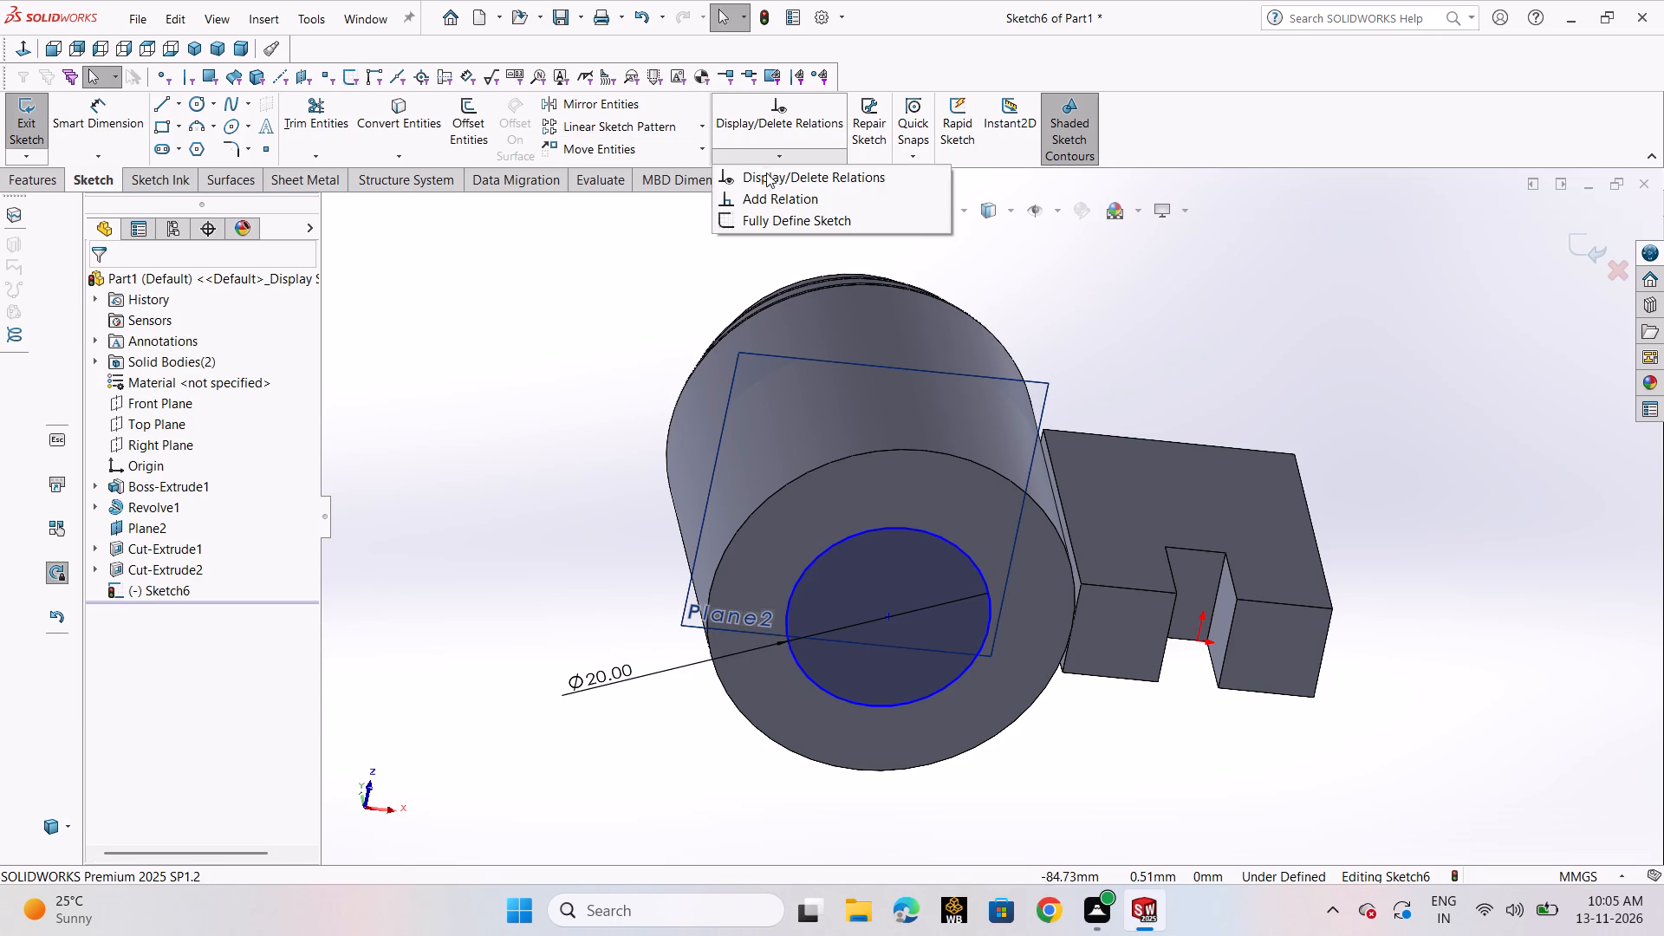
left_click(778, 199)
left_click(822, 559)
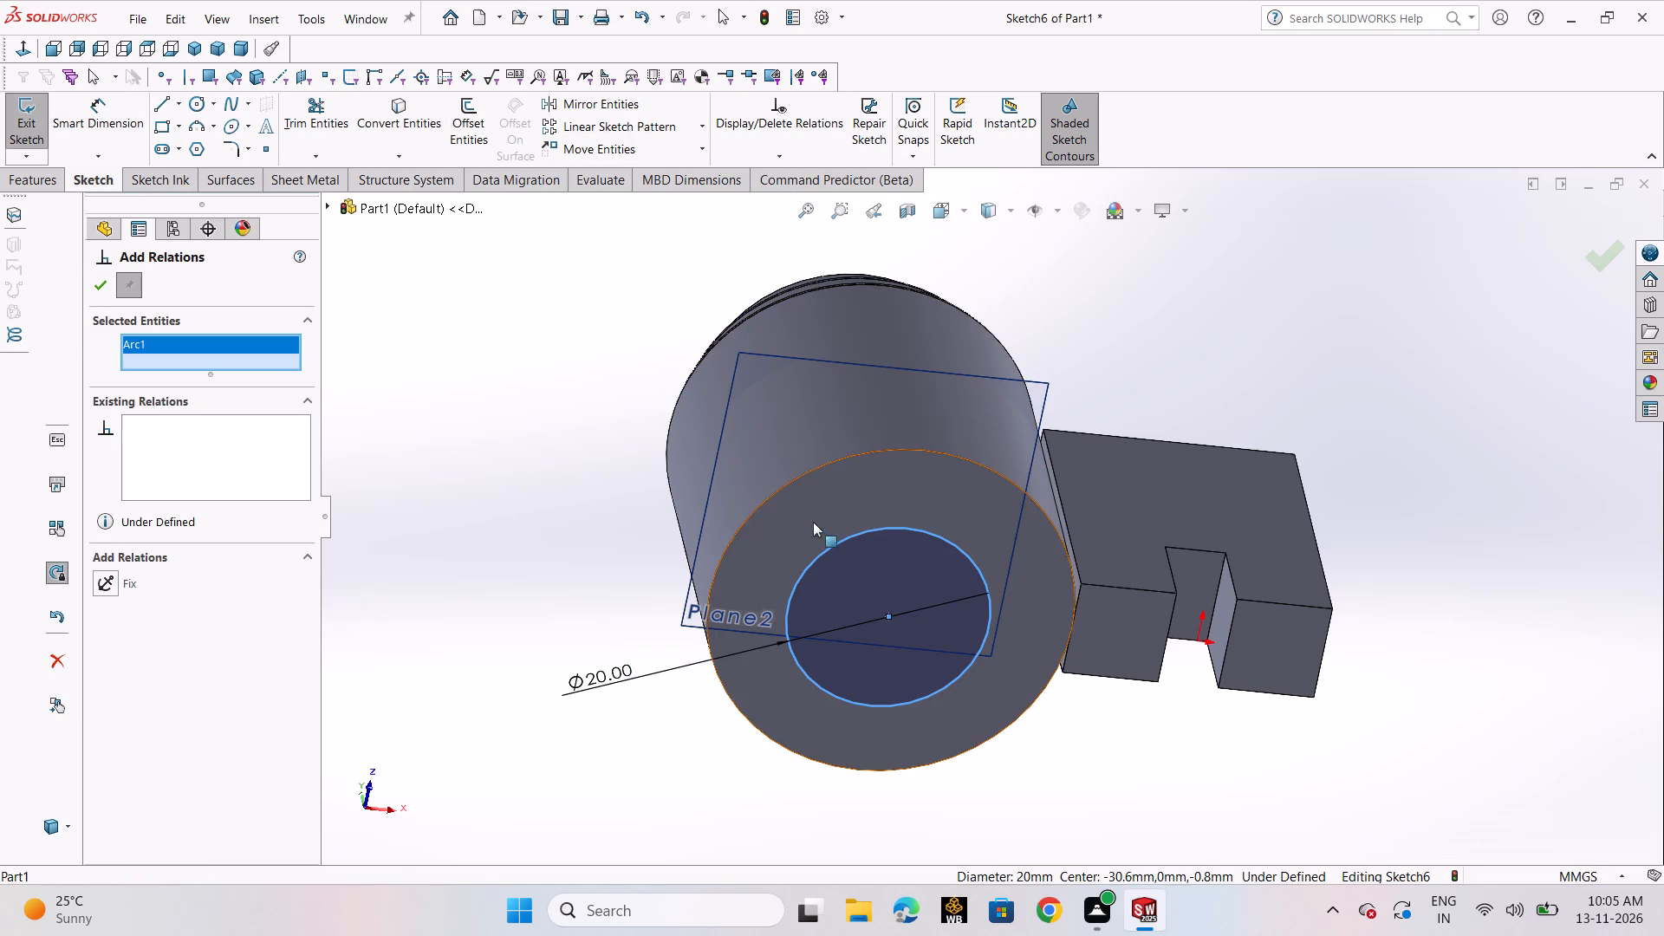
left_click(804, 472)
left_click(134, 648)
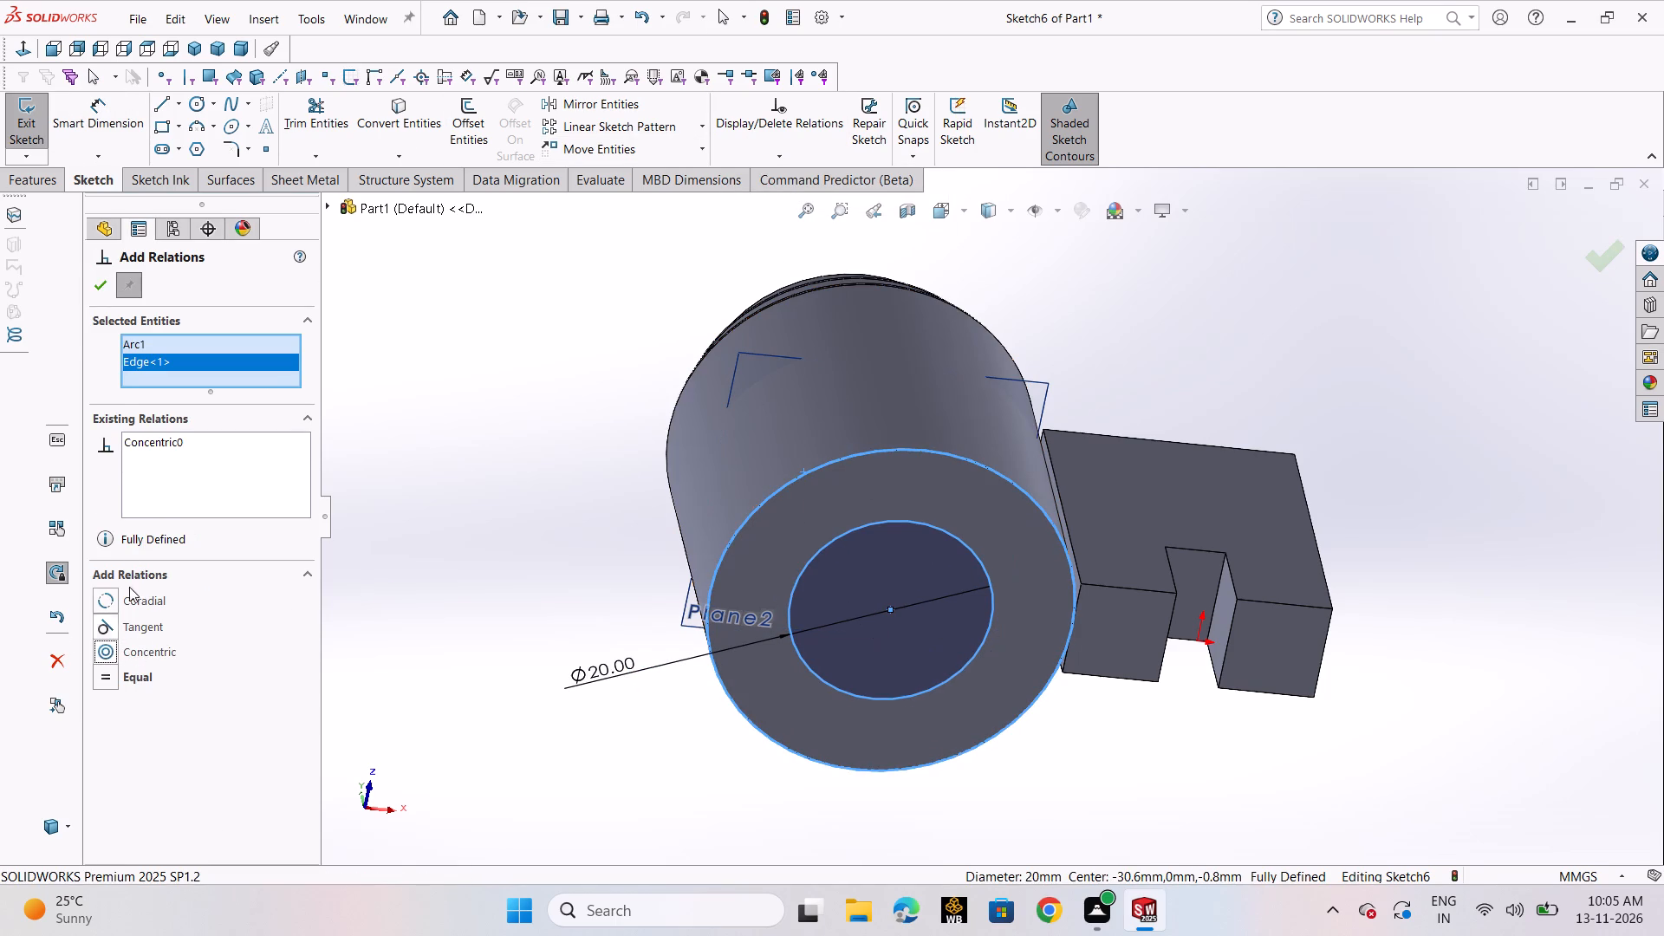
left_click(103, 291)
left_click(452, 425)
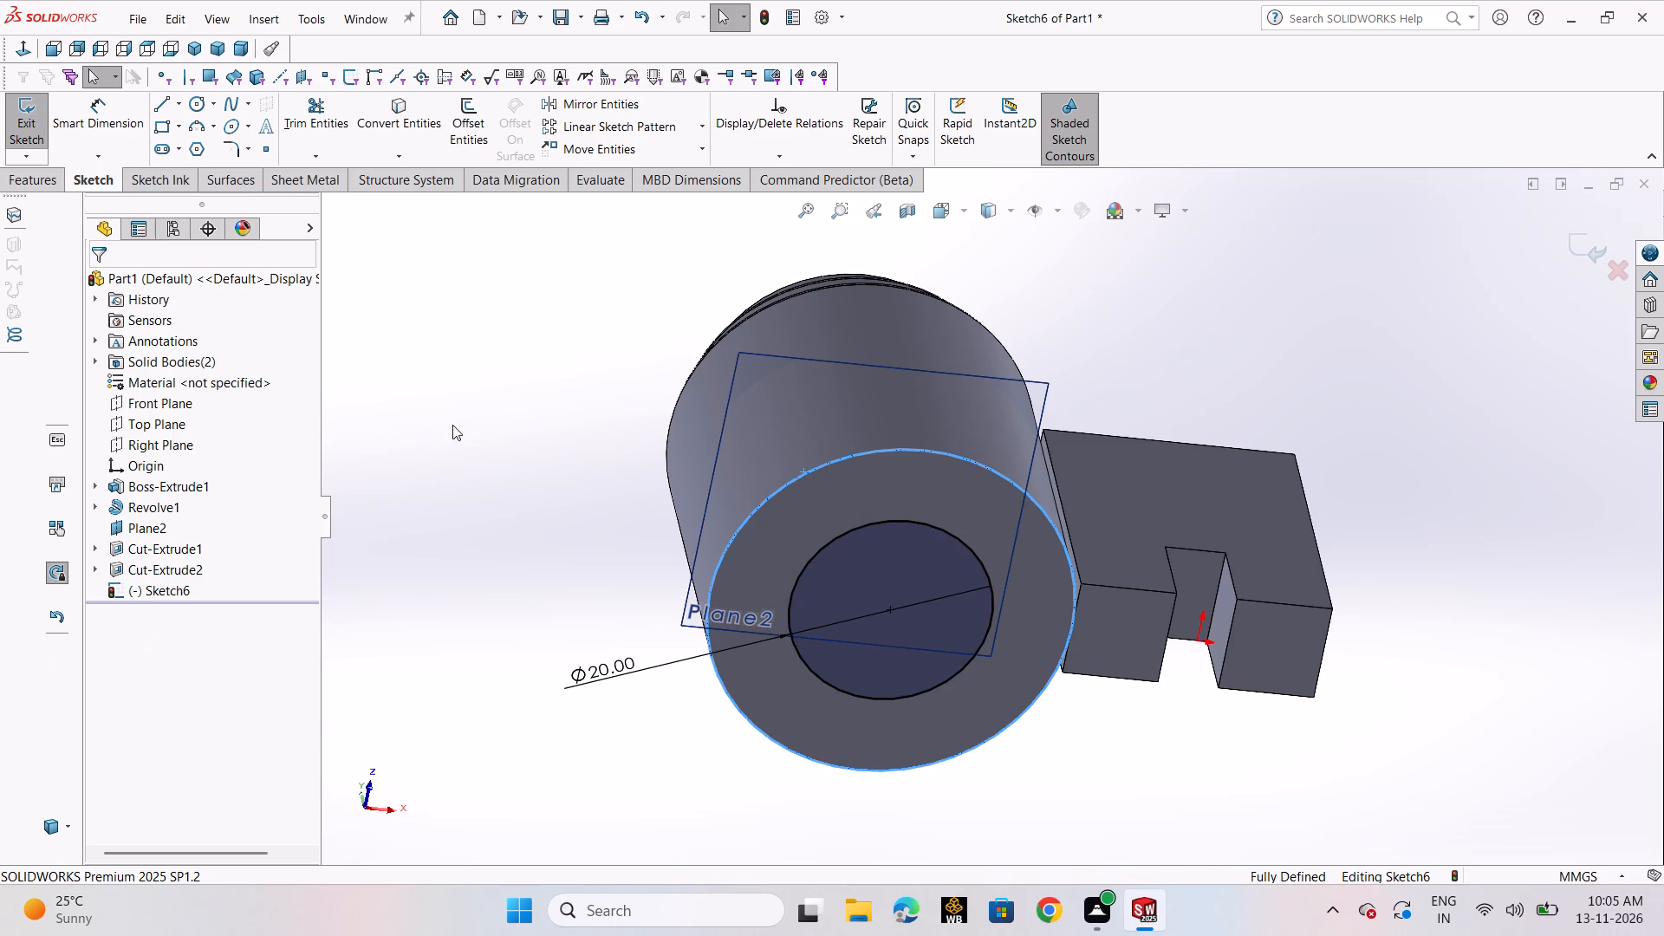
Exit the sketch and cut-extrude the 20 mm circle into the revolved body's bottom, Blind with 18 mm depth.
left_click(26, 134)
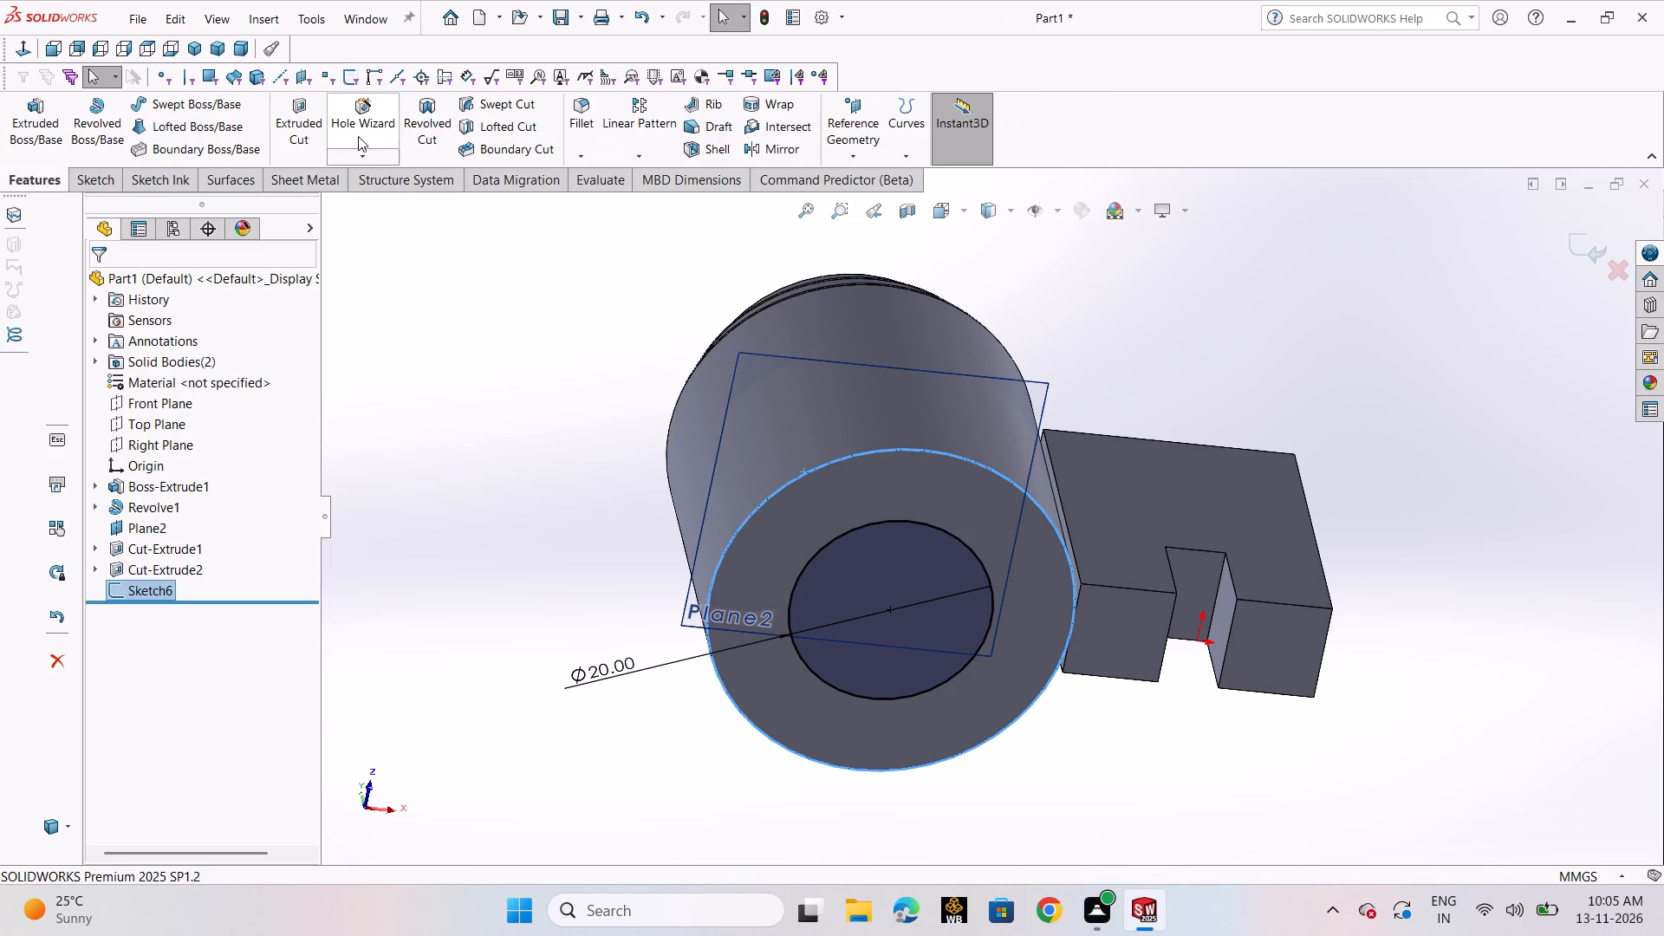
left_click(312, 133)
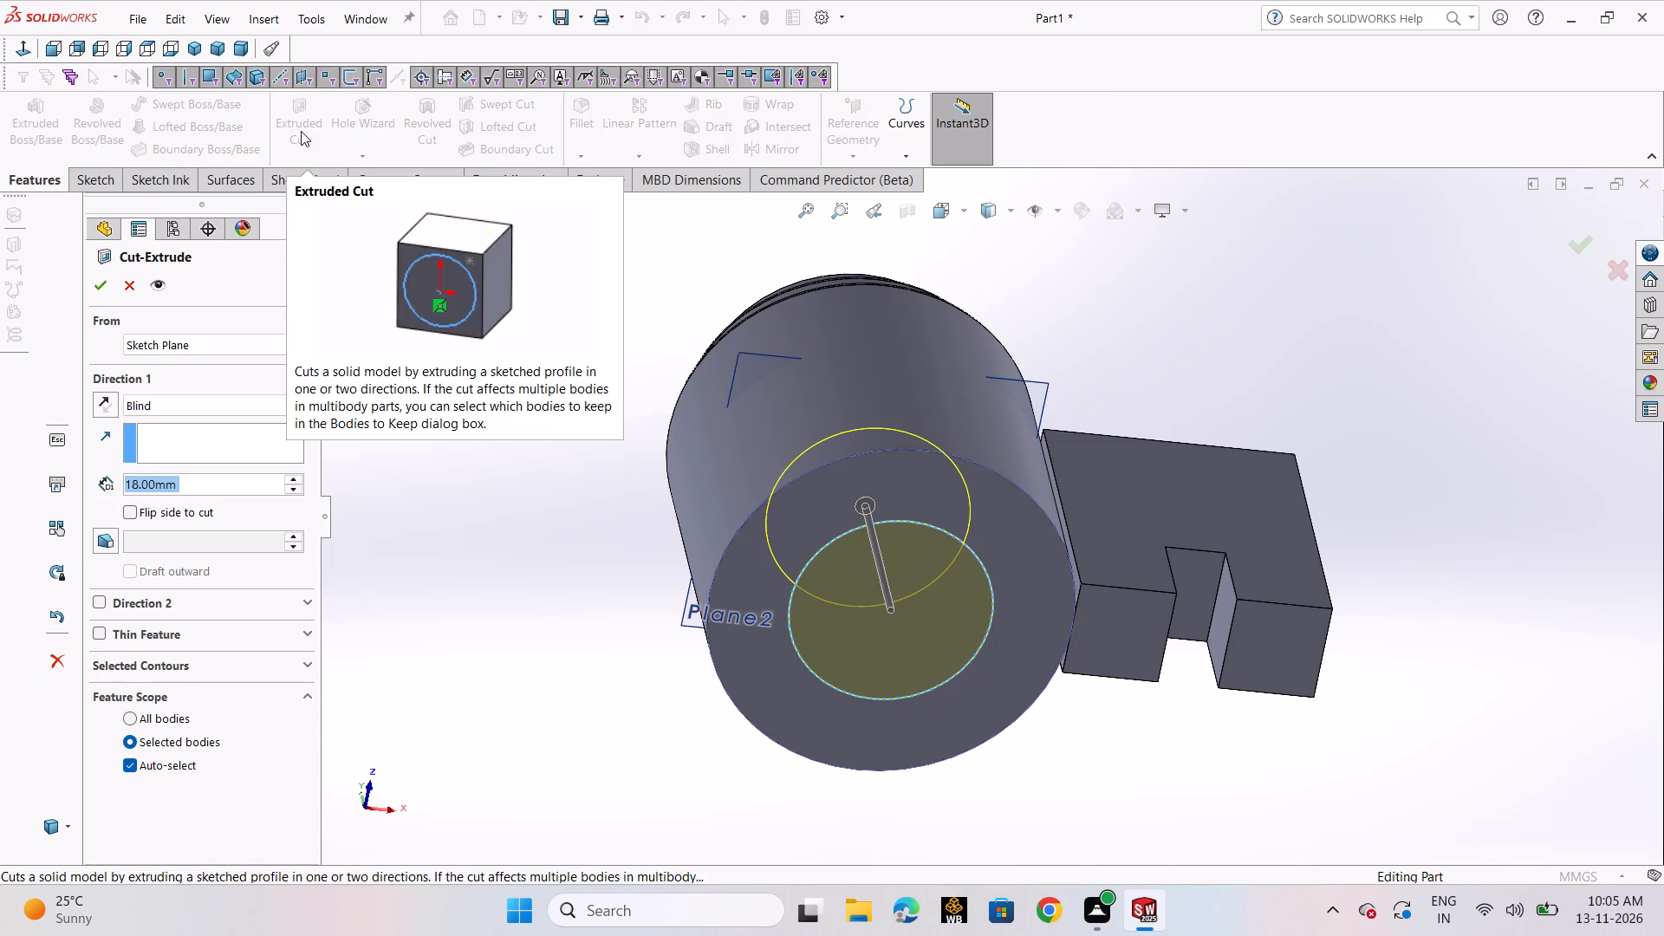
left_click(107, 288)
left_click(475, 373)
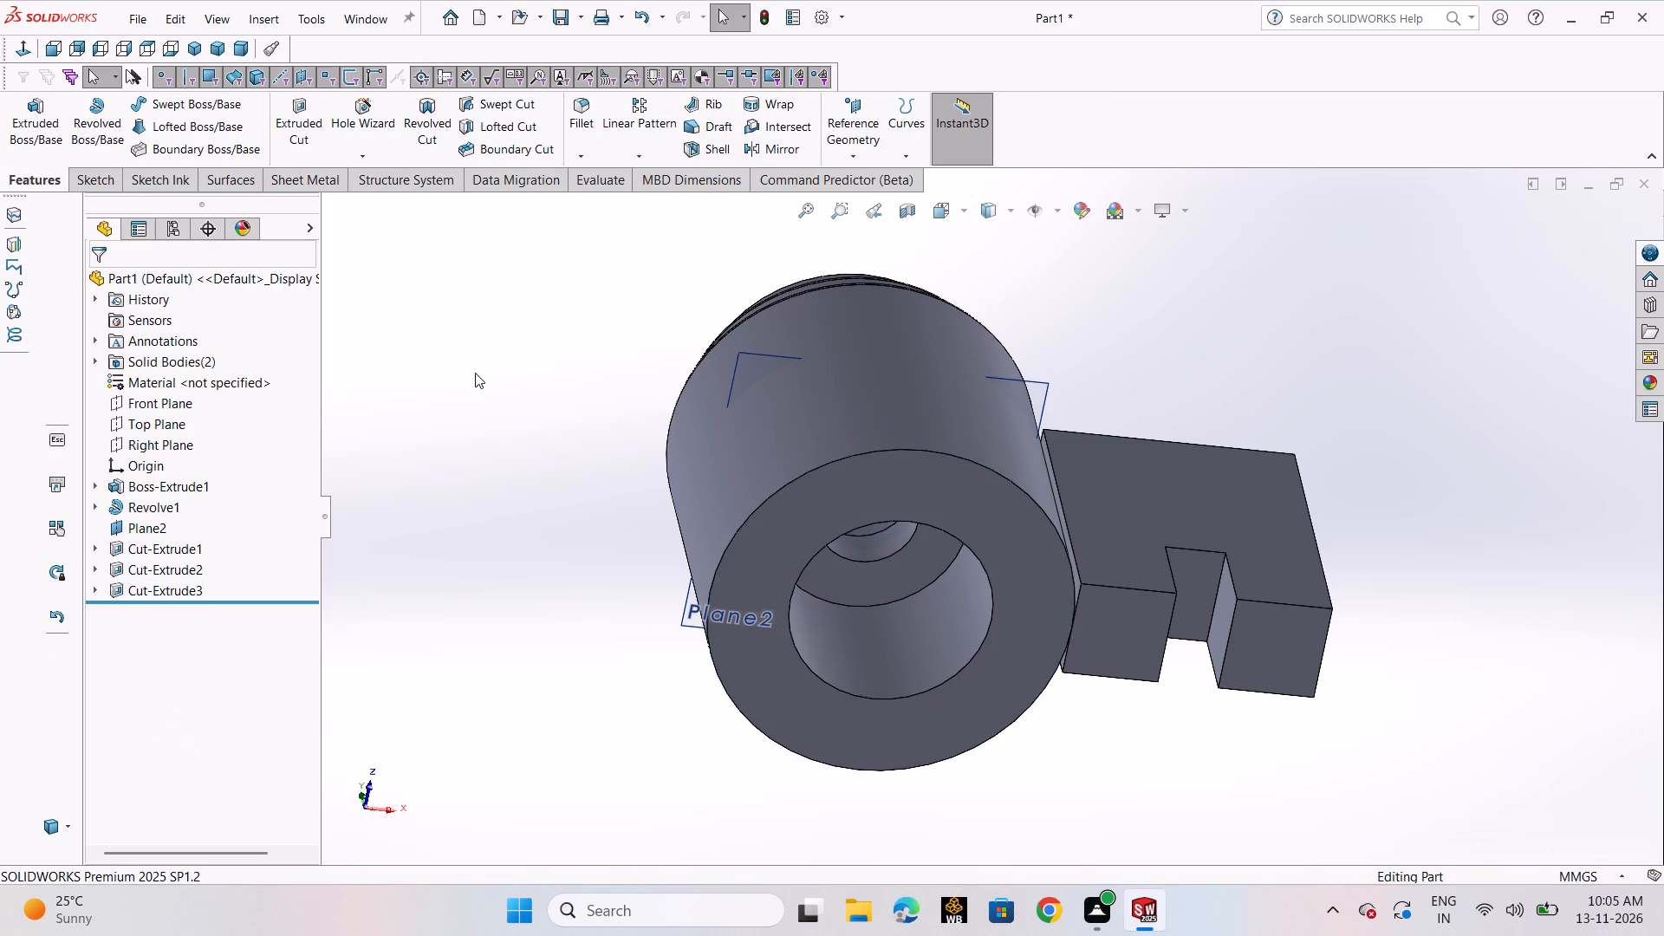
Examine the top and bottom bores of the revolved body in a temporary section view through the Front Plane.
scroll(1274, 328, "up", 1)
middle_click_drag(1229, 320, 1199, 580)
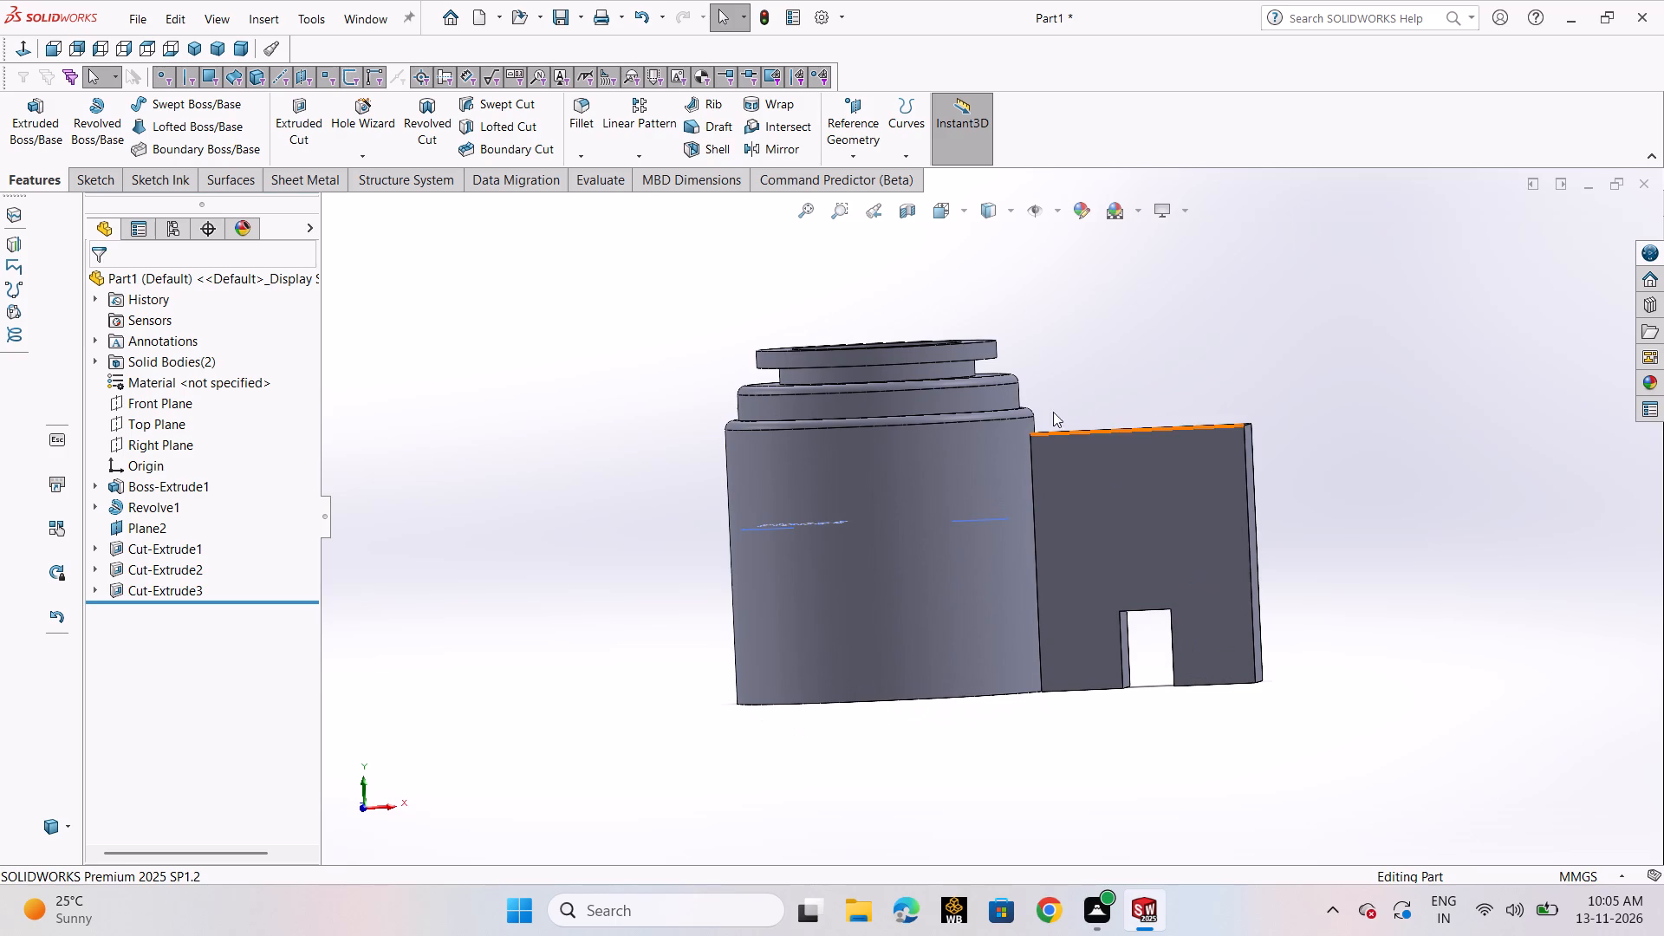
left_click(902, 204)
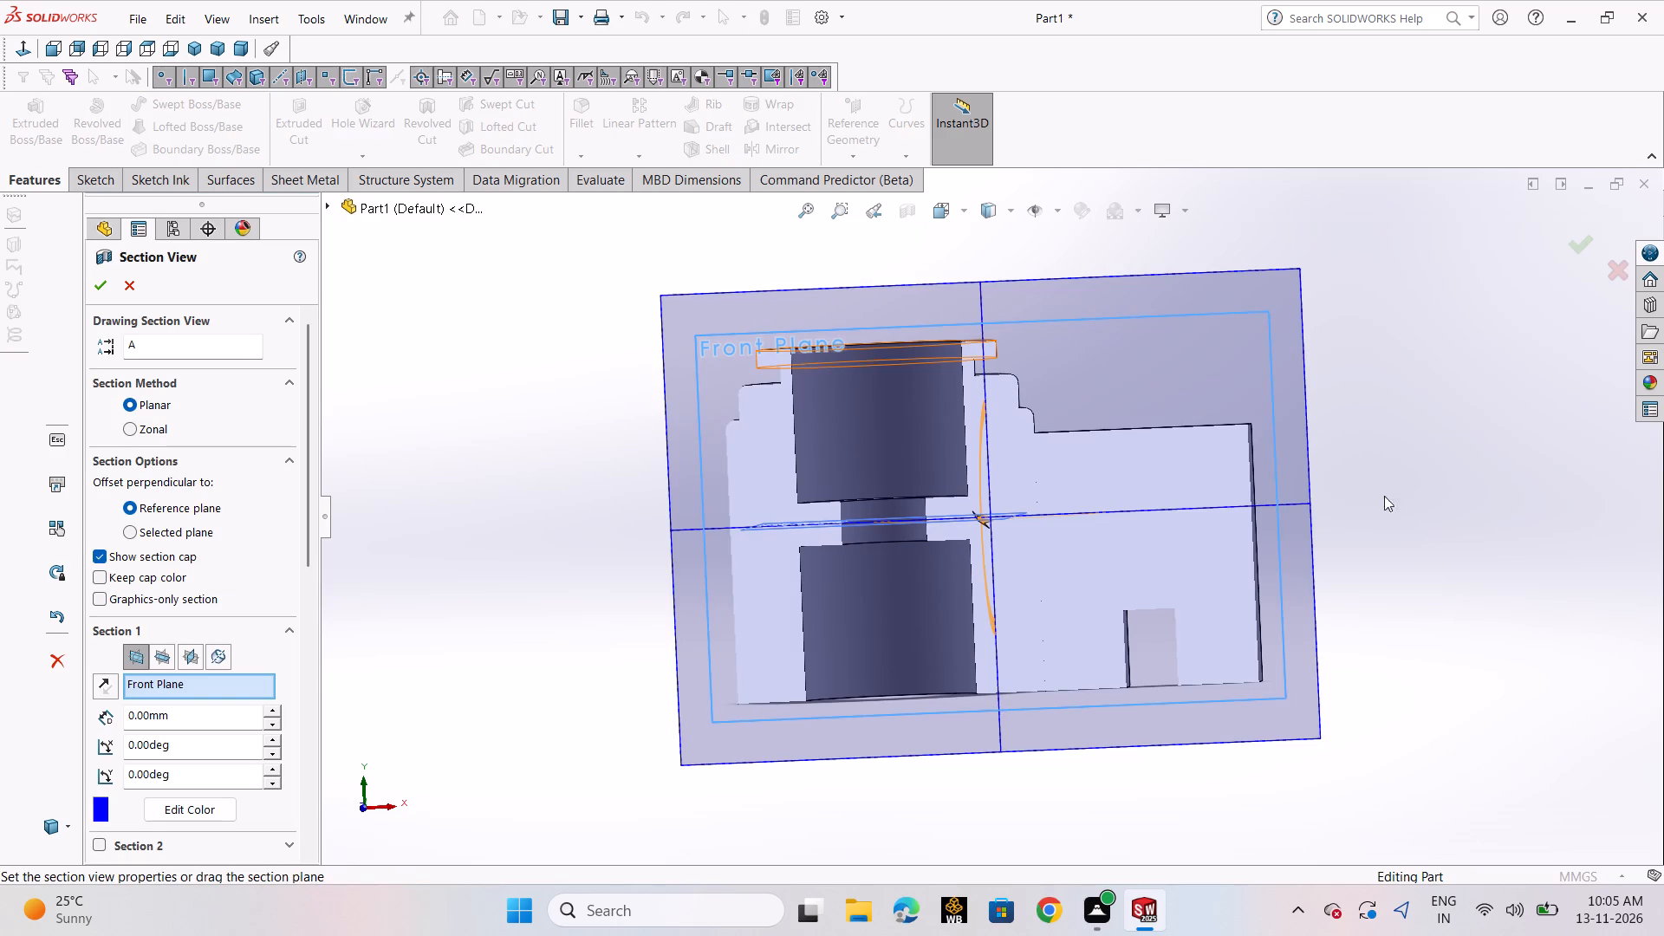
middle_click_drag(1329, 516, 1336, 576)
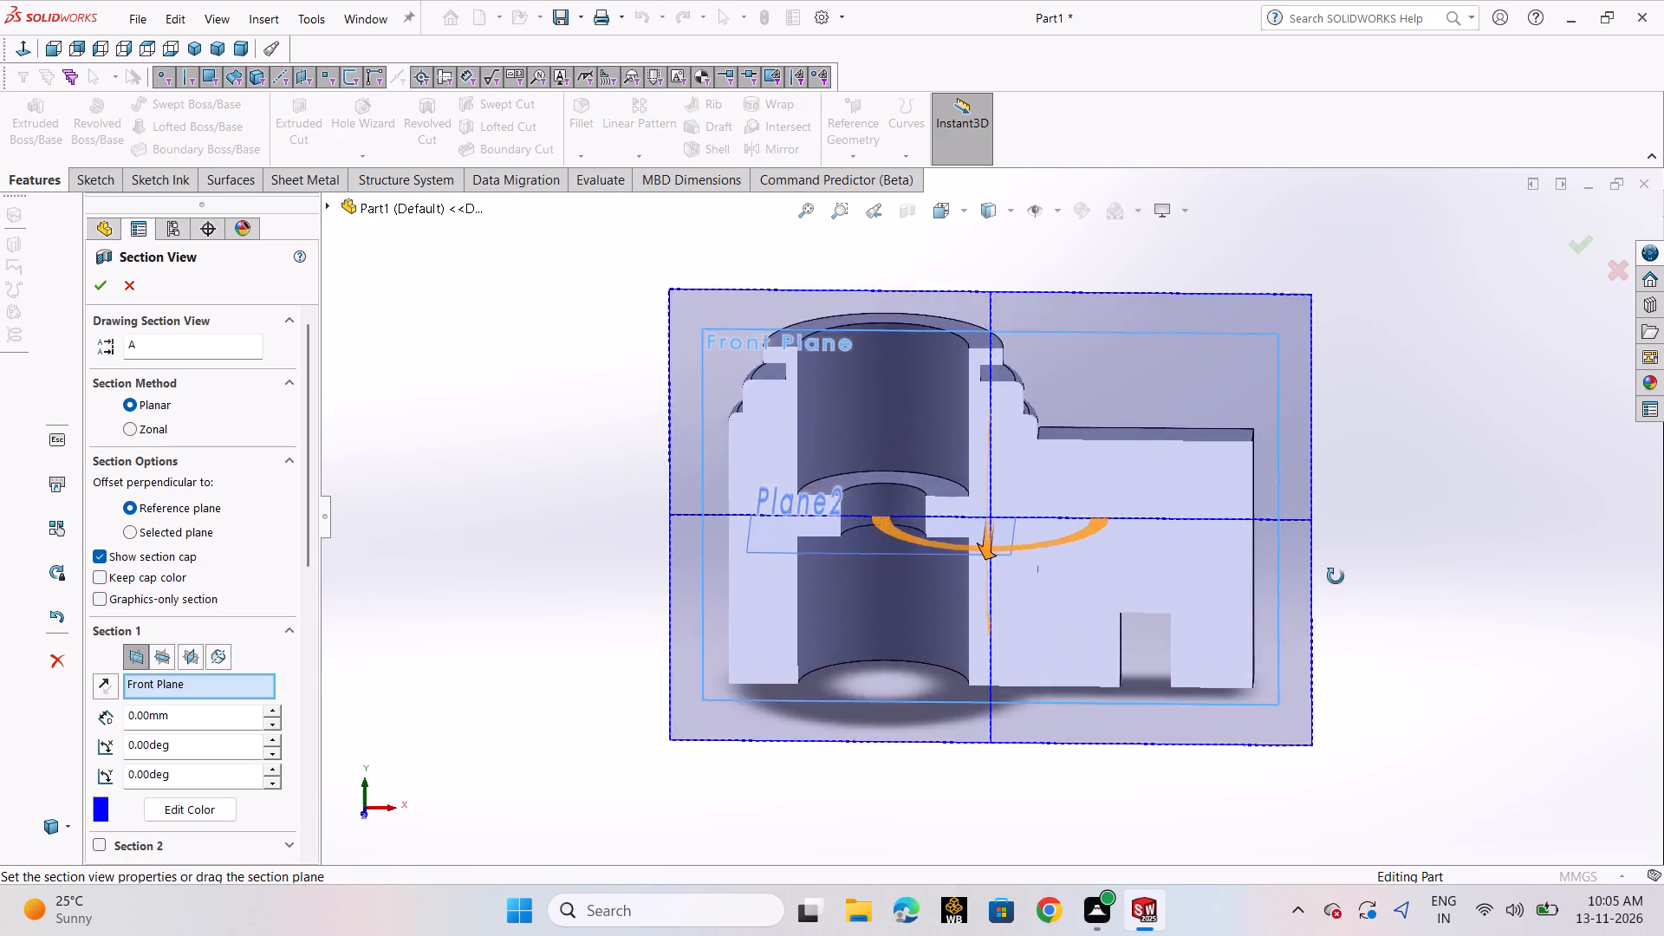
middle_click_drag(1336, 576, 1368, 529)
middle_click(1324, 536)
middle_click_drag(1312, 539, 1276, 540)
left_click(1401, 510)
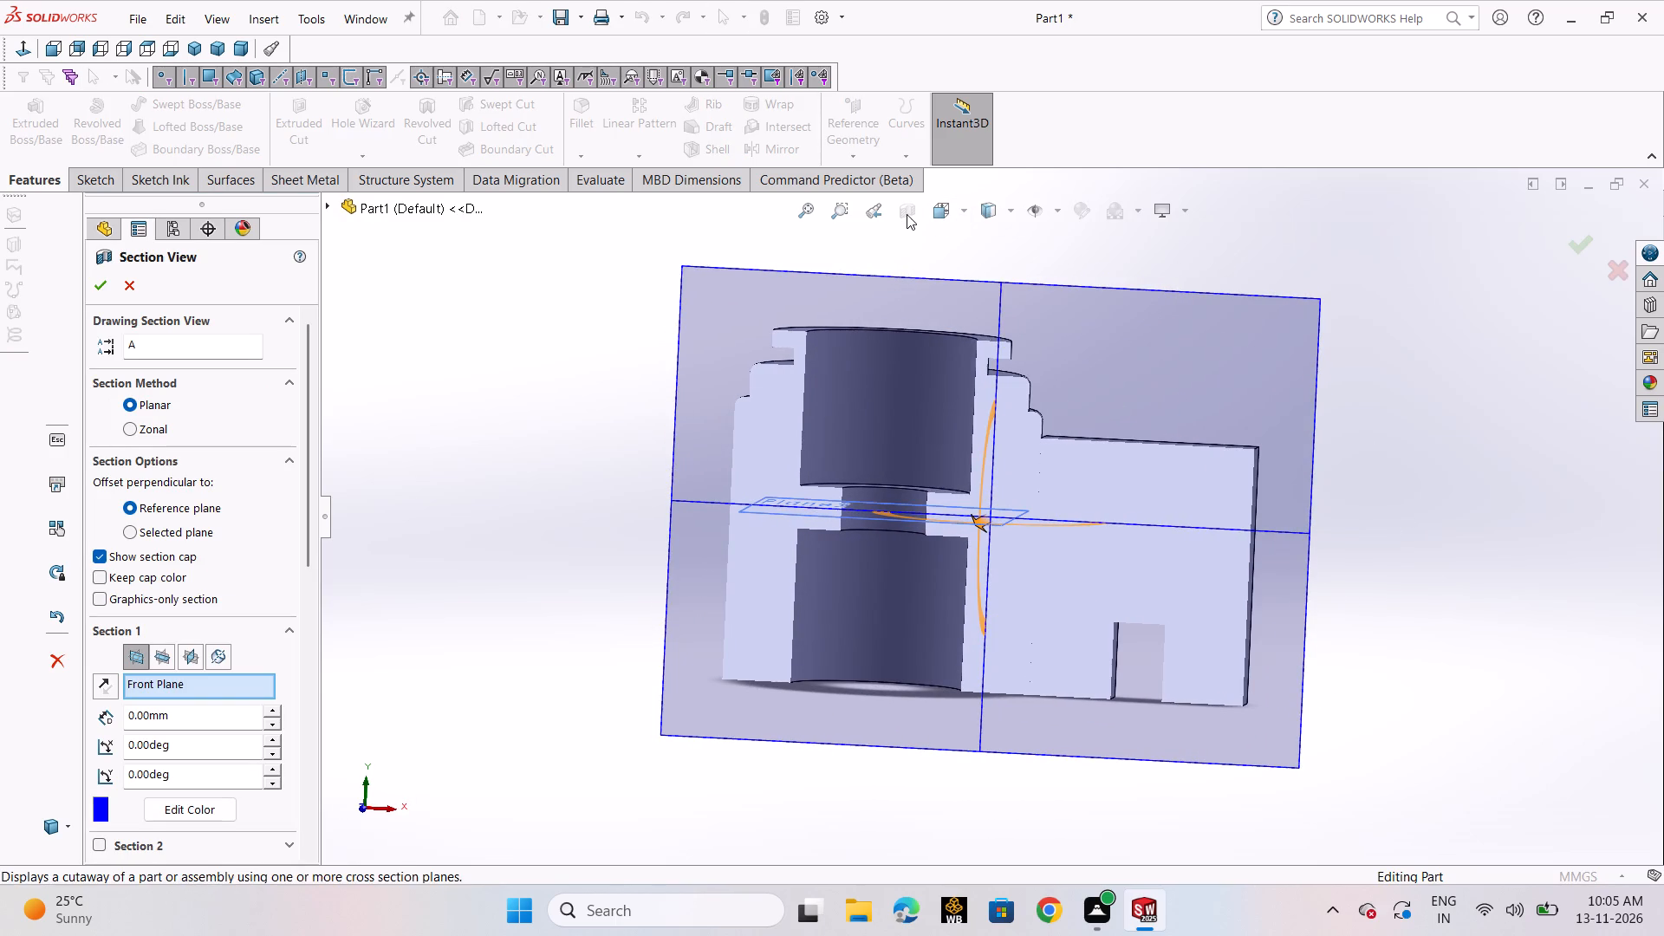
left_click(116, 288)
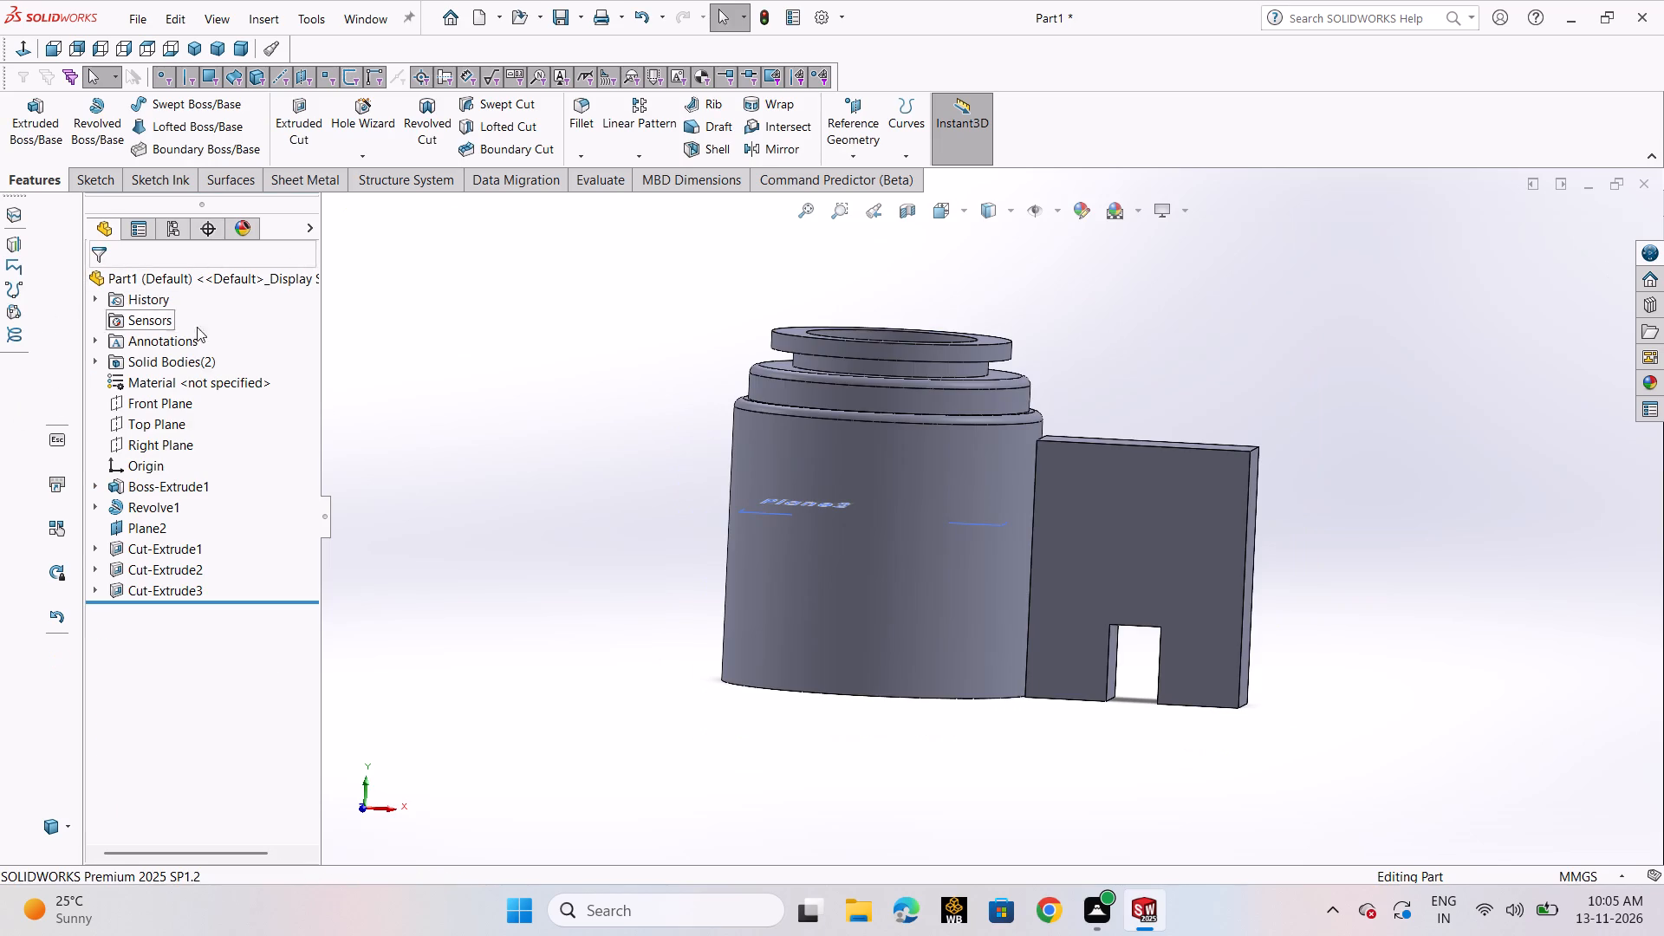
left_click(588, 518)
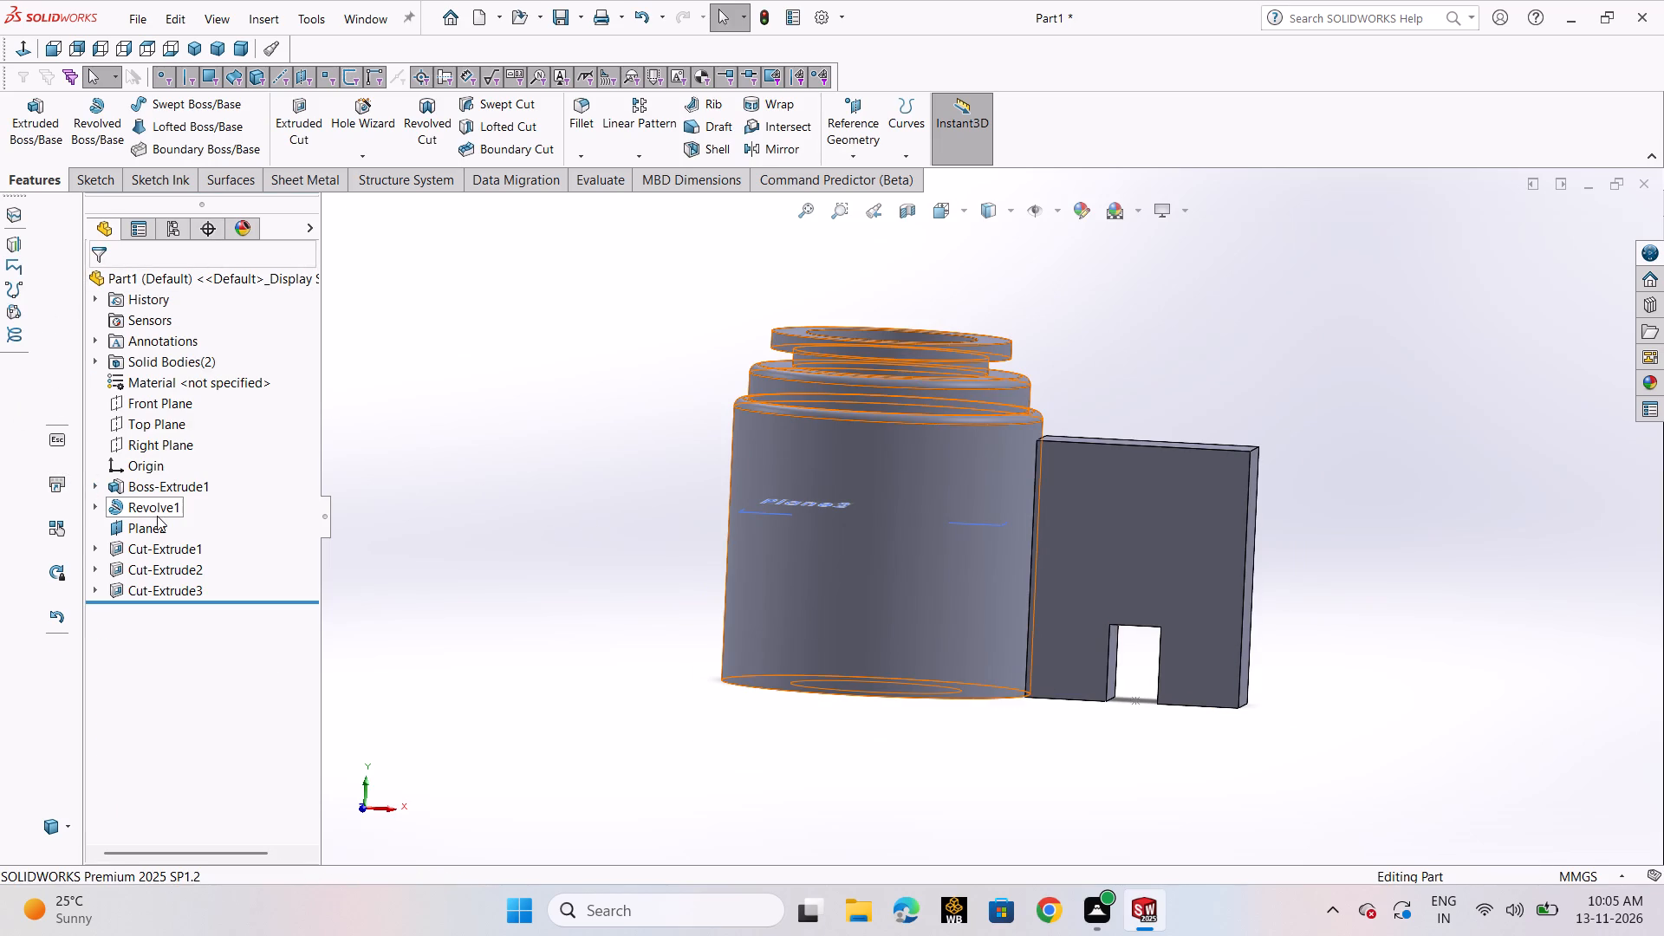
Open the profile sketch of the revolved body for editing.
left_click(157, 516)
left_click(95, 510)
left_click(172, 534)
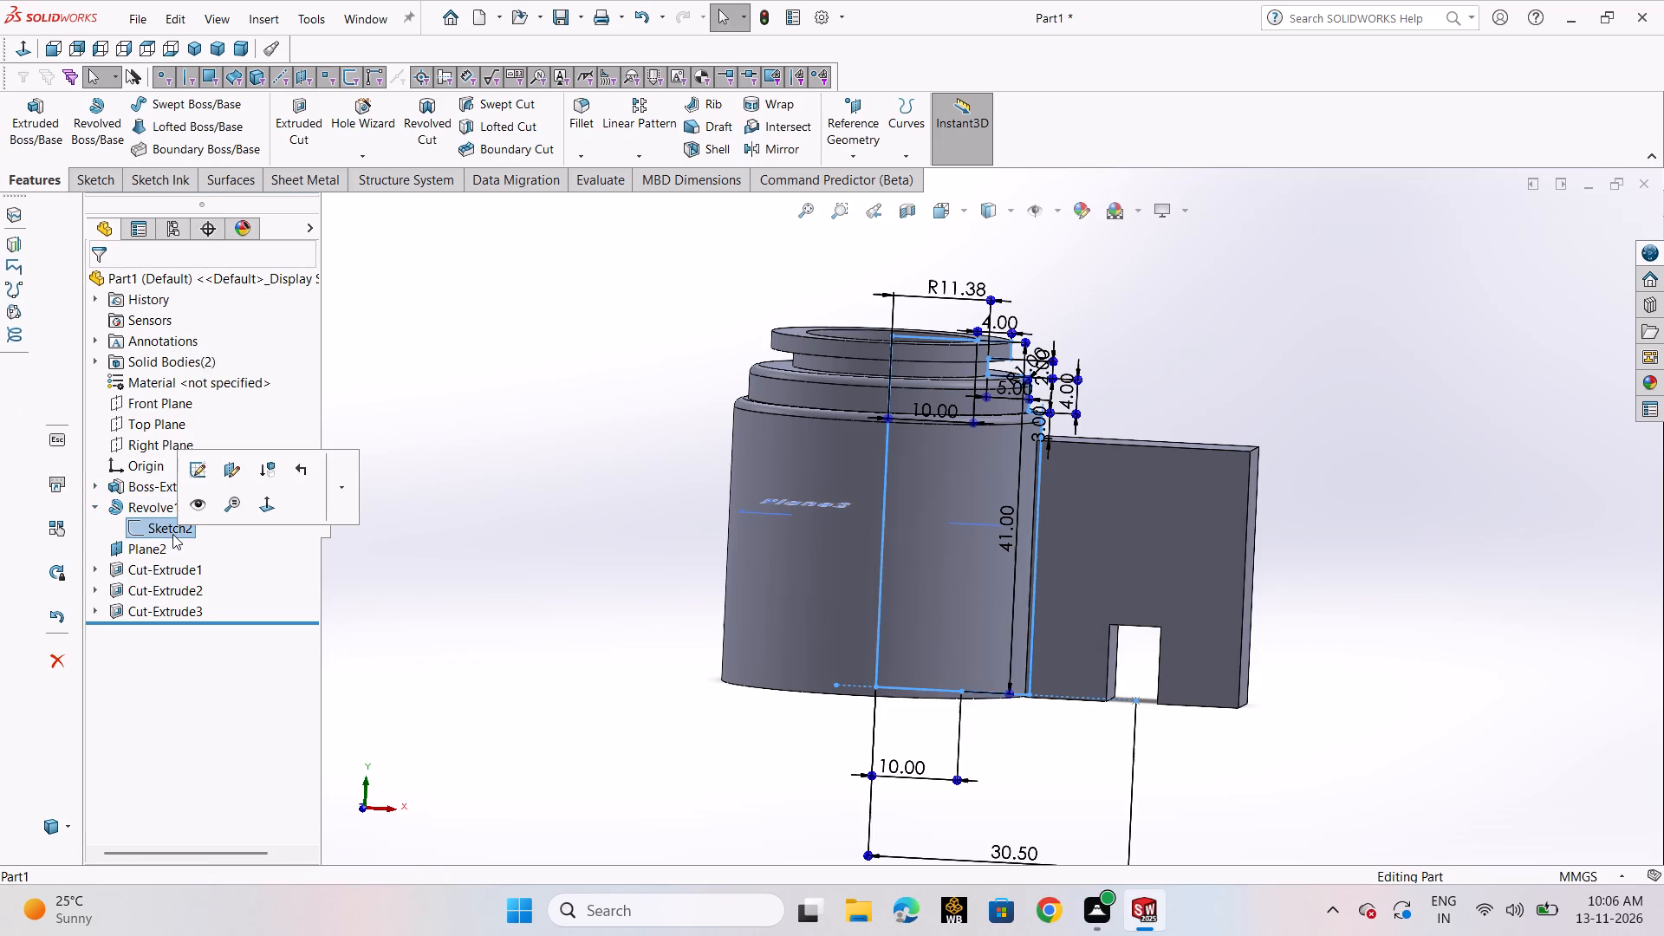
left_click(192, 479)
scroll(902, 531, "up", 2)
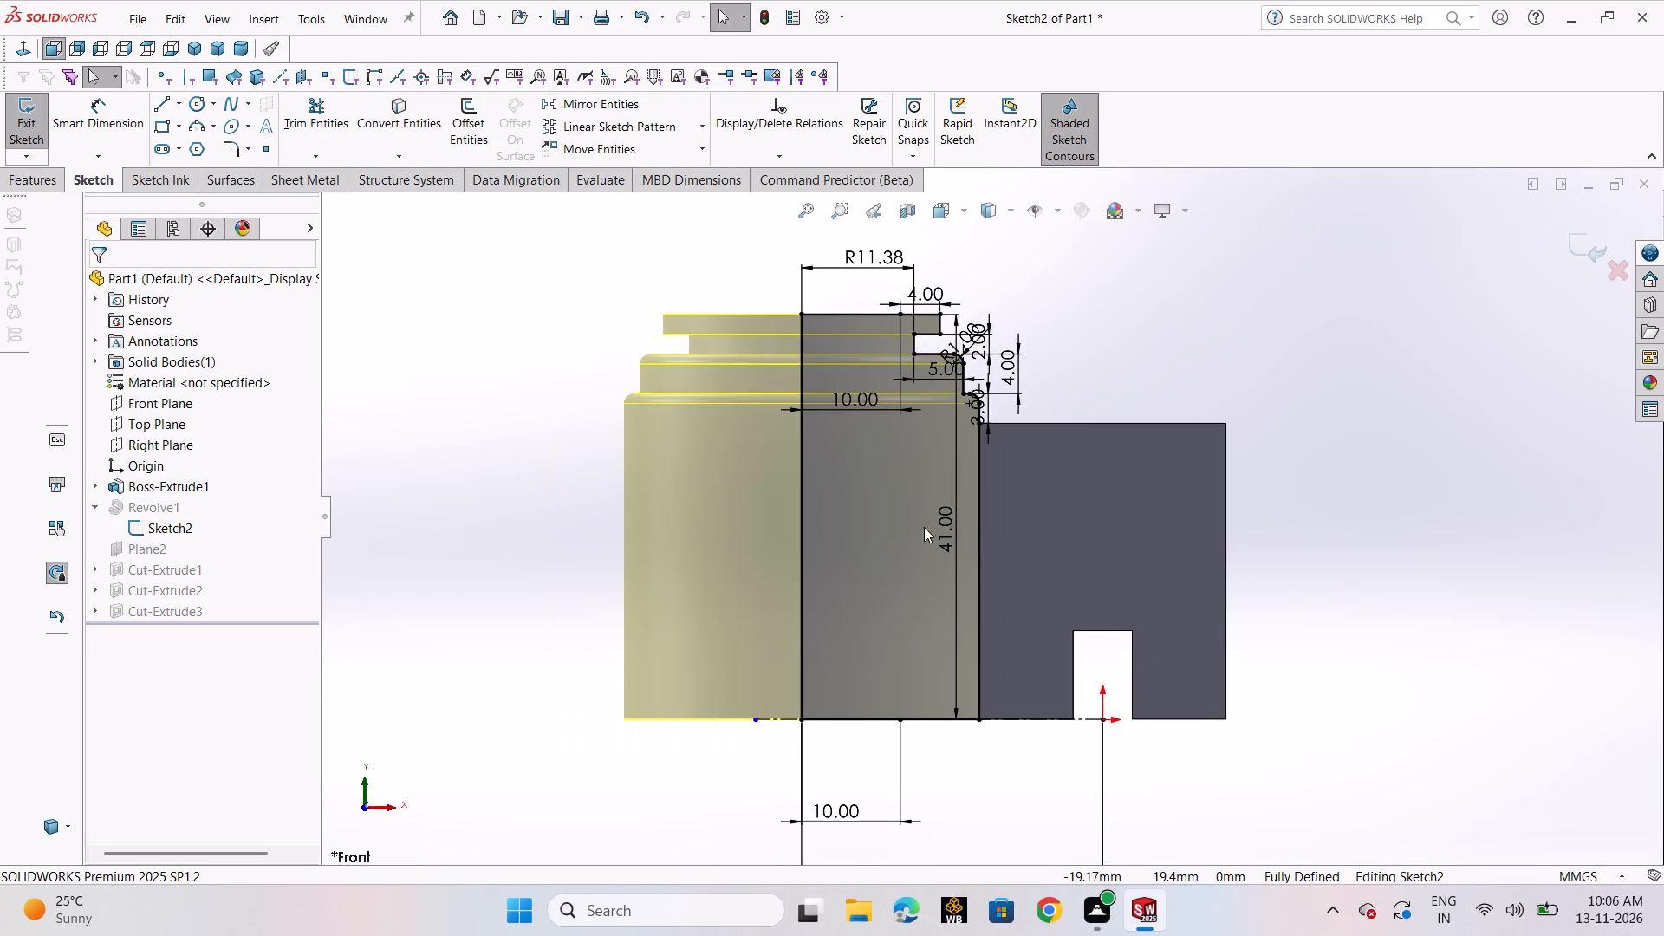
Delete the profile's long outer vertical line that runs along the block's side edge.
scroll(995, 729, "down", 1)
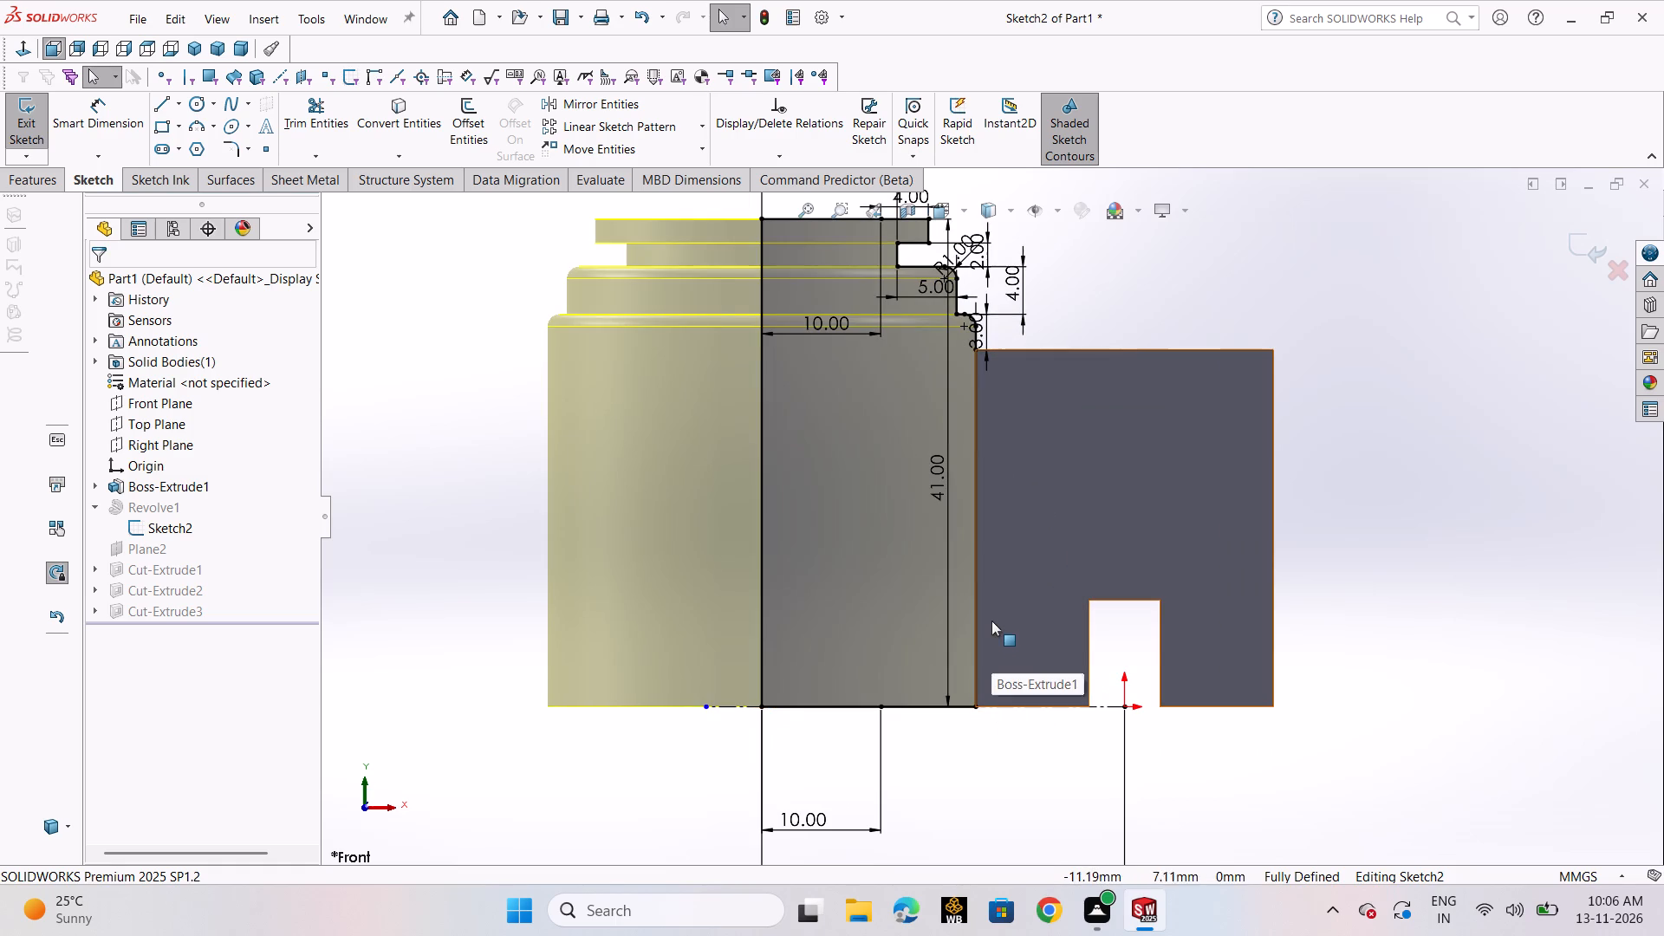
scroll(991, 621, "down", 2)
scroll(1040, 453, "up", 2)
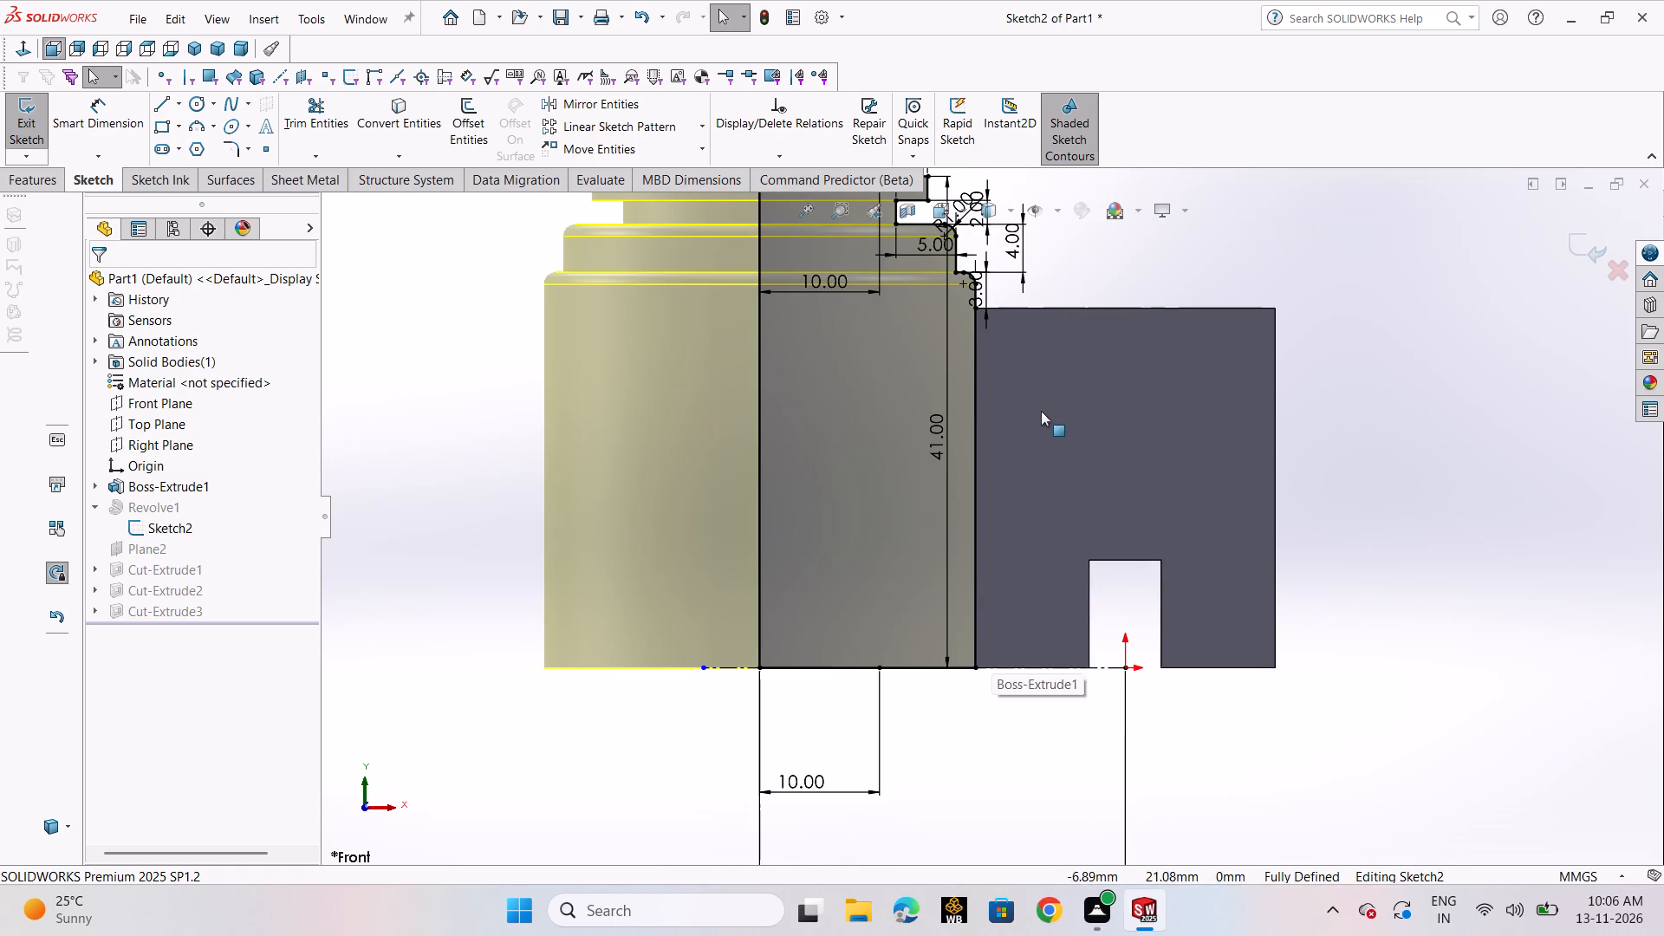
scroll(1030, 397, "down", 2)
left_click(947, 387)
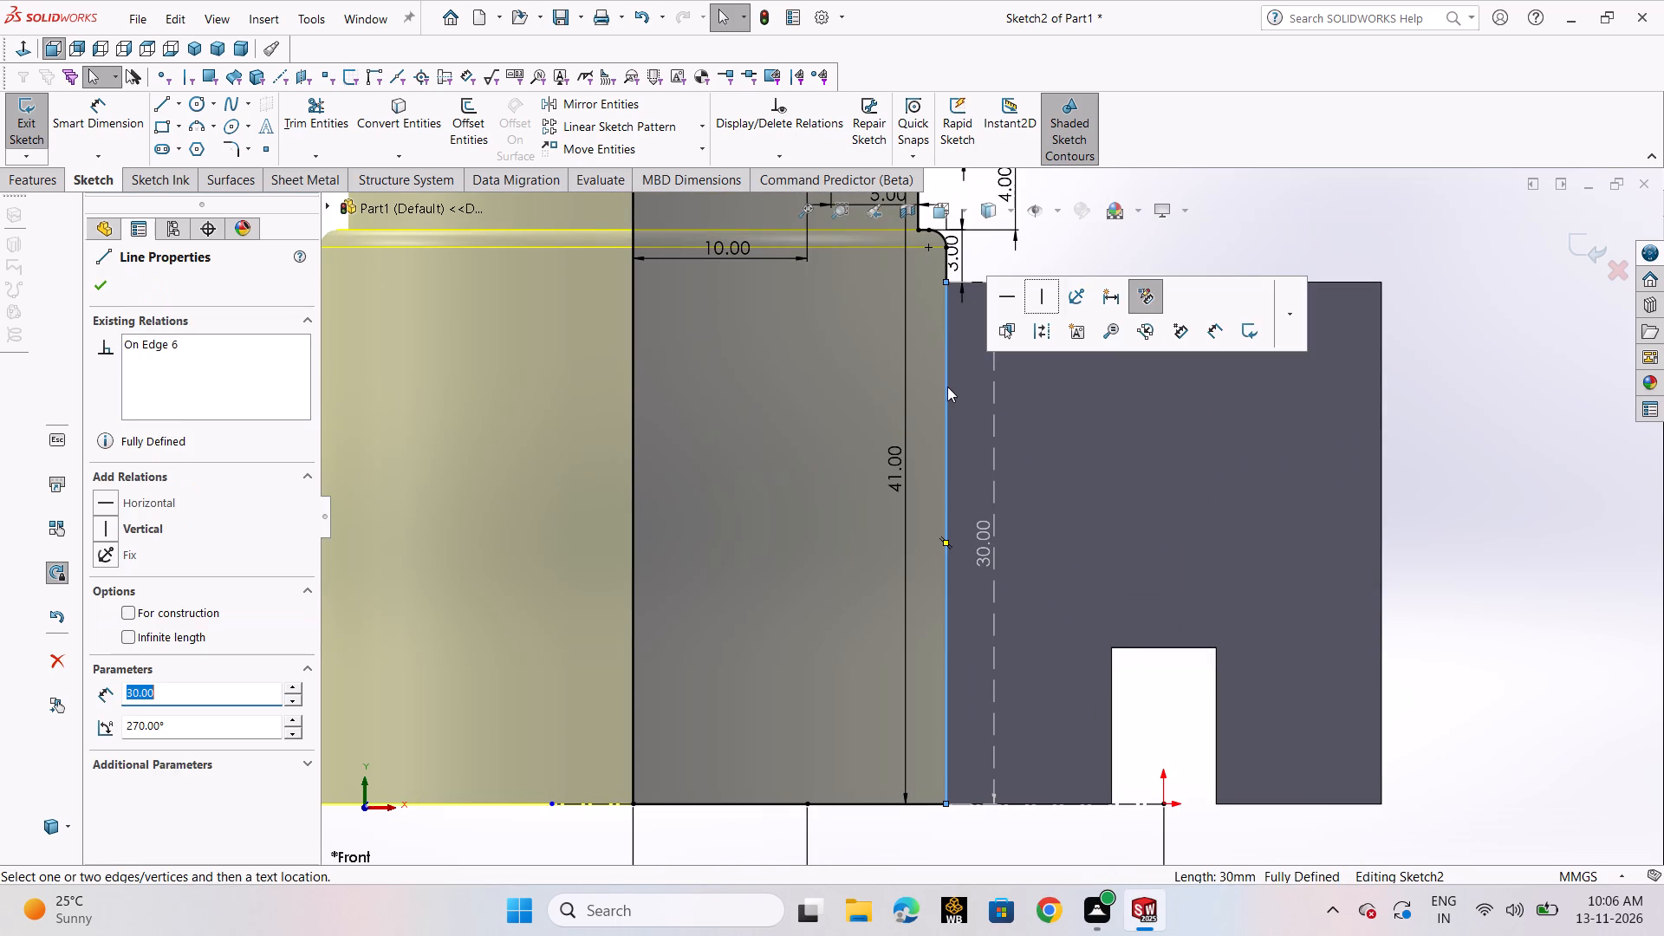
key("Delete")
Move the lower endpoint of the short vertical line below the outer fillet about 0.4 mm into the block, along its top edge.
scroll(949, 305, "down", 3)
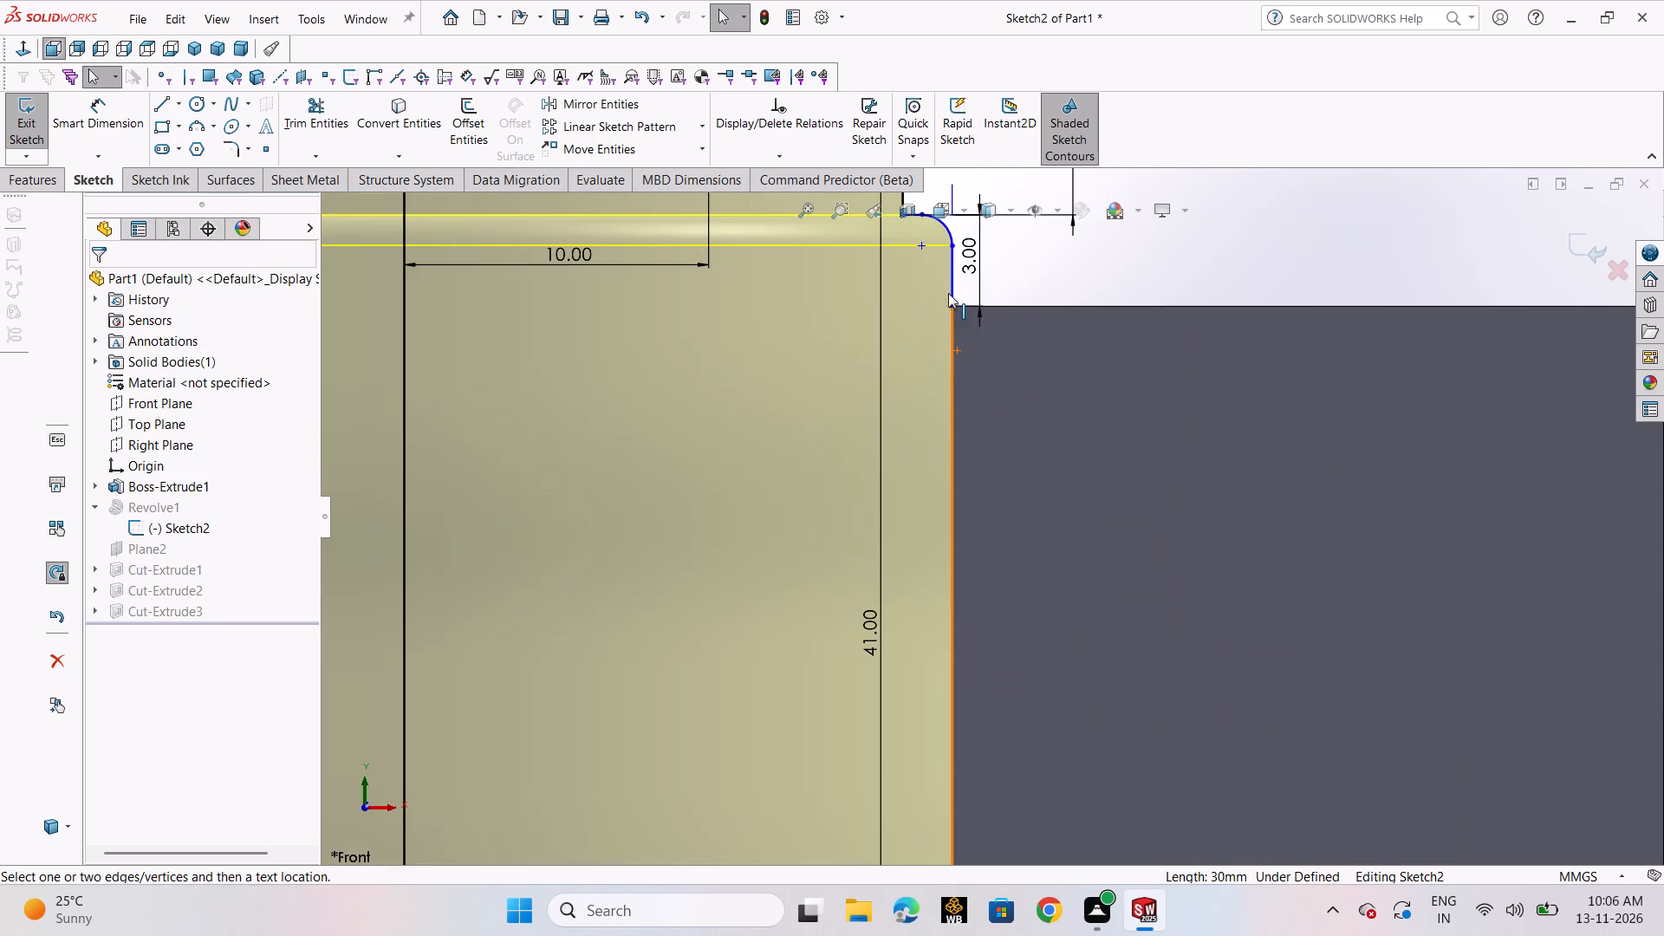
left_click(952, 306)
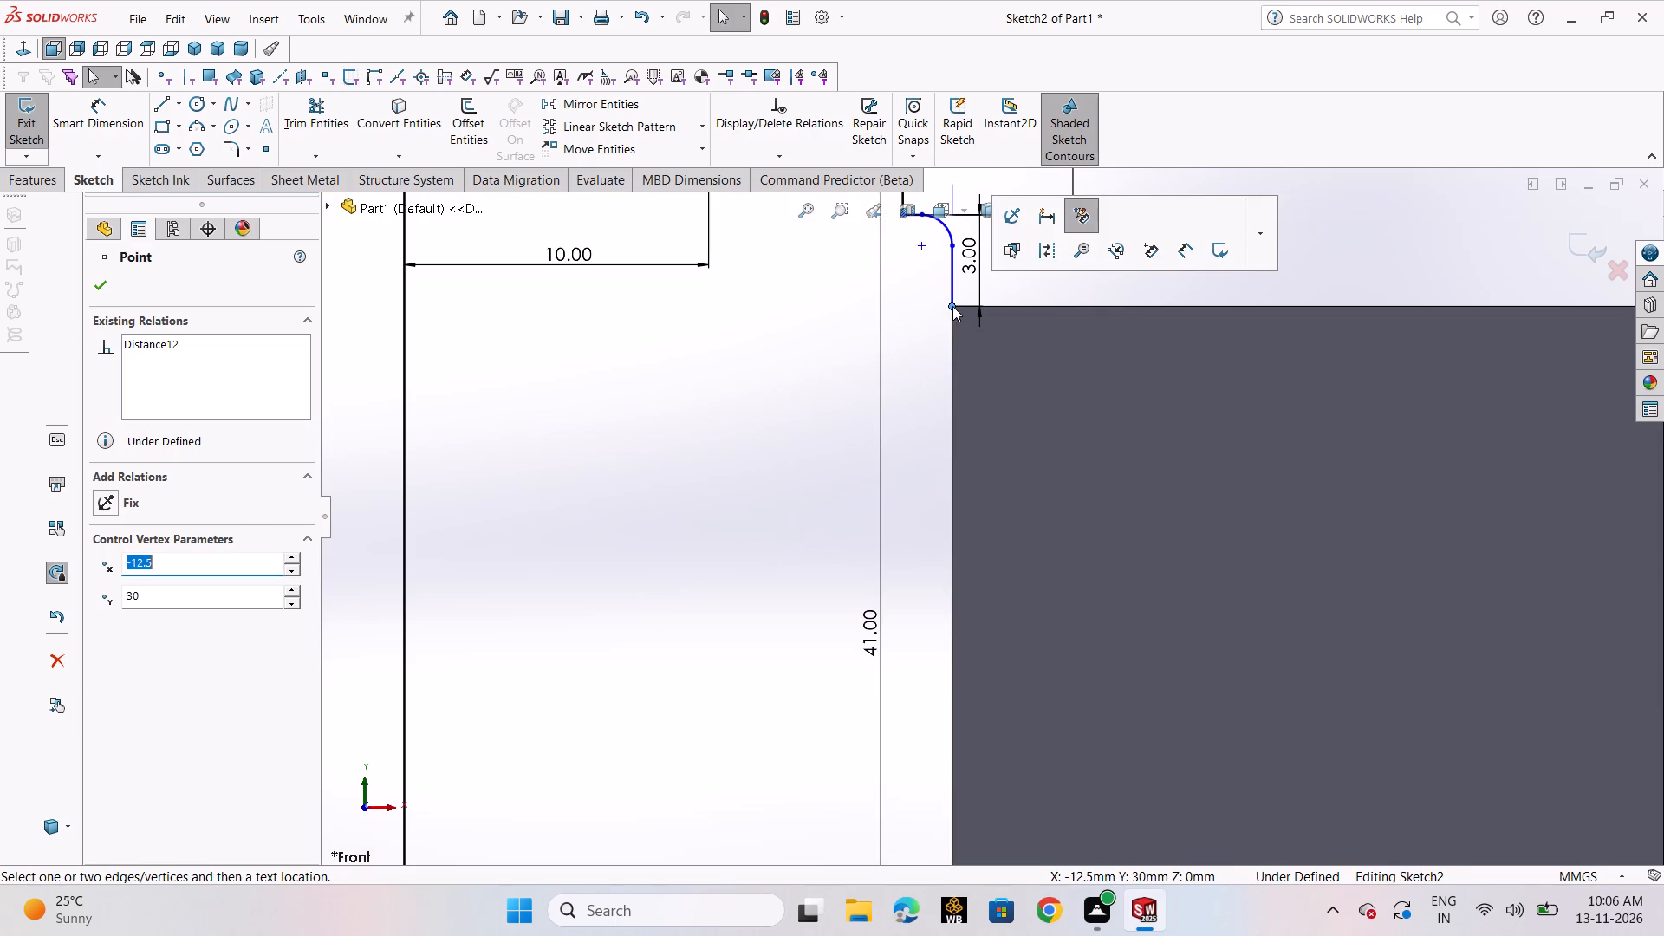
left_click_drag(952, 306, 977, 305)
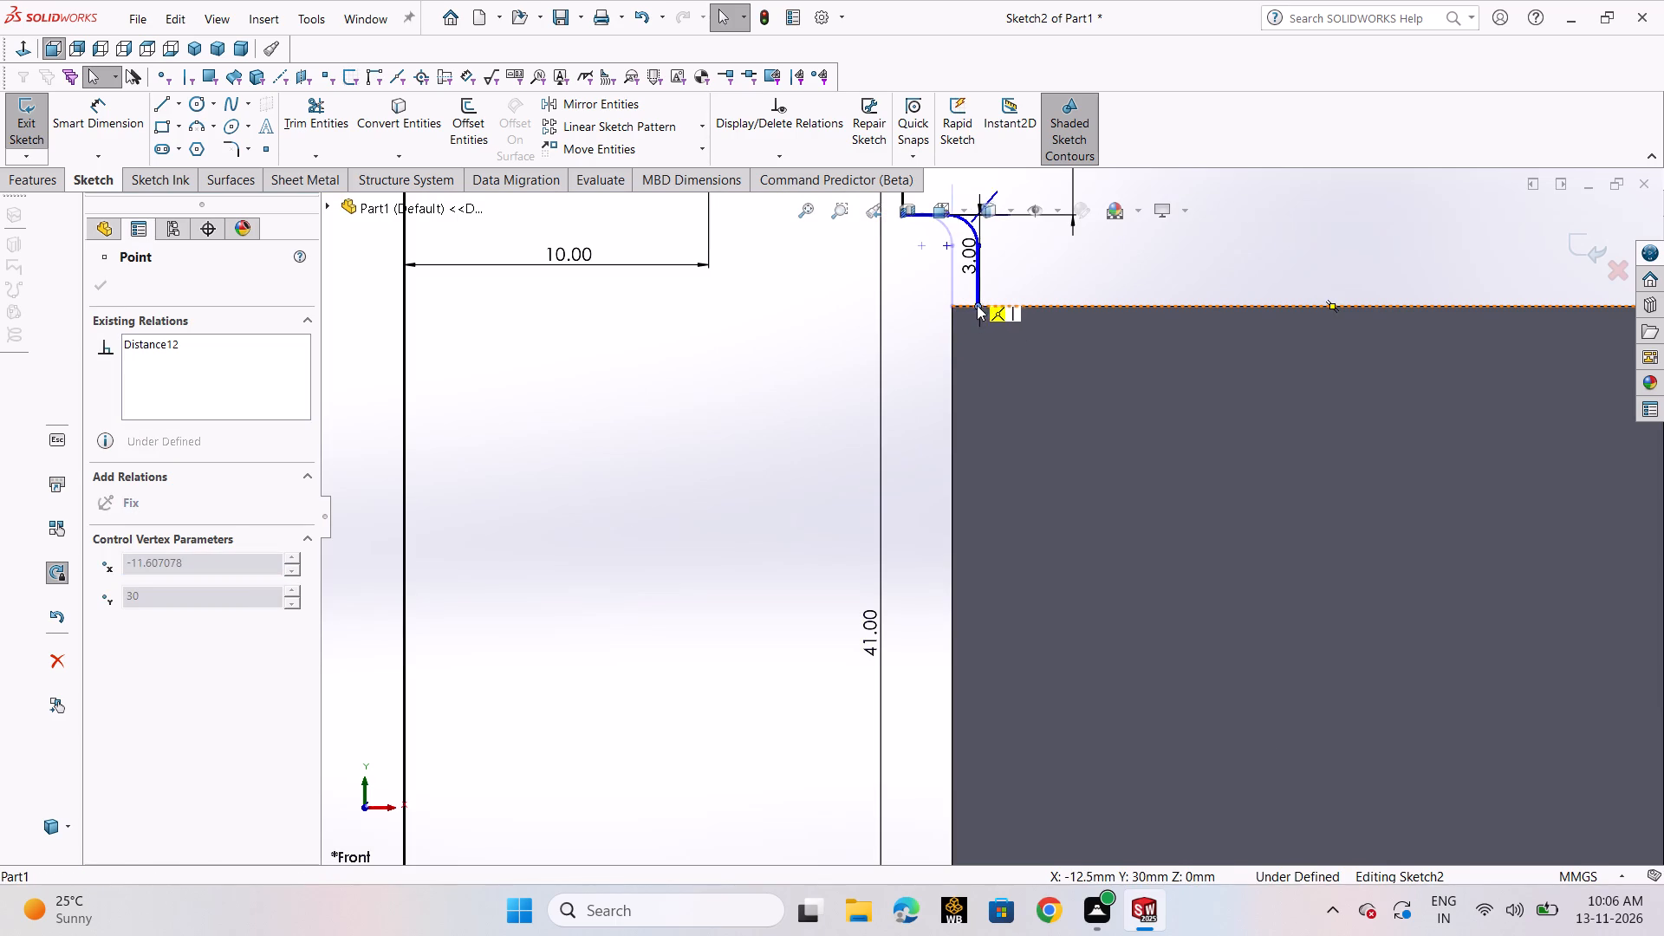
left_click_drag(977, 305, 965, 304)
scroll(1022, 409, "up", 4)
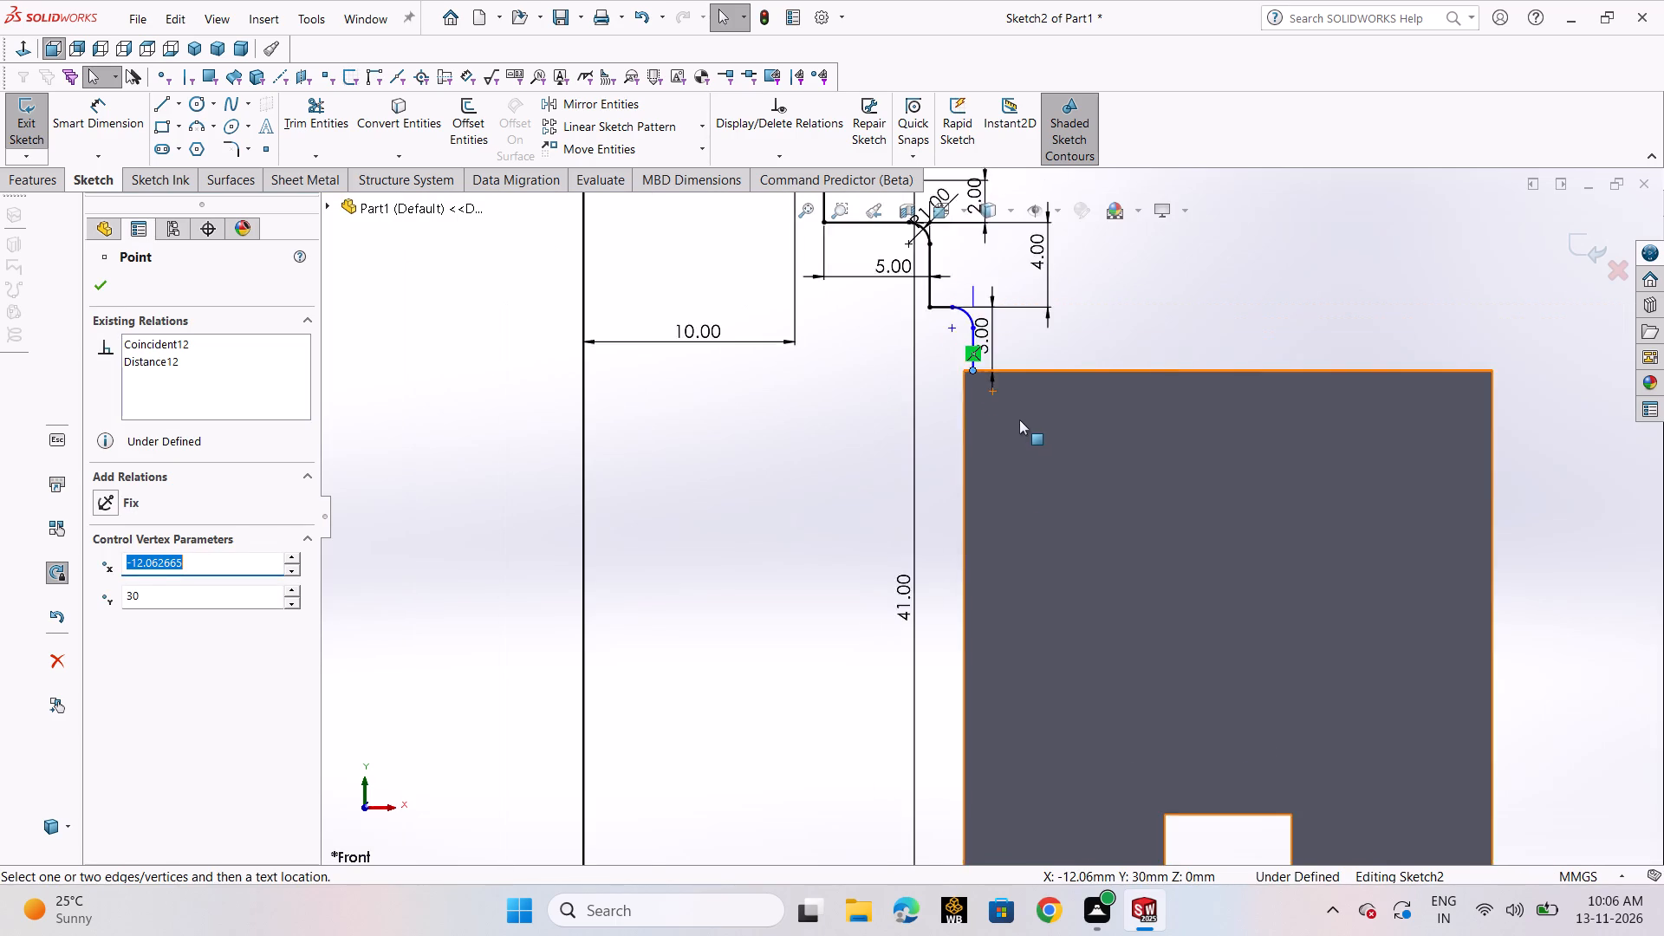
Extend the outer end of the profile's bottom line about 1 mm past the block's side edge.
scroll(1019, 419, "up", 3)
scroll(1032, 667, "up", 1)
scroll(1026, 672, "down", 6)
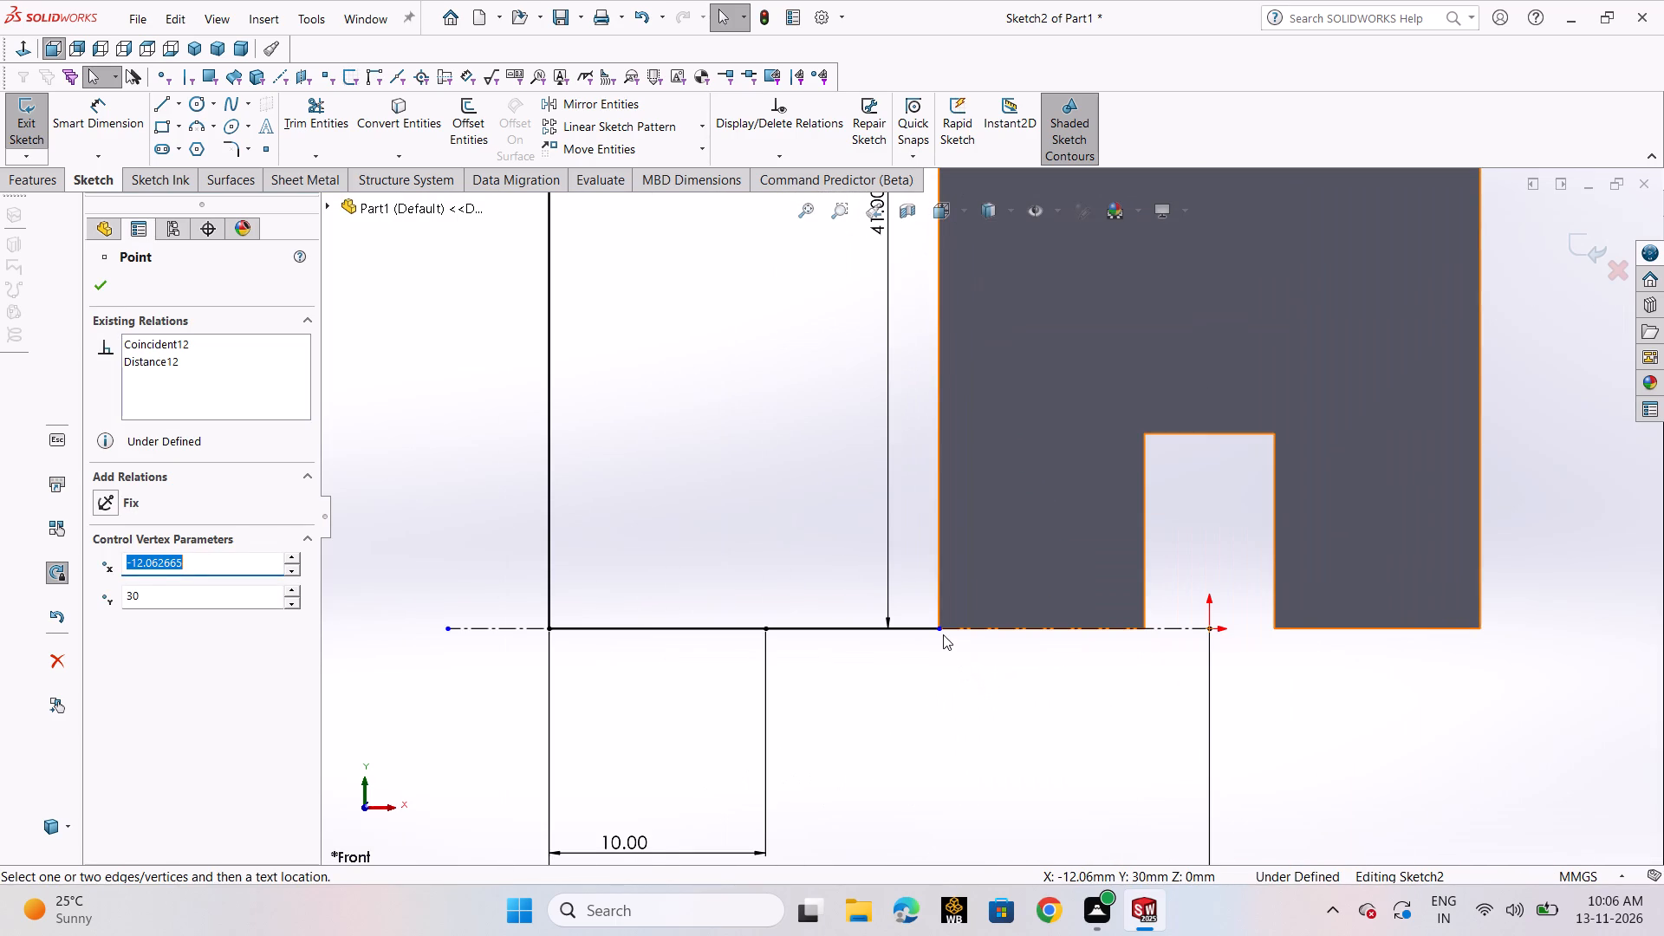
left_click_drag(940, 629, 964, 630)
scroll(976, 654, "up", 3)
left_click(1368, 504)
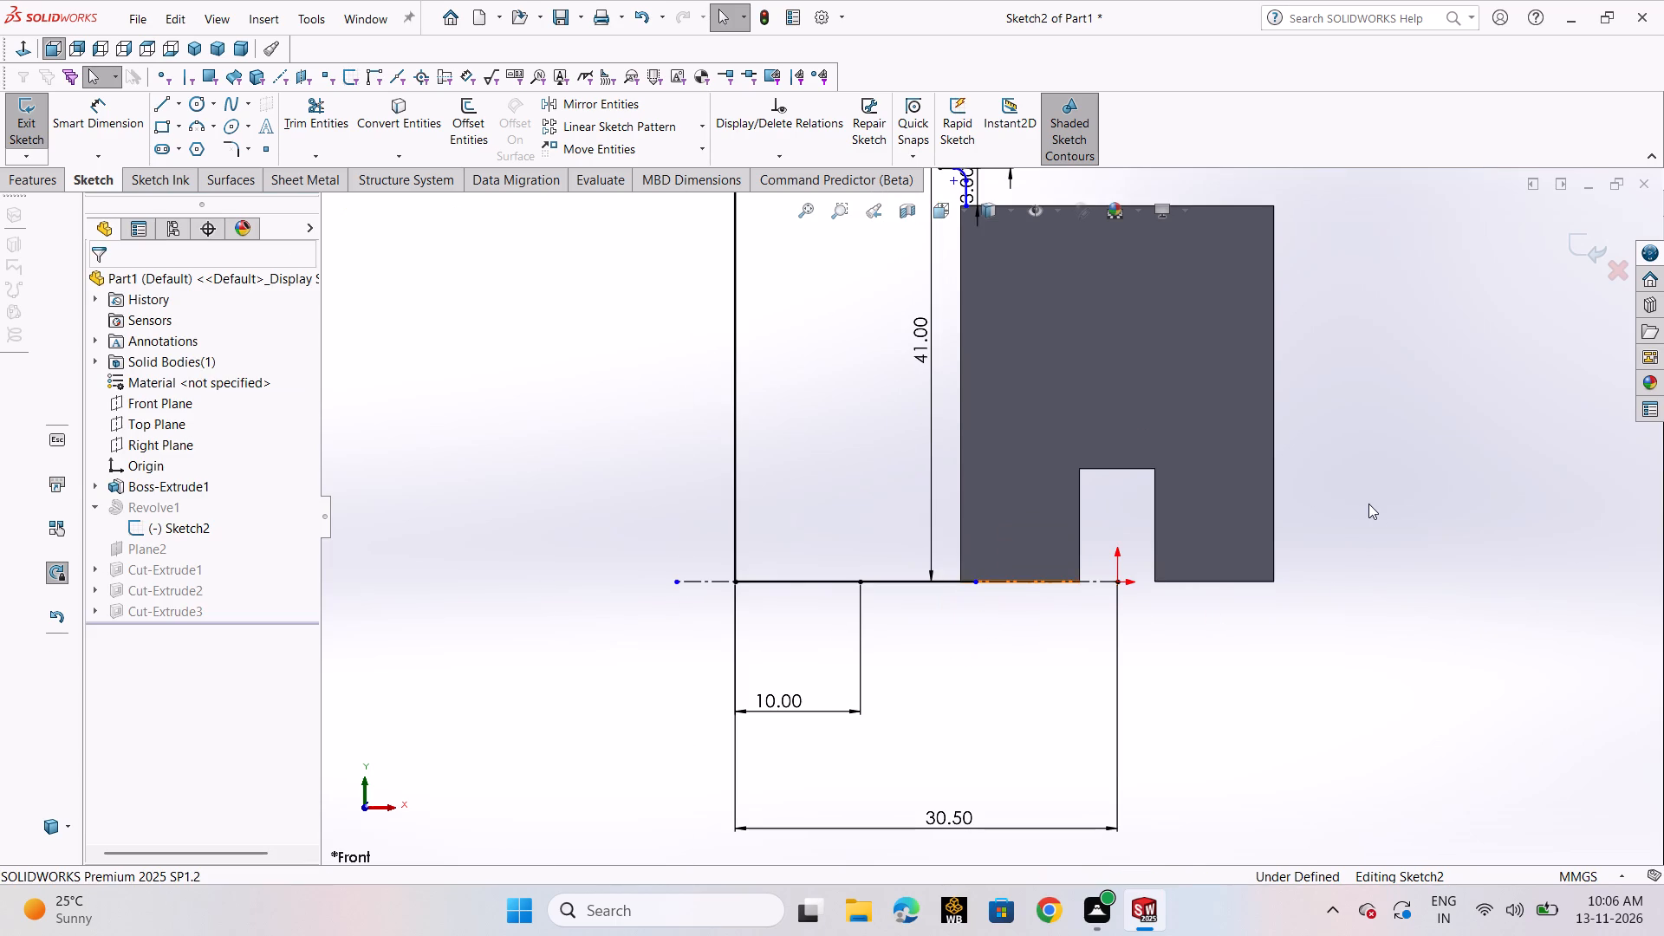
Draw a 30 mm vertical line from the outer end of the profile's bottom line up to the block's top edge.
left_click(159, 105)
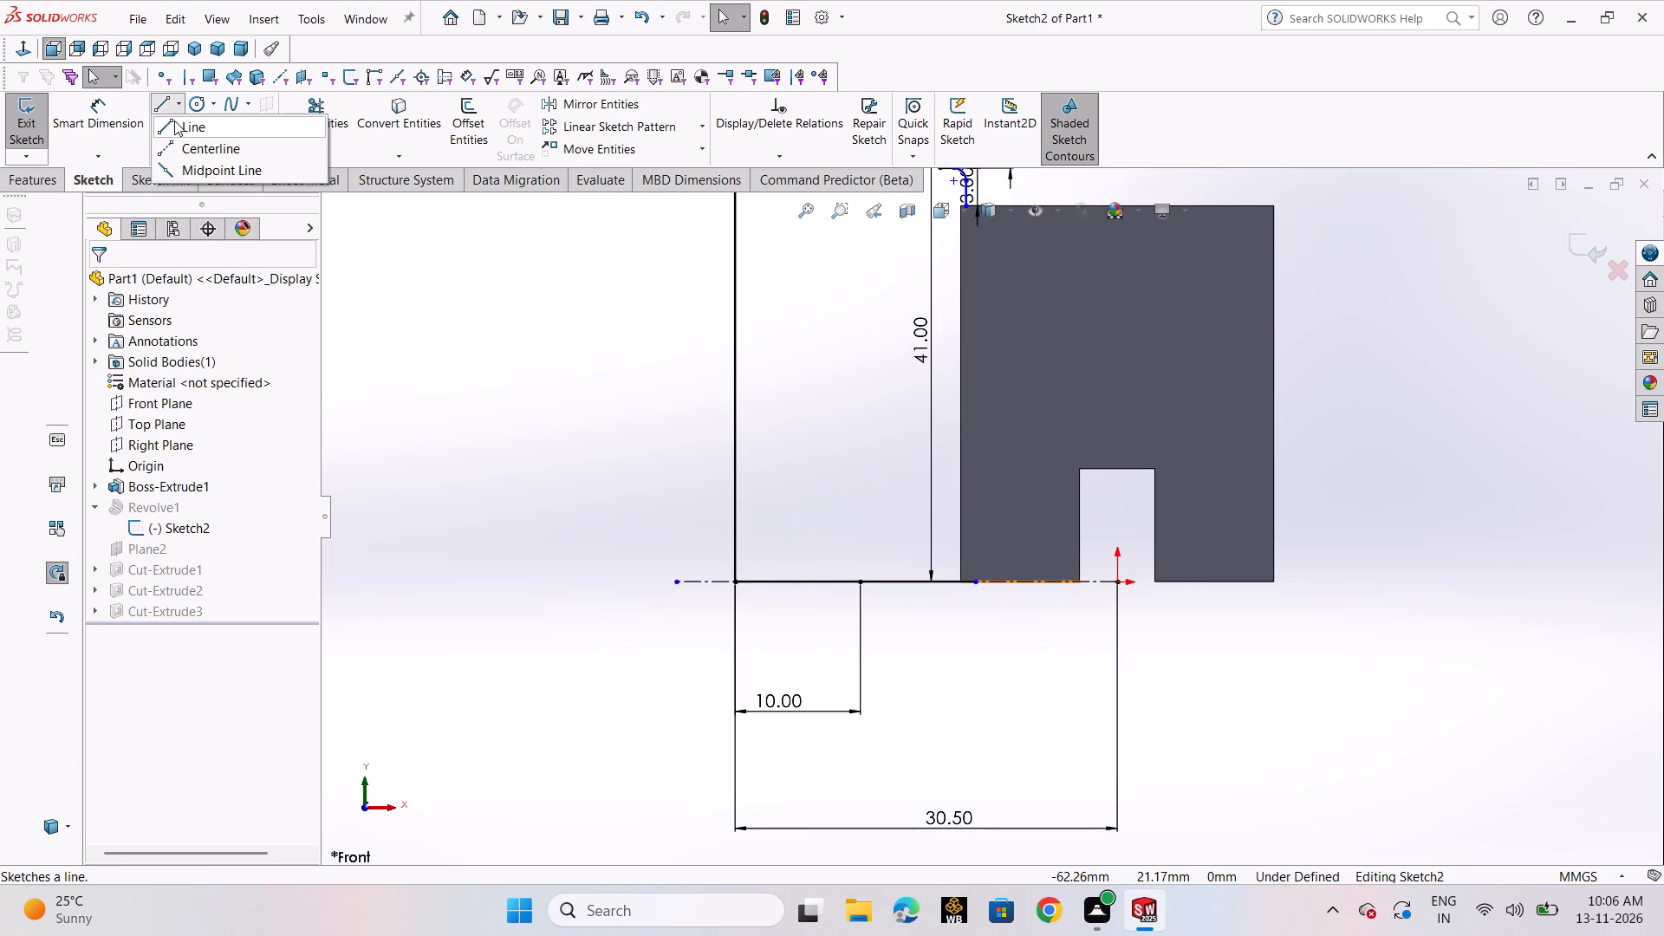
left_click(176, 122)
scroll(974, 571, "down", 3)
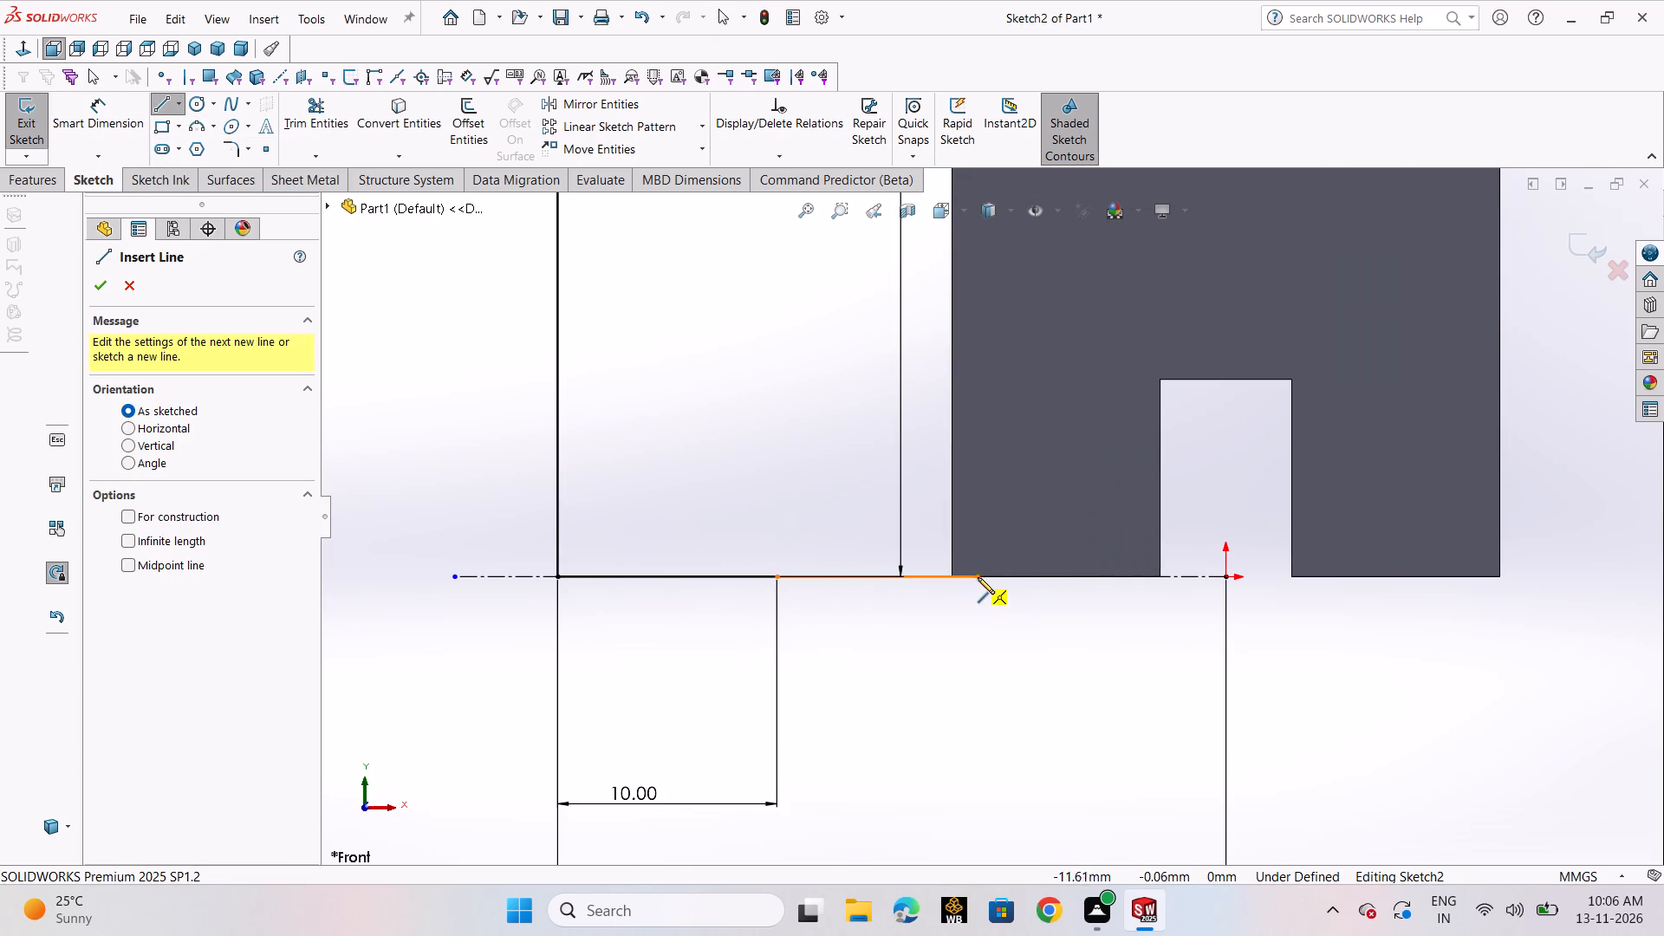
left_click(979, 578)
scroll(969, 380, "up", 5)
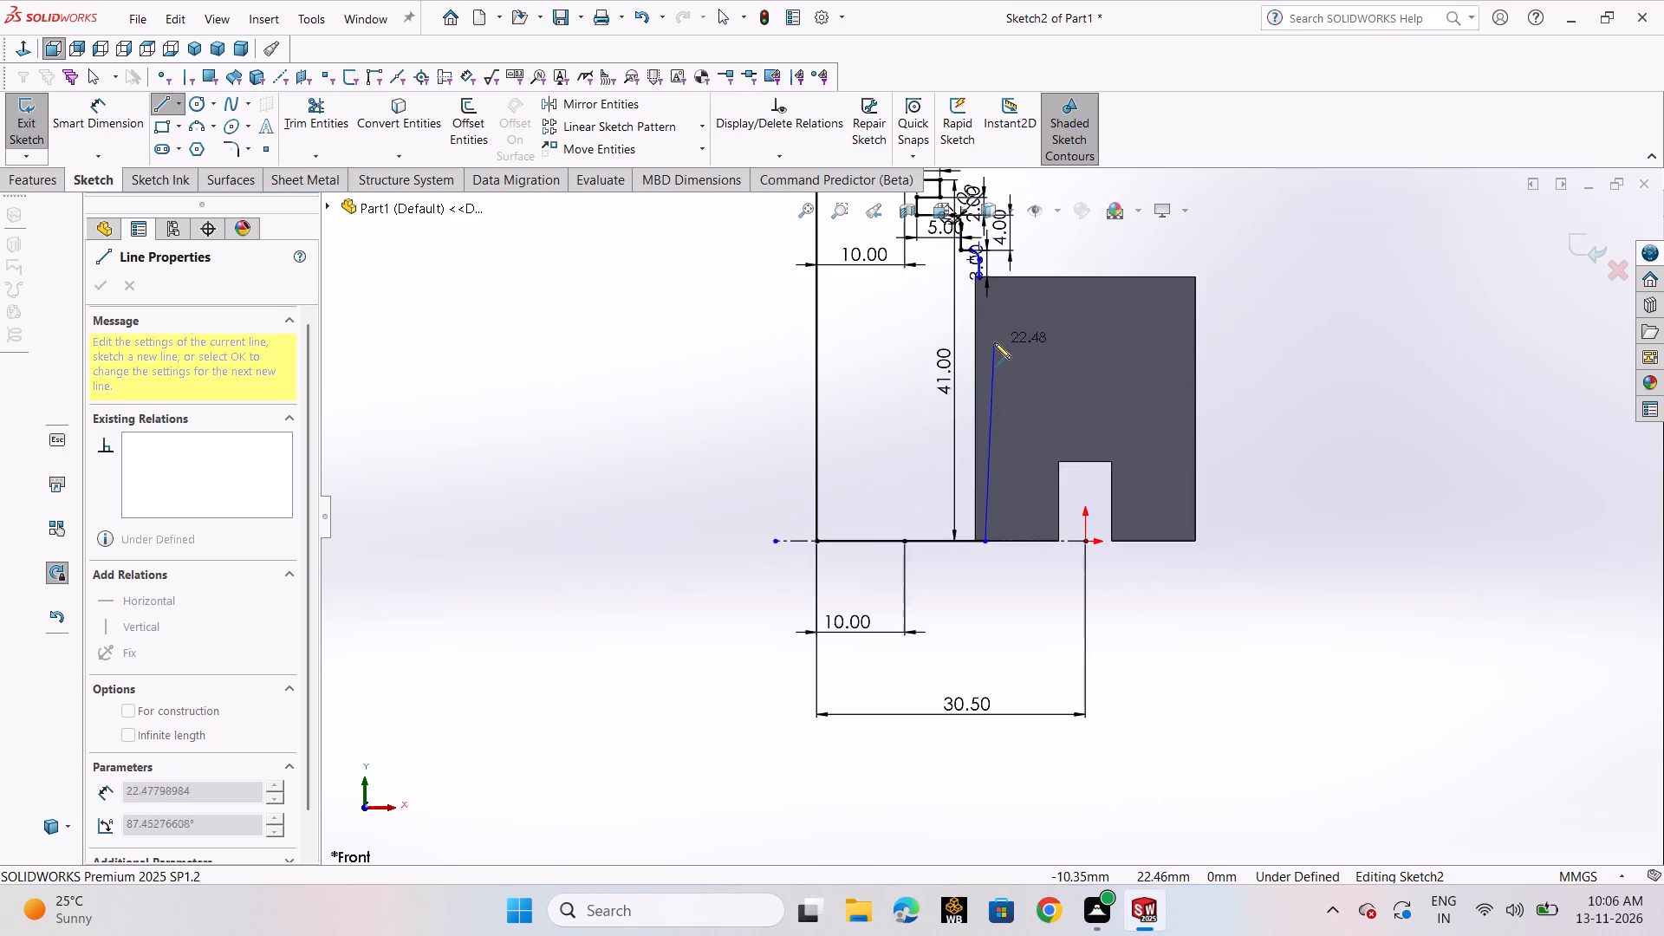
scroll(995, 327, "up", 1)
scroll(995, 317, "down", 4)
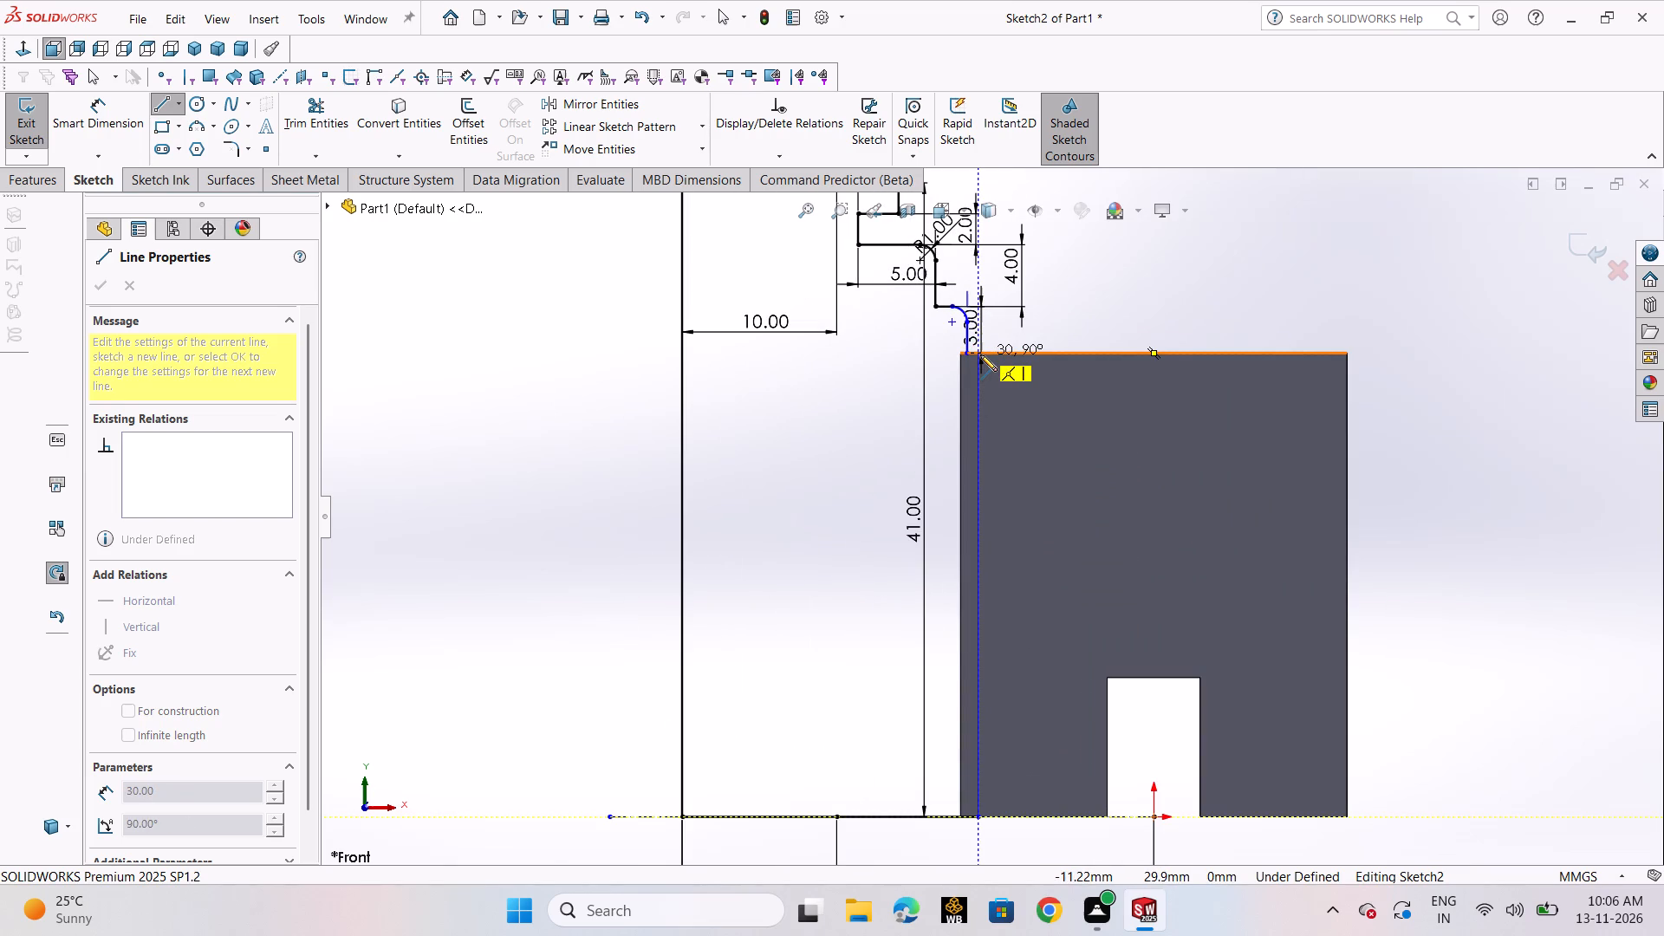
left_click(979, 355)
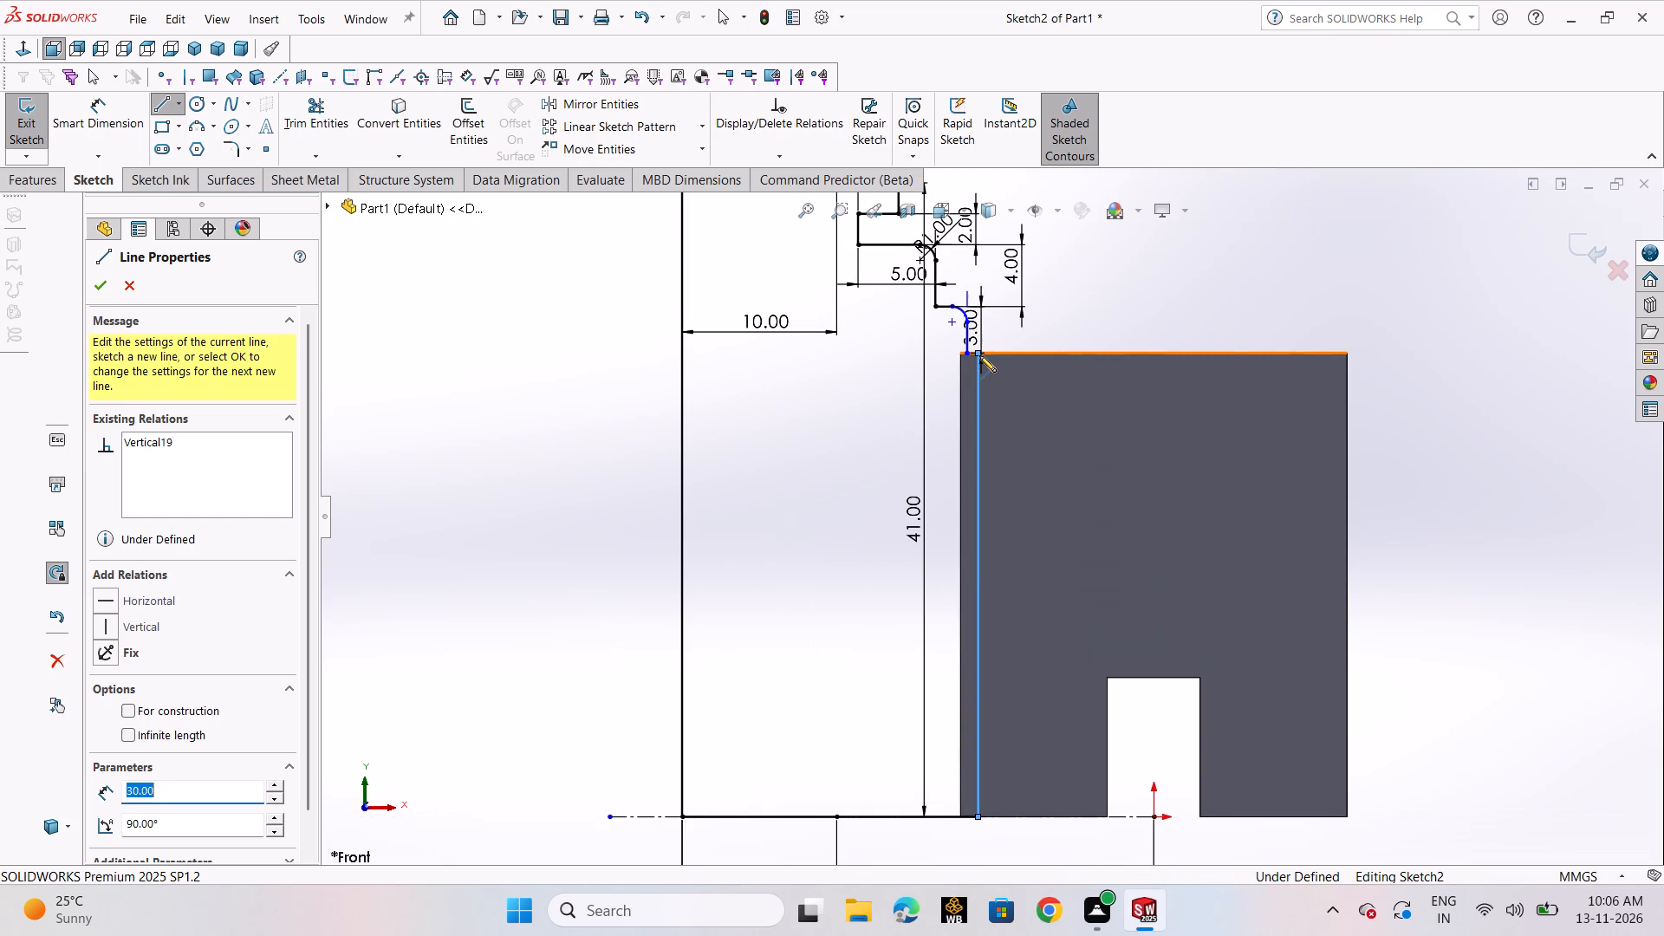
right_click(979, 355)
left_click(996, 365)
Move the lower endpoint of the short line below the outer fillet onto the new vertical line's top end, closing the profile.
scroll(996, 365, "down", 3)
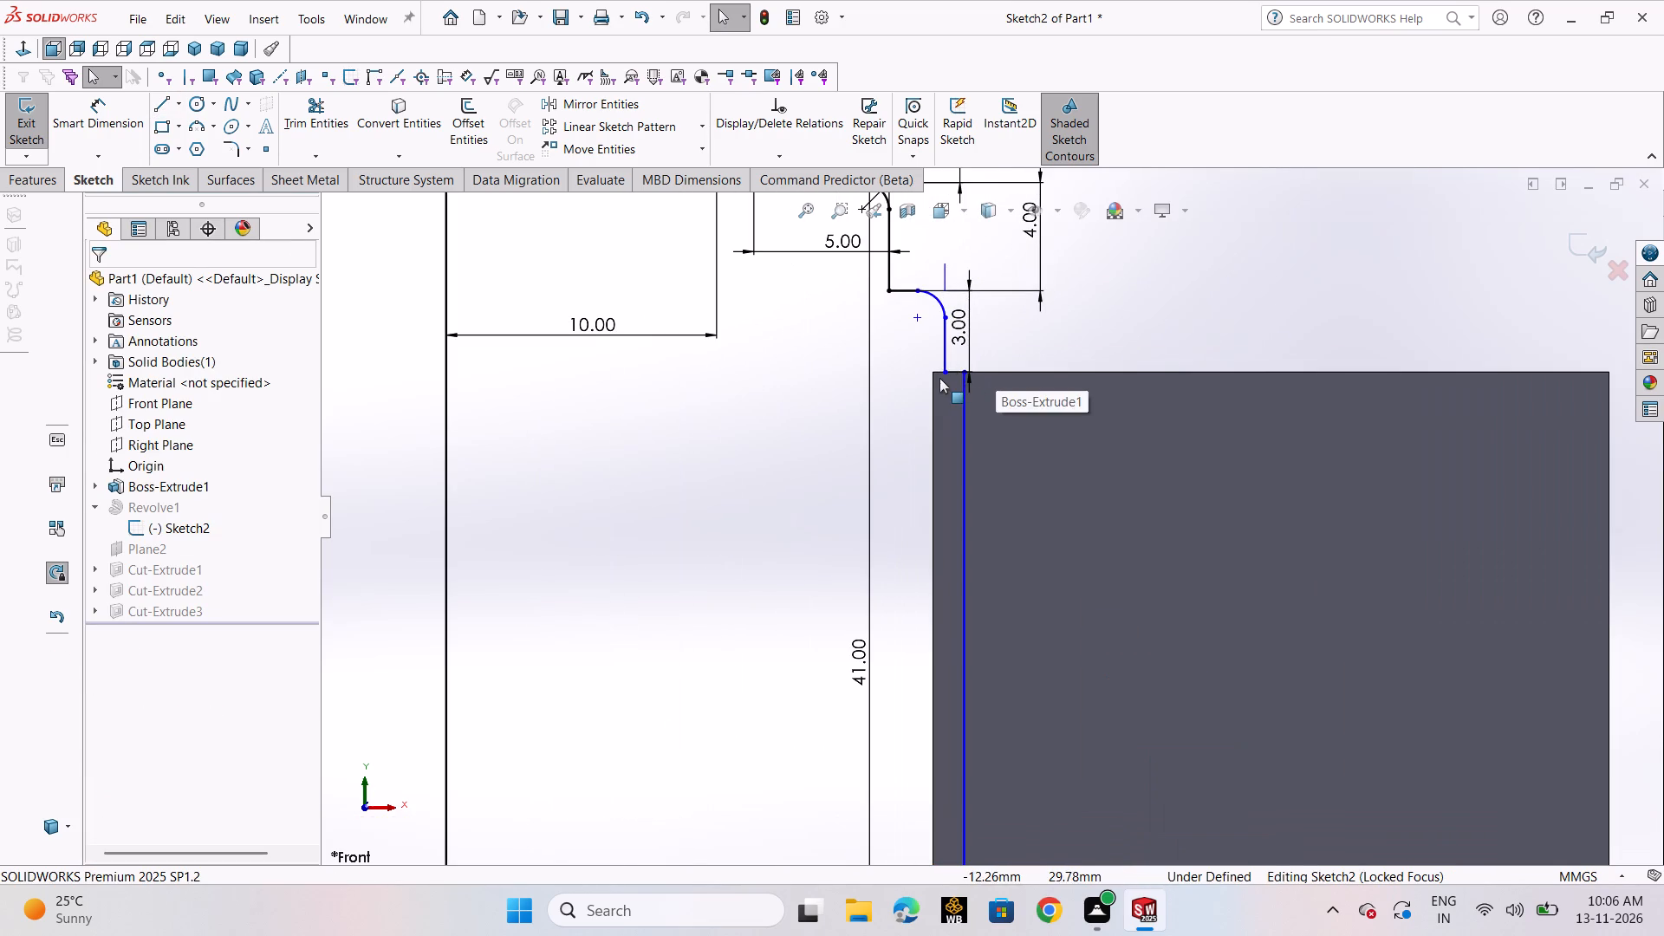
left_click_drag(944, 371, 965, 370)
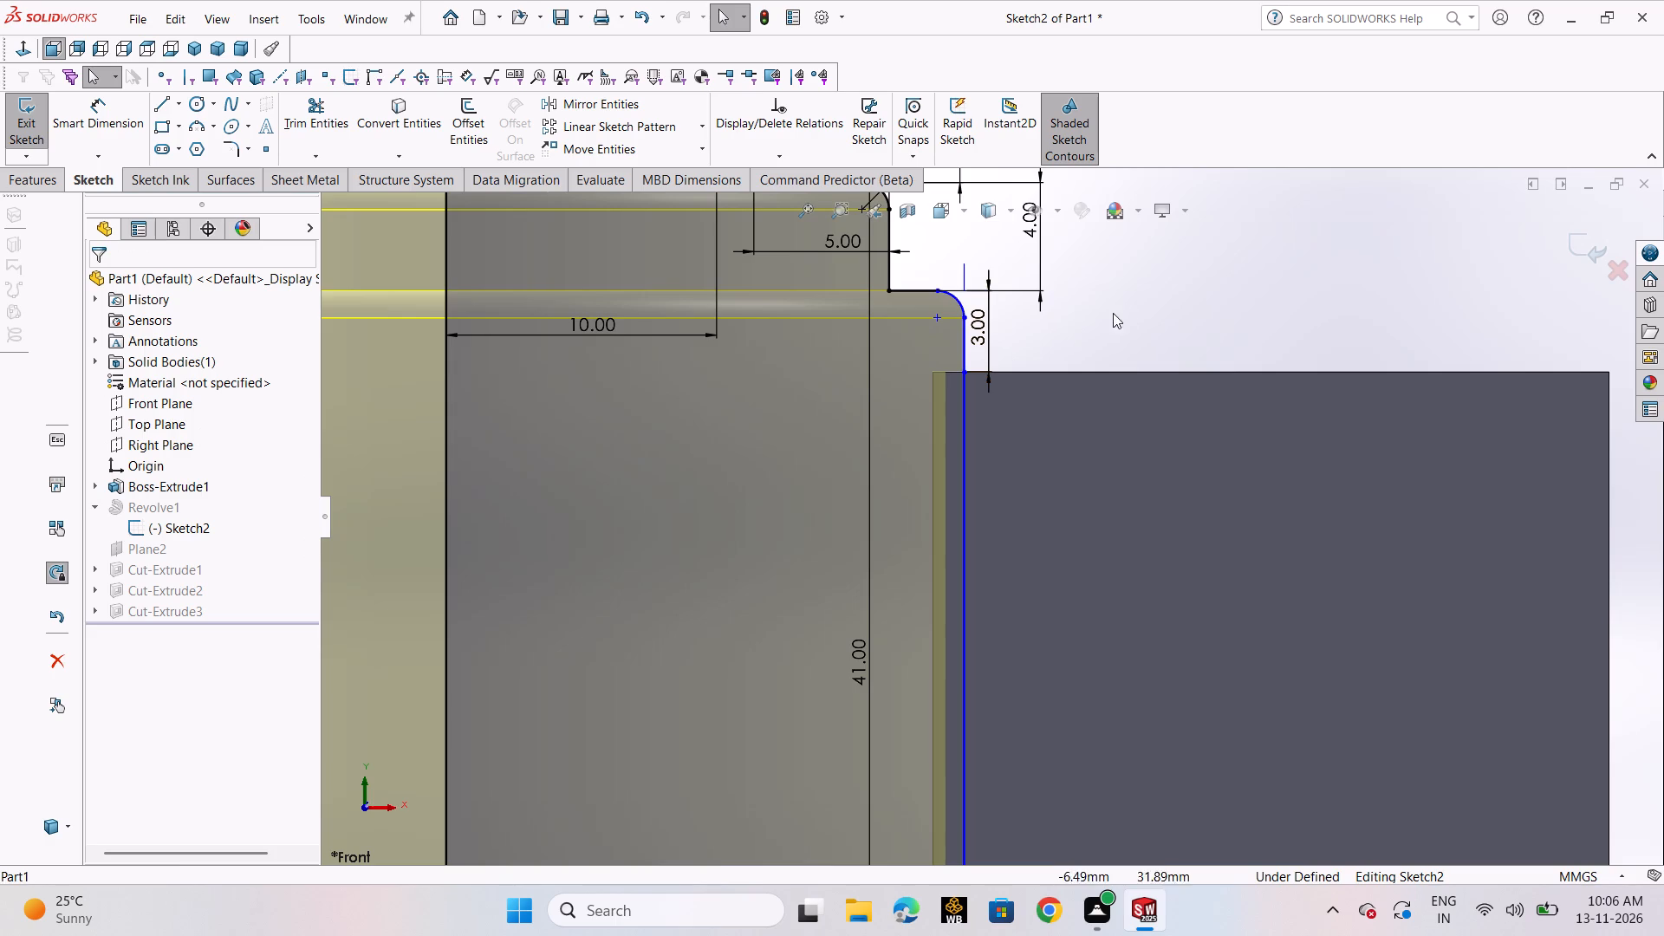
left_click(1128, 305)
Set the radius of the profile's dimensioned step fillet to 2 mm.
scroll(1128, 305, "up", 5)
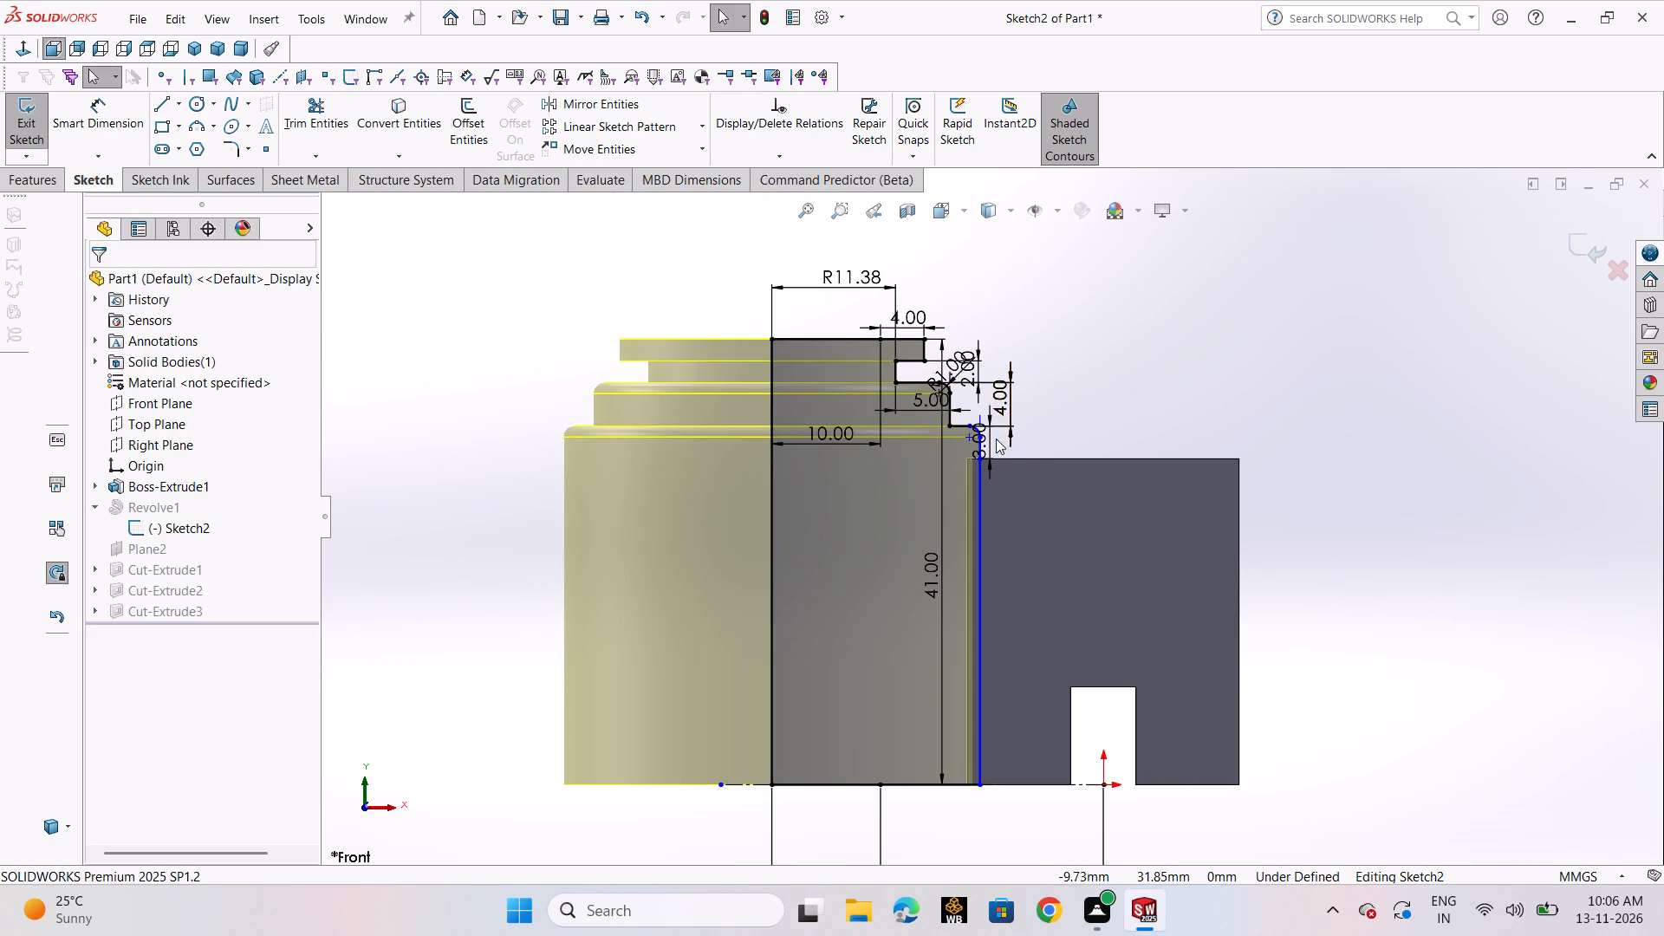
scroll(995, 439, "down", 6)
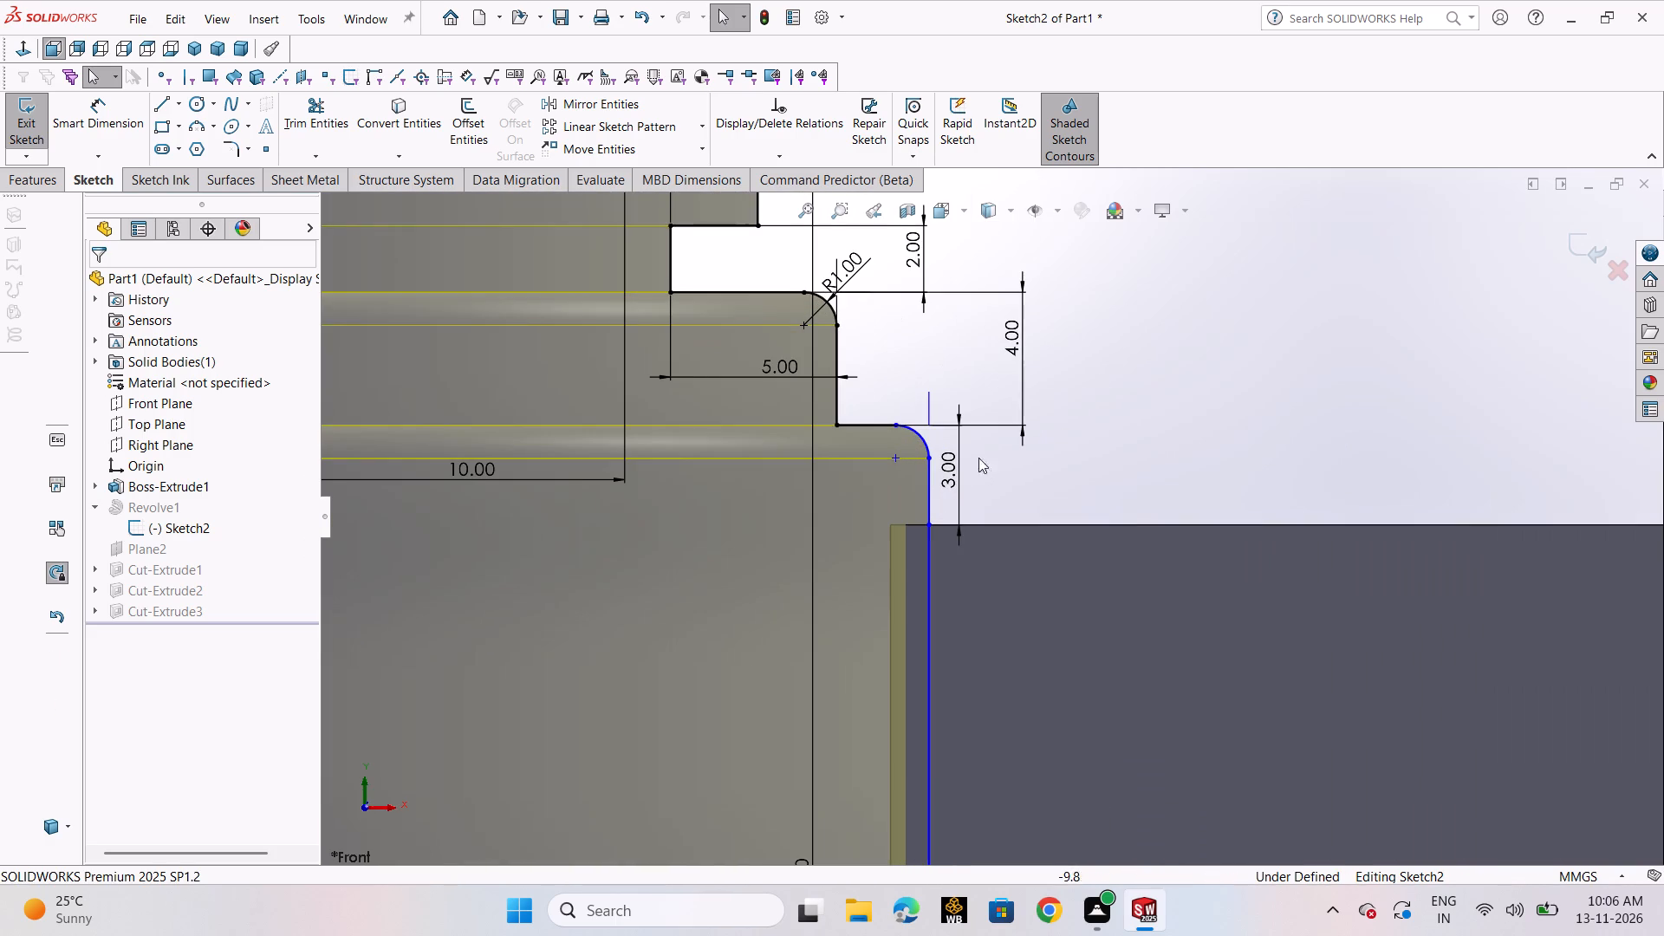
double_click(851, 271)
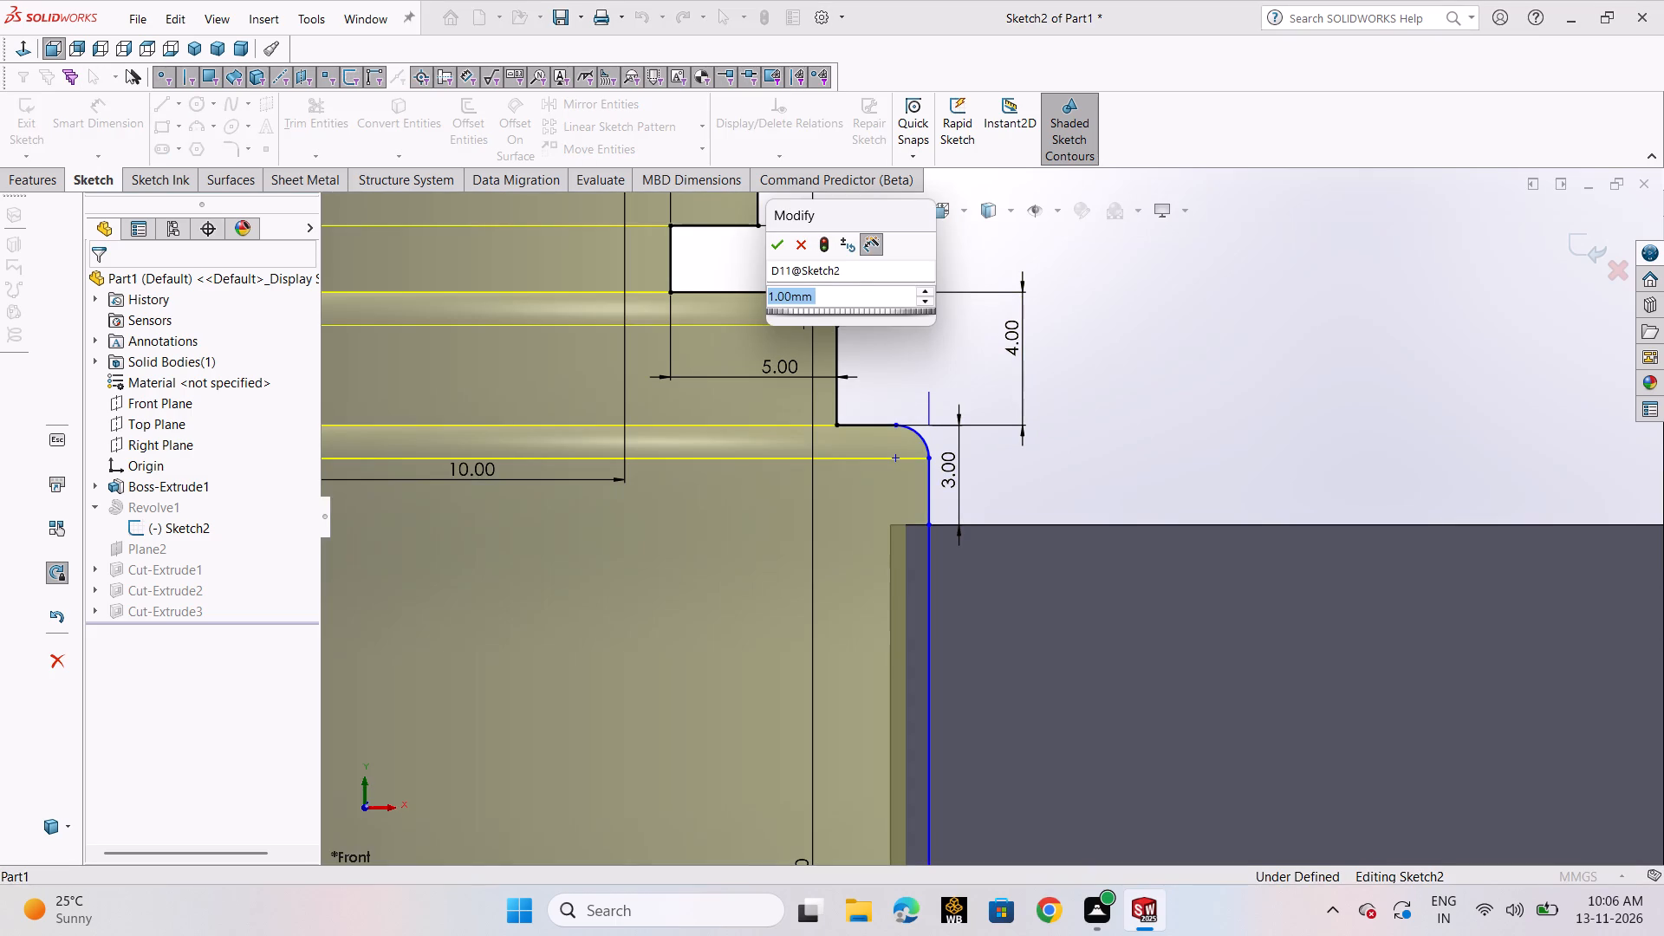
key("2")
key("Return")
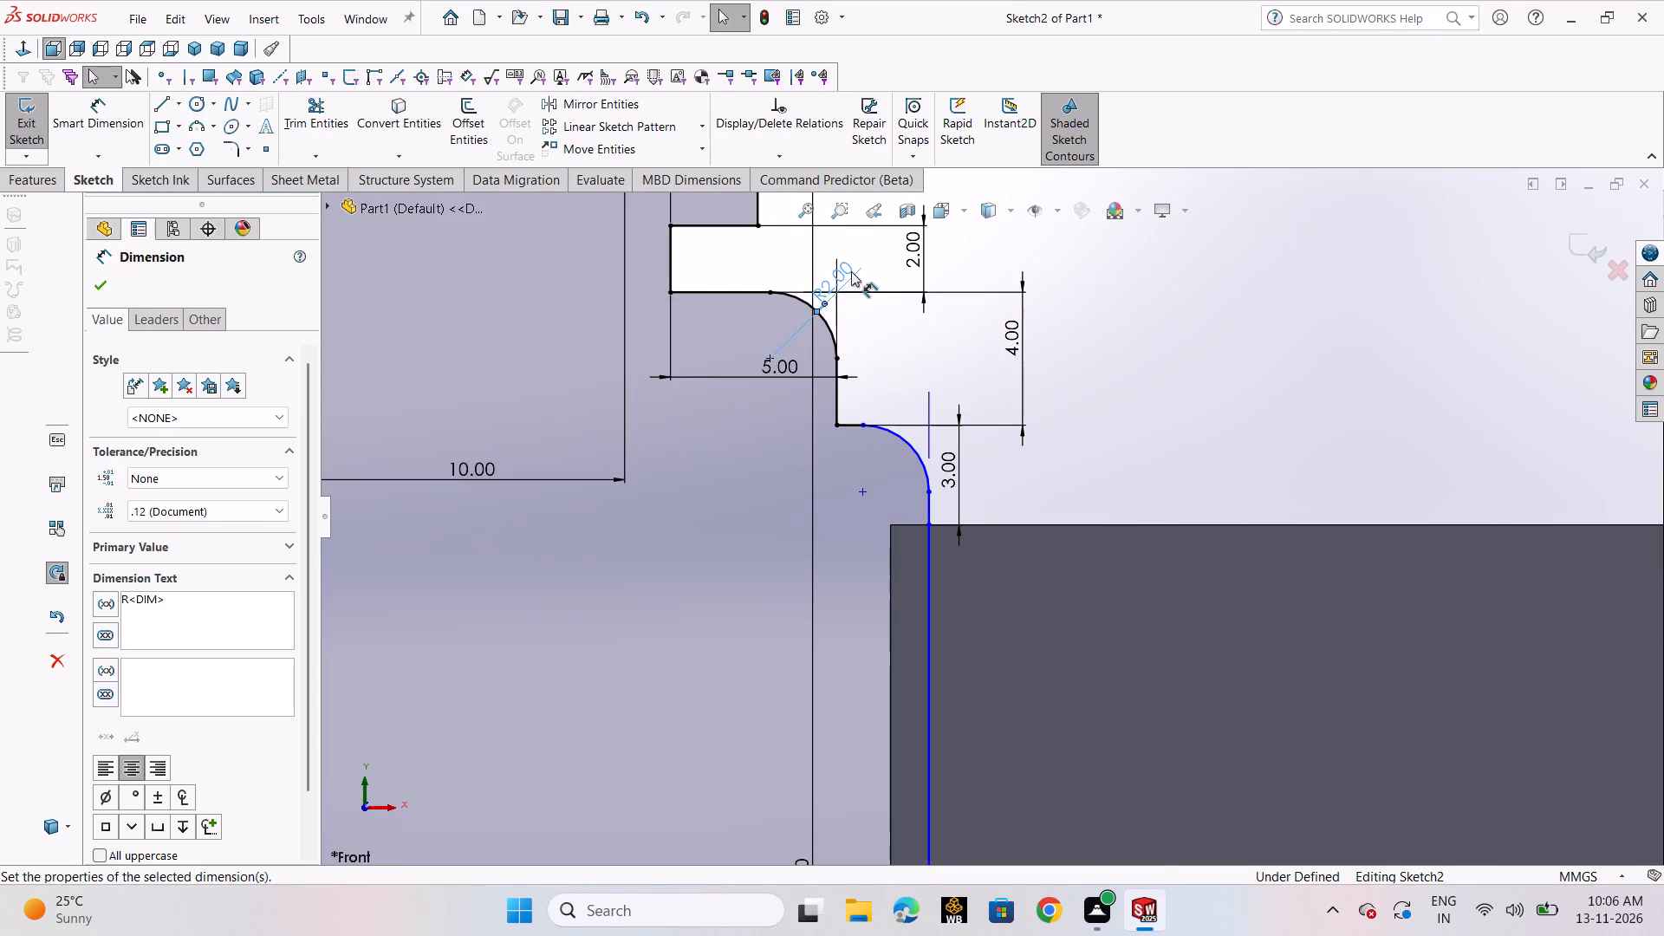
scroll(992, 405, "up", 5)
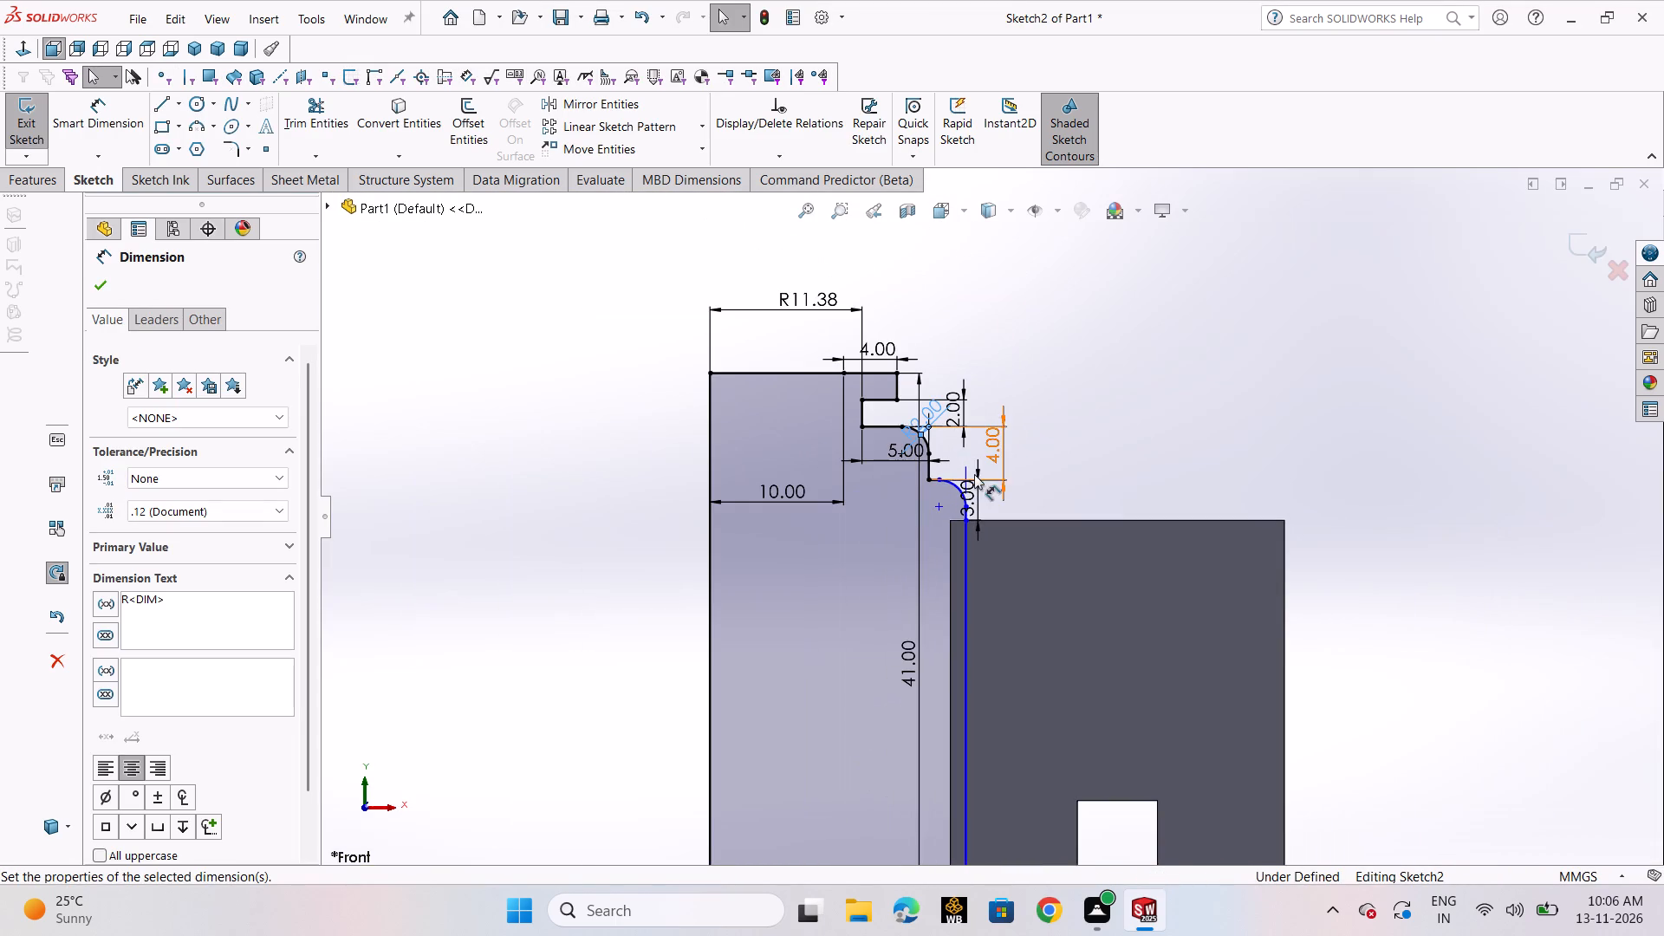
left_click(97, 279)
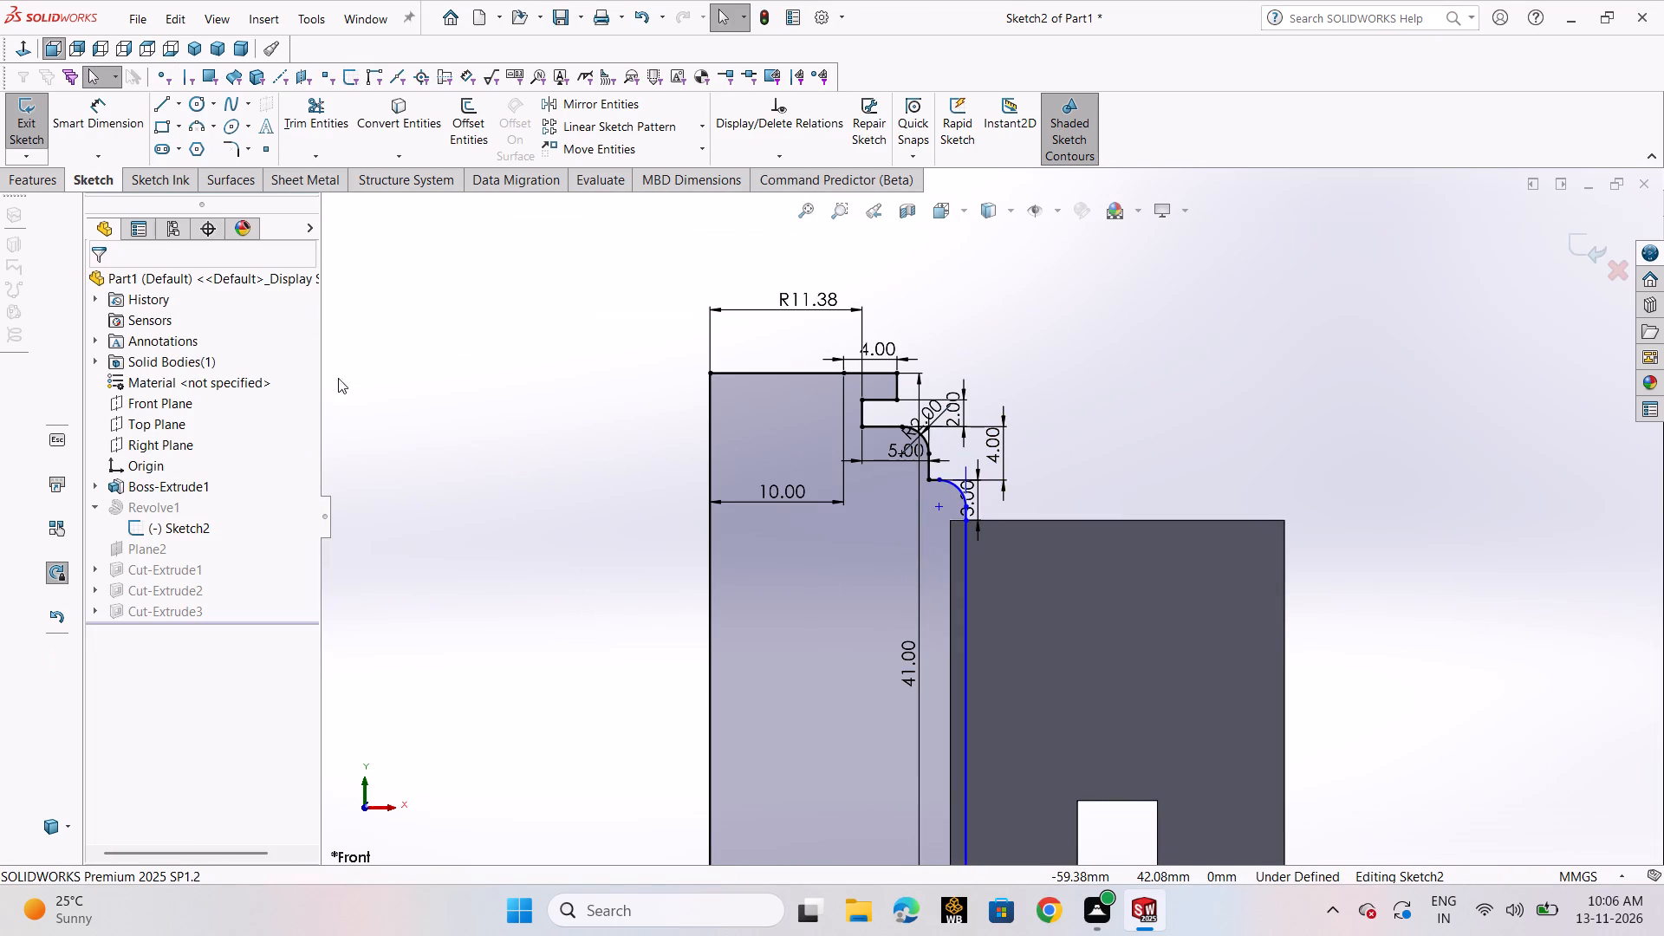
Finish the profile sketch and rebuild the part, continuing past the Sketch6 error.
left_click(10, 129)
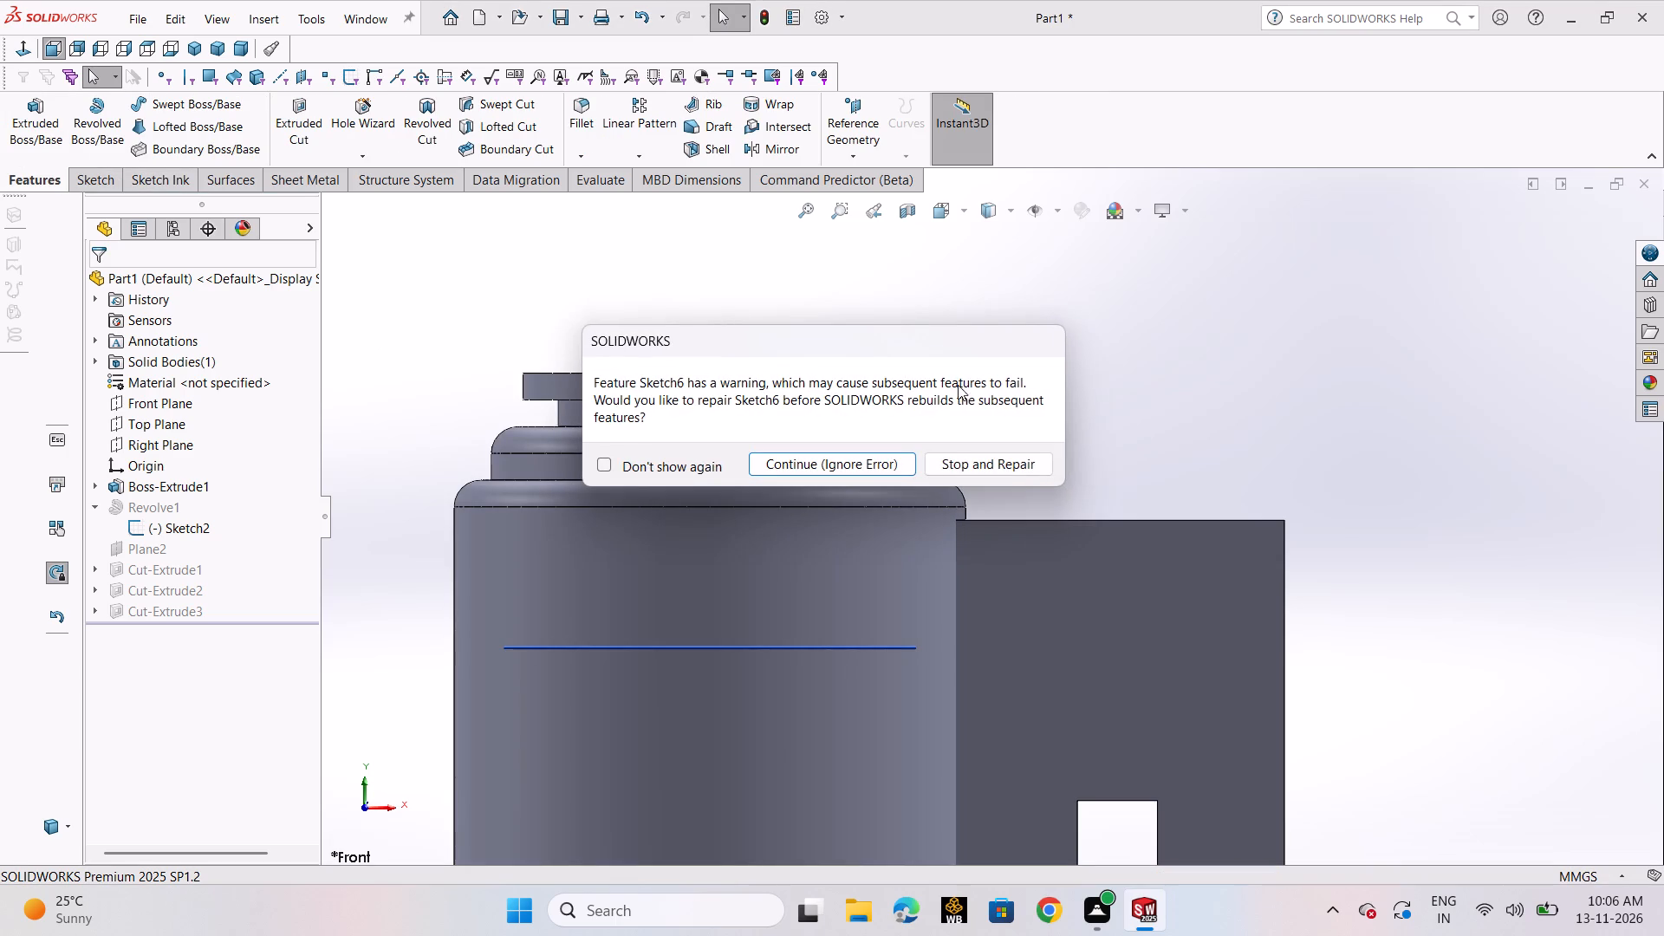
left_click(847, 465)
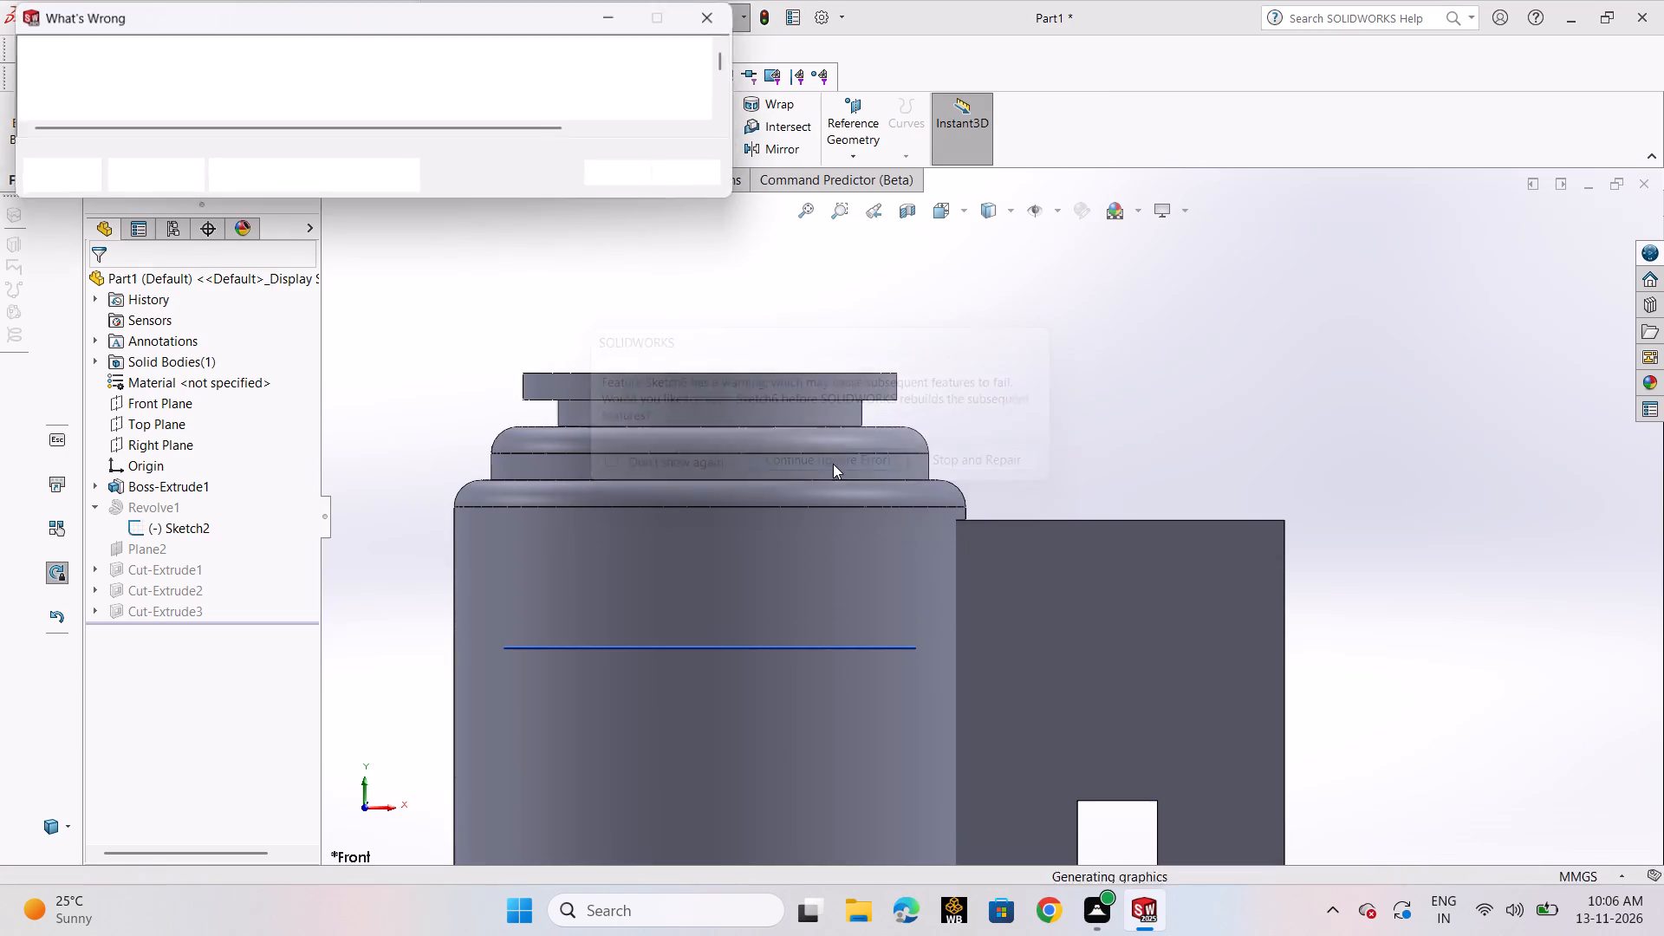
left_click(634, 162)
scroll(781, 508, "up", 3)
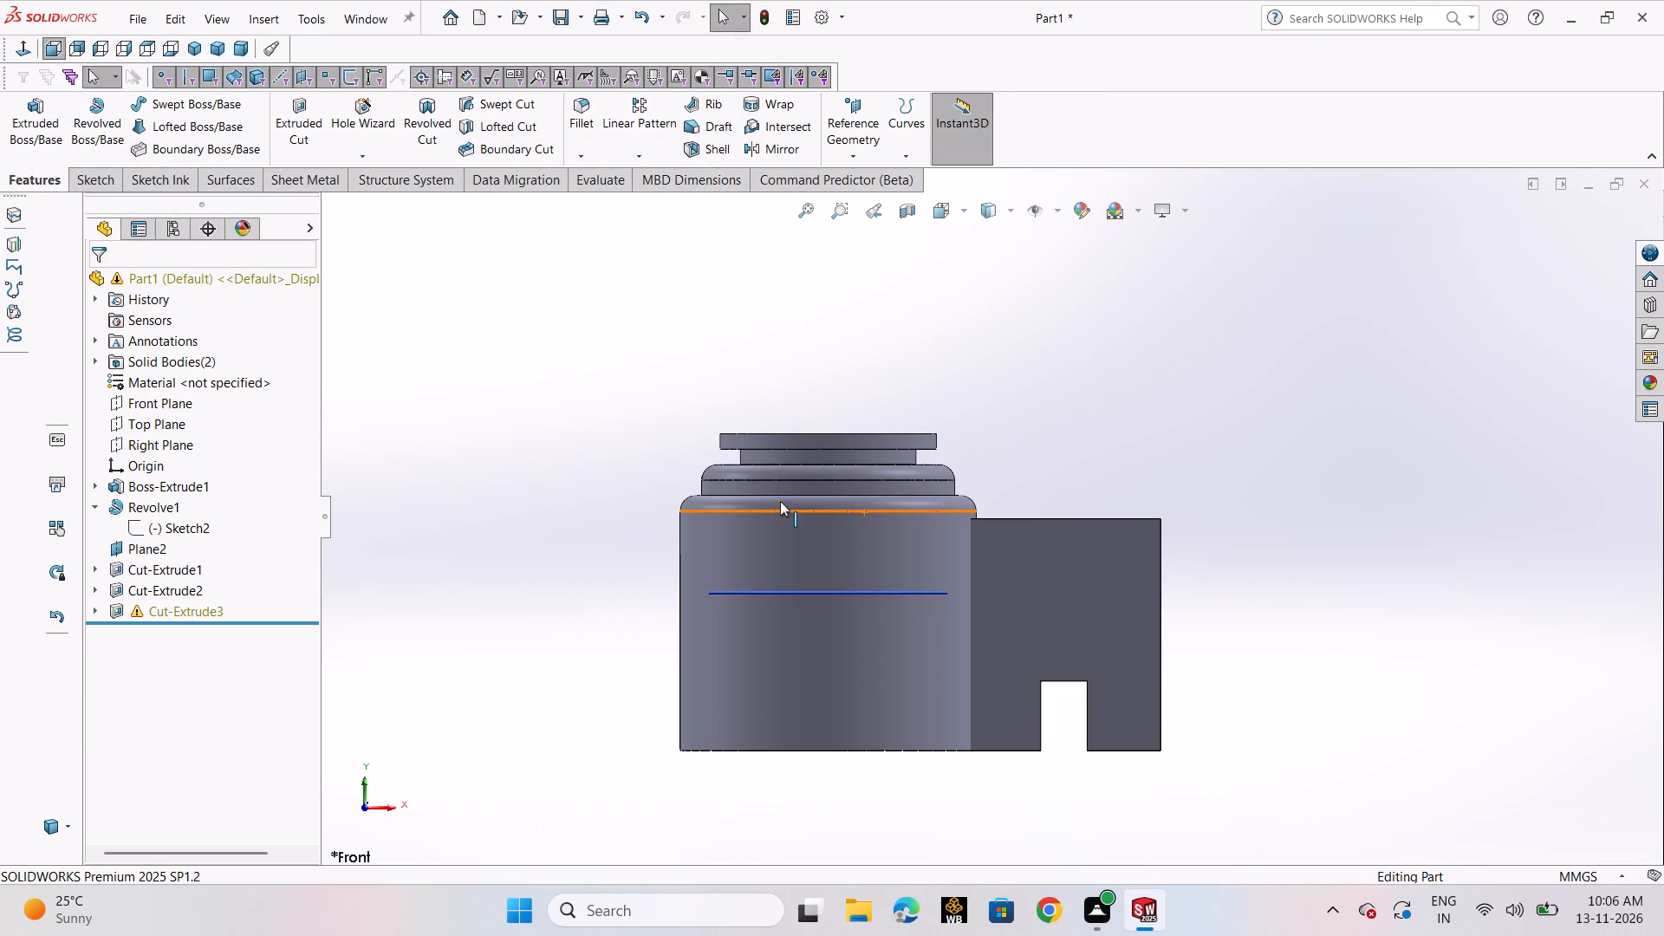
Open Sketch6, the 20 mm circle of the bottom bore cut, to examine it in edit mode.
left_click(94, 615)
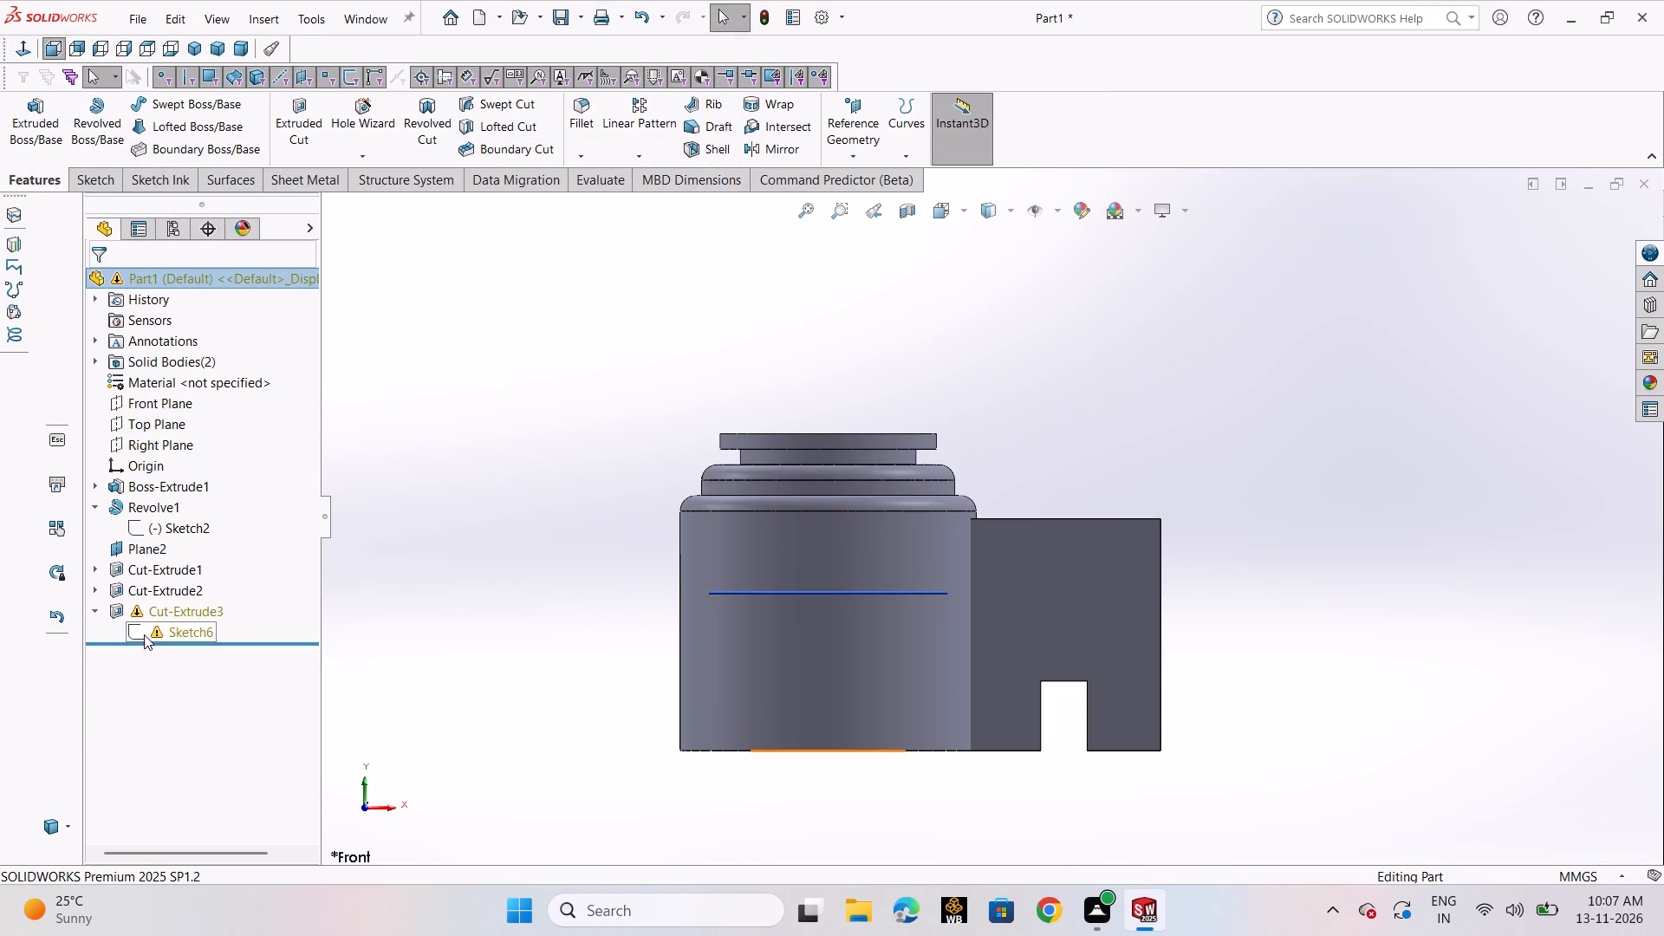
left_click(159, 614)
left_click(175, 634)
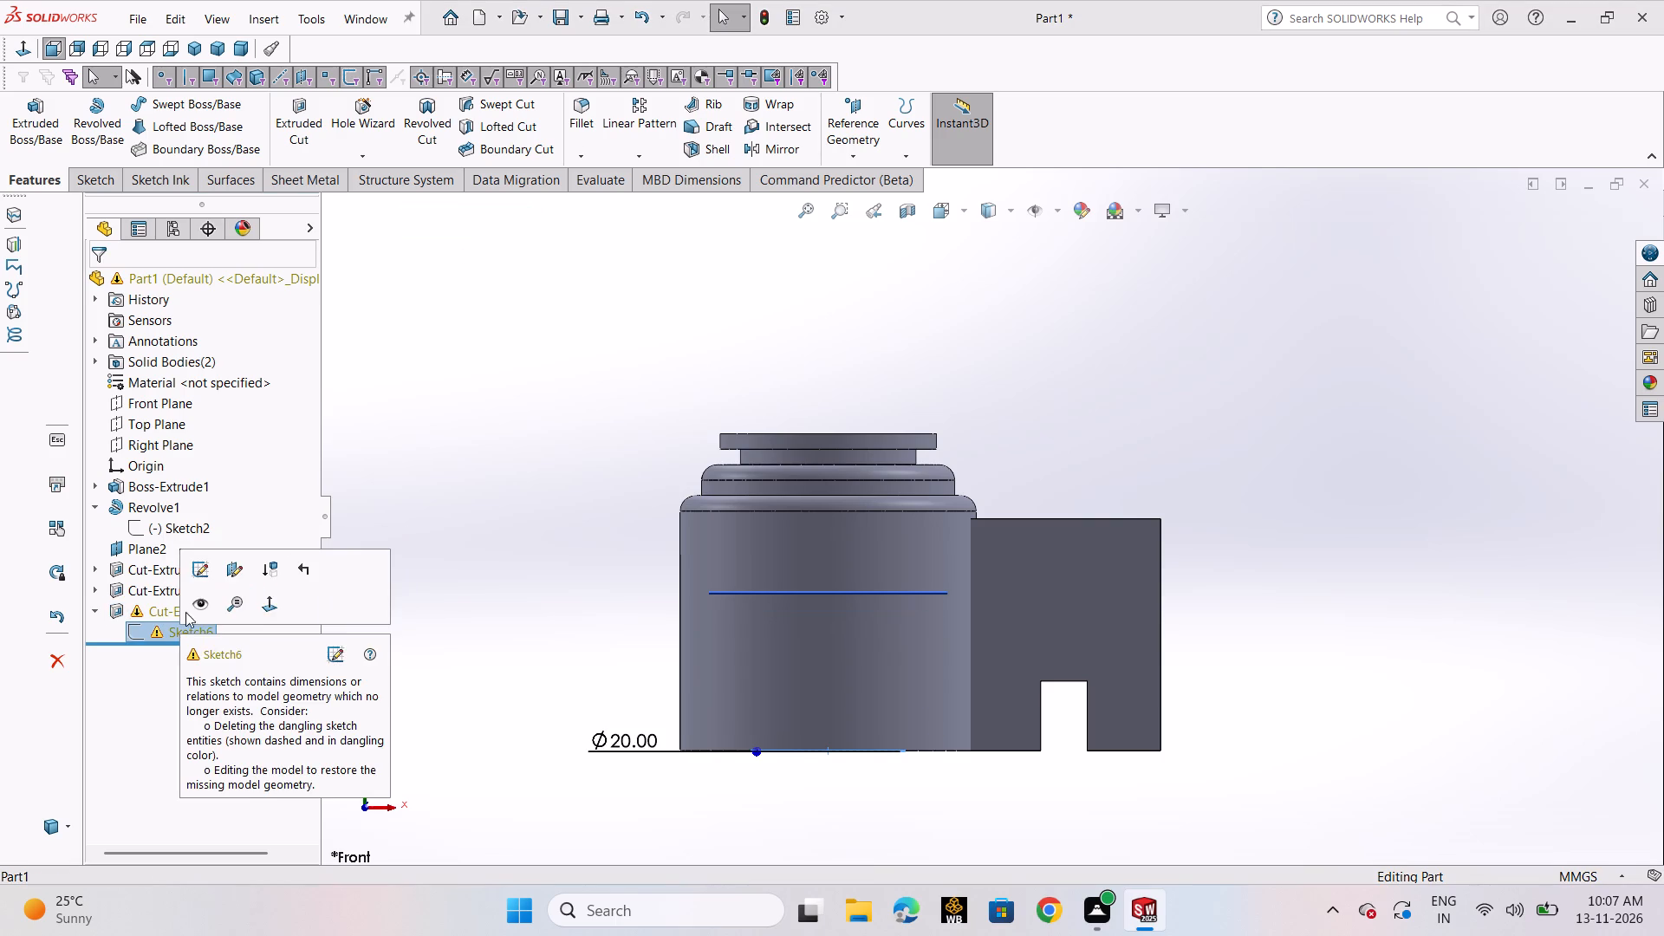
left_click(192, 580)
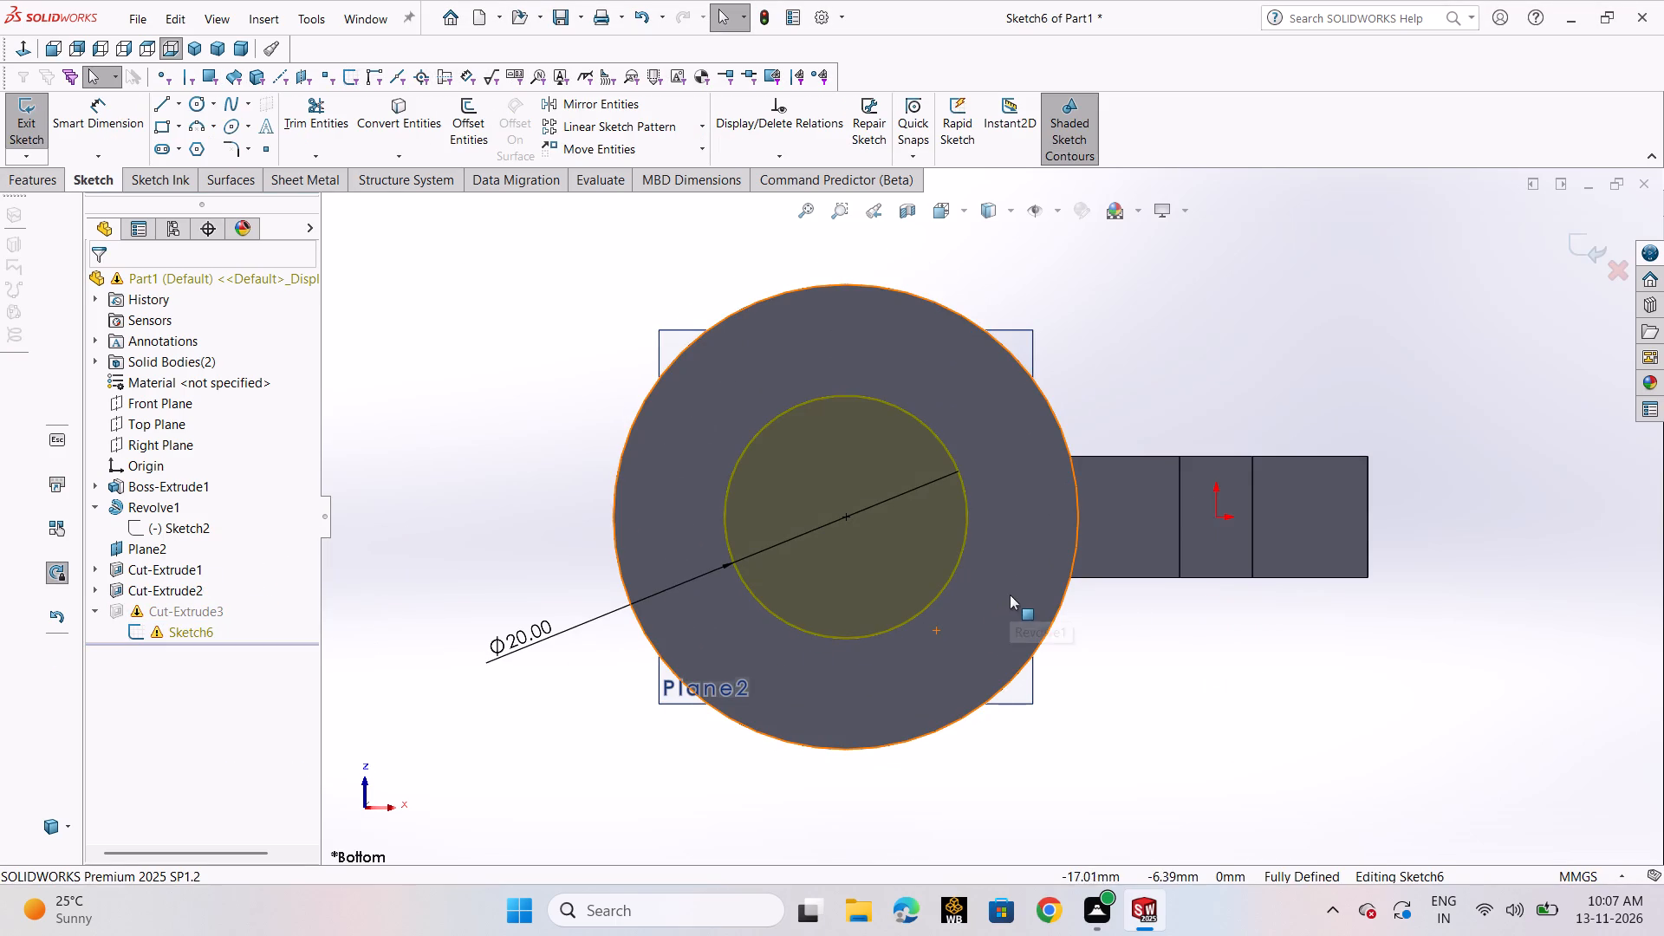
scroll(1069, 585, "up", 1)
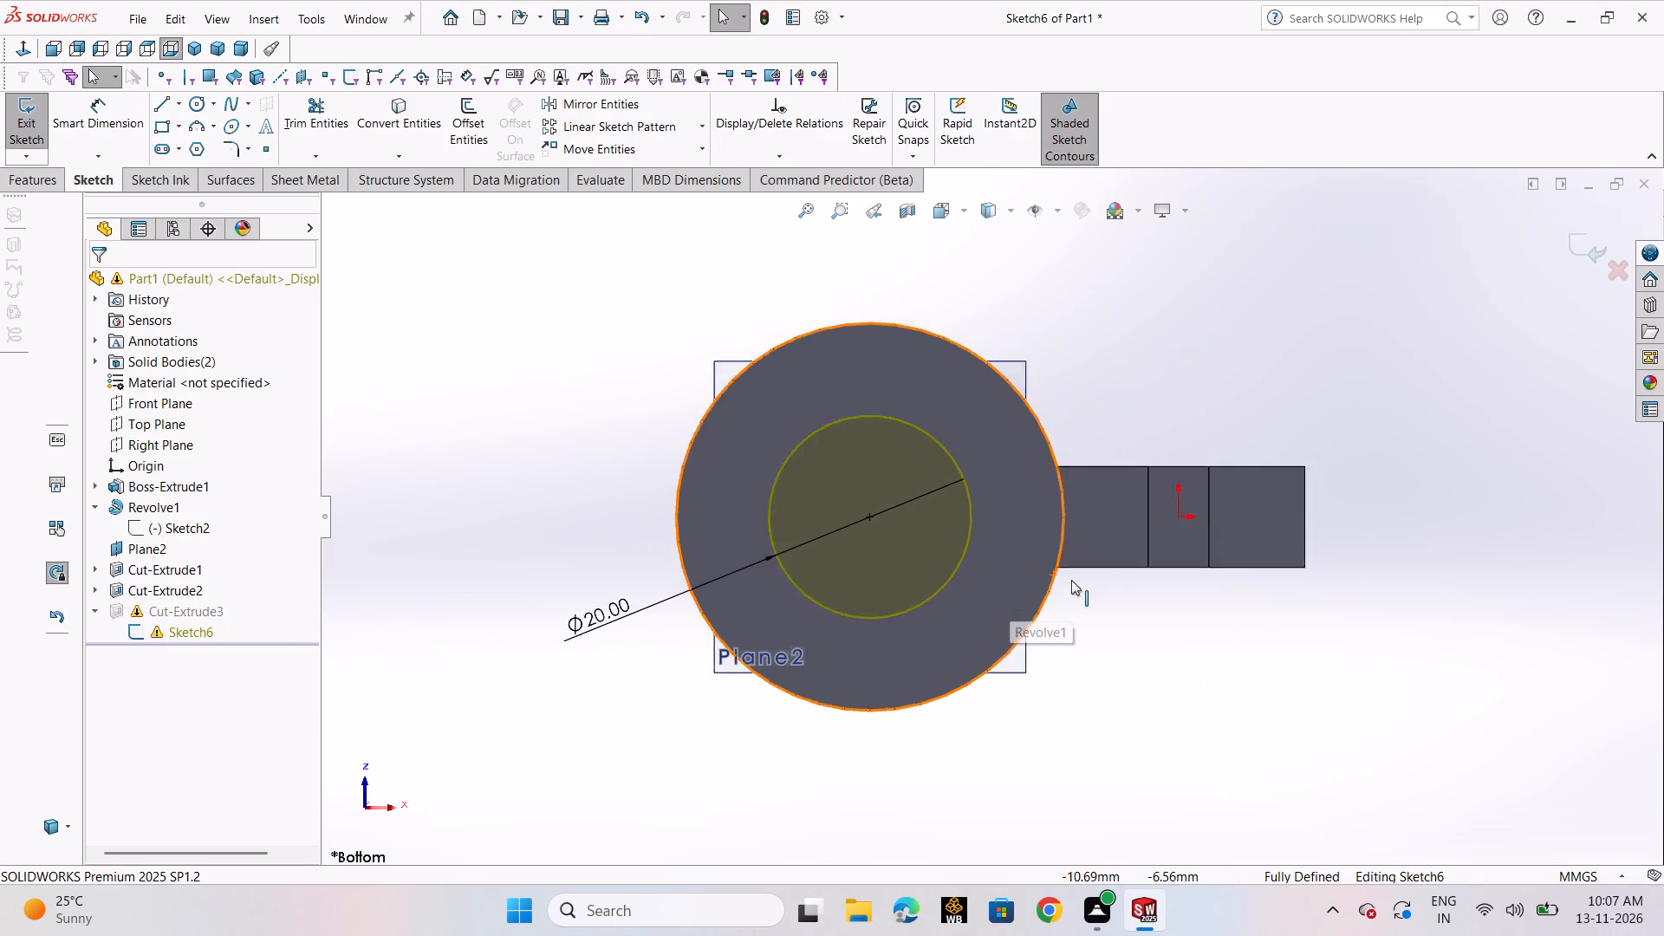
scroll(1071, 580, "up", 1)
Section the model along the Front Plane to inspect the bores, and leave the bore sketch unedited.
left_click(919, 224)
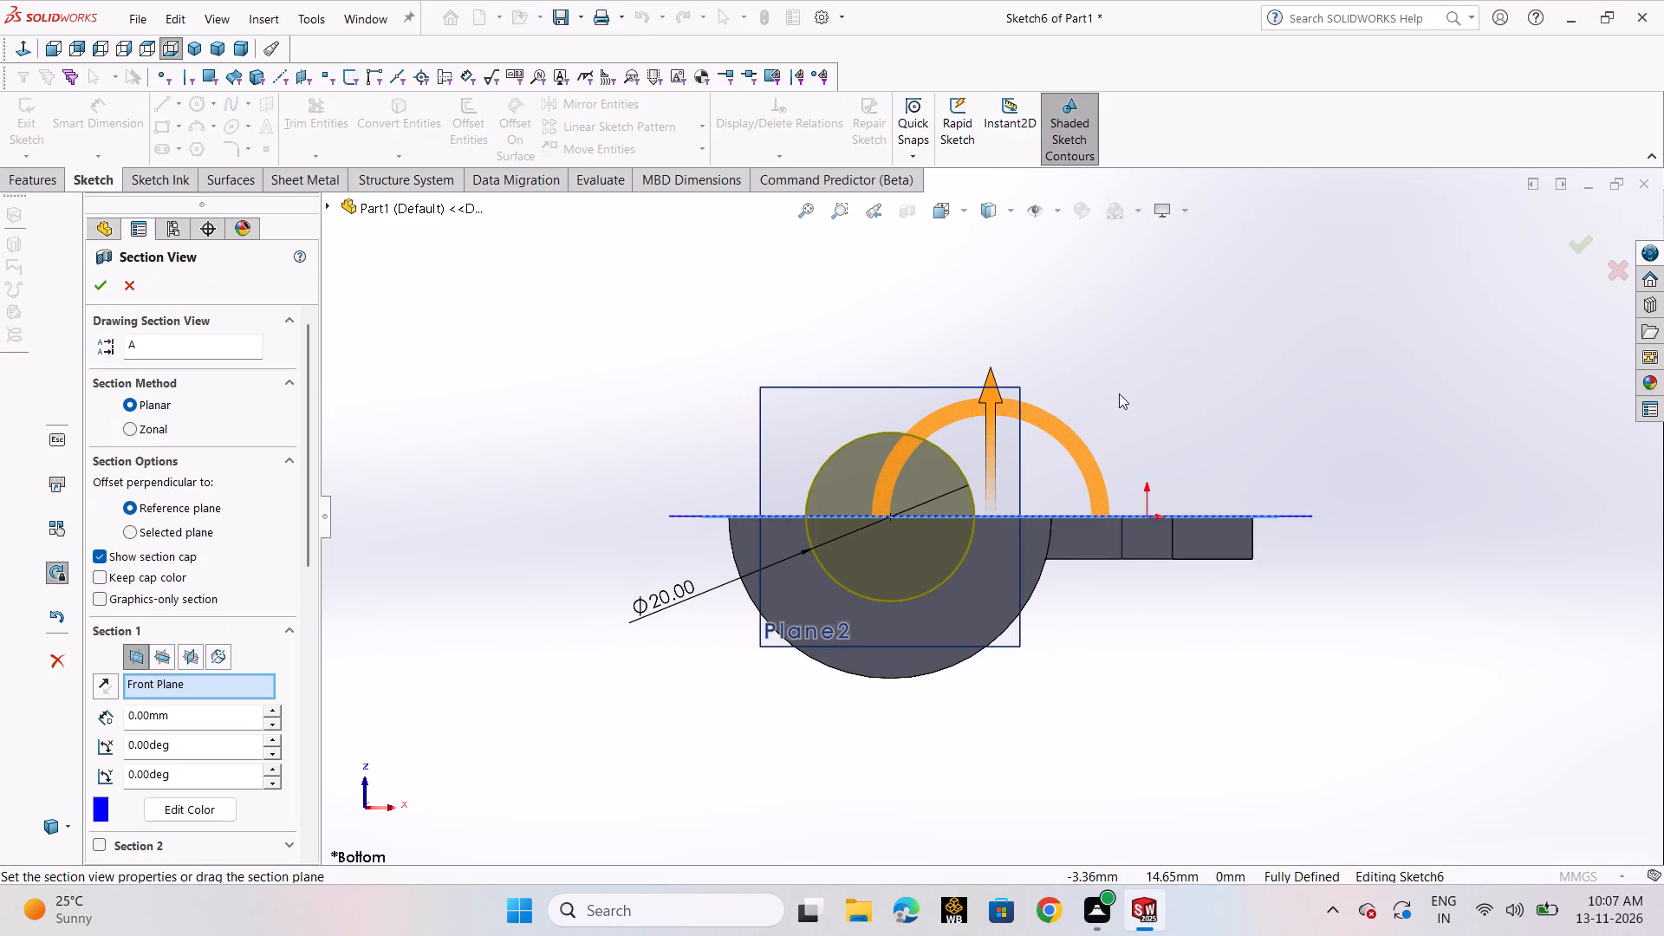
middle_click_drag(1119, 393, 1125, 742)
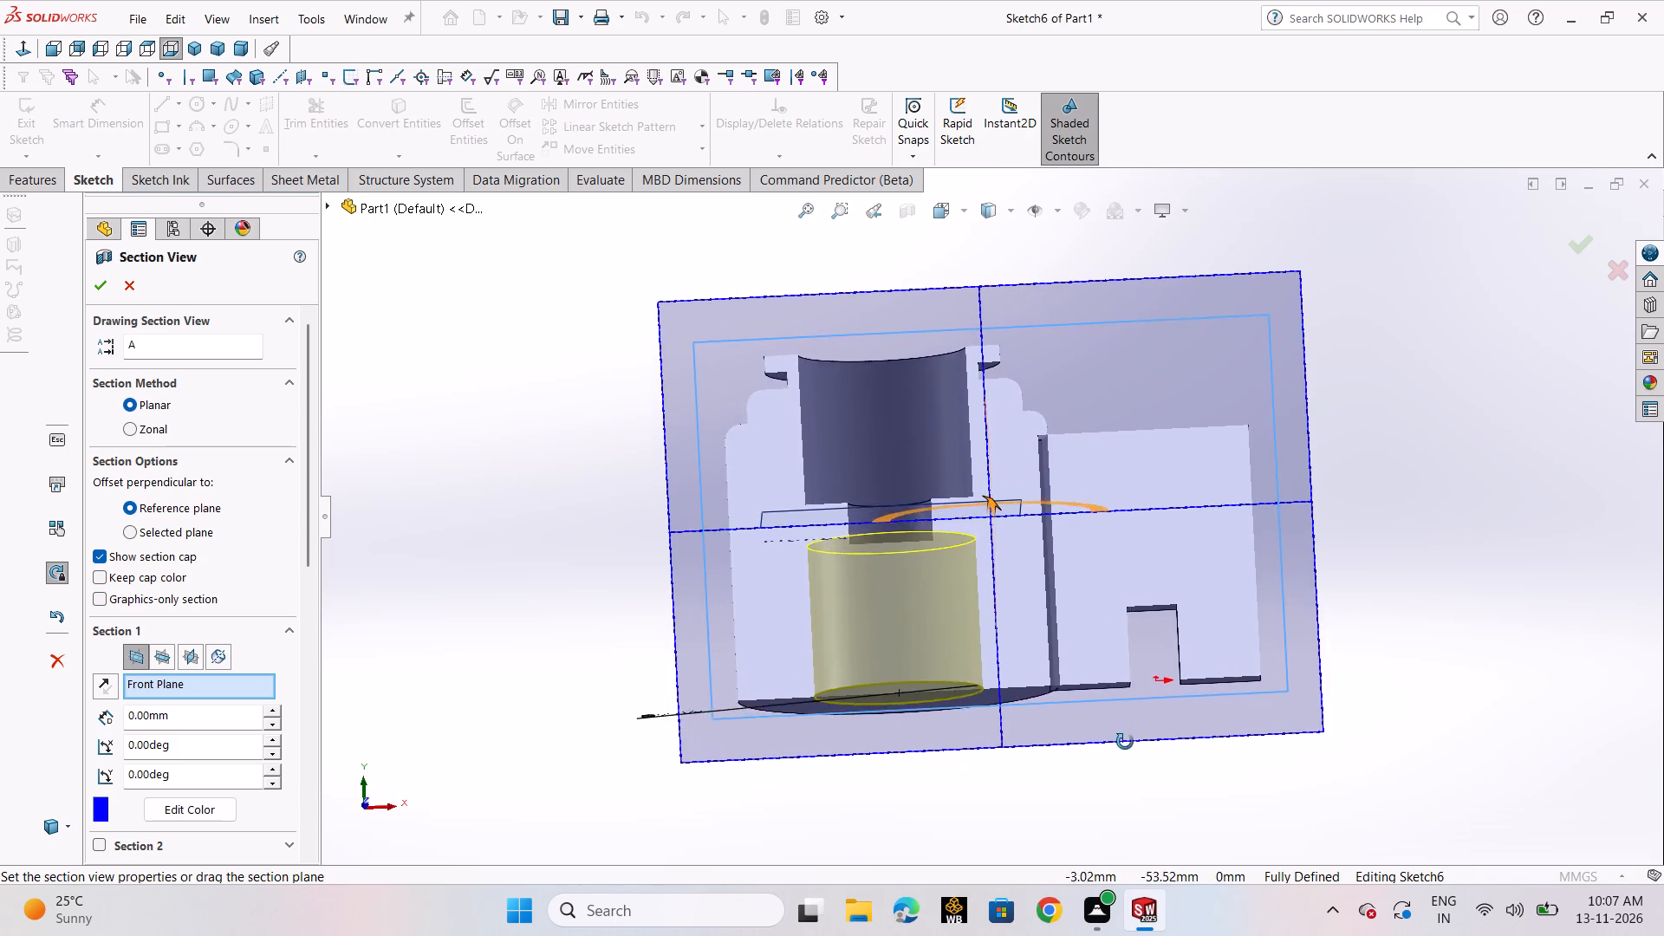
middle_click_drag(1125, 742, 1129, 774)
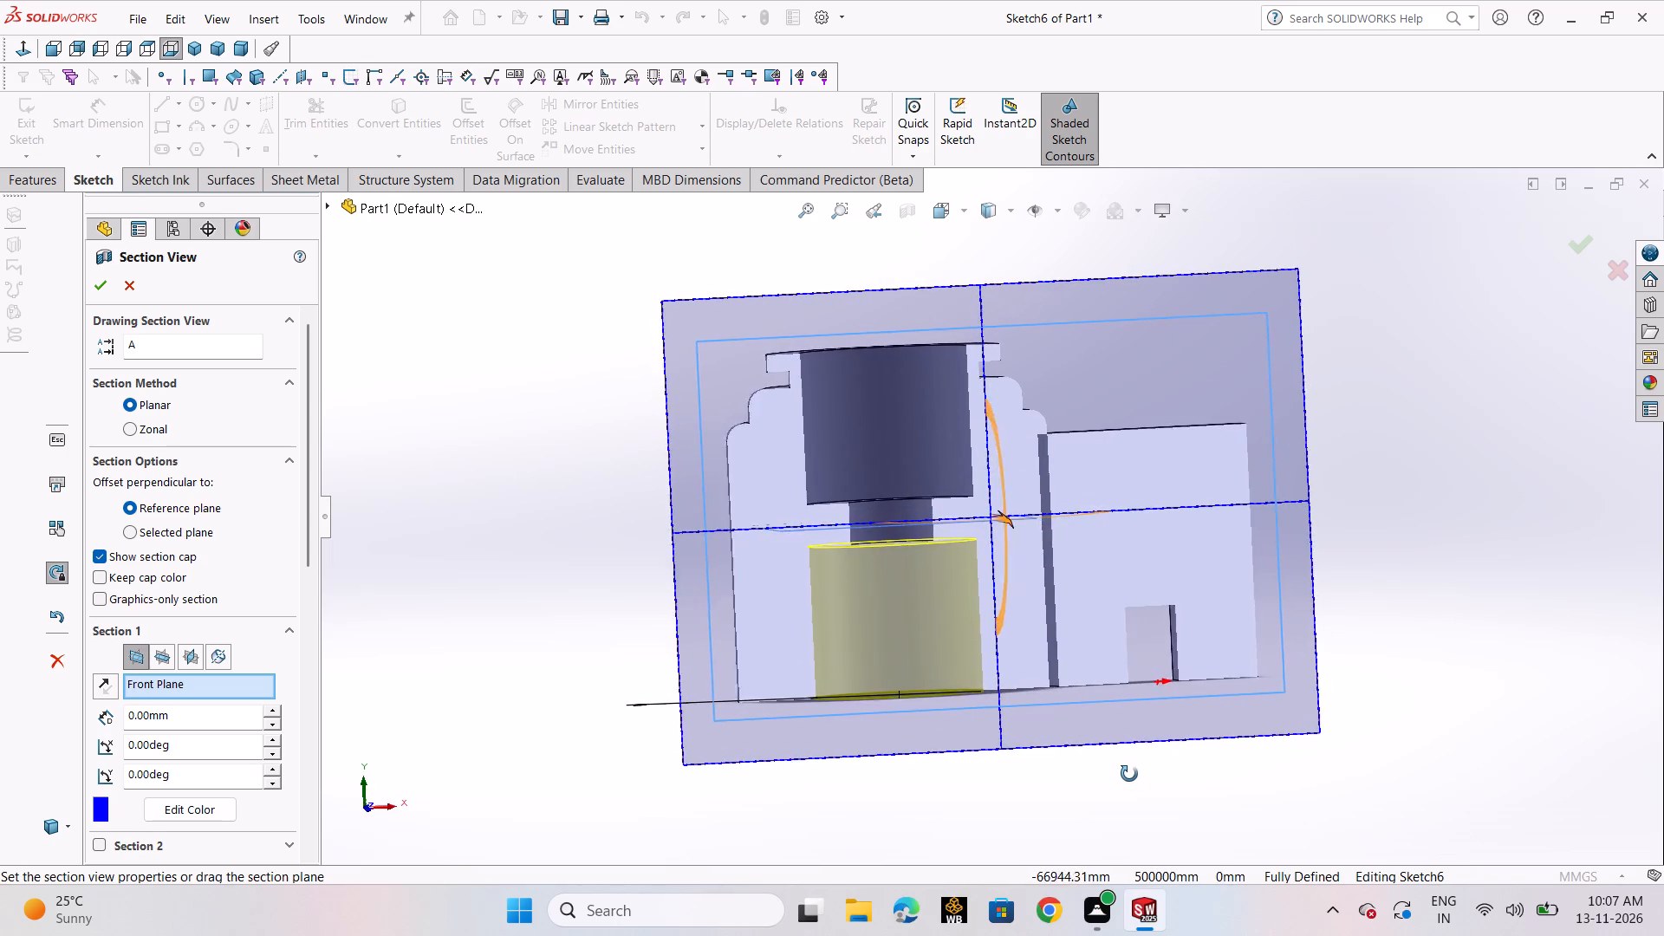
middle_click_drag(1129, 774, 1124, 774)
scroll(1121, 773, "up", 1)
left_click(95, 292)
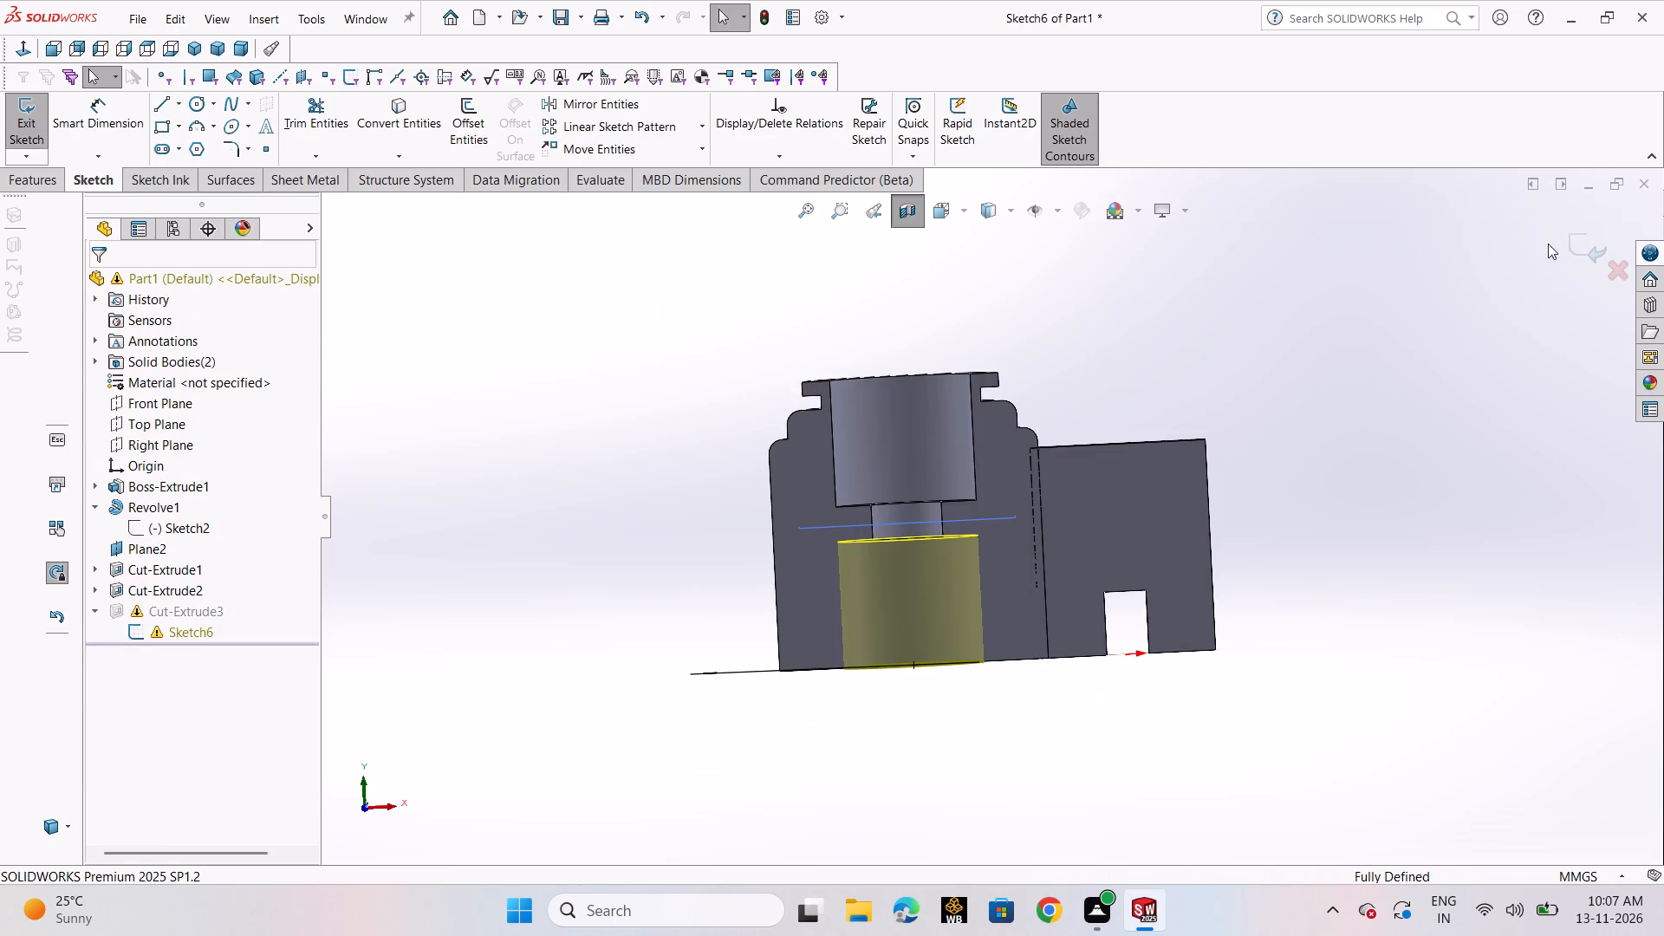
left_click(1587, 257)
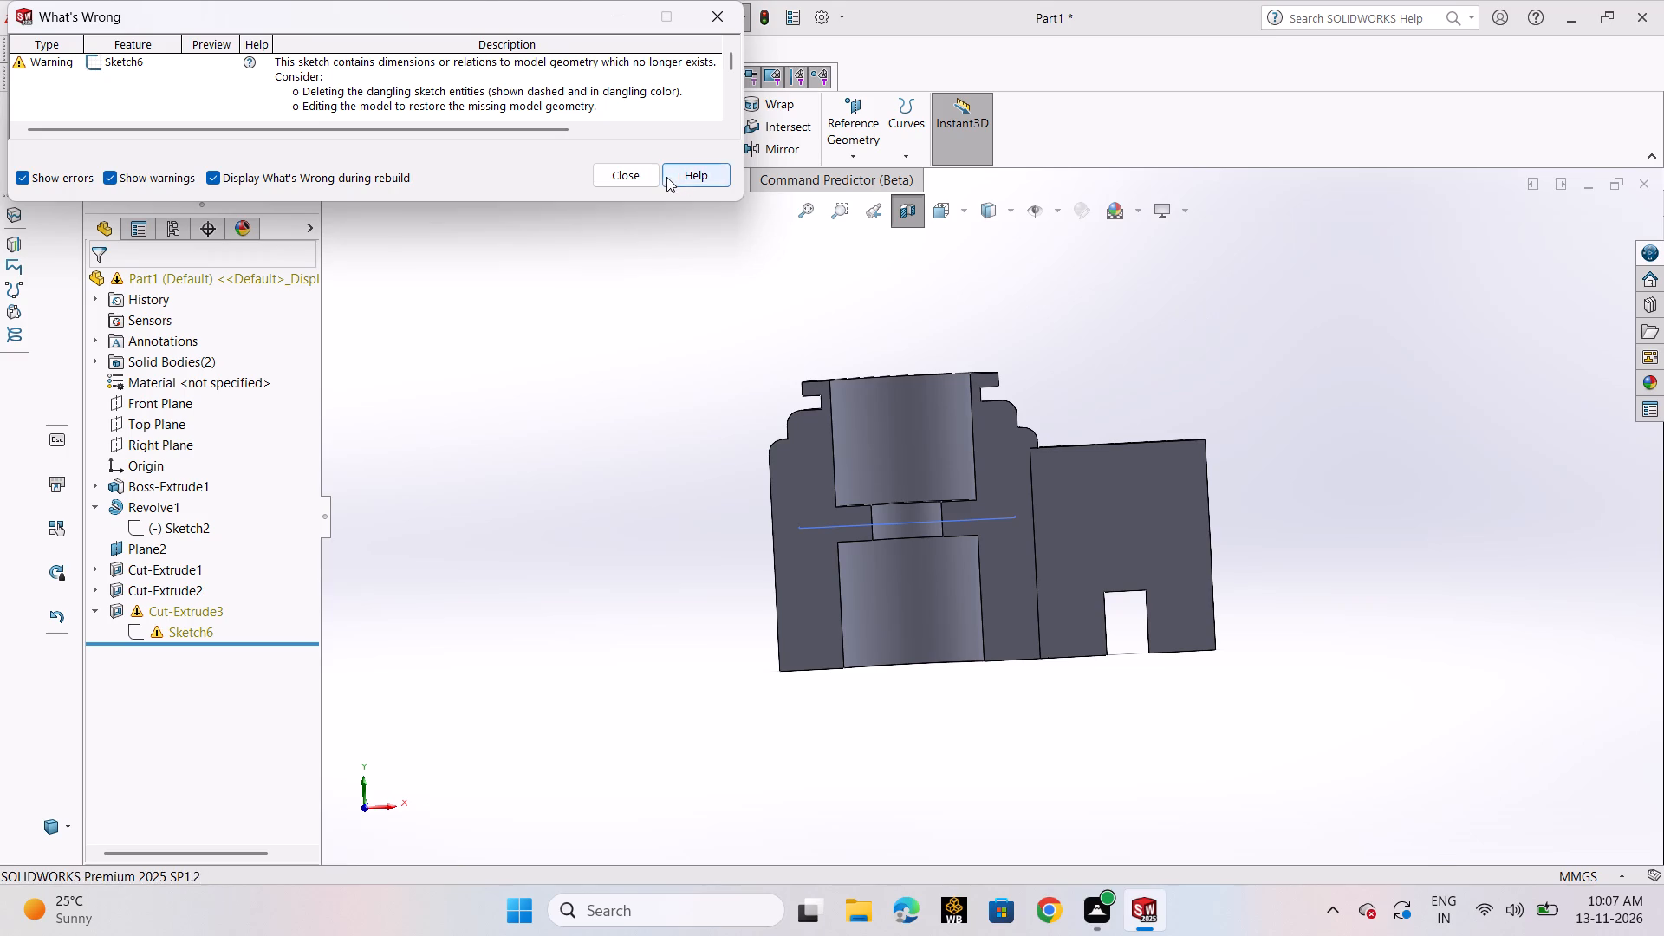
left_click(646, 176)
Delete the Cut-Extrude3 feature that forms the revolved body's bottom bore, without its absorbed sketch.
left_click(201, 608)
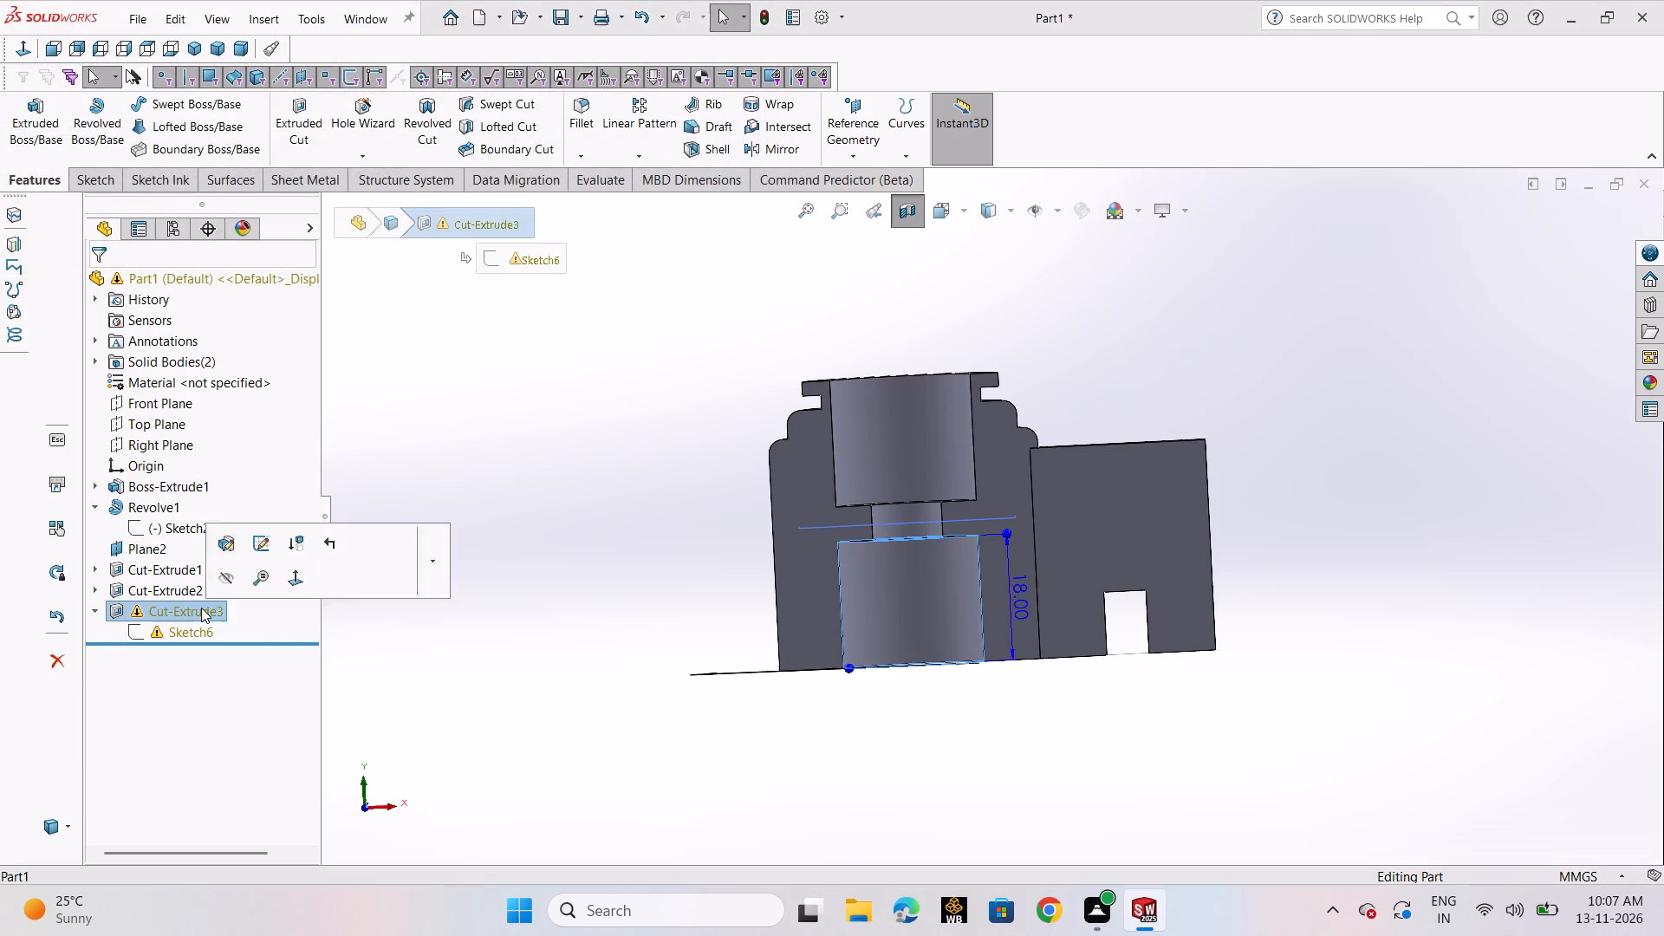
right_click(201, 608)
left_click(279, 685)
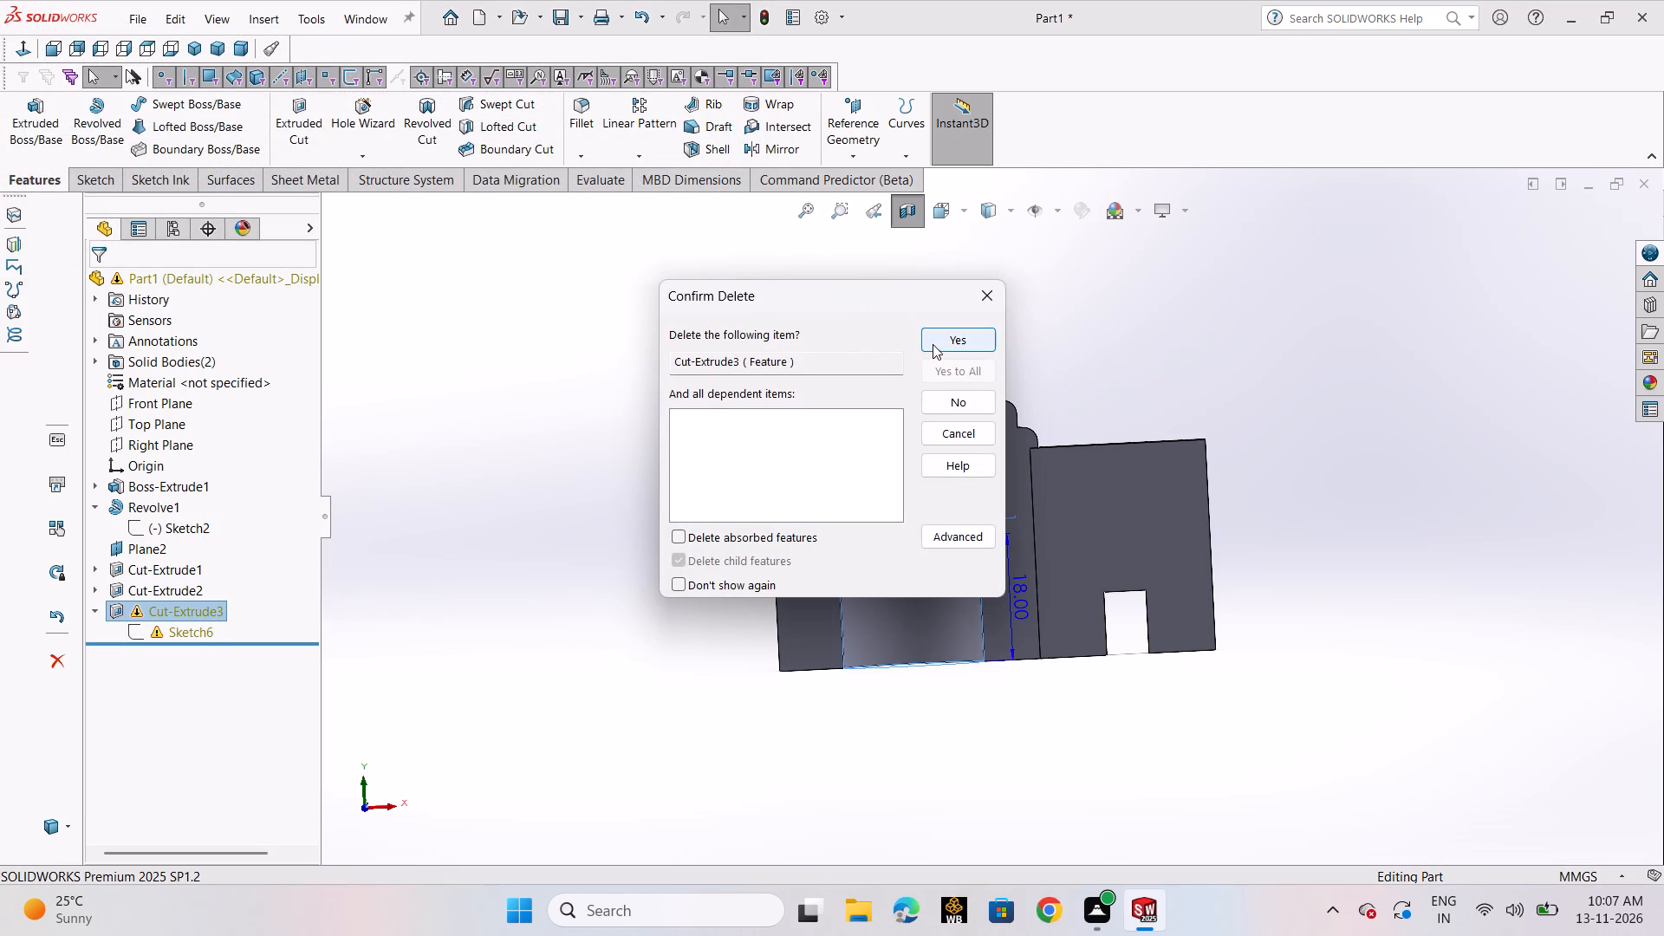
left_click(934, 341)
left_click(630, 172)
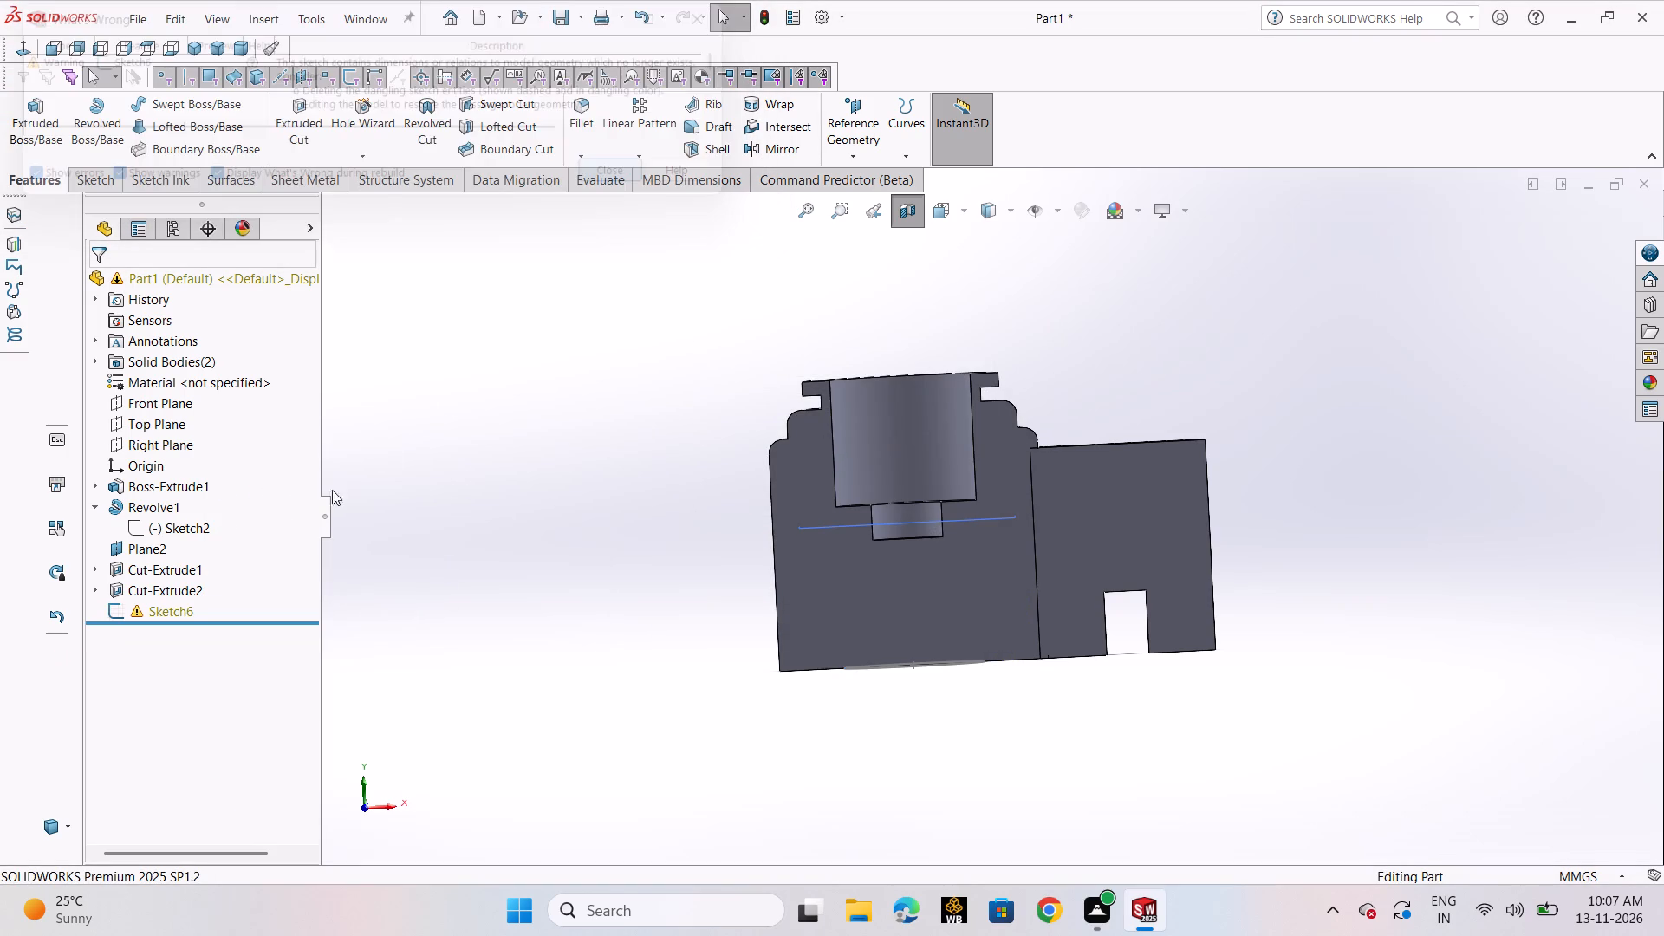
Delete the leftover bore sketch Sketch6.
left_click(170, 611)
right_click(172, 611)
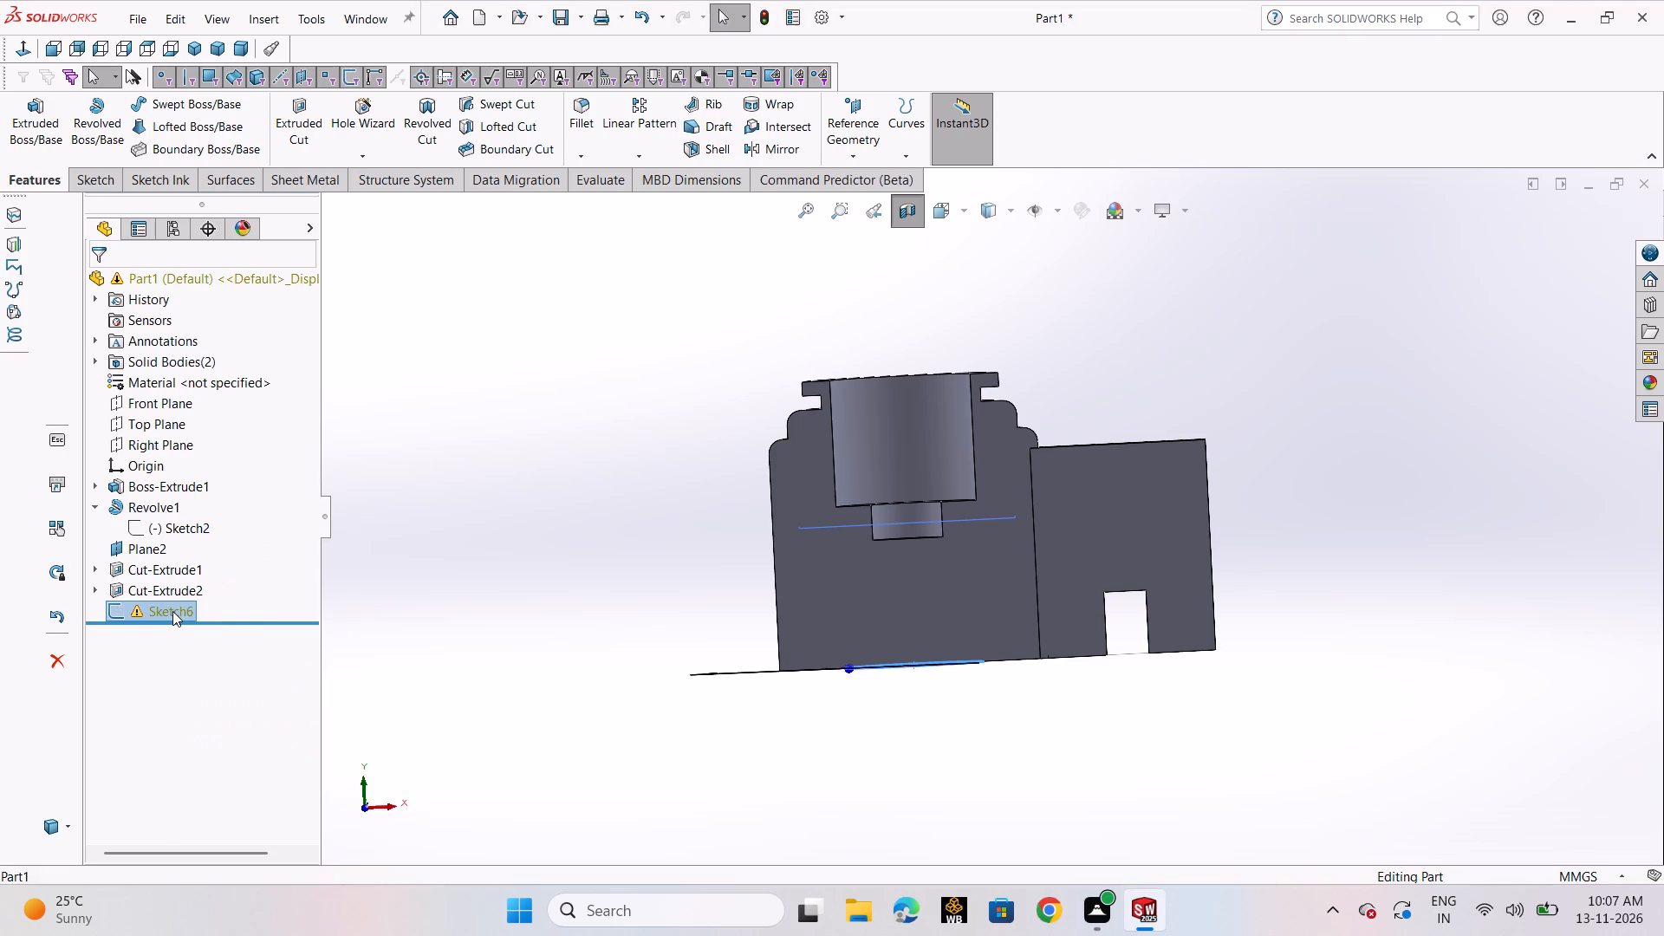
left_click(207, 679)
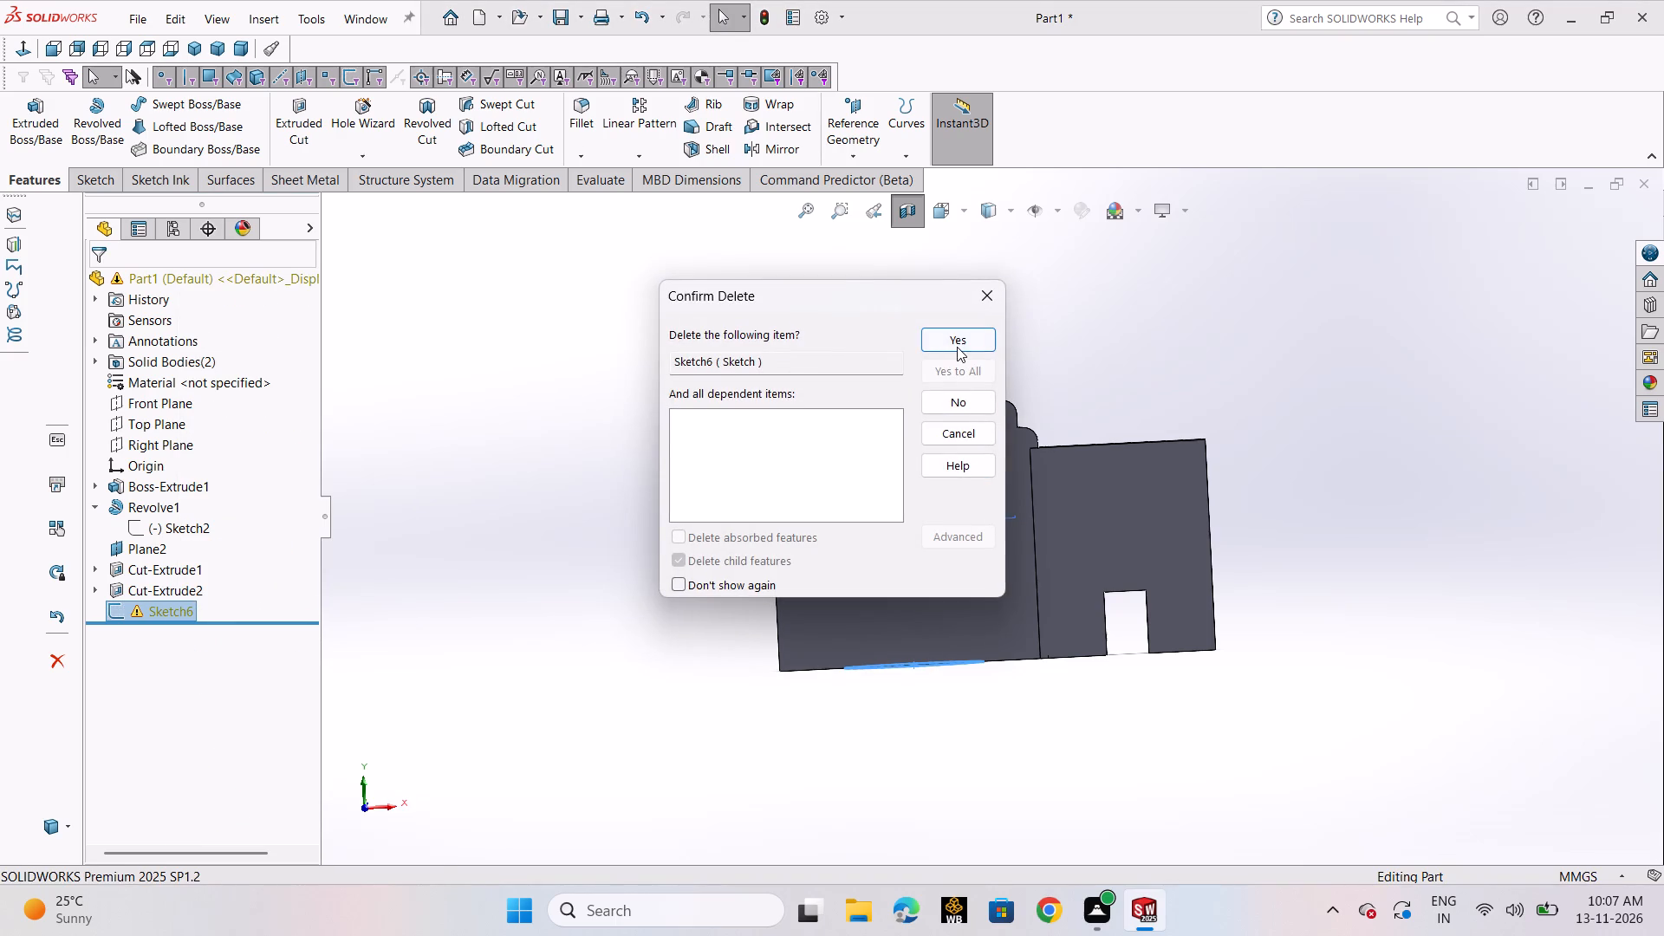
left_click(957, 347)
left_click(499, 557)
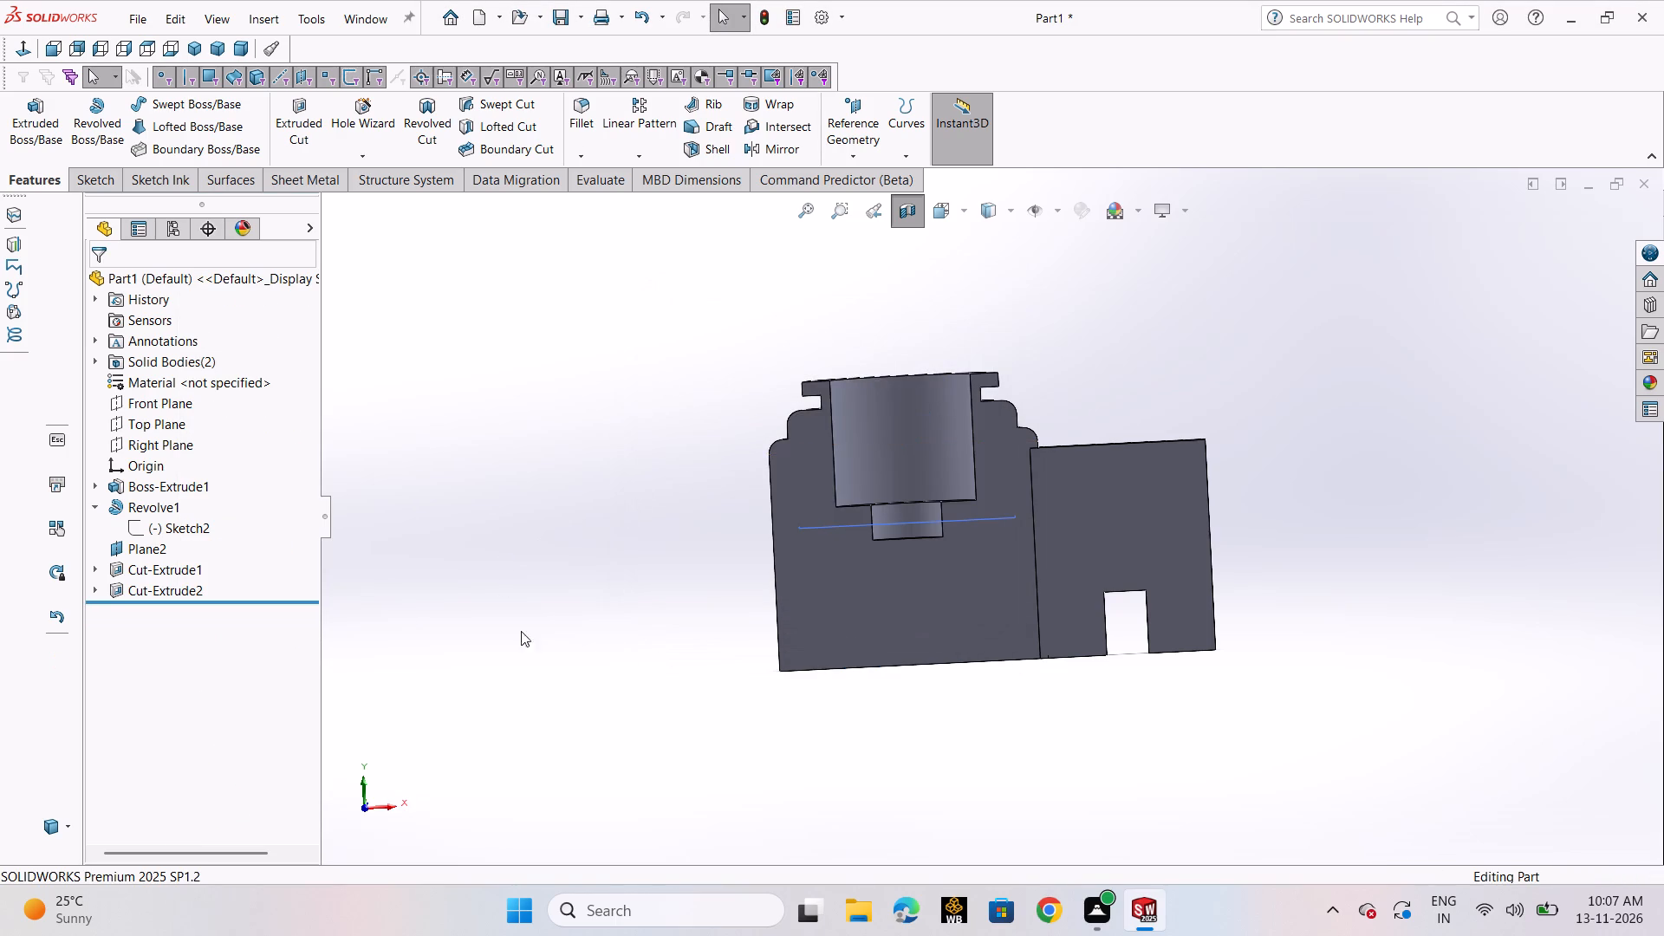
Mirror the upper bore cut Cut-Extrude2 about Plane2 to form the bottom bore, and turn off the section view.
middle_click_drag(959, 734, 954, 511)
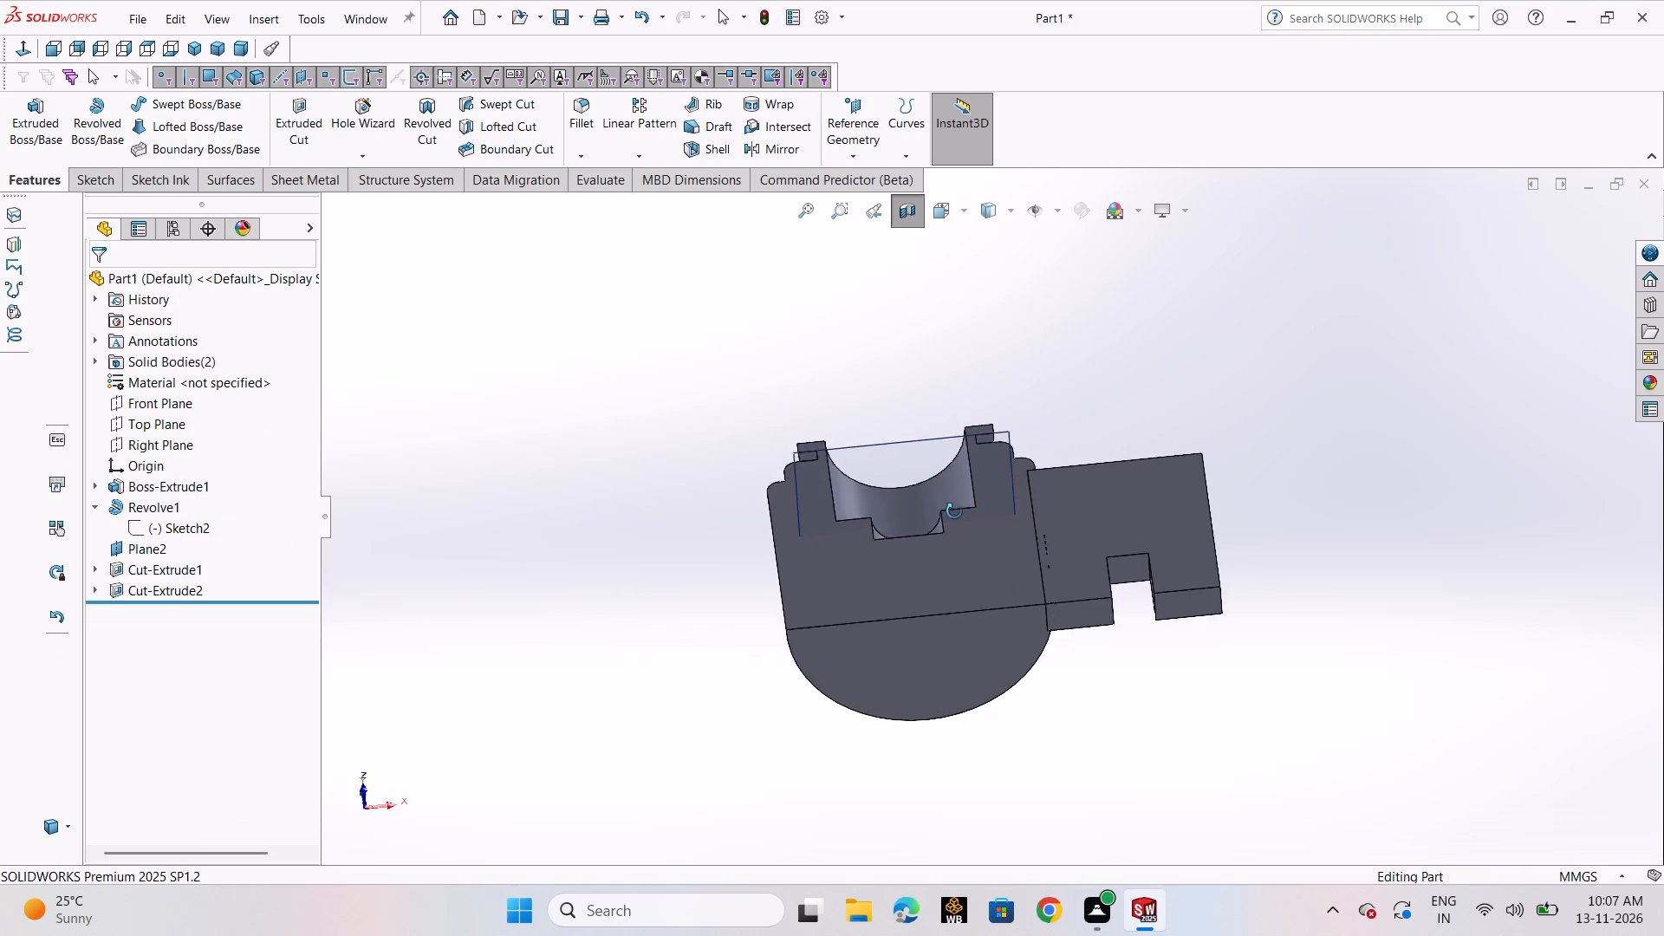
middle_click_drag(954, 511, 959, 818)
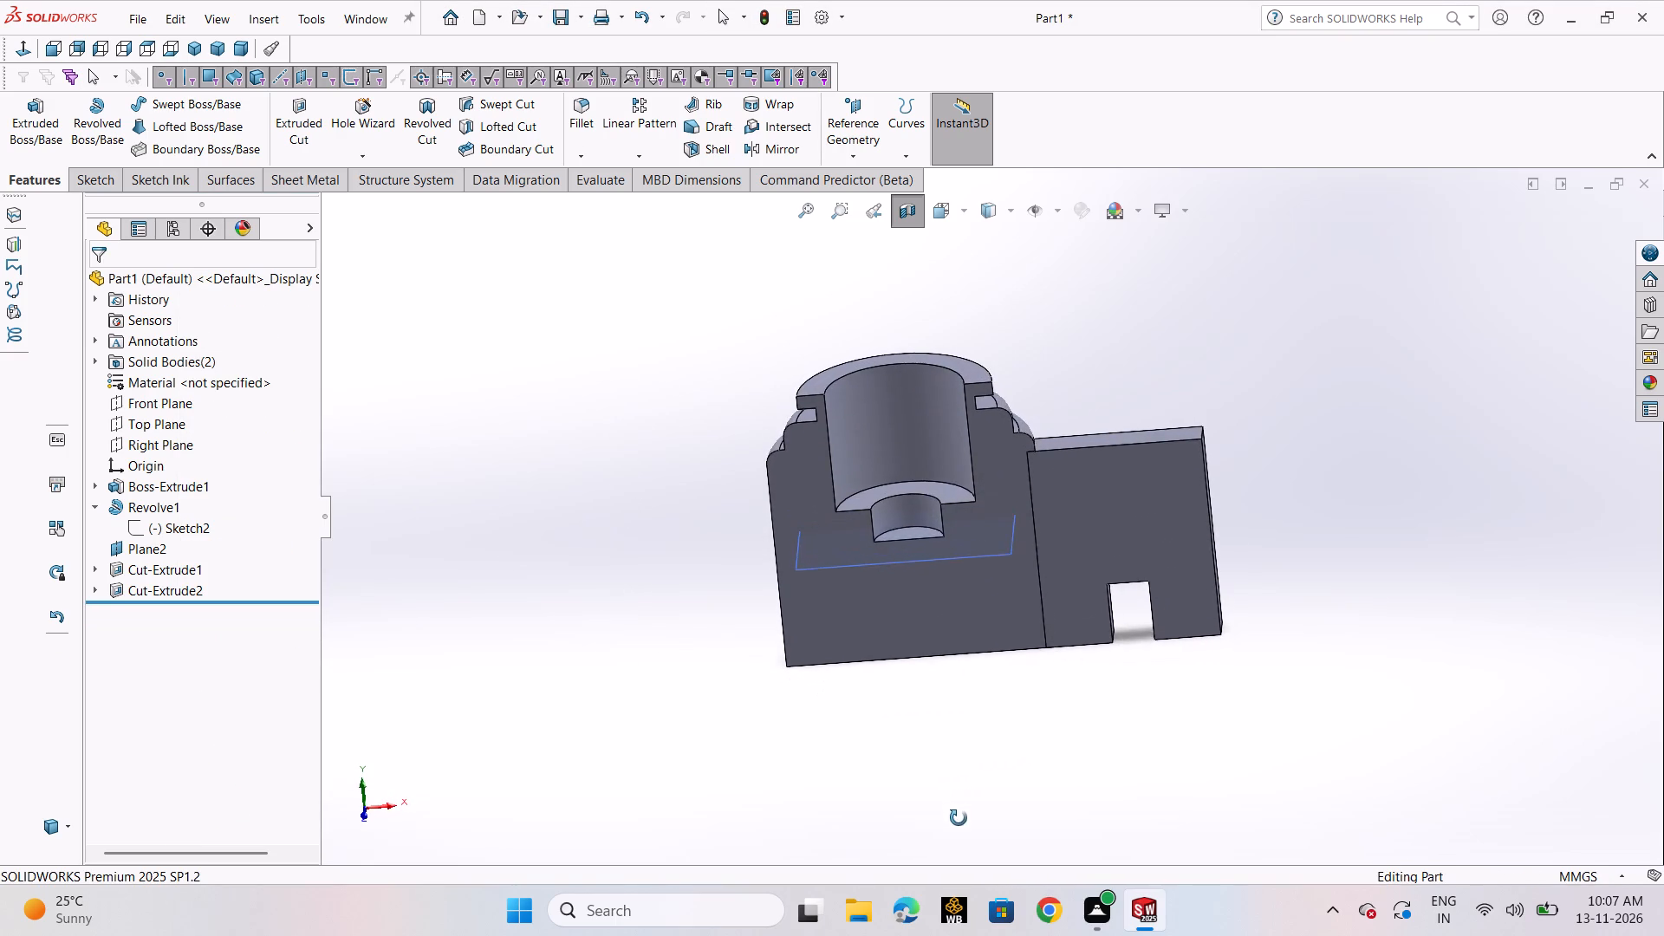
middle_click_drag(959, 818, 975, 809)
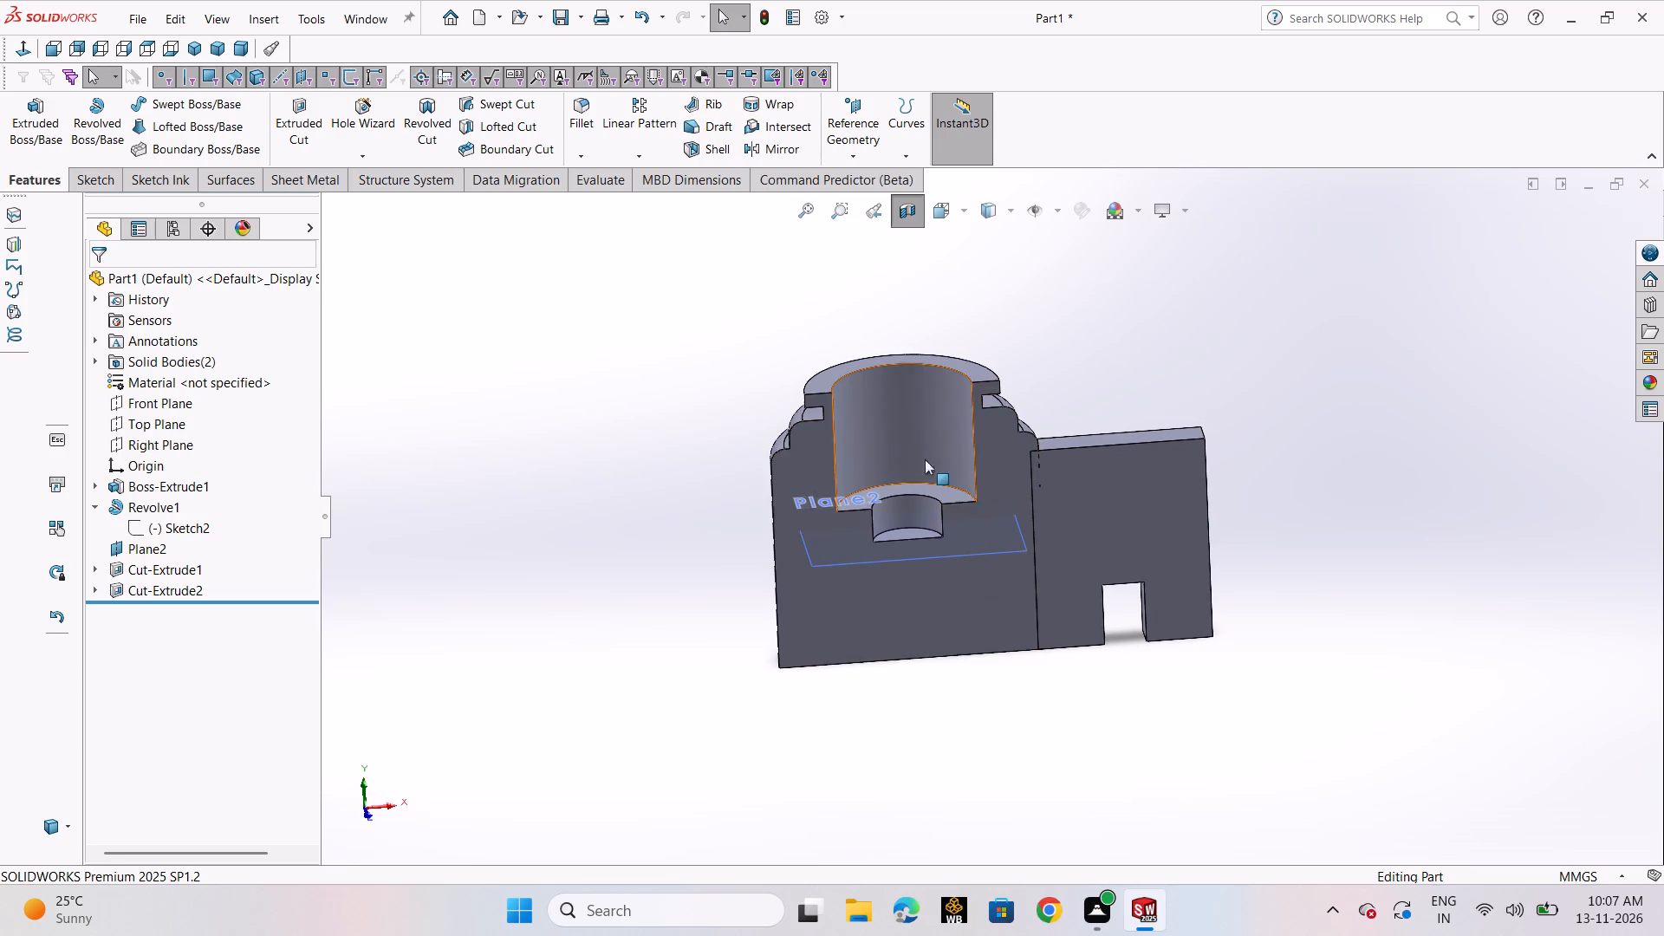
left_click(783, 155)
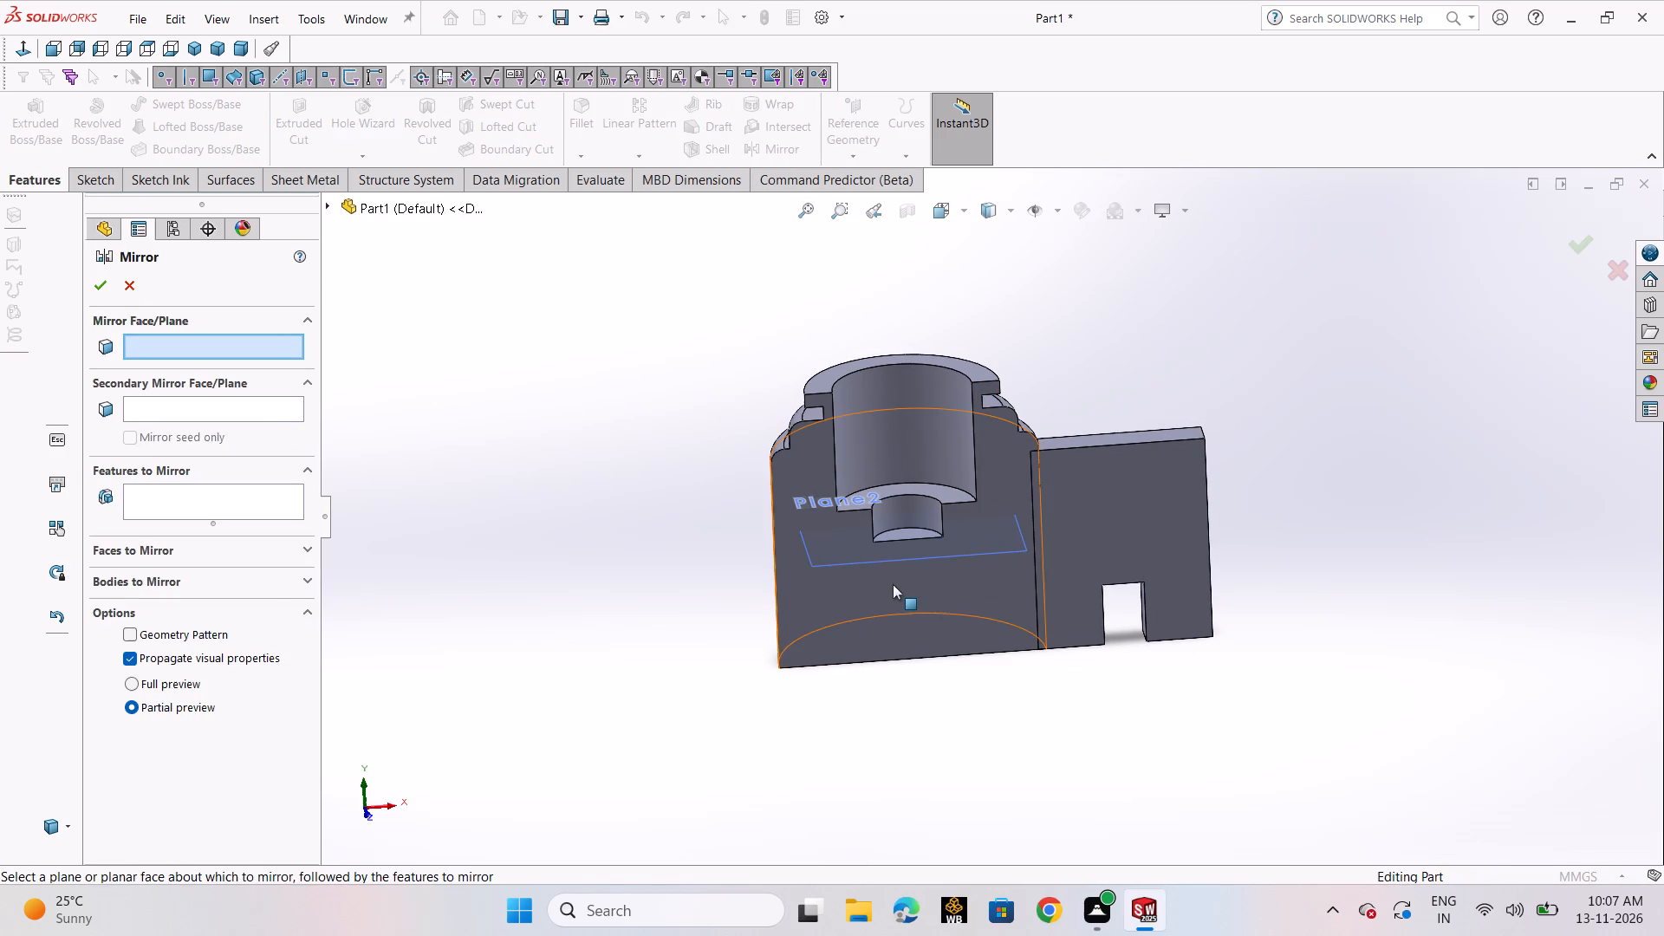
left_click(898, 558)
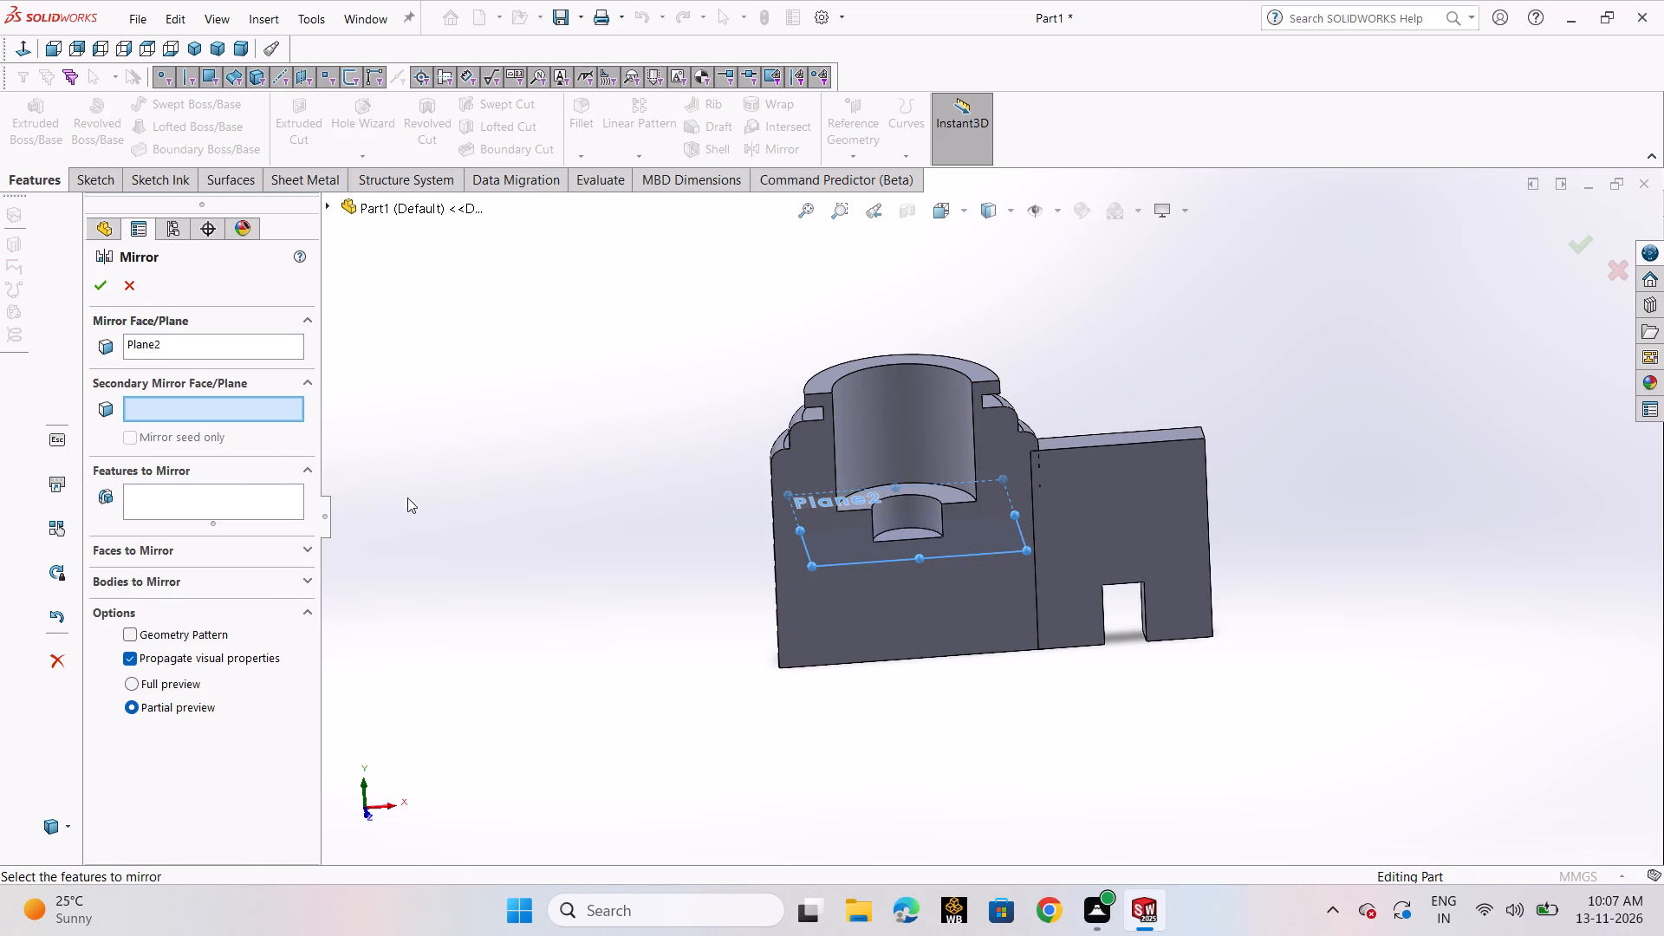
left_click(257, 504)
left_click(961, 439)
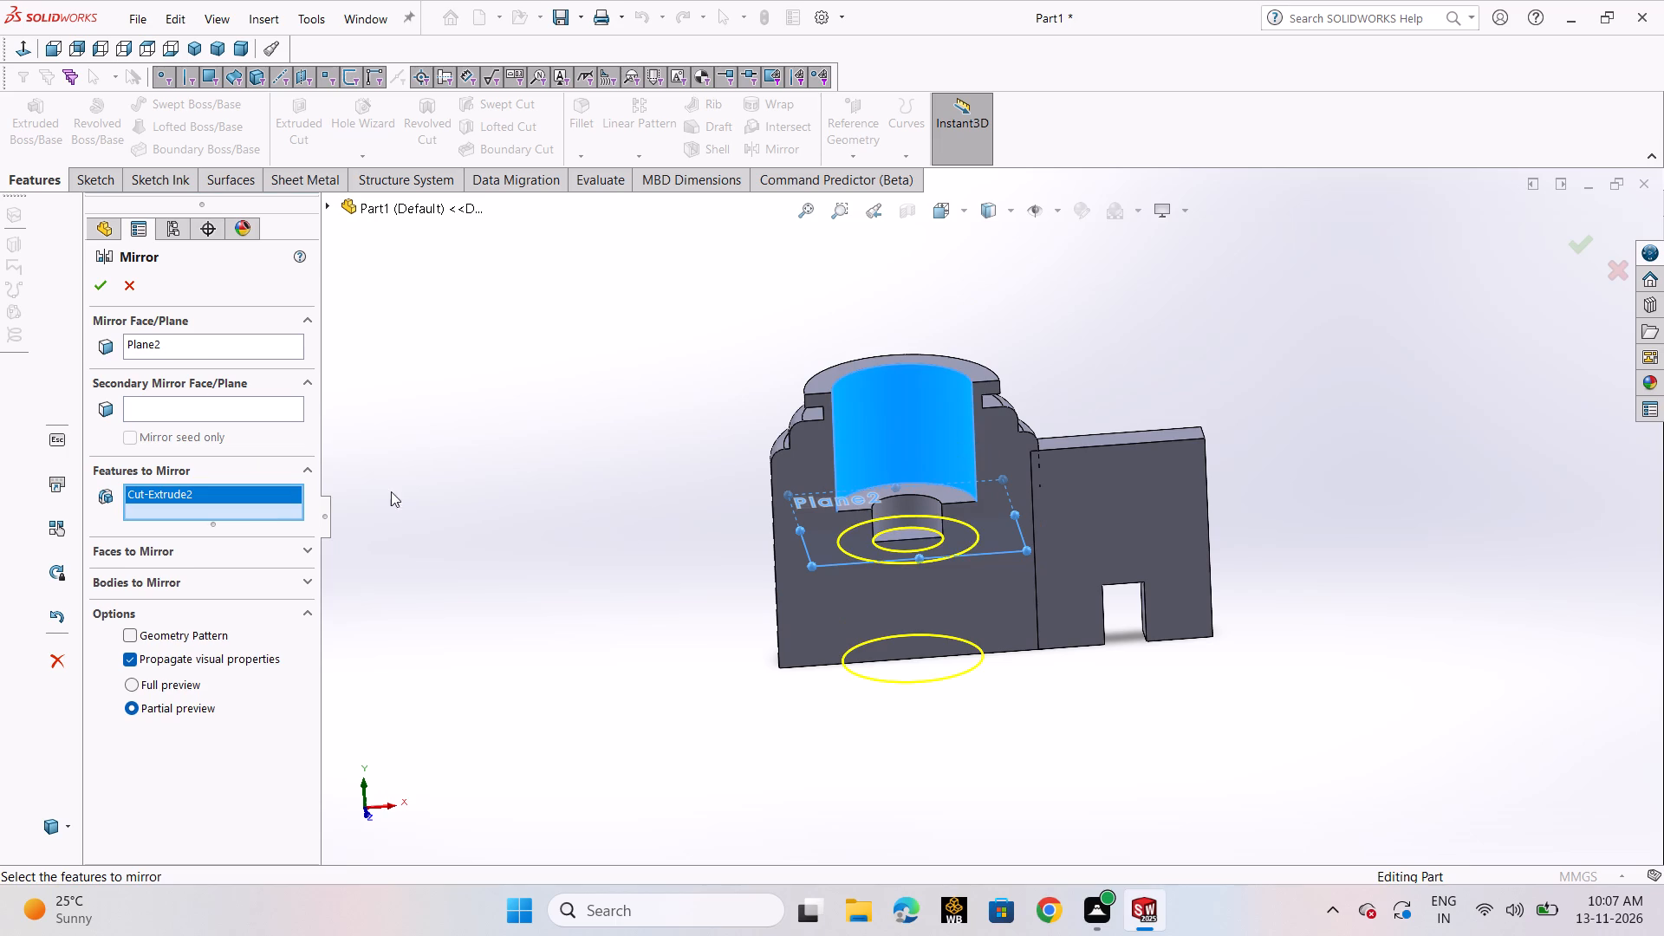
left_click(100, 284)
left_click(551, 430)
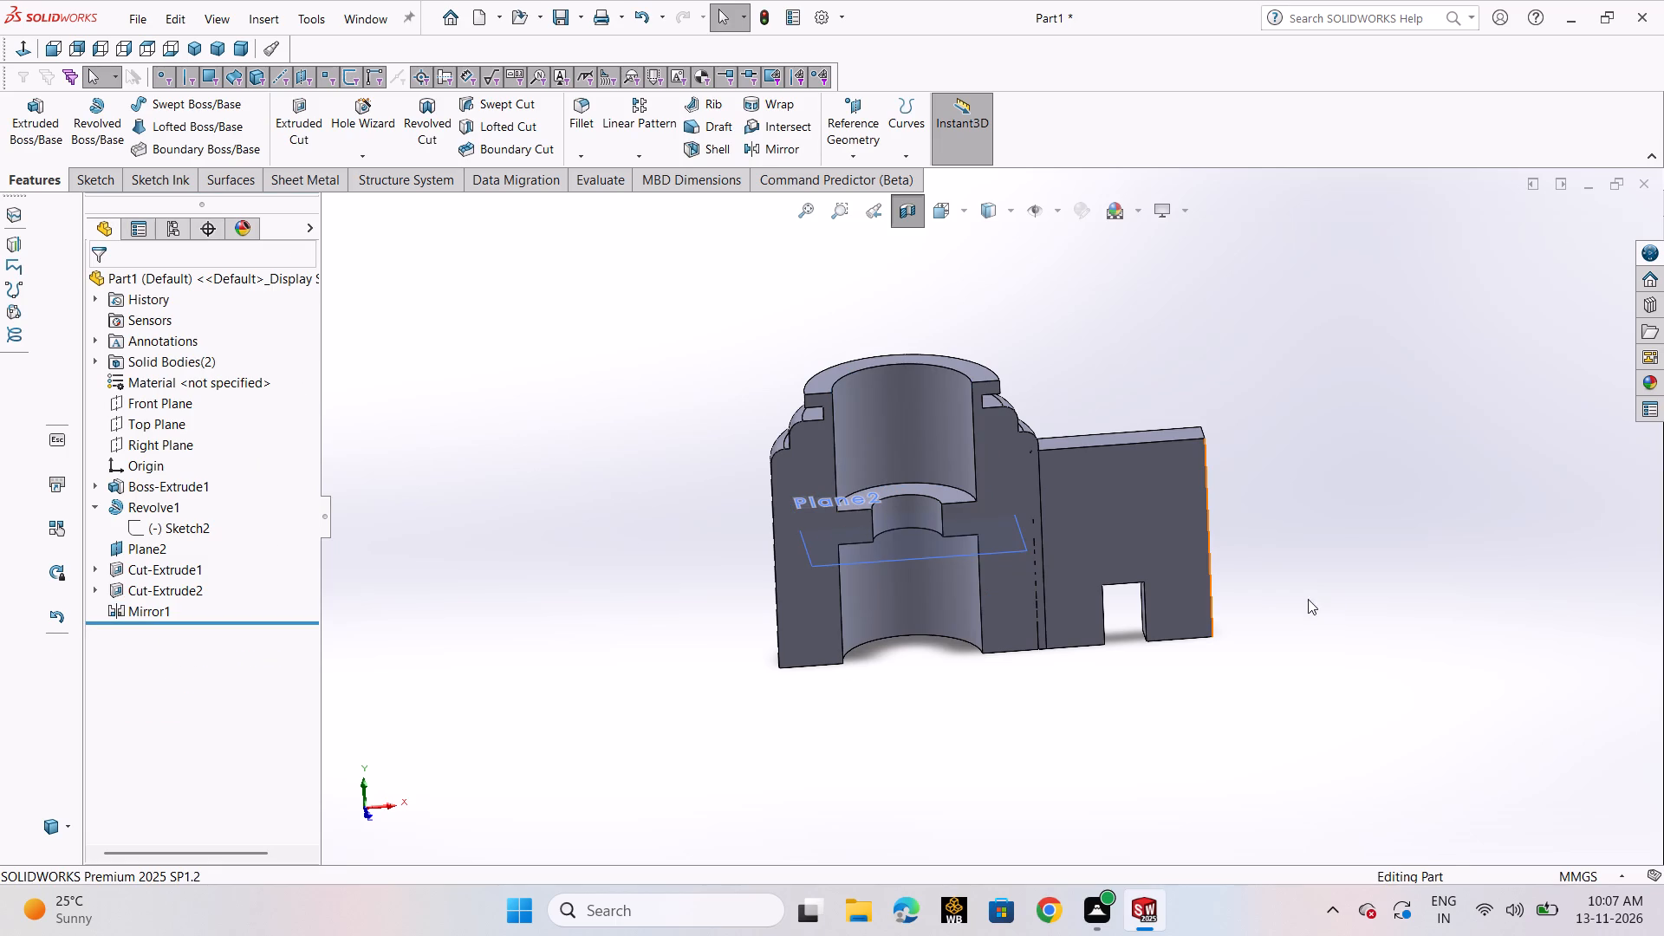
left_click(902, 226)
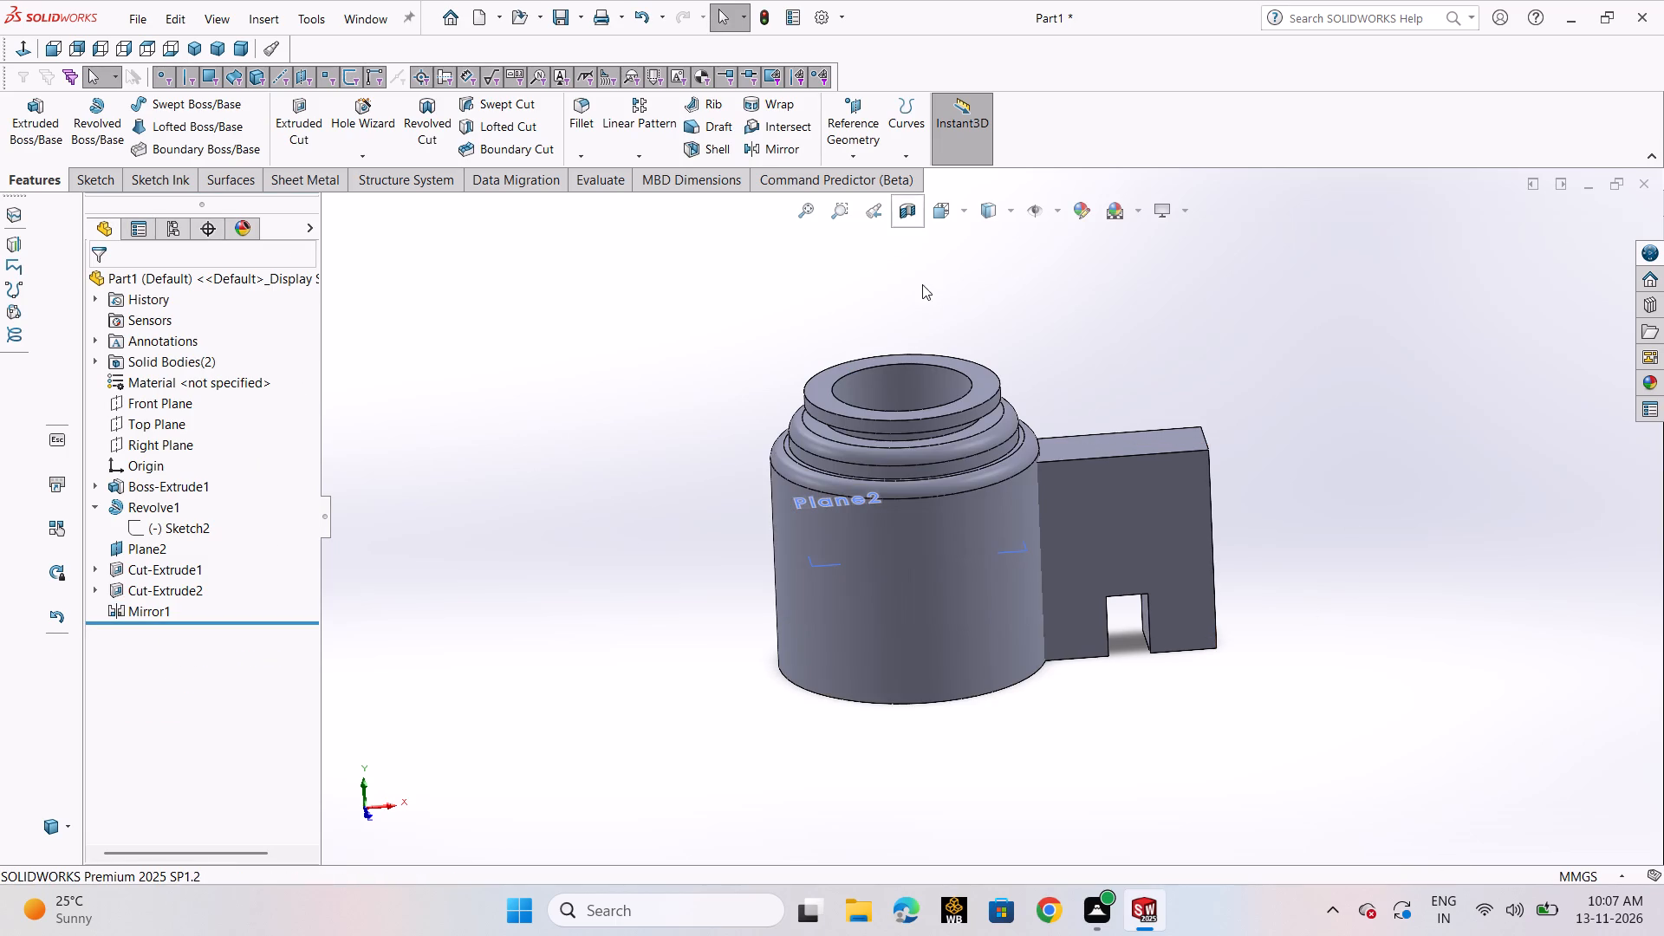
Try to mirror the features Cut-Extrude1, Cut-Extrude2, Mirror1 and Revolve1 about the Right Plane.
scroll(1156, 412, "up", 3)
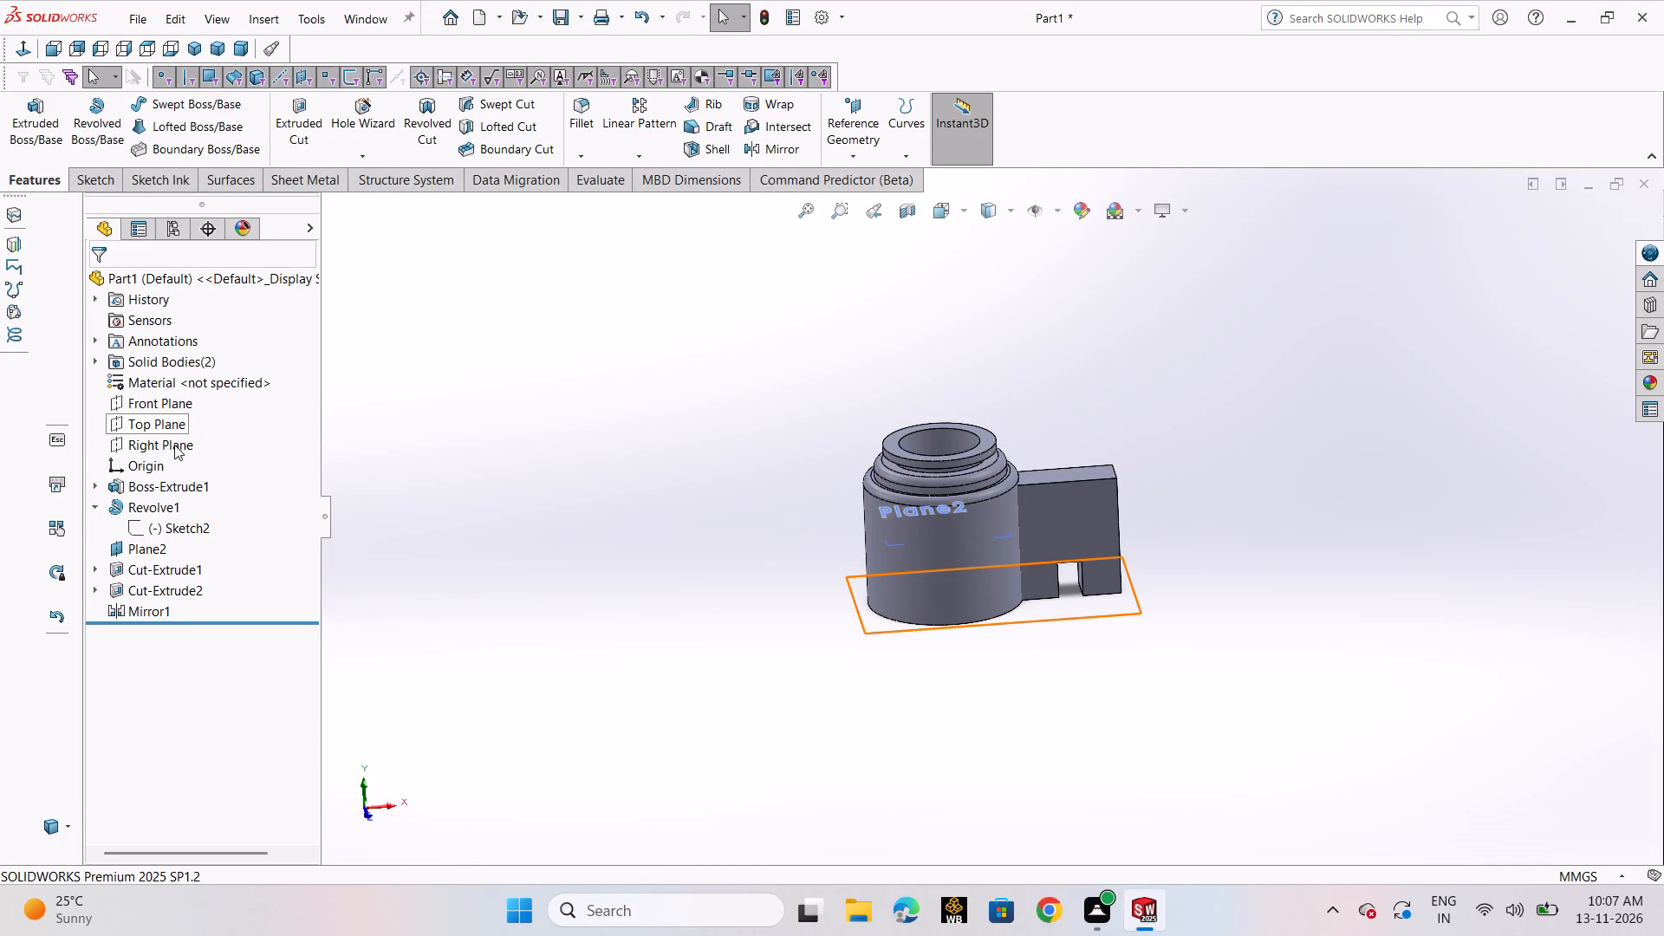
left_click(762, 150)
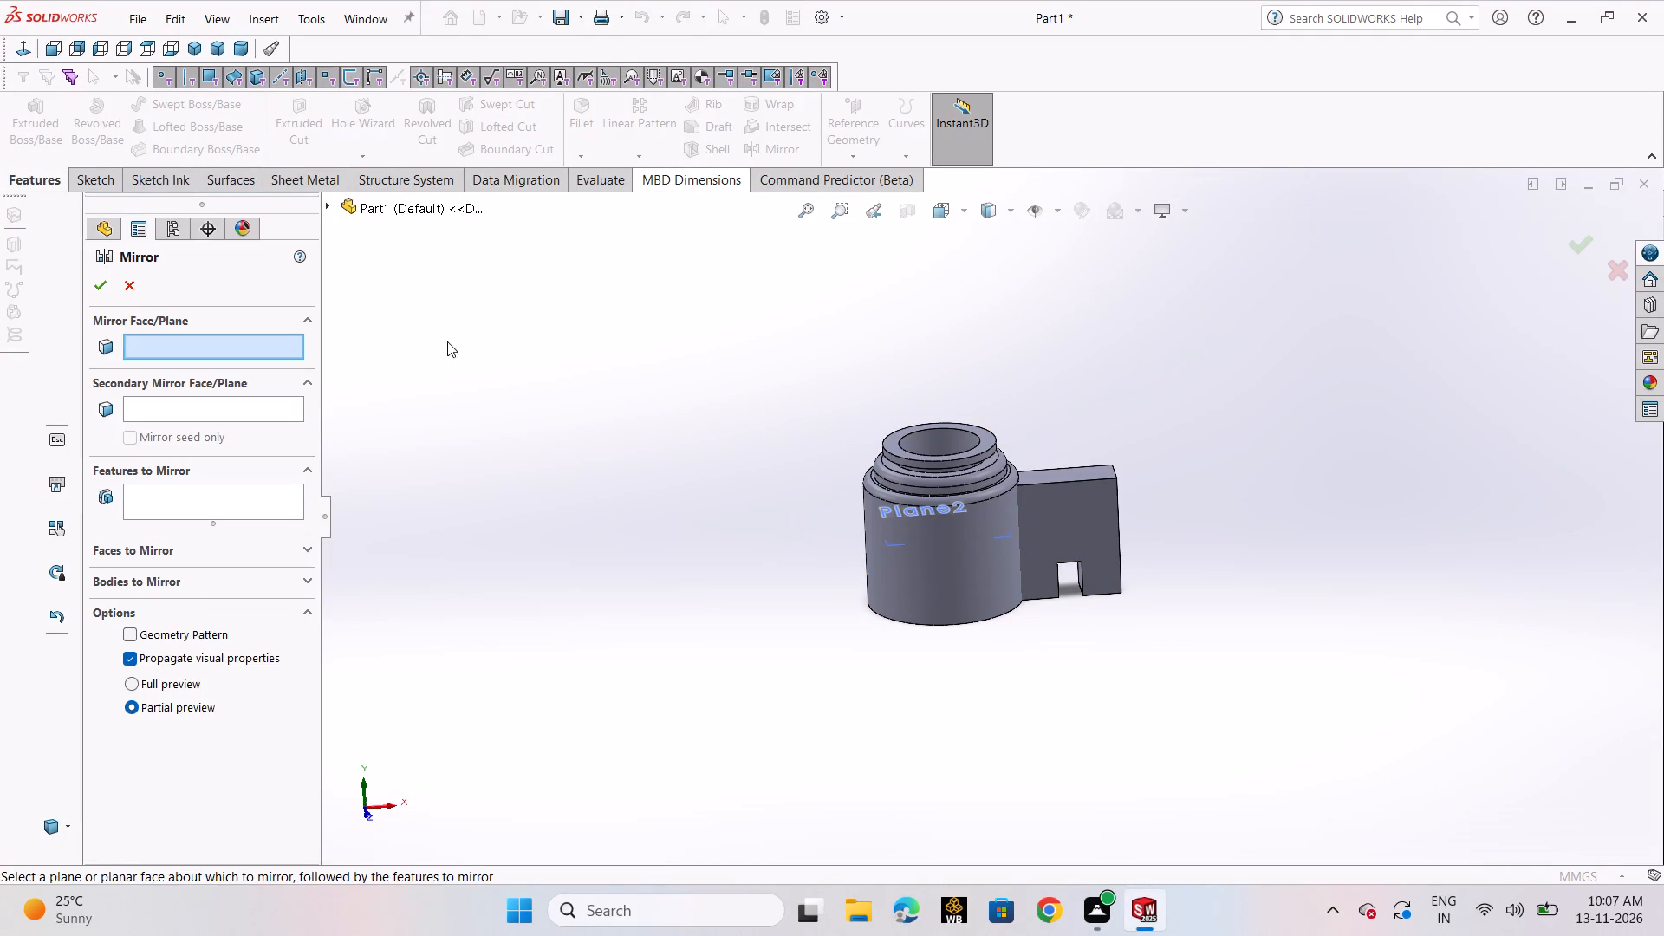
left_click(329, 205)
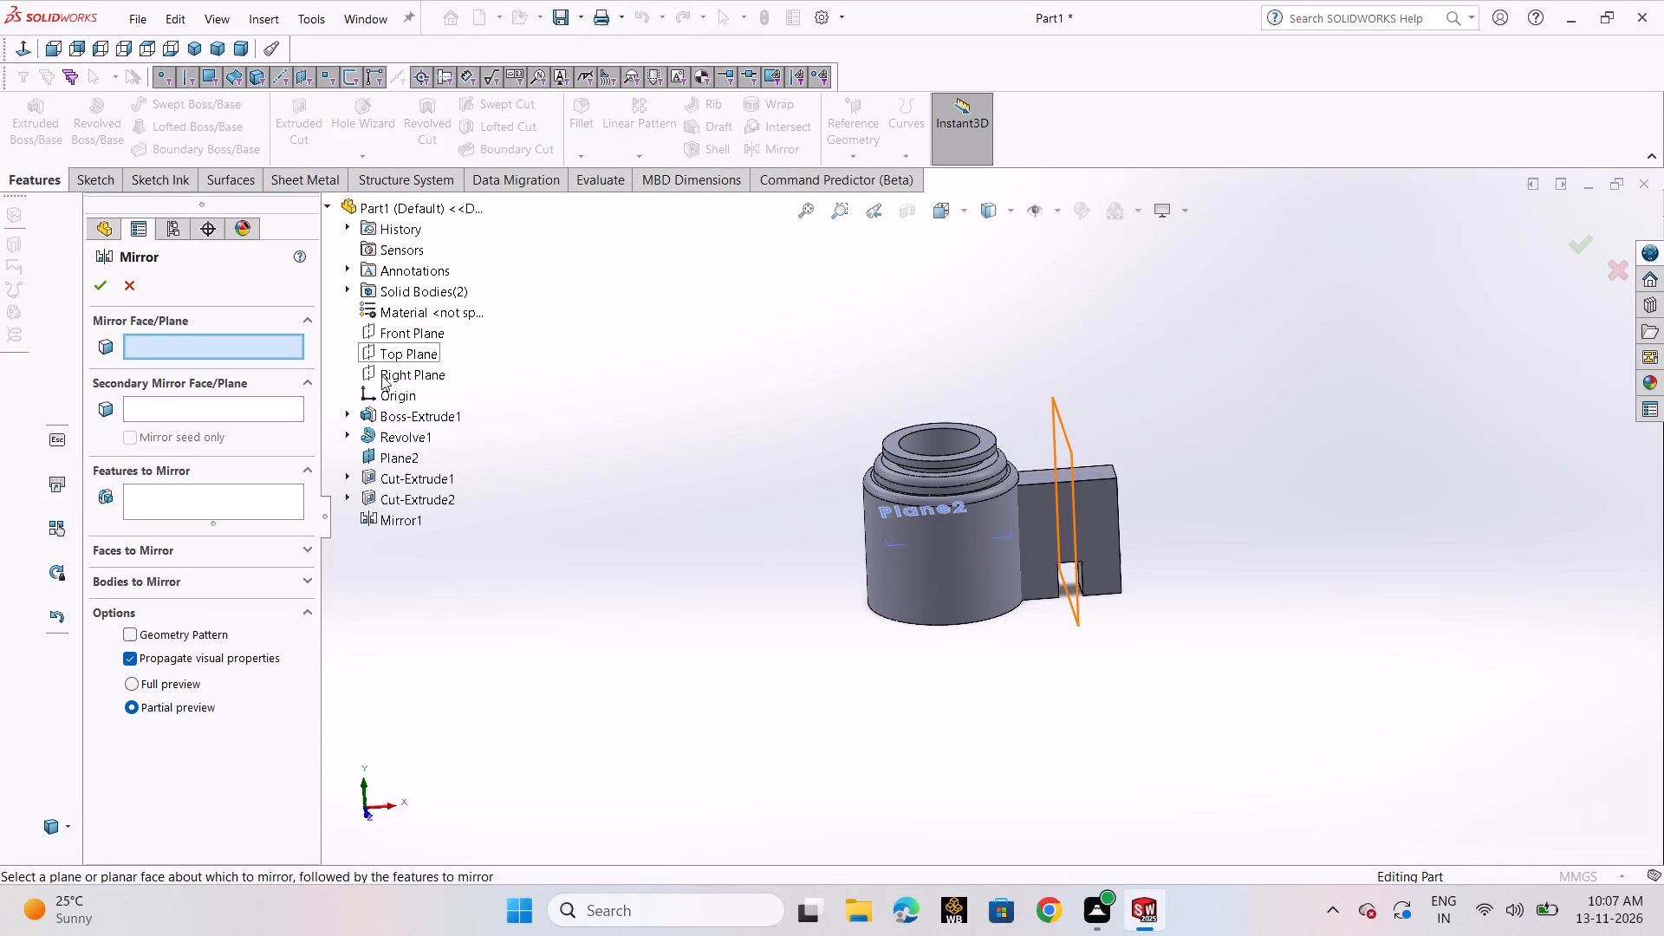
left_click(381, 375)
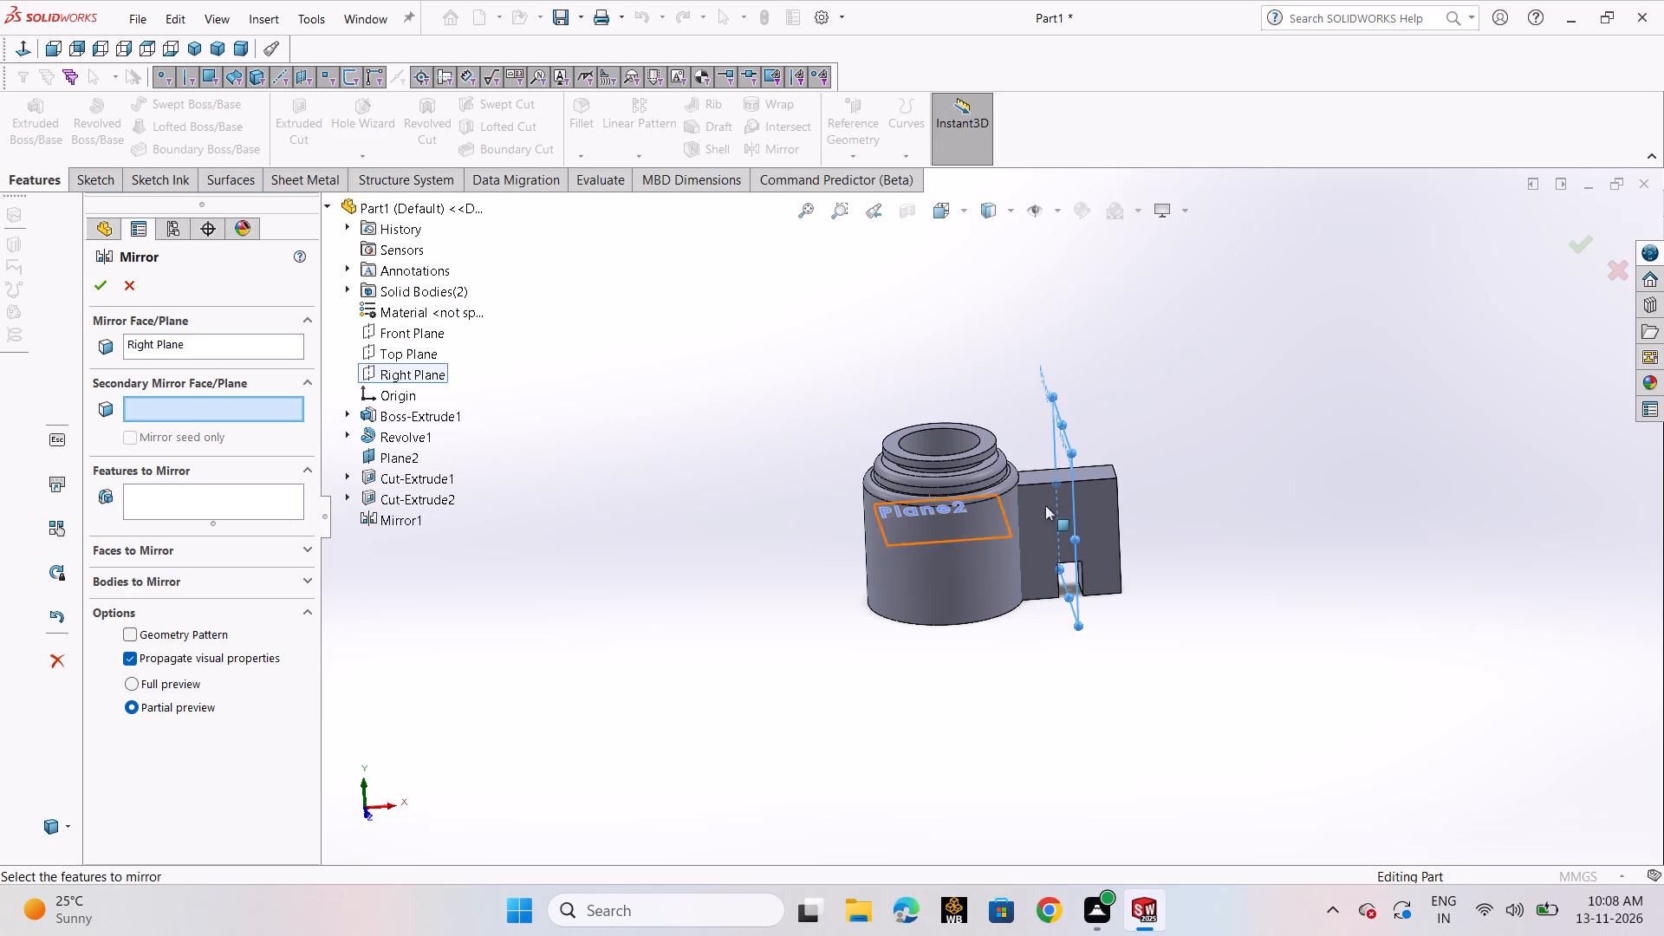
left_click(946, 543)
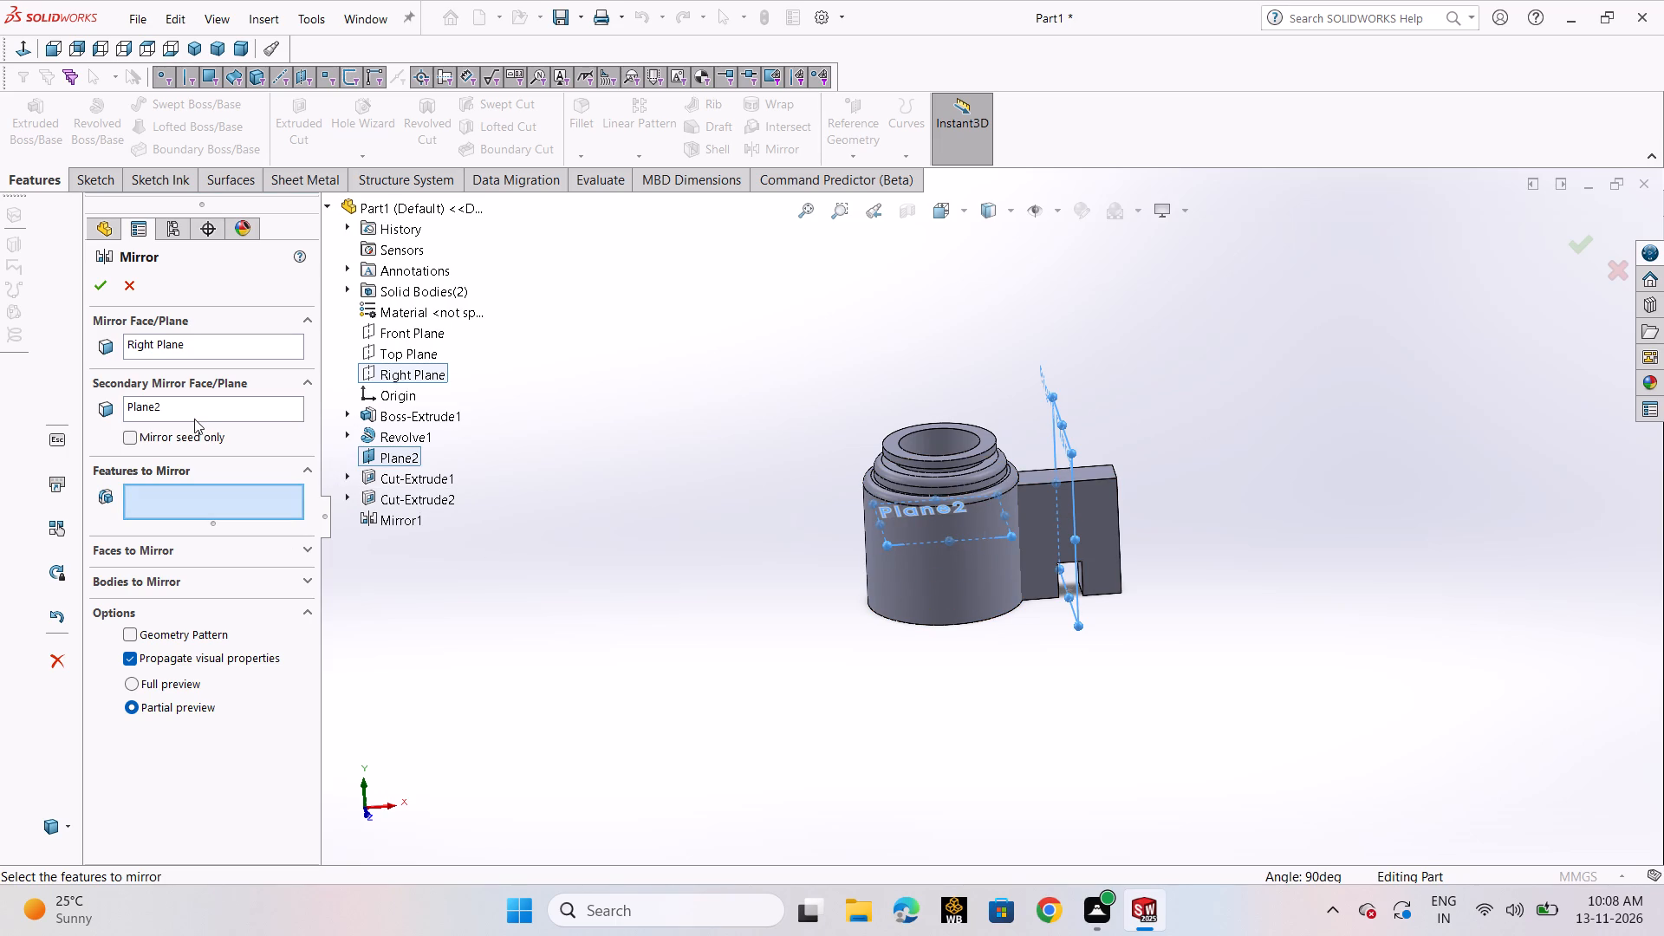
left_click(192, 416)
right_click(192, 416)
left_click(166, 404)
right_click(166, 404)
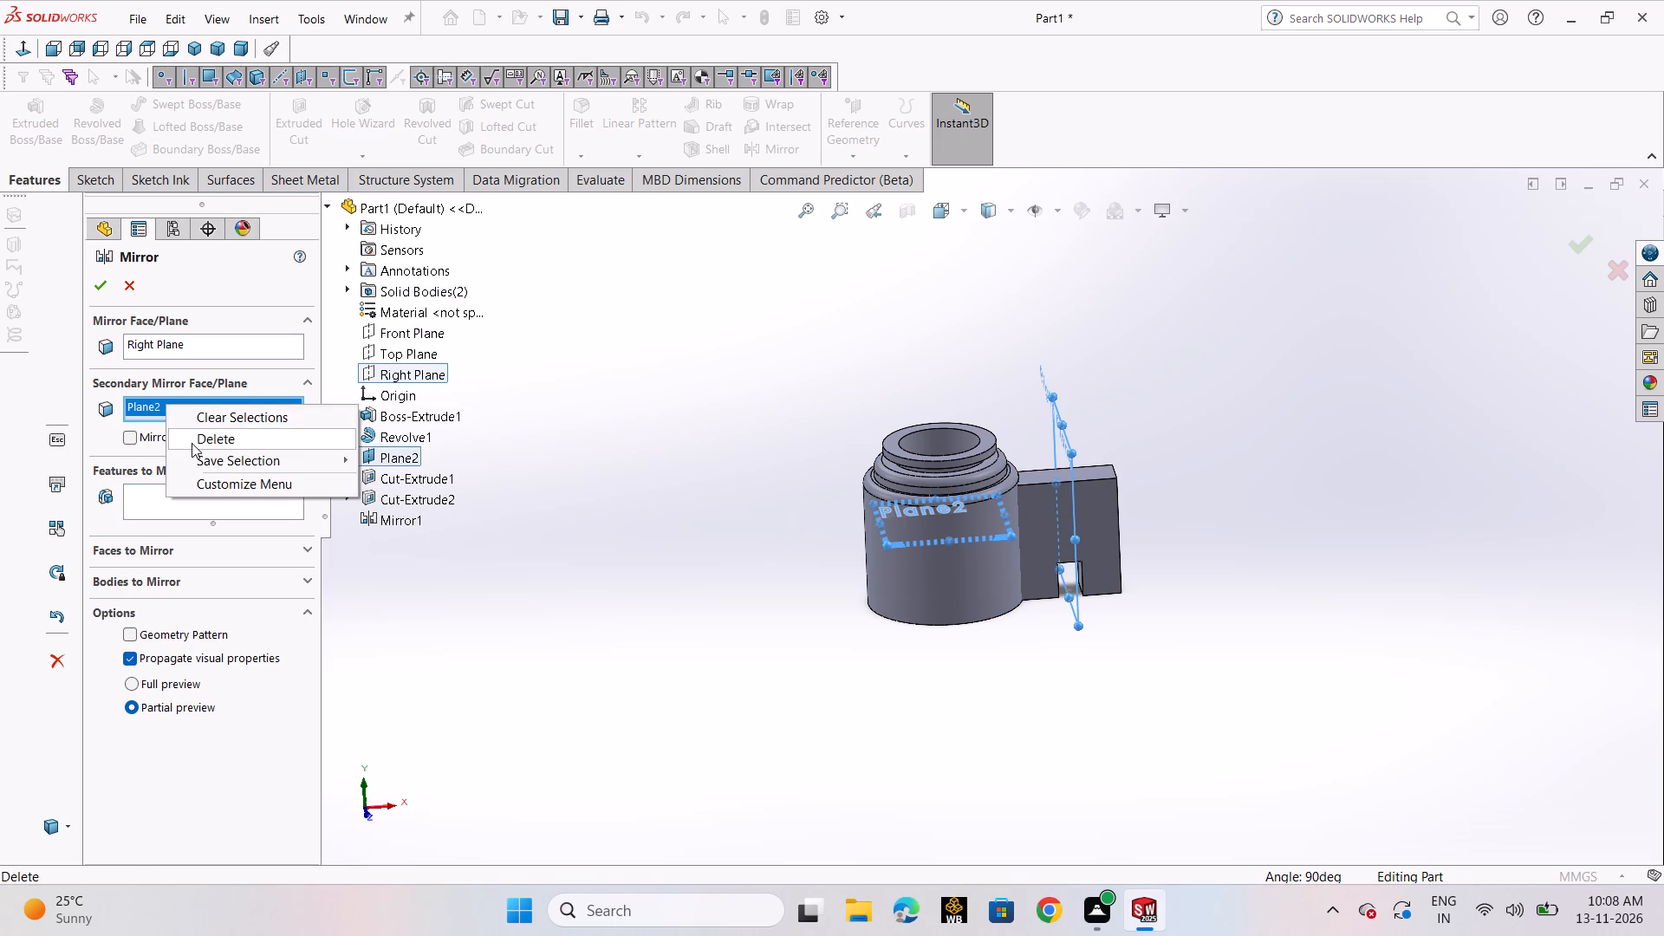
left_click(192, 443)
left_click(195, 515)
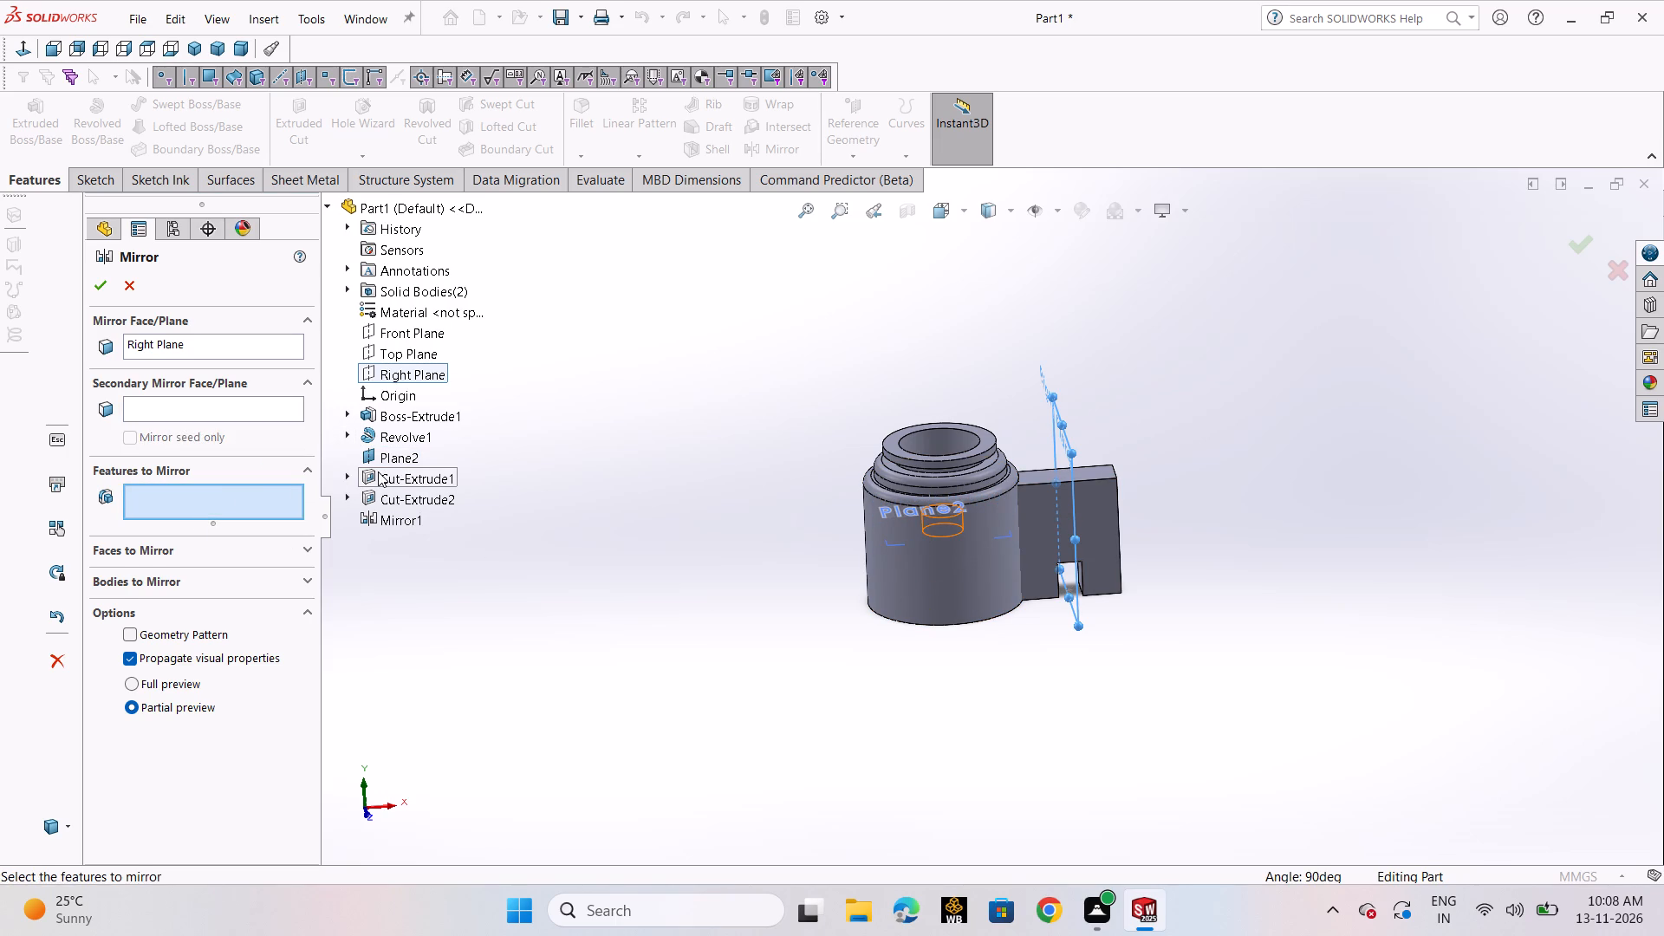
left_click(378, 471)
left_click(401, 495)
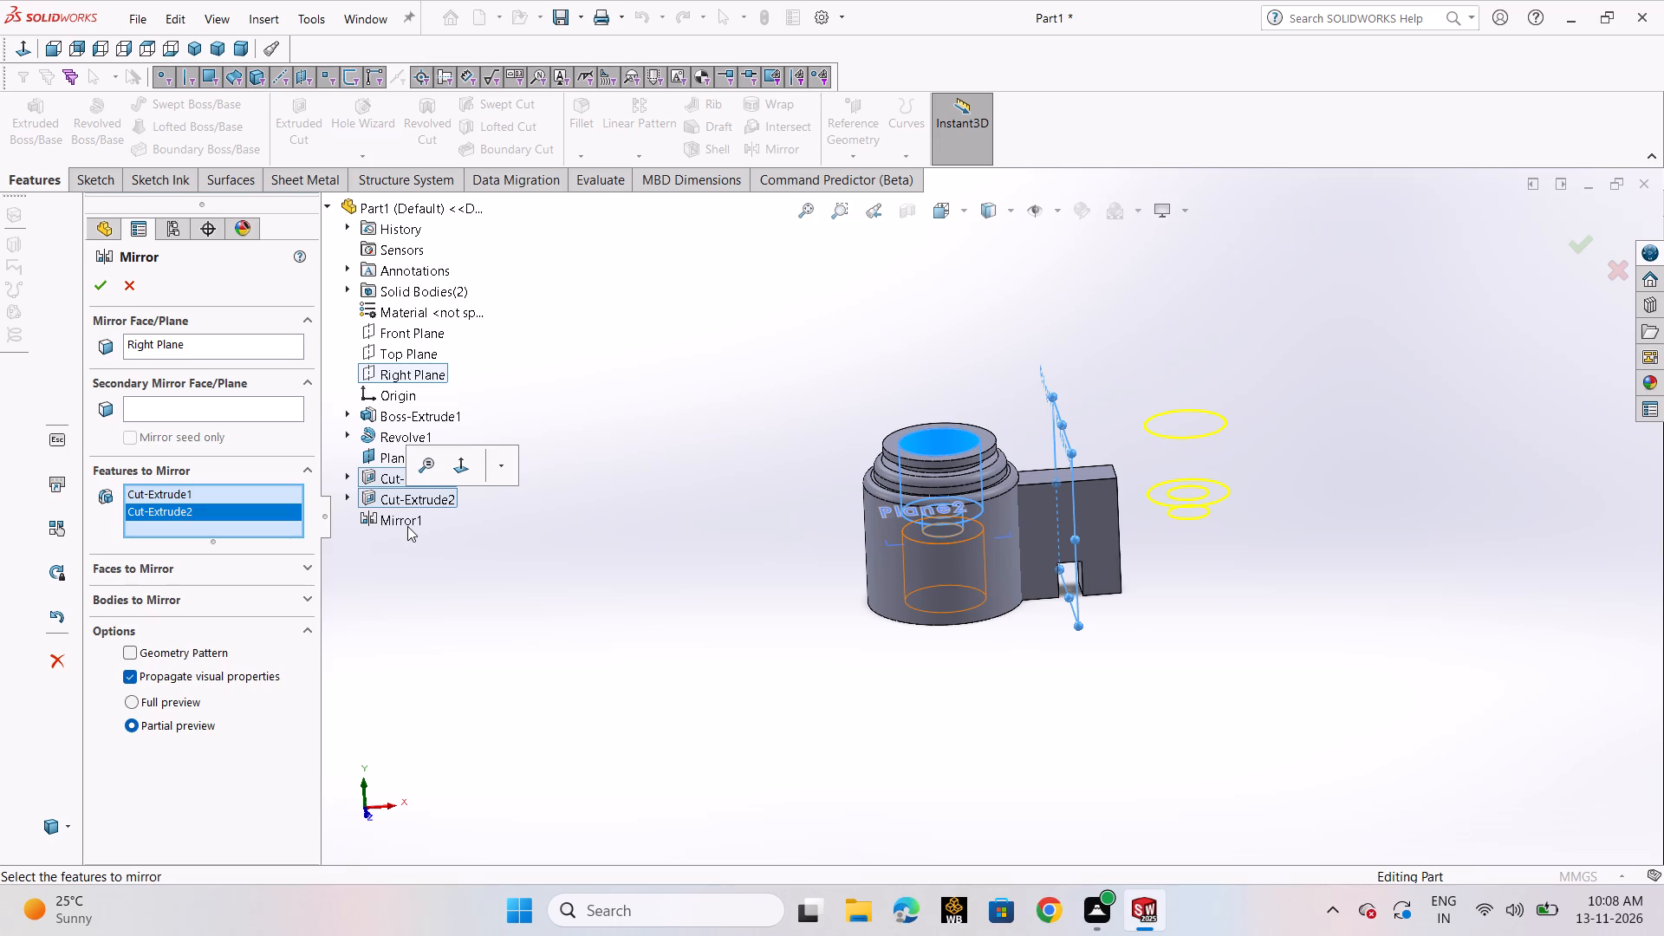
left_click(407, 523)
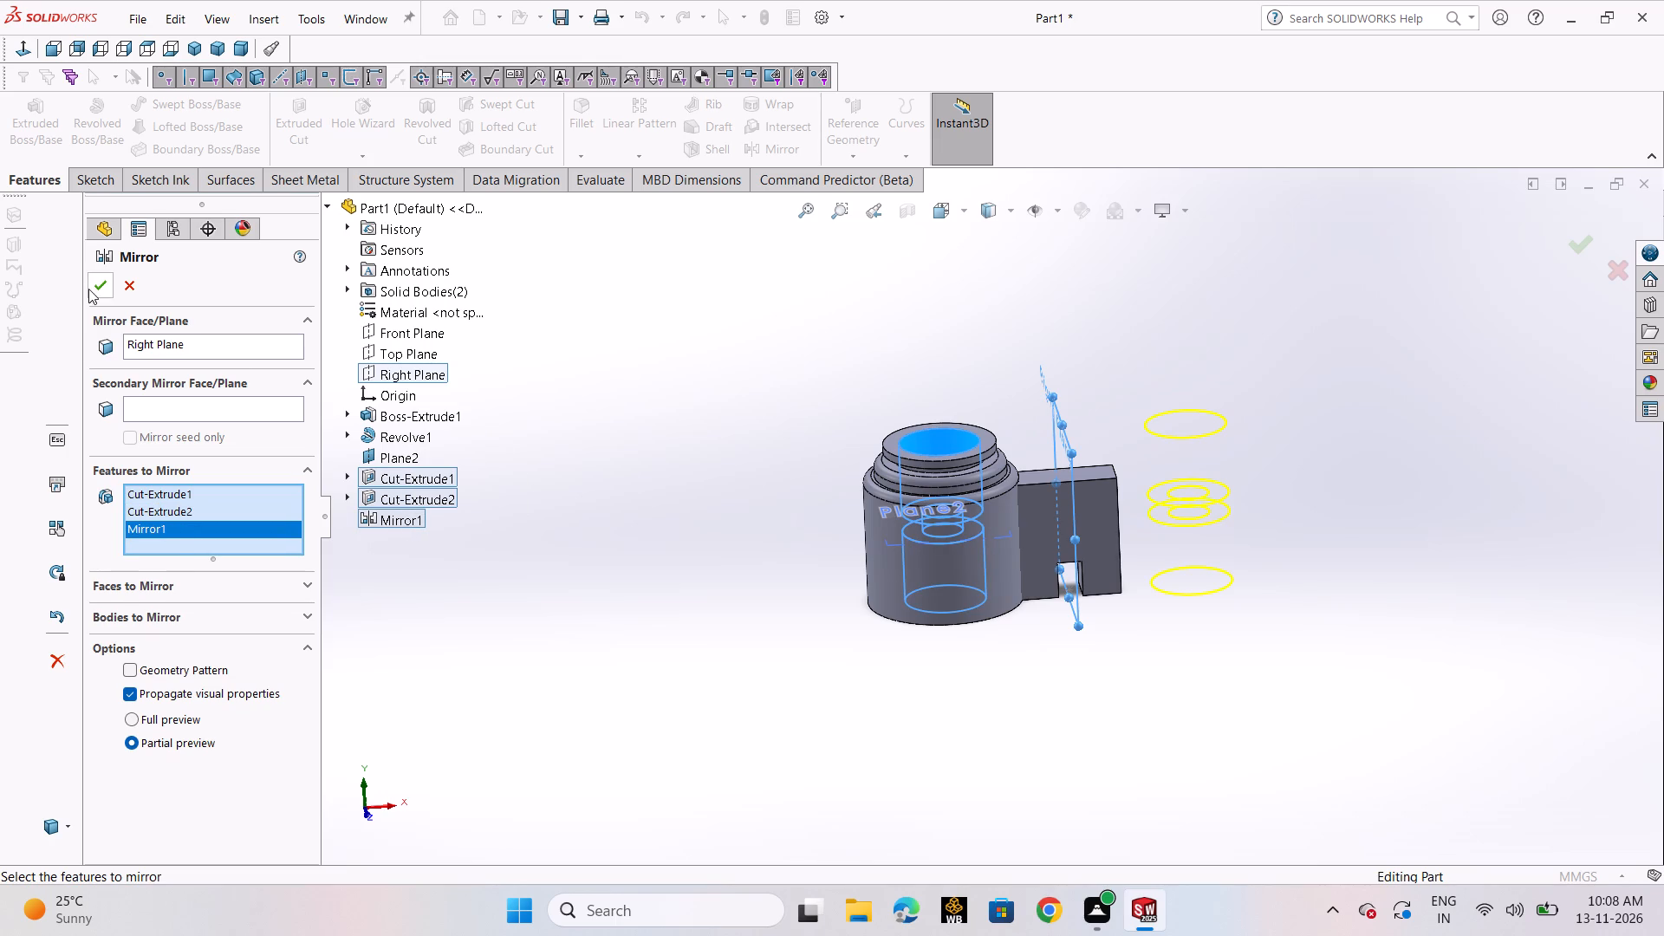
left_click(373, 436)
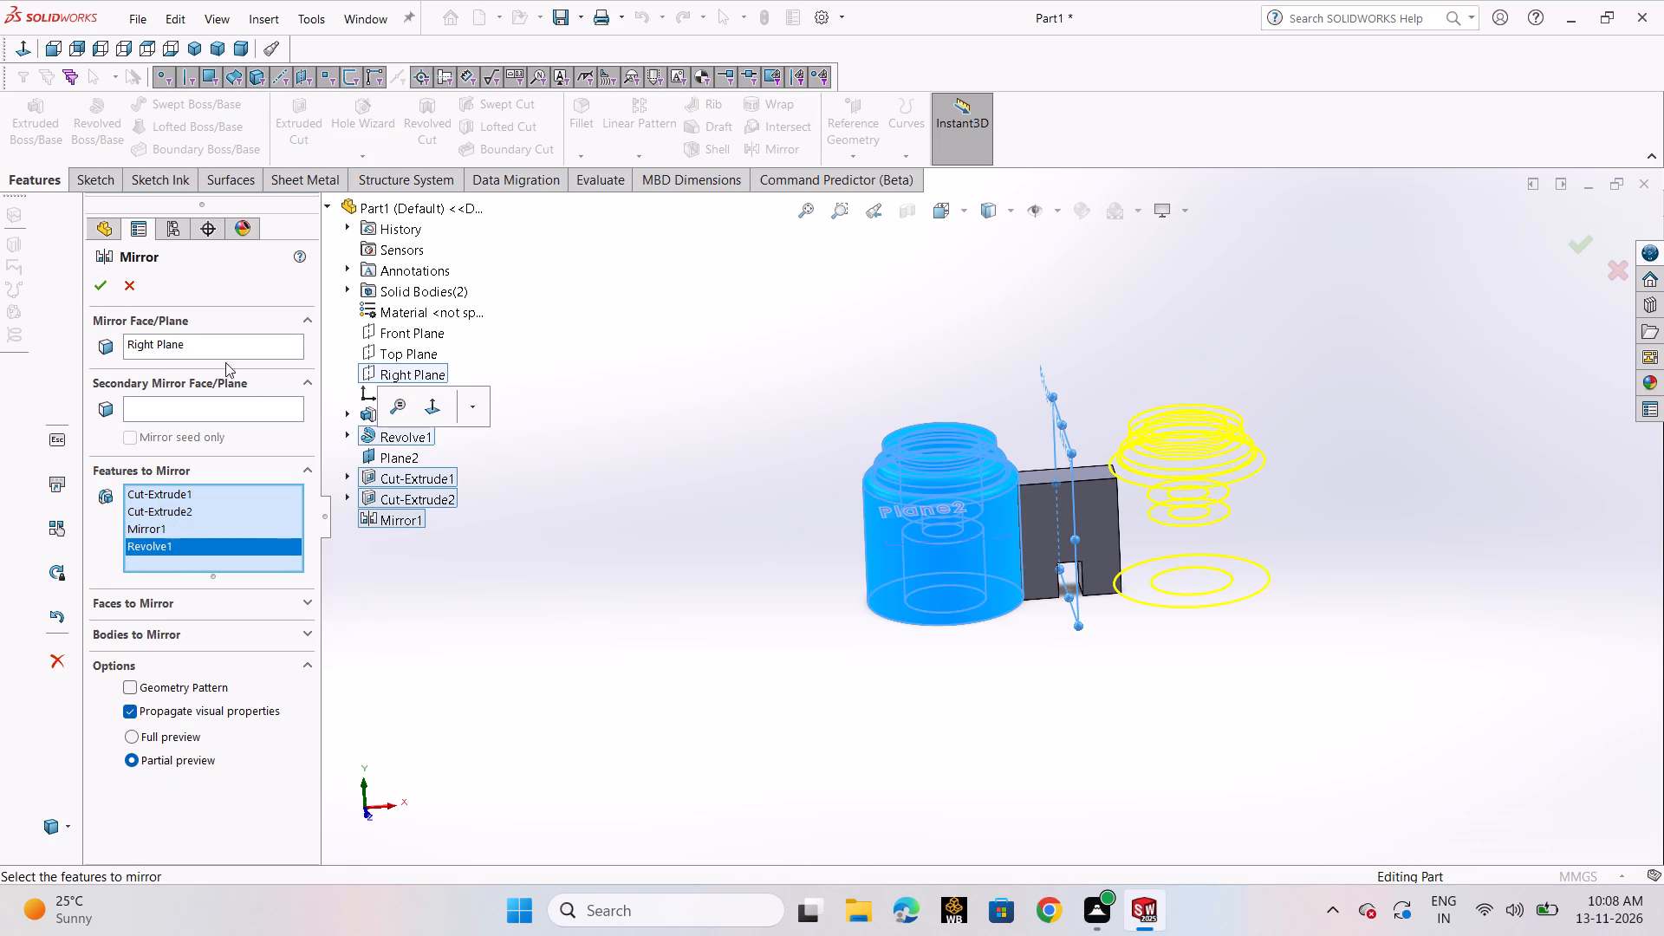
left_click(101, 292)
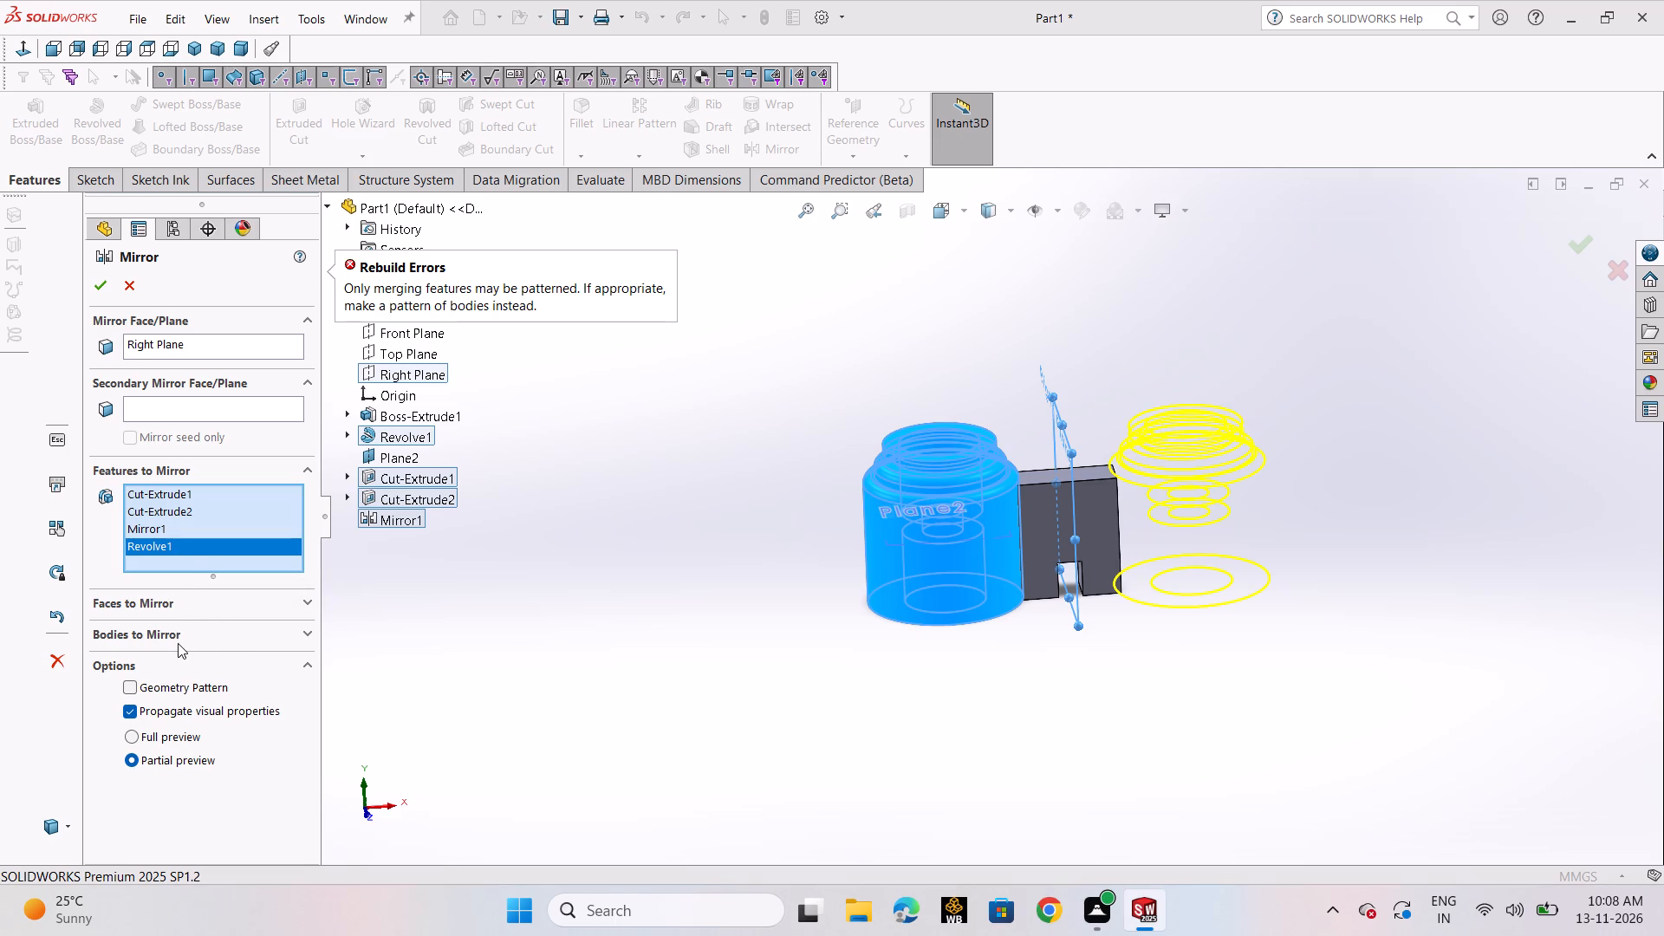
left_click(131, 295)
Mirror the whole bored revolved body about the Right Plane as a body, with merging of solids off.
left_click(777, 158)
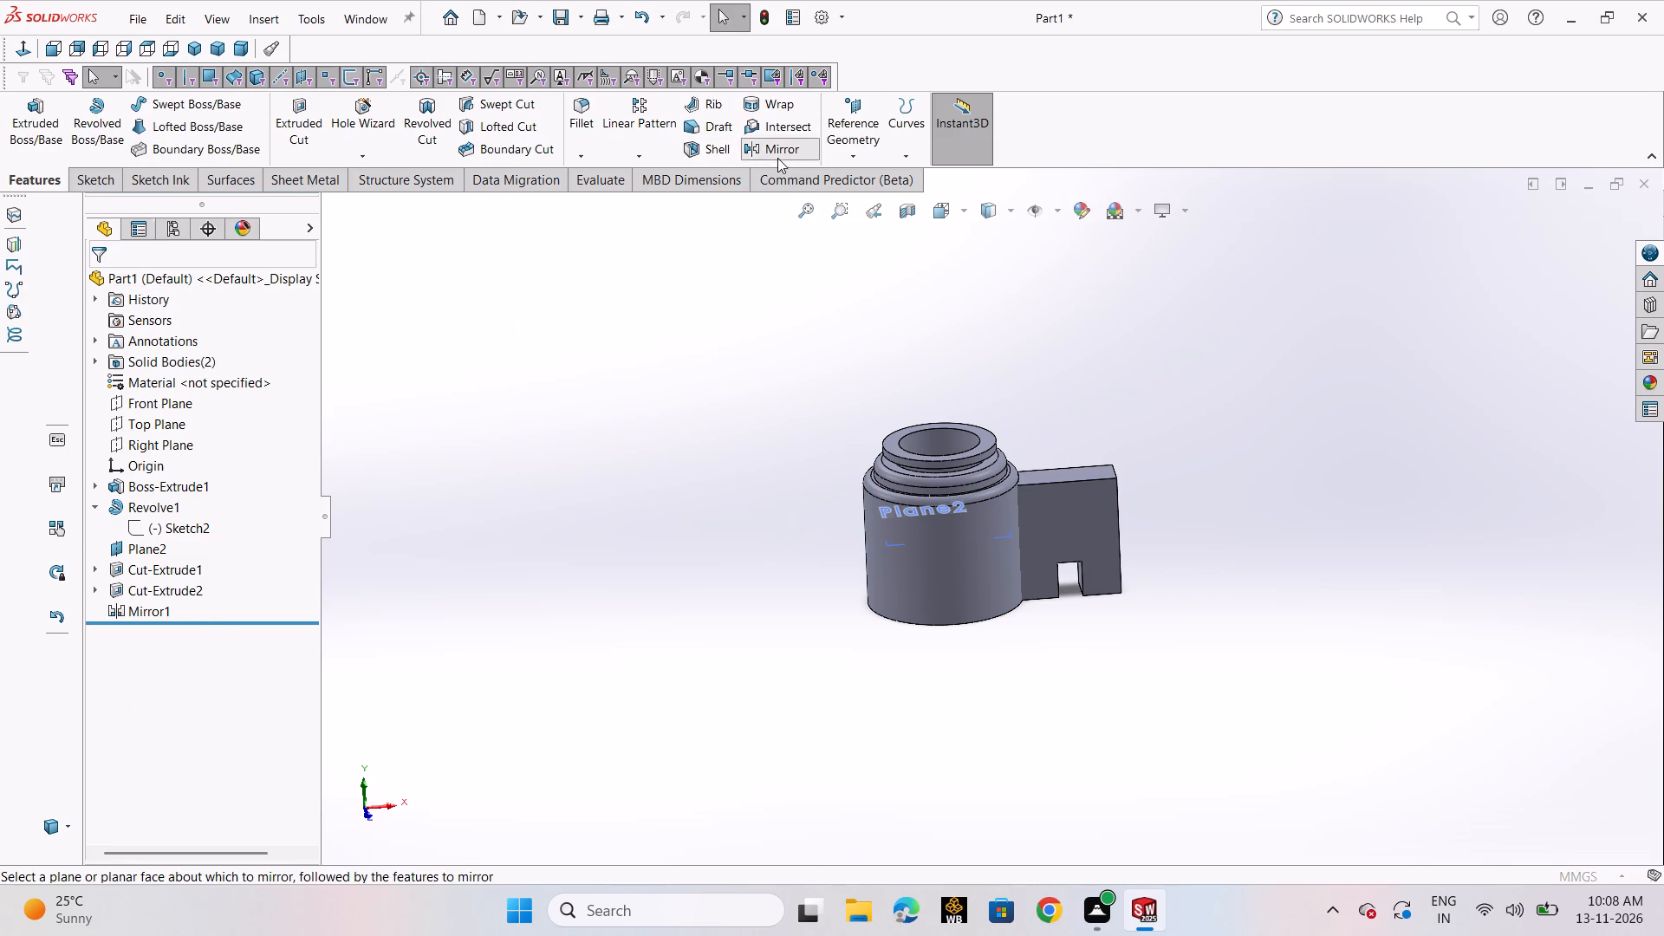
left_click(257, 587)
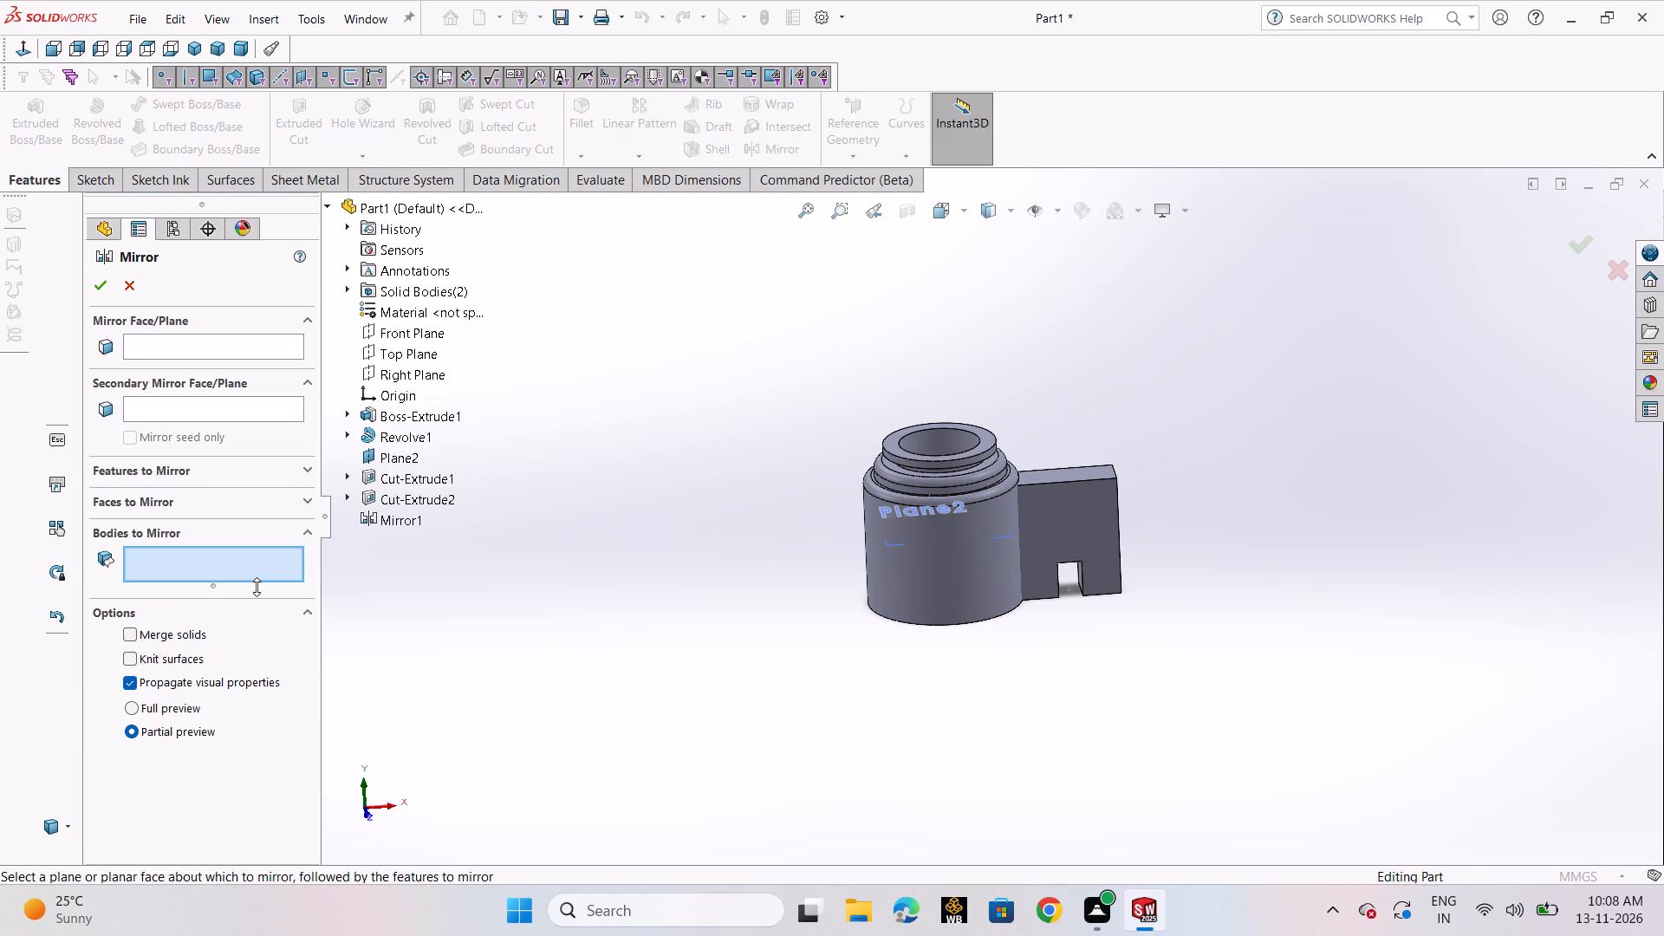
left_click(409, 477)
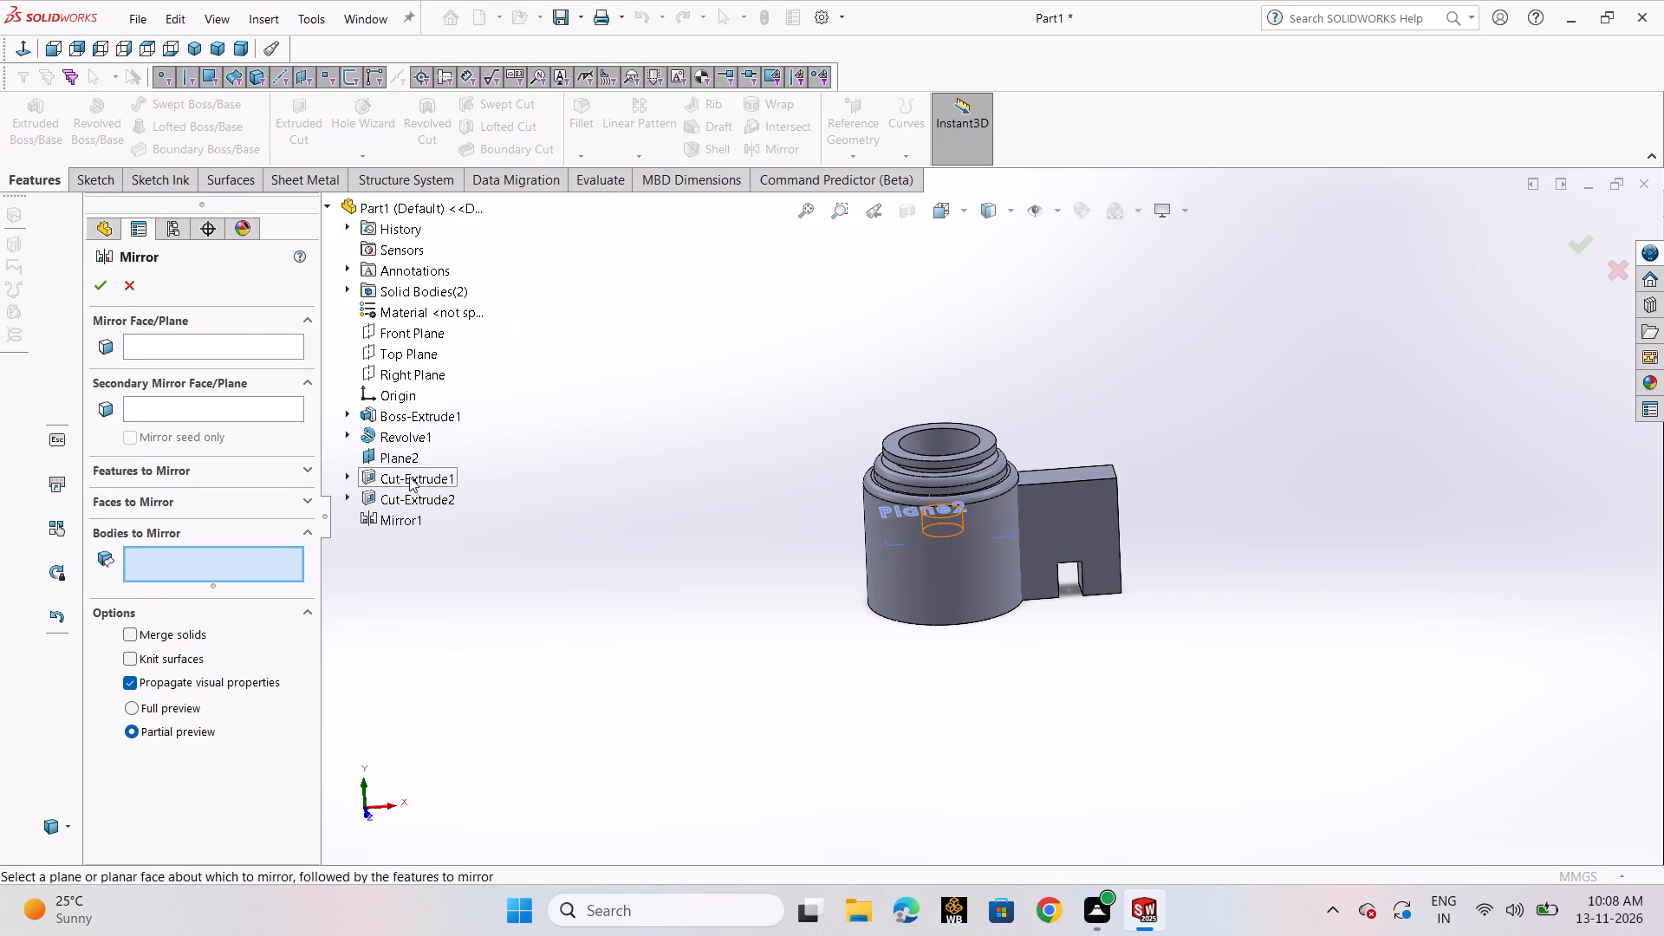
left_click(240, 340)
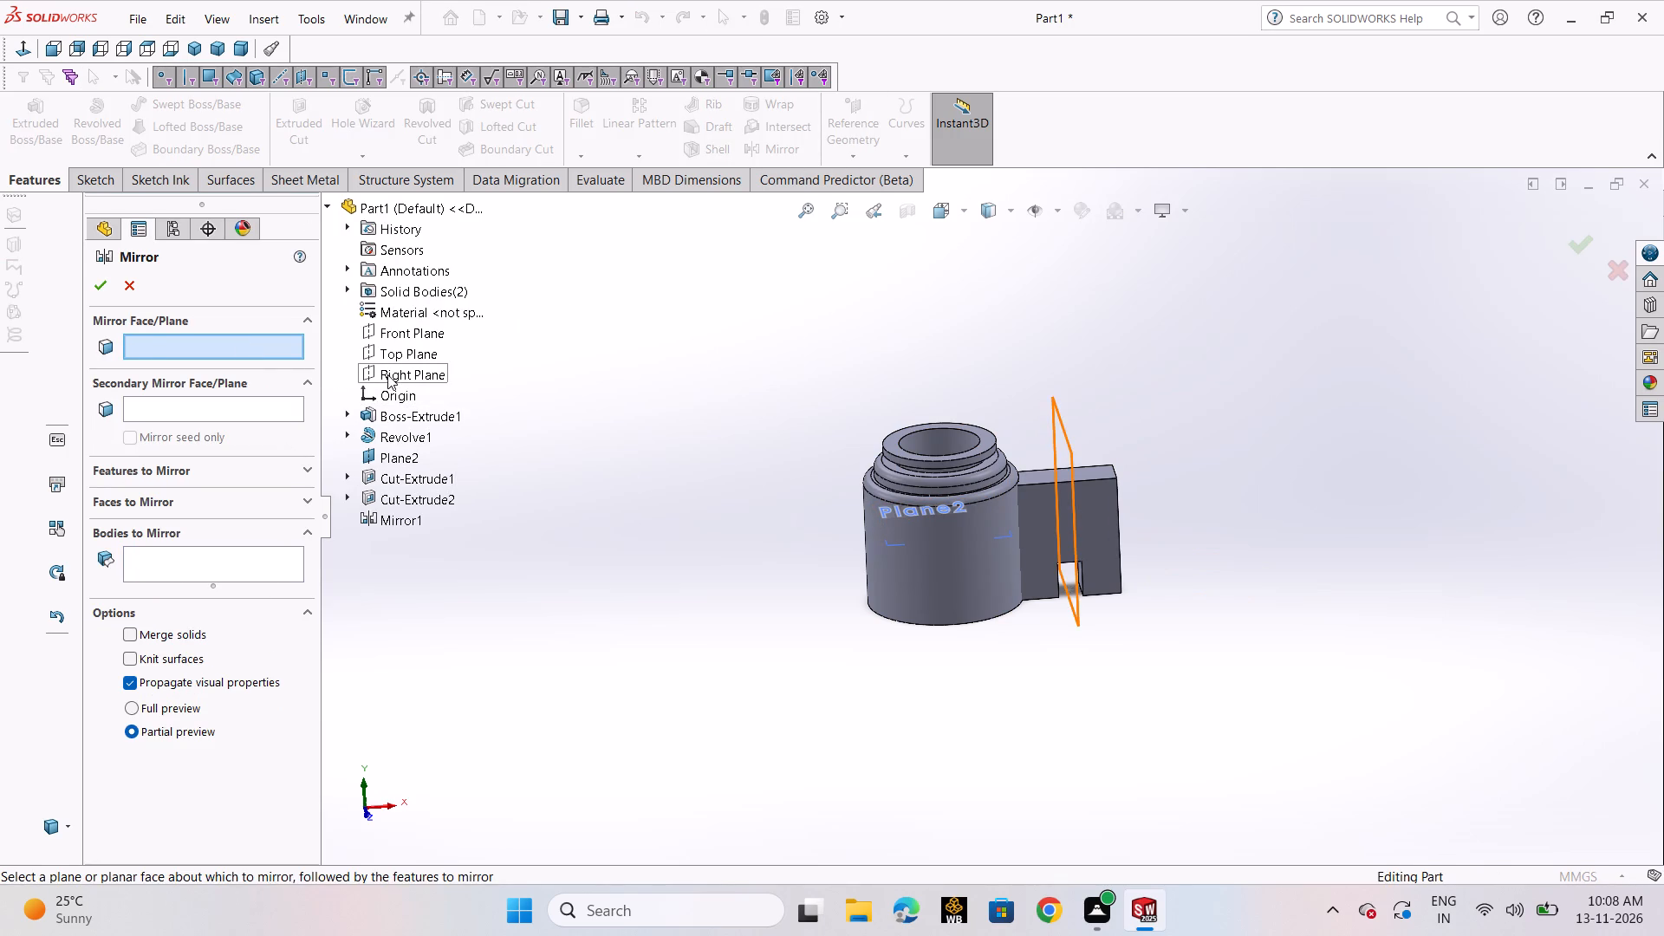
left_click(387, 374)
left_click(227, 560)
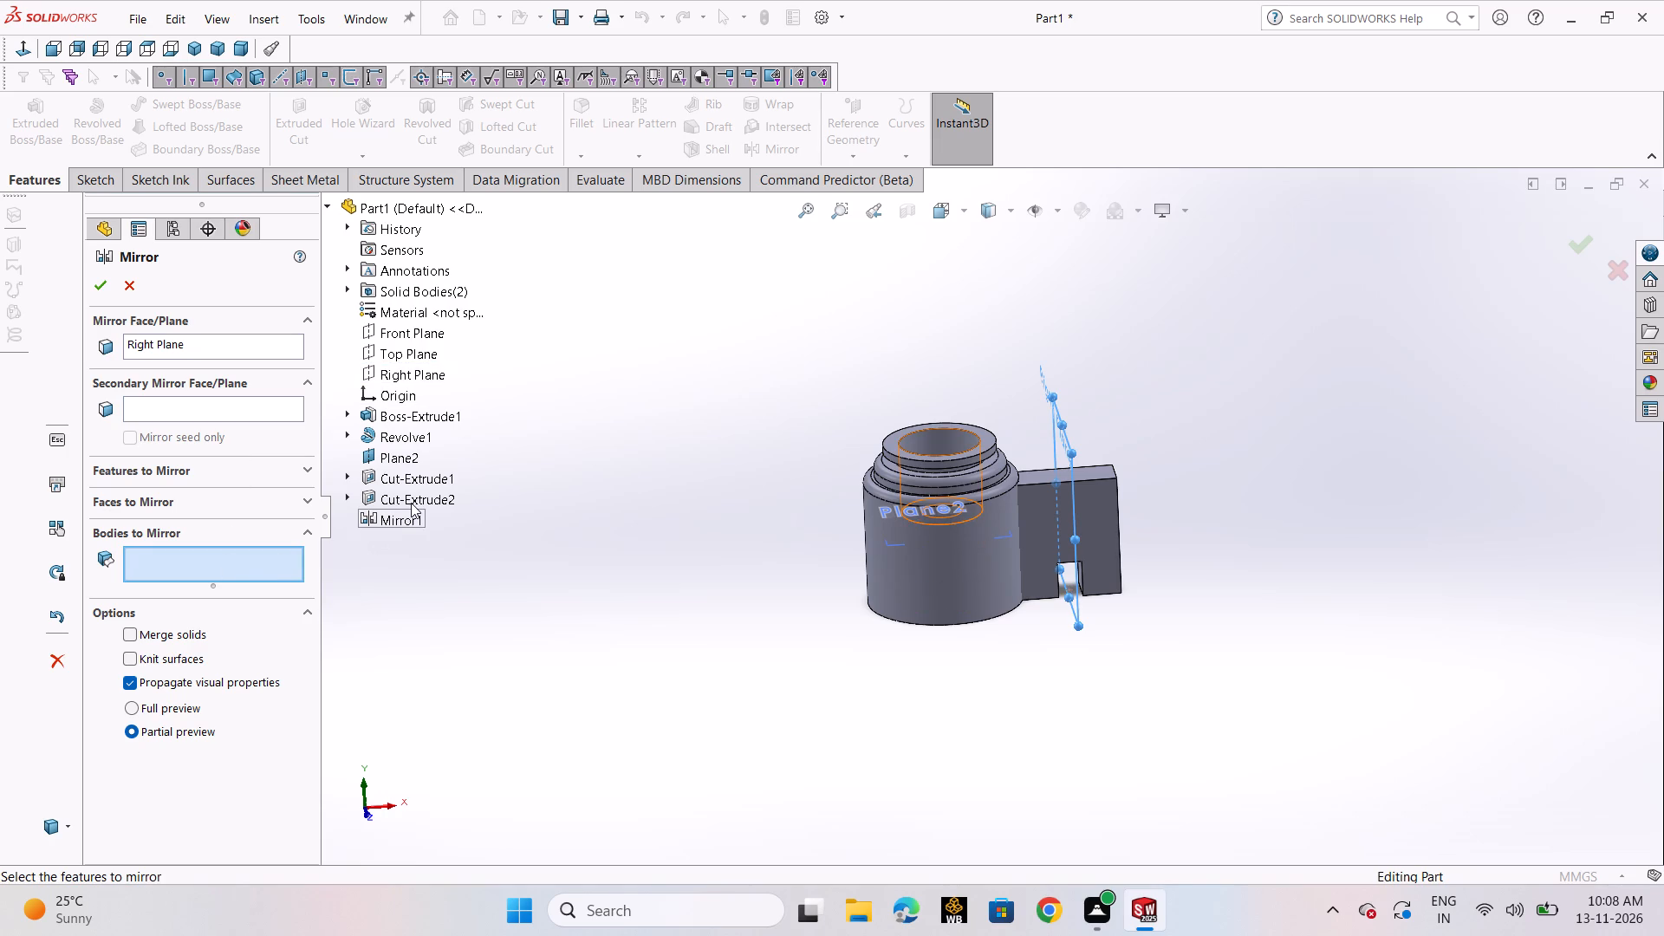
left_click(411, 502)
left_click(411, 478)
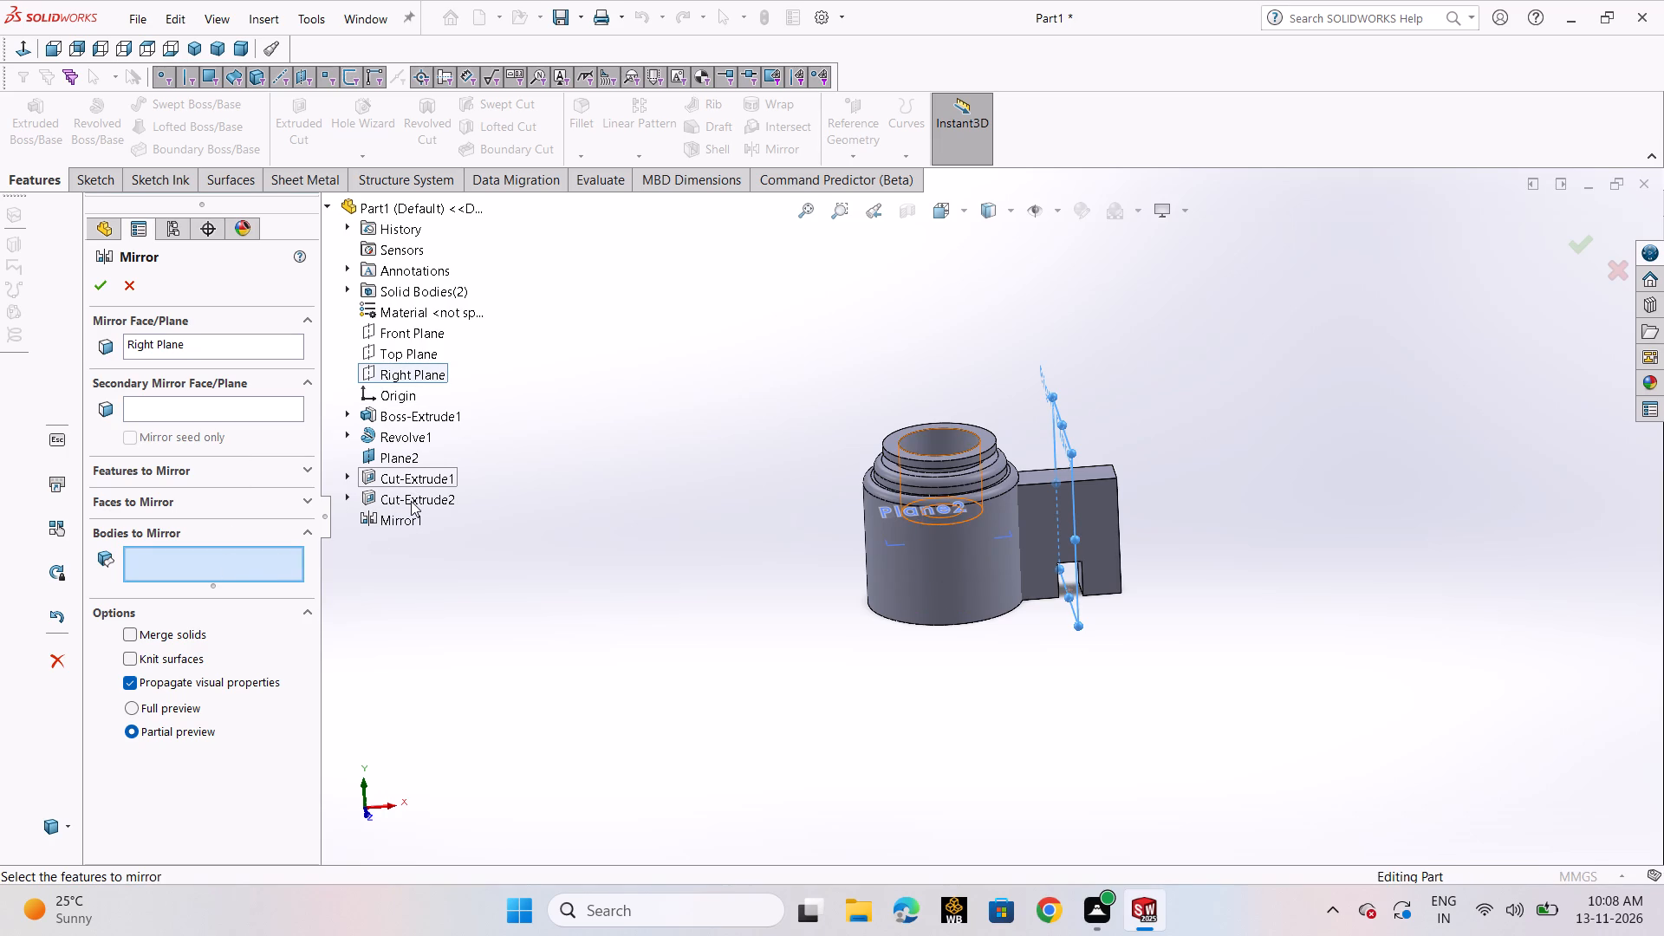
left_click(411, 501)
left_click(411, 501)
left_click(903, 566)
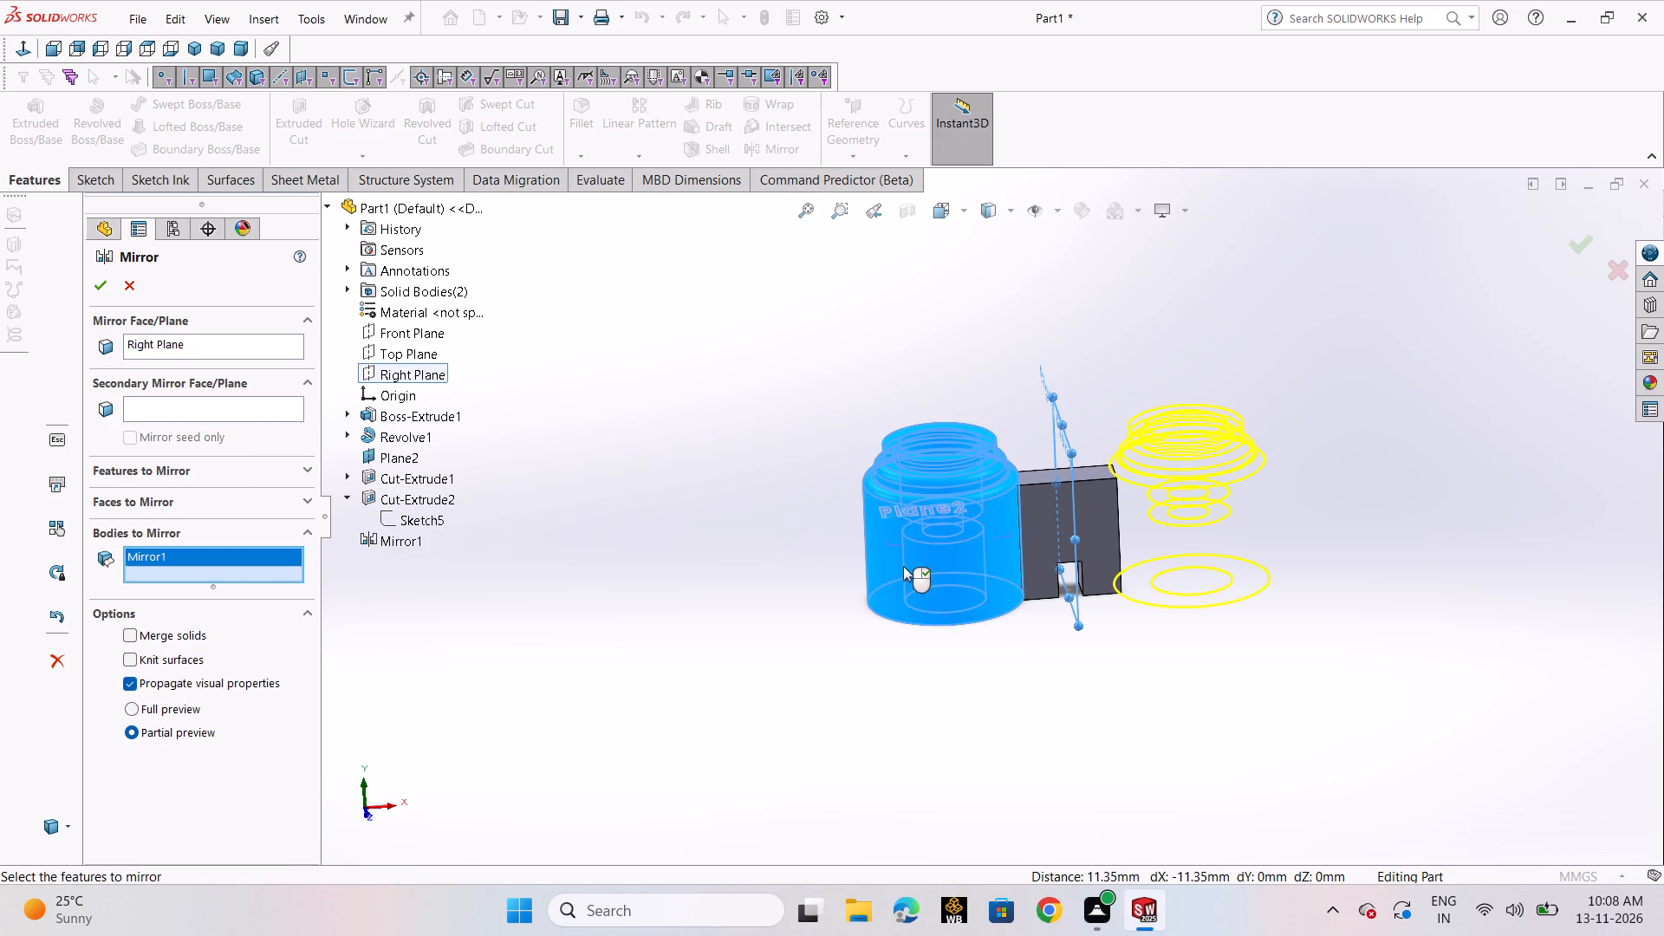
left_click(104, 291)
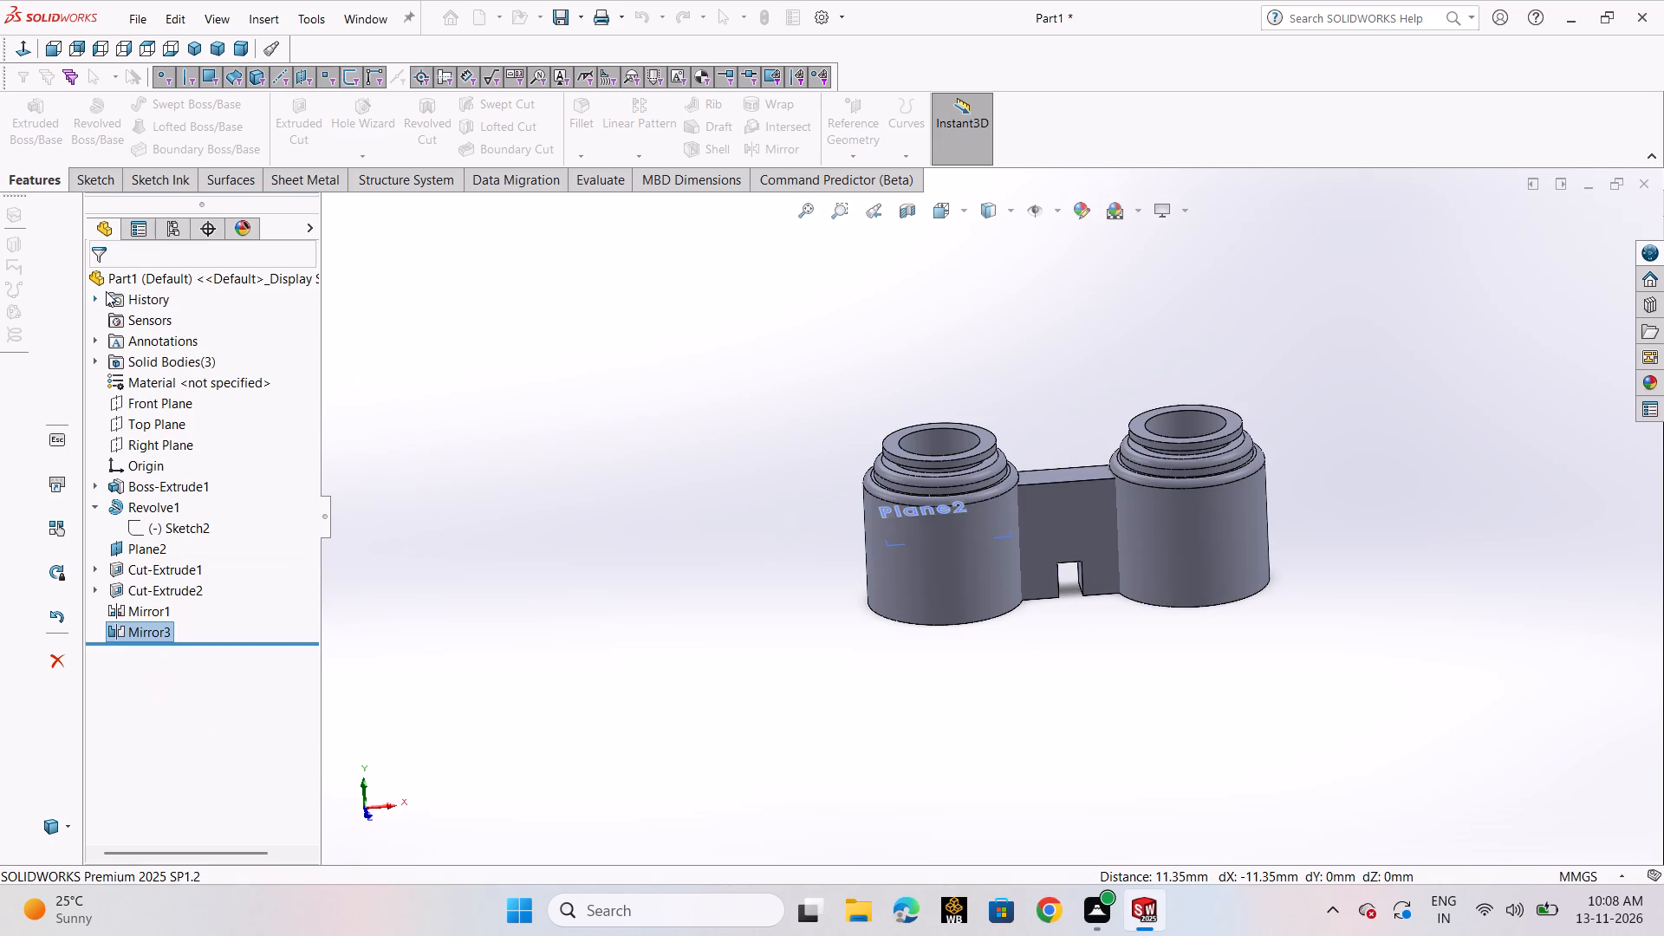
left_click(457, 431)
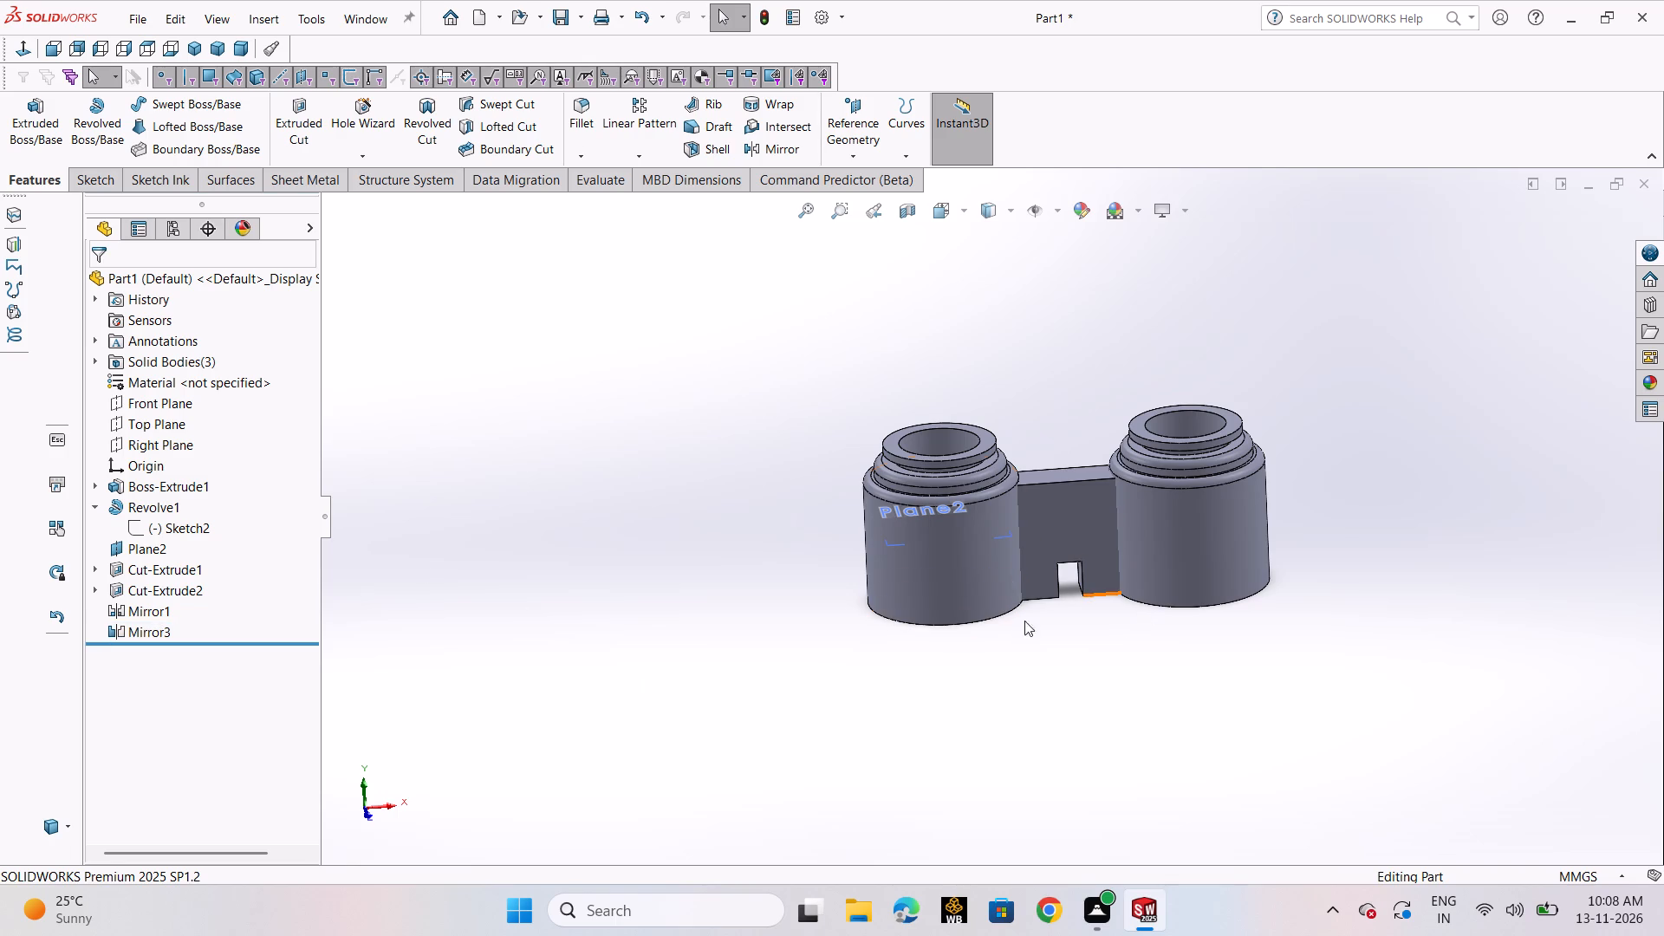
Hide all item types in the graphics view, including the display of Plane2.
left_click(1036, 225)
Examine the mirrored bodies from several angles and preview a Front Plane section through their bores, without keeping the section.
scroll(1272, 711, "up", 3)
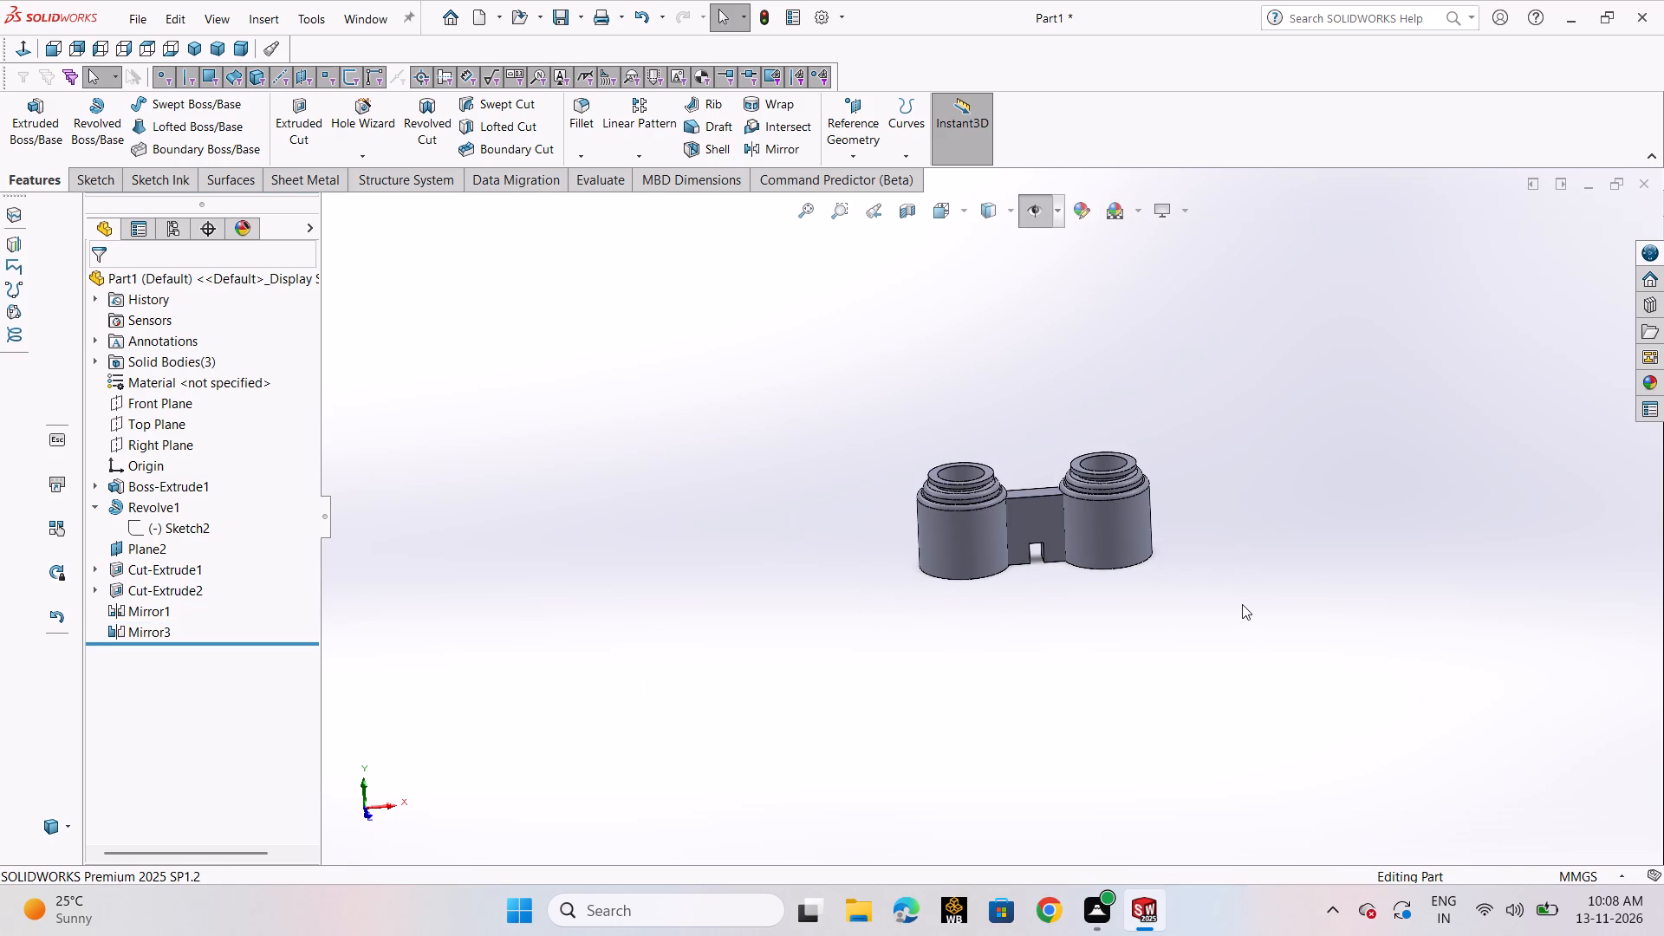
middle_click_drag(1234, 615, 1216, 569)
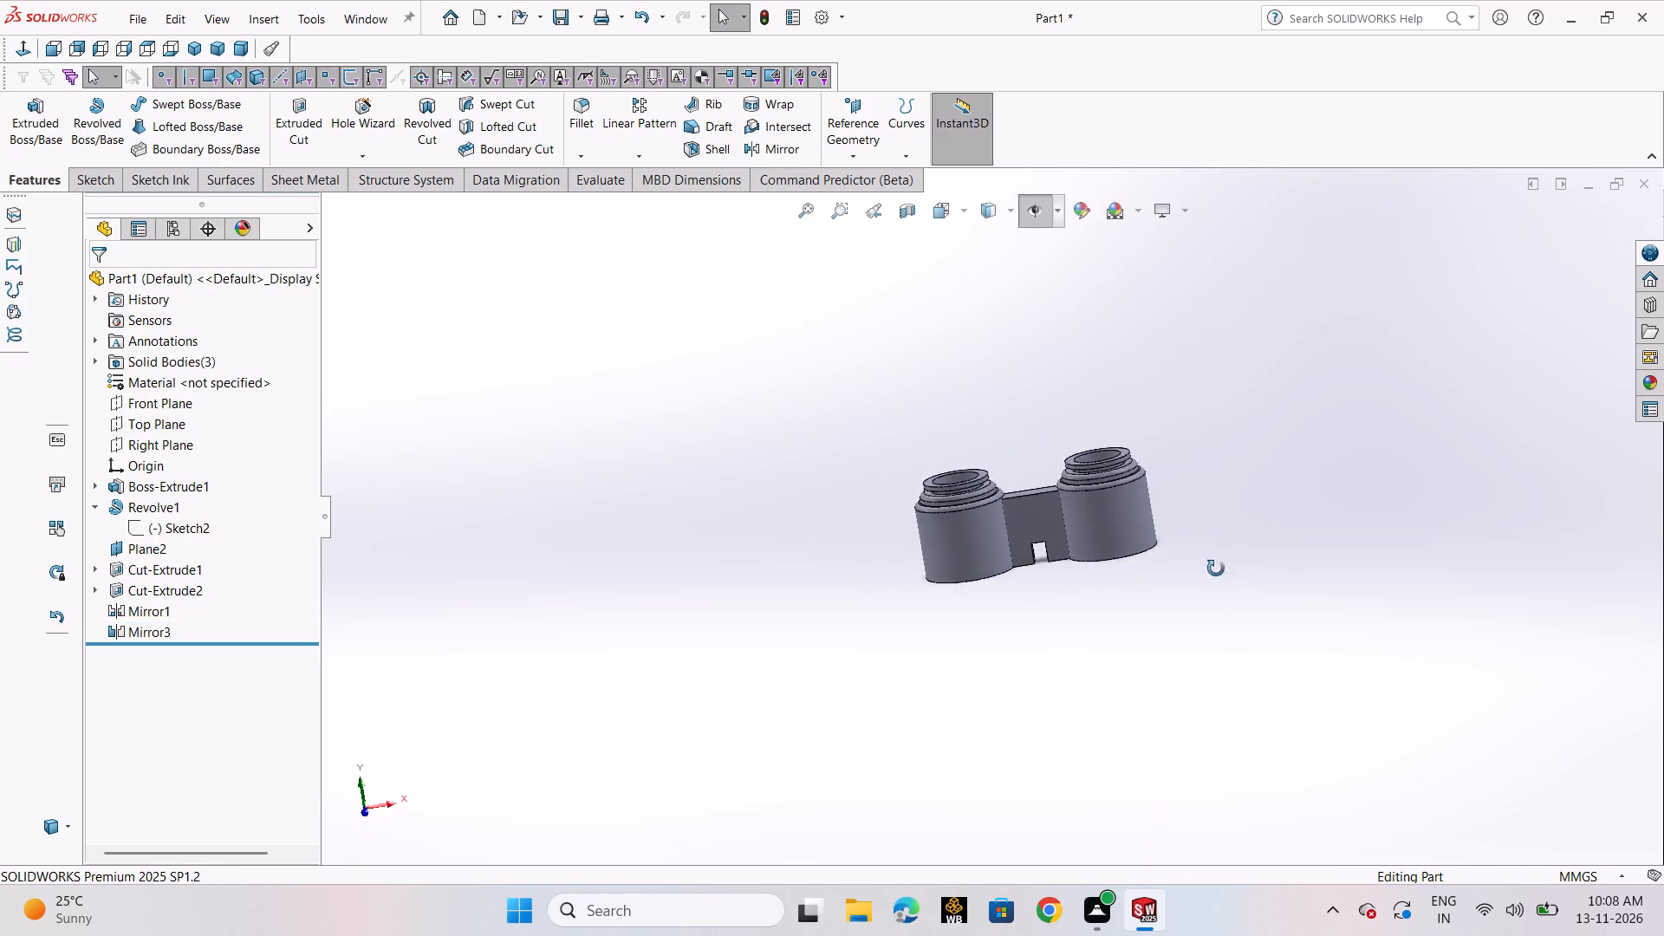
middle_click_drag(1216, 569, 1135, 574)
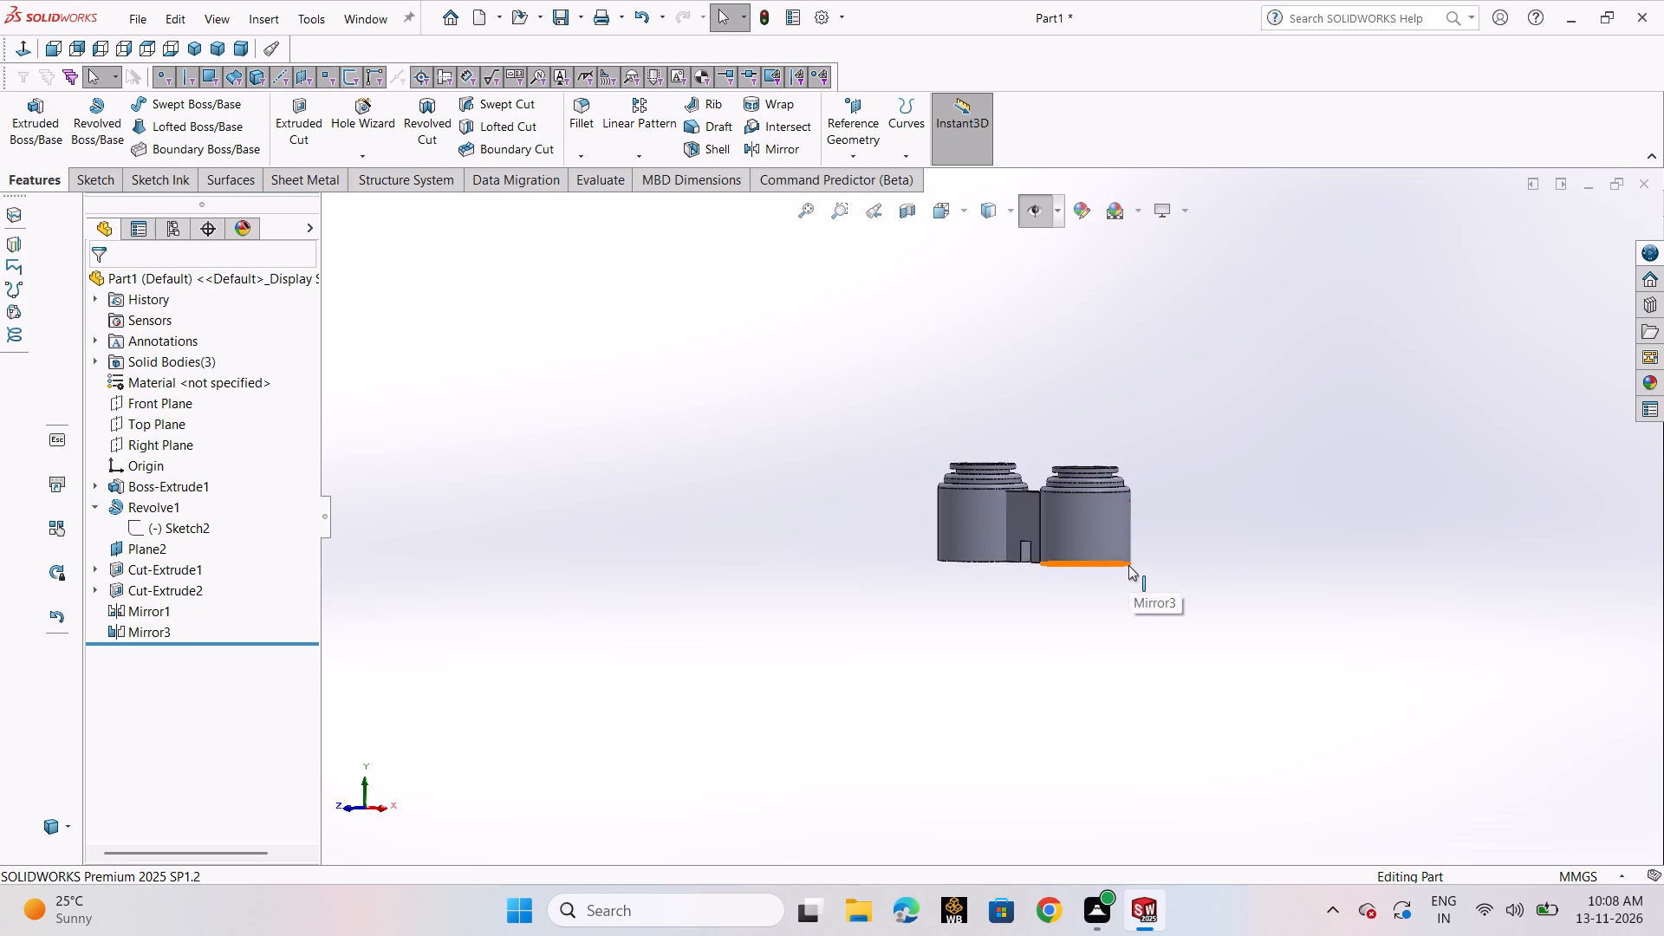
left_click(908, 226)
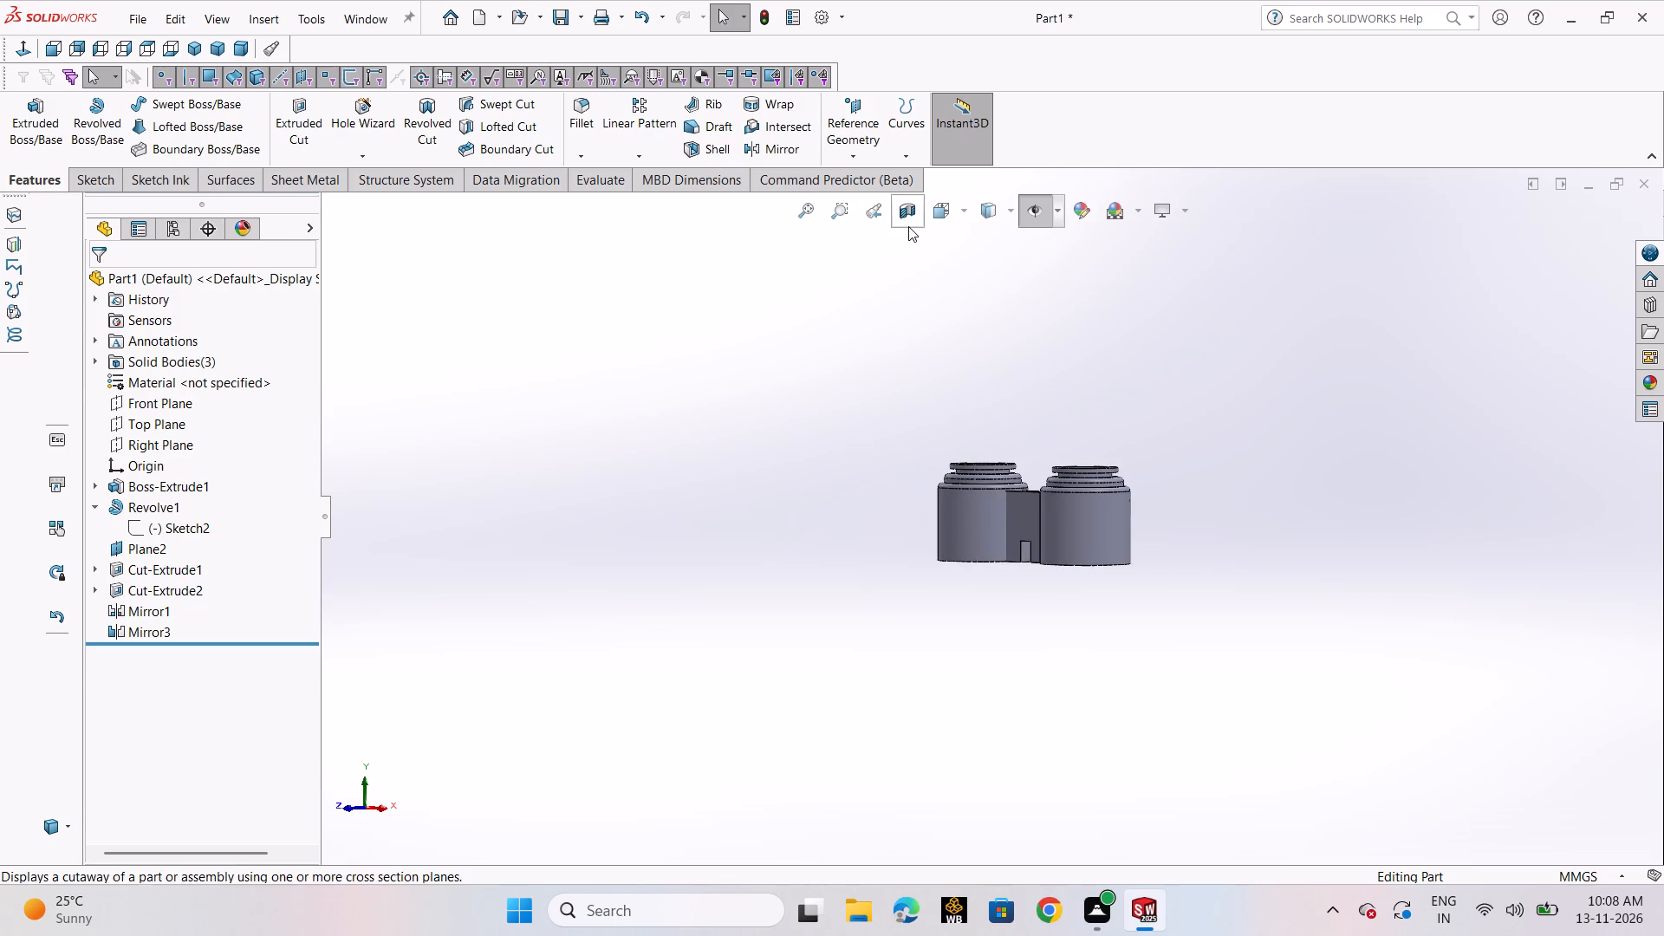
middle_click_drag(1131, 554, 1233, 505)
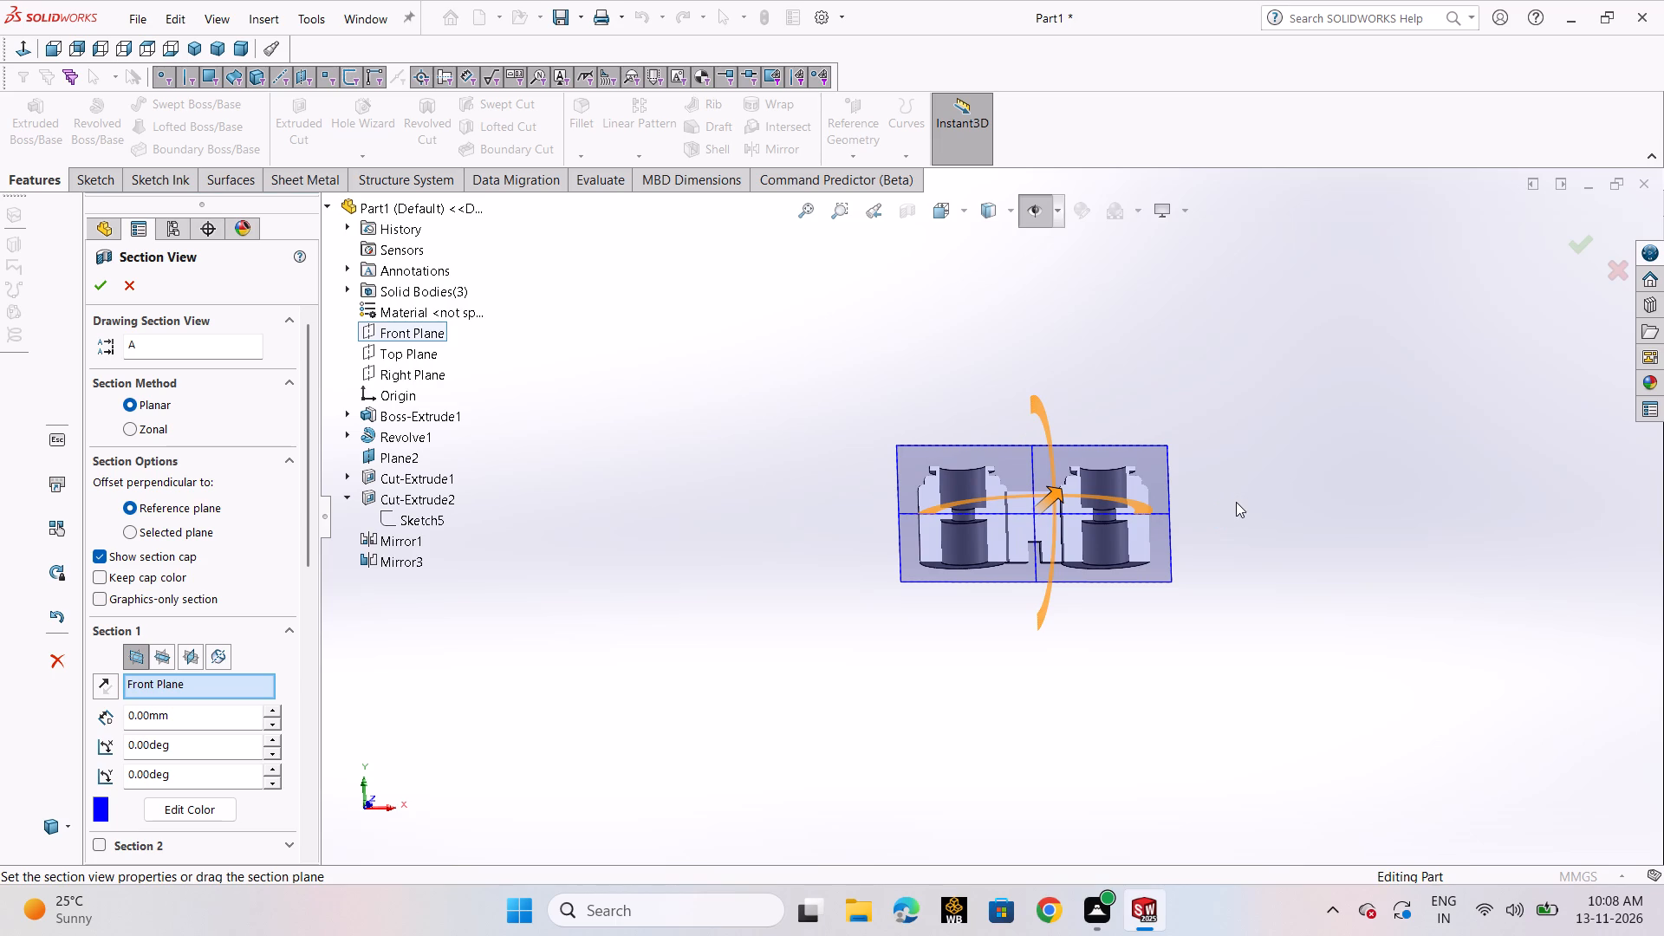
left_click(1242, 464)
scroll(1179, 470, "down", 4)
scroll(1147, 450, "up", 1)
scroll(1155, 441, "down", 1)
scroll(1155, 441, "up", 3)
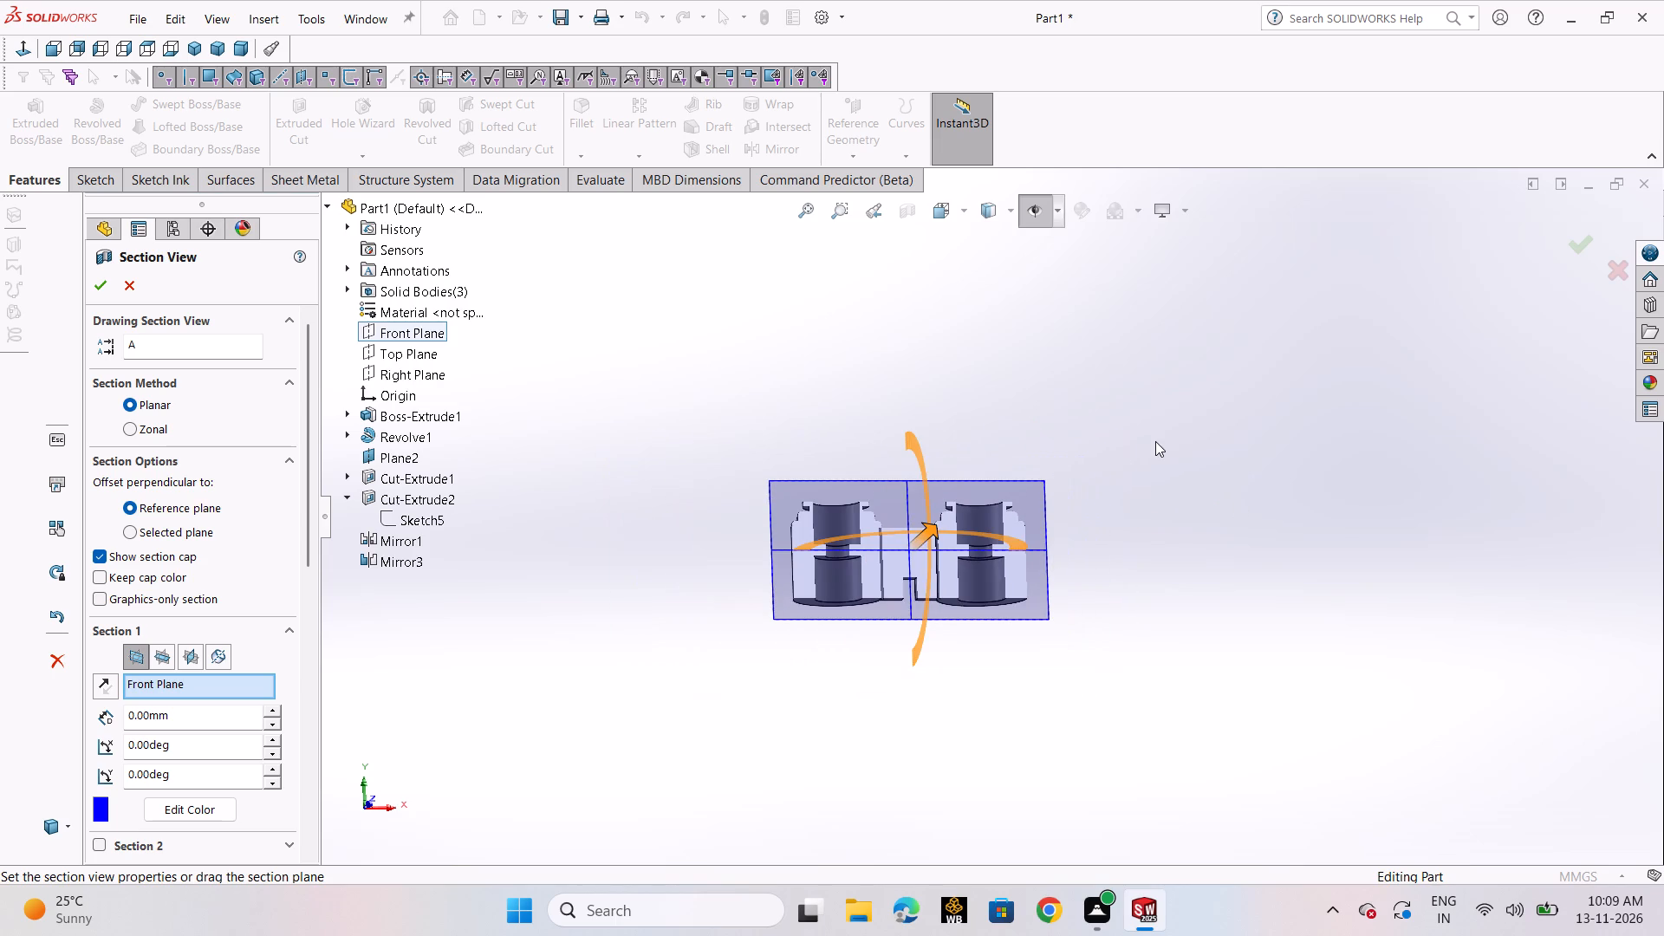
left_click(123, 296)
left_click(650, 474)
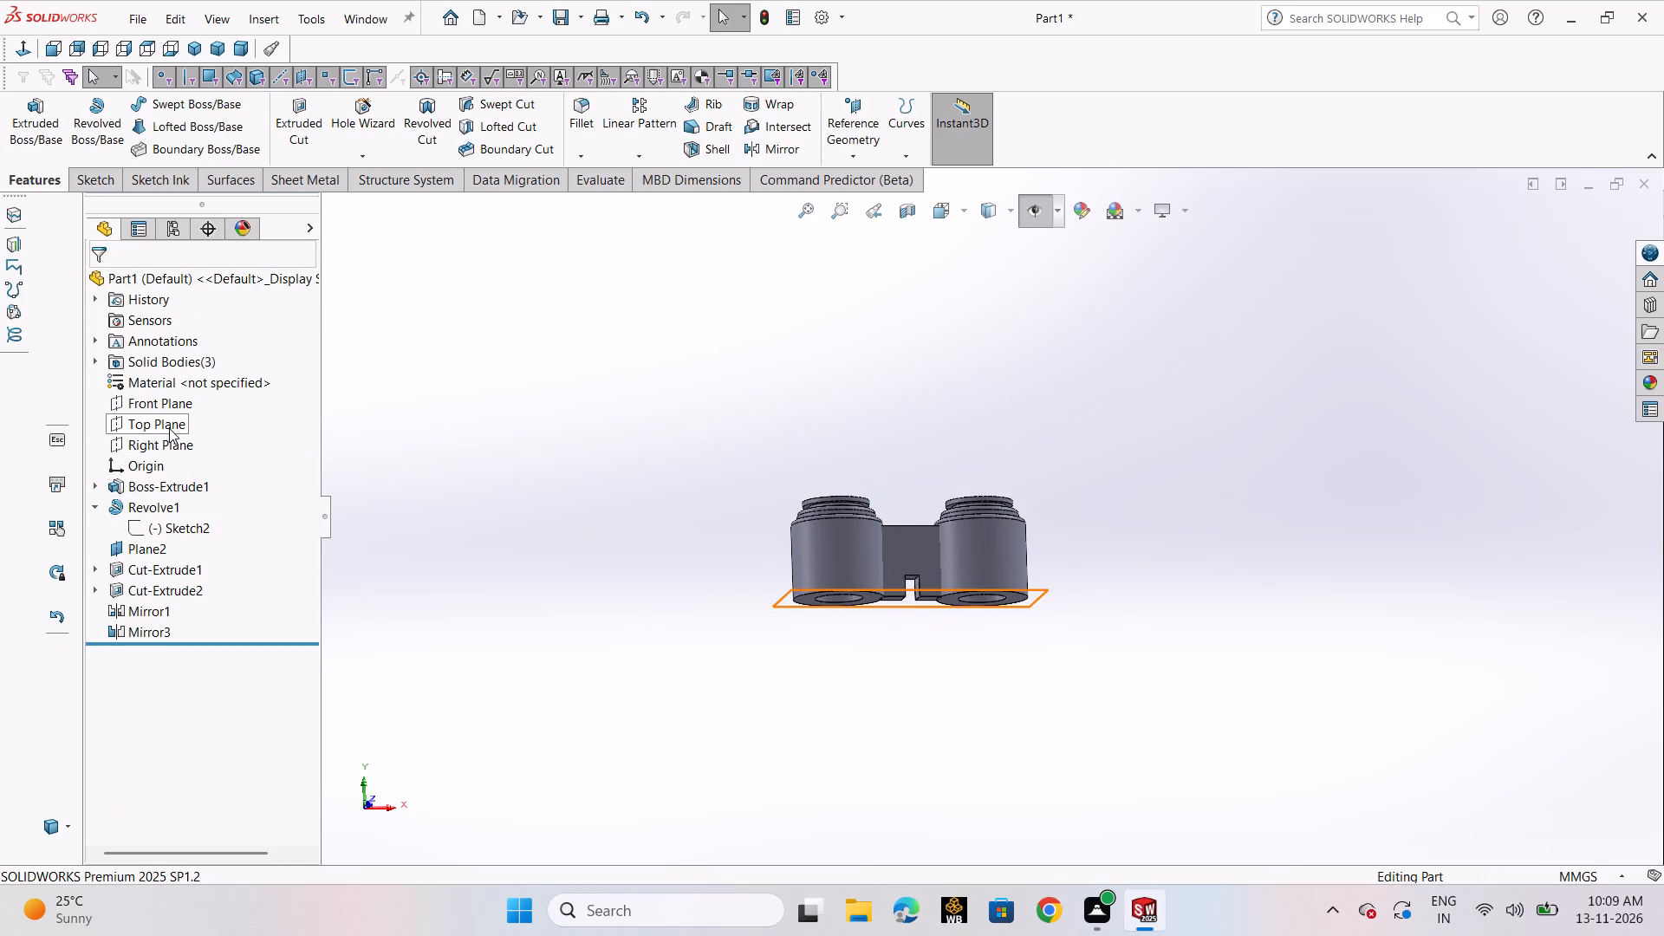
Start a sketch on the Front Plane with the model cut open by a planar section view at the Front Plane.
left_click(172, 404)
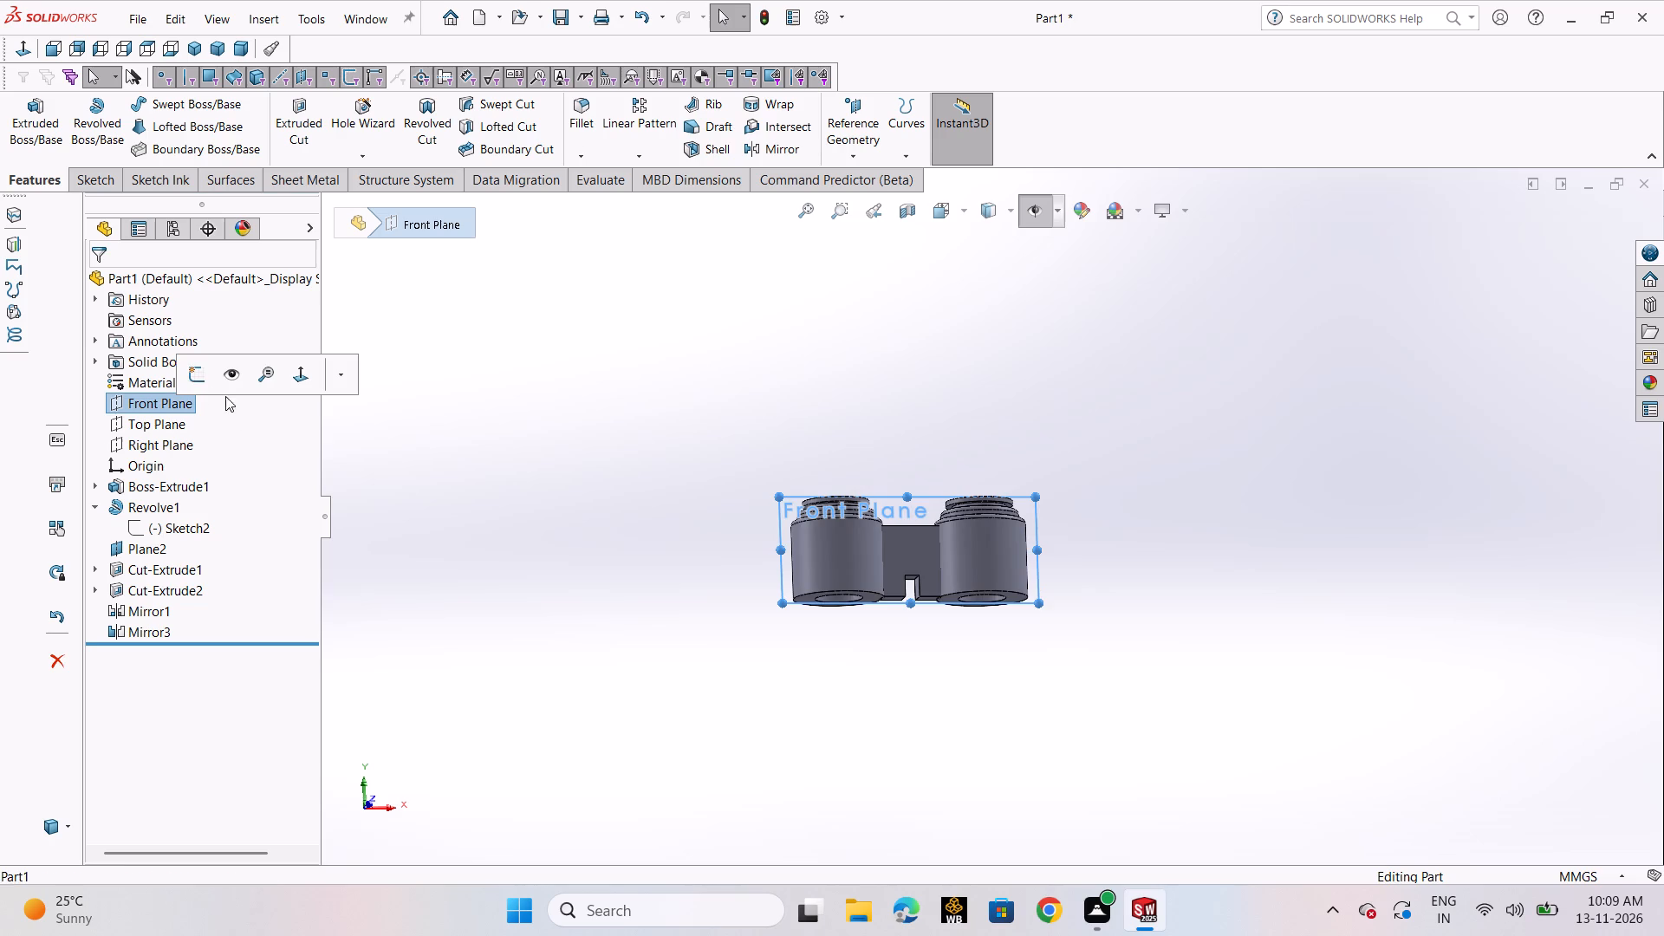
left_click(201, 387)
left_click(907, 224)
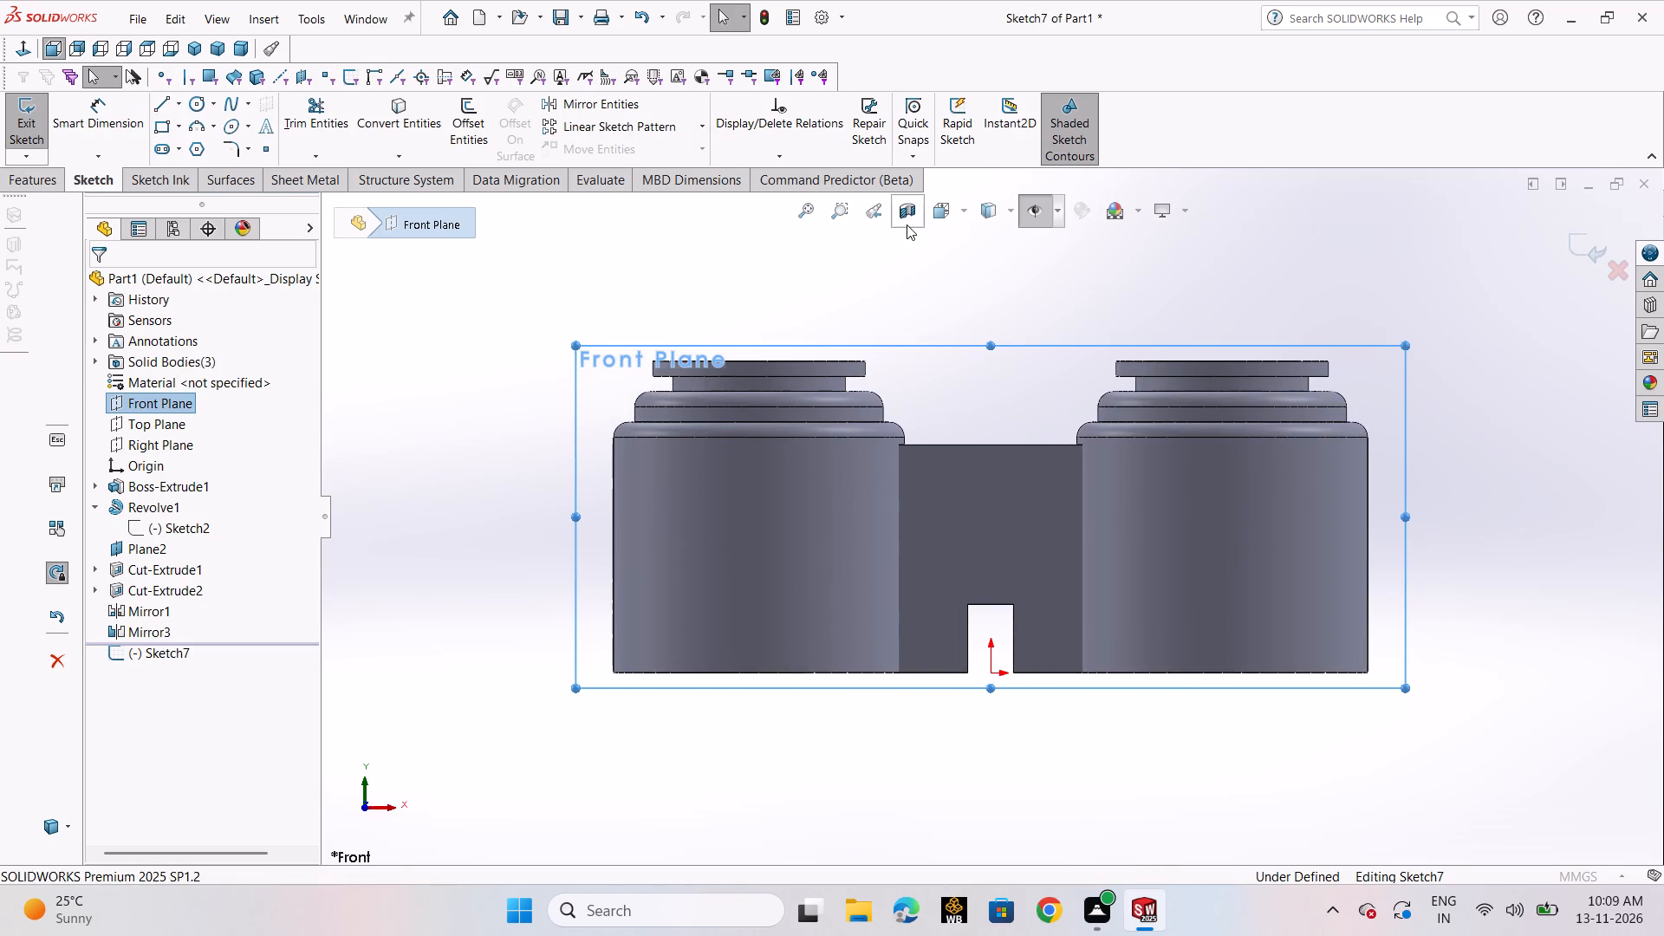
left_click(547, 262)
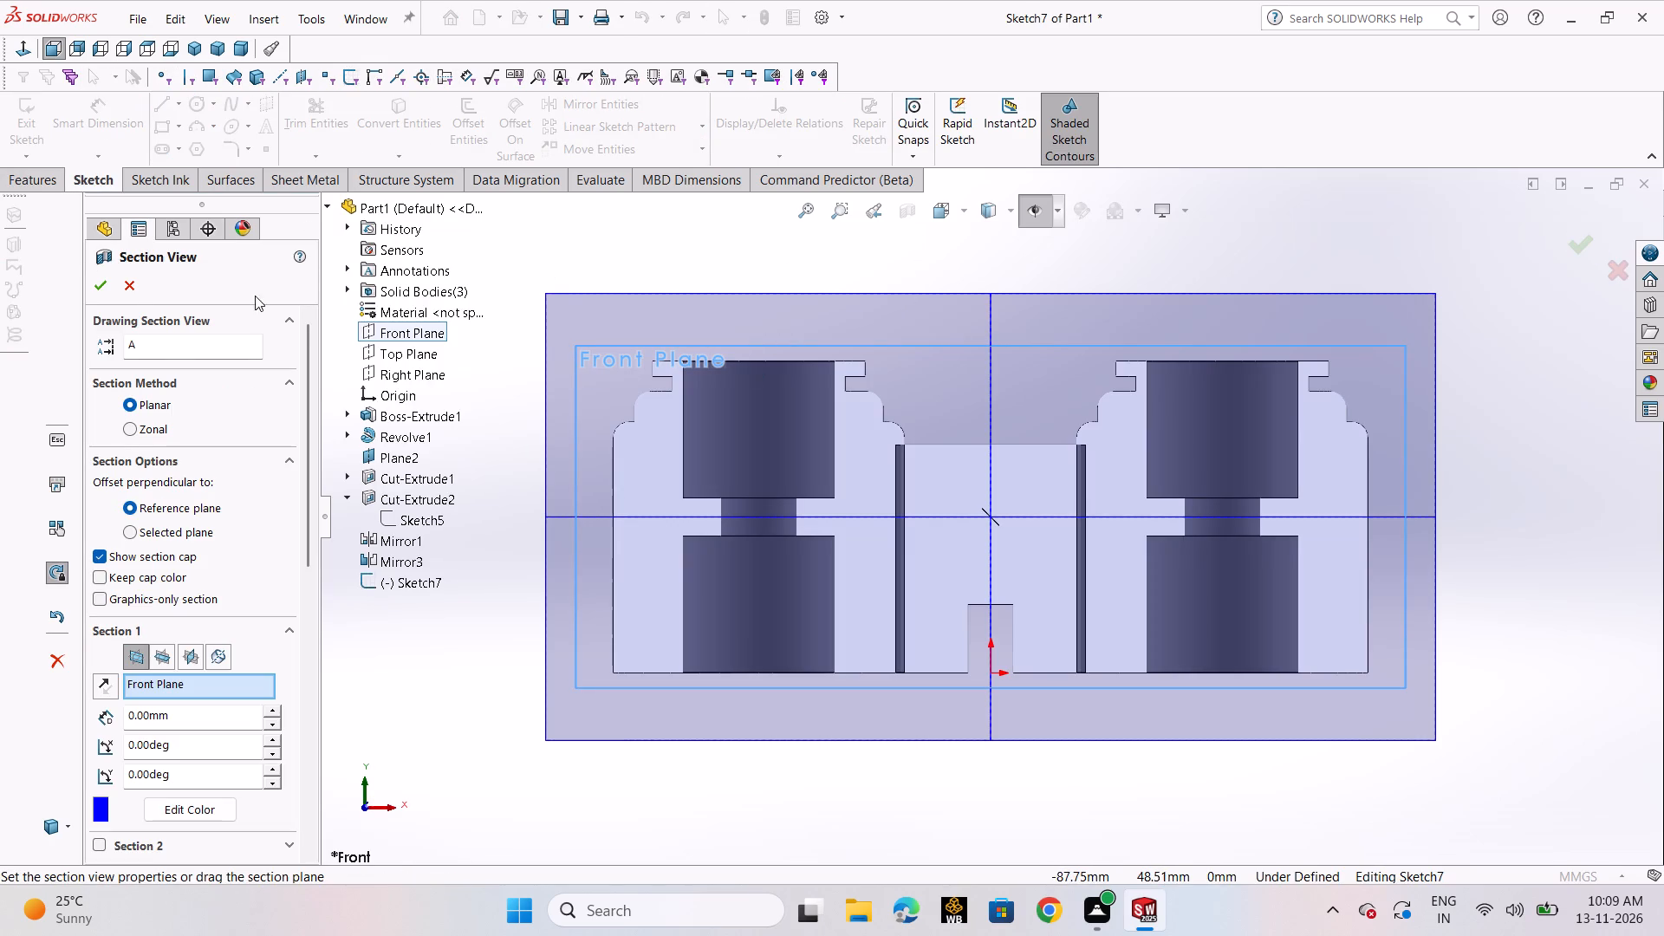
left_click(98, 287)
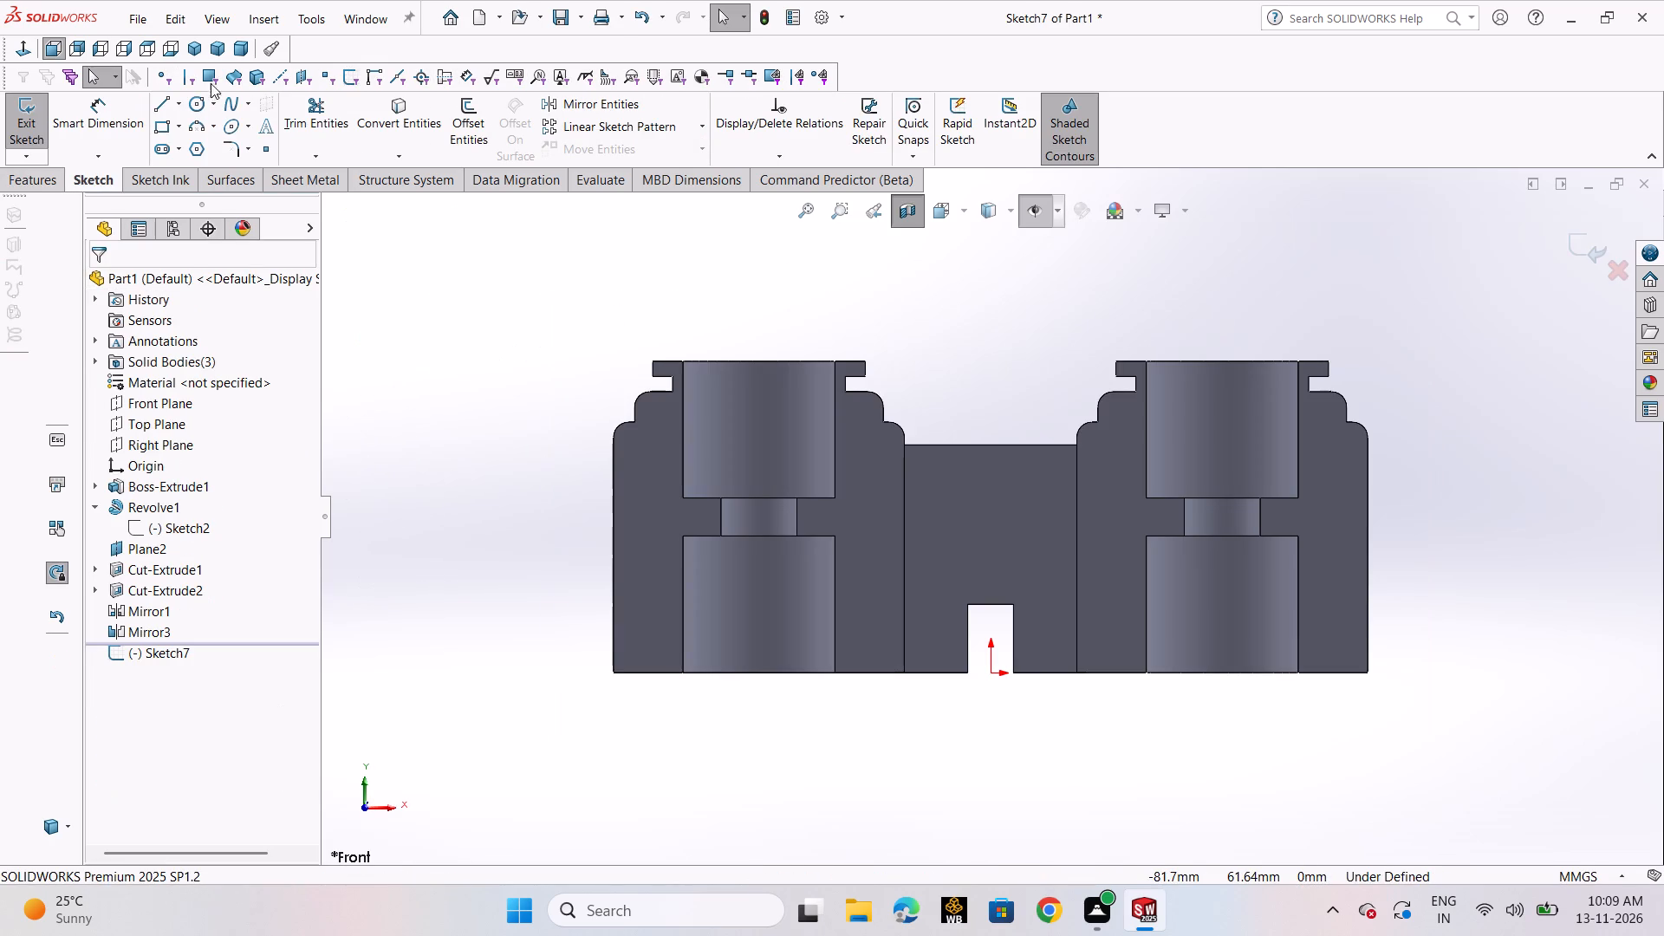
Sketch a center rectangle about 4 mm wide and 5 mm high, centred on the outer wall line of the left body's lower bore.
left_click(172, 104)
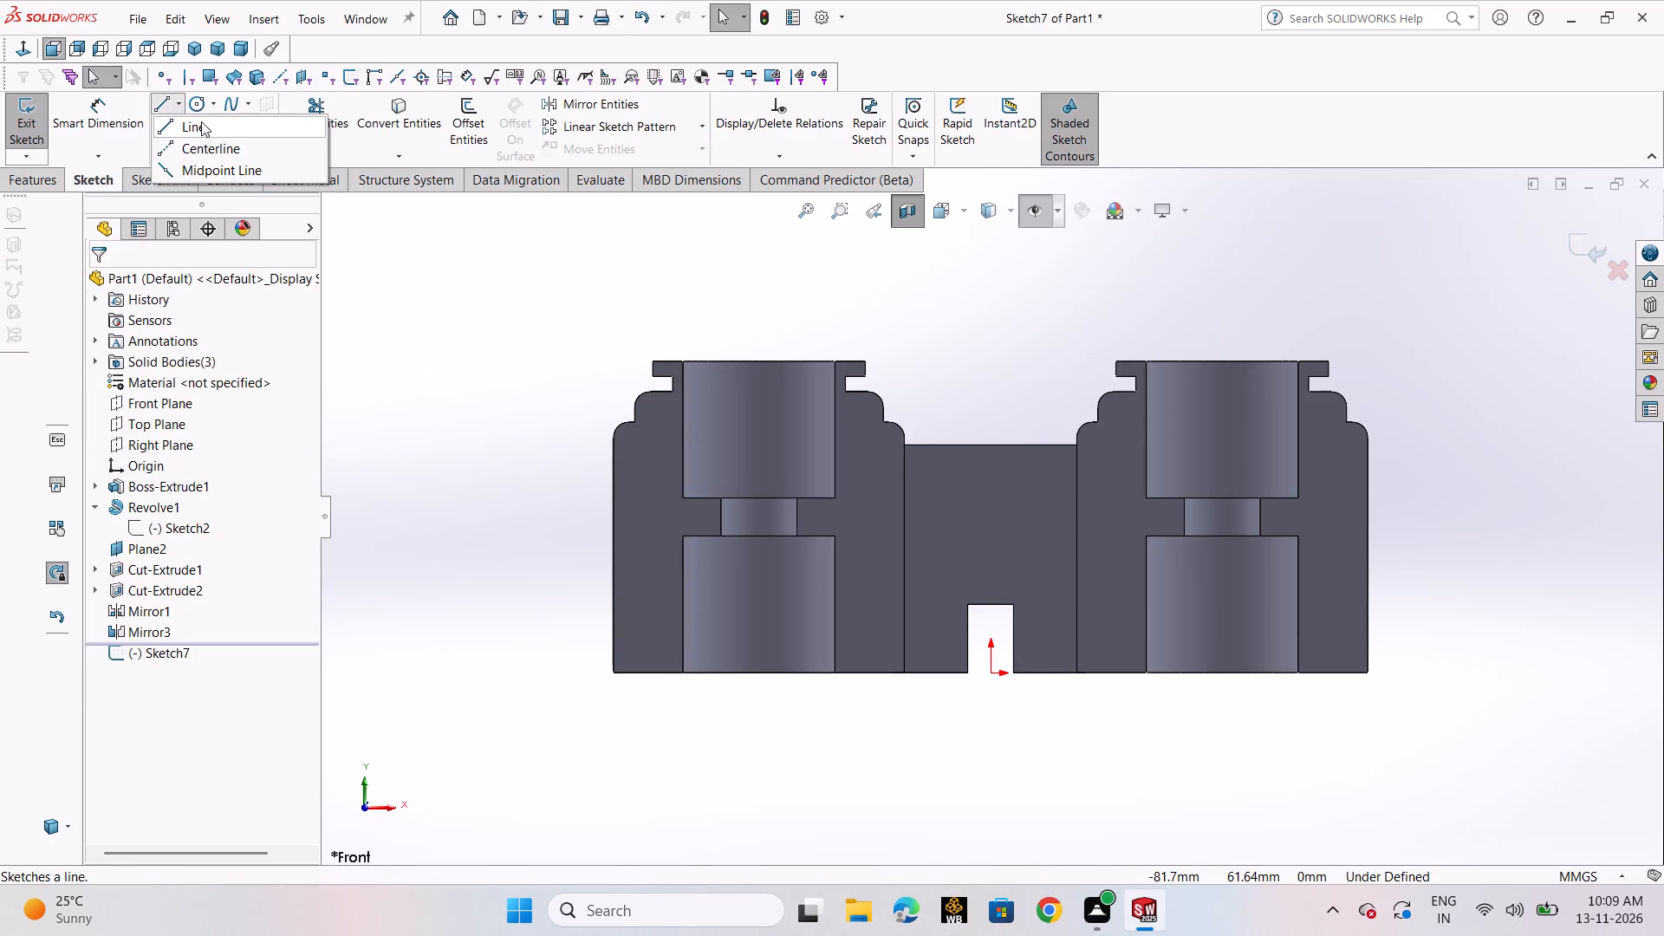
left_click(170, 106)
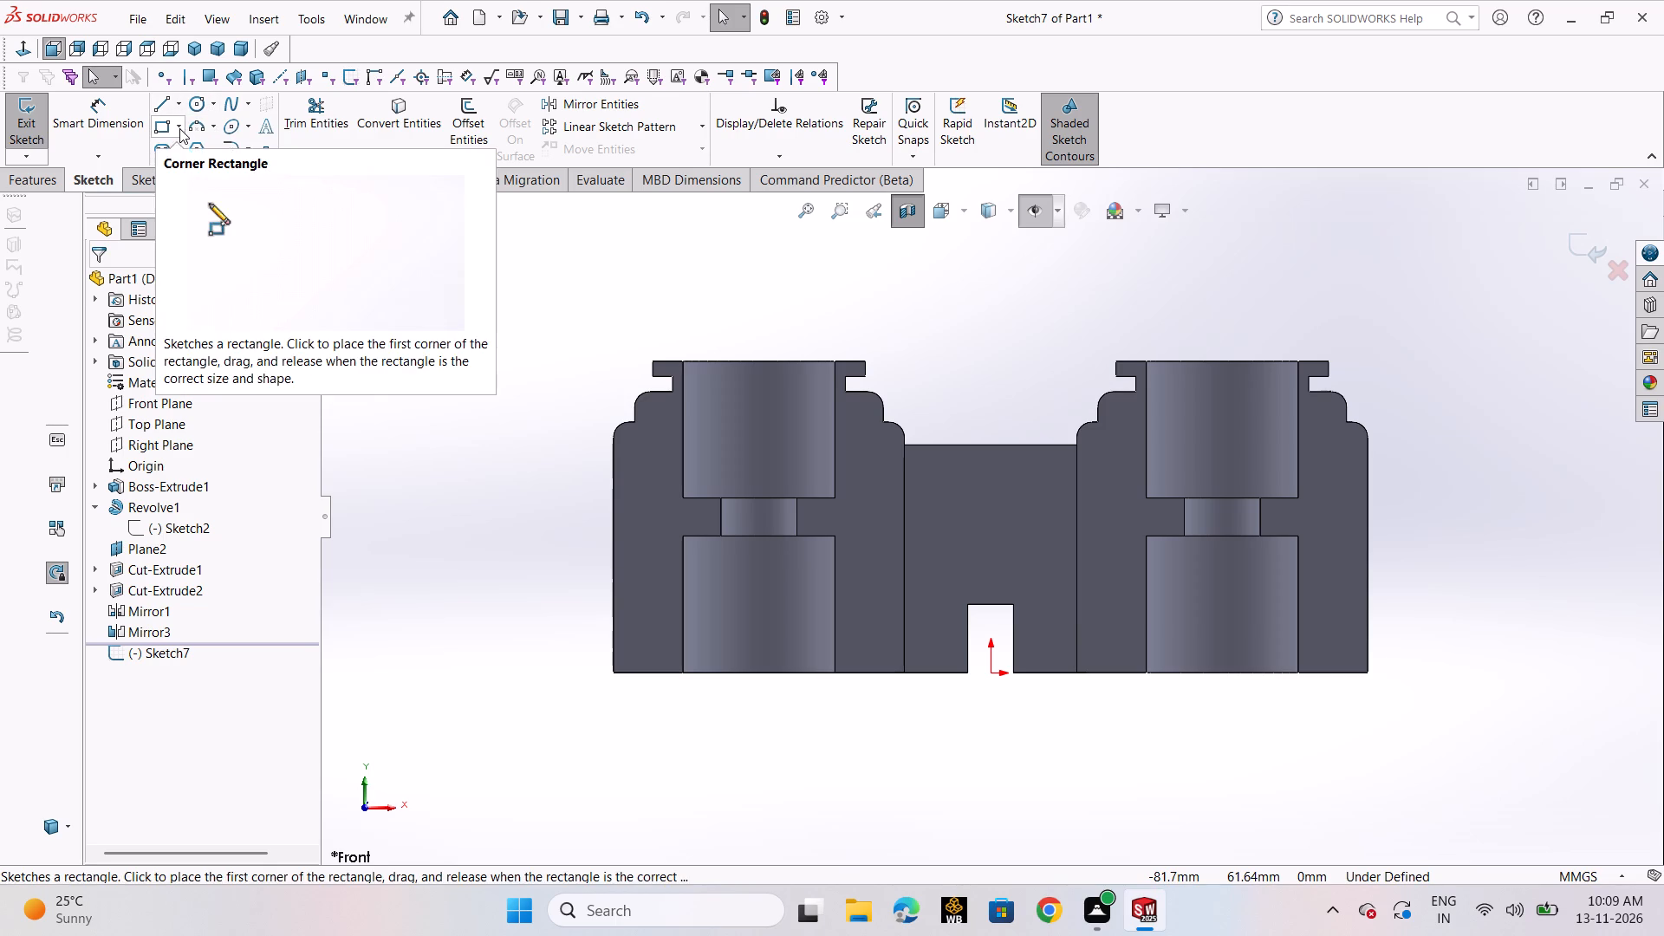
left_click(168, 127)
left_click(191, 162)
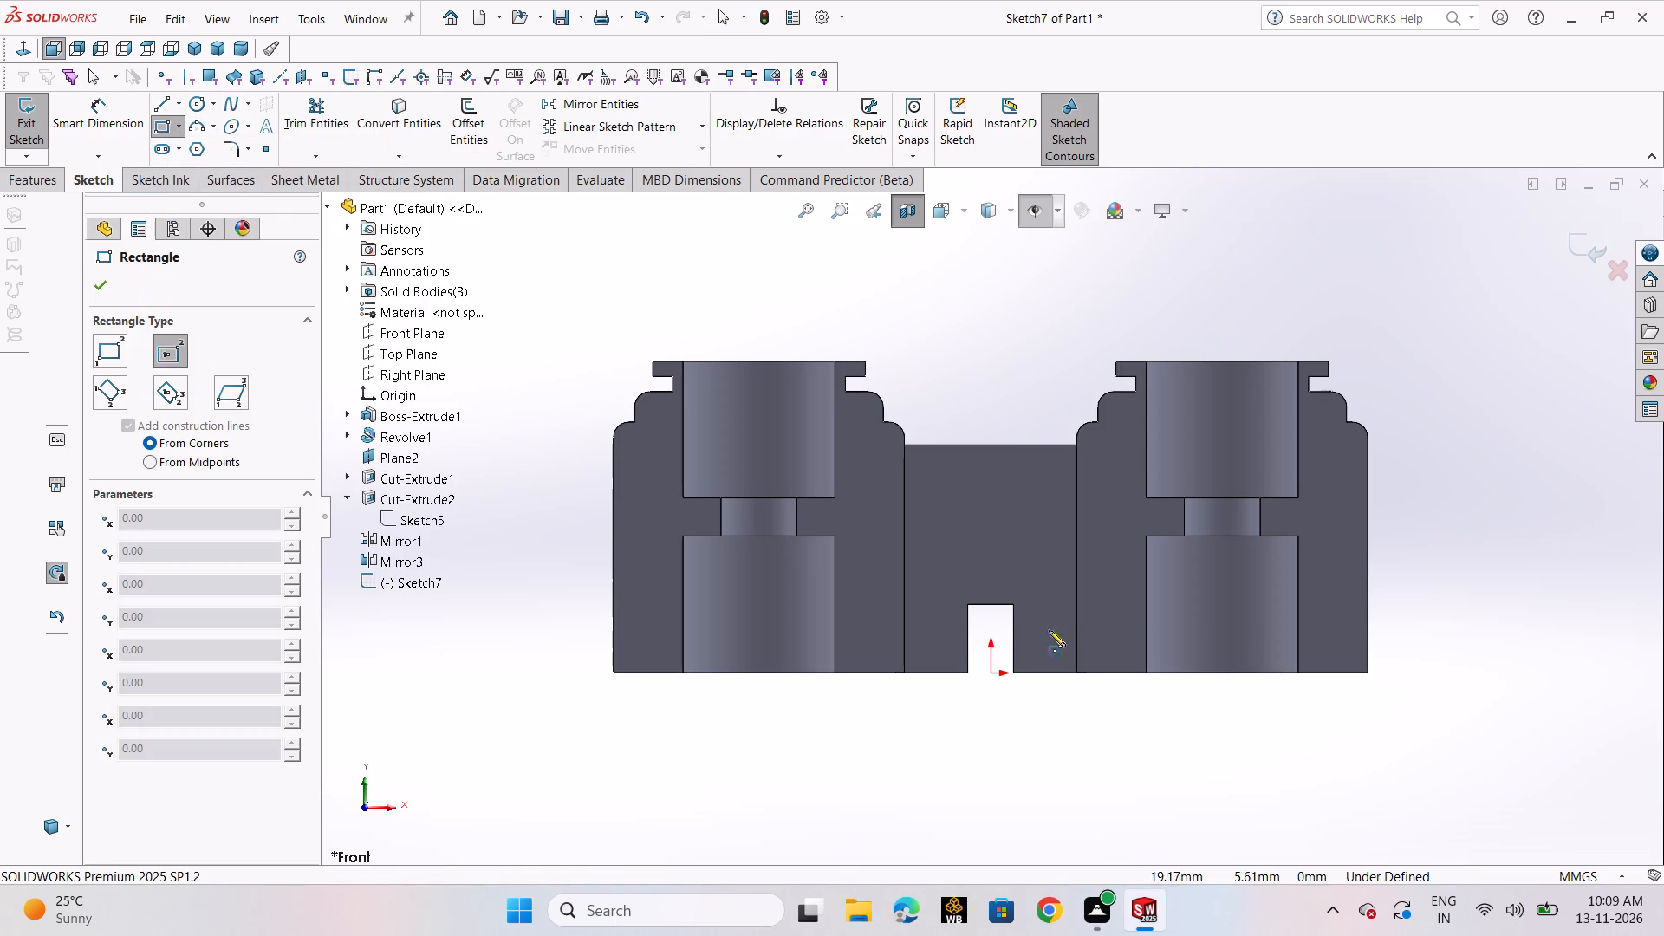
scroll(764, 615, "down", 3)
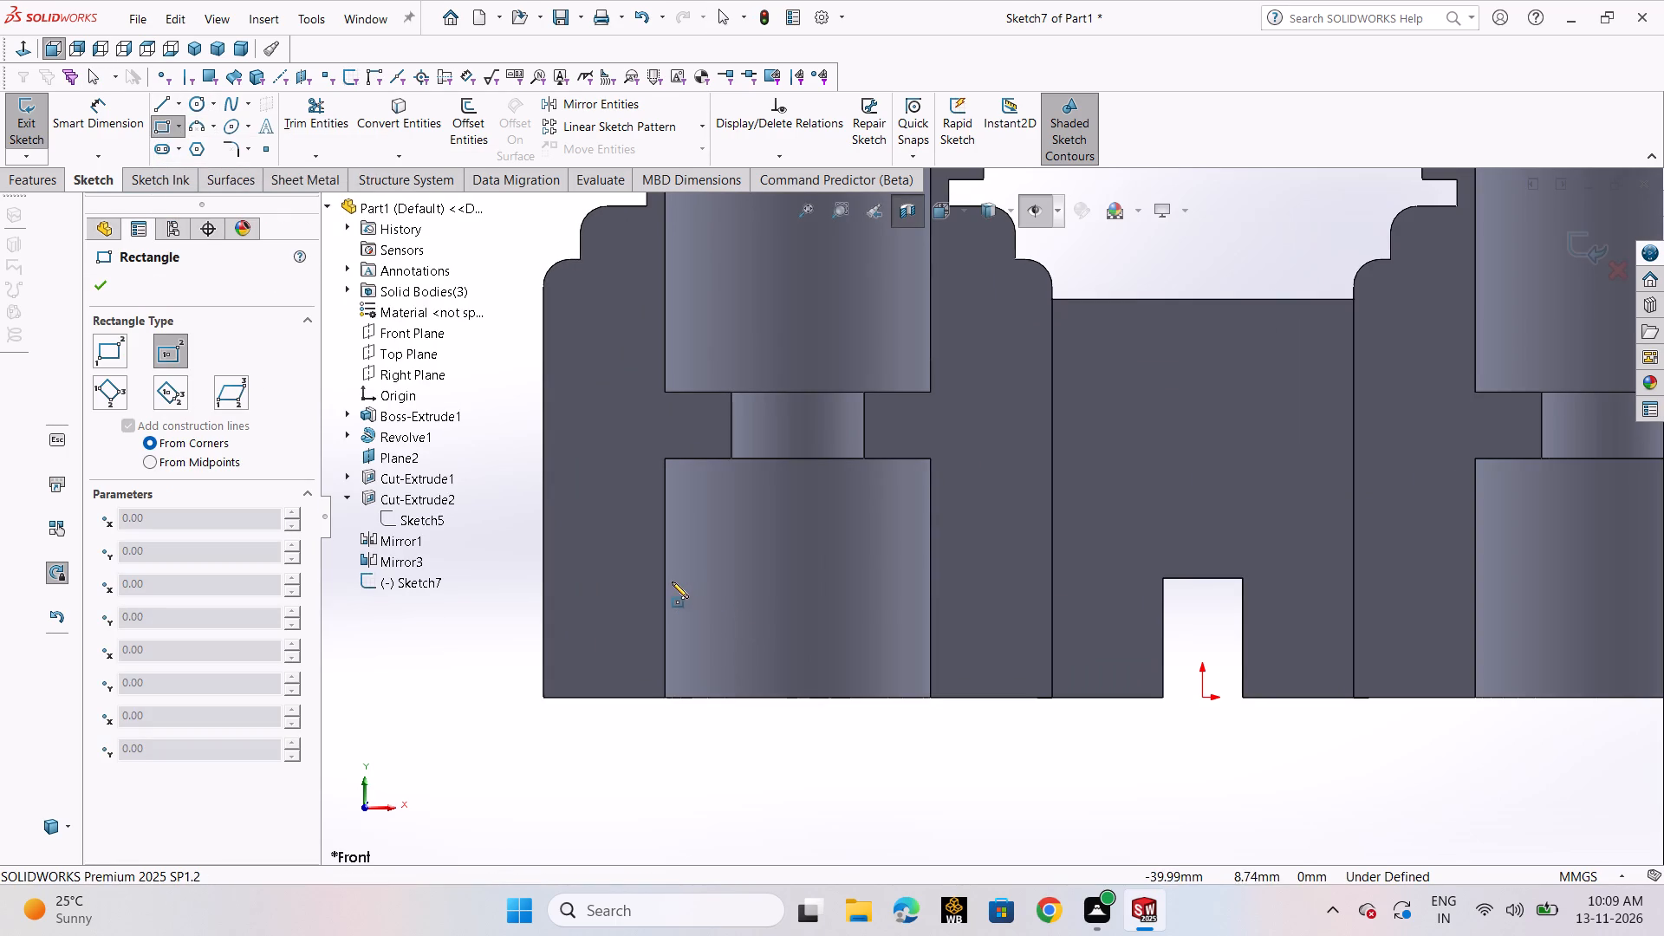
left_click(665, 577)
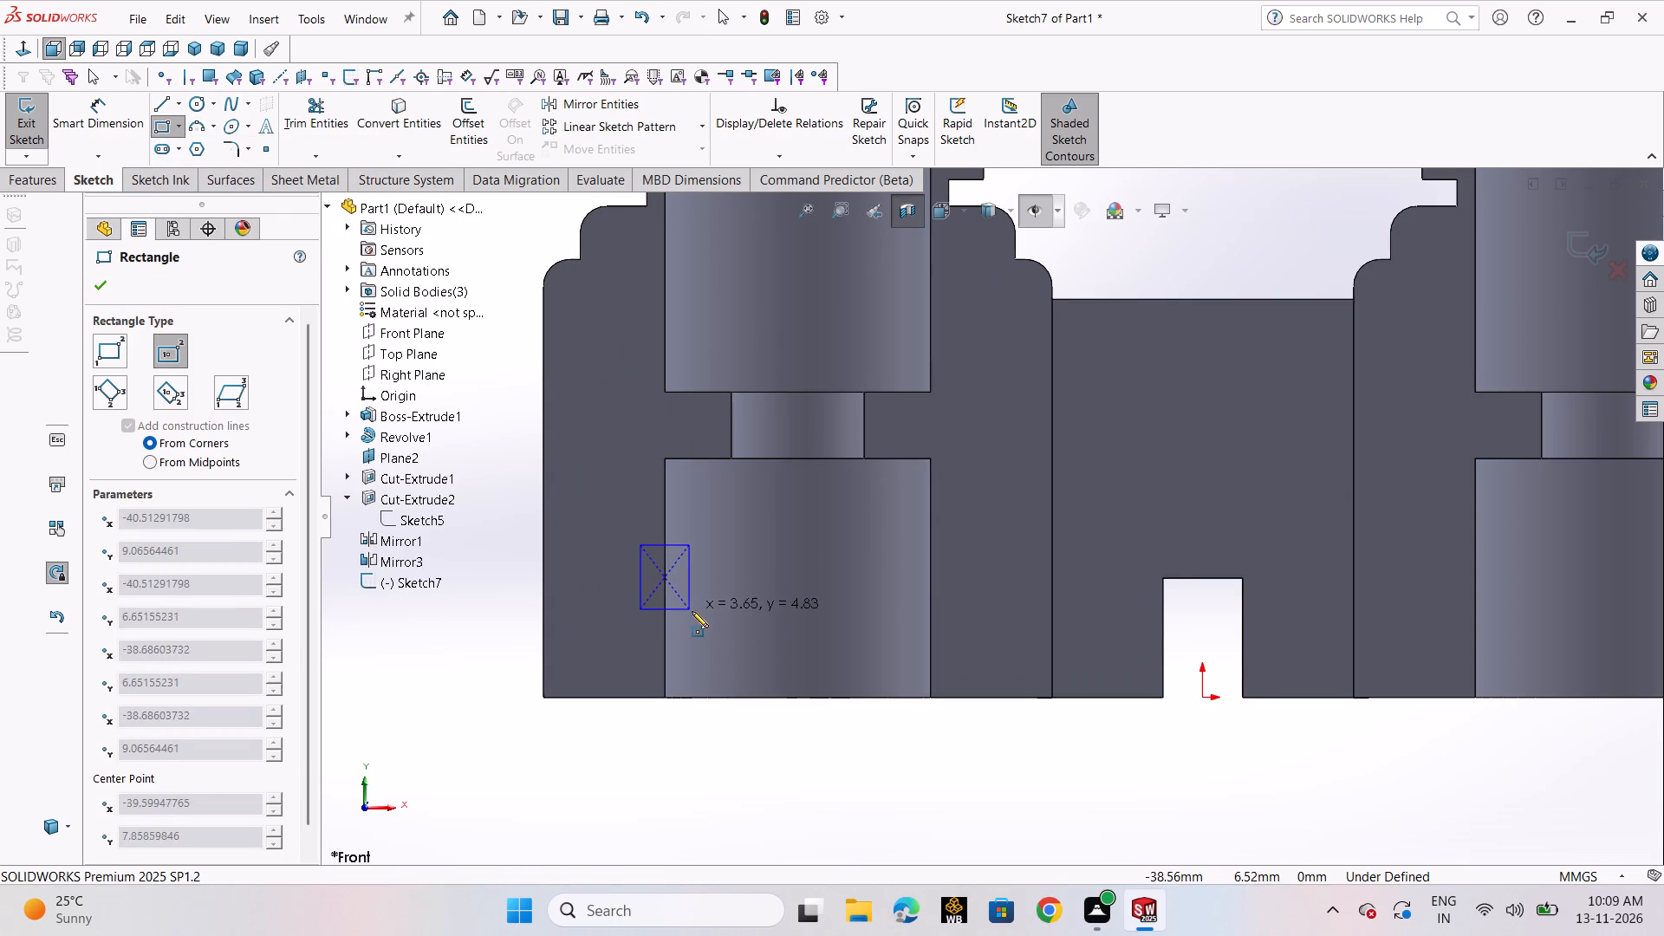
left_click(692, 611)
right_click(688, 601)
left_click(748, 614)
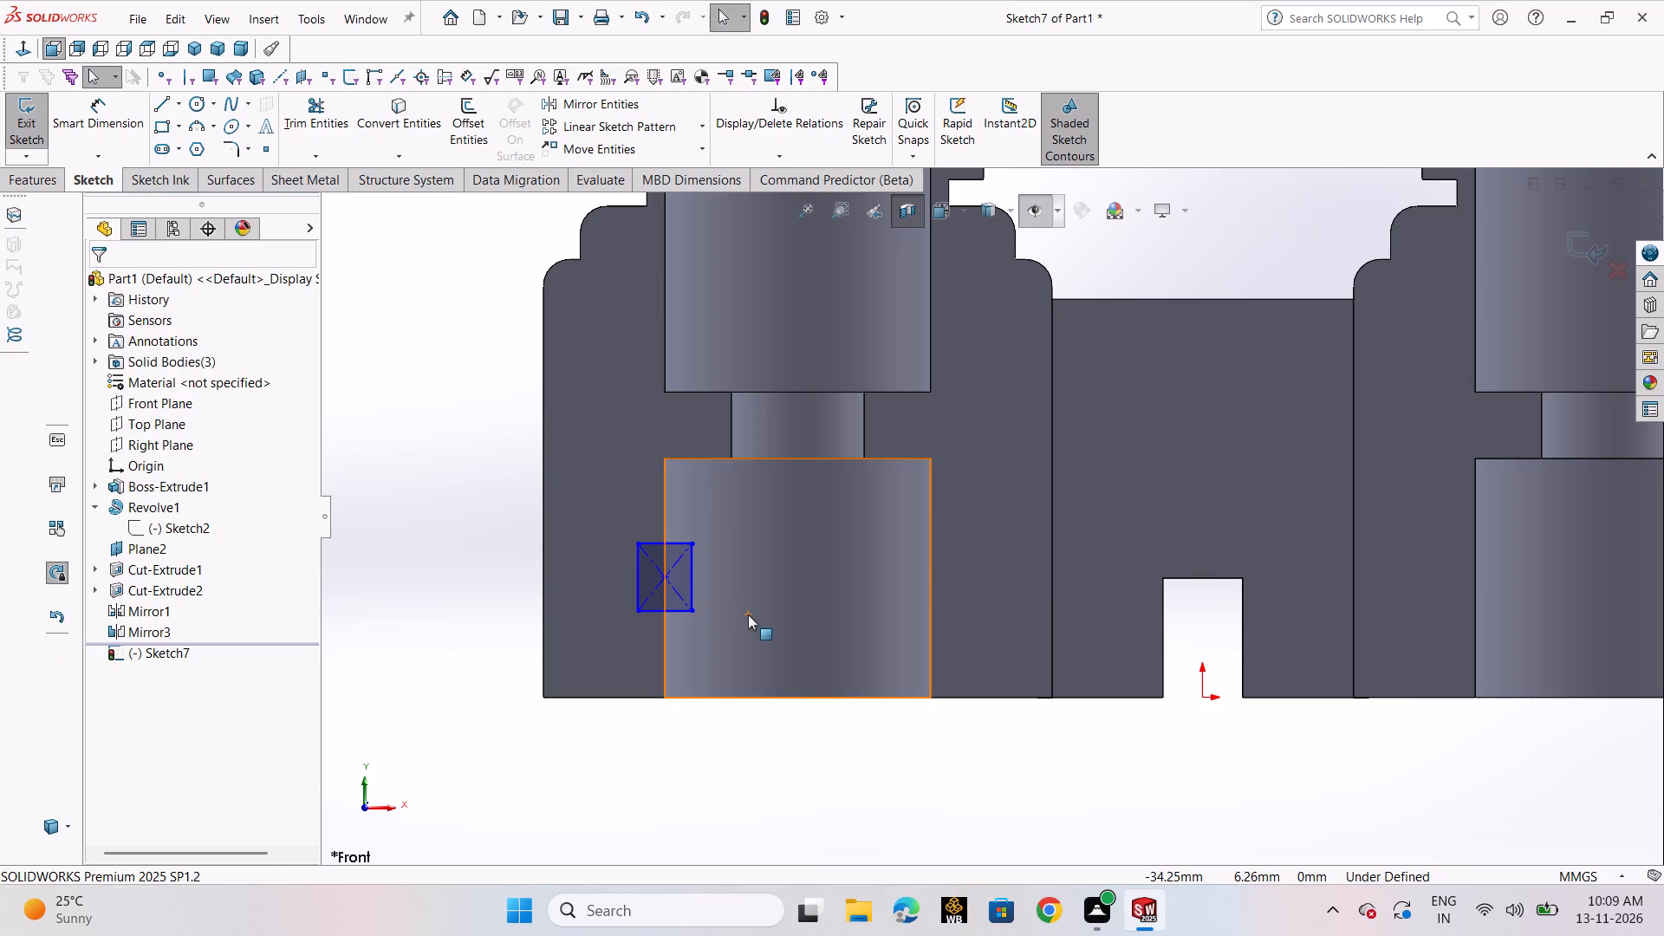
scroll(694, 602, "down", 2)
scroll(681, 602, "up", 2)
scroll(680, 602, "down", 2)
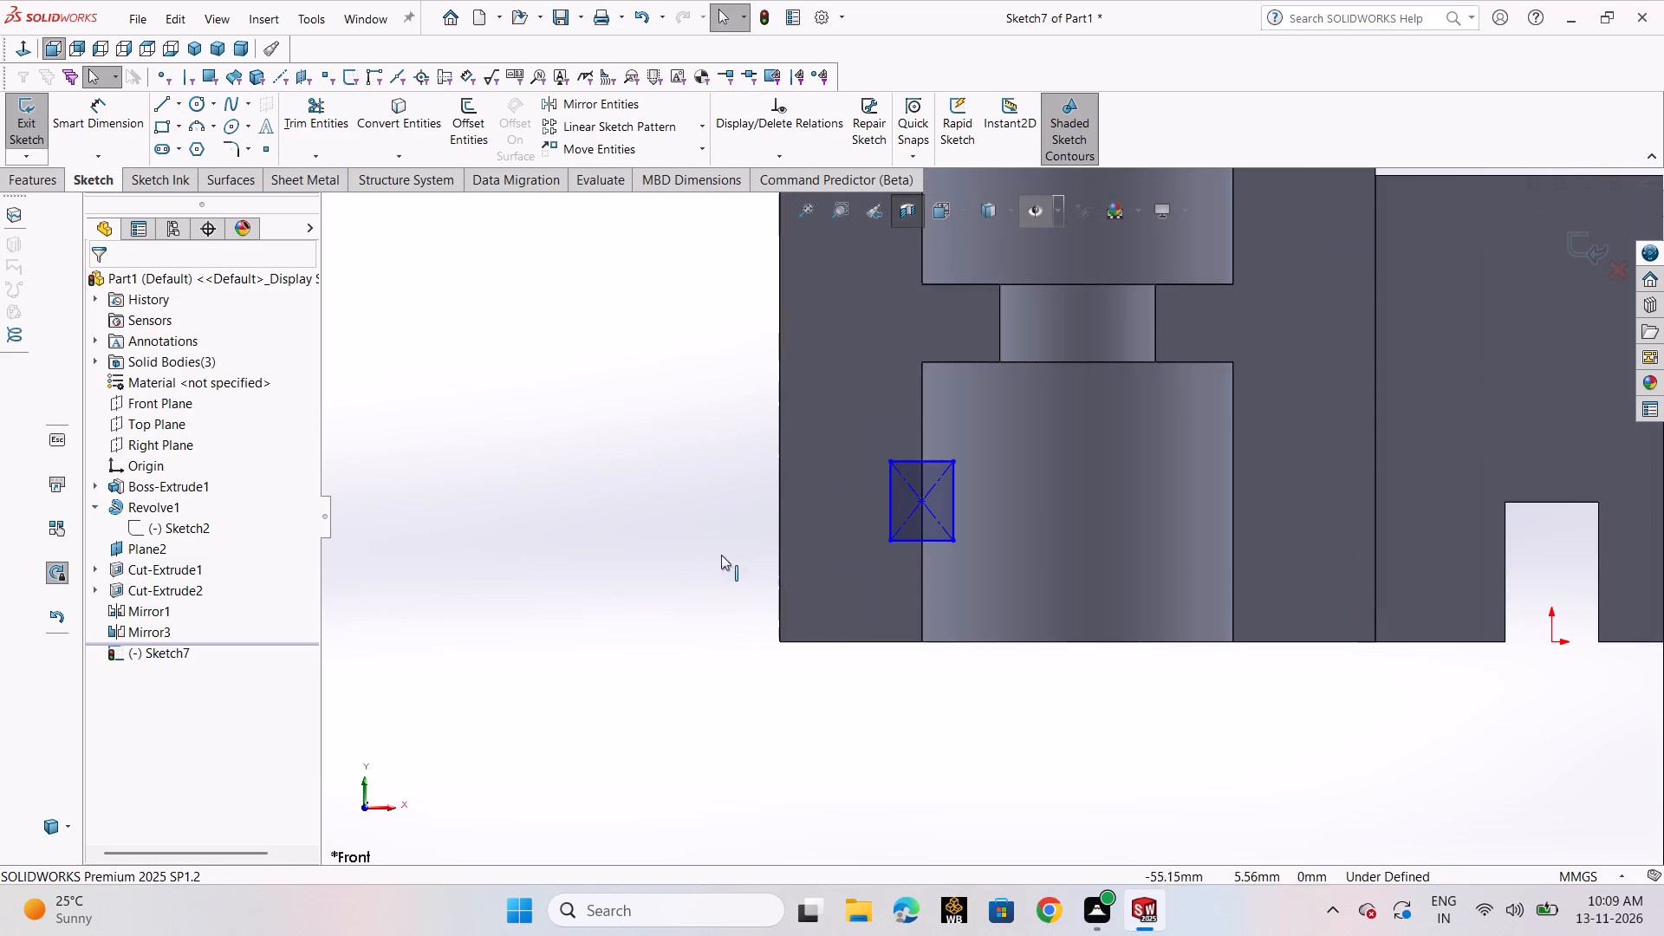
scroll(913, 520, "down", 4)
left_click(951, 484)
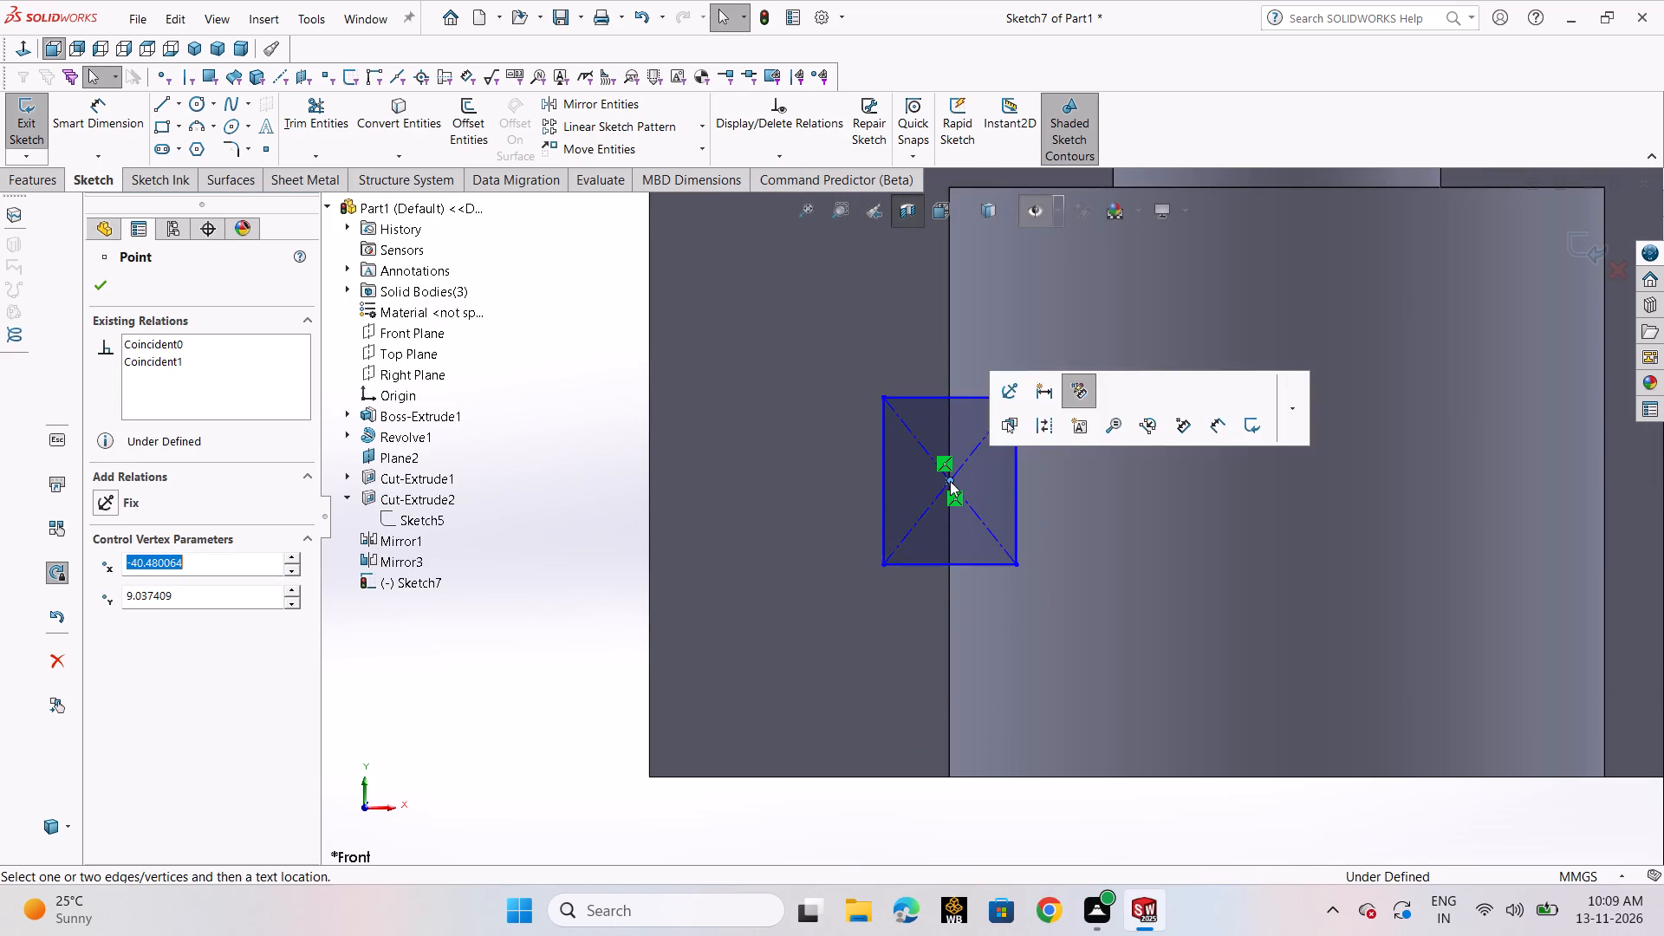
left_click(576, 503)
Dimension the rectangle's top edge 3 mm below the upper end of the lower bore.
scroll(1075, 486, "up", 6)
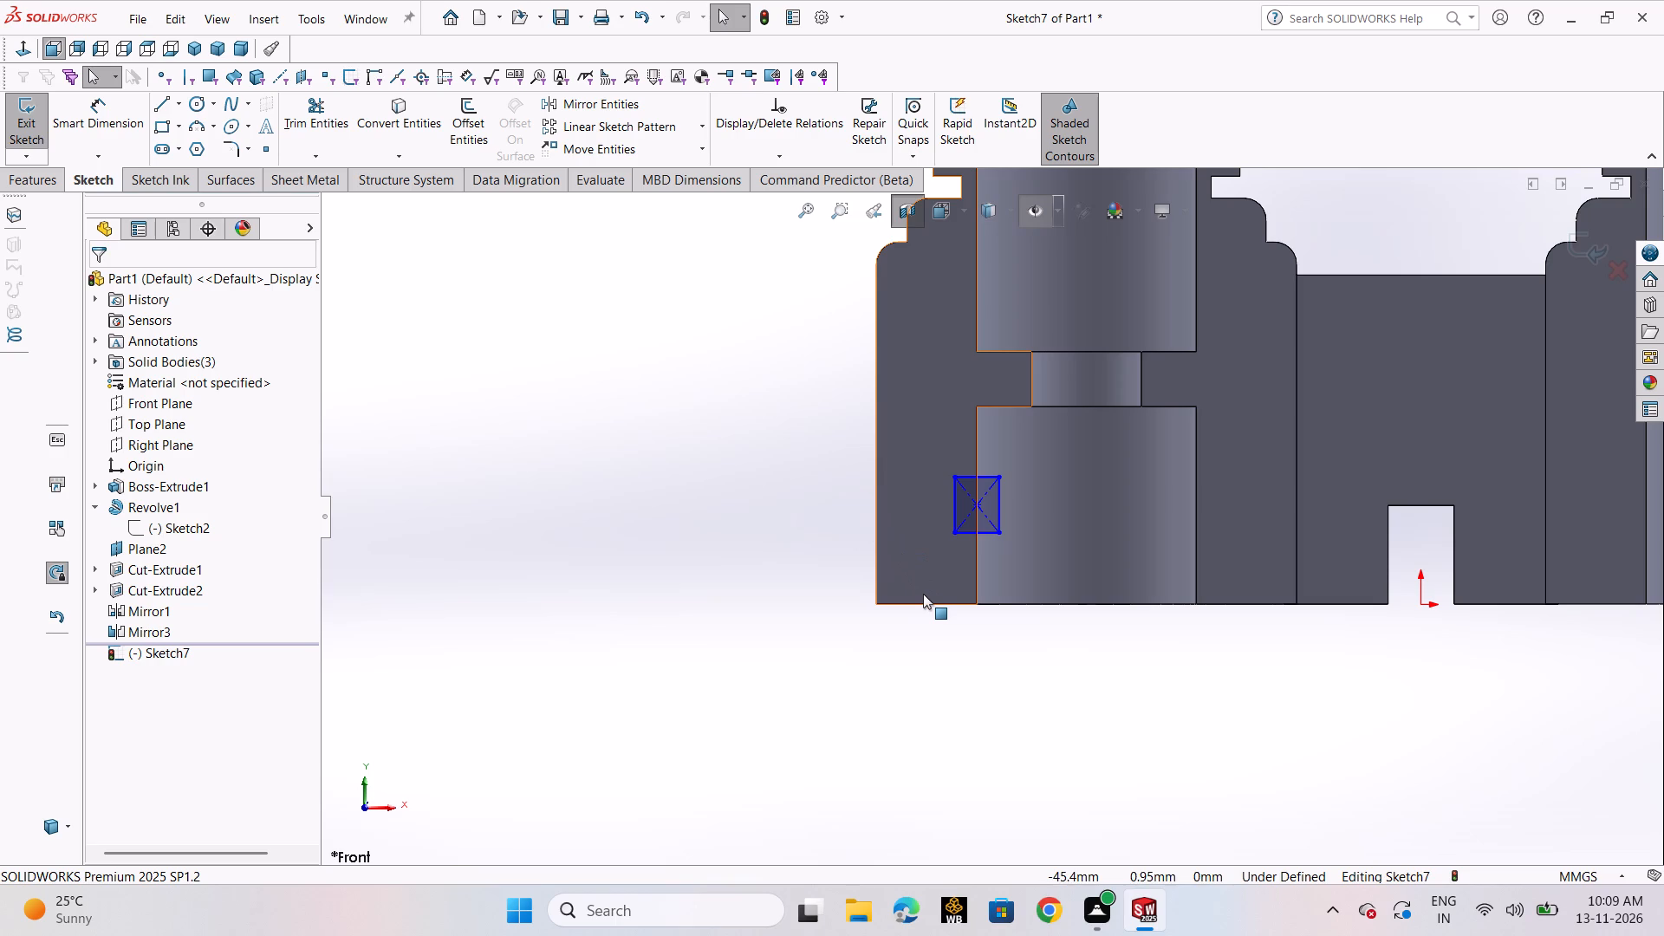
left_click(73, 117)
left_click(965, 477)
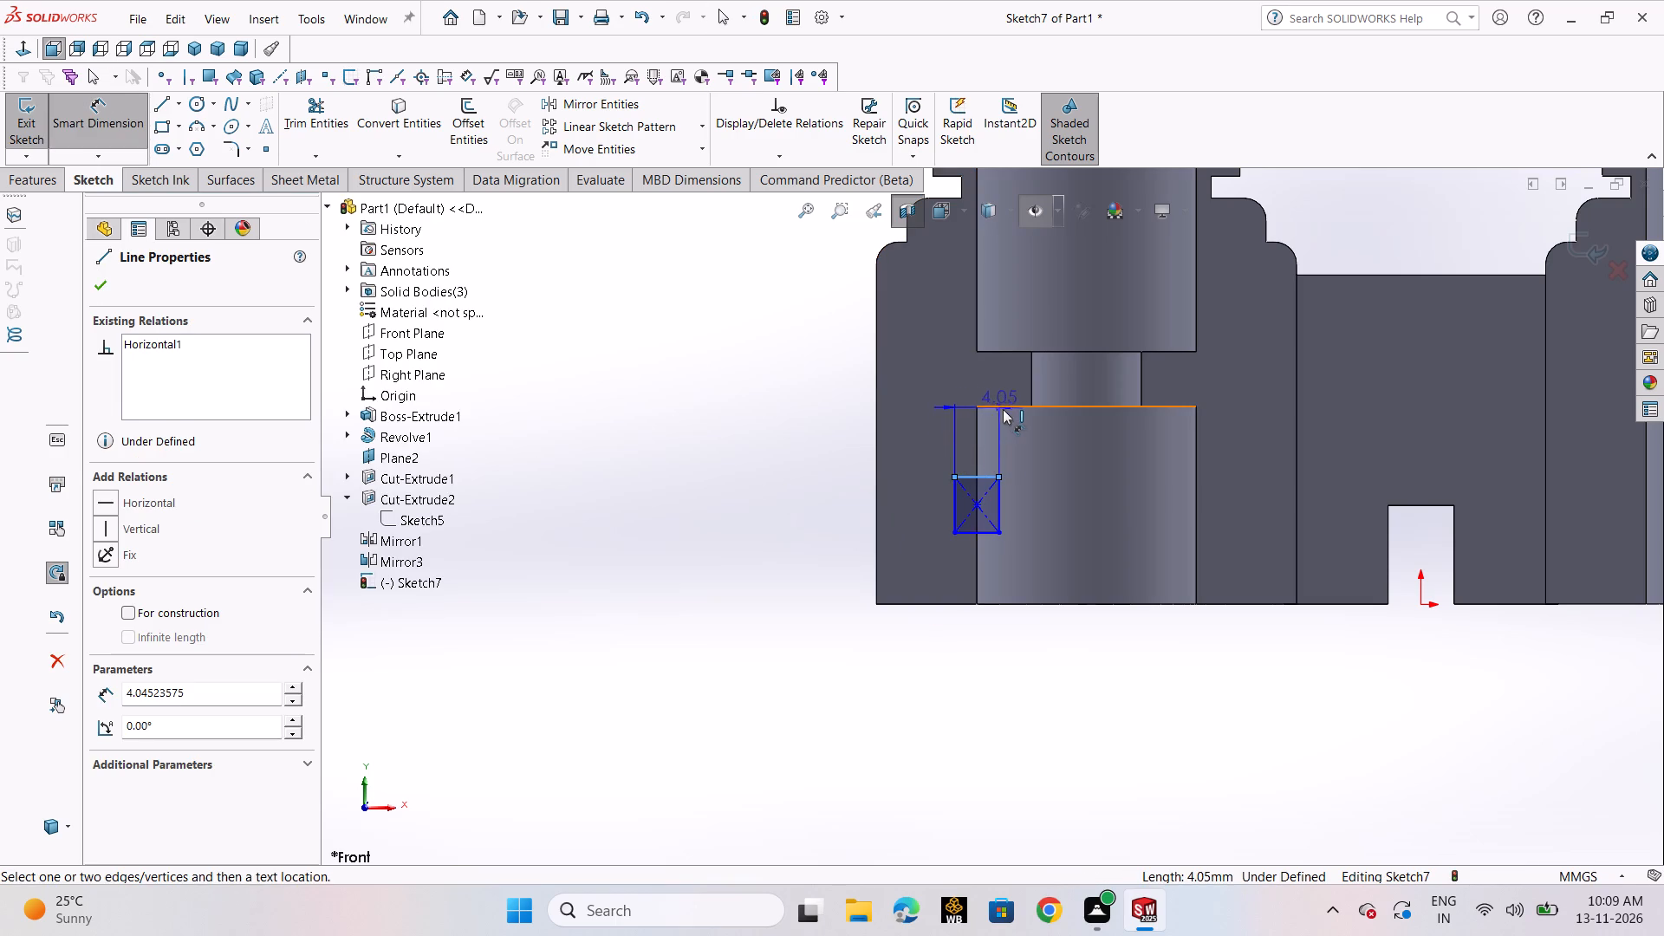
left_click(1006, 409)
left_click(726, 423)
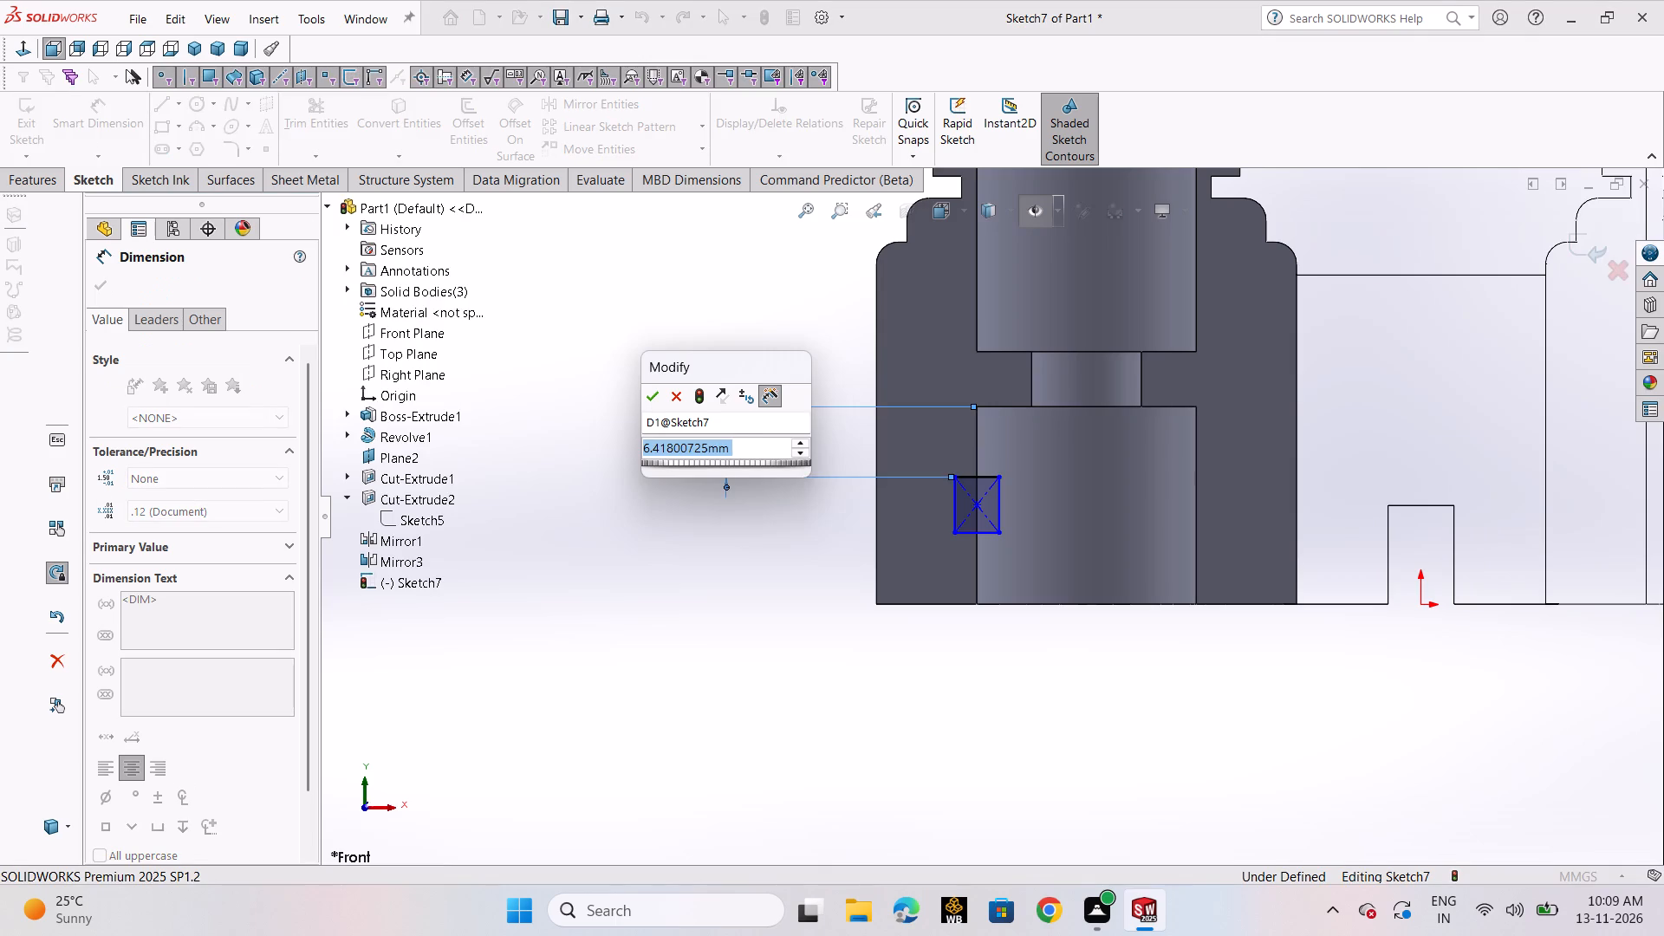
key("3")
key("Return")
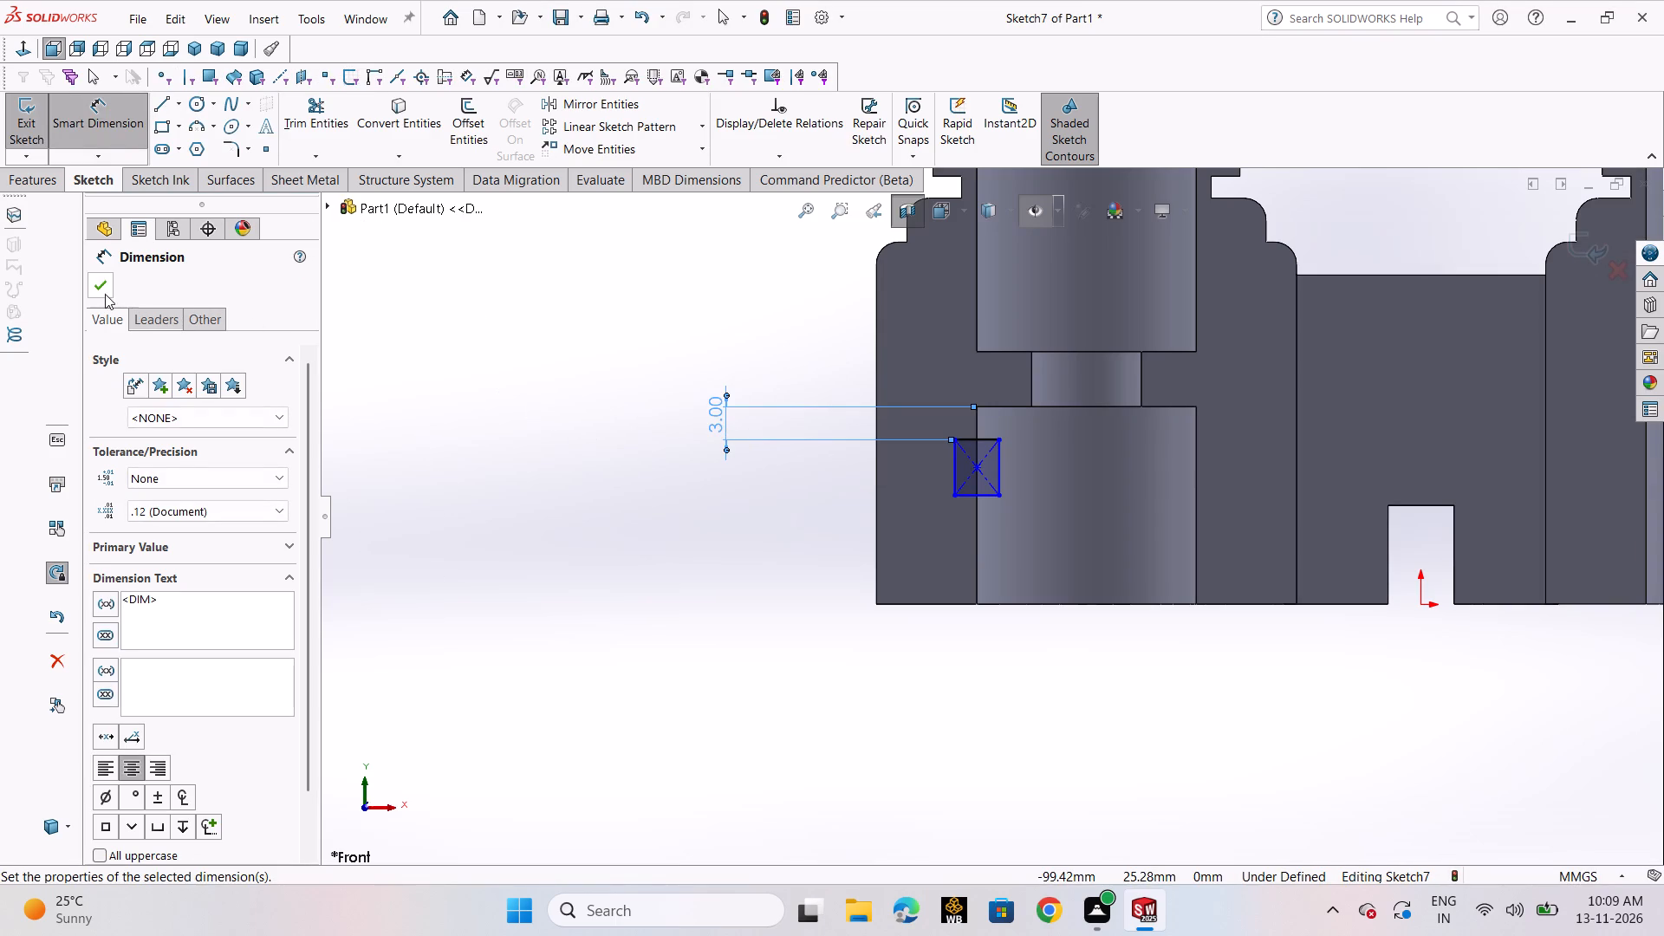
left_click(101, 287)
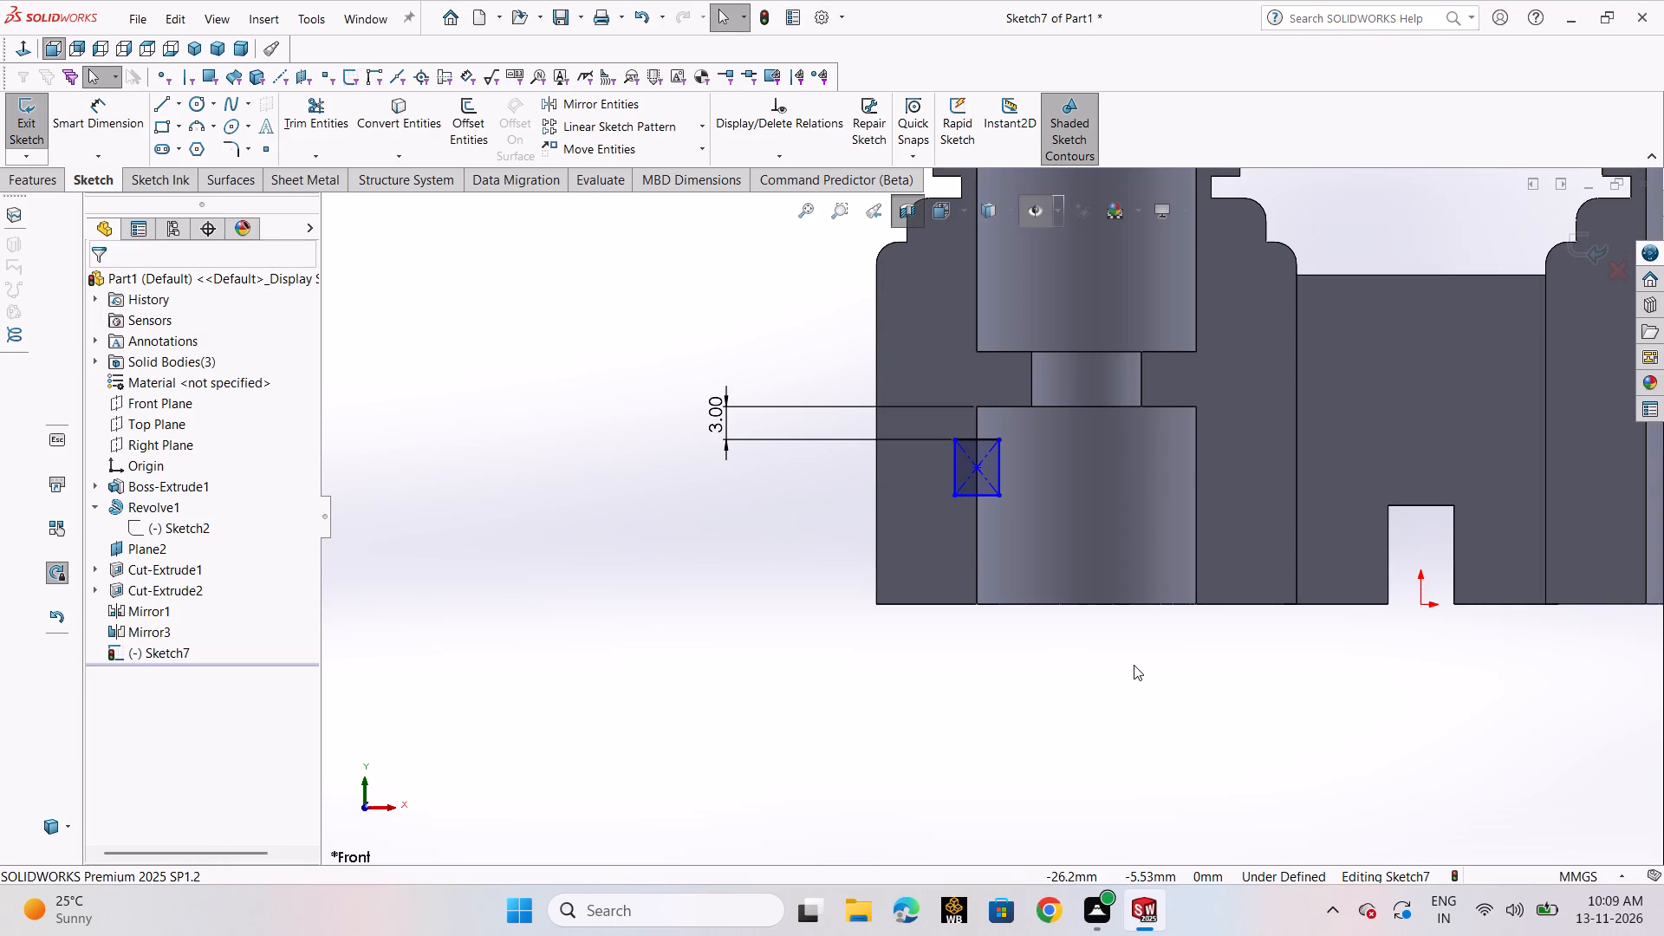
Dimension the rectangle's height between its top and bottom edges.
left_click(88, 121)
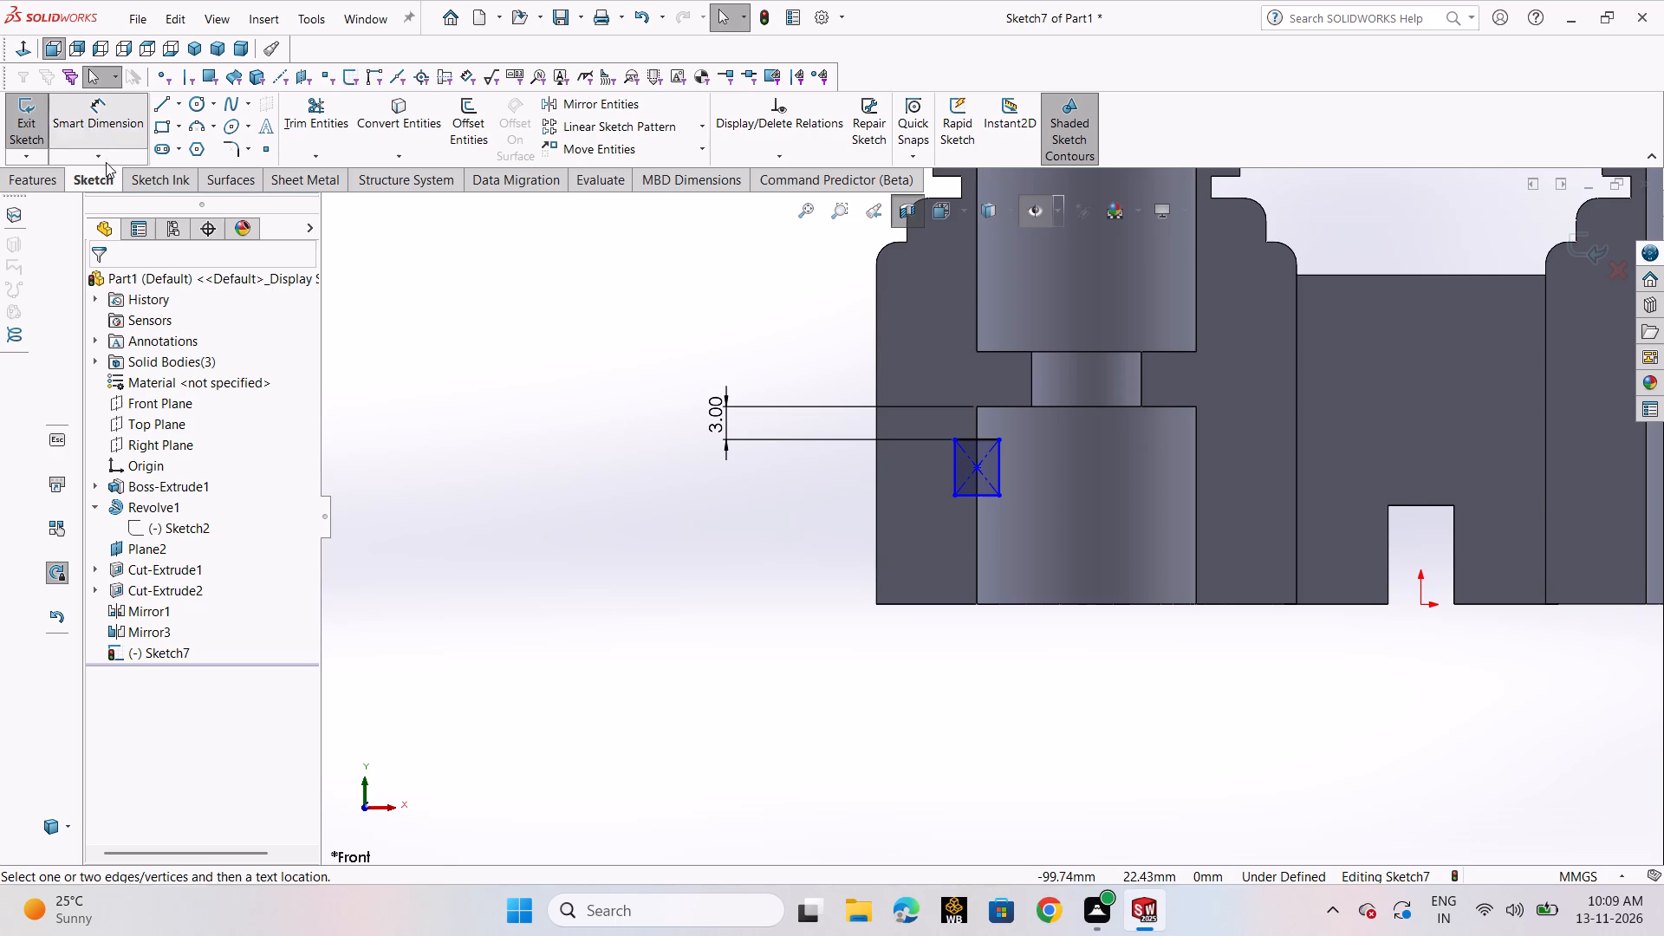
left_click(979, 497)
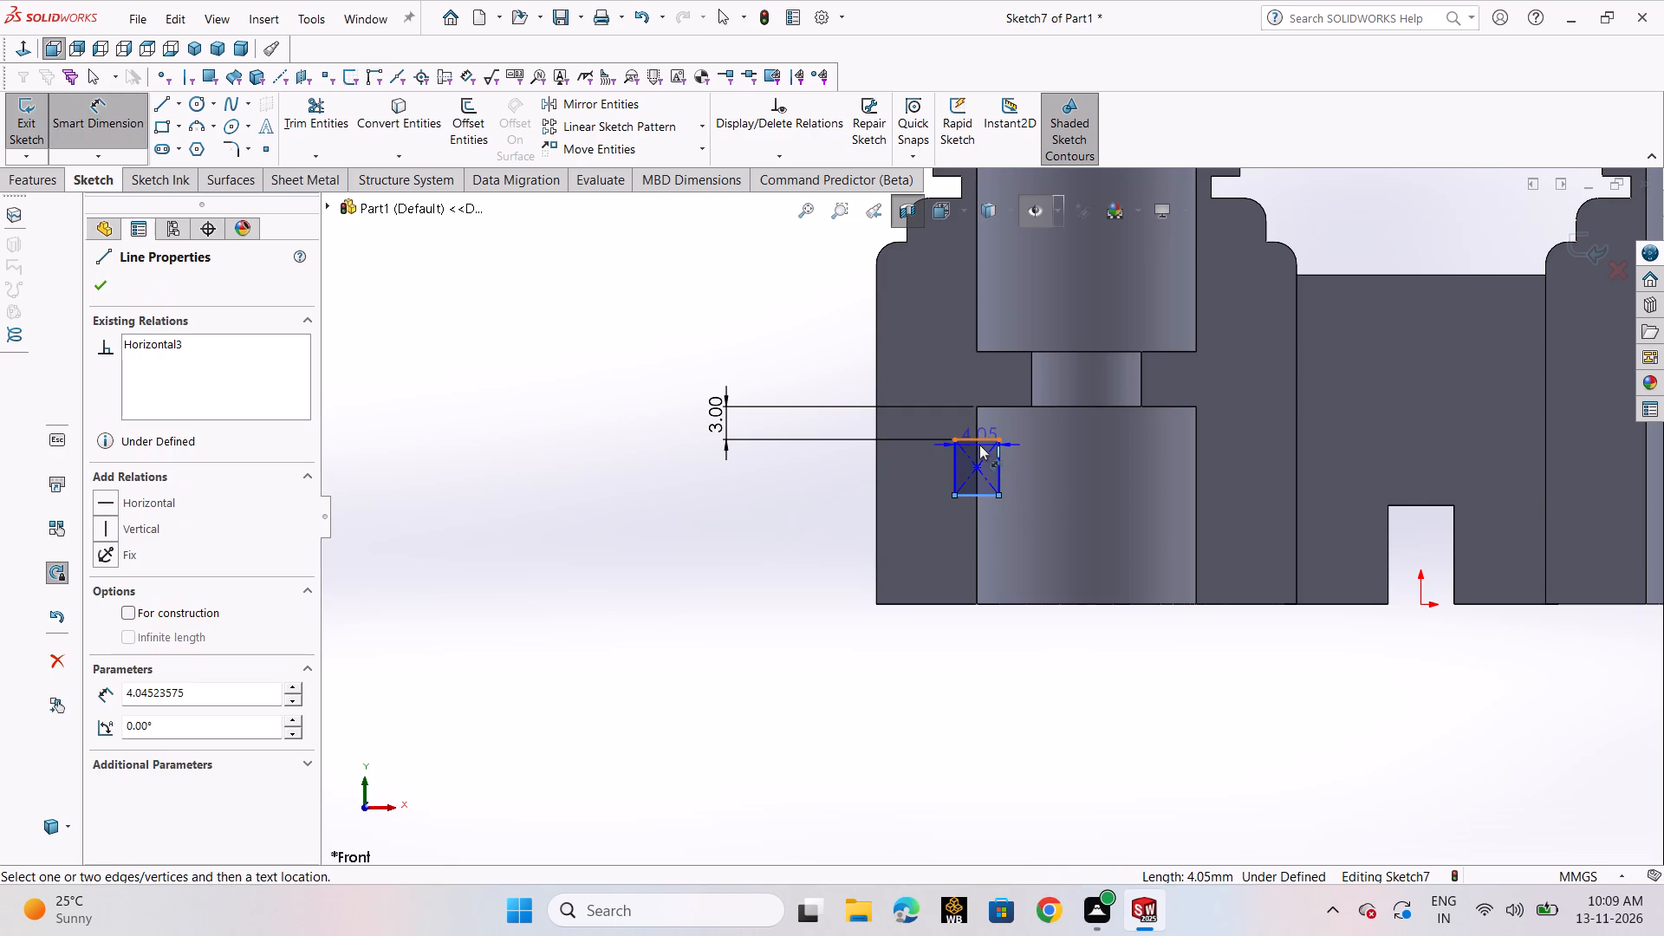
left_click(979, 445)
left_click(643, 476)
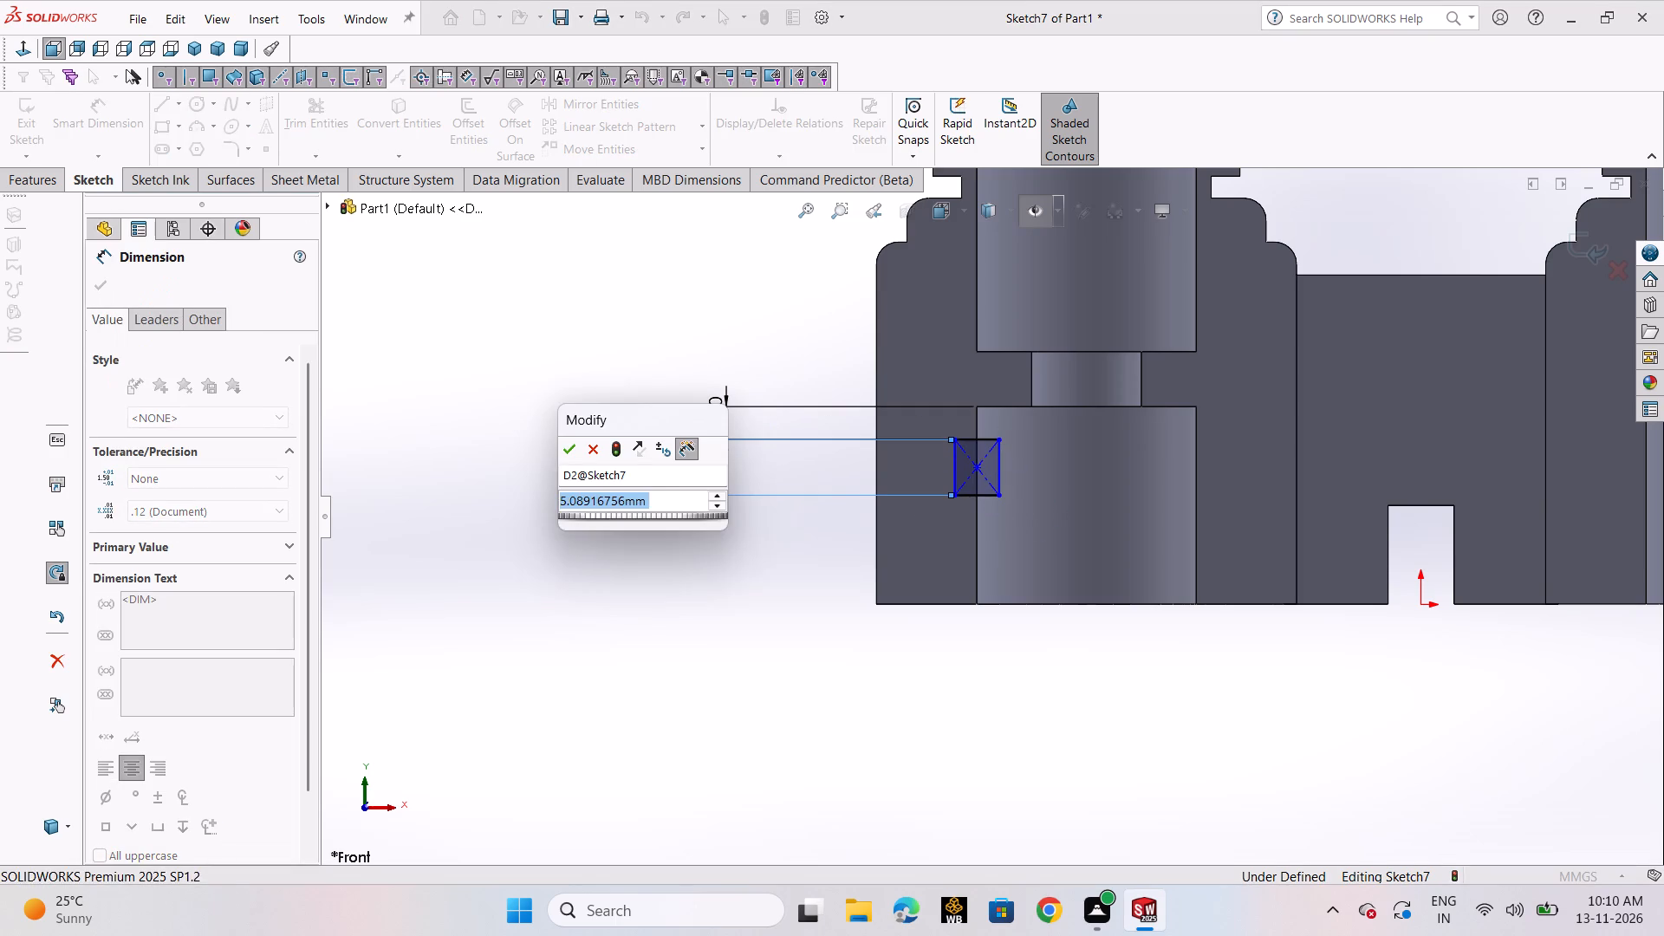
Set the rectangle's height to 2 mm.
key("2")
key("Return")
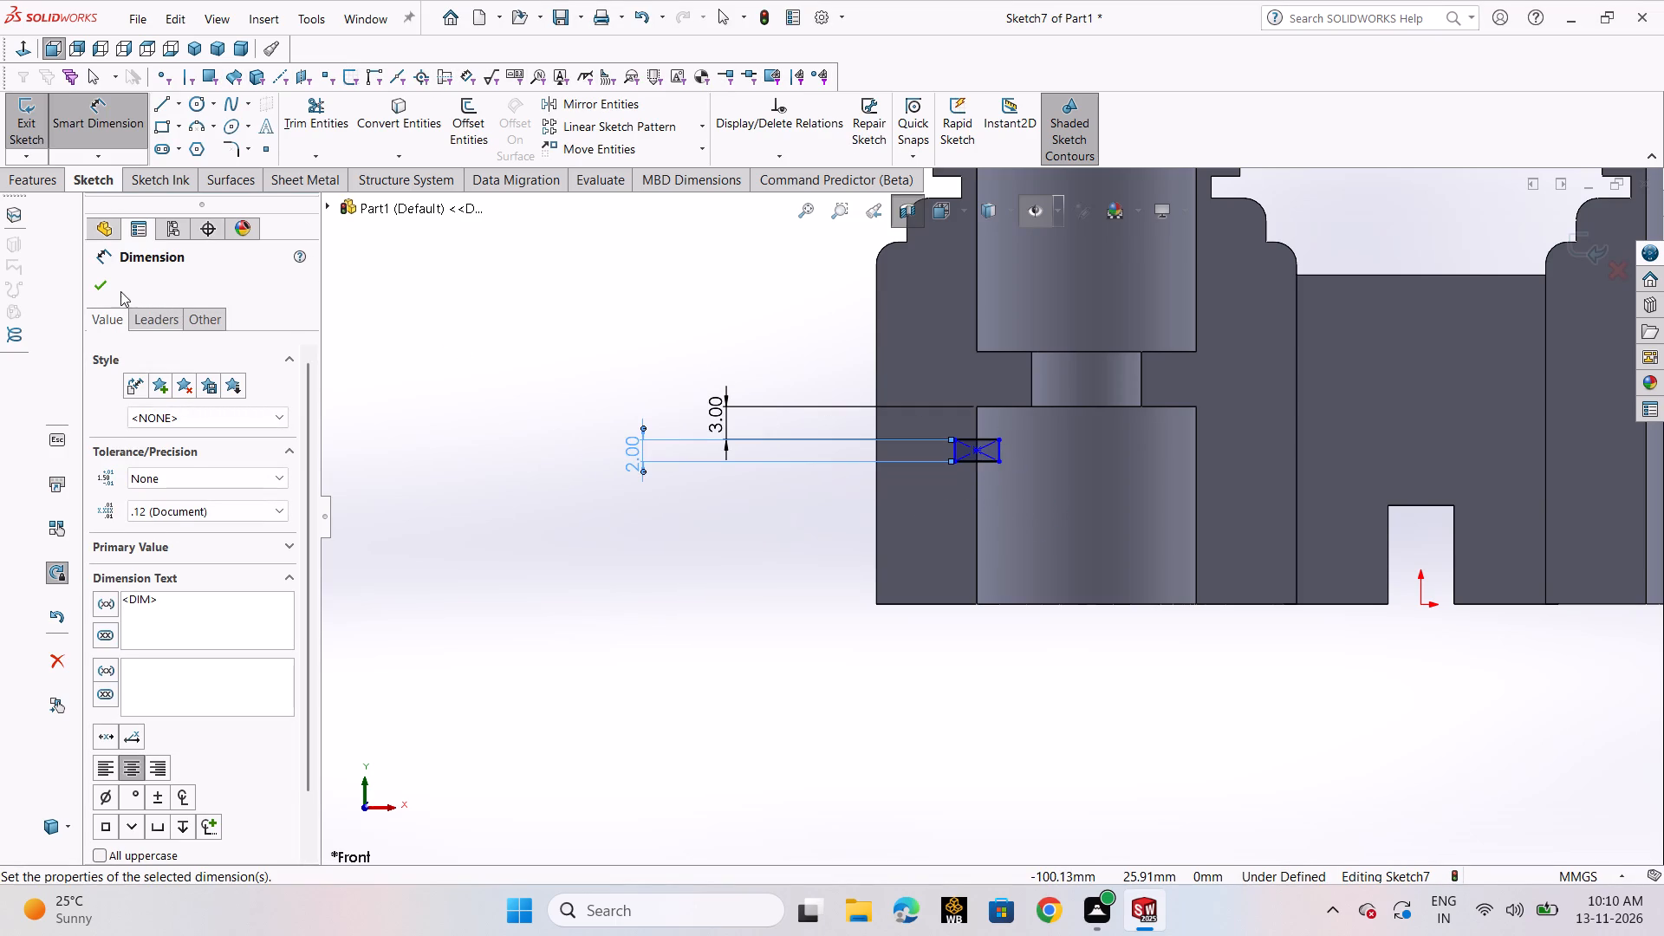
left_click(109, 289)
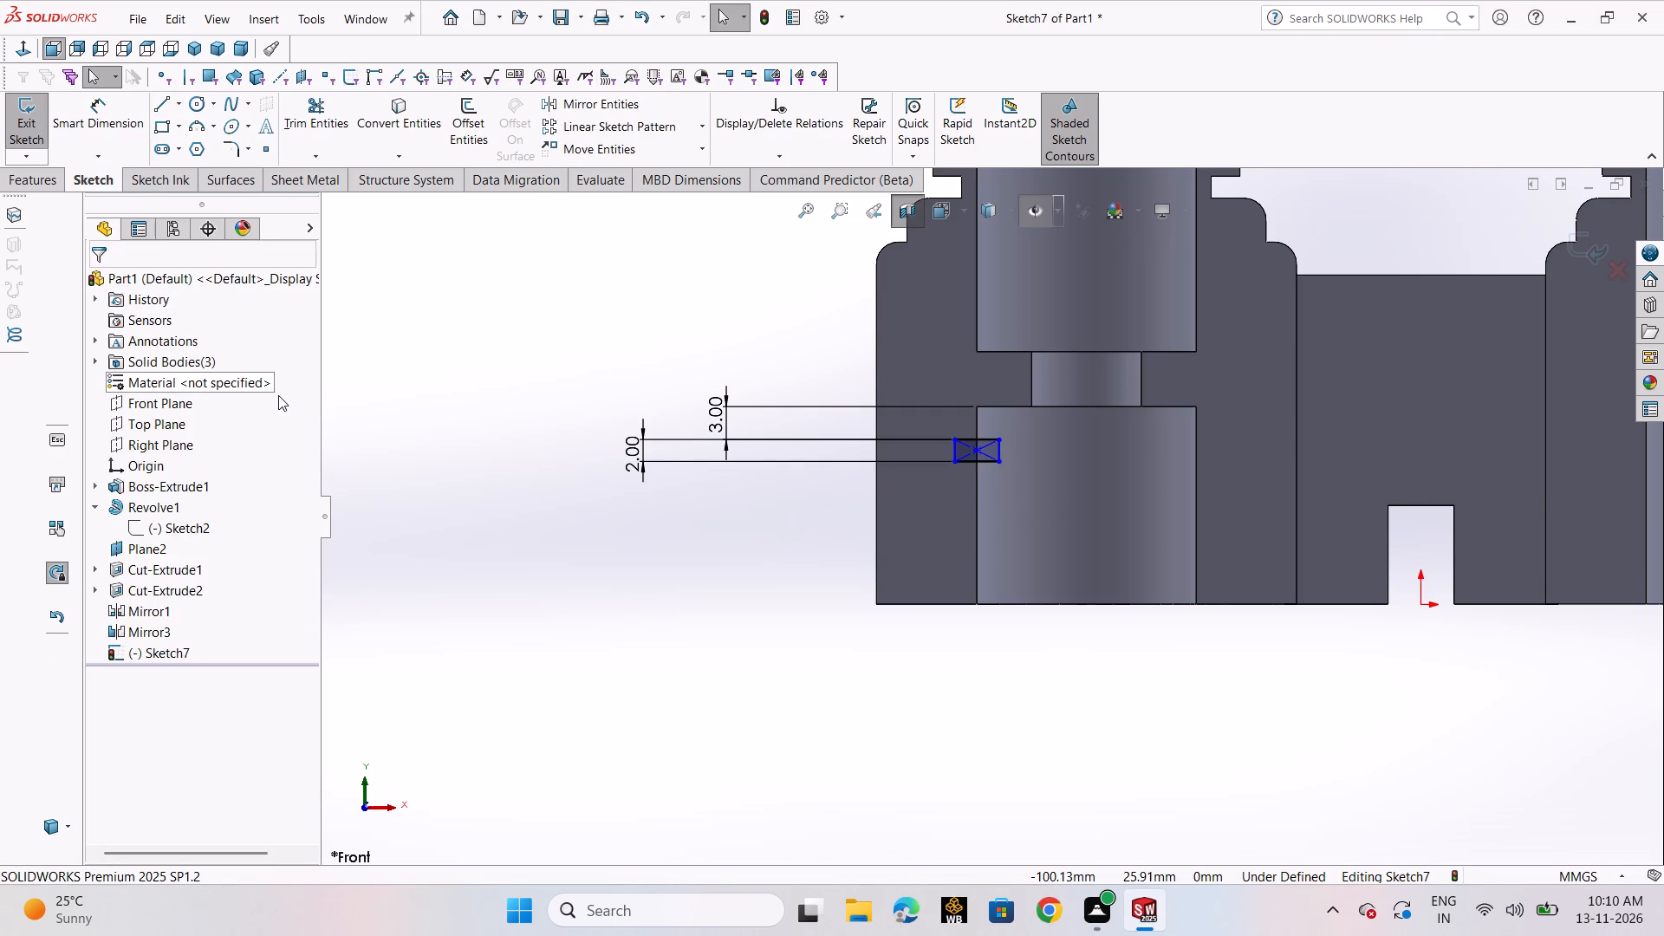
Dimension the horizontal distance from the rectangle's outer vertical edge to its centre point as 0.5 mm.
scroll(567, 428, "down", 2)
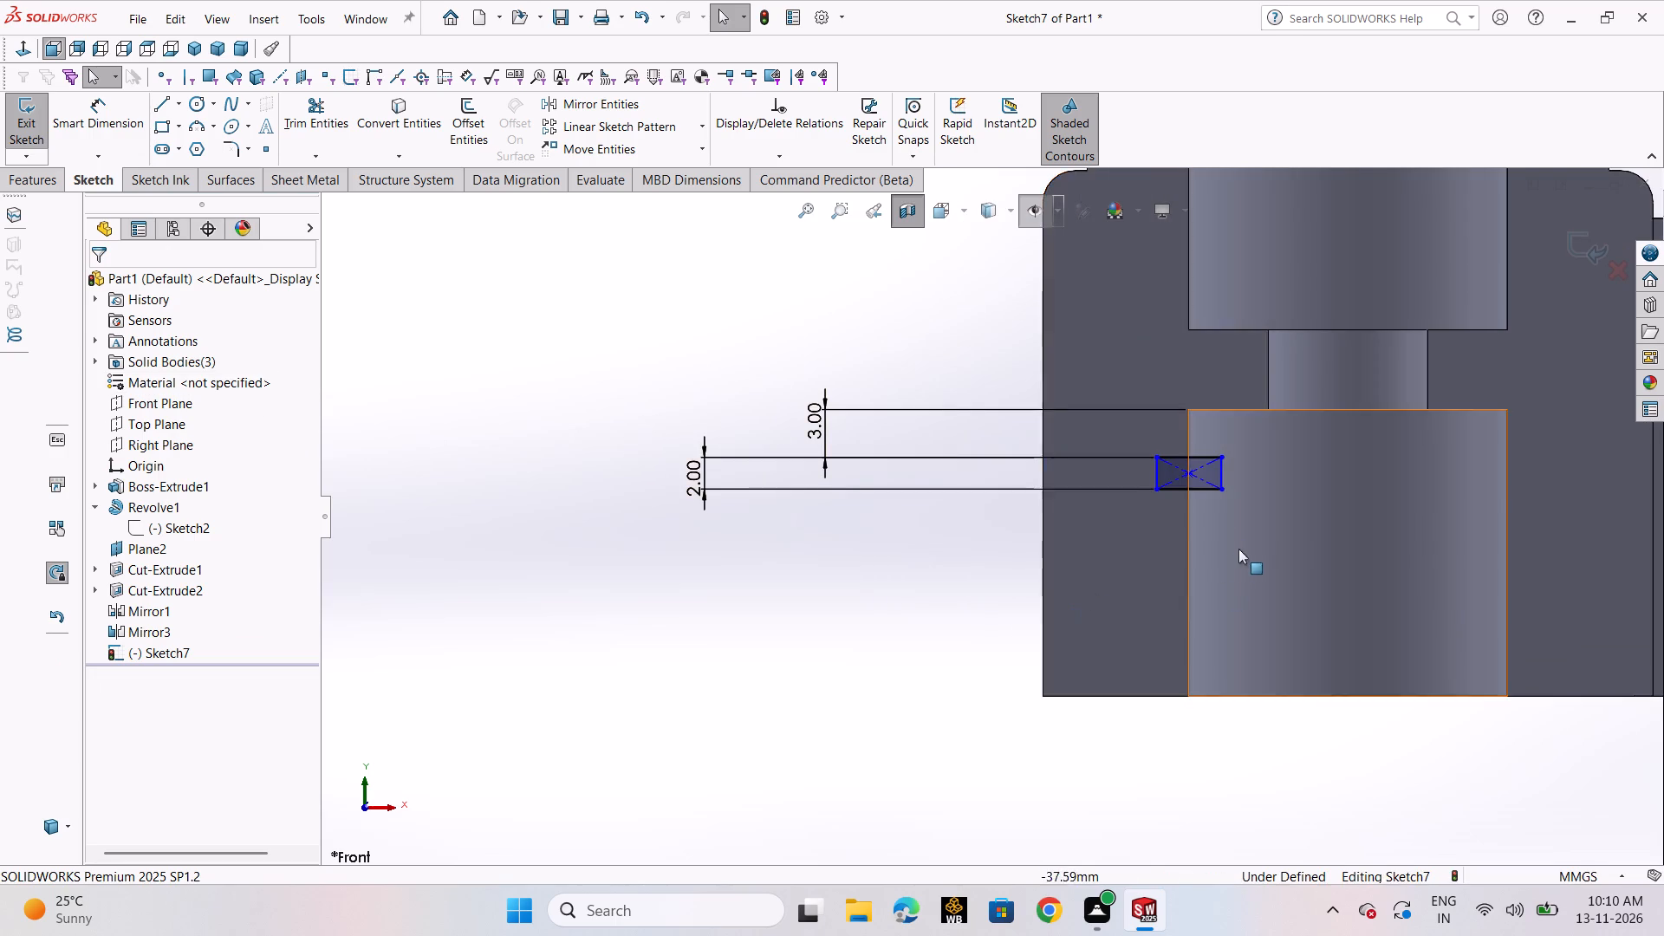
scroll(1193, 513, "down", 3)
left_click(97, 123)
scroll(1098, 505, "down", 4)
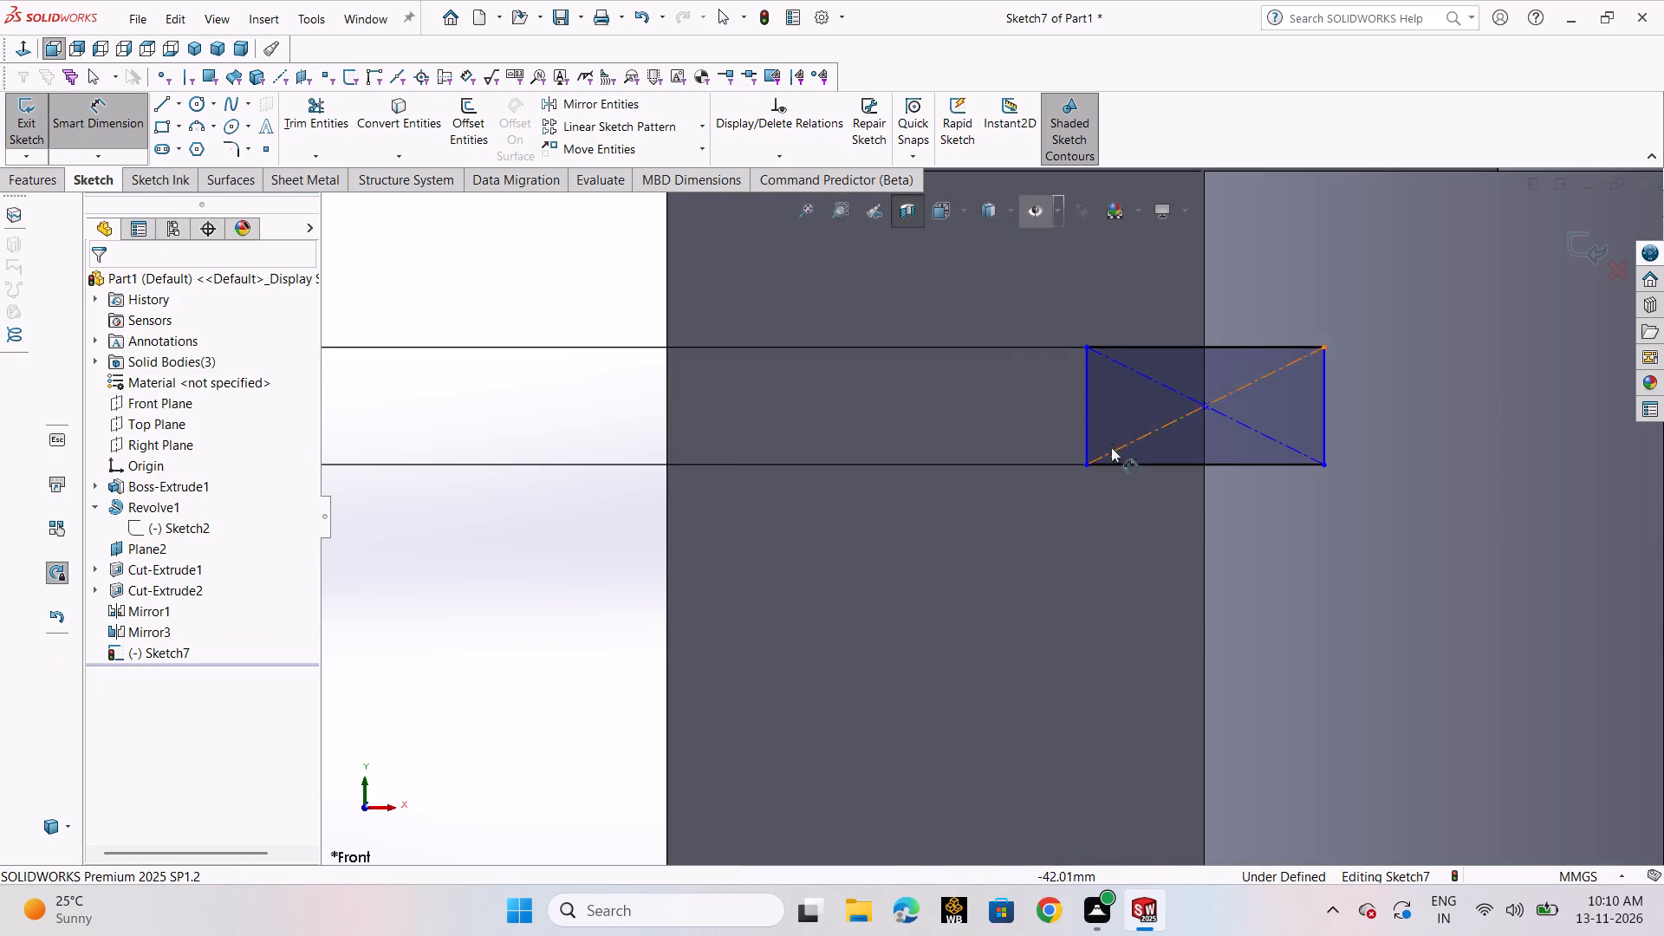
left_click(1082, 424)
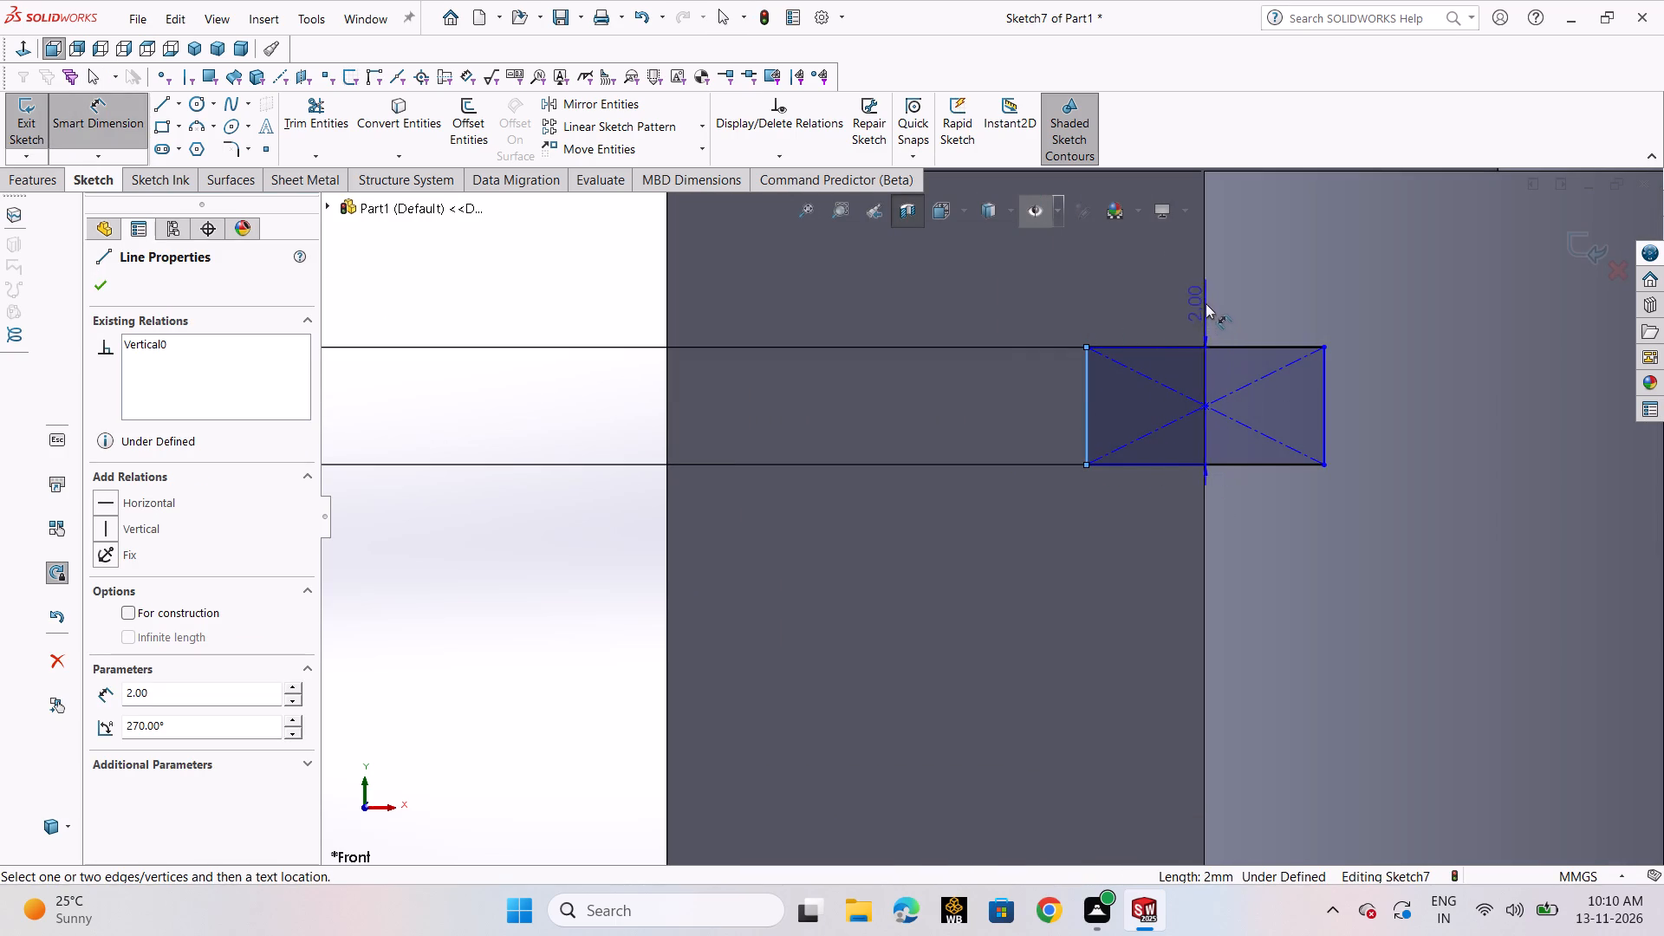
left_click(1204, 407)
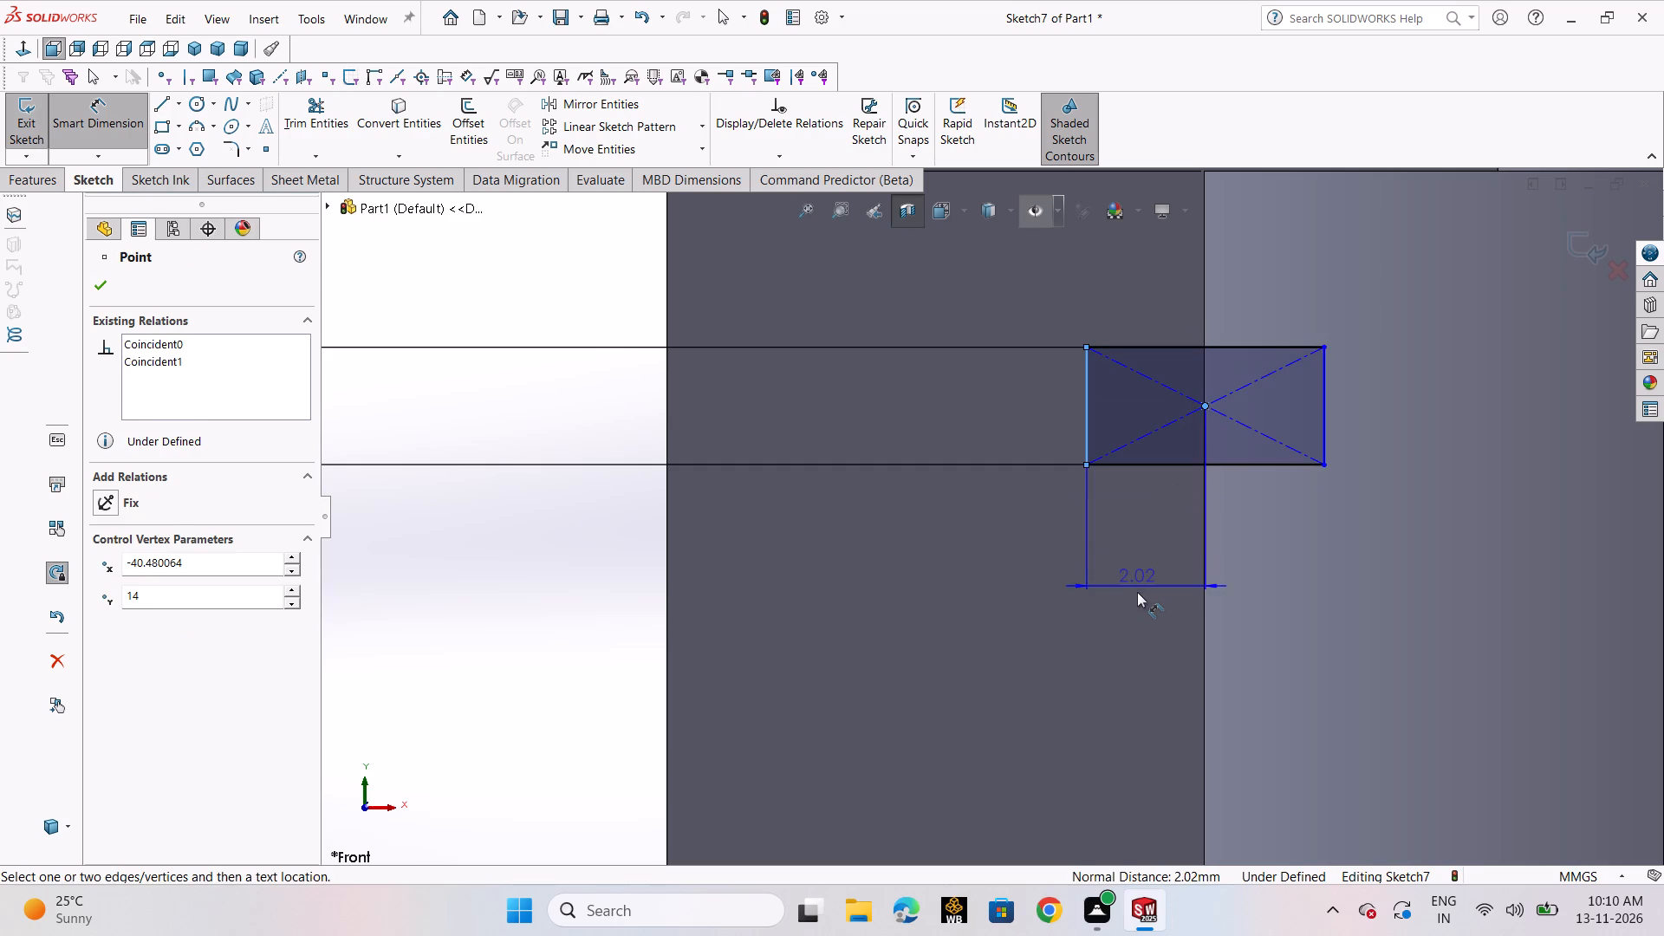
left_click(1137, 595)
type("0.5")
key("Return")
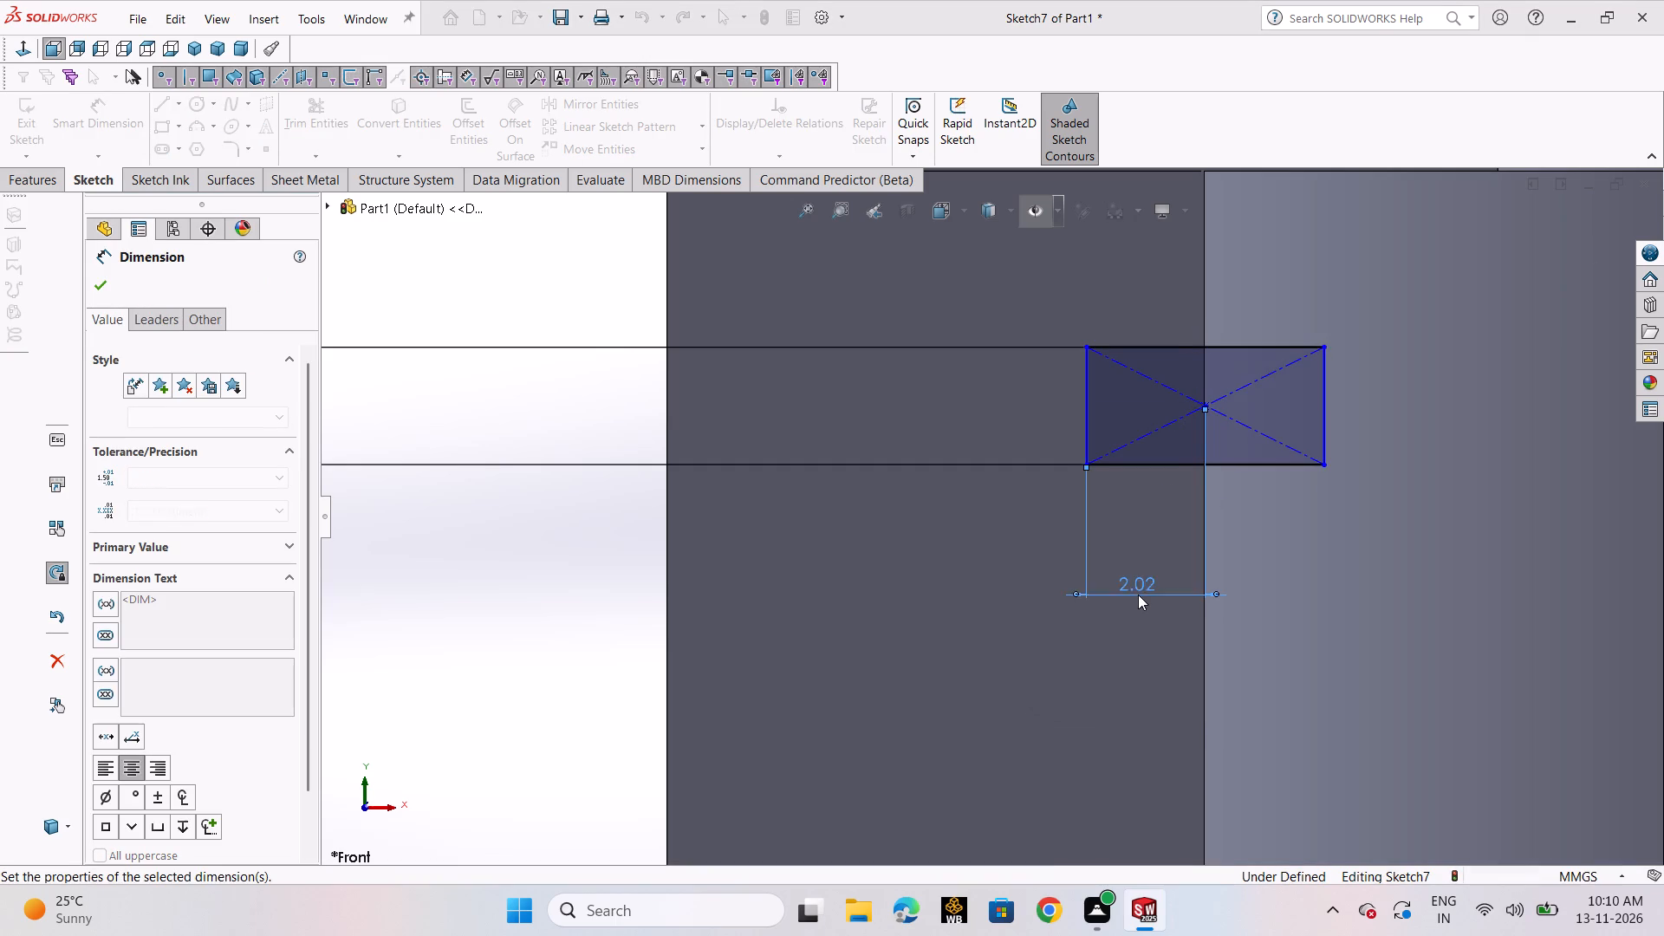
left_click(98, 283)
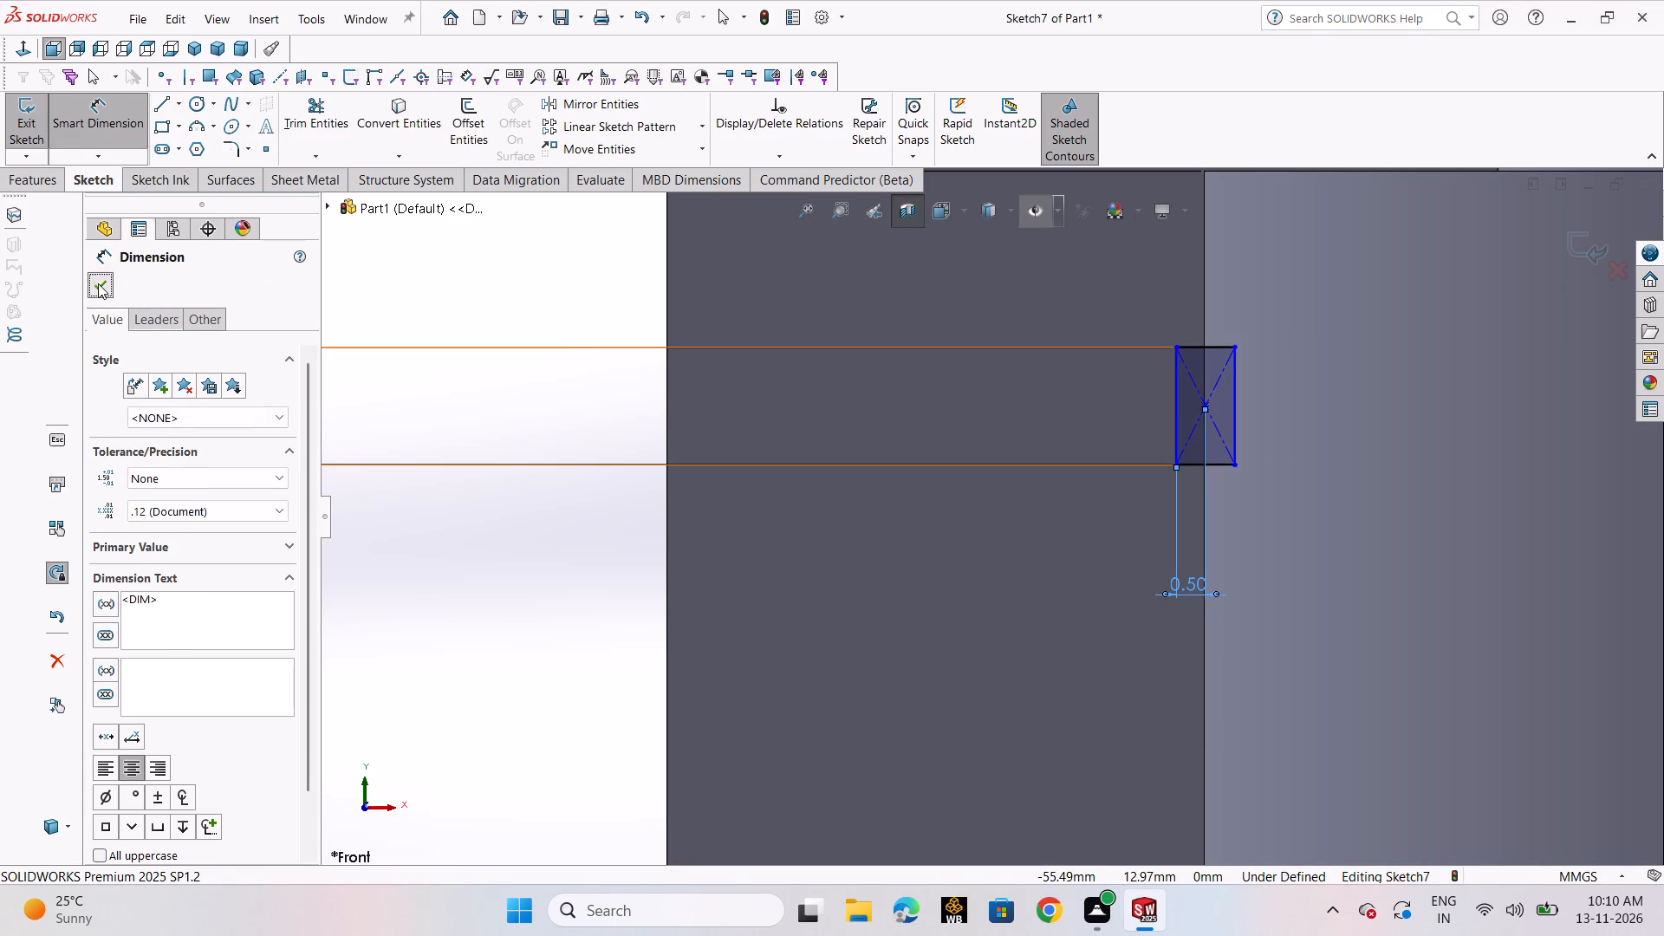
Dimension the horizontal distance from the midpoint of the rectangle's inner vertical edge to the origin, keeping its drawn value.
scroll(1369, 447, "up", 5)
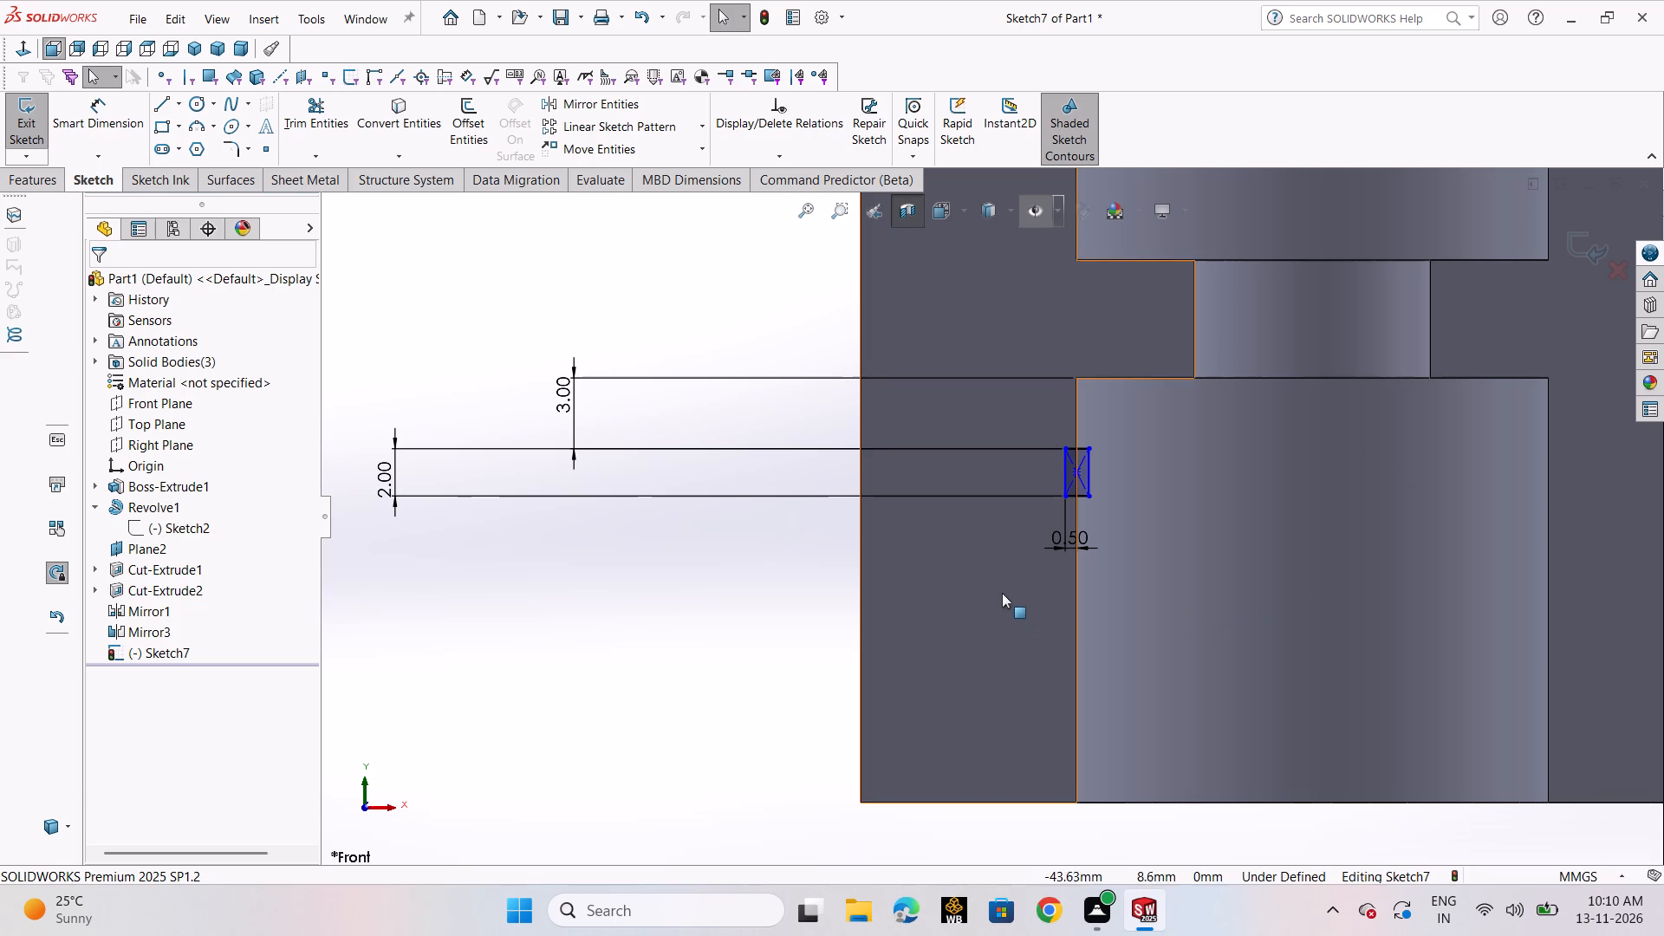
left_click(130, 103)
scroll(1197, 586, "up", 2)
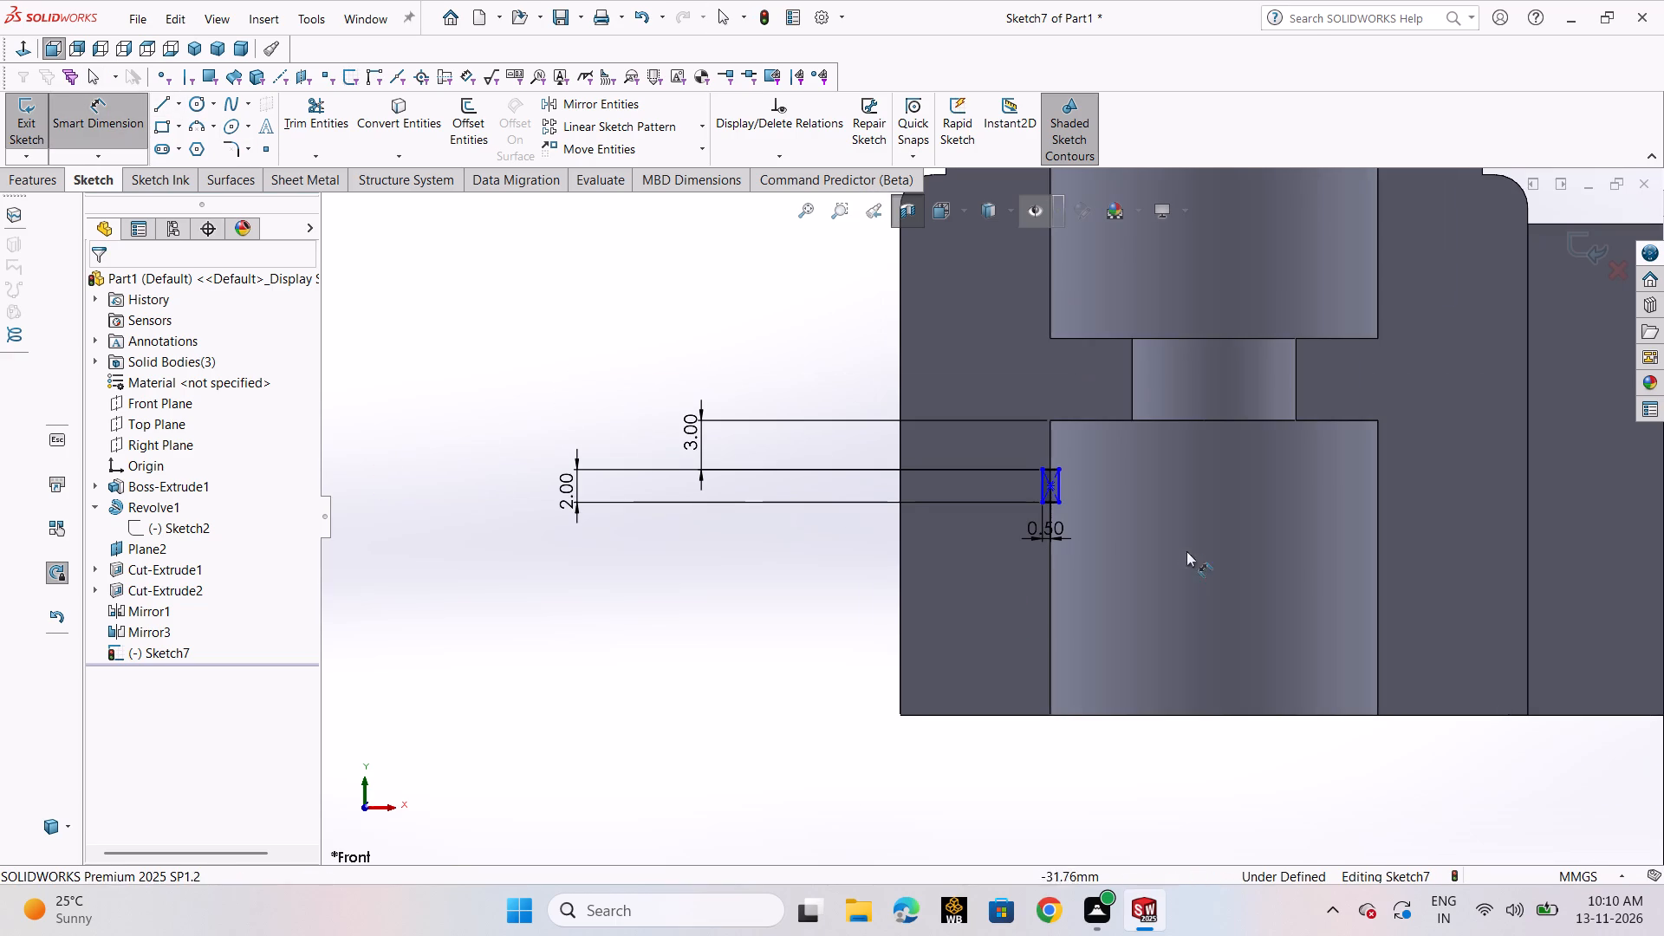
left_click(1058, 485)
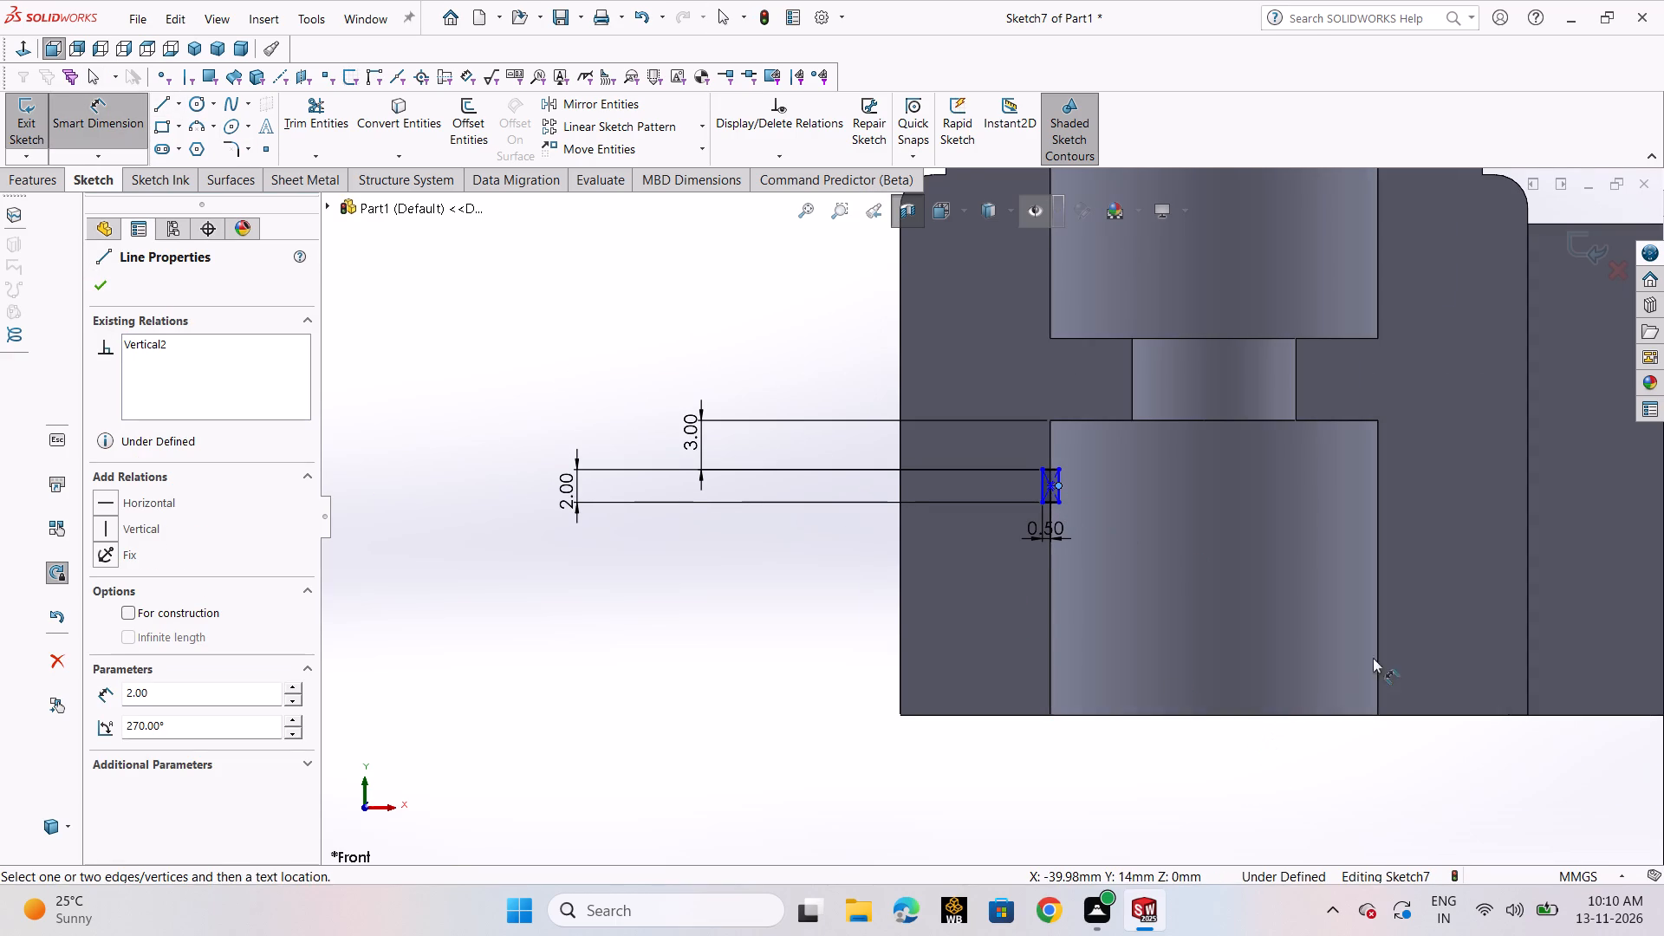
scroll(1390, 647, "up", 6)
scroll(1227, 558, "up", 1)
scroll(1222, 558, "down", 2)
left_click(1096, 556)
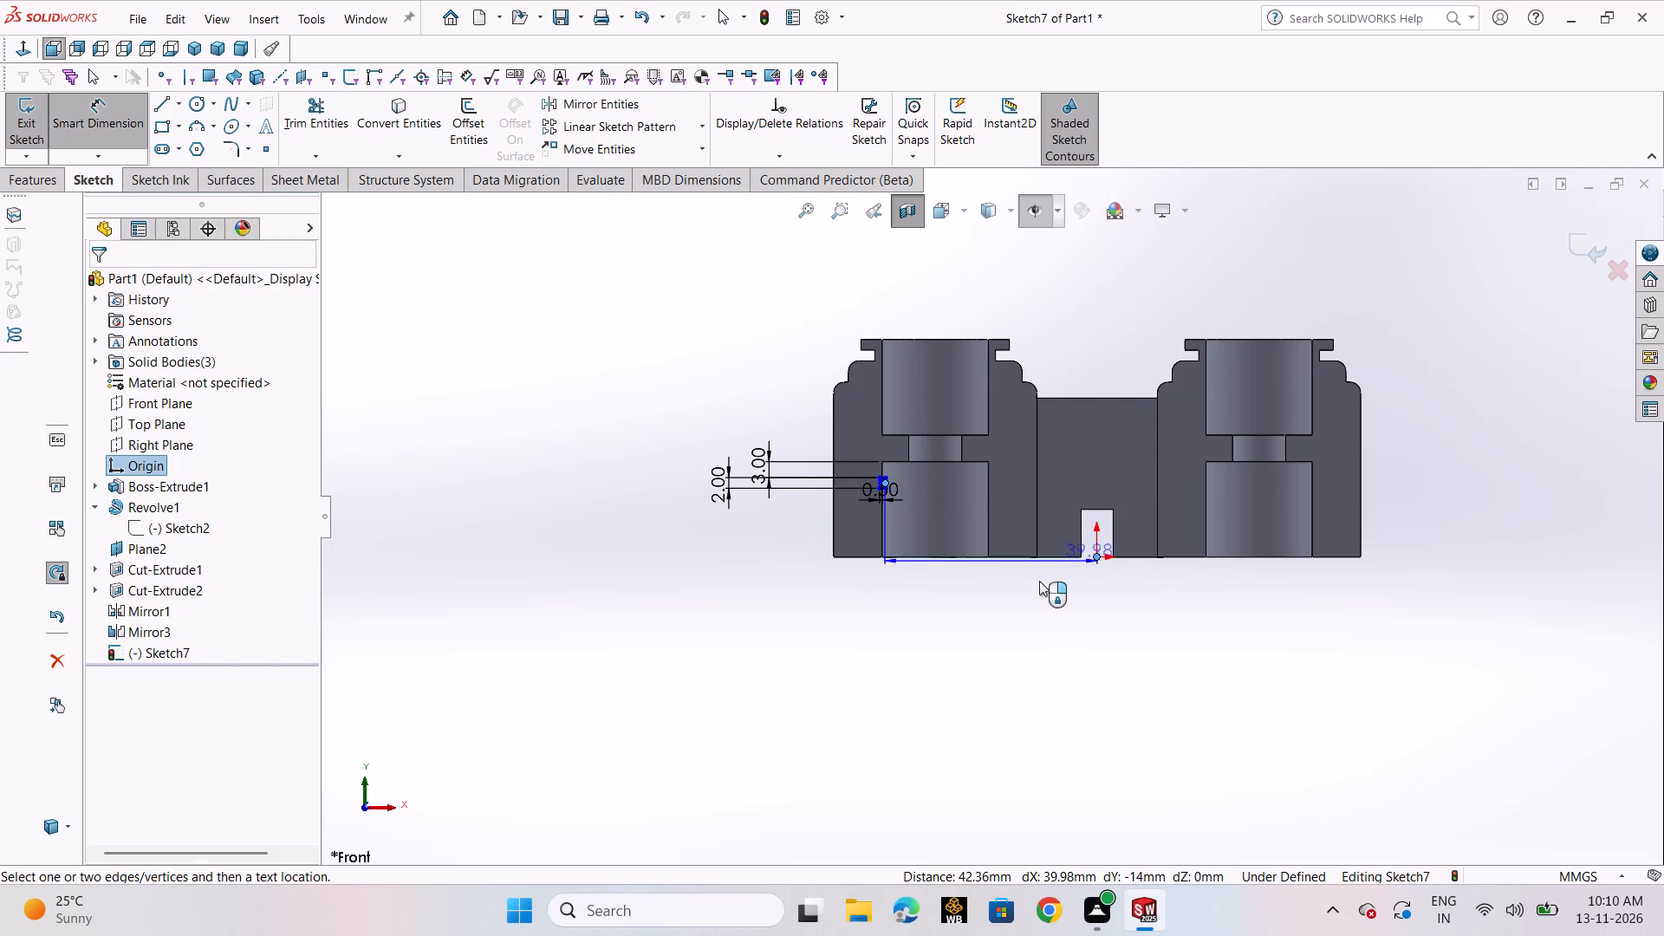
left_click(998, 656)
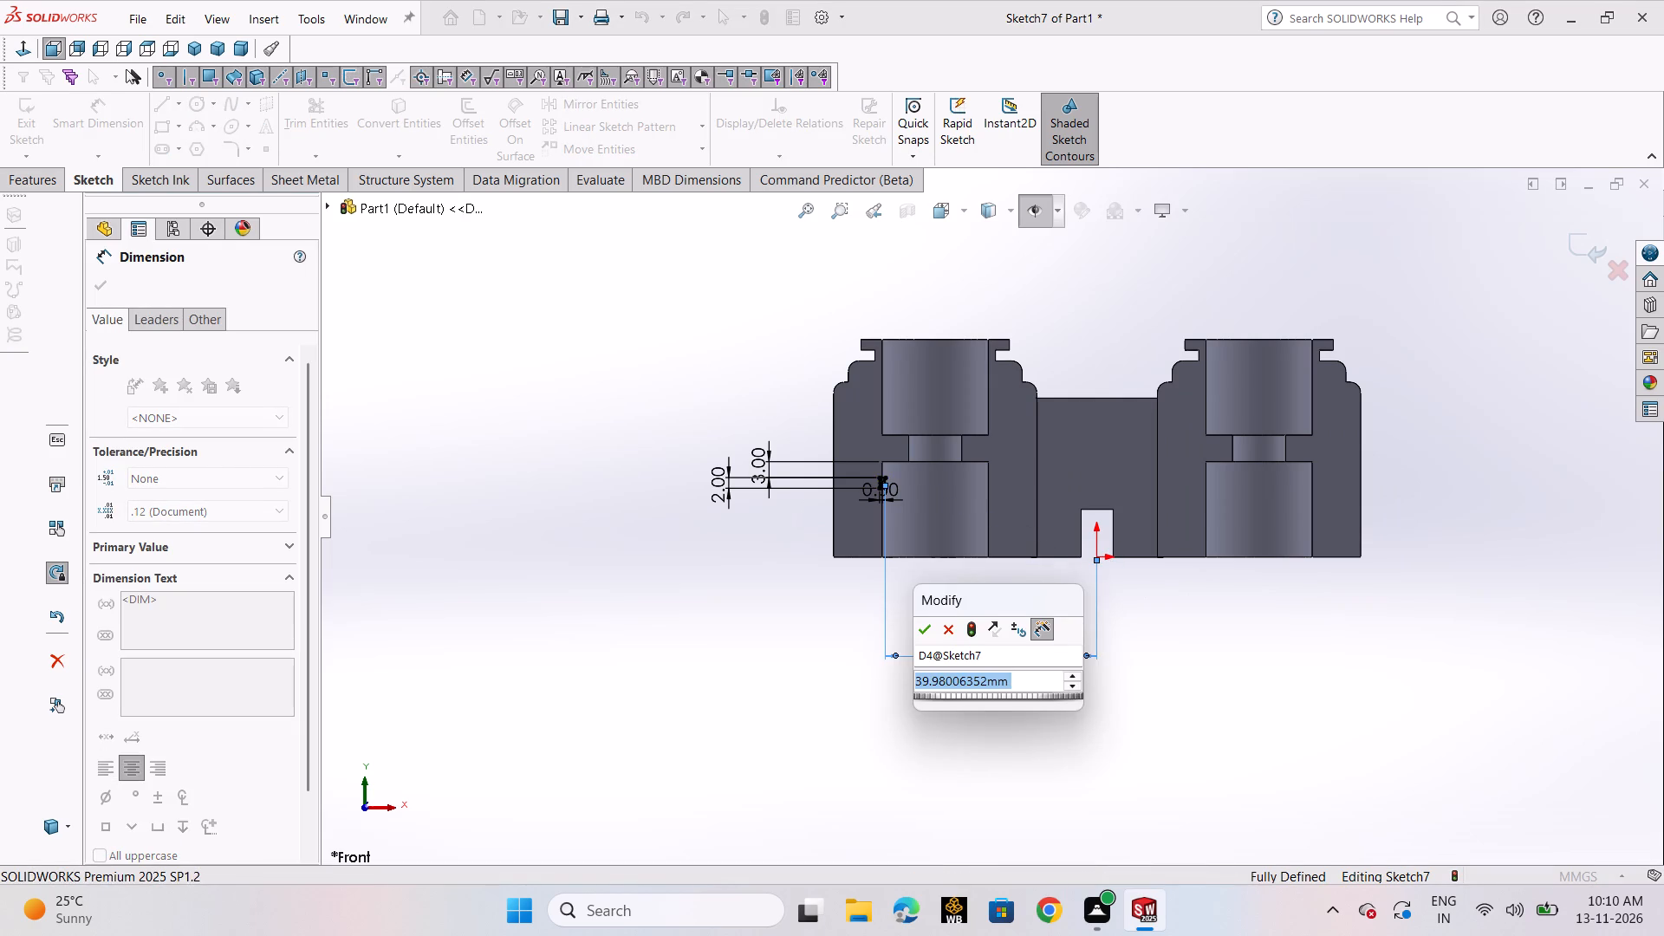
left_click(917, 627)
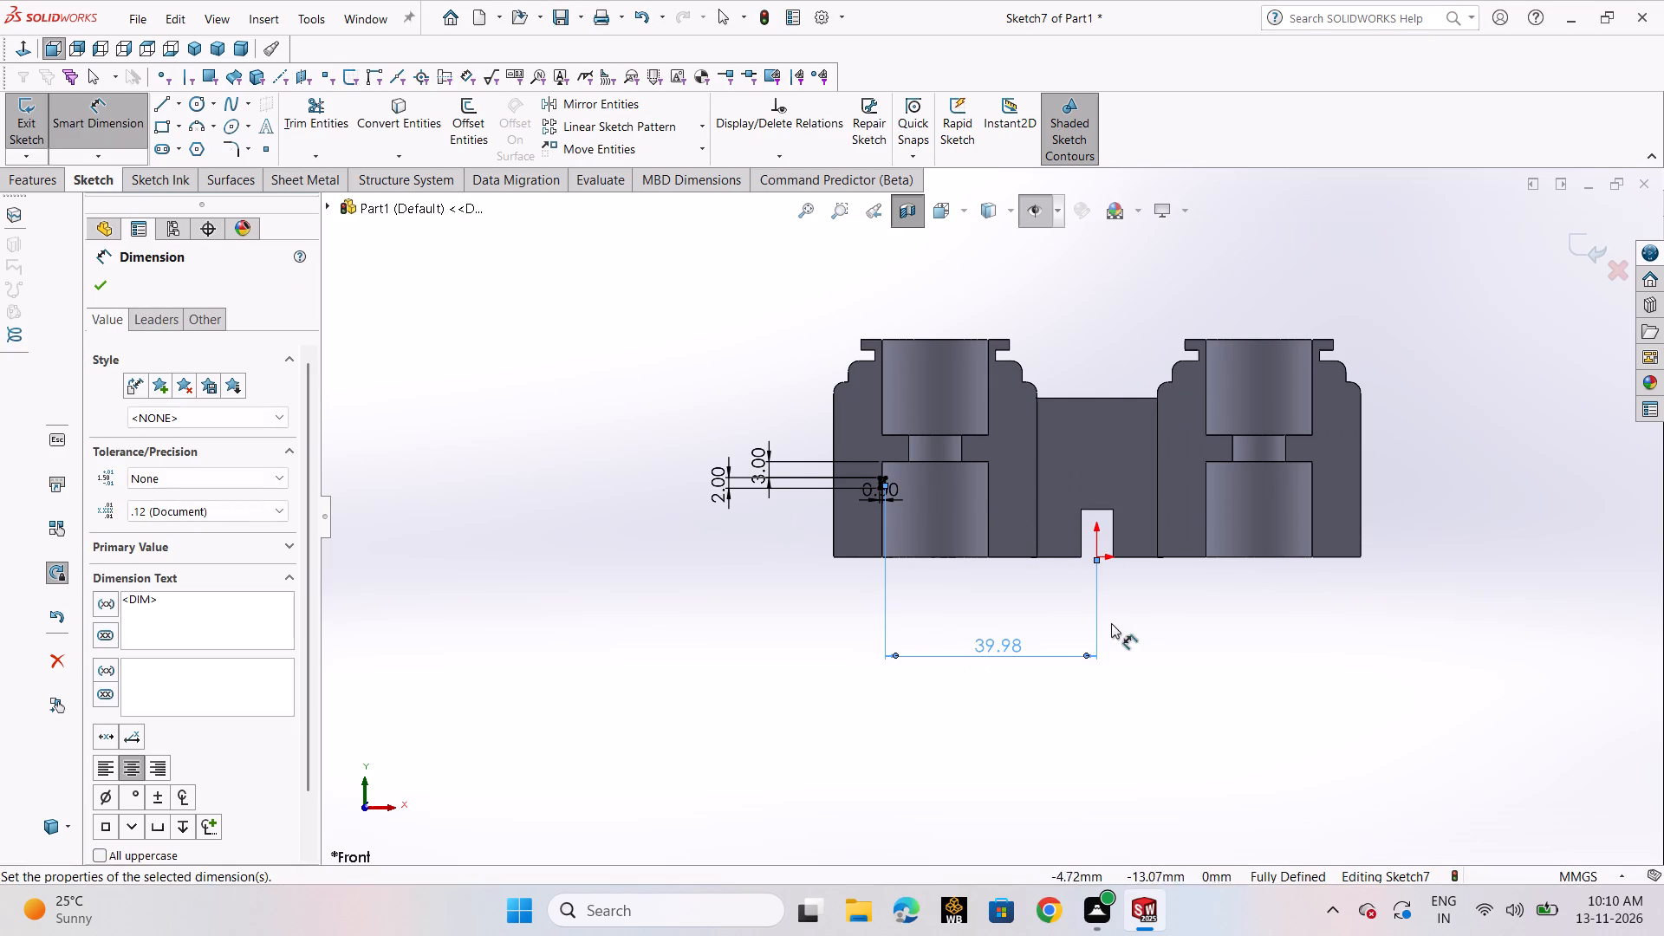
scroll(927, 530, "down", 8)
scroll(835, 376, "down", 4)
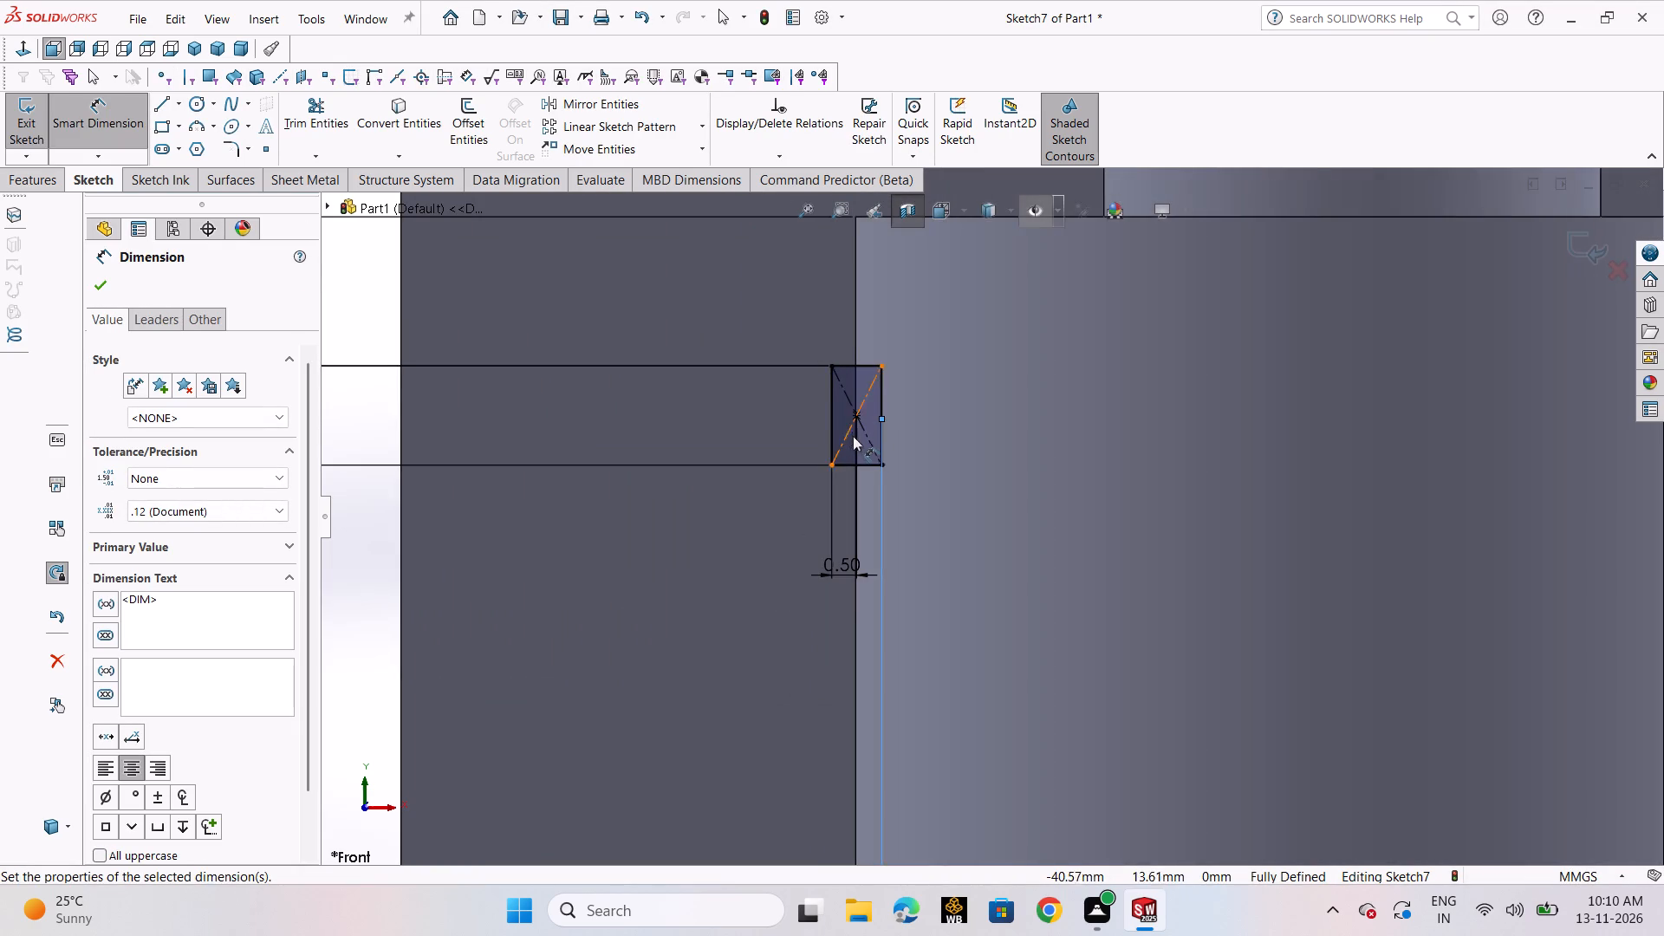
scroll(860, 434, "down", 2)
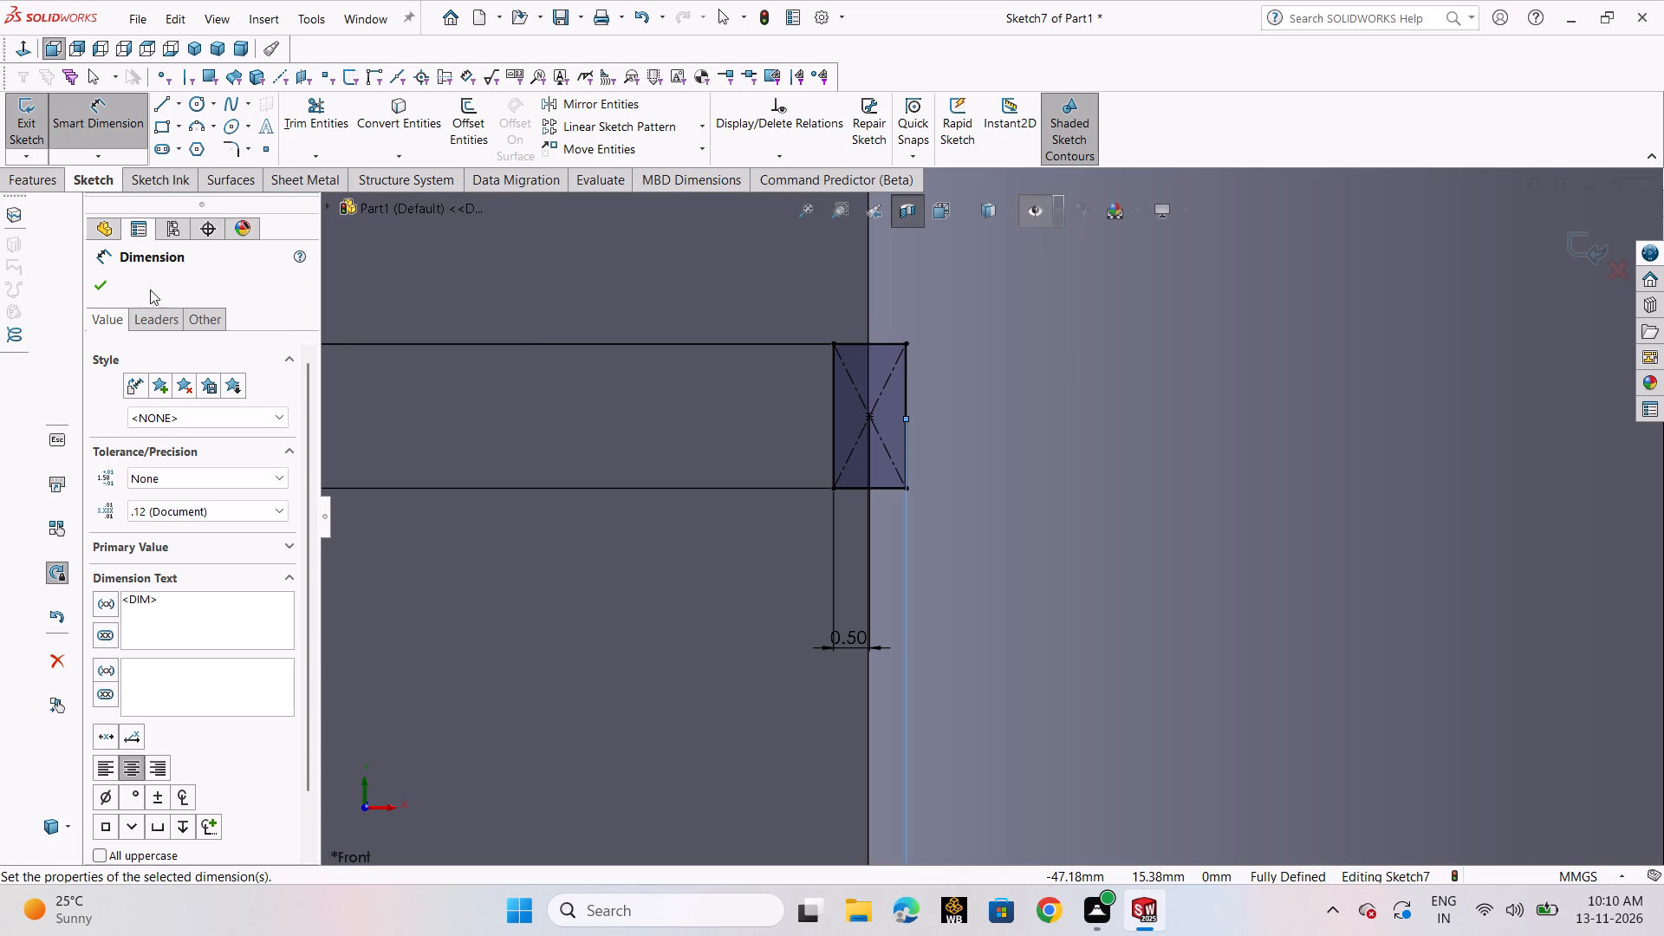
left_click(102, 288)
Sketch a horizontal centerline about 40 mm long across the left body's lower bore, below the rectangle.
scroll(683, 455, "up", 3)
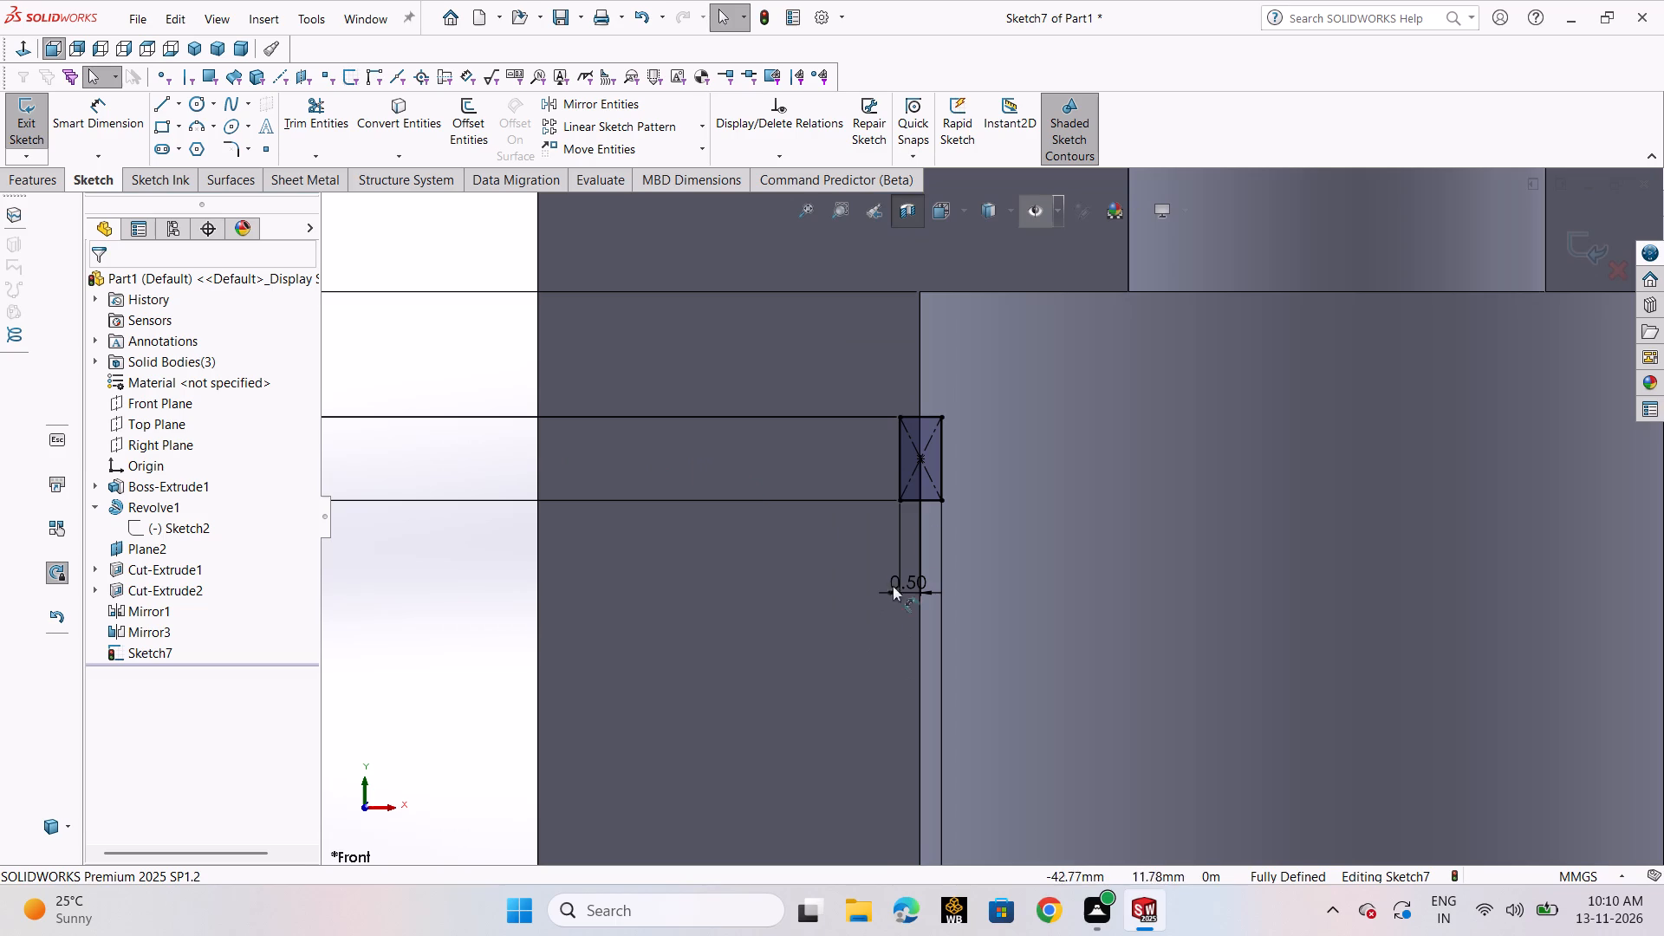
scroll(771, 456, "up", 4)
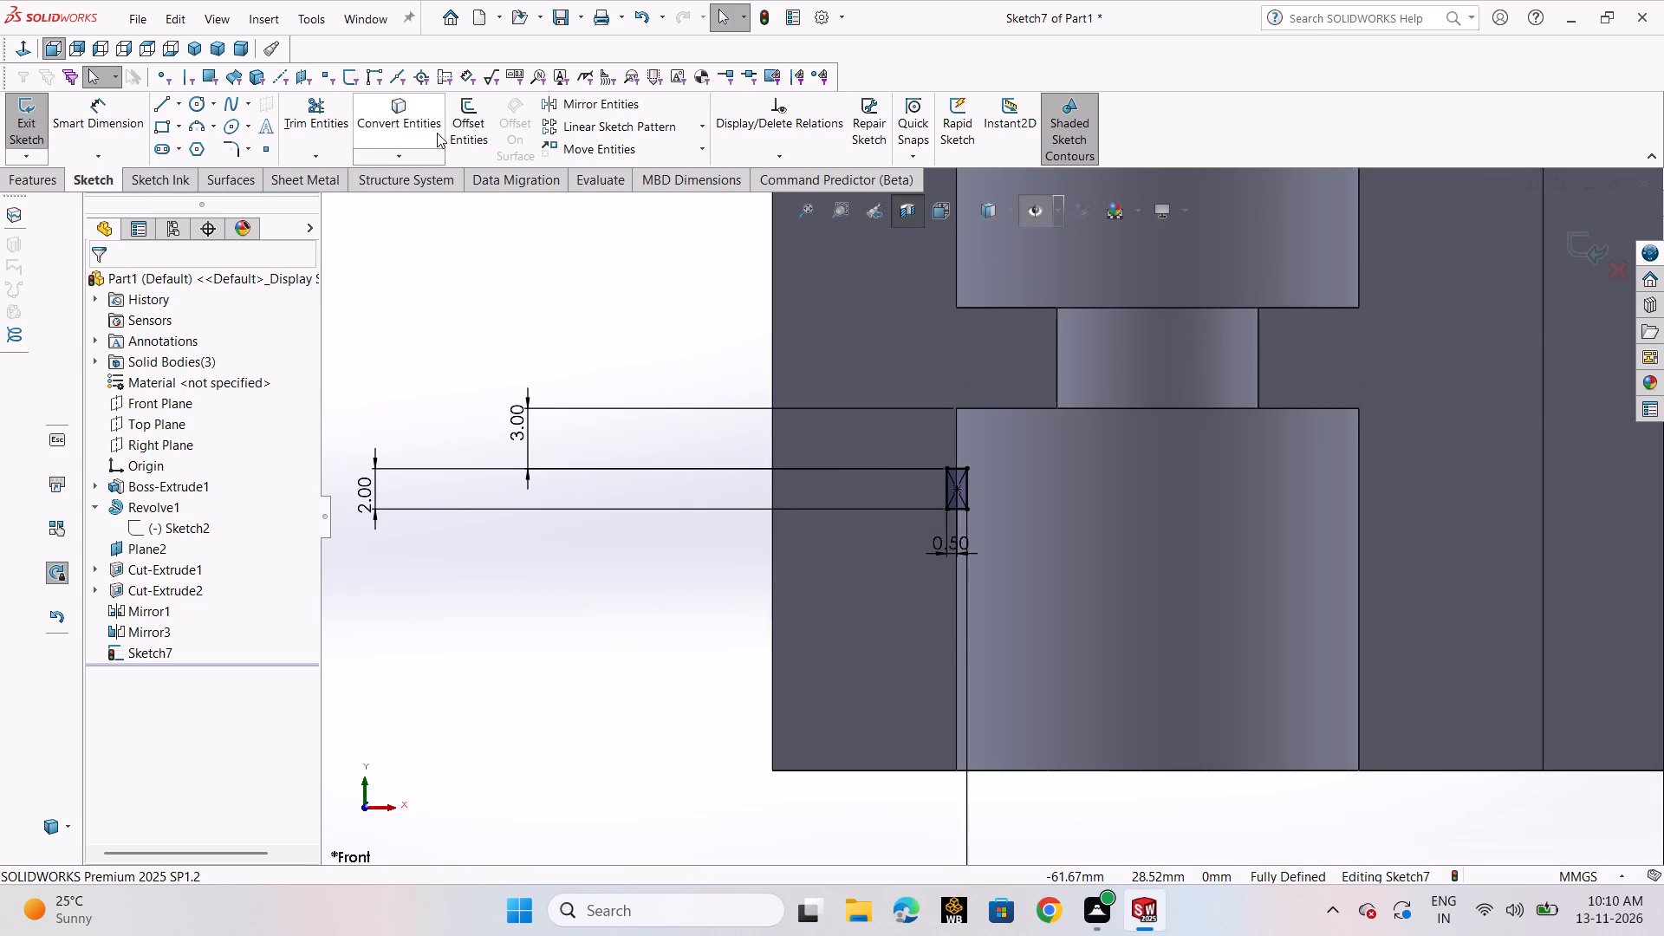
left_click(701, 150)
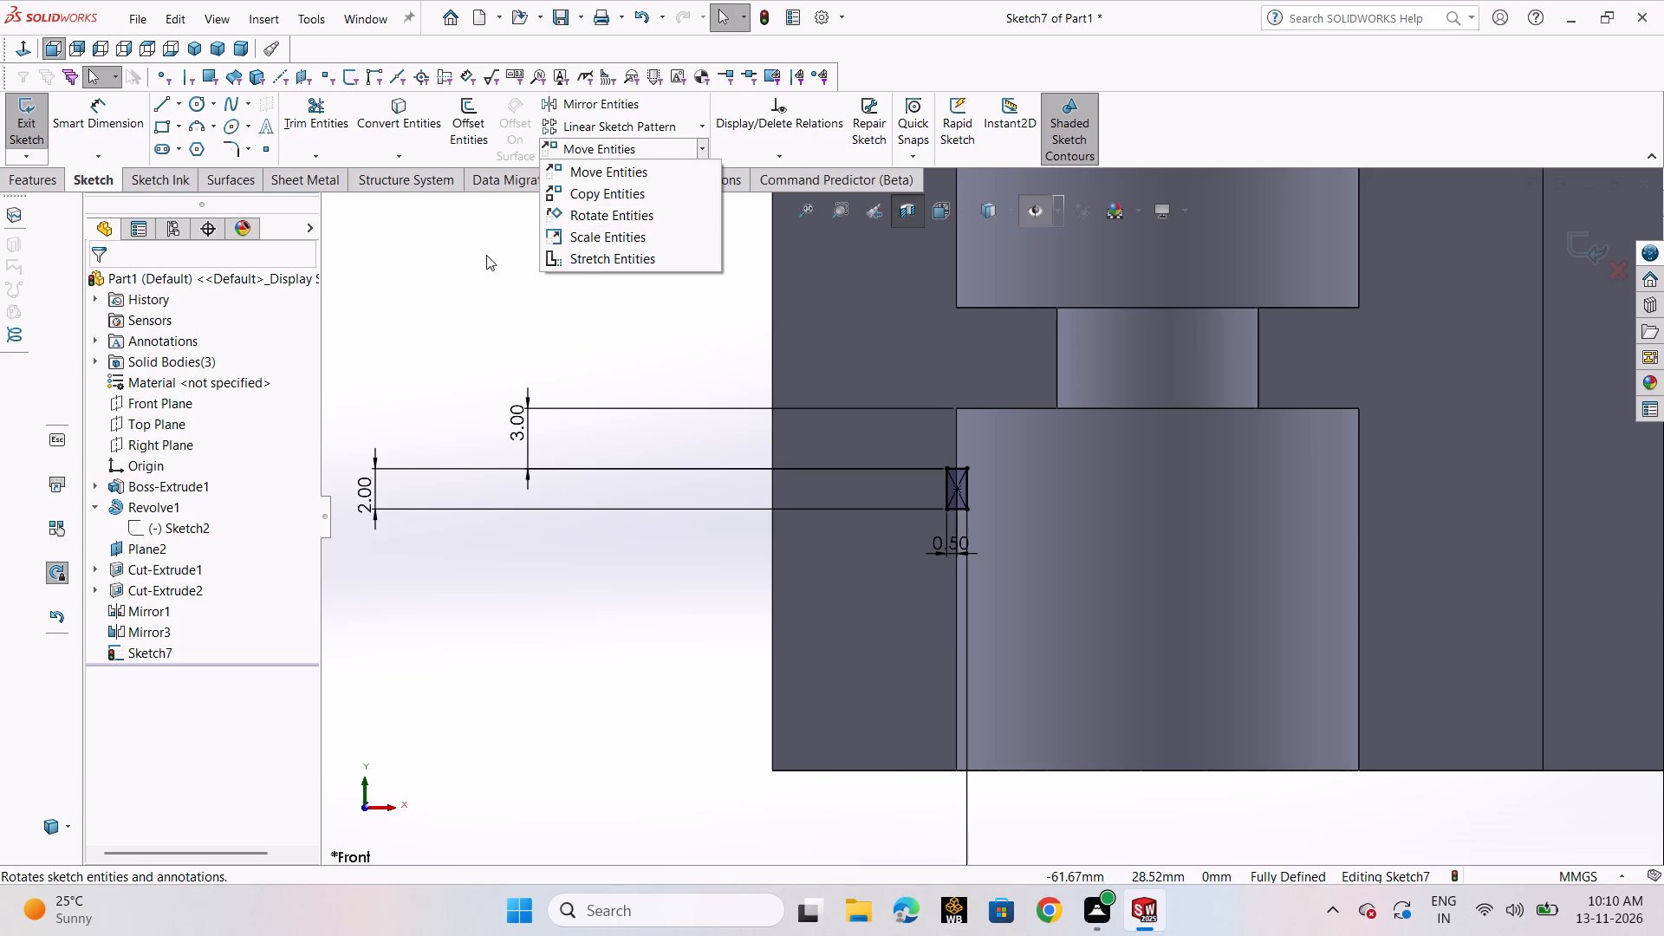
left_click(486, 255)
left_click(175, 106)
left_click(202, 146)
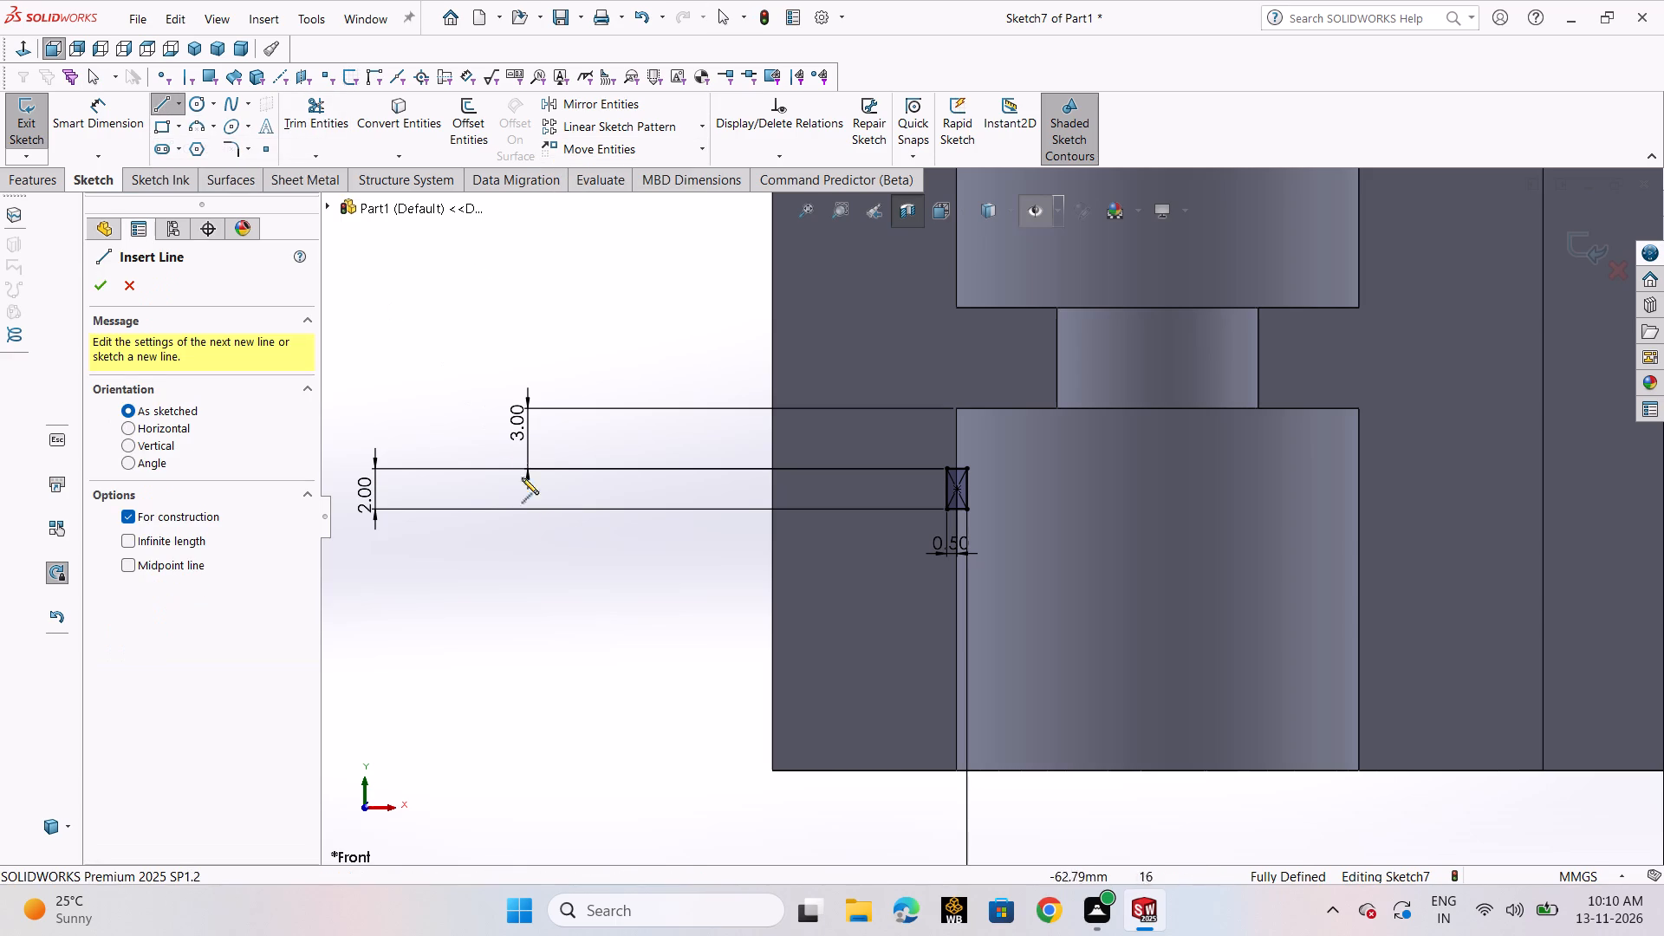
left_click(636, 623)
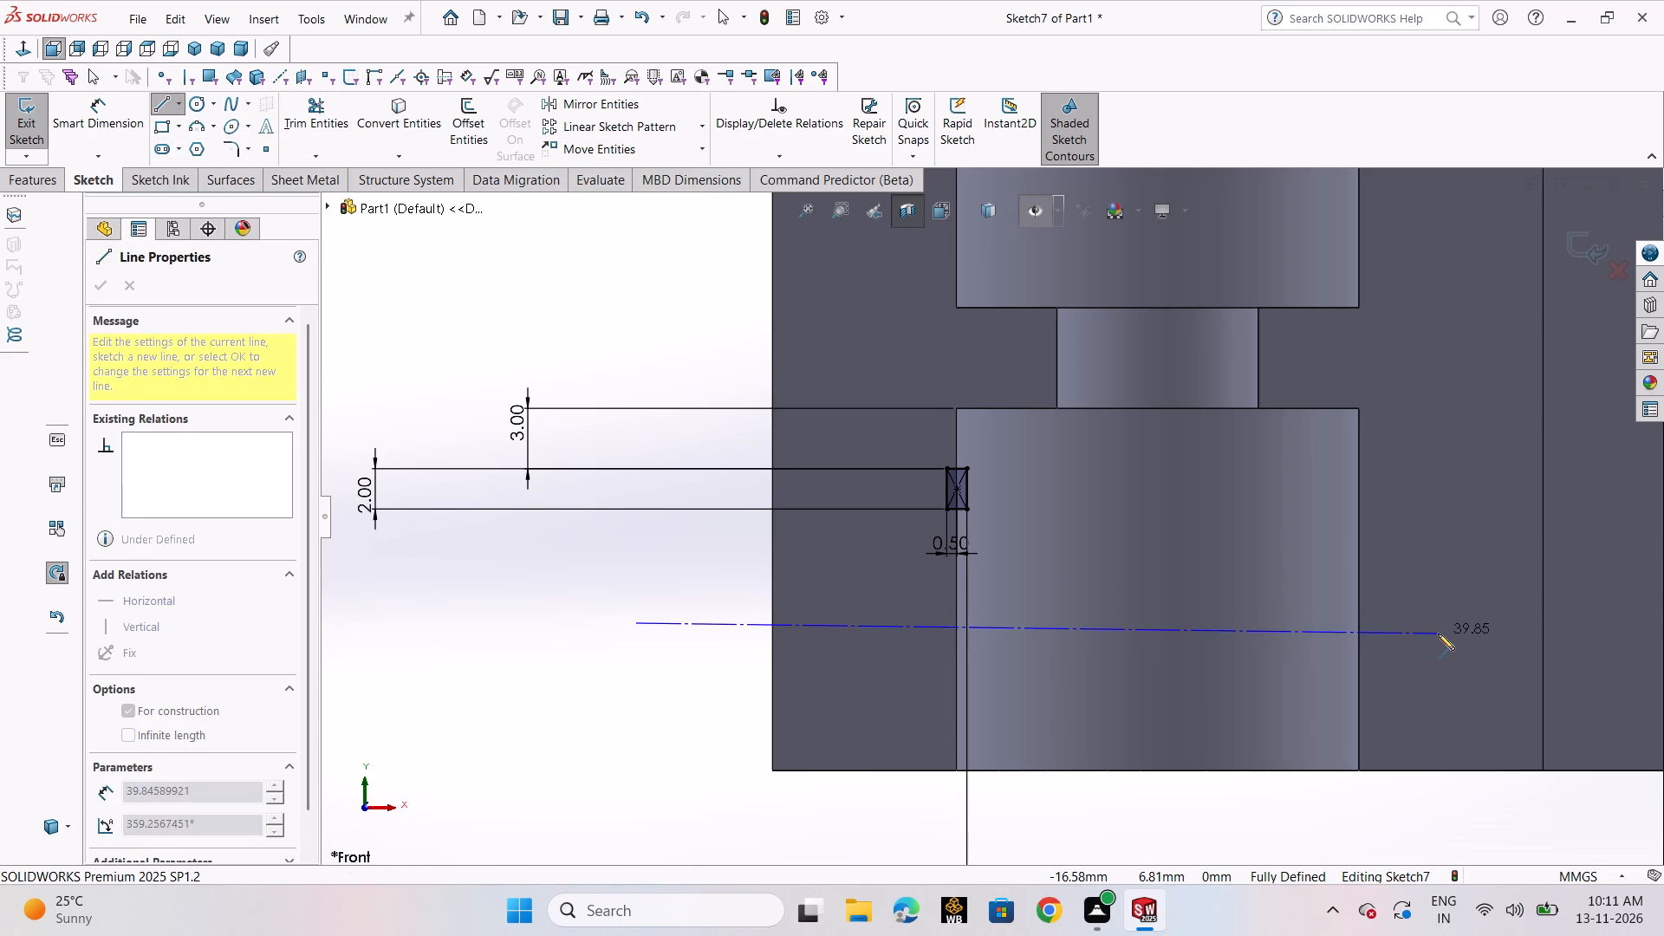
left_click(1439, 625)
right_click(1439, 625)
left_click(1449, 634)
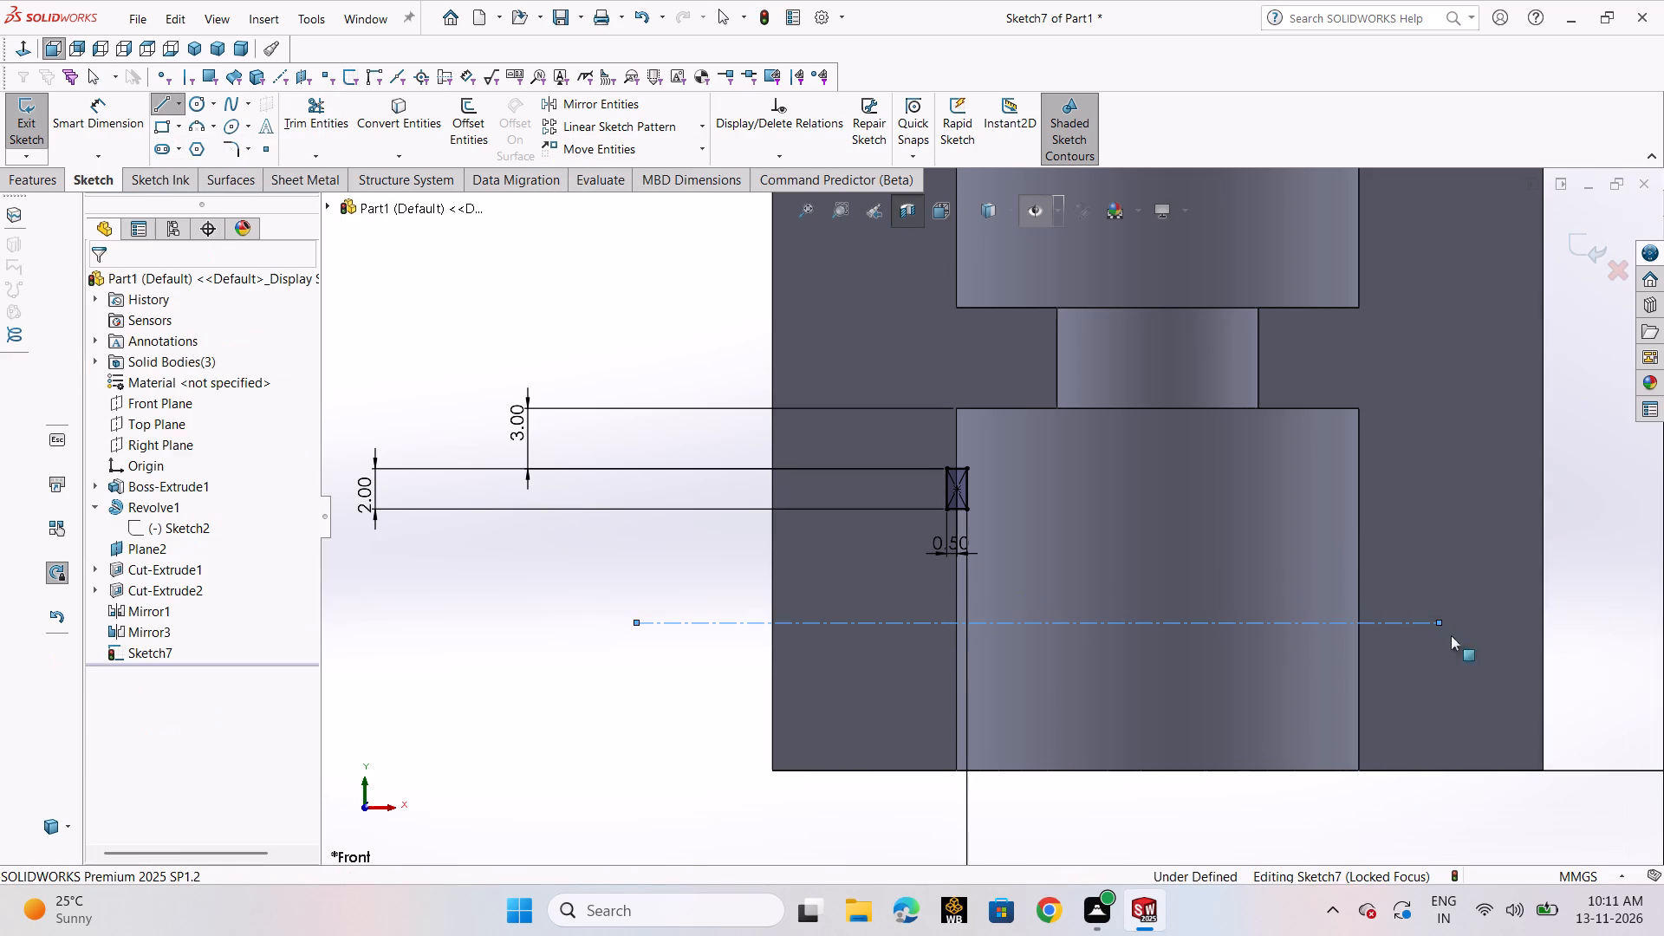
Dimension the horizontal centerline 5 mm below the rectangle's centre point.
left_click(117, 112)
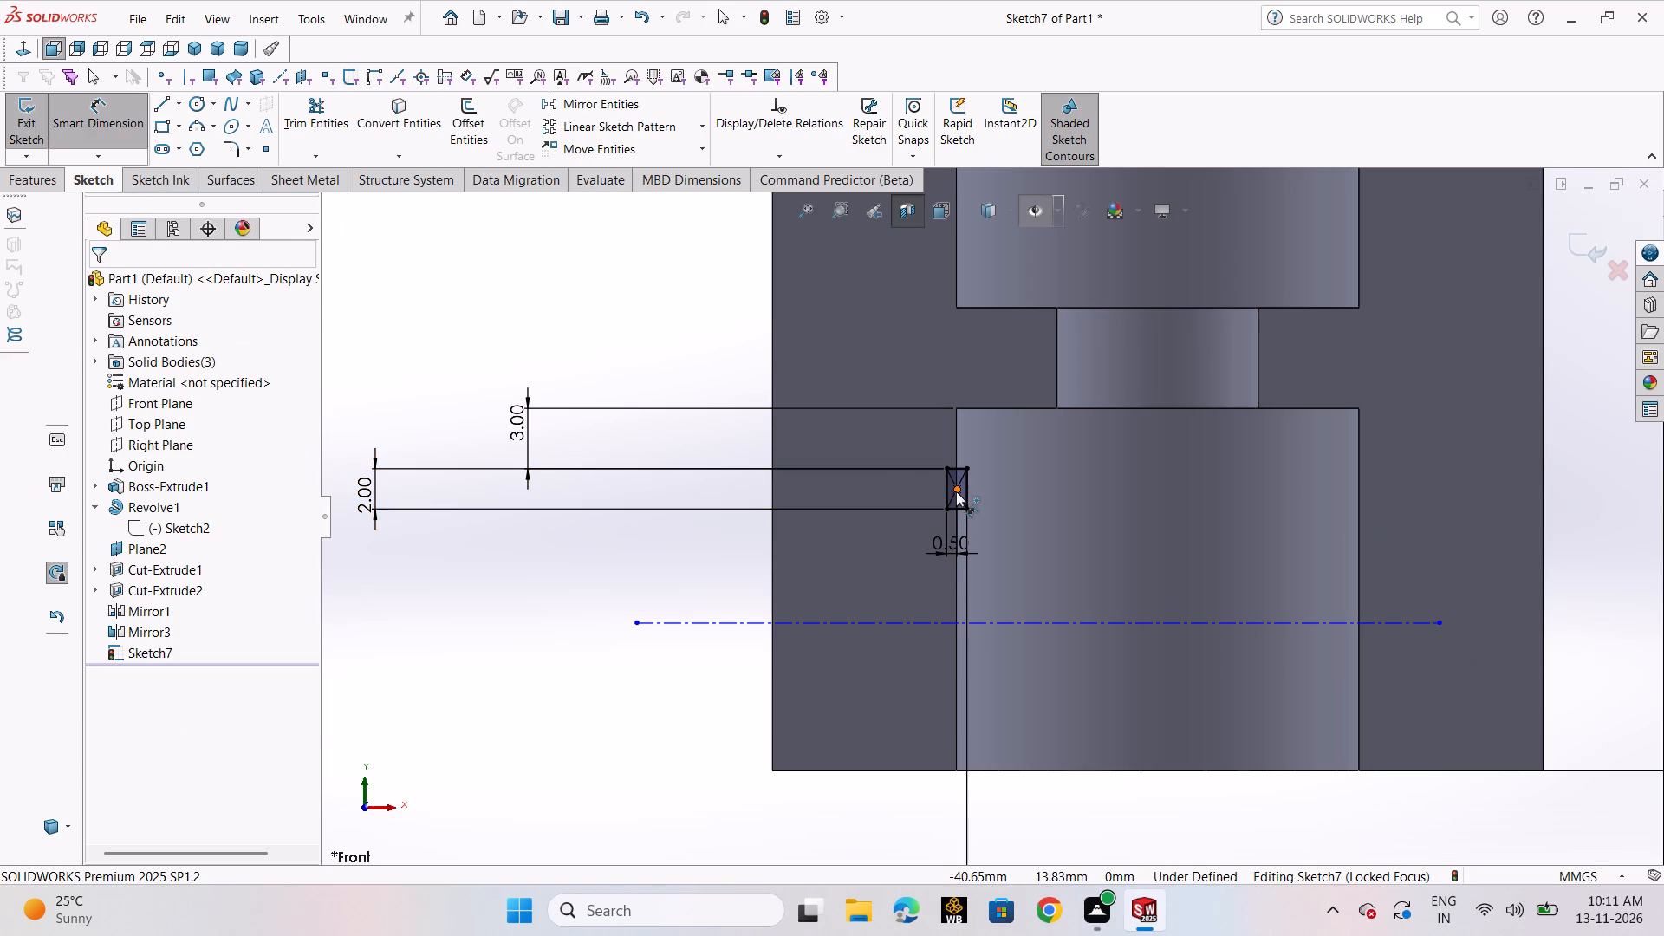
left_click(956, 491)
left_click(1001, 620)
left_click(582, 597)
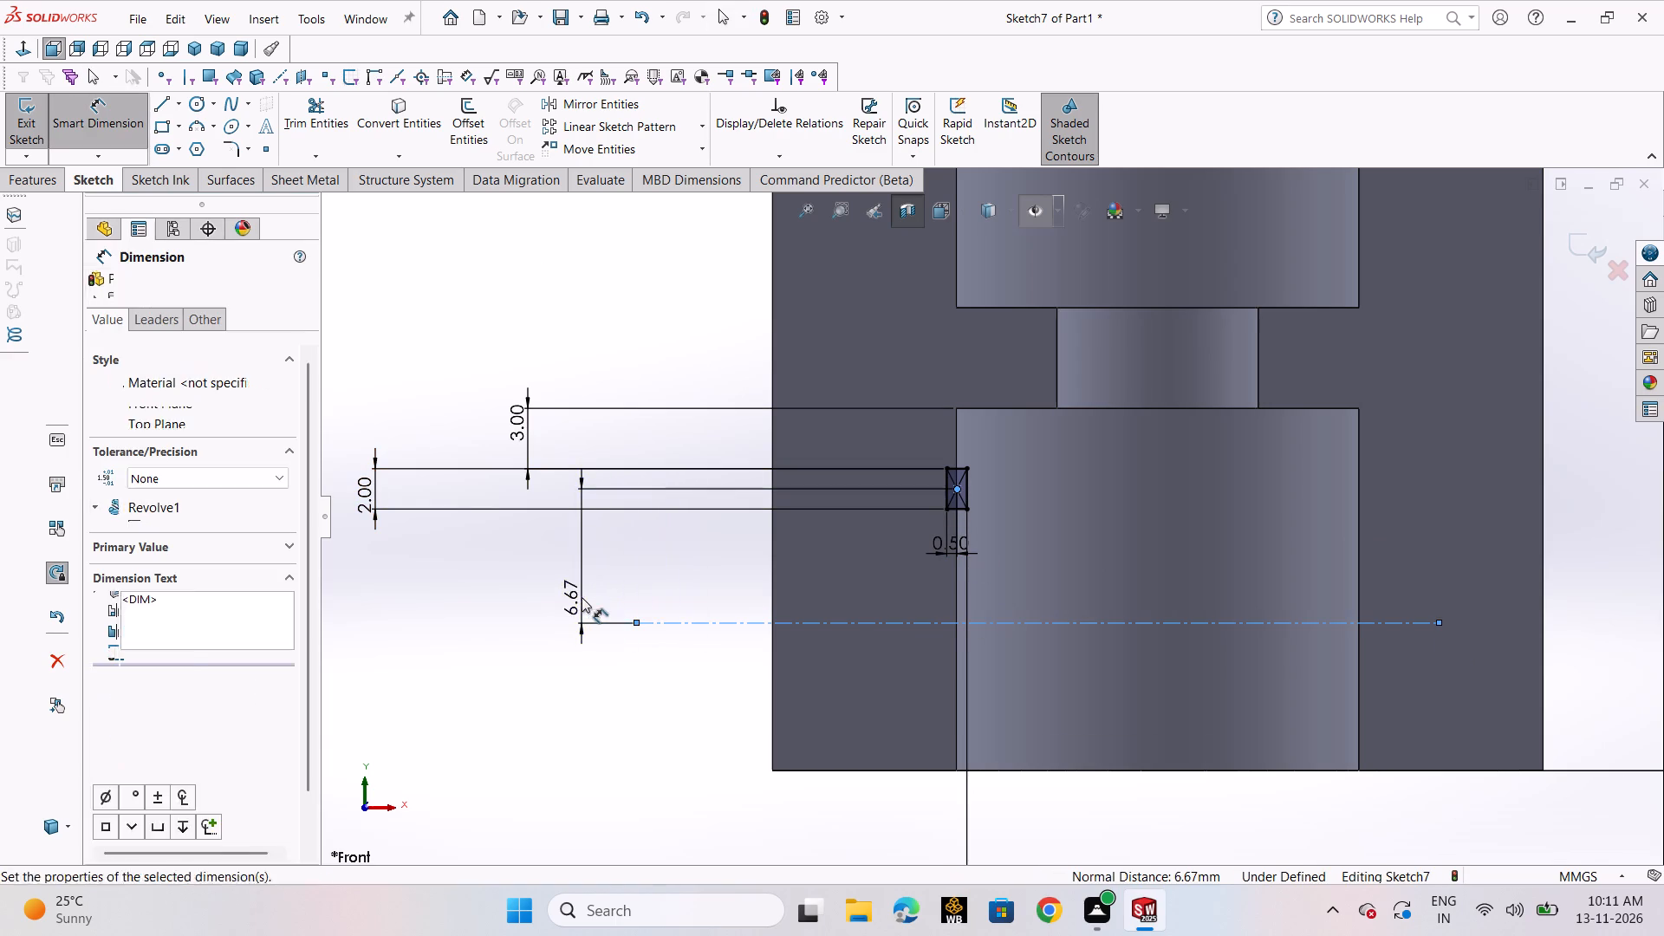
key("5")
key("Return")
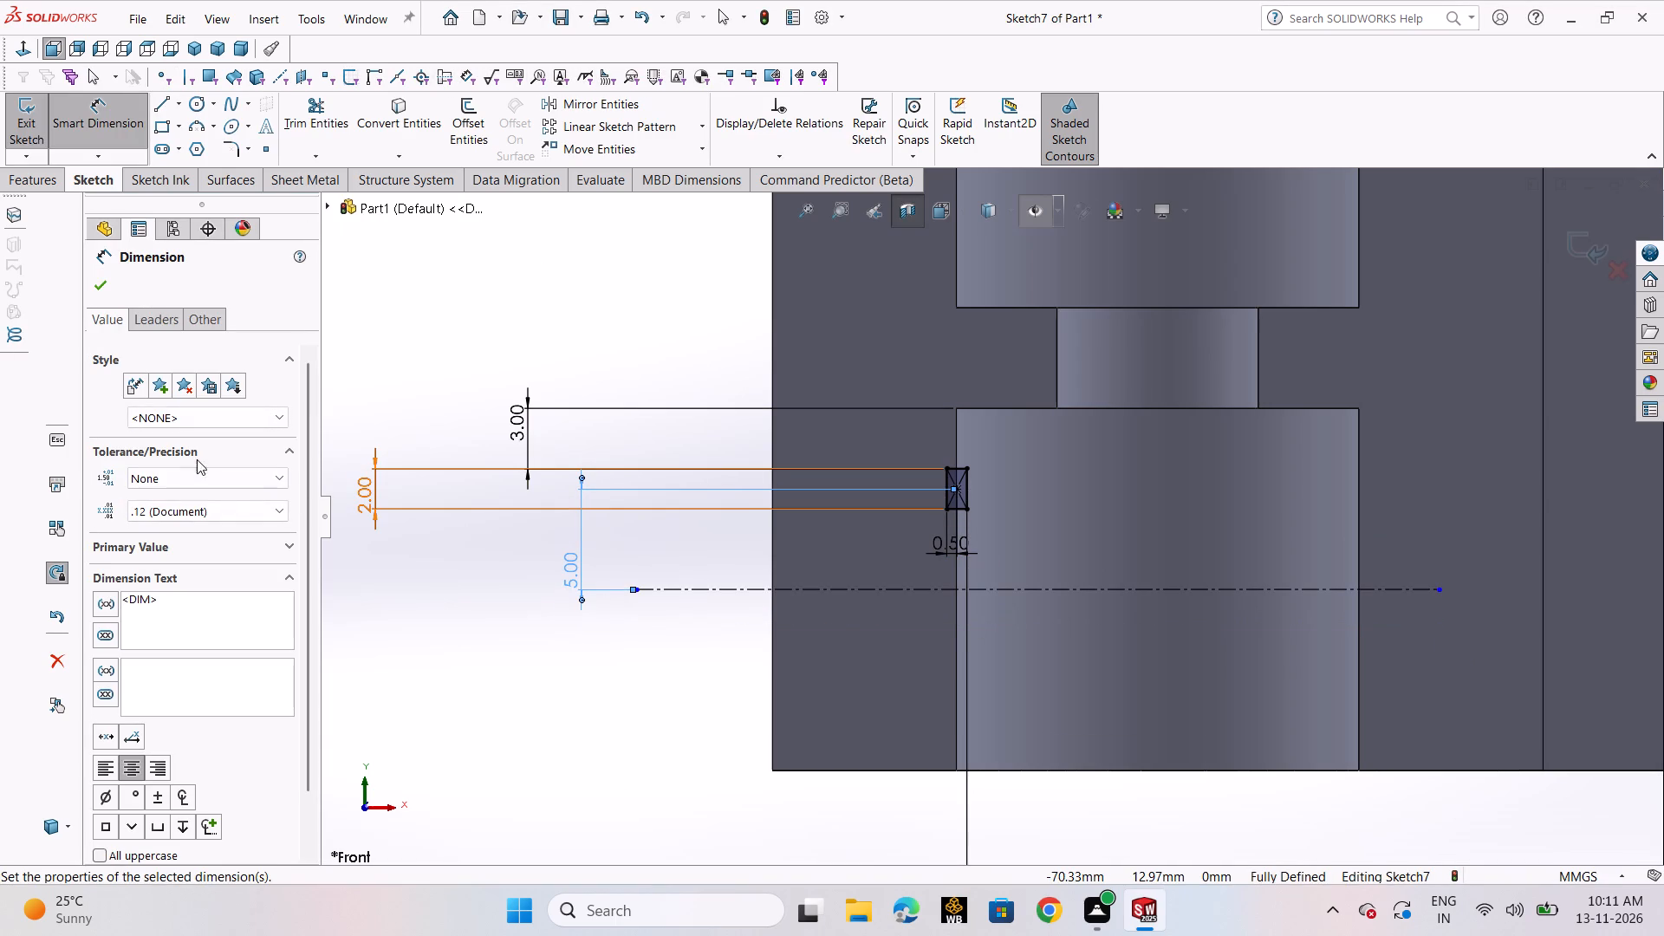
left_click(93, 283)
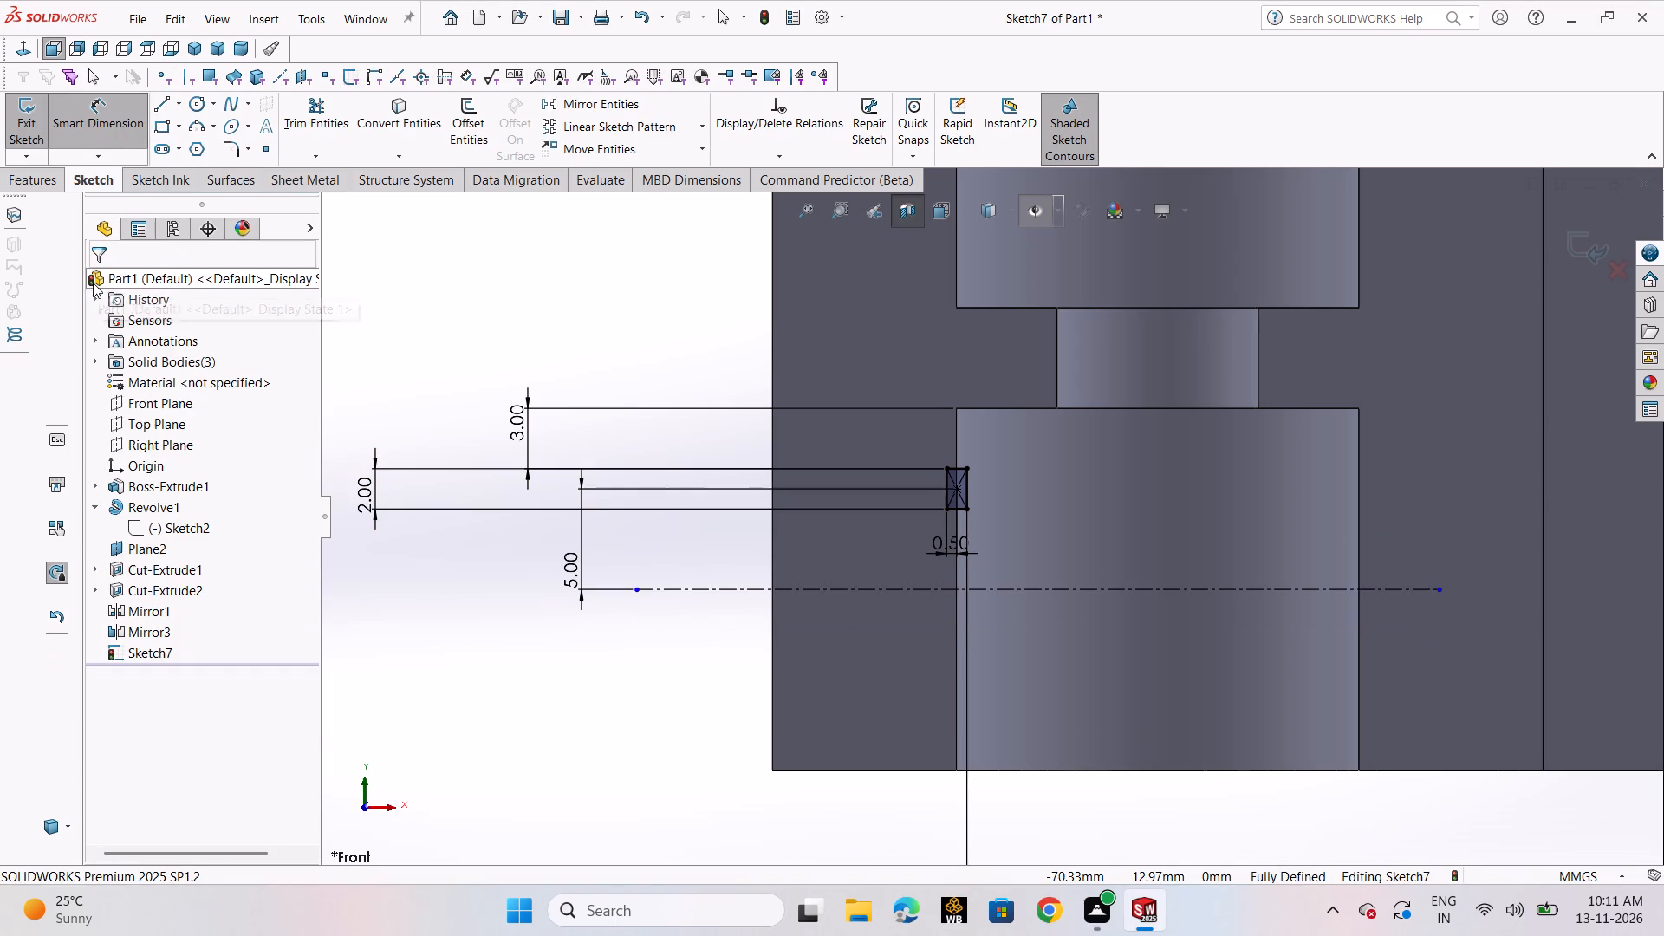
Mirror the rectangle's four lines about the horizontal centerline, keeping the original as a copy.
left_click(631, 101)
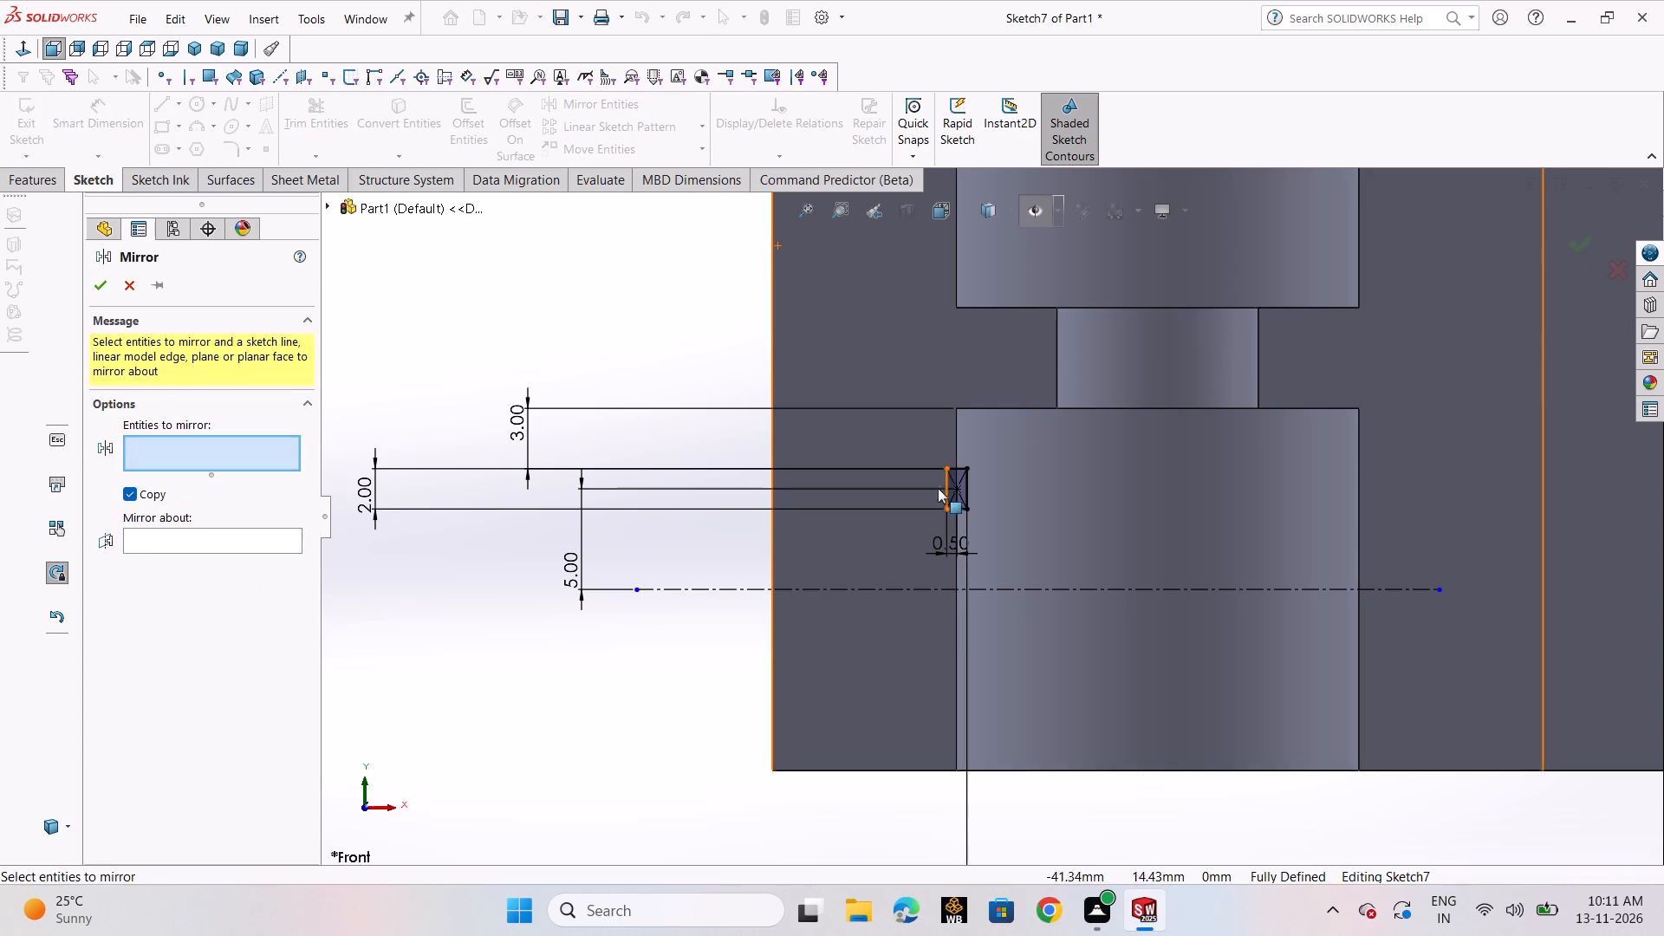
left_click(956, 503)
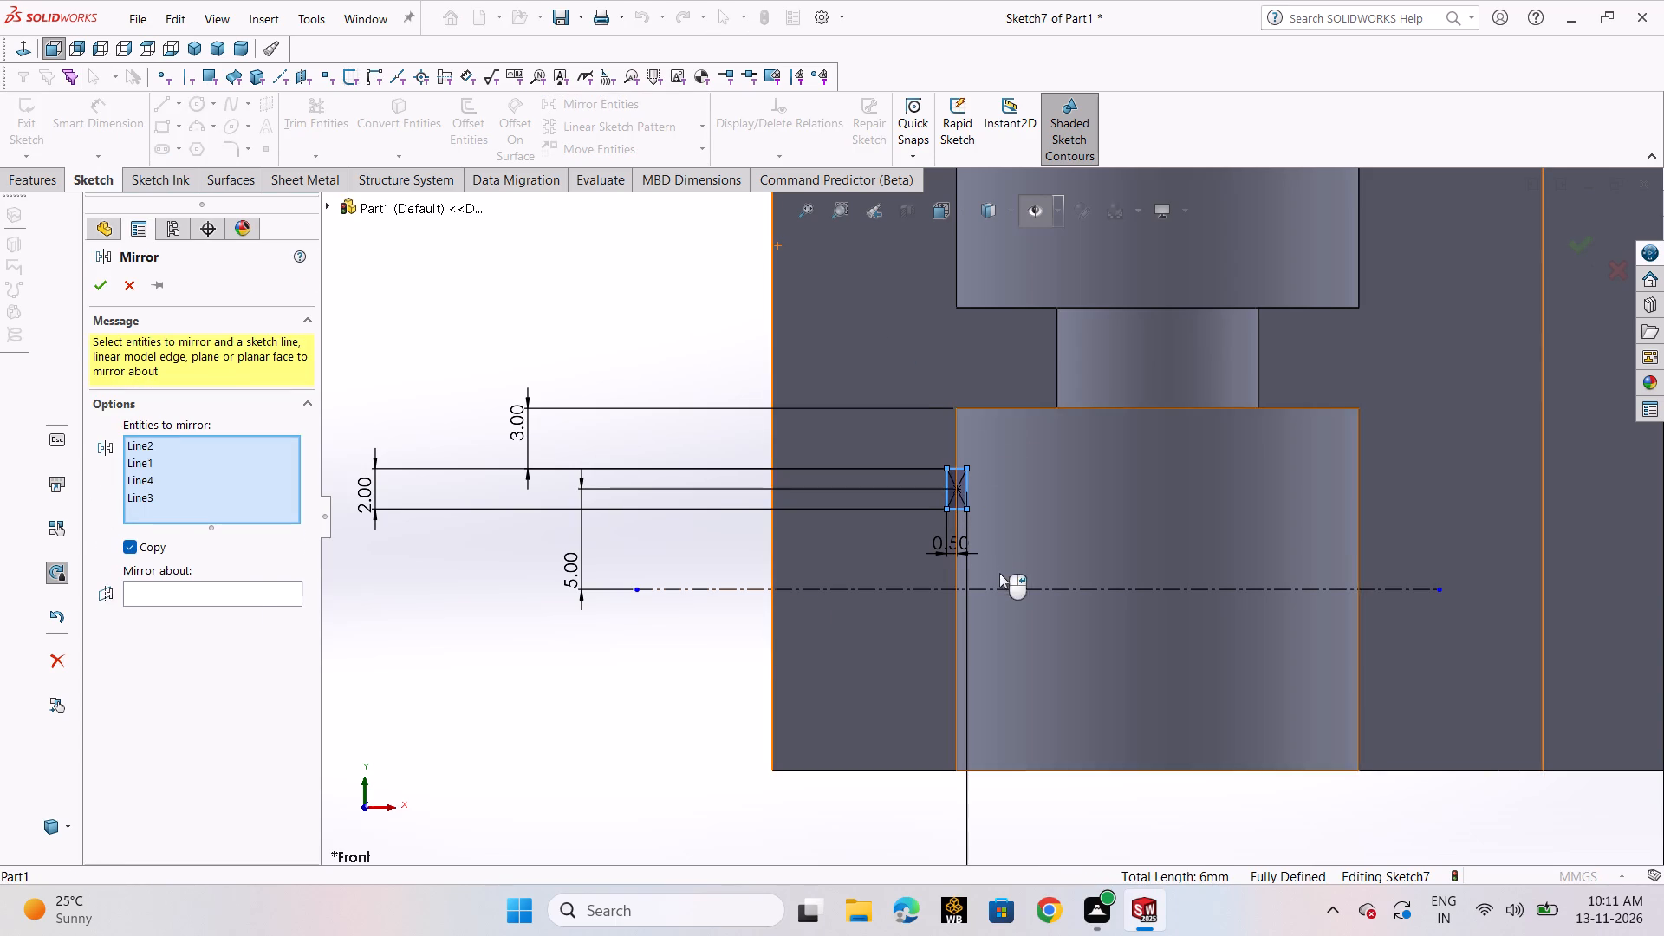
left_click(256, 587)
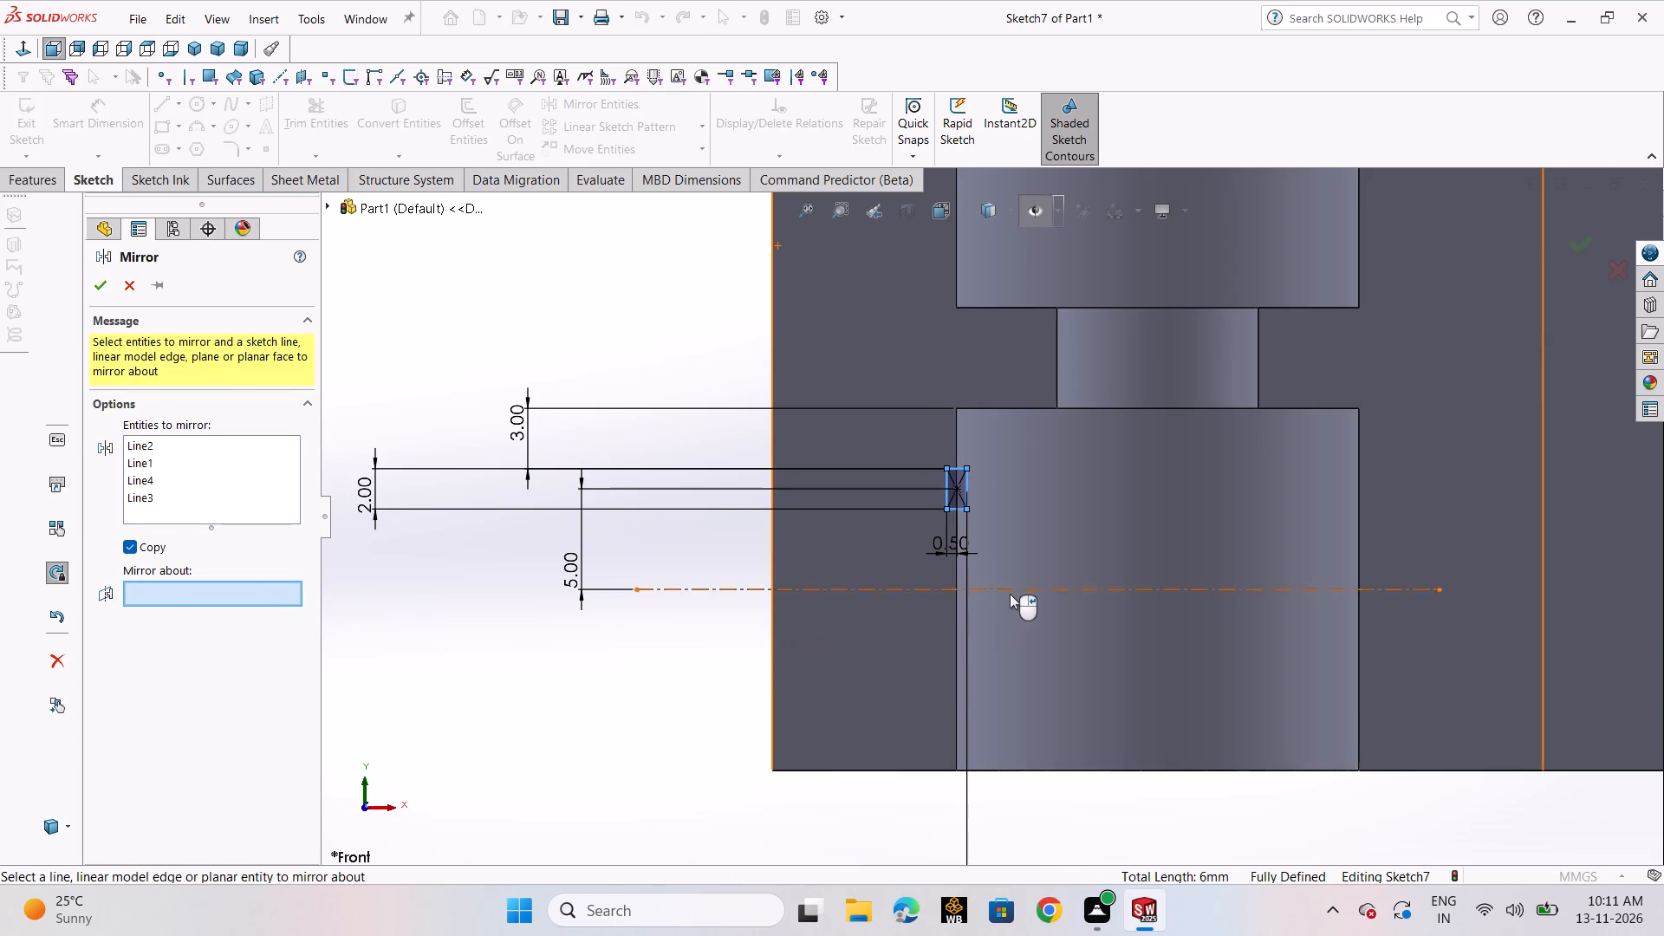
left_click(1010, 592)
left_click(94, 289)
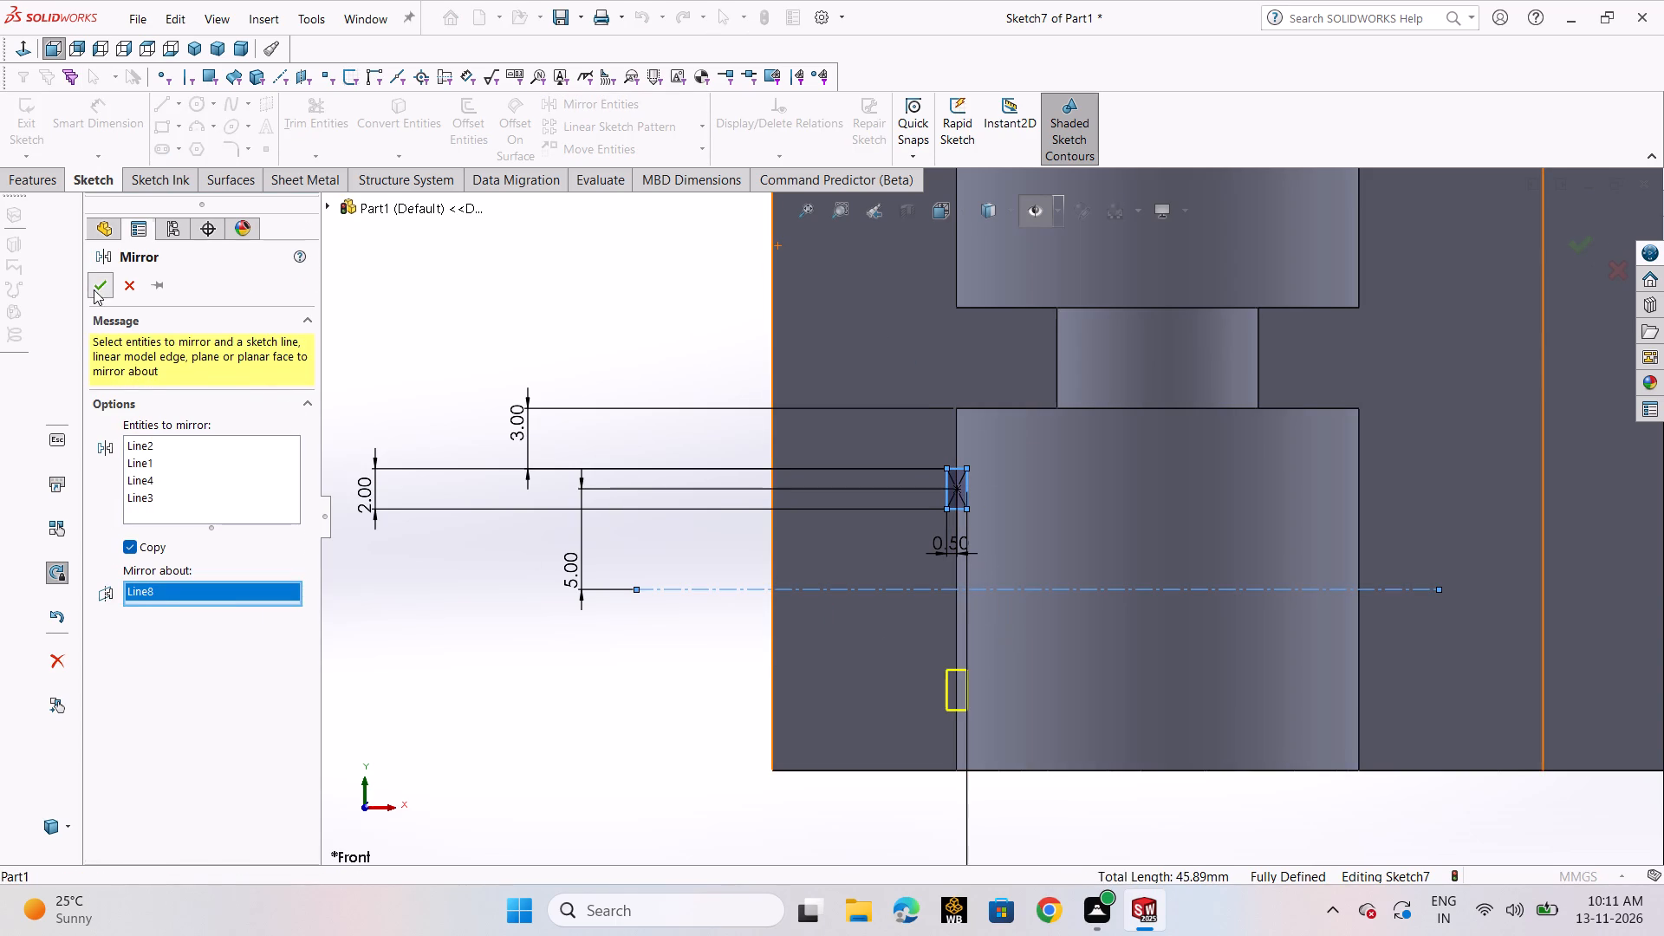
Sketch a vertical centerline about 39 mm long upward from the origin through the central block.
scroll(1119, 471, "up", 5)
scroll(1212, 477, "up", 1)
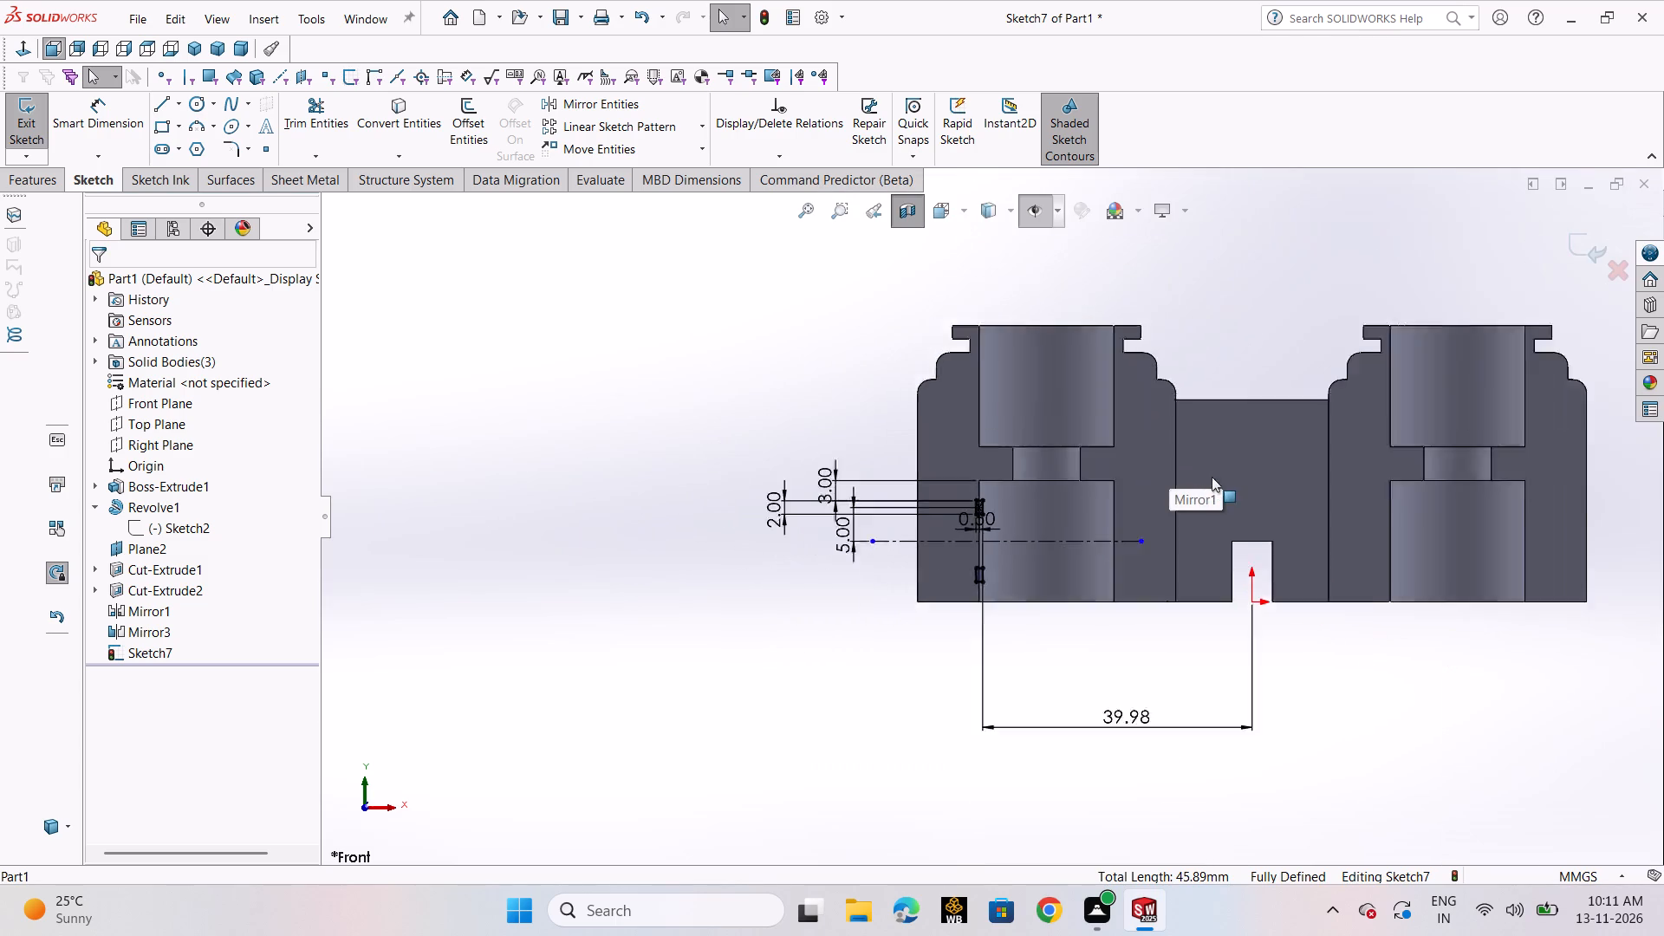
scroll(1212, 477, "up", 2)
scroll(1254, 504, "down", 3)
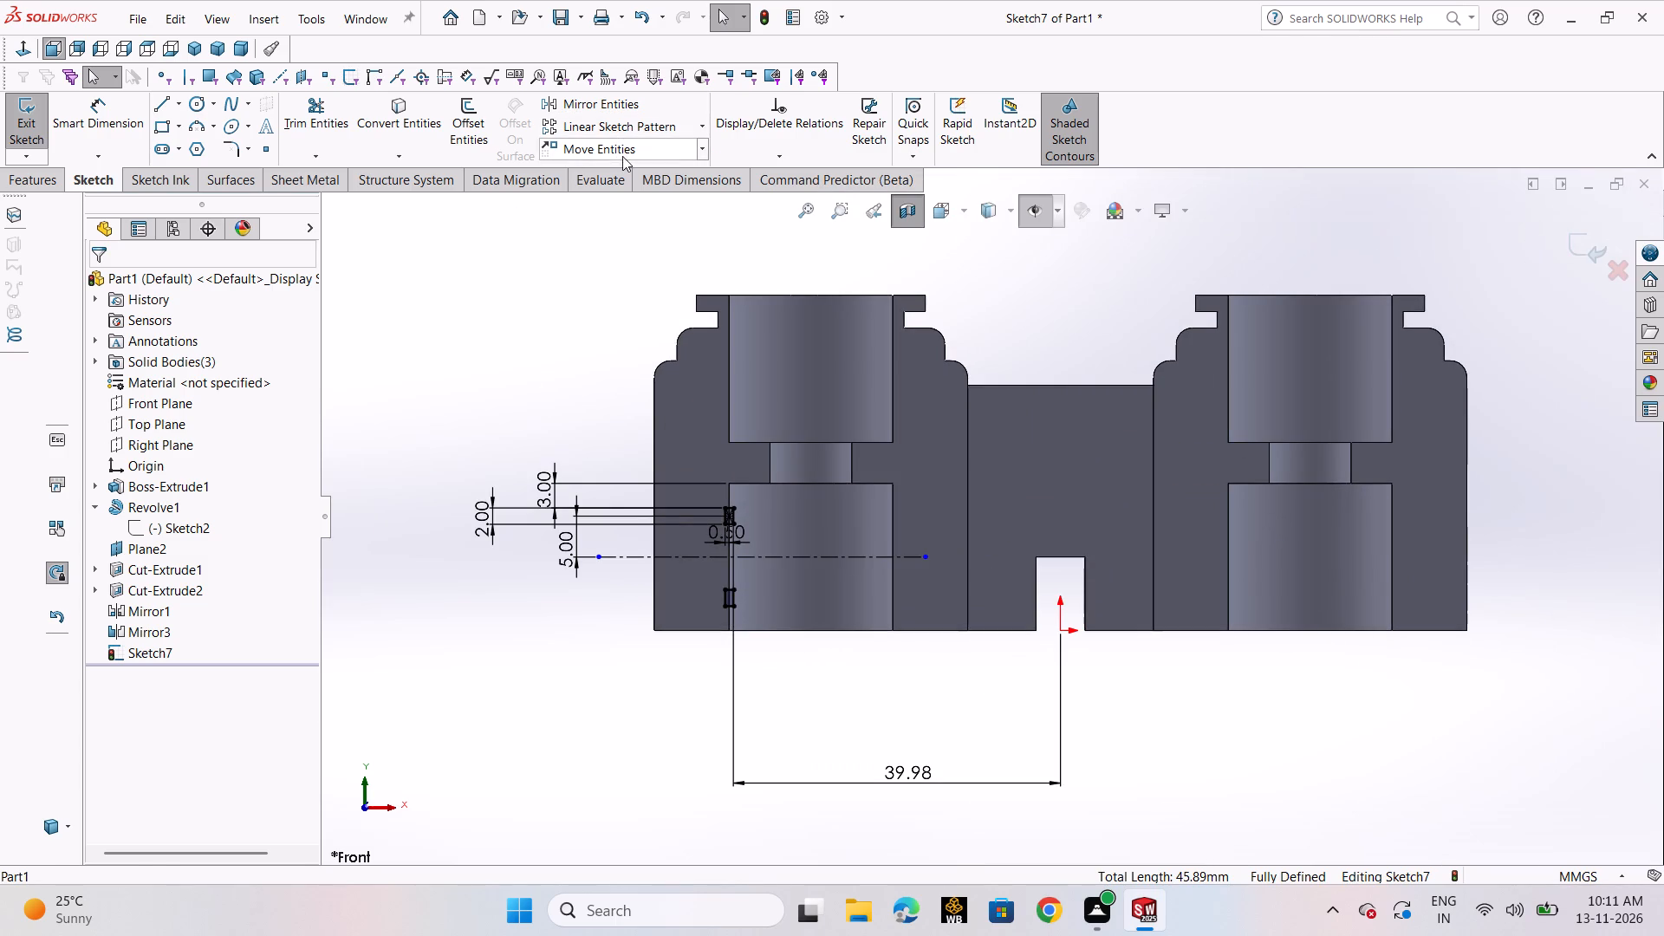
left_click(181, 100)
left_click(200, 145)
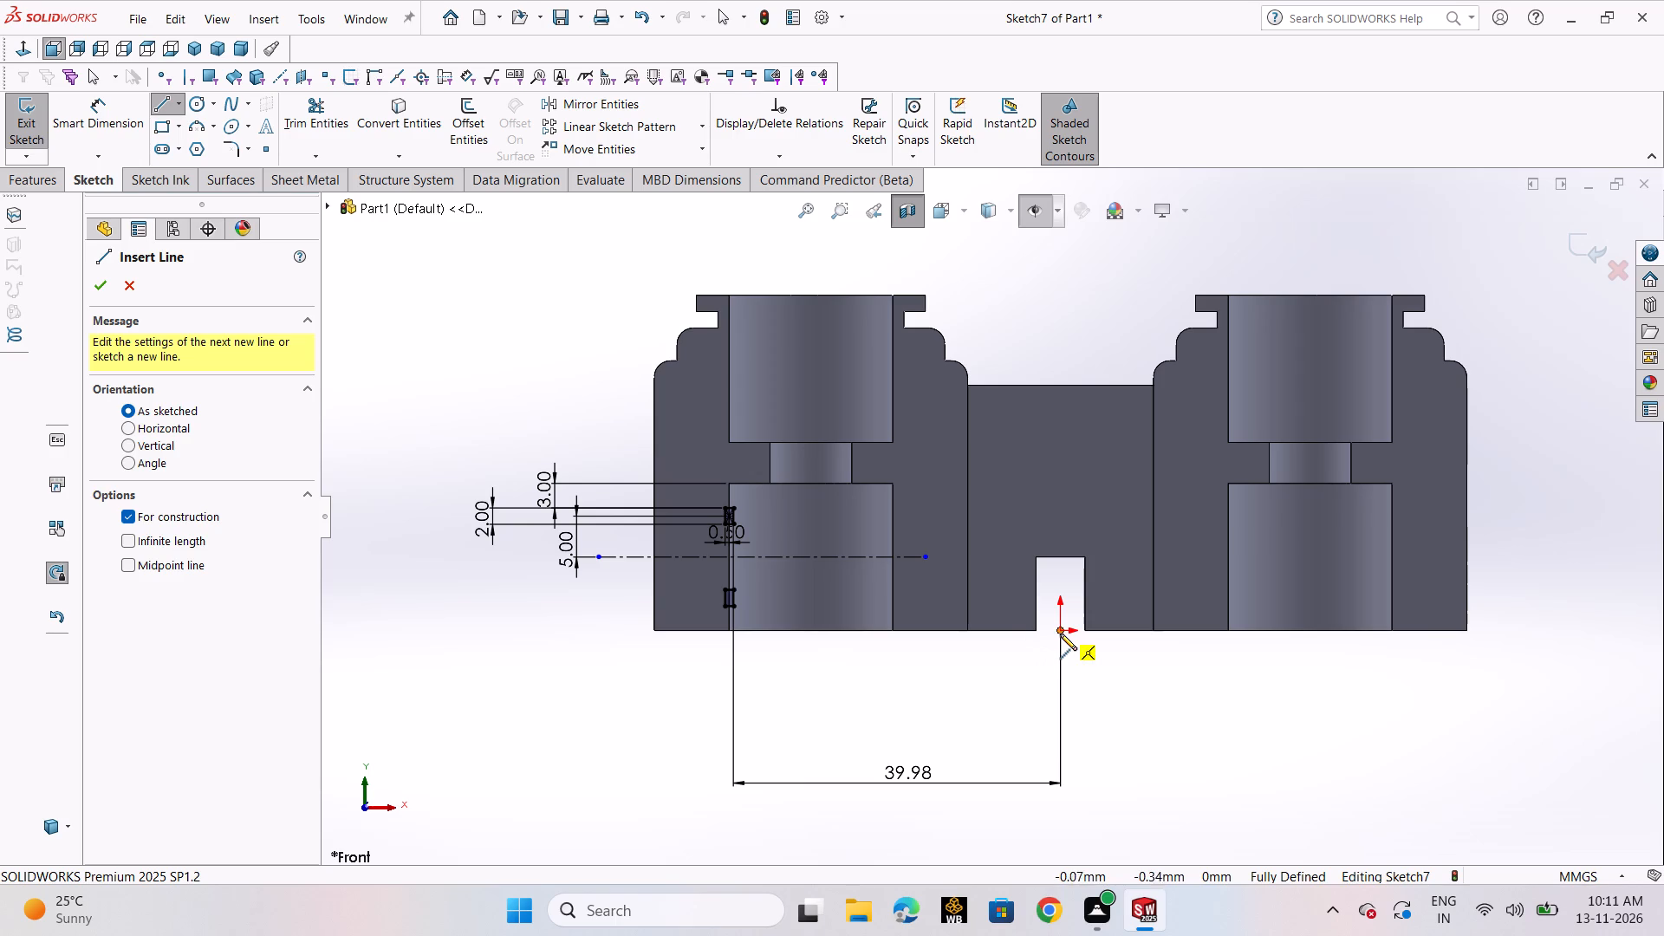
left_click(1059, 631)
left_click(1064, 311)
right_click(1064, 311)
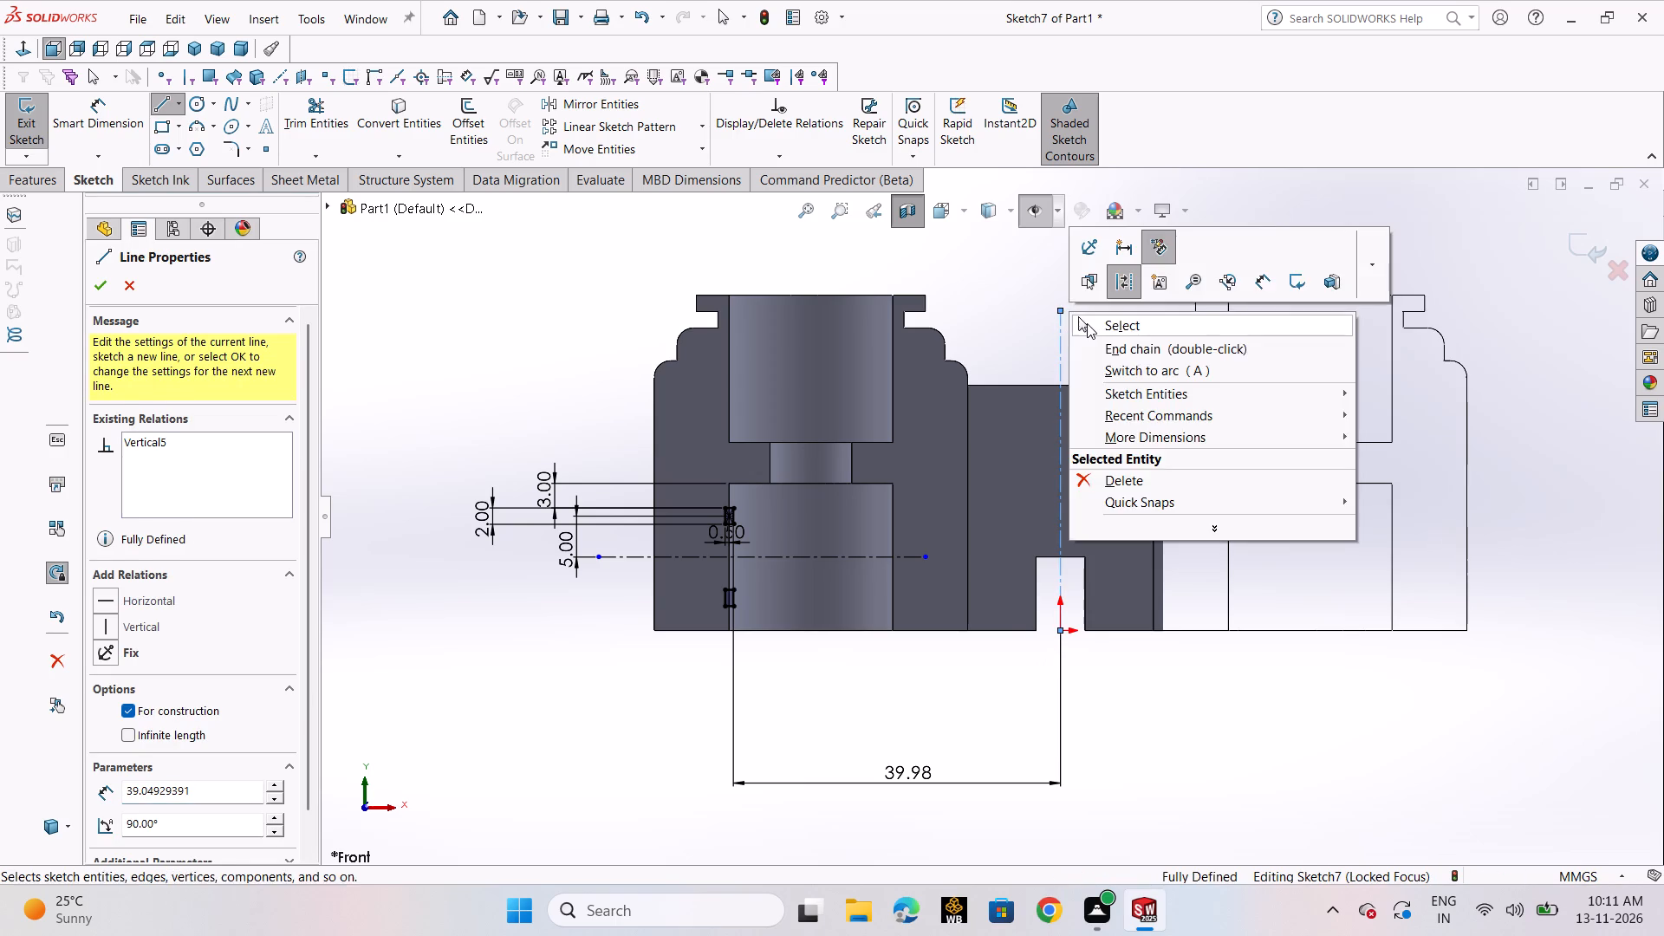
left_click(1087, 323)
left_click(1018, 301)
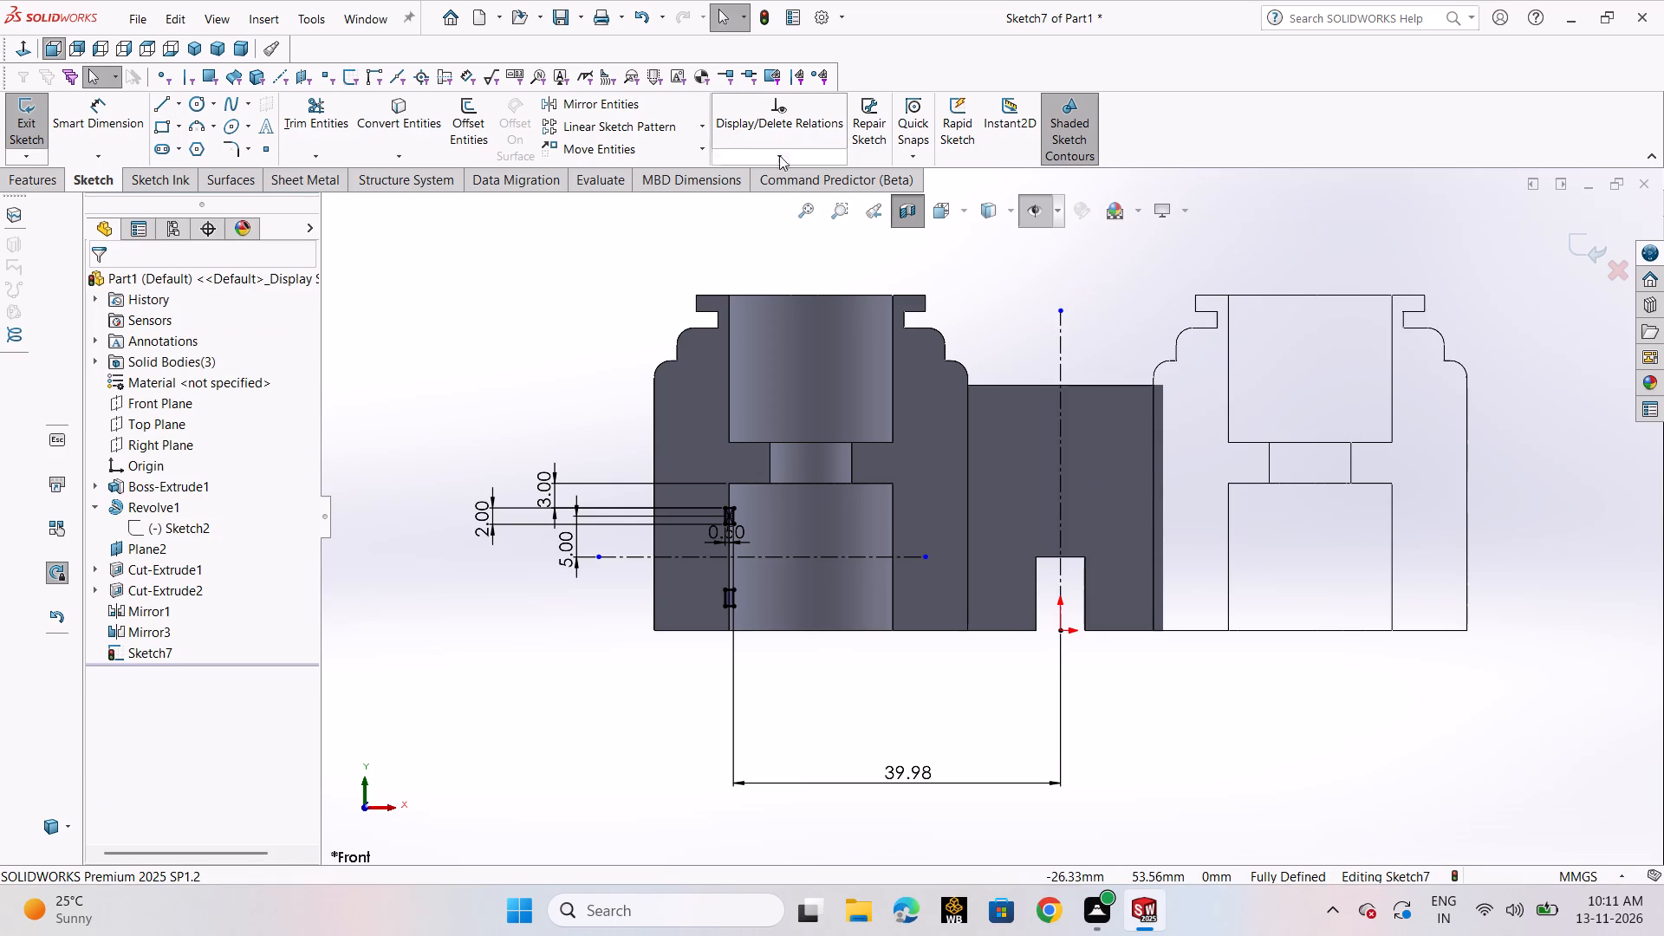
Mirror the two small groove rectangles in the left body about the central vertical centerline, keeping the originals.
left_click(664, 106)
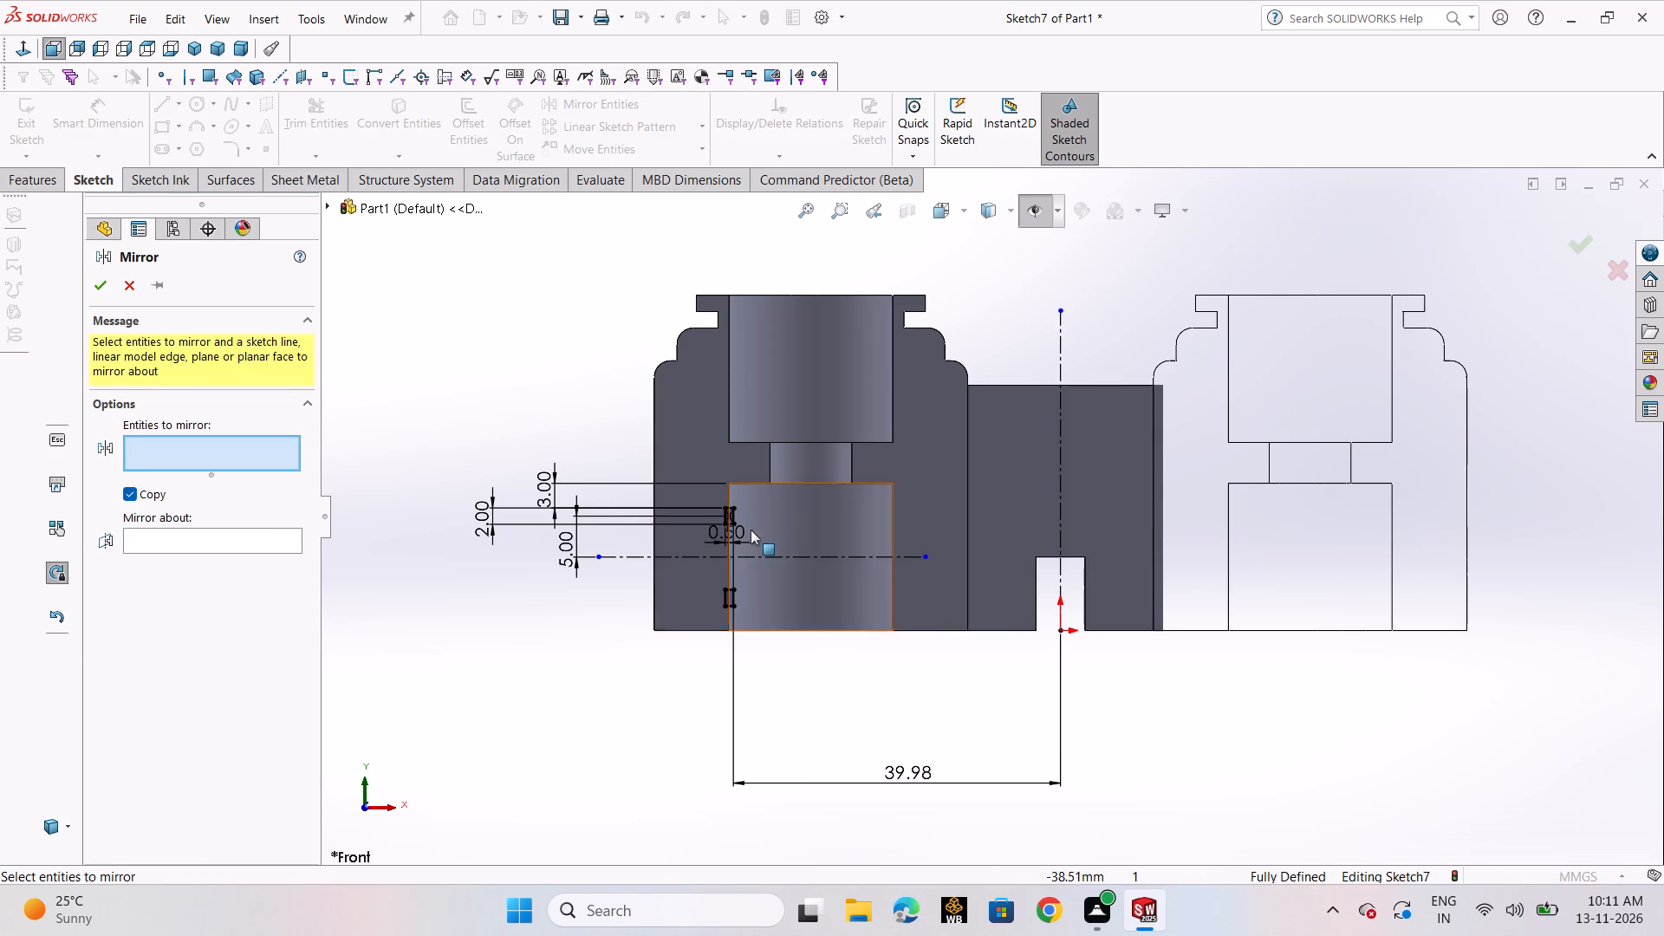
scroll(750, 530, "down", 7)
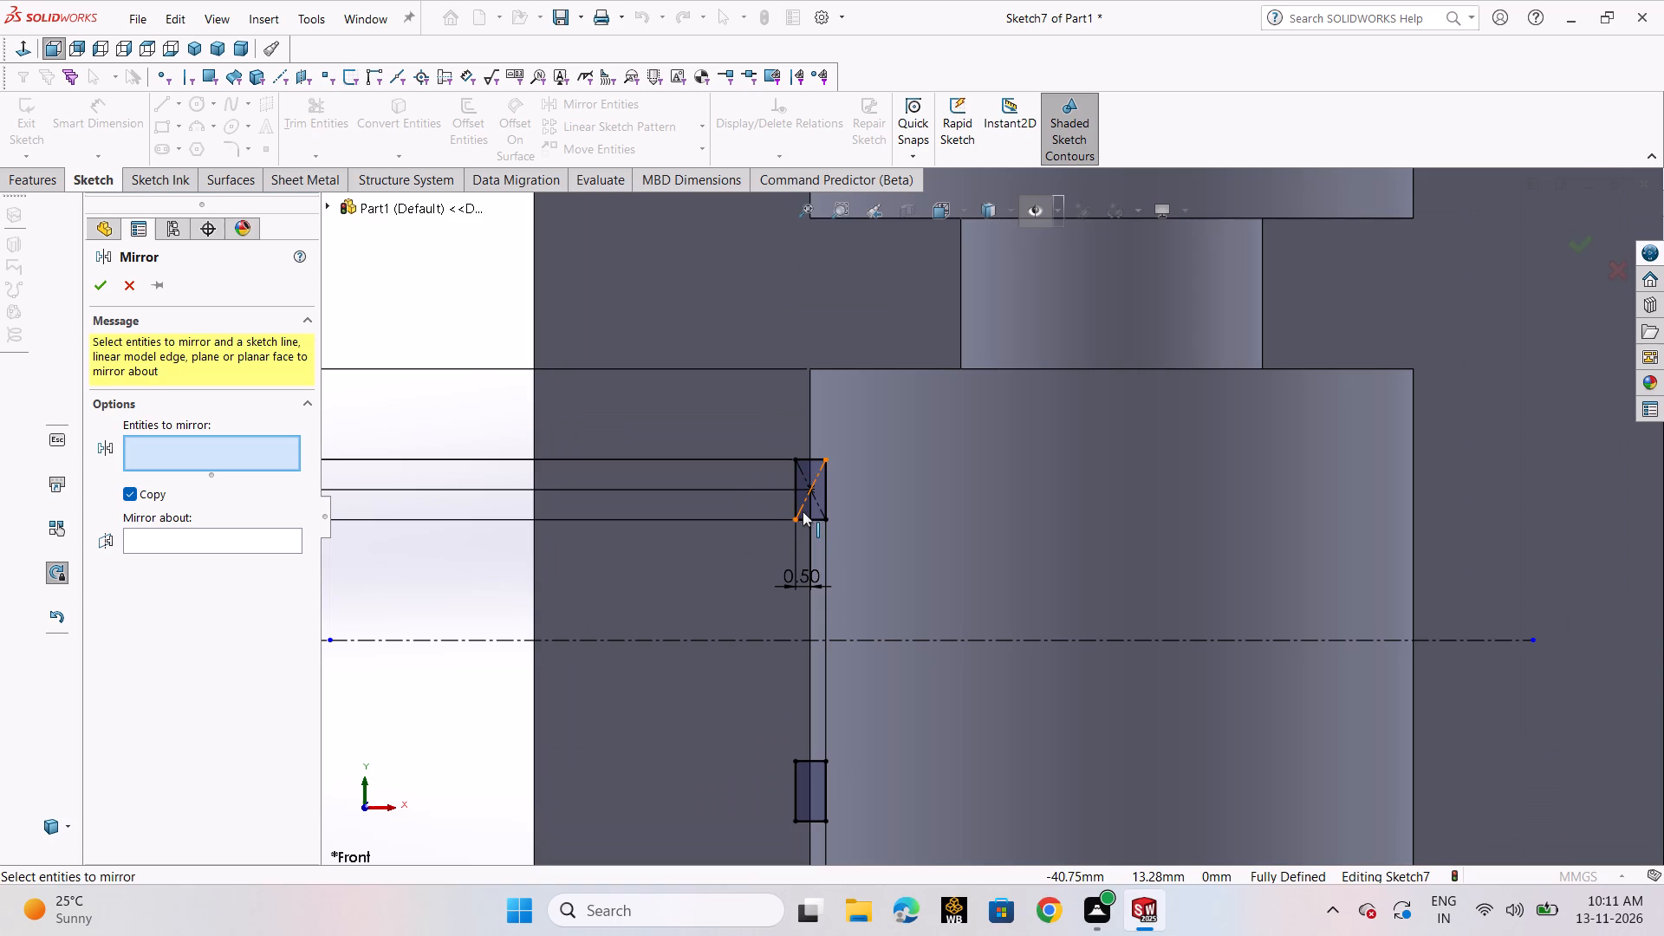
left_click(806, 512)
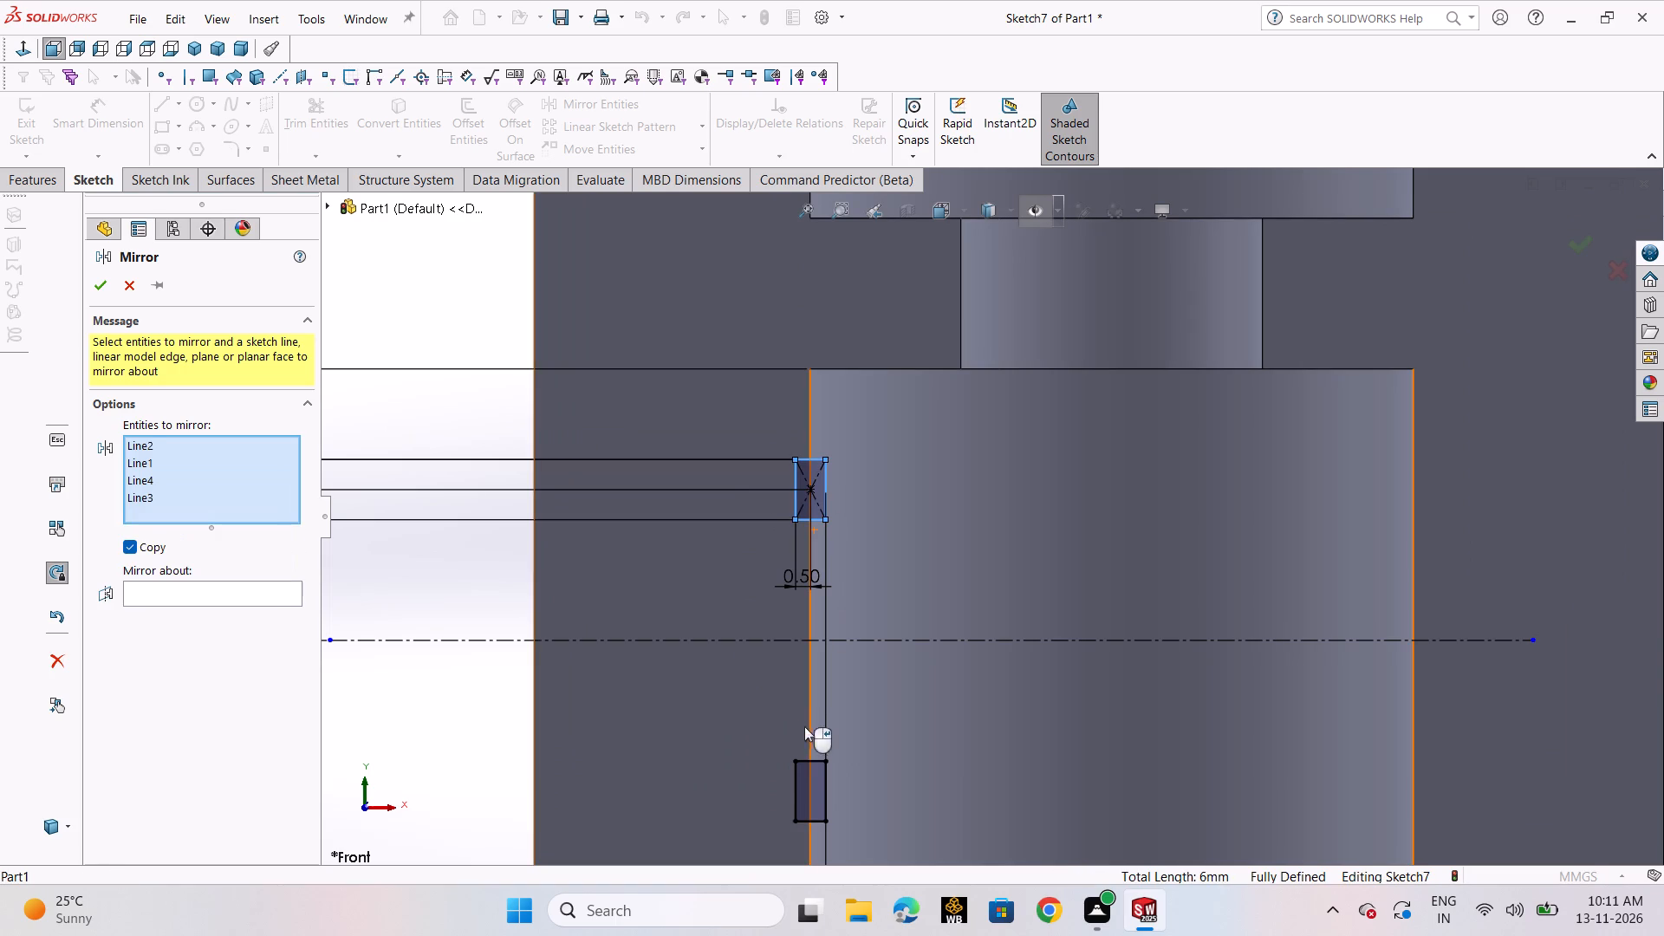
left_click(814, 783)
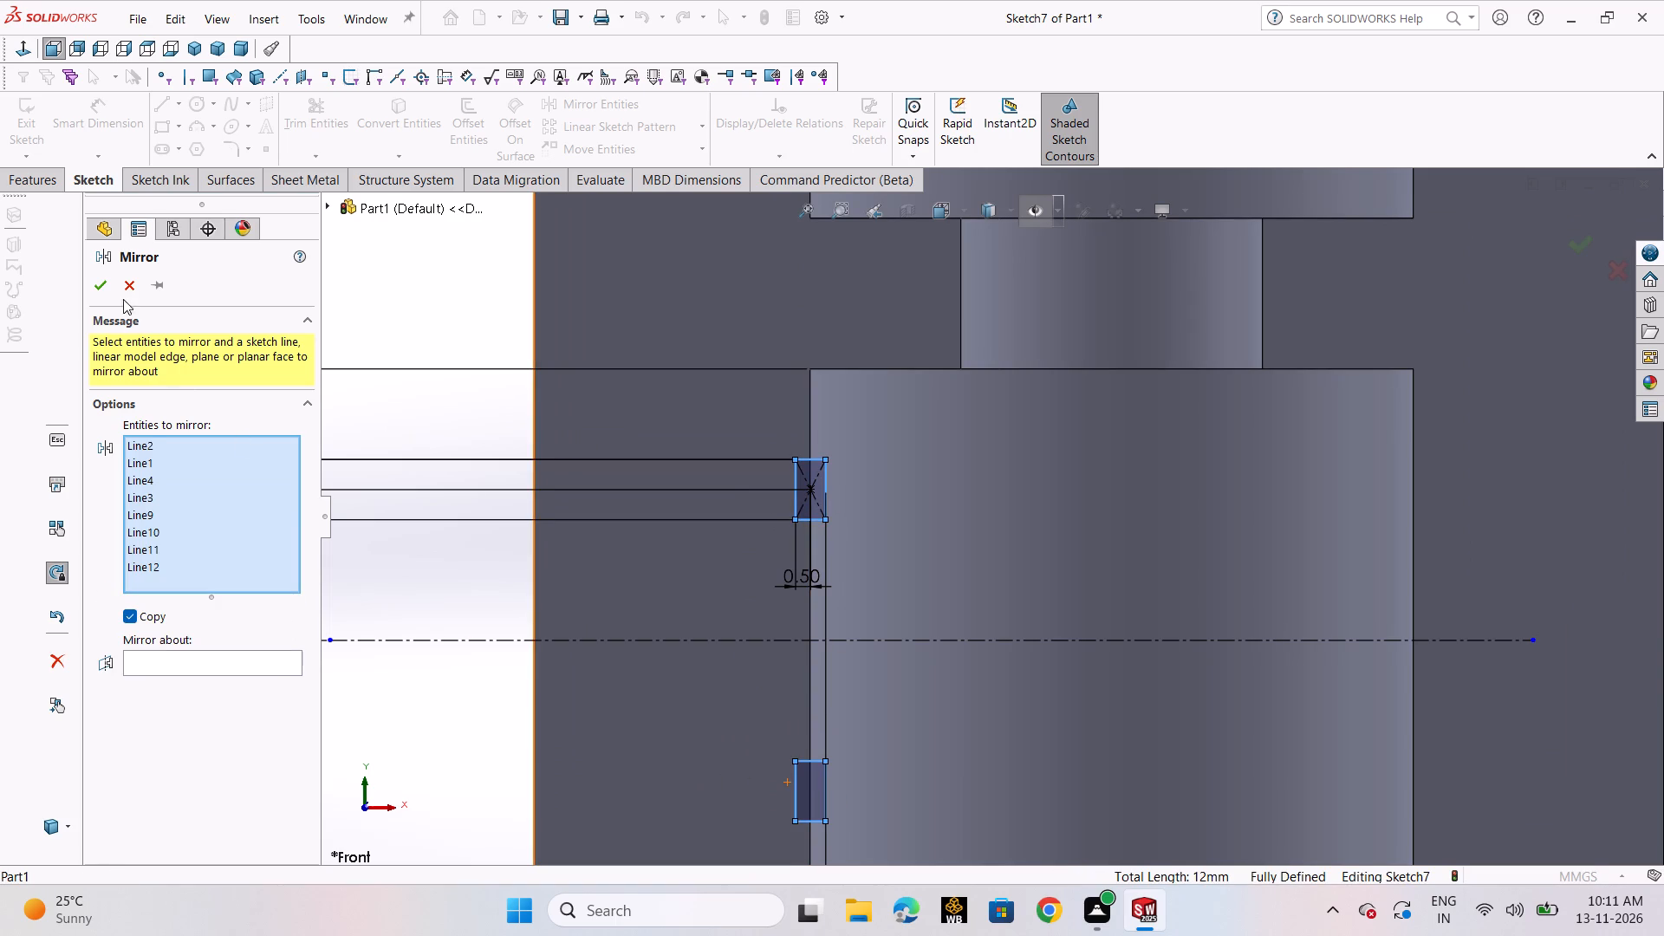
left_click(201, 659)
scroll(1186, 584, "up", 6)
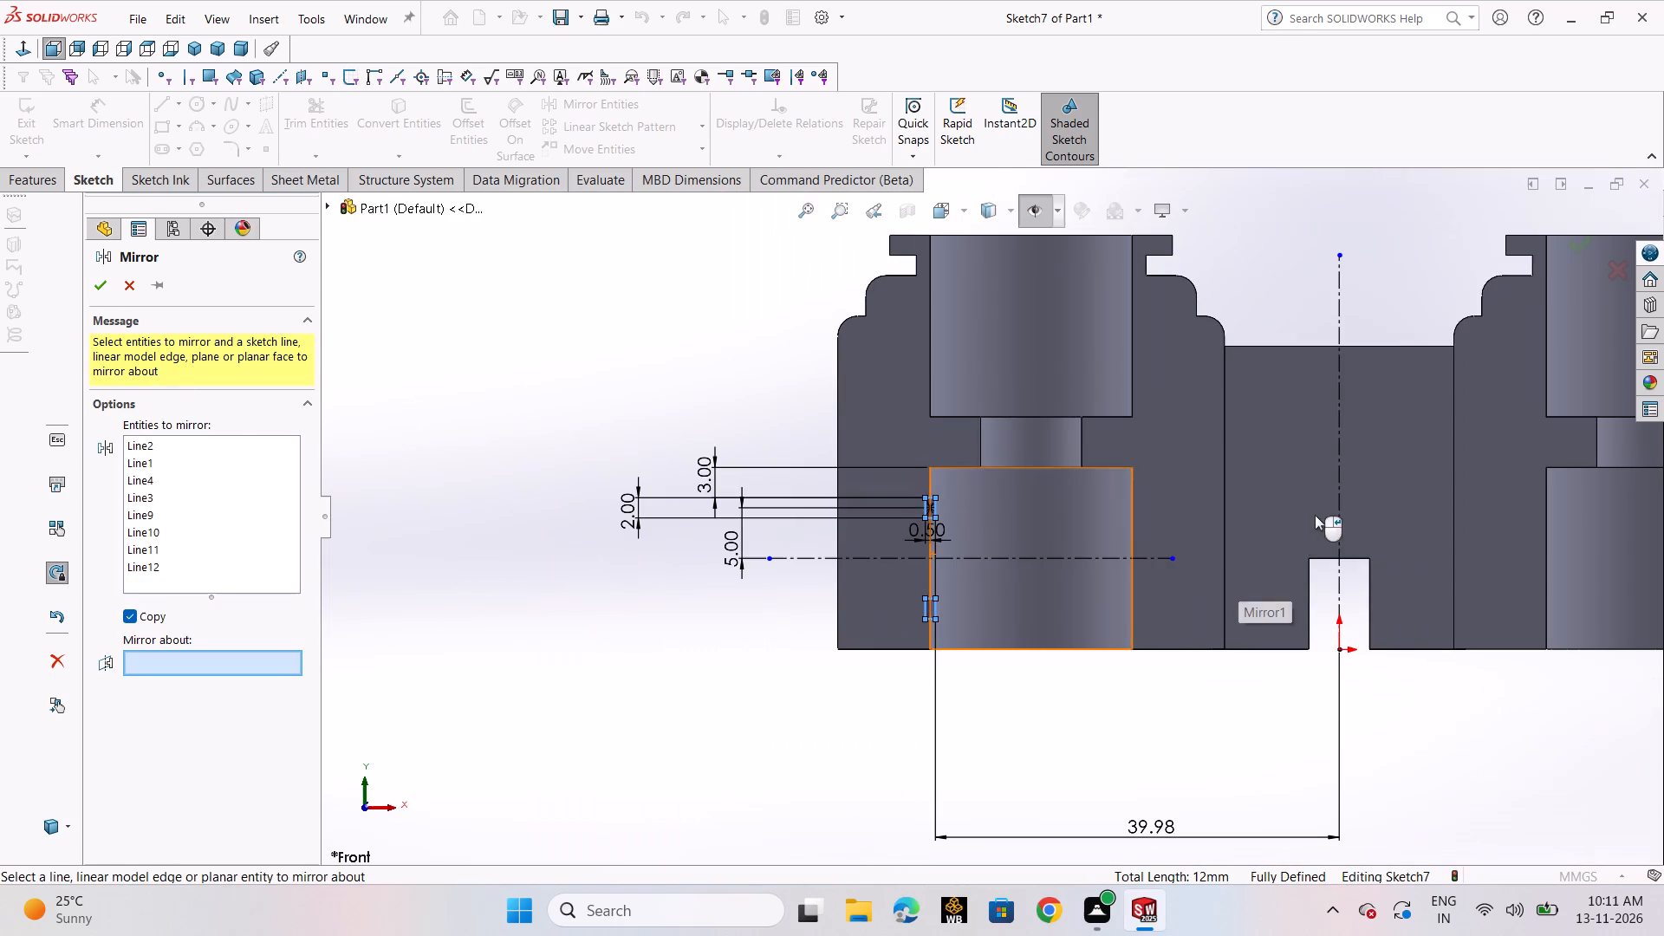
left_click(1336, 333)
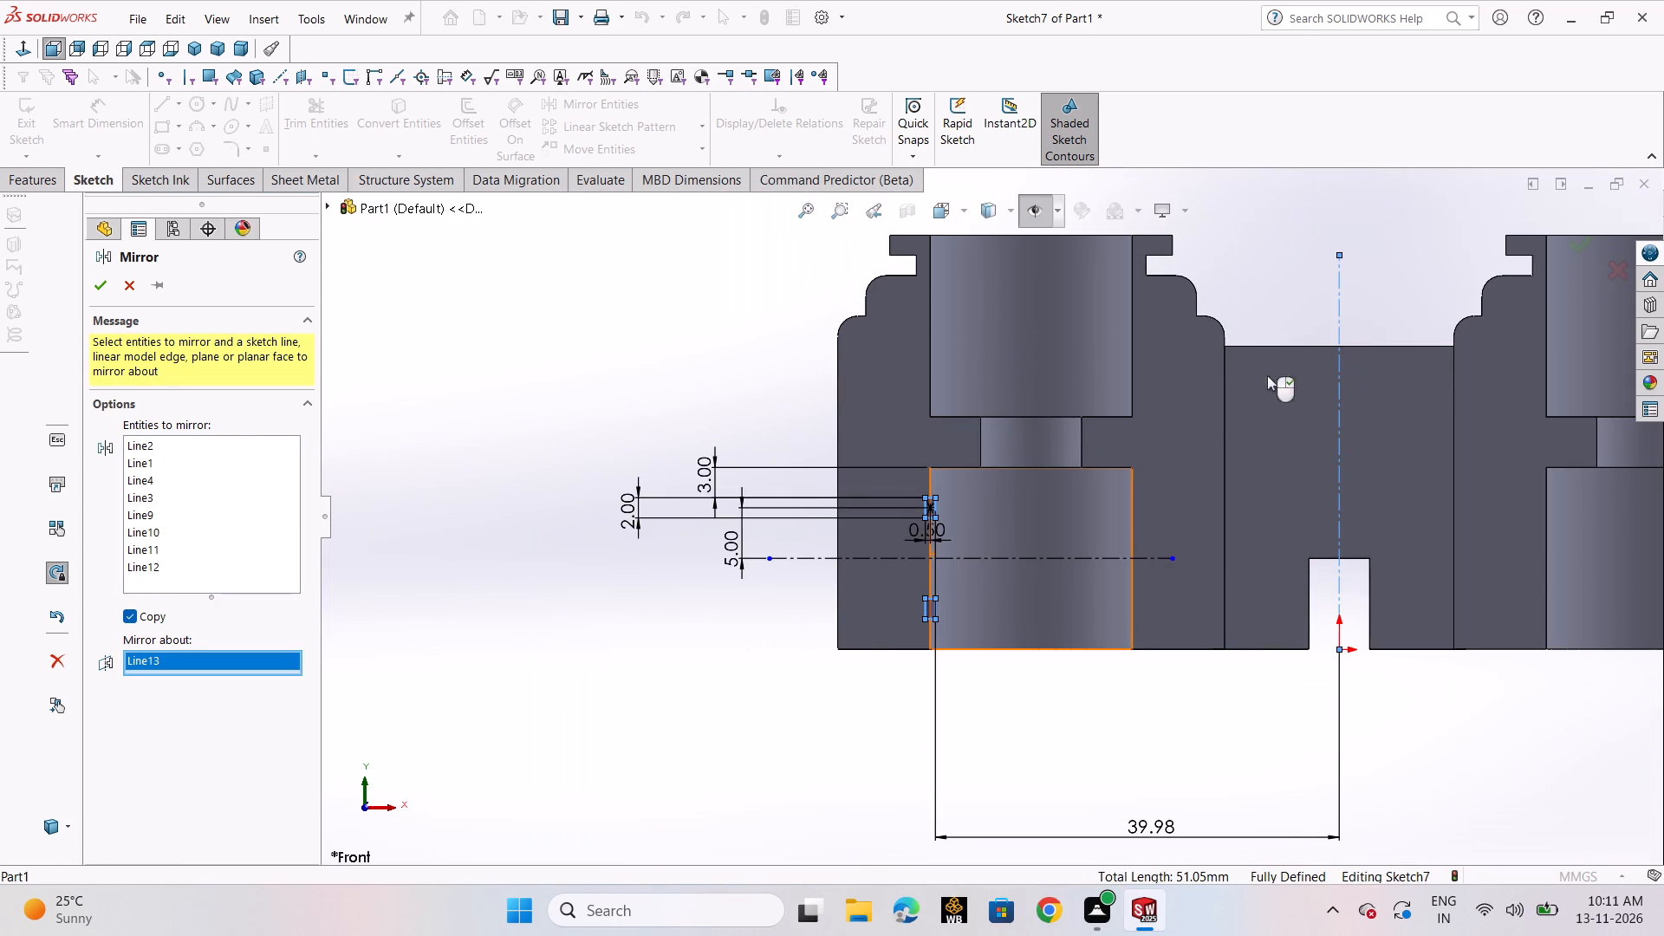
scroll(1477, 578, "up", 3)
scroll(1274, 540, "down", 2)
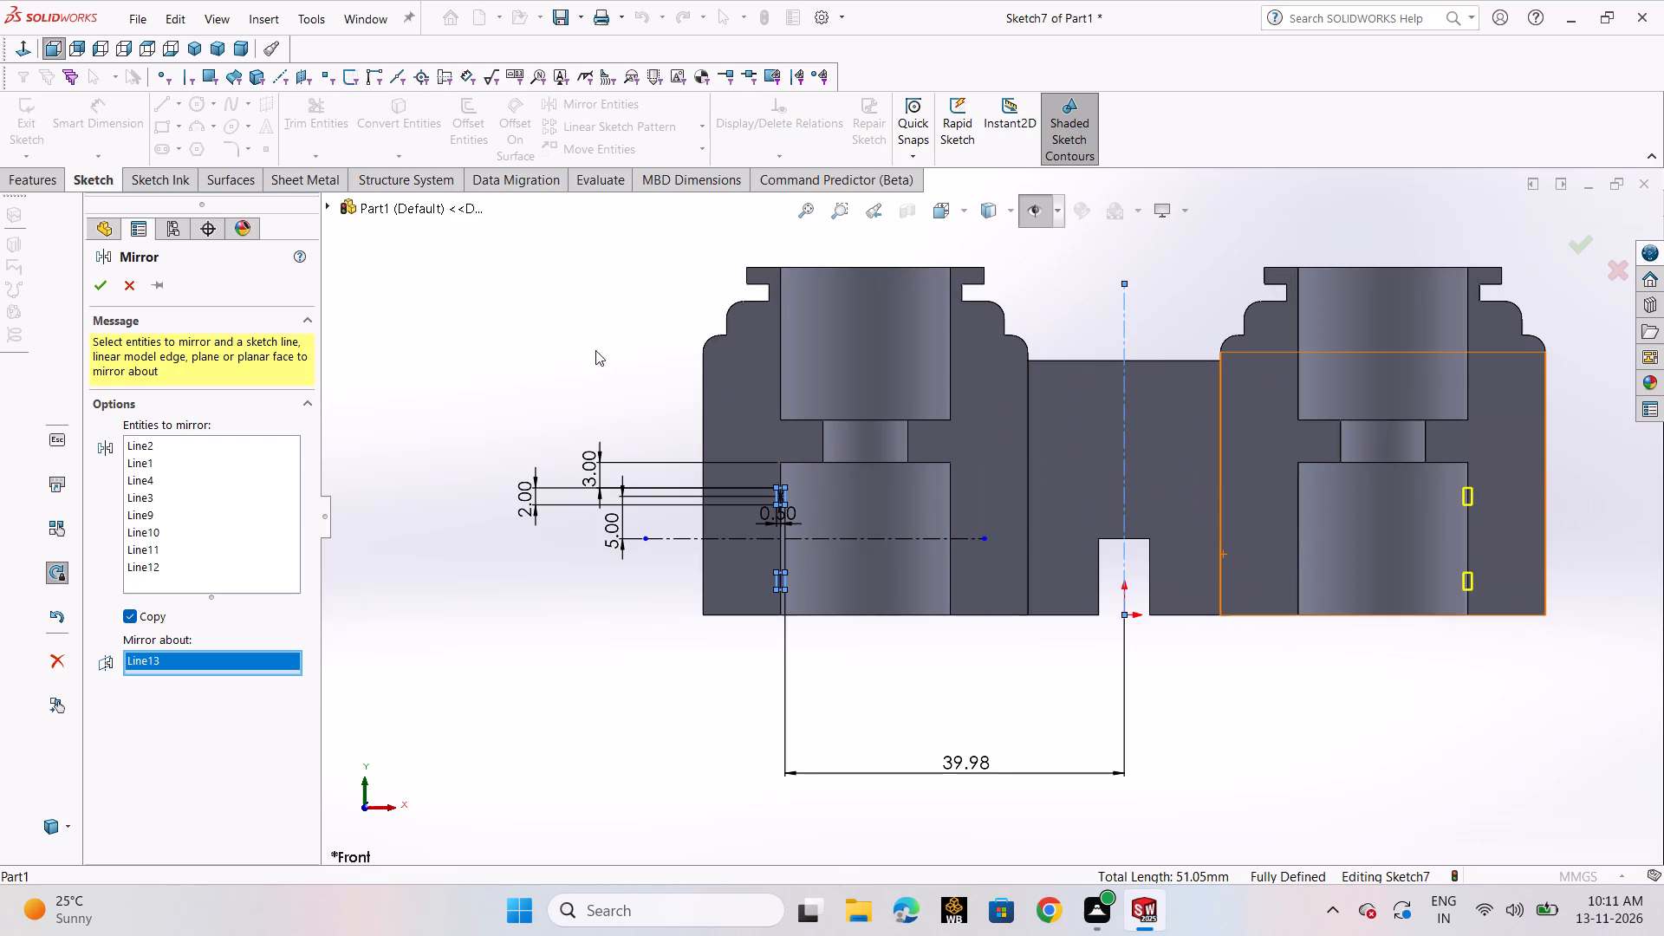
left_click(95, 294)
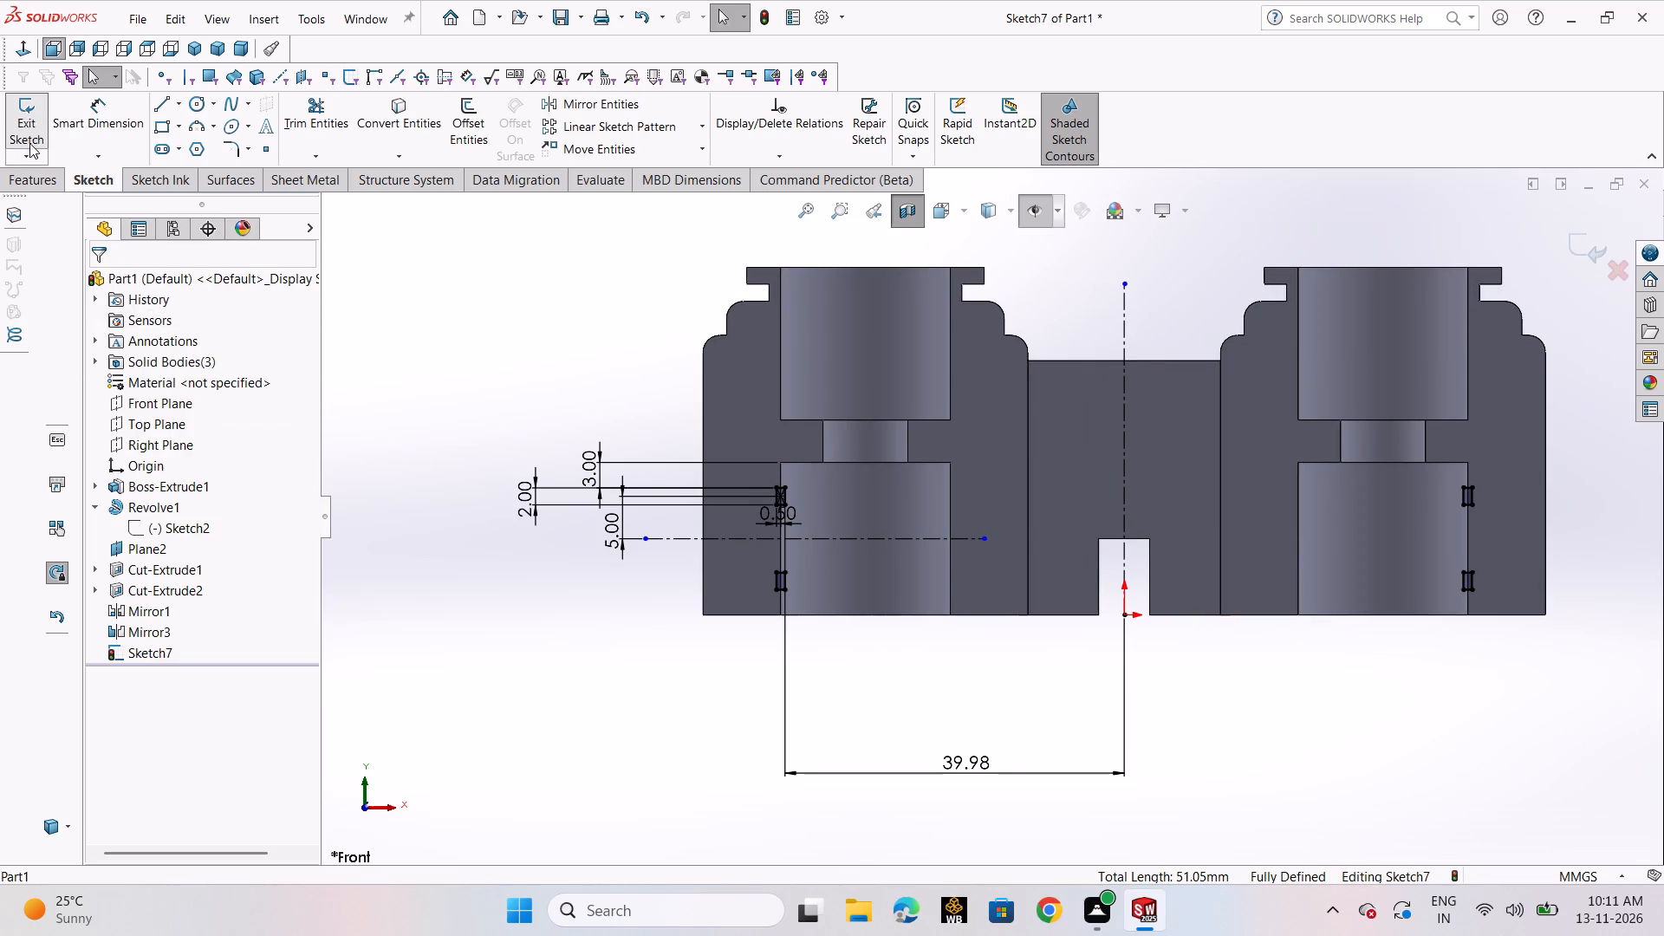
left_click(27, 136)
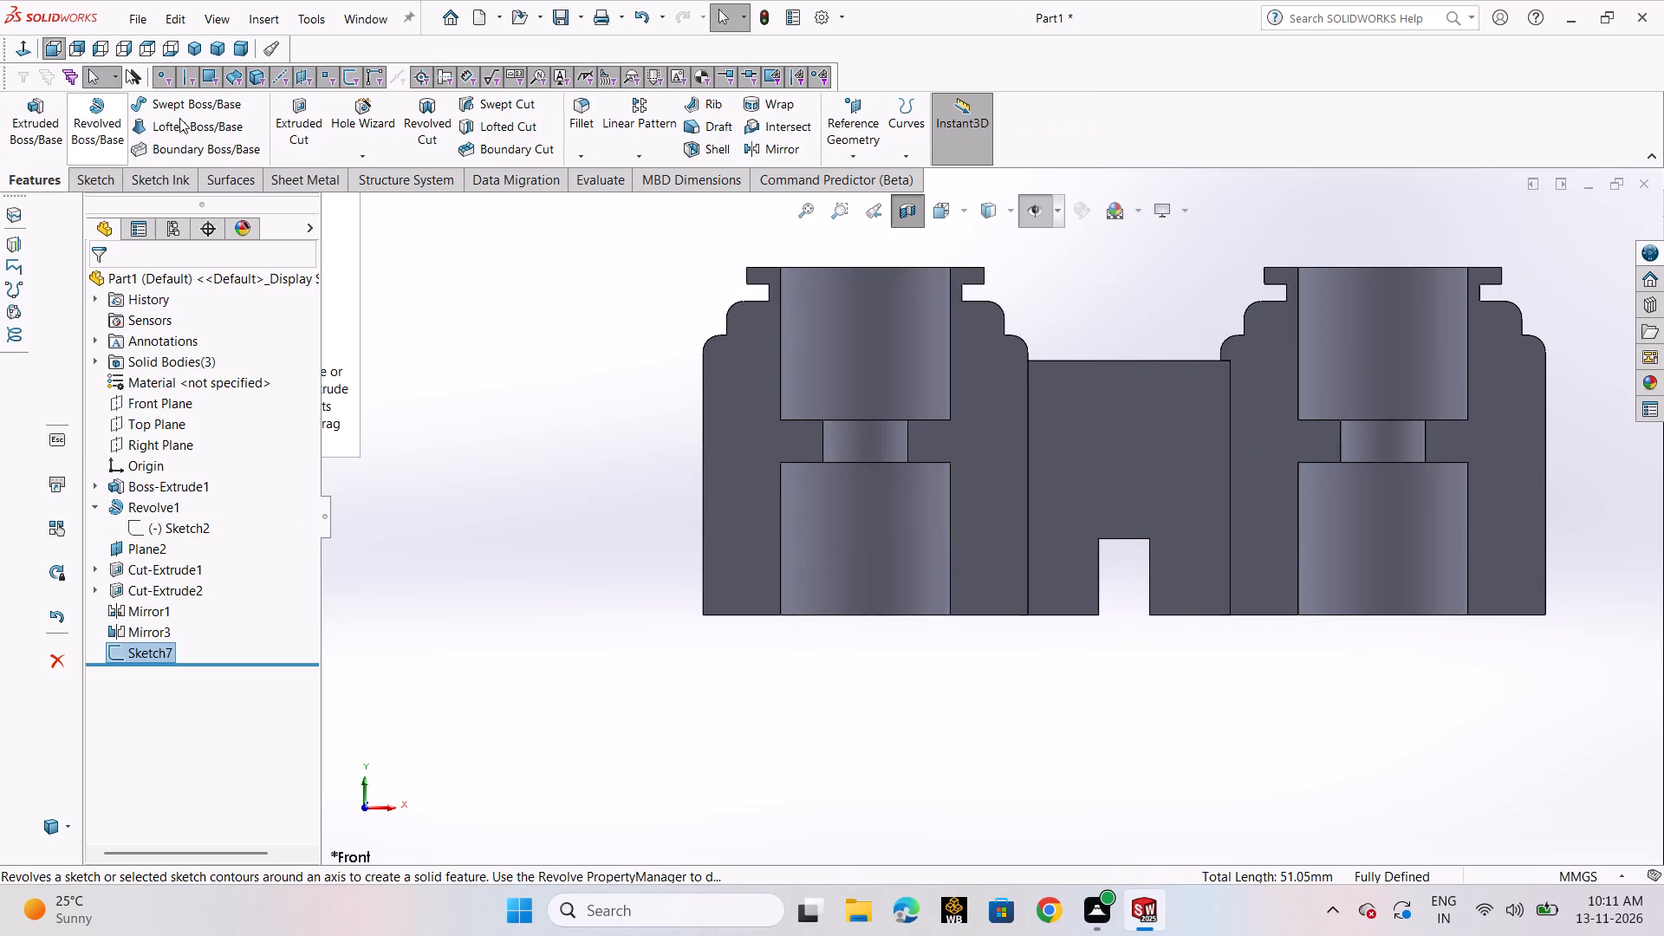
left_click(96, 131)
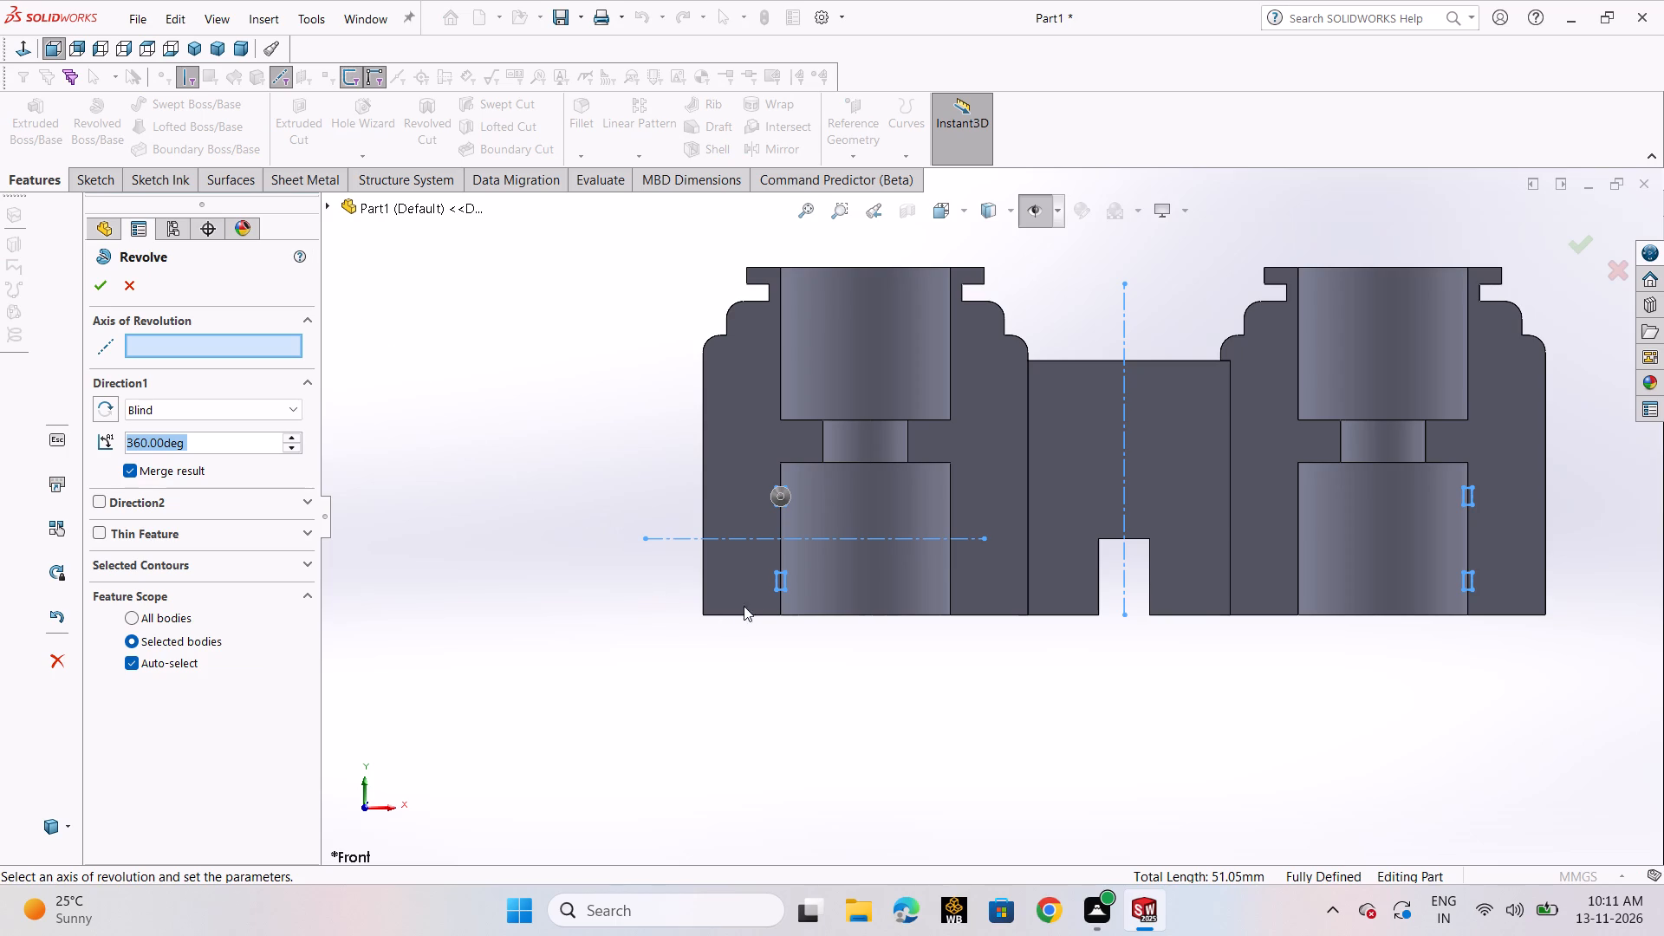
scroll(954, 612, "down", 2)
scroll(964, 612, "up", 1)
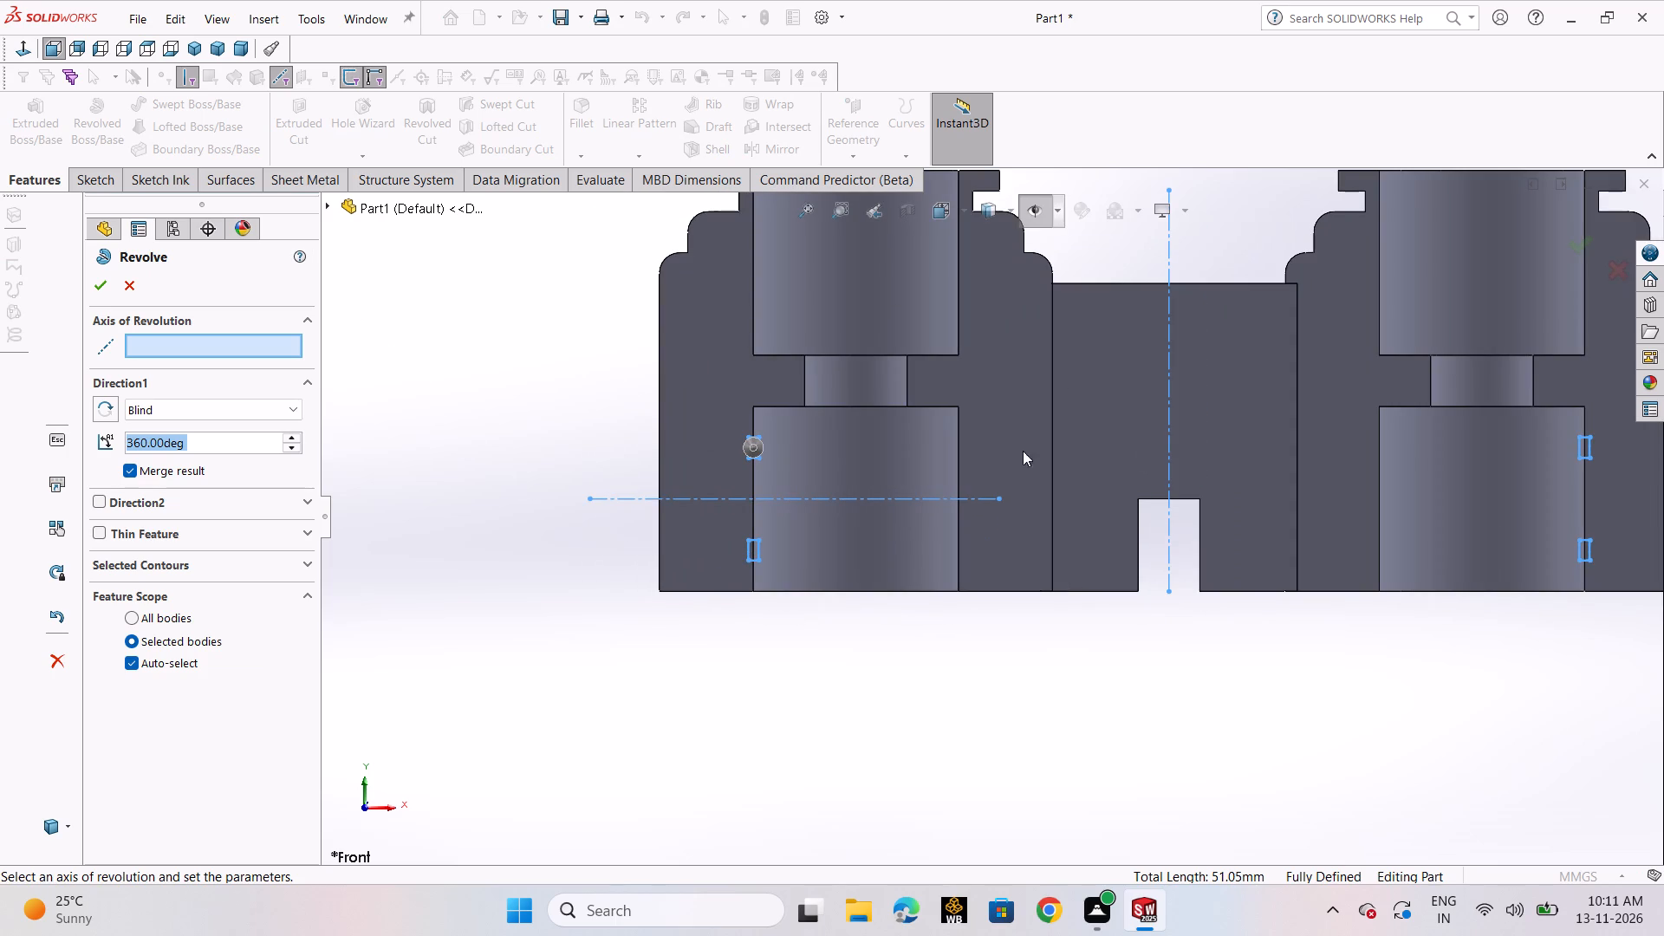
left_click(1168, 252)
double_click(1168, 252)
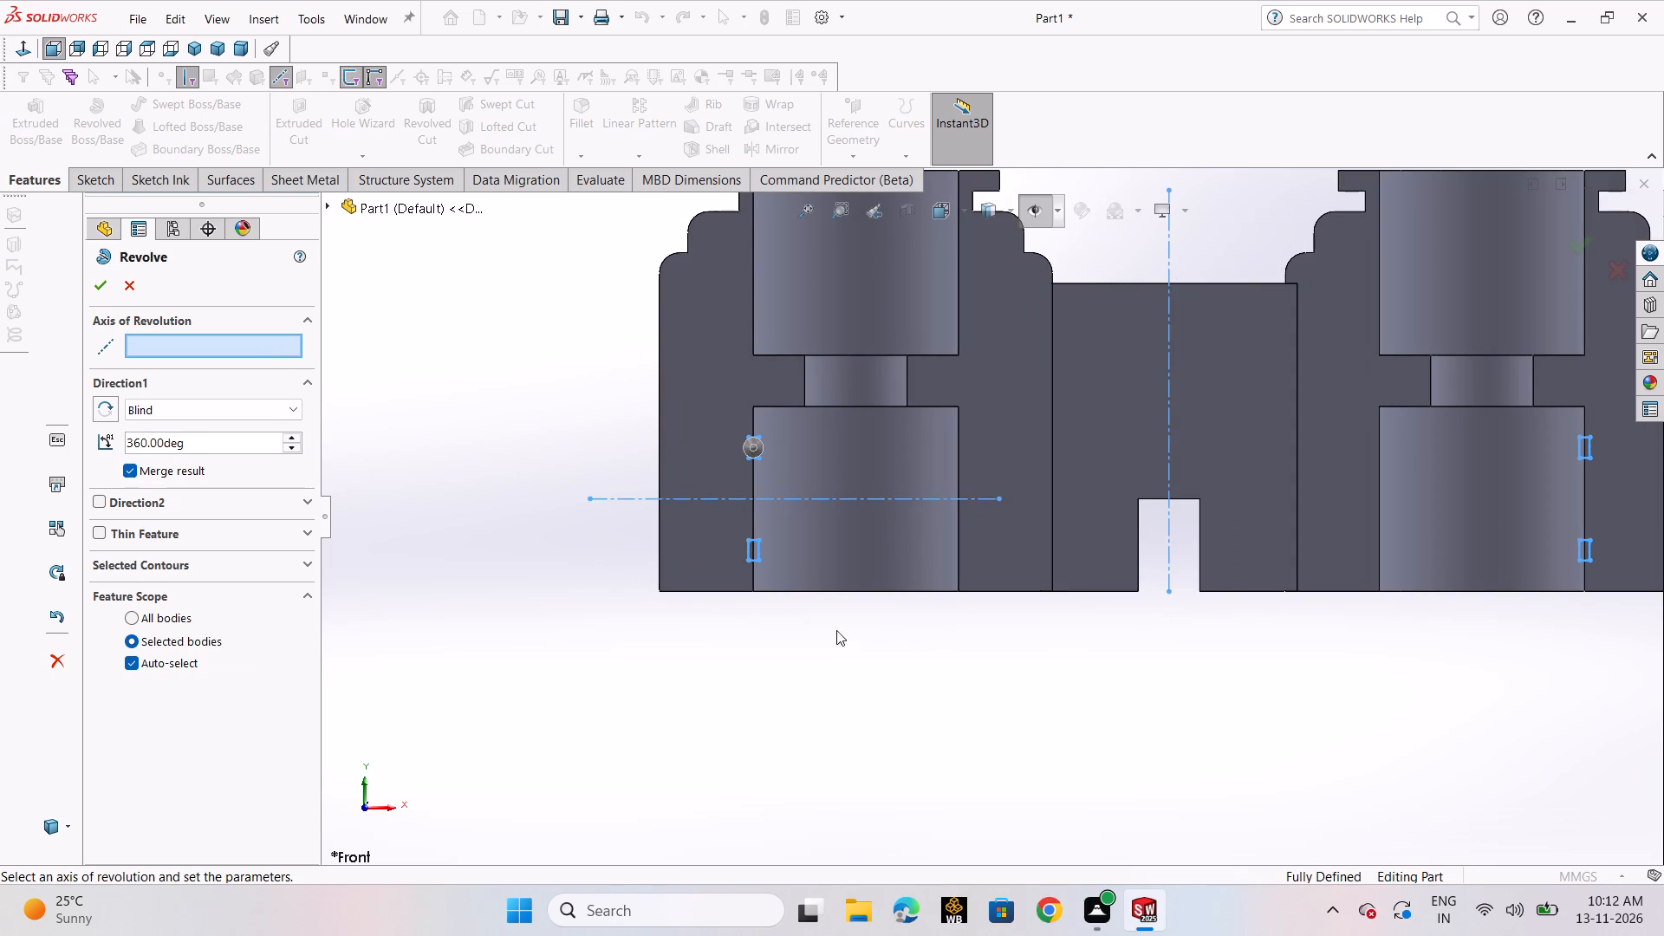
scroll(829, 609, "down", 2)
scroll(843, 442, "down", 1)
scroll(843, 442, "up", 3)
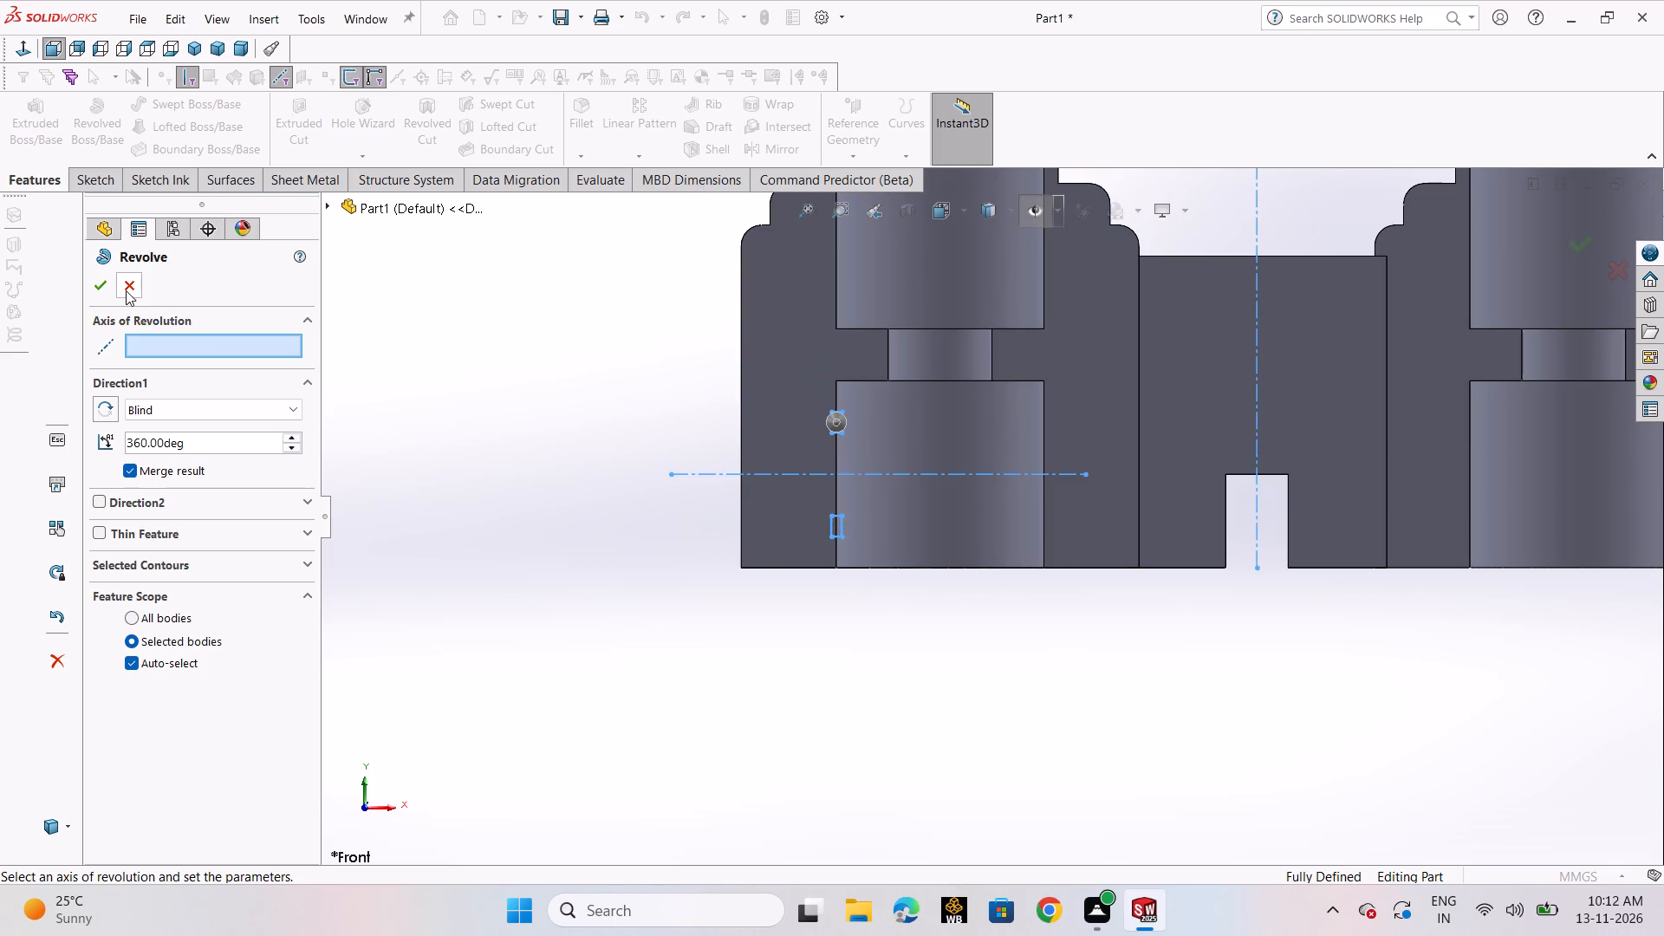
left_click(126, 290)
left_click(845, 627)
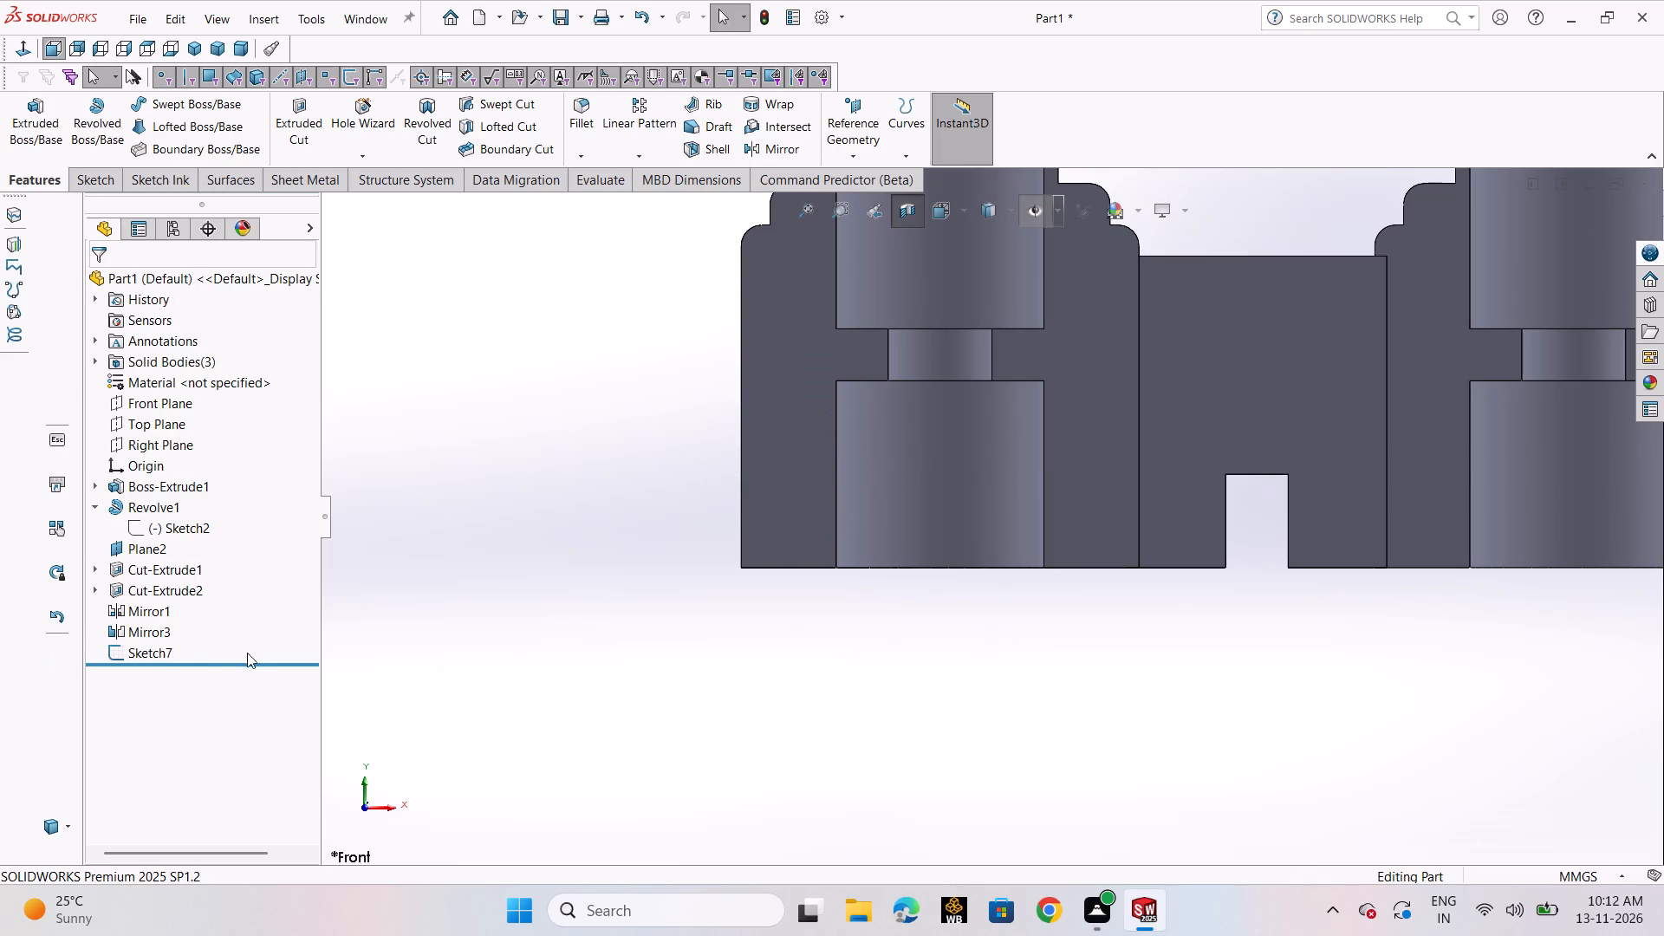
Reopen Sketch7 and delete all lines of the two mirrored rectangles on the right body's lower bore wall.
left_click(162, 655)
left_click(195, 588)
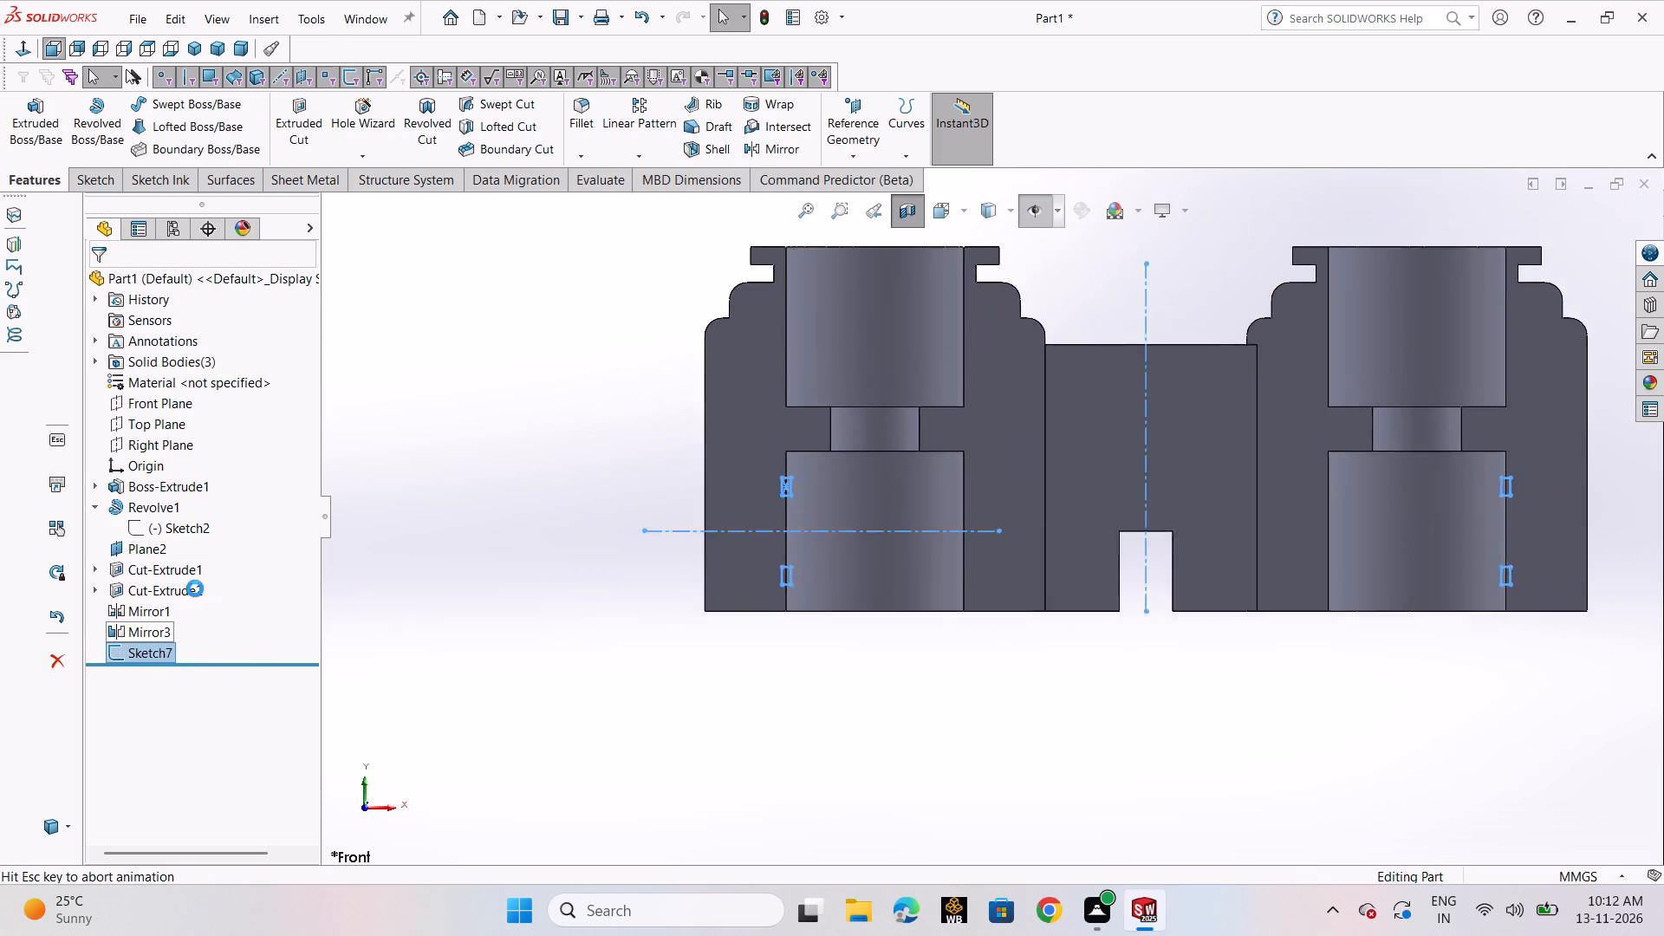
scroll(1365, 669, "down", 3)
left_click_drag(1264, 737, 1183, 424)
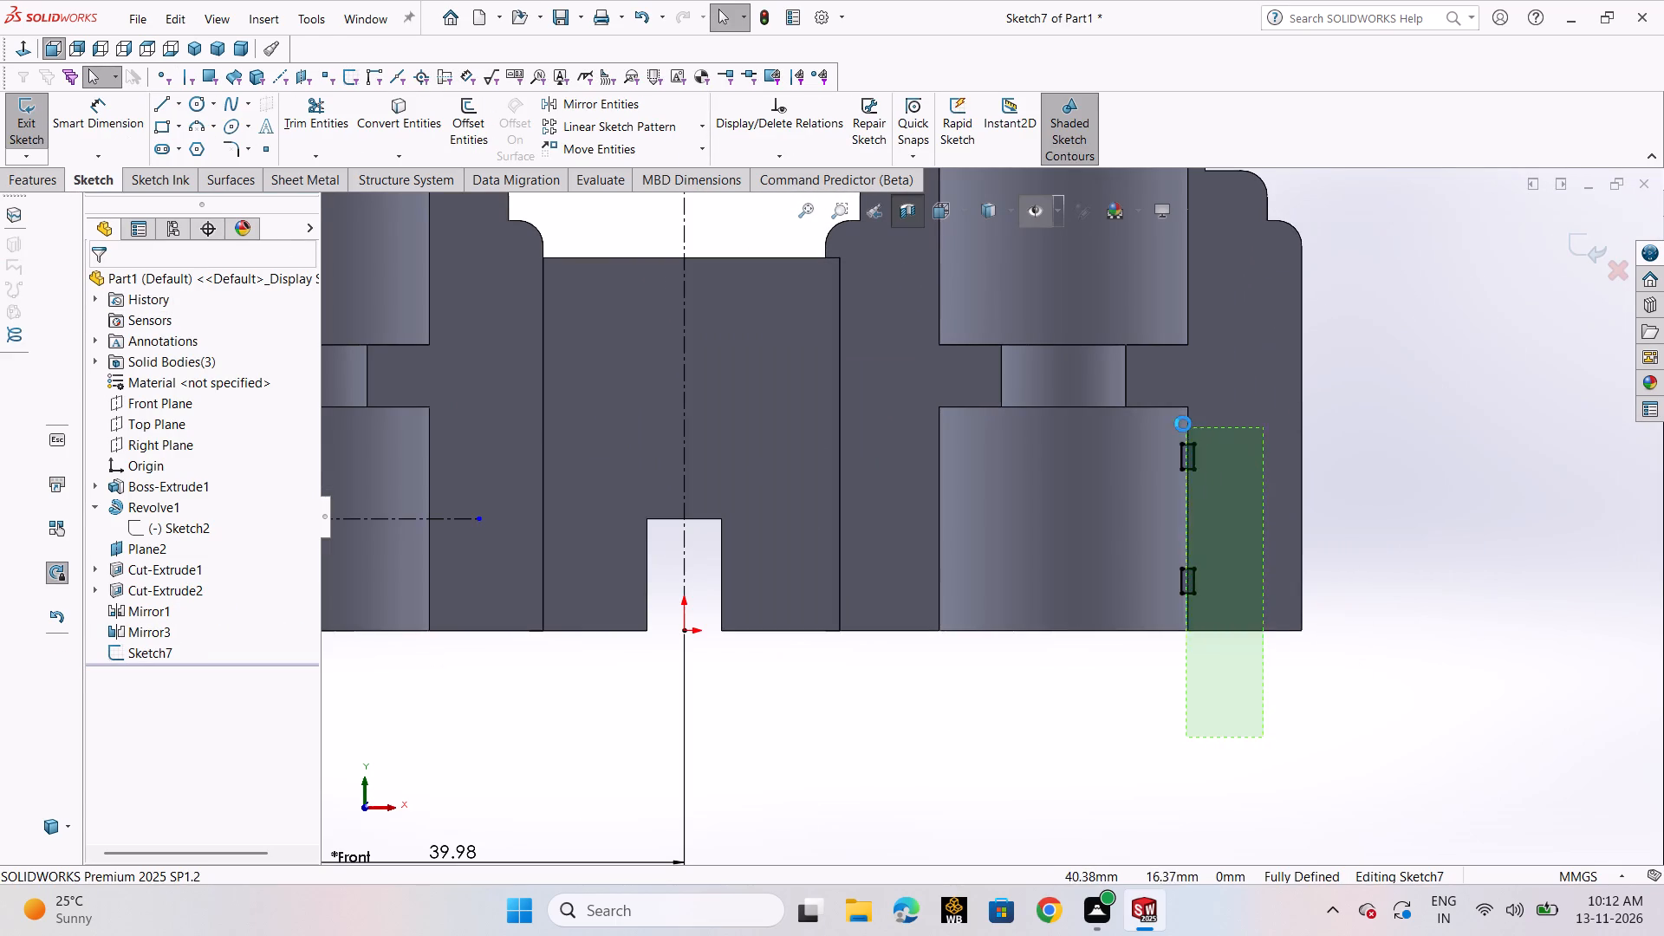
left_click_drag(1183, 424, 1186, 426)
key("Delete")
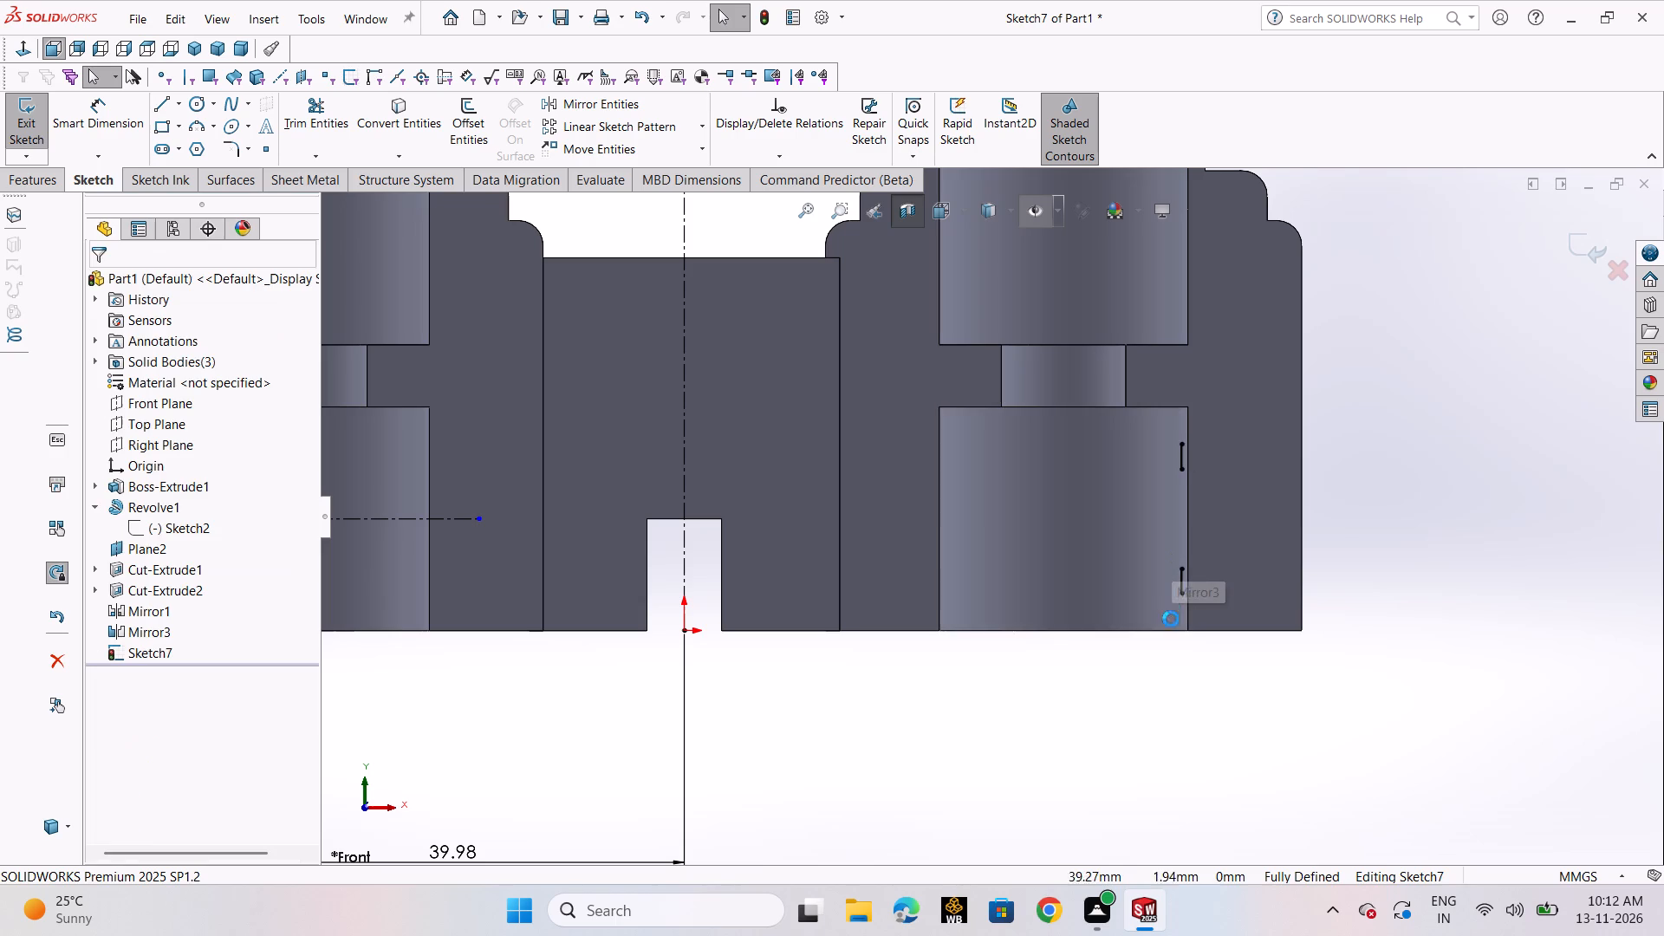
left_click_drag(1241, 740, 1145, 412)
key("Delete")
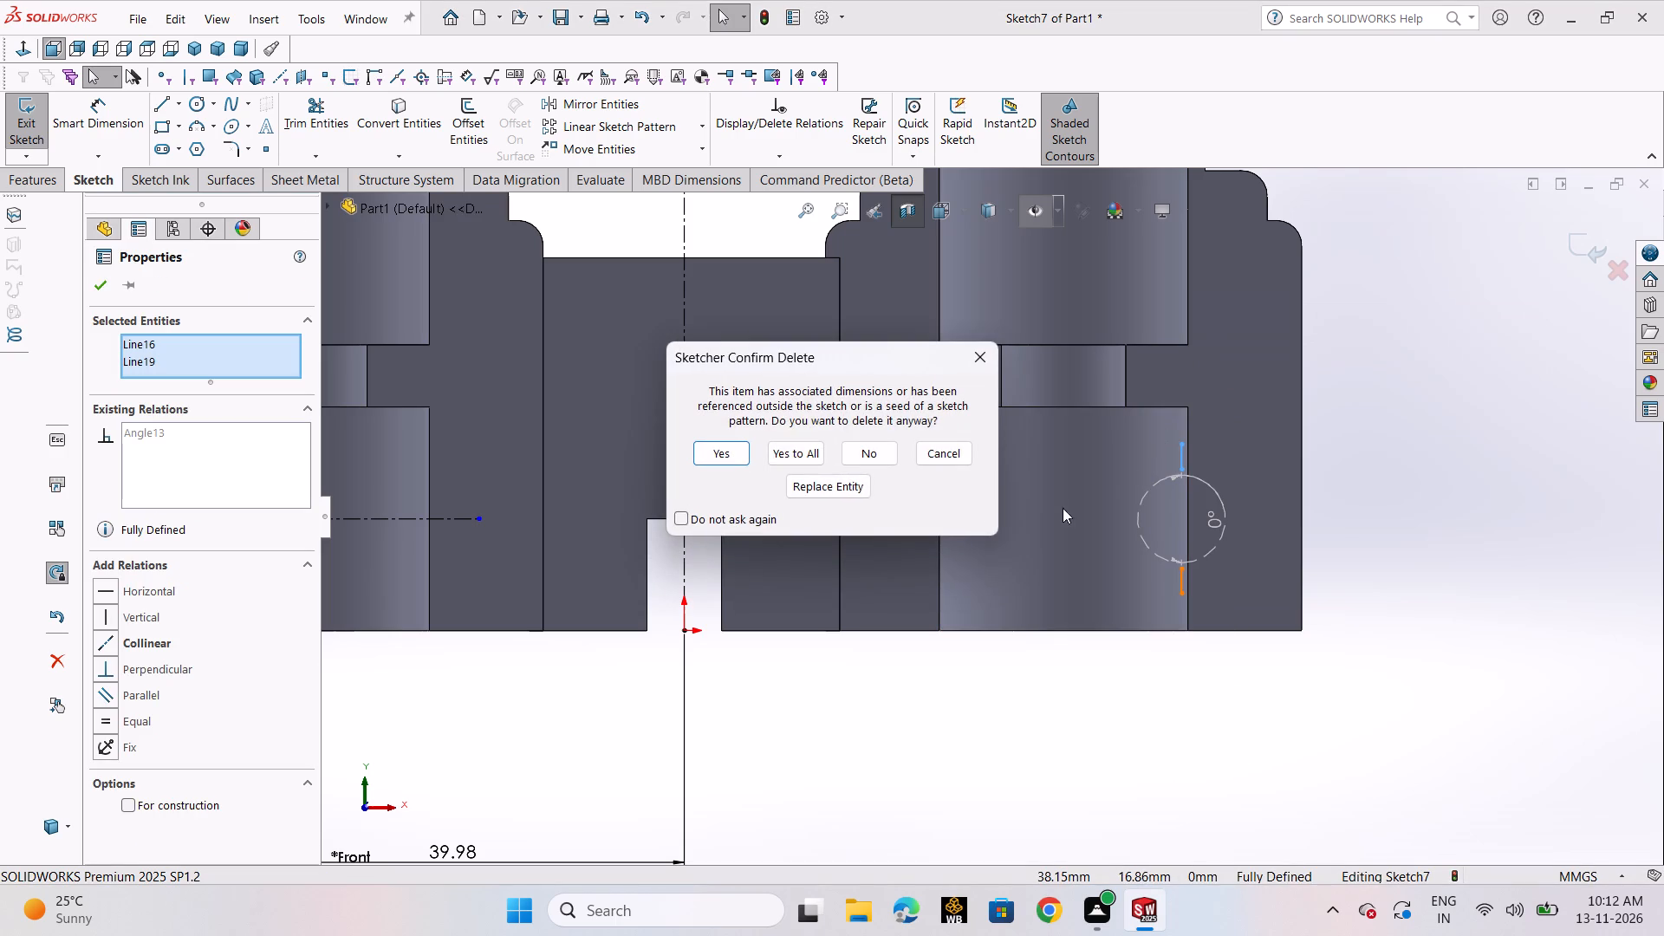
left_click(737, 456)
Sketch a vertical centerline about 19 mm long upward from the midpoint of the left lower bore's bottom edge, and exit the sketch.
scroll(899, 632, "up", 1)
scroll(736, 523, "up", 2)
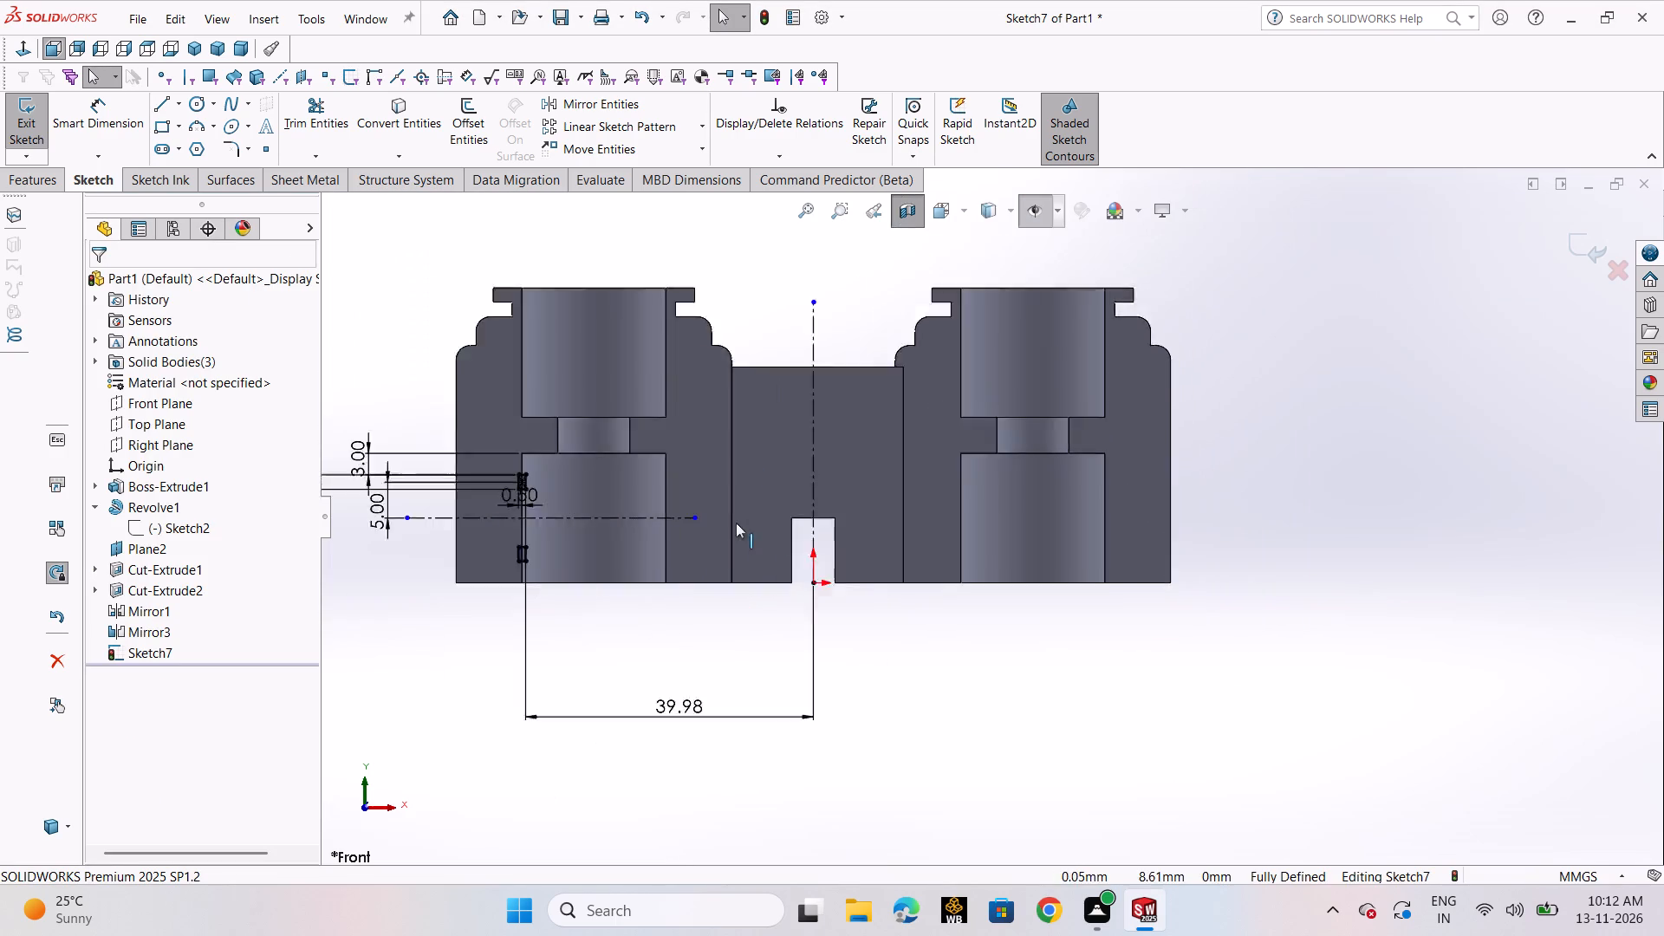
scroll(736, 523, "up", 2)
scroll(718, 527, "down", 8)
scroll(692, 505, "up", 3)
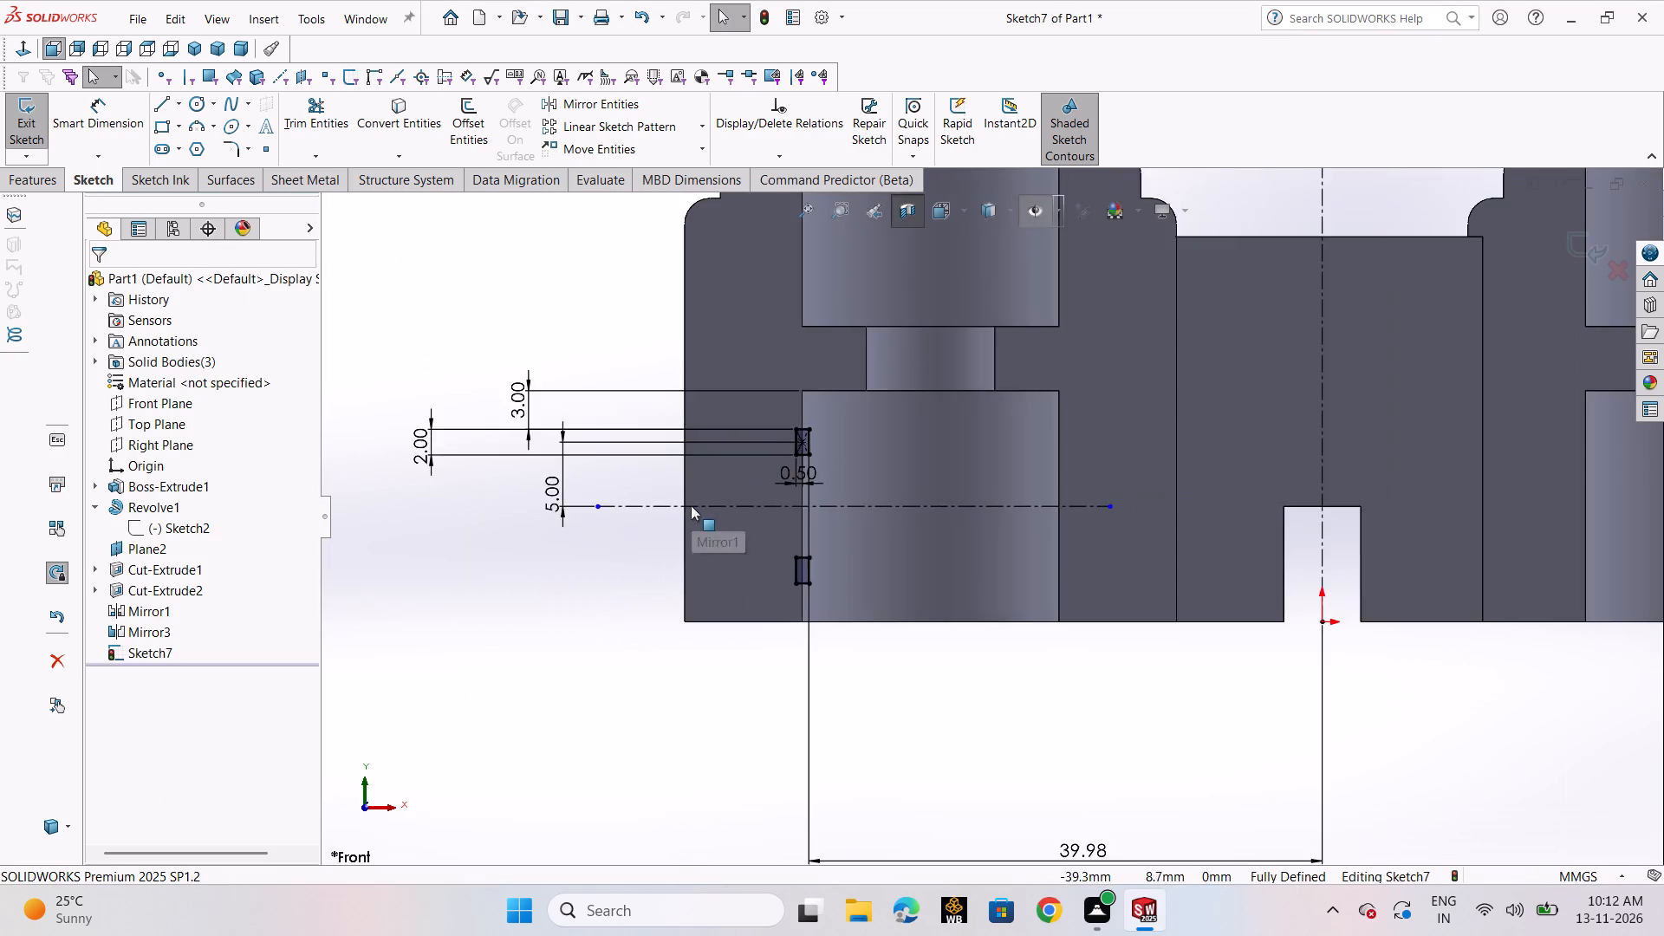
scroll(691, 505, "up", 2)
scroll(847, 502, "down", 4)
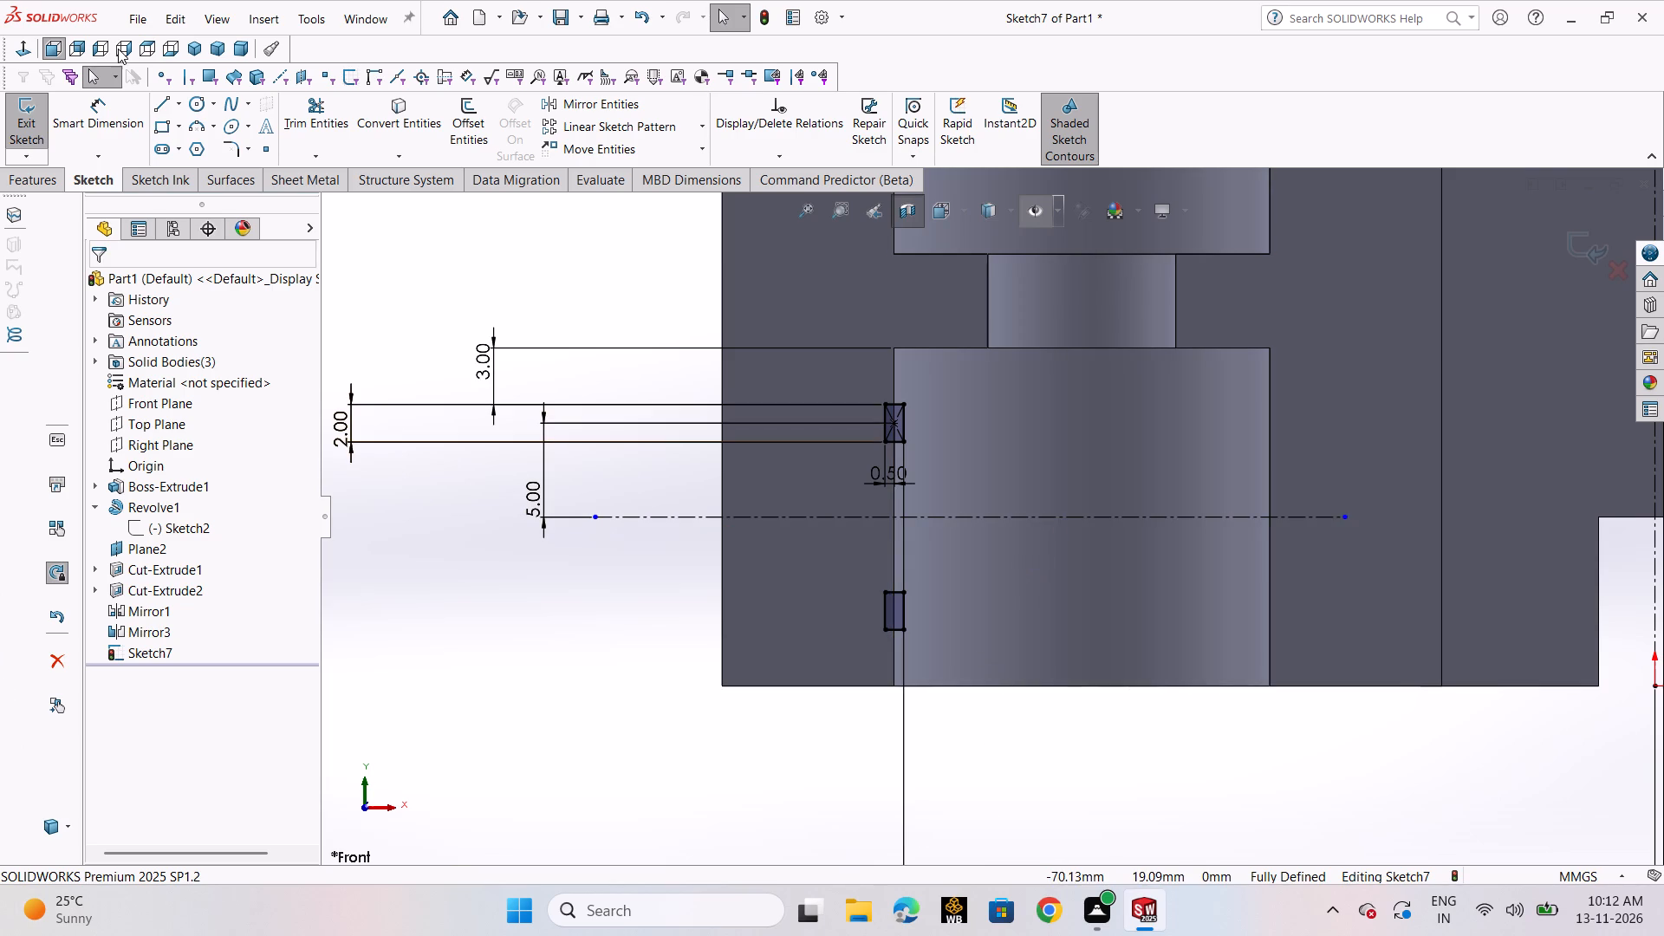
left_click(179, 114)
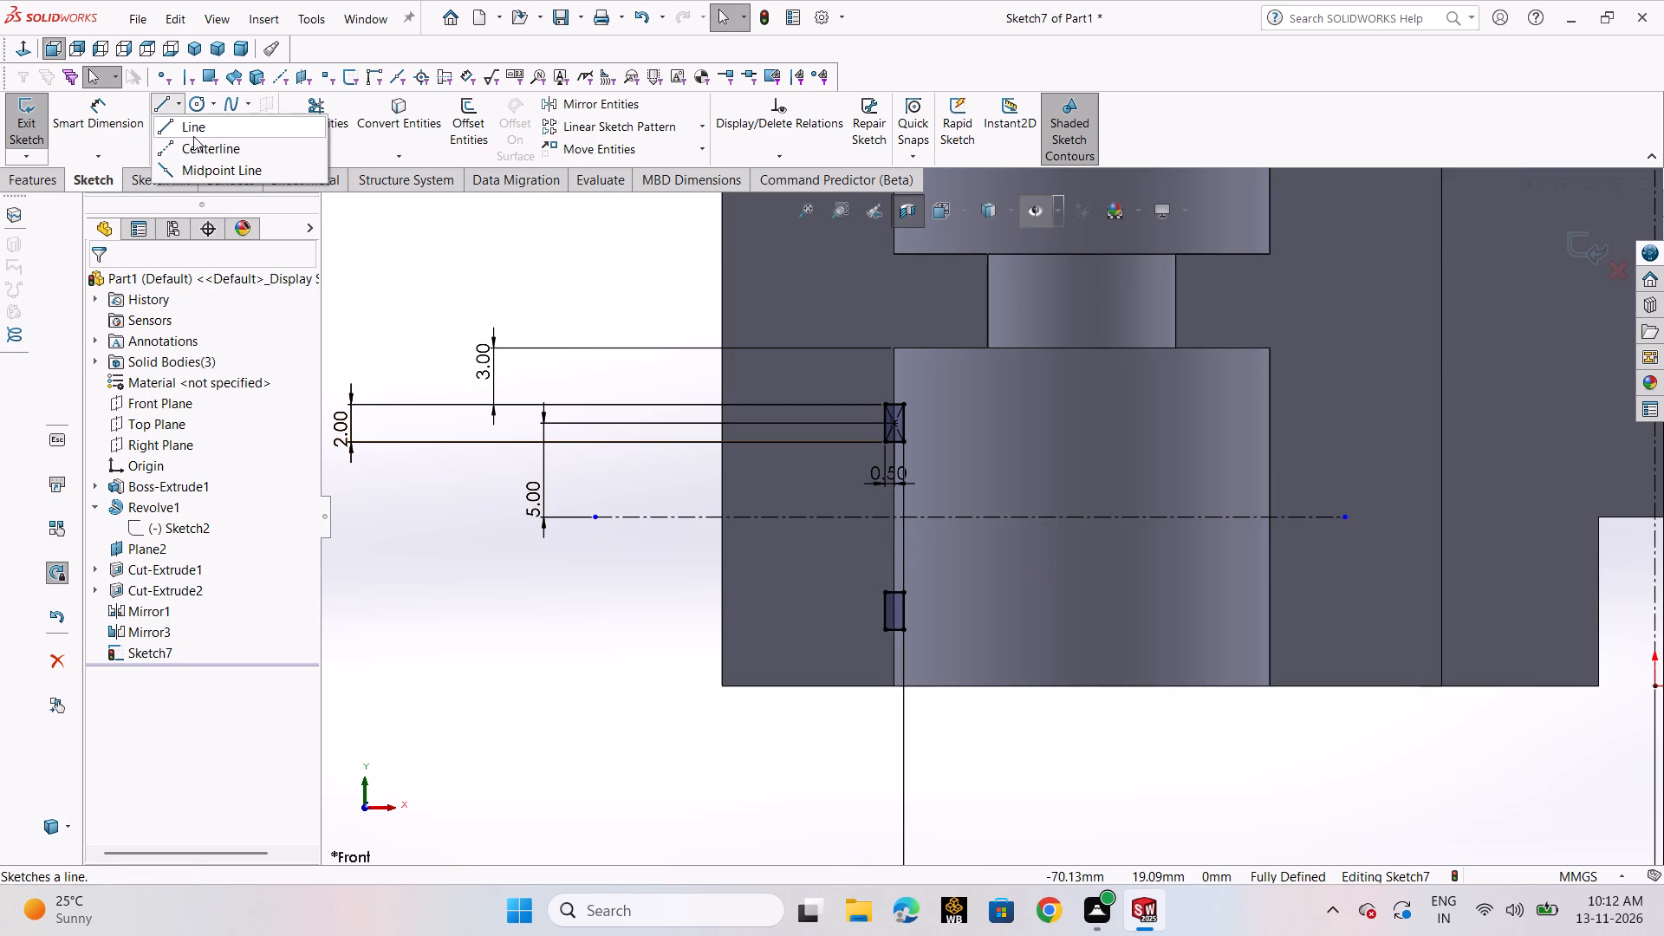
left_click(198, 143)
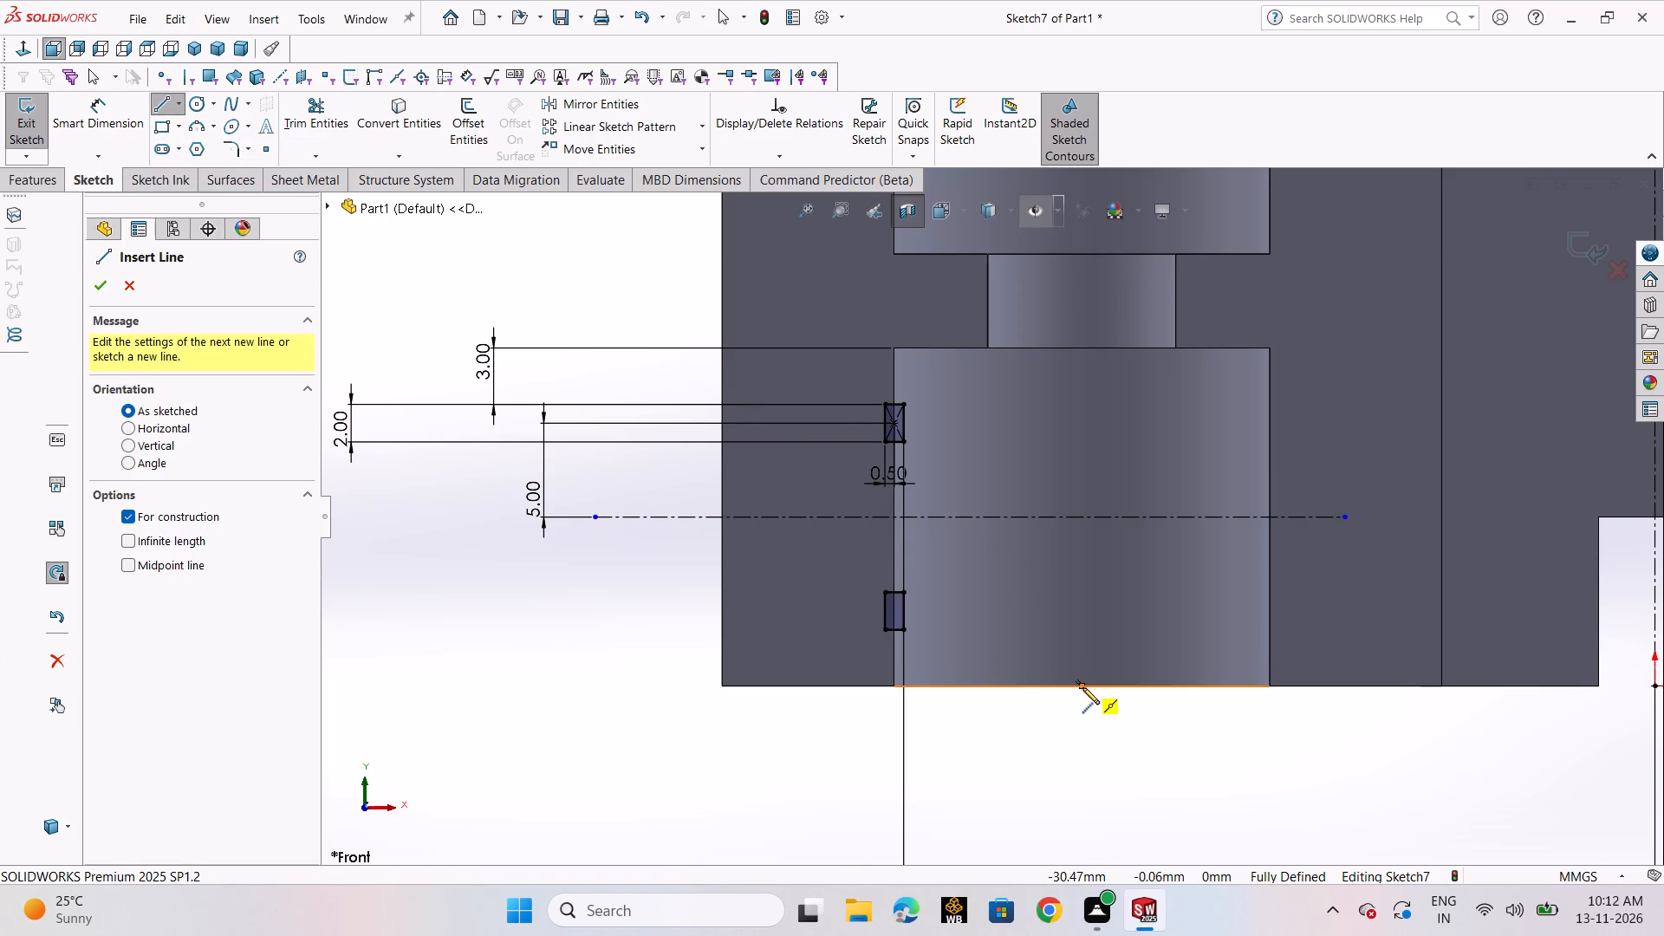
left_click(1082, 687)
left_click(1081, 325)
right_click(1081, 325)
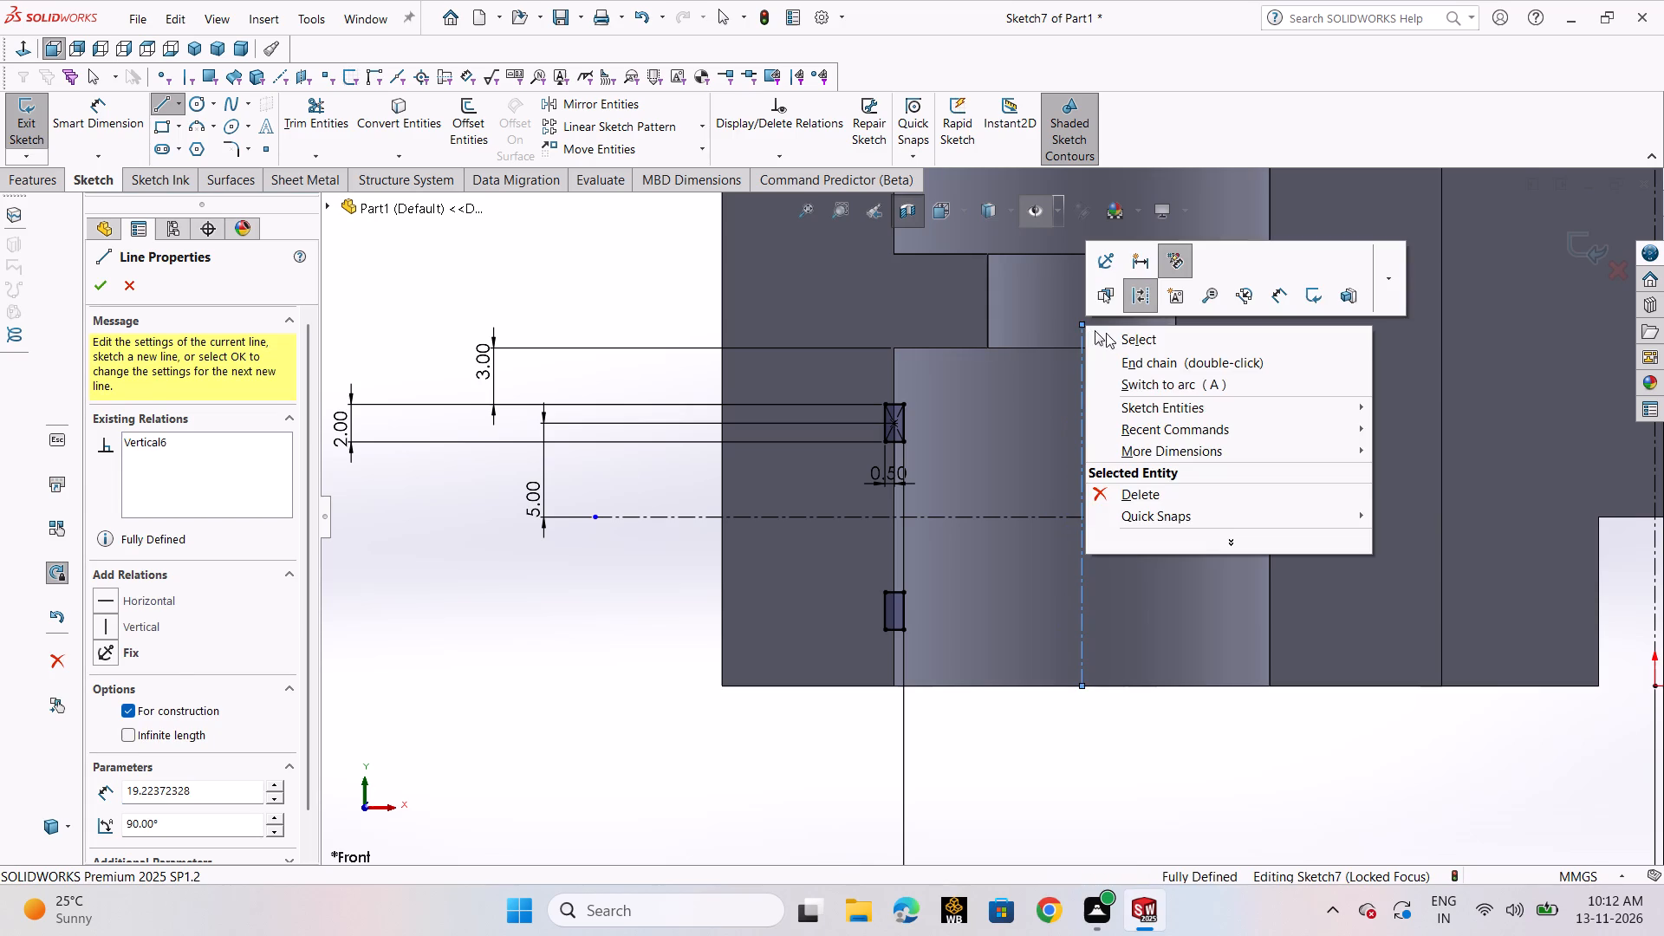
left_click(1125, 342)
left_click(592, 293)
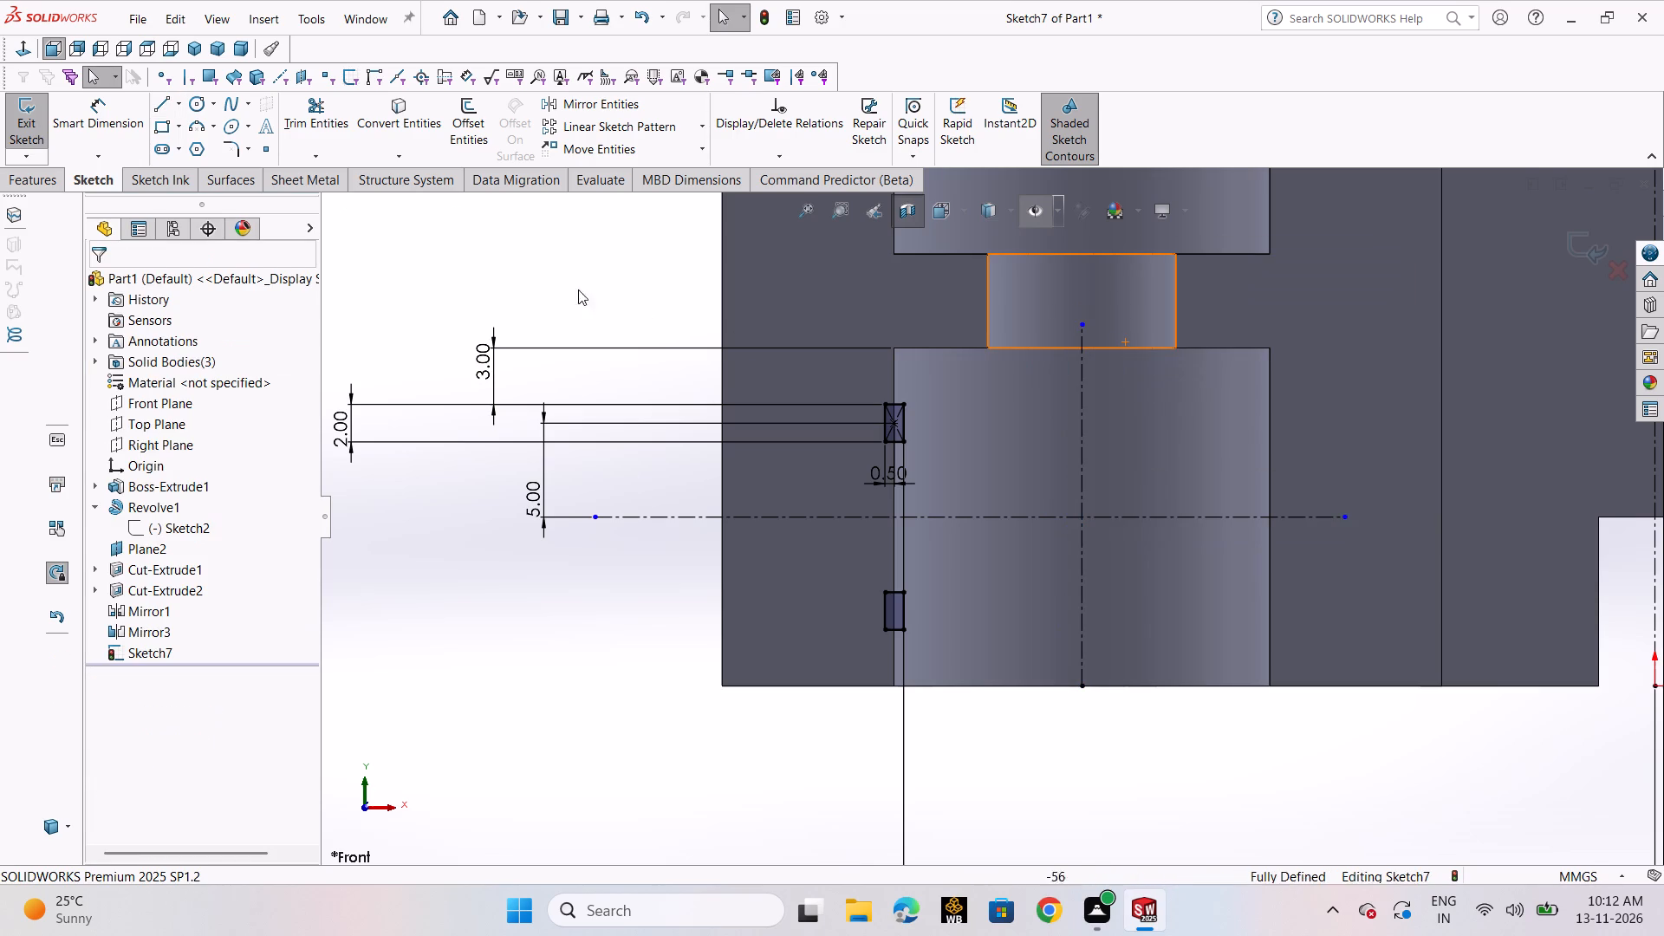
left_click(4, 126)
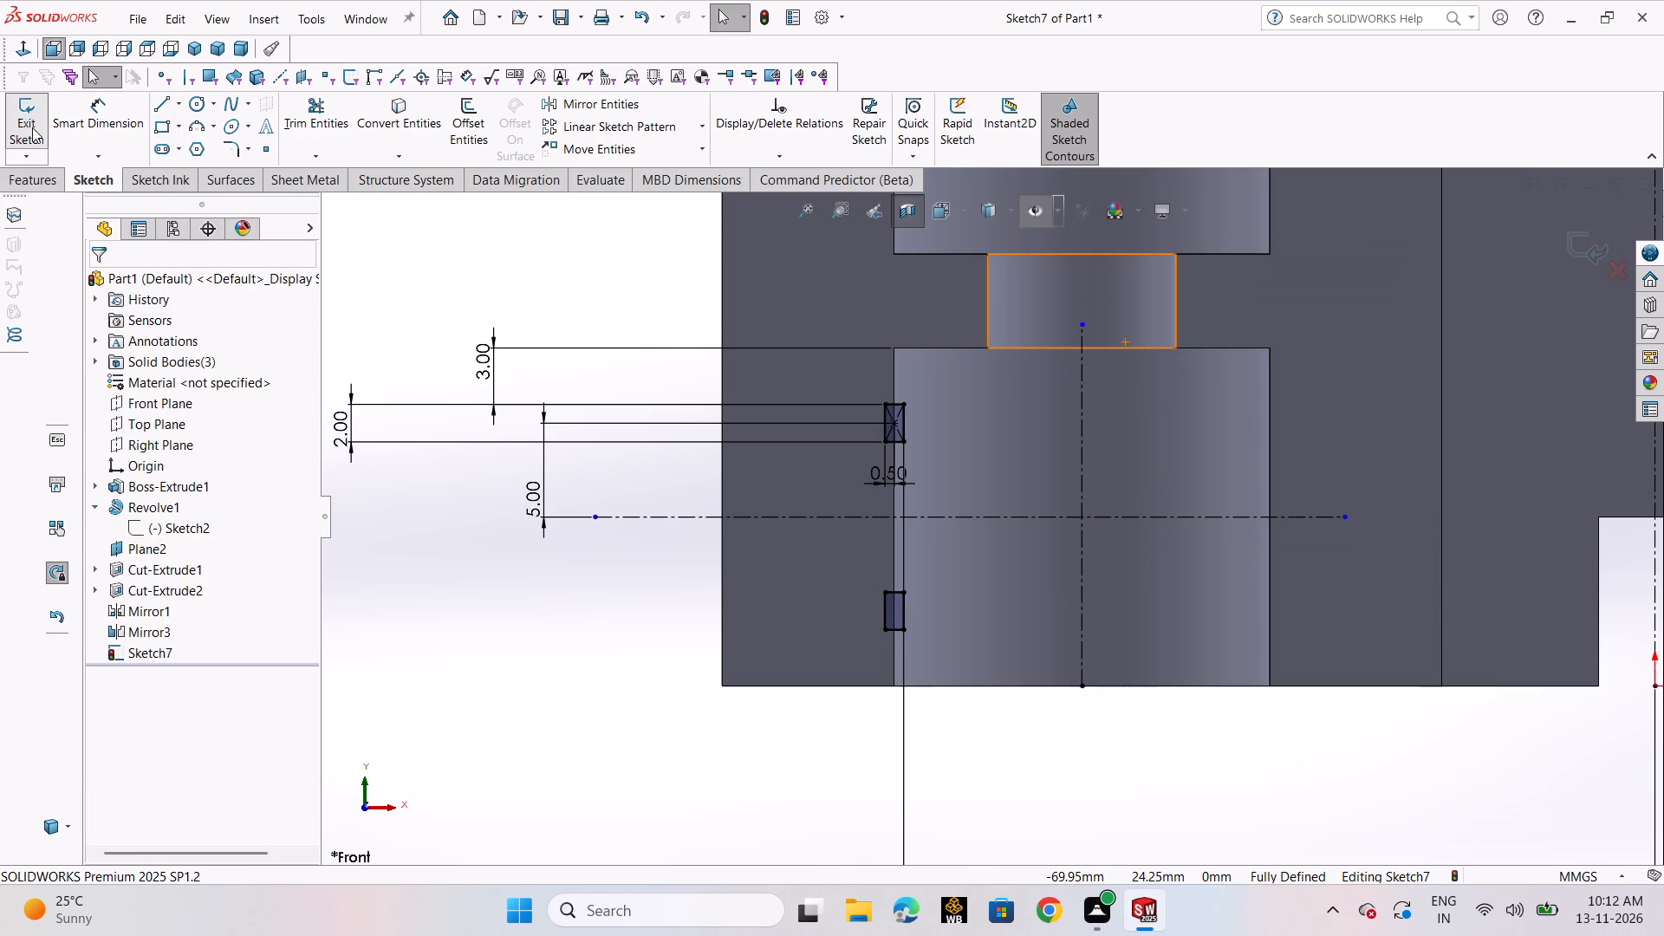
left_click(32, 127)
left_click(556, 257)
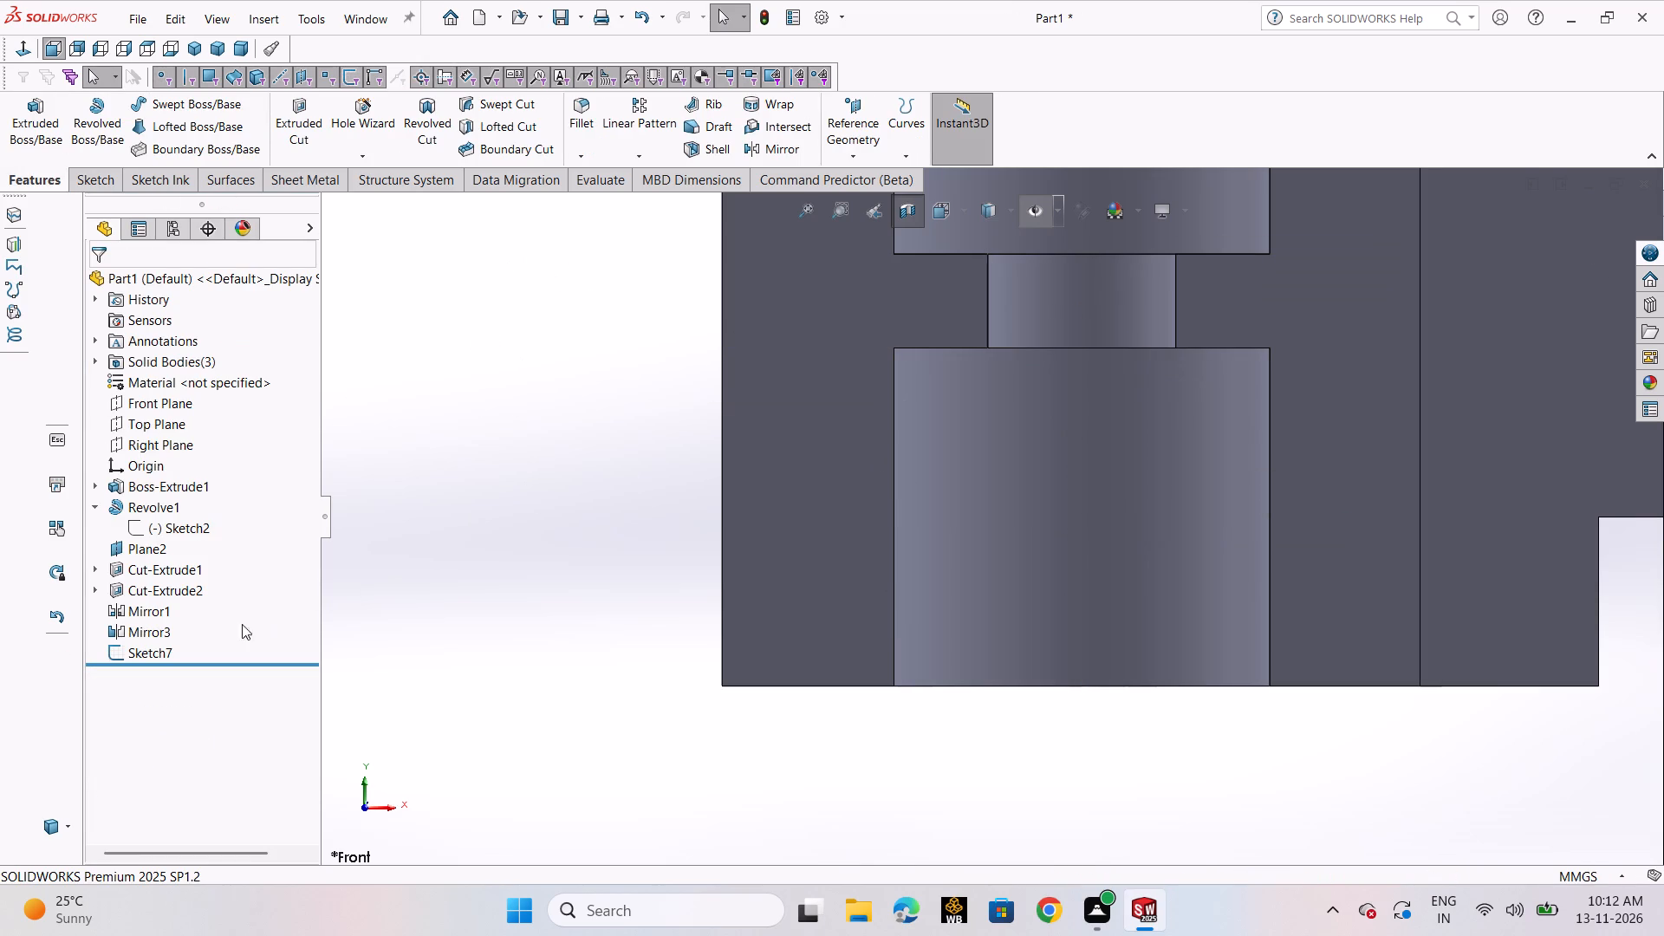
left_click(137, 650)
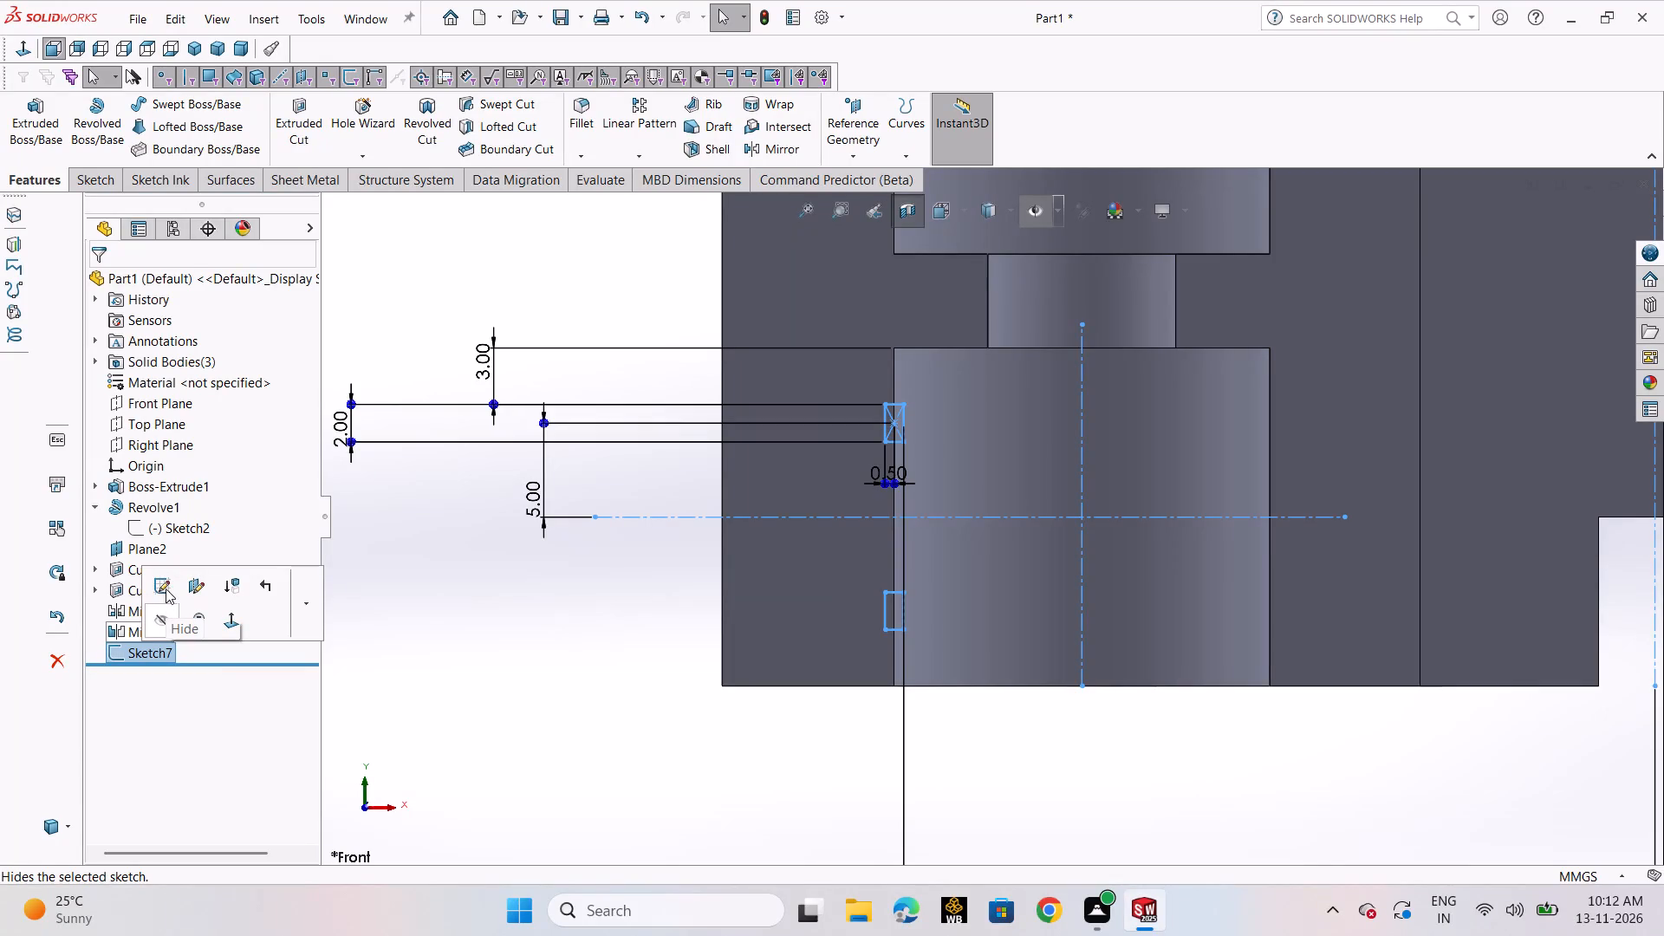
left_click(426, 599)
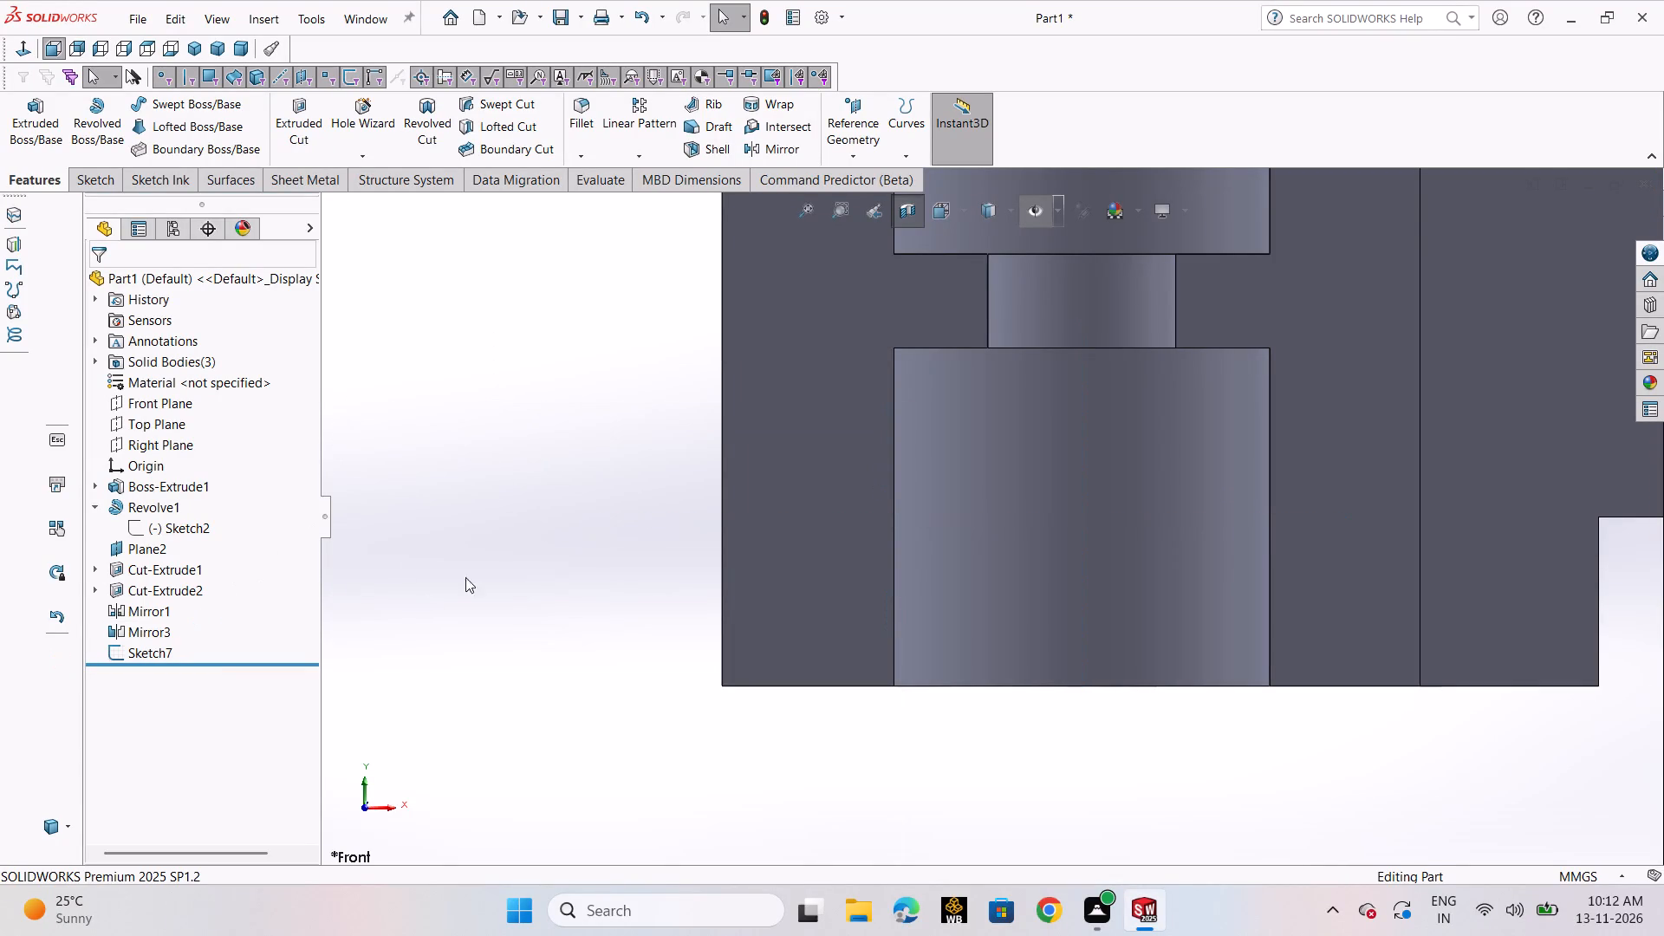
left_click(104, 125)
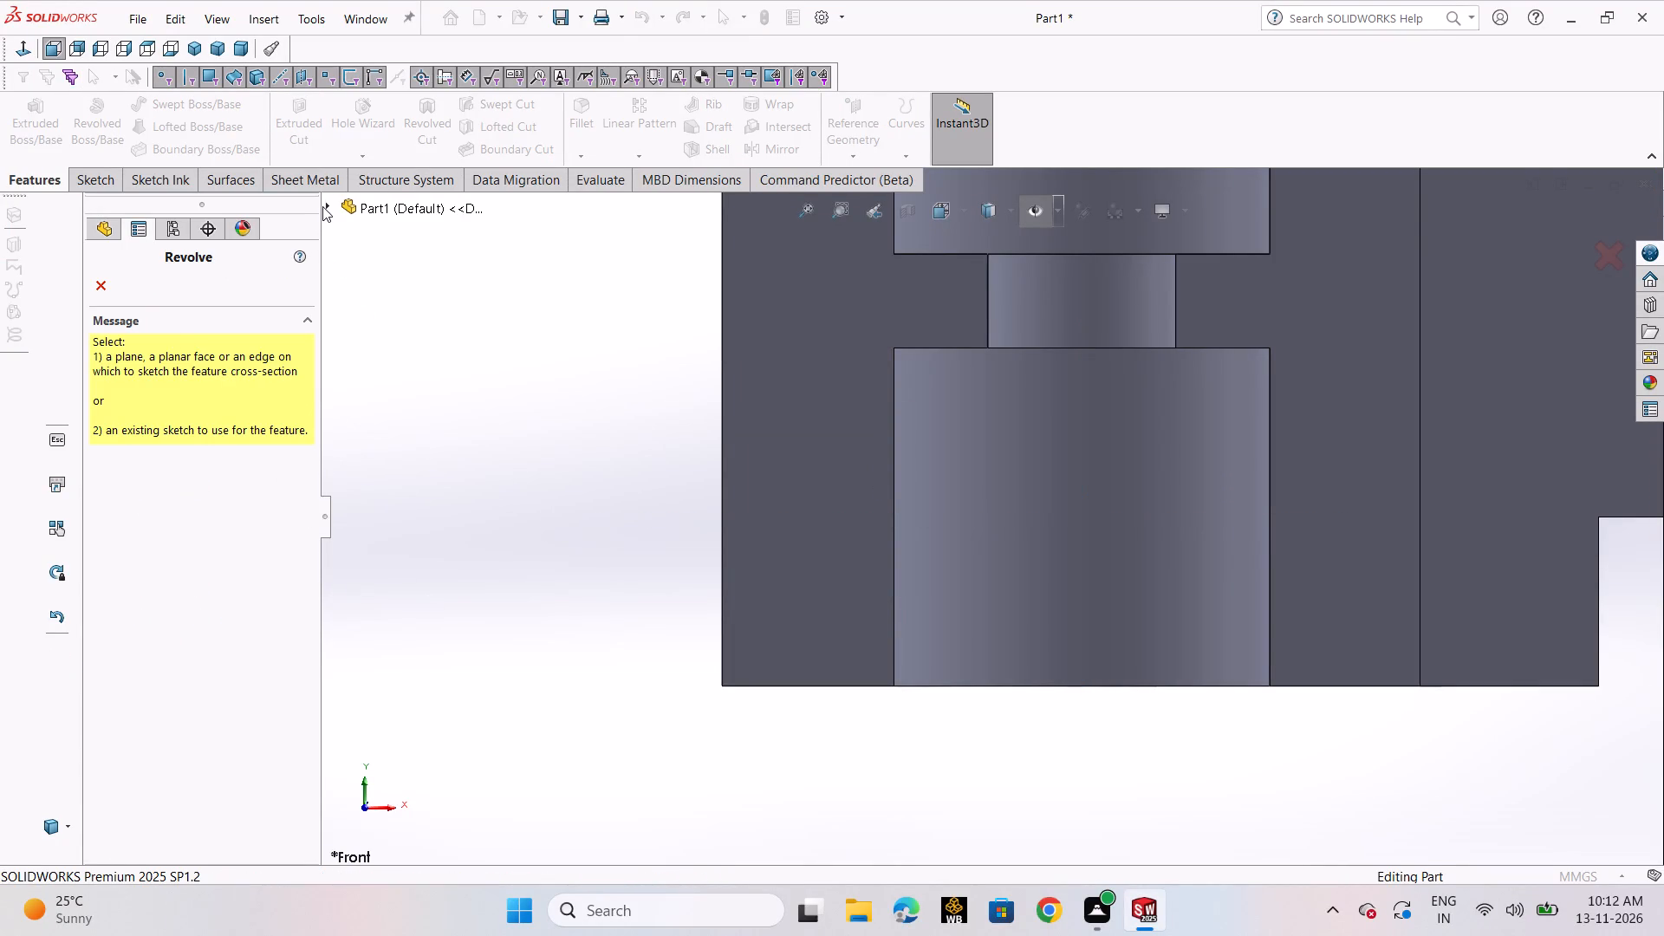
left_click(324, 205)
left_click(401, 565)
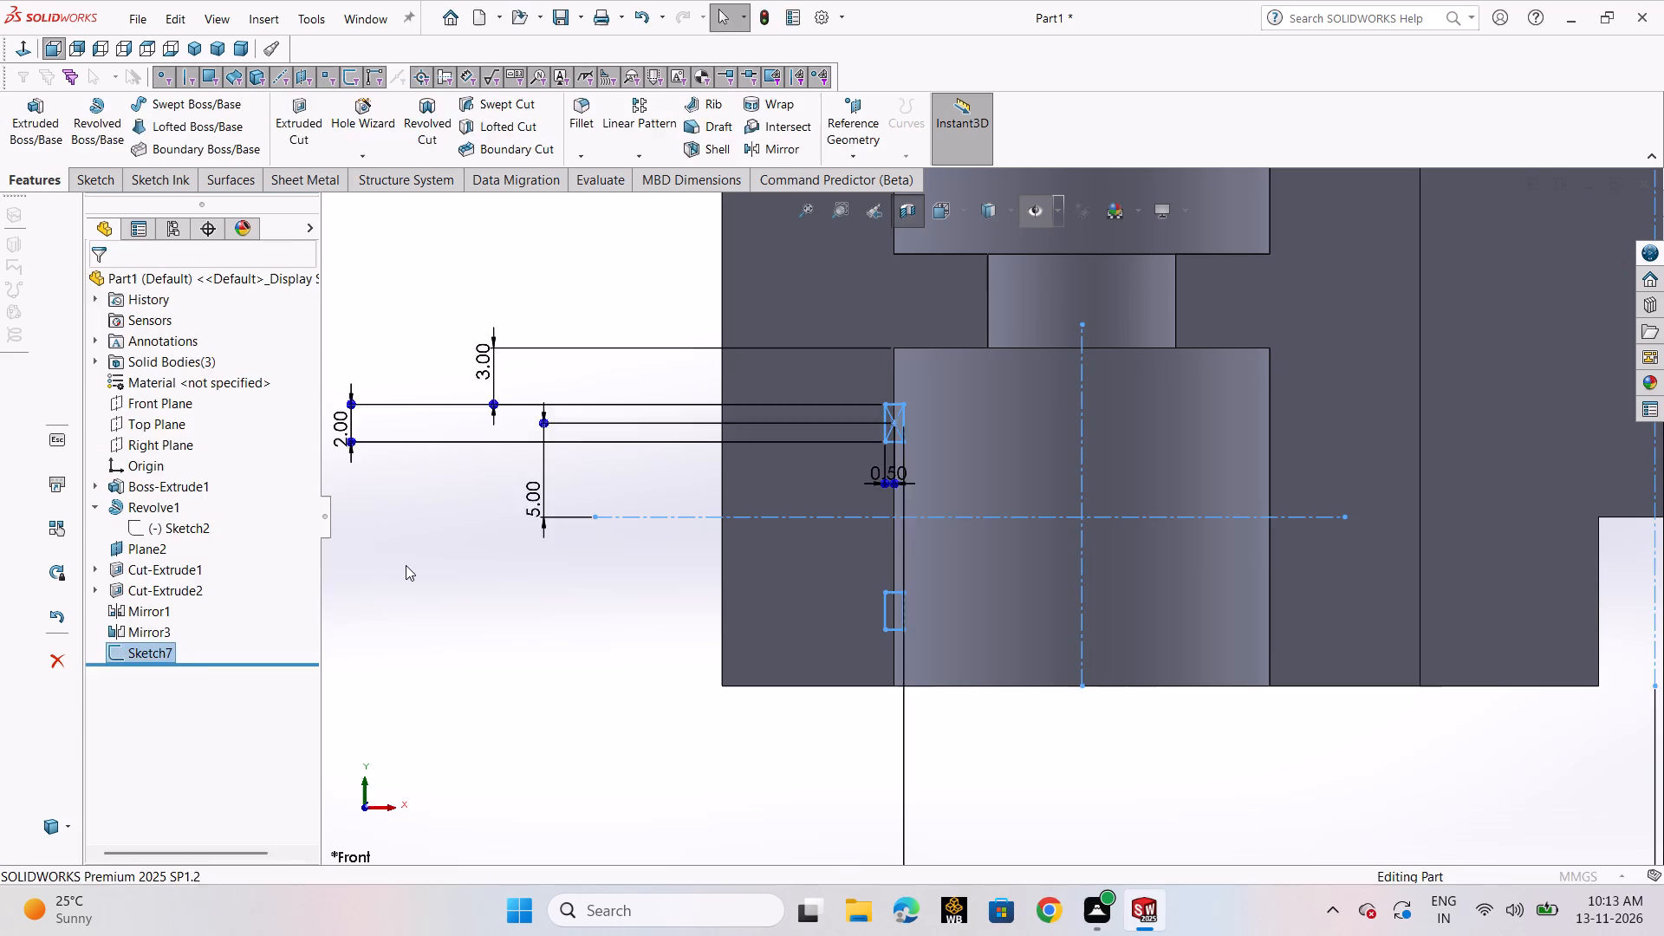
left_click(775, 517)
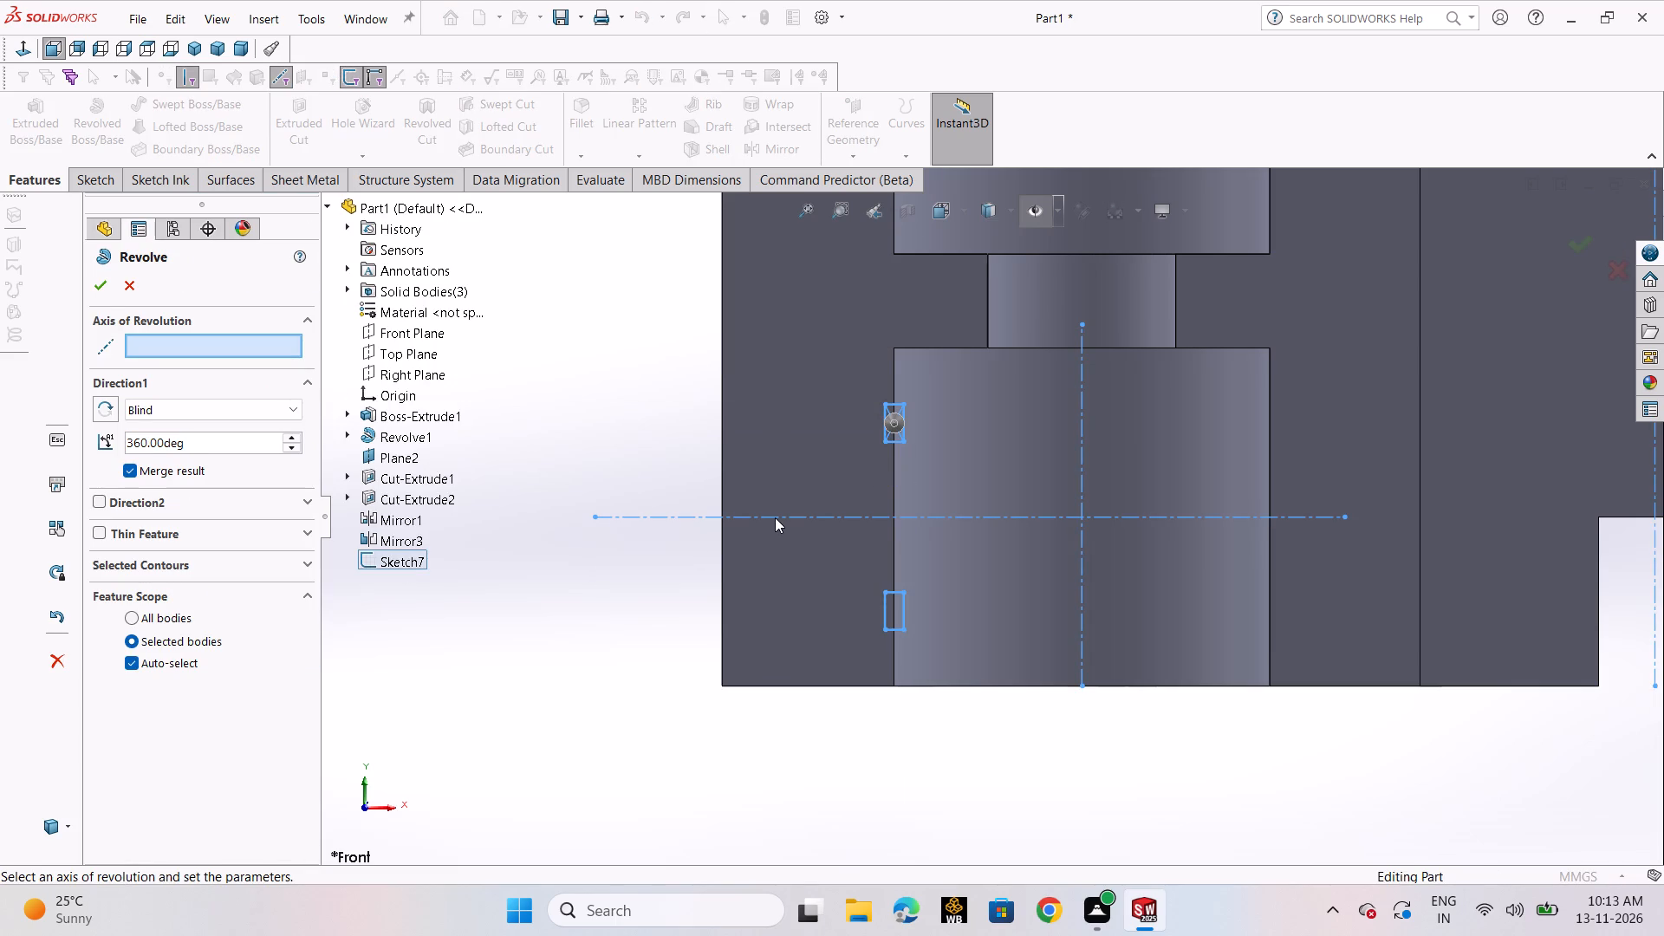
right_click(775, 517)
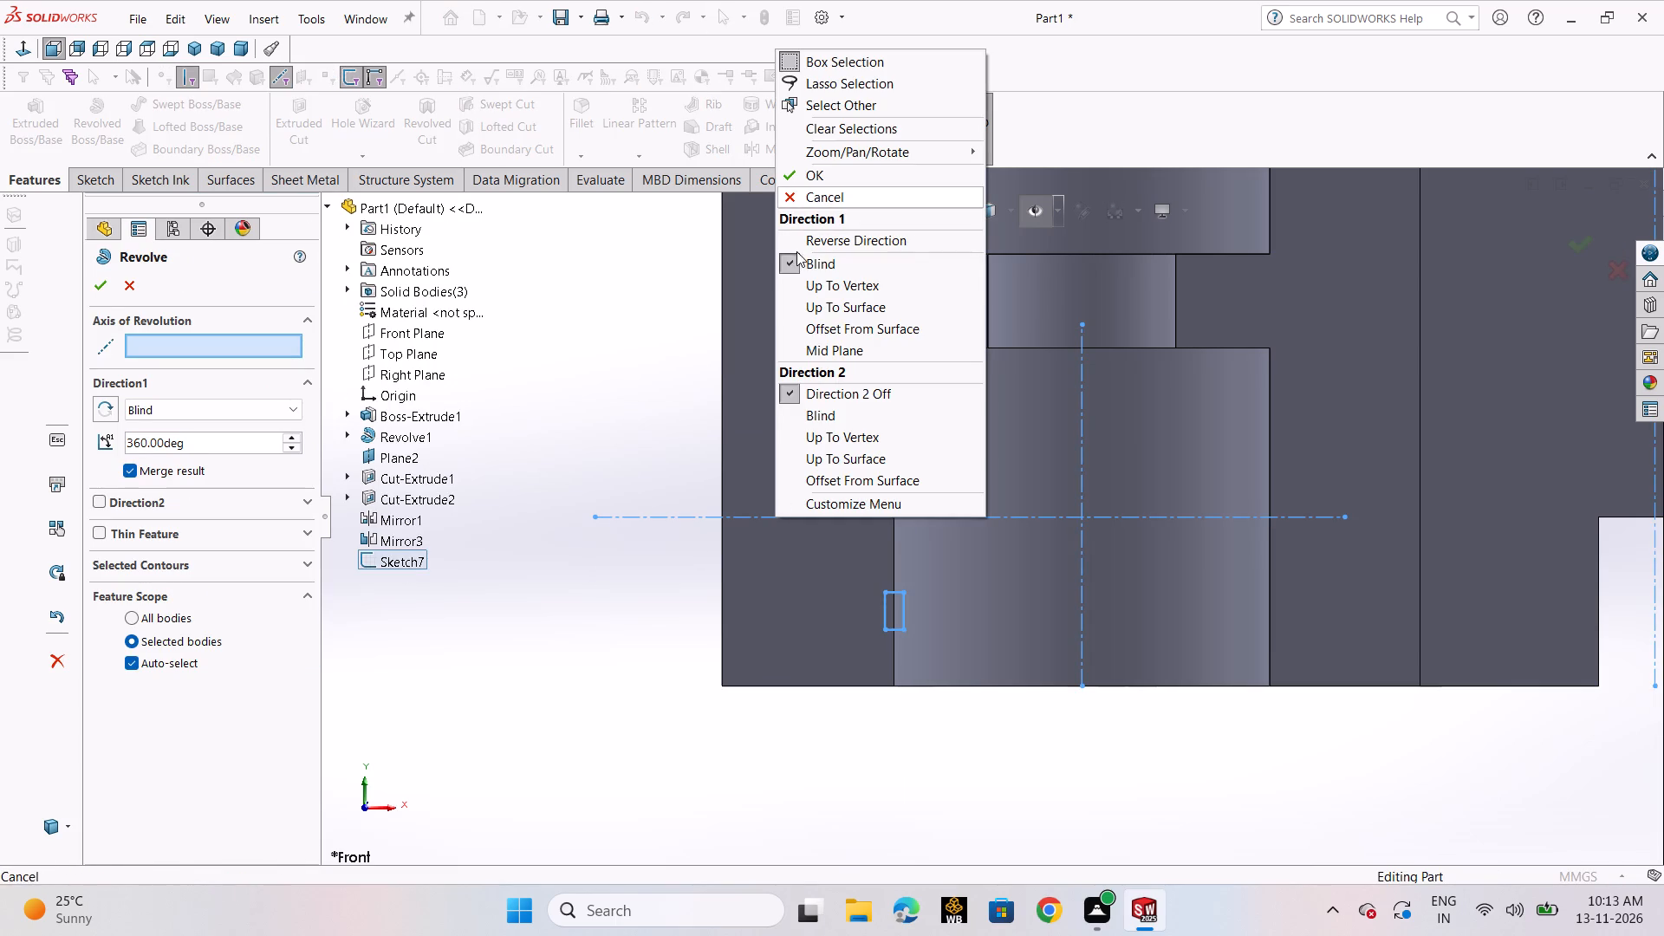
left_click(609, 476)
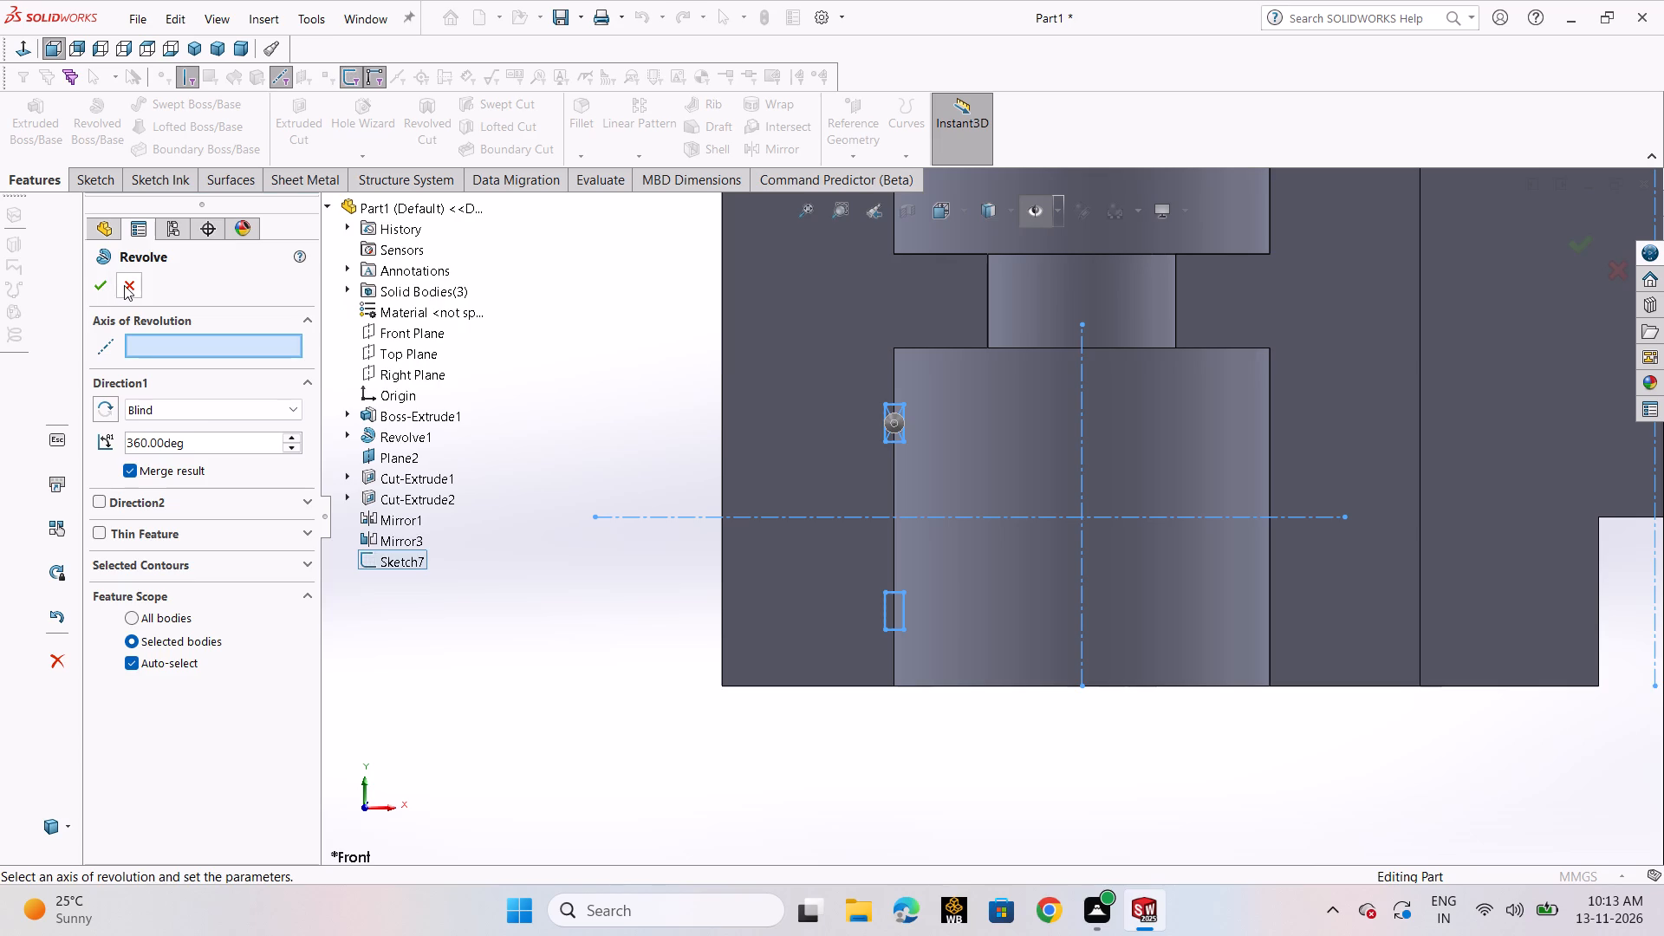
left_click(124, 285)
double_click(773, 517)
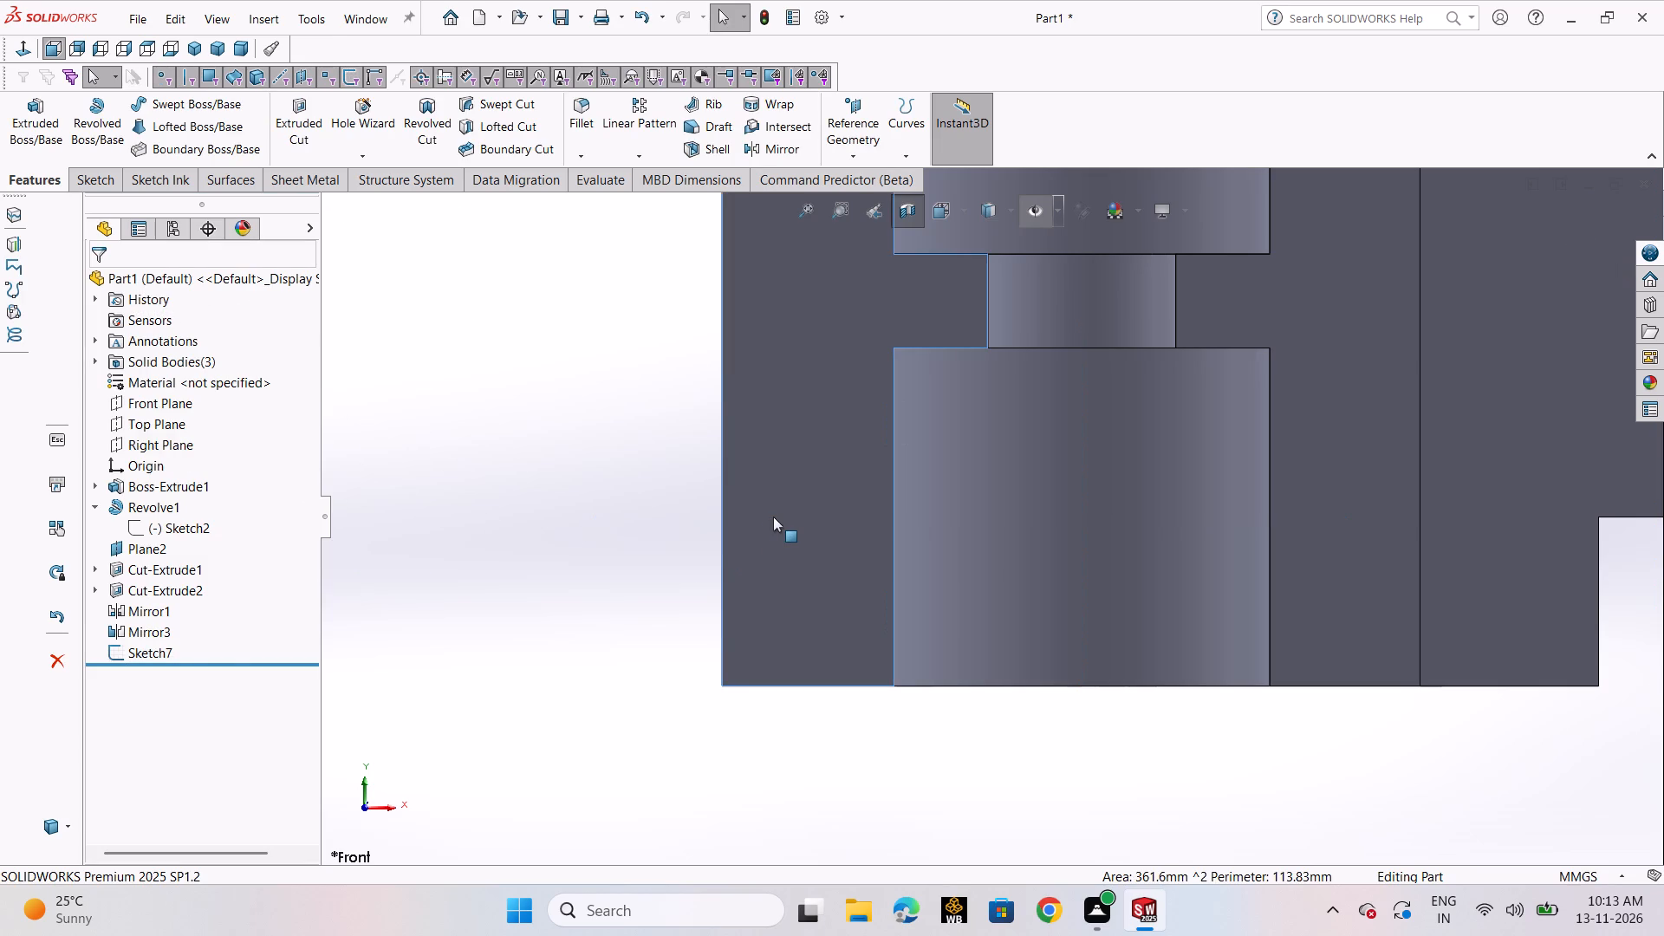
Reopen Sketch7 and delete the horizontal construction centerline crossing the left lower bore between the two groove rectangles.
left_click(161, 653)
left_click(189, 591)
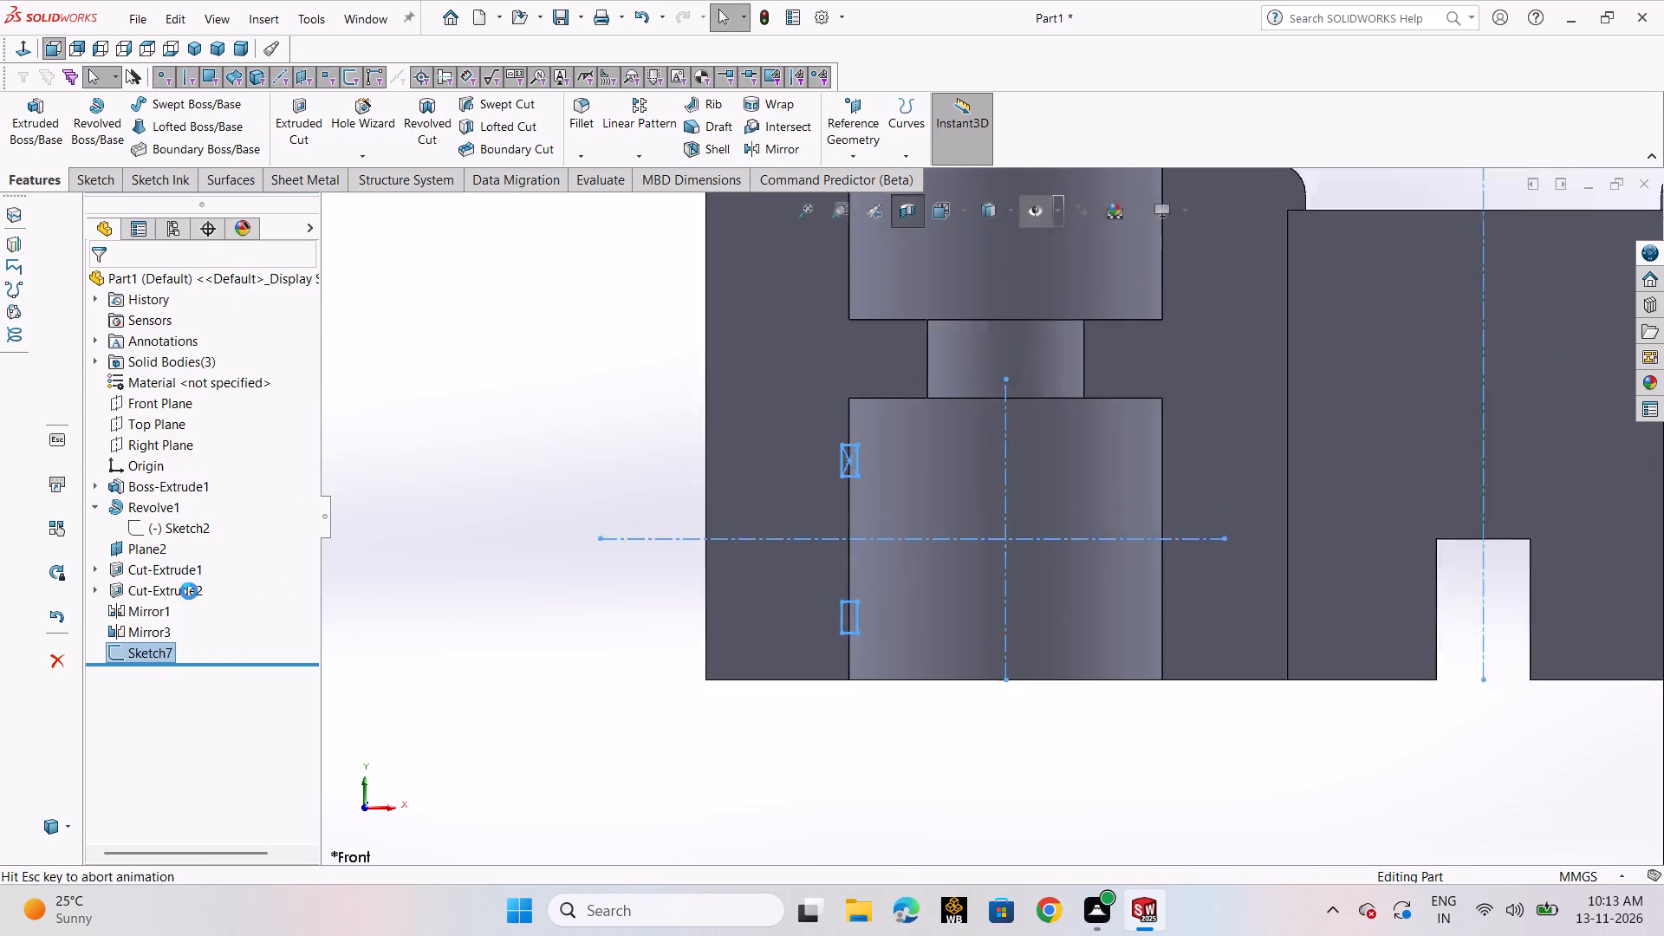
scroll(855, 614, "down", 4)
left_click(868, 558)
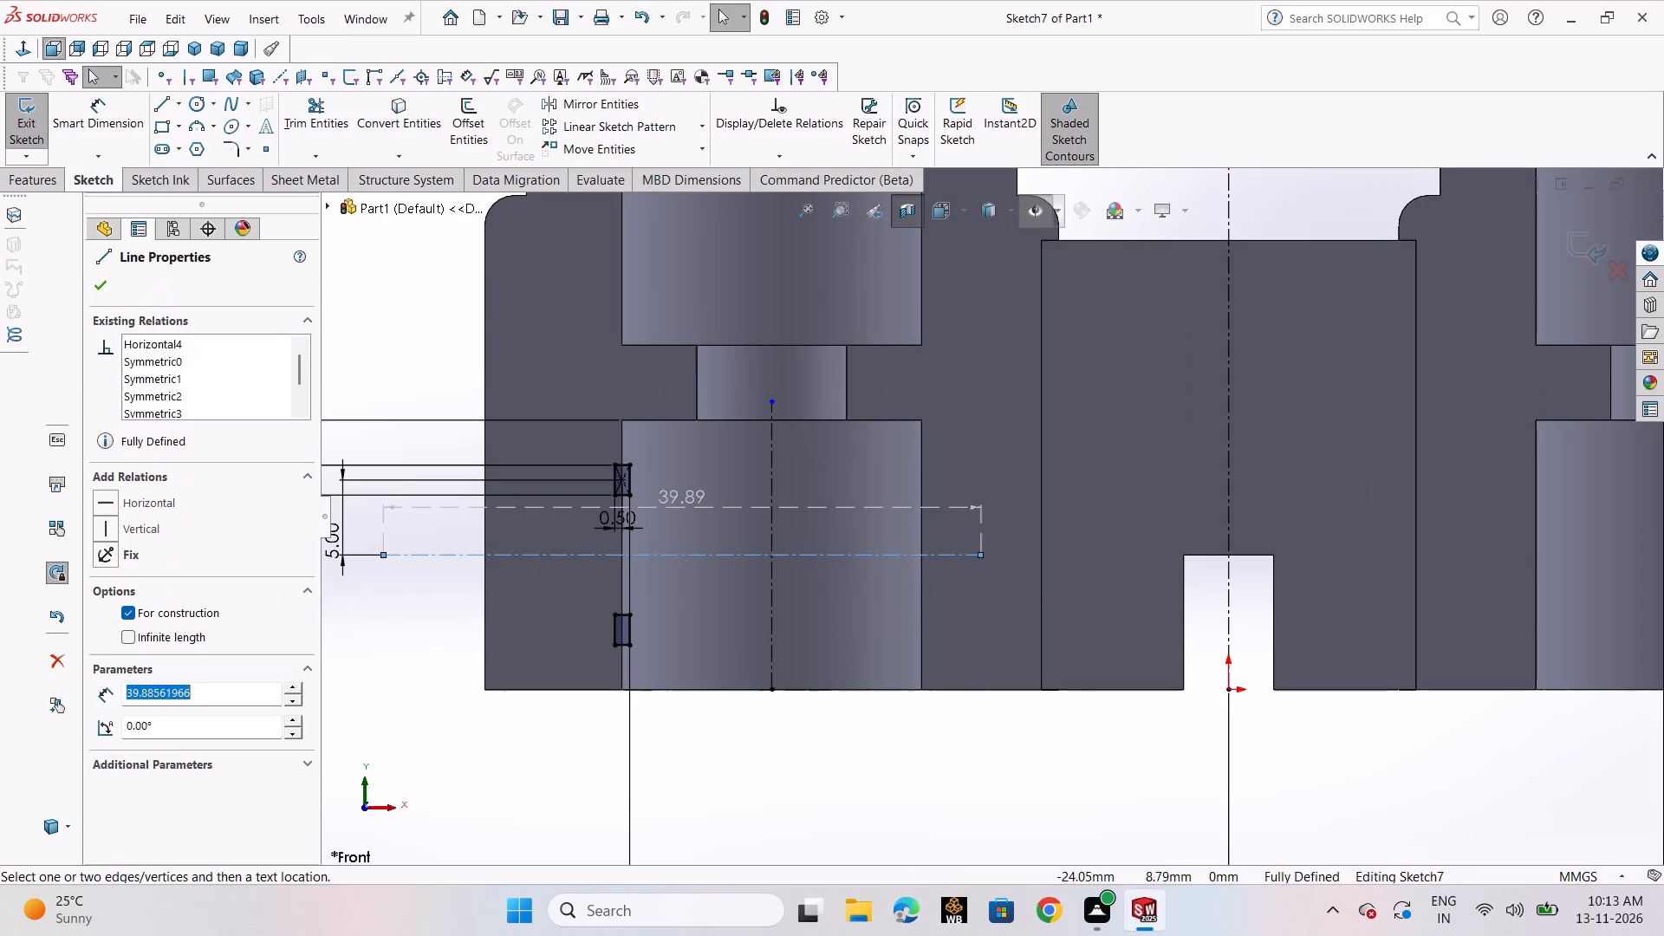
key("Delete")
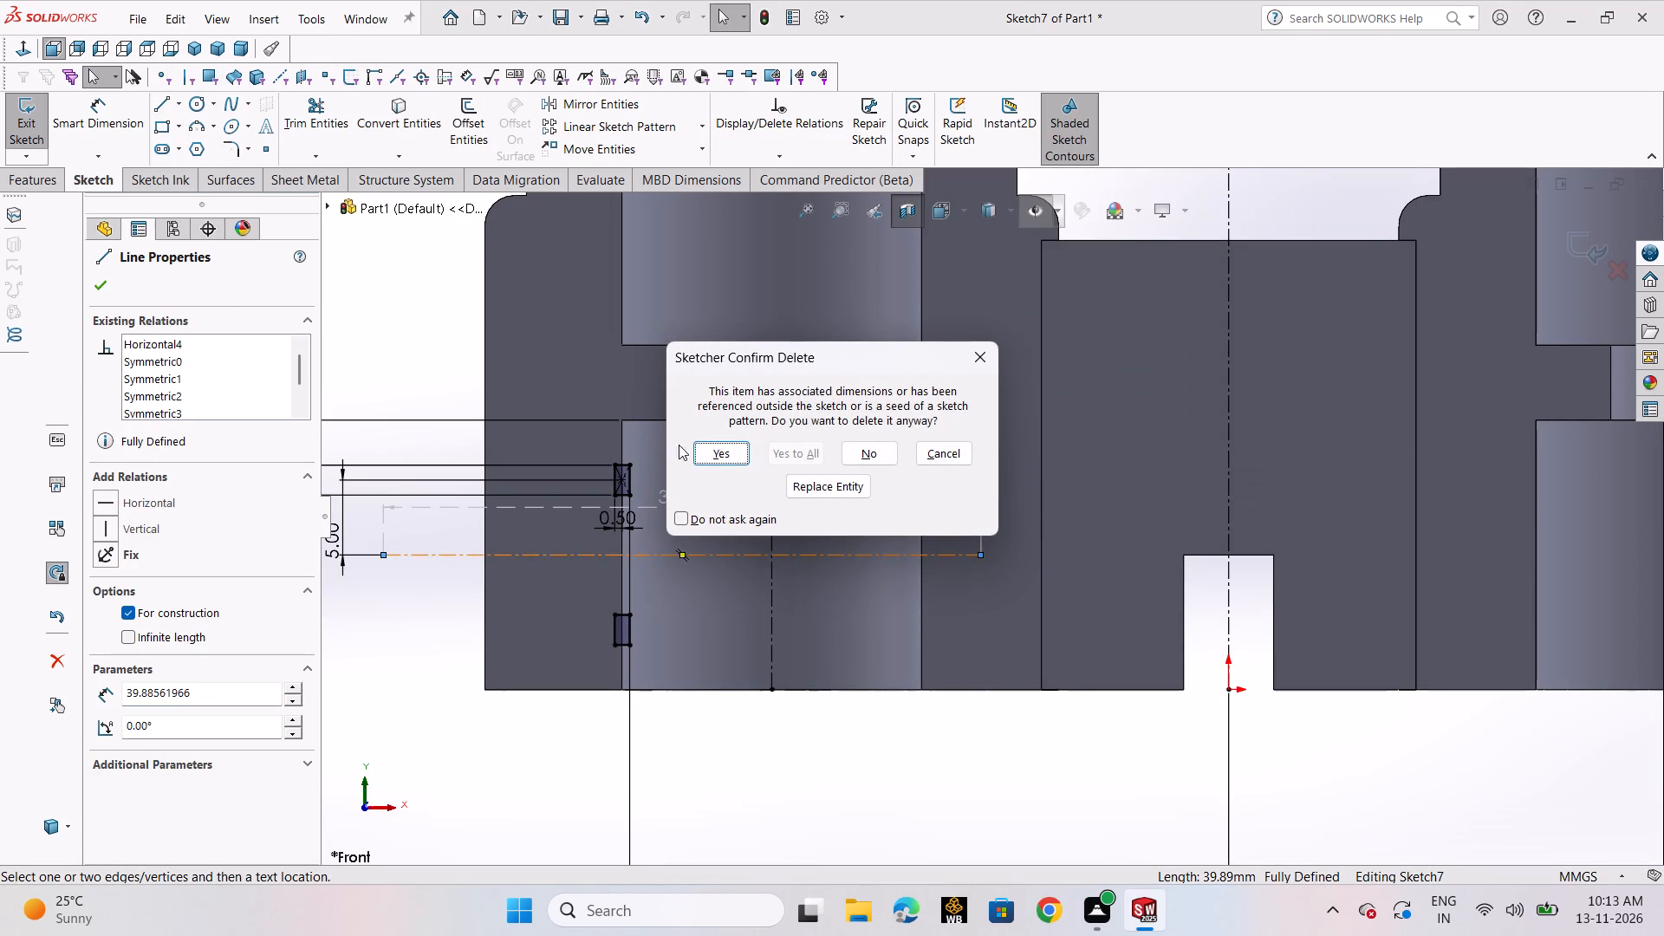
left_click(721, 454)
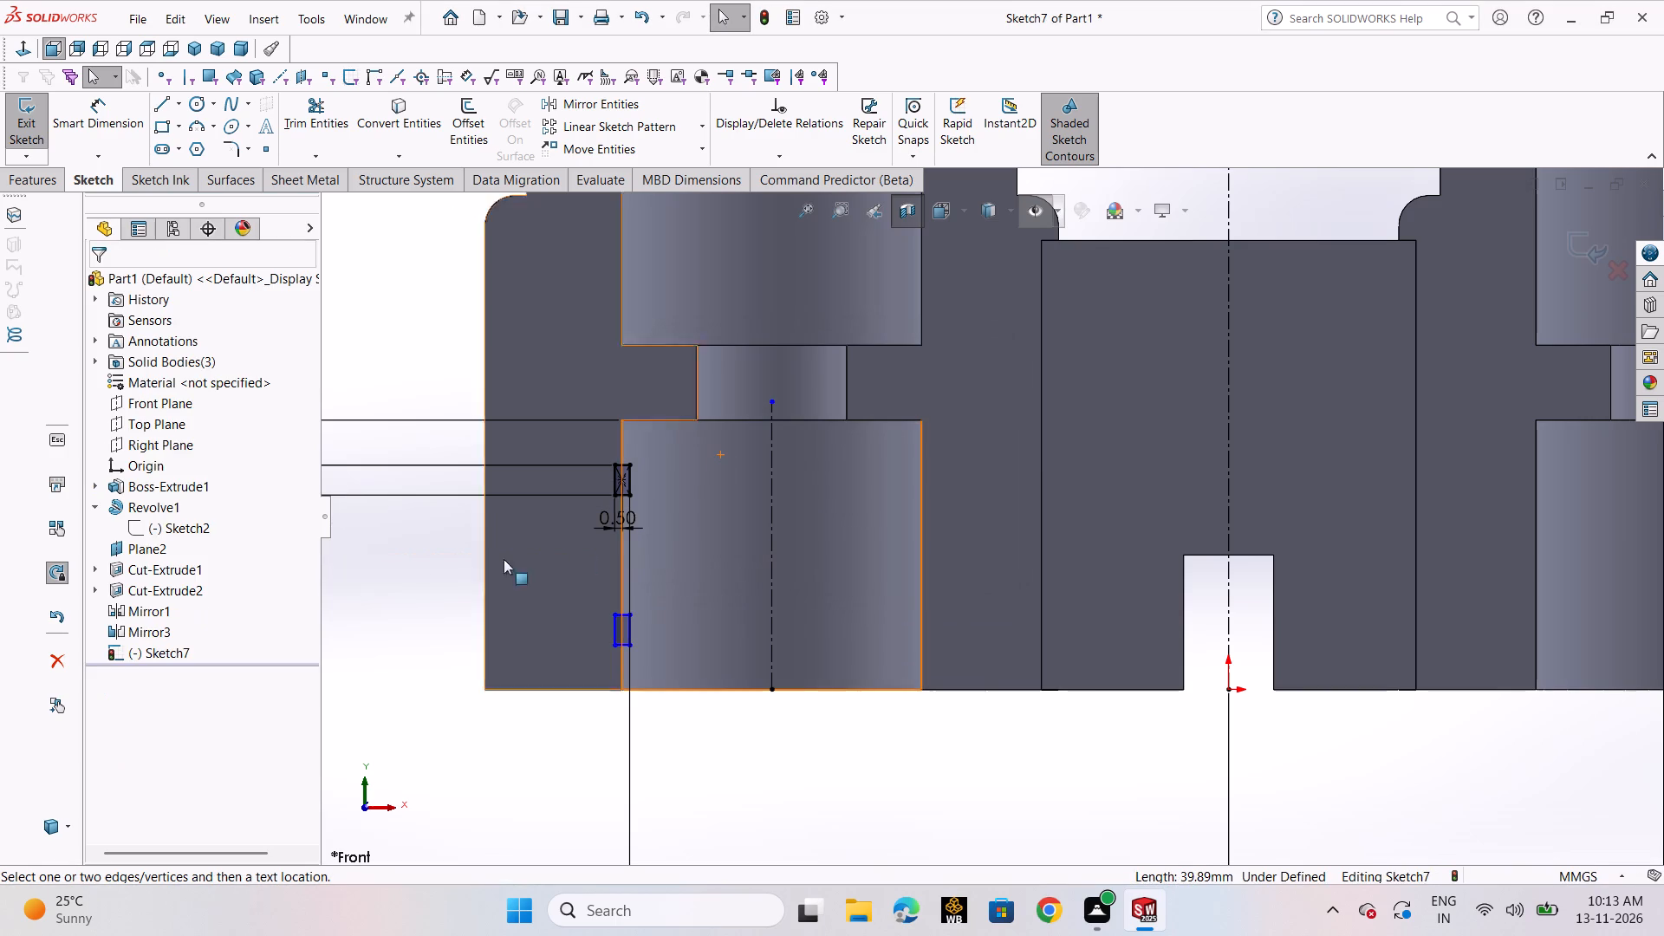
Dimension the vertical distance from the upper groove rectangle's center point to the lower rectangle's outer vertical edge midpoint.
left_click(107, 130)
scroll(713, 509, "up", 3)
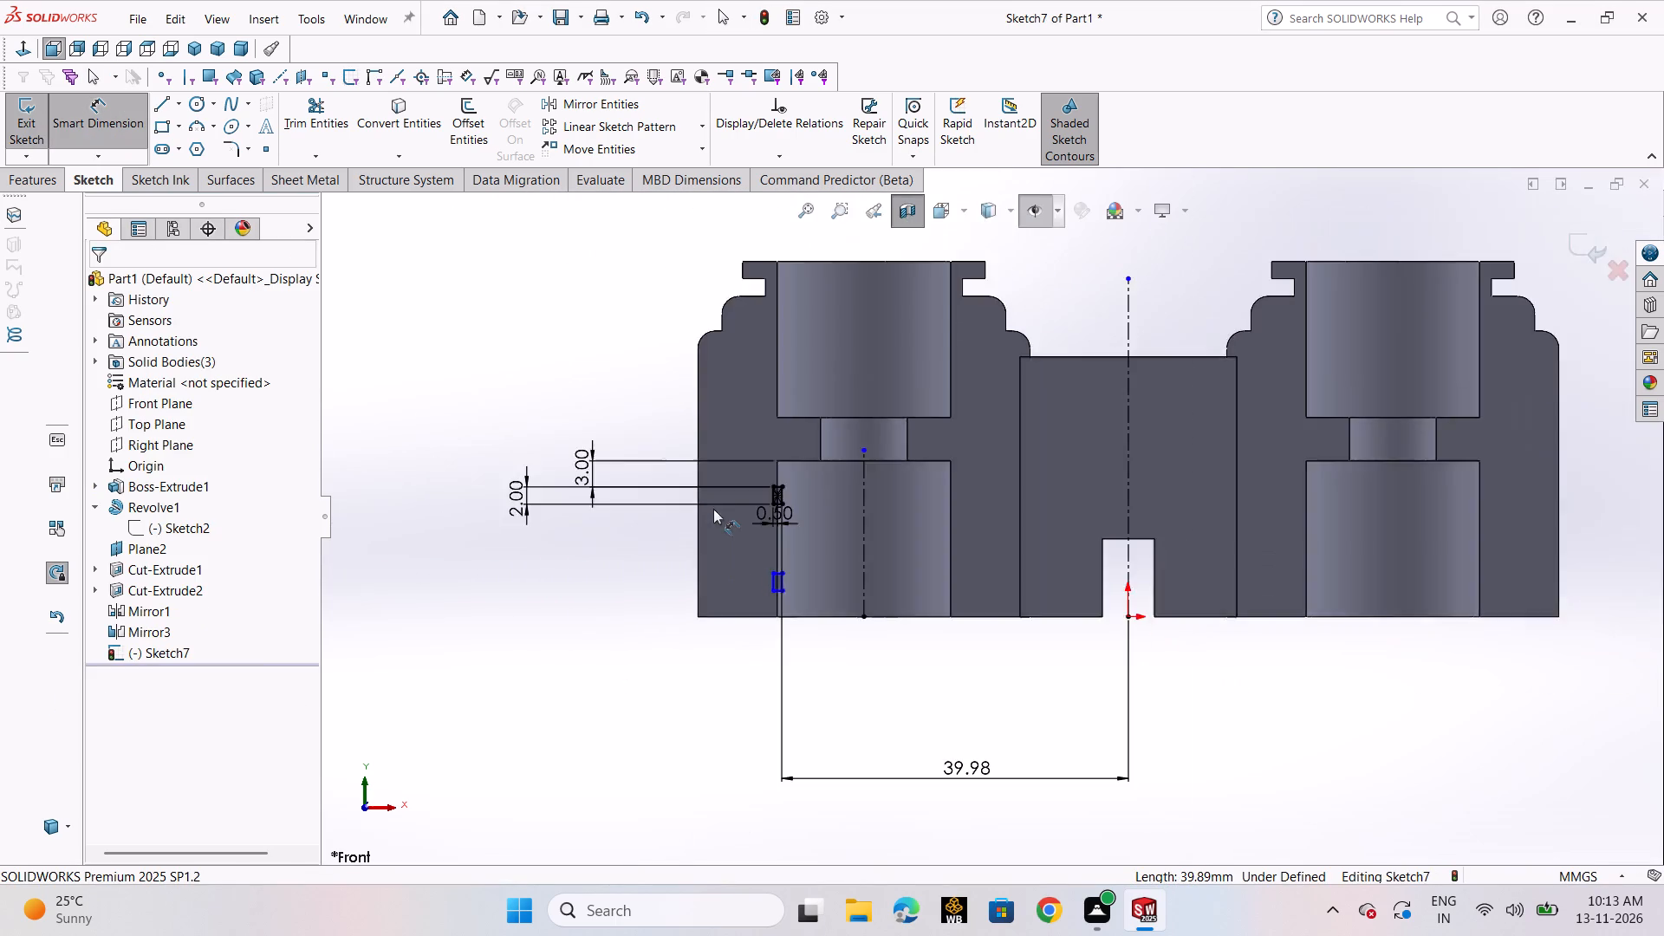
scroll(725, 504, "down", 3)
left_click(861, 496)
scroll(870, 659, "down", 2)
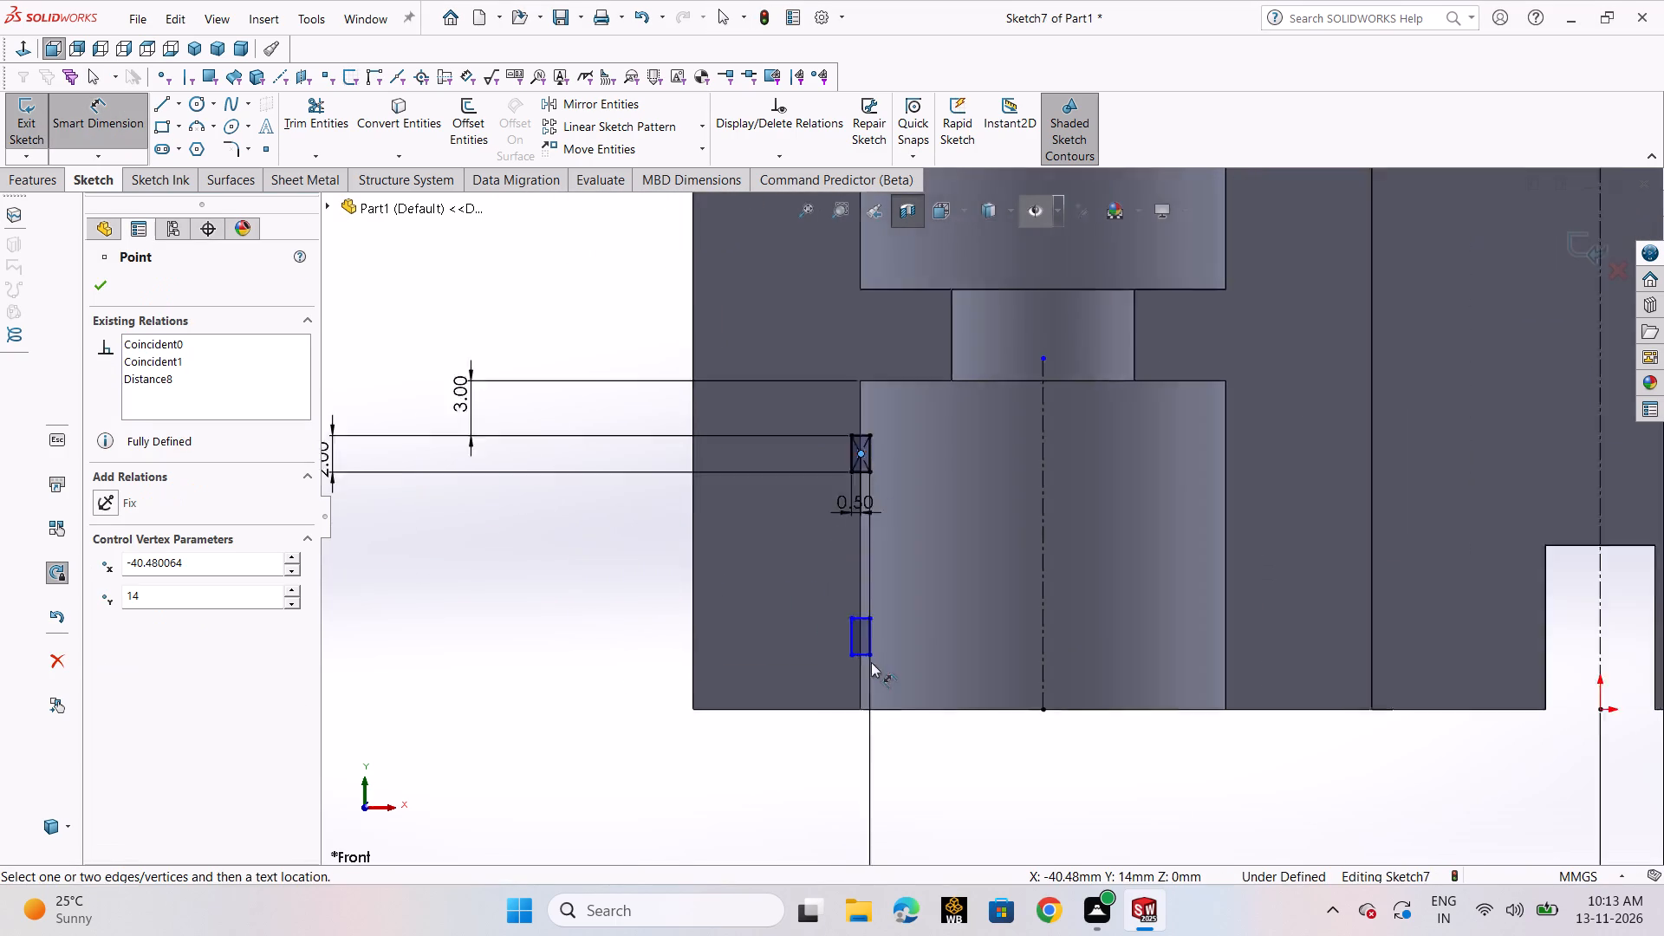
scroll(871, 662, "down", 2)
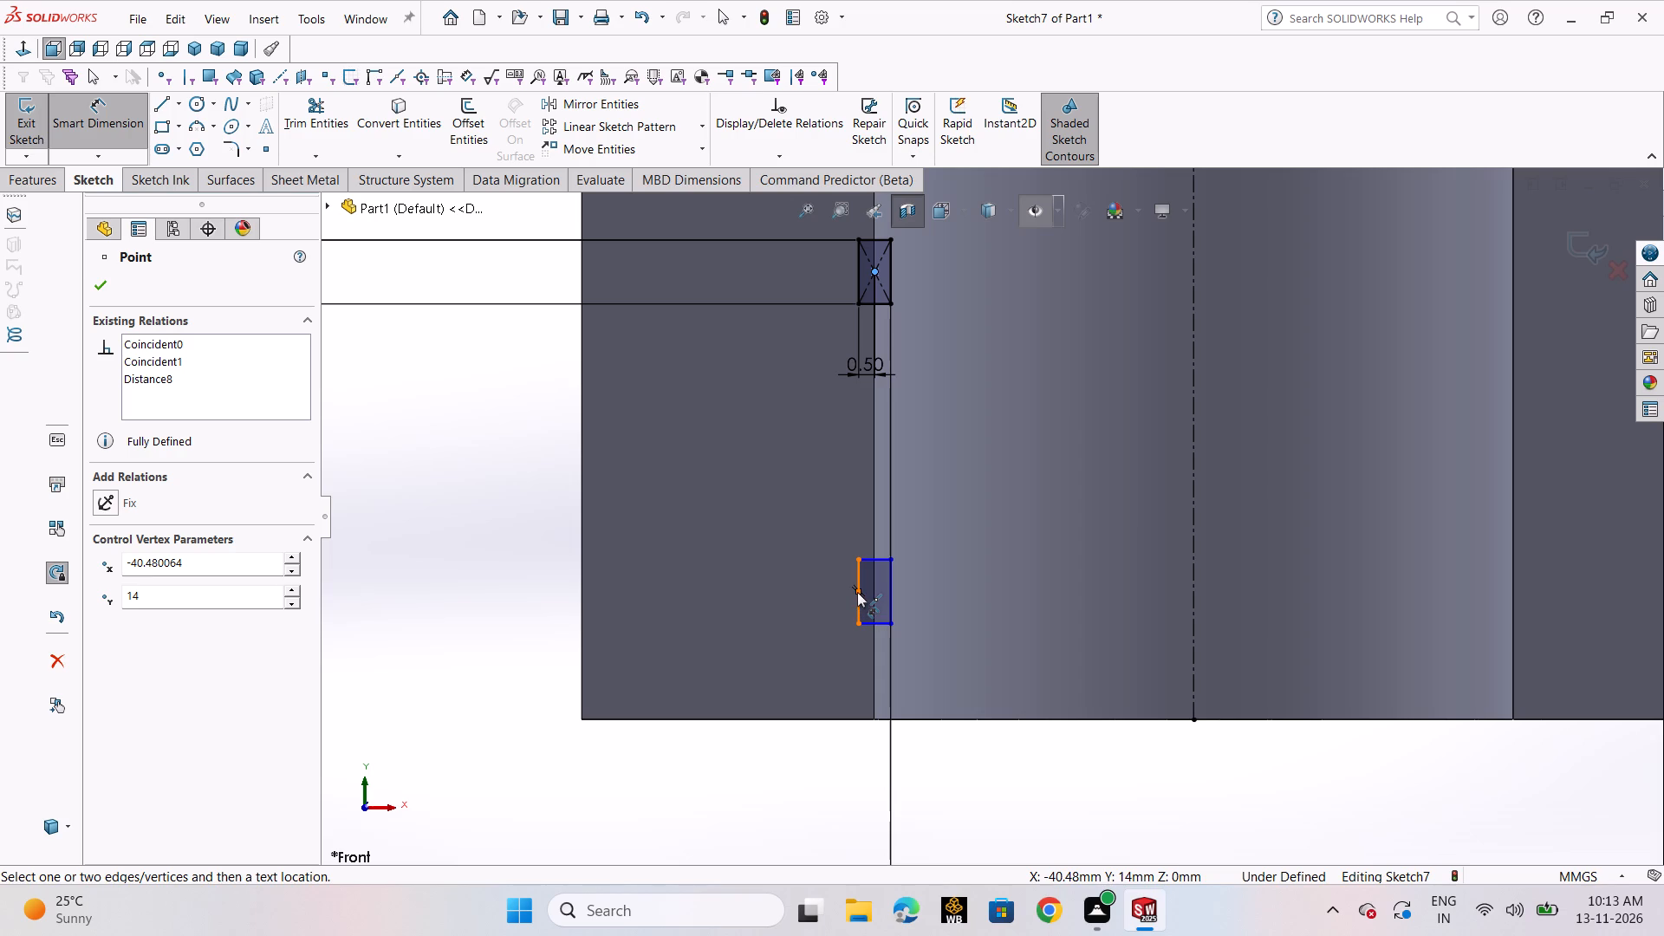
left_click(857, 592, "ctrl")
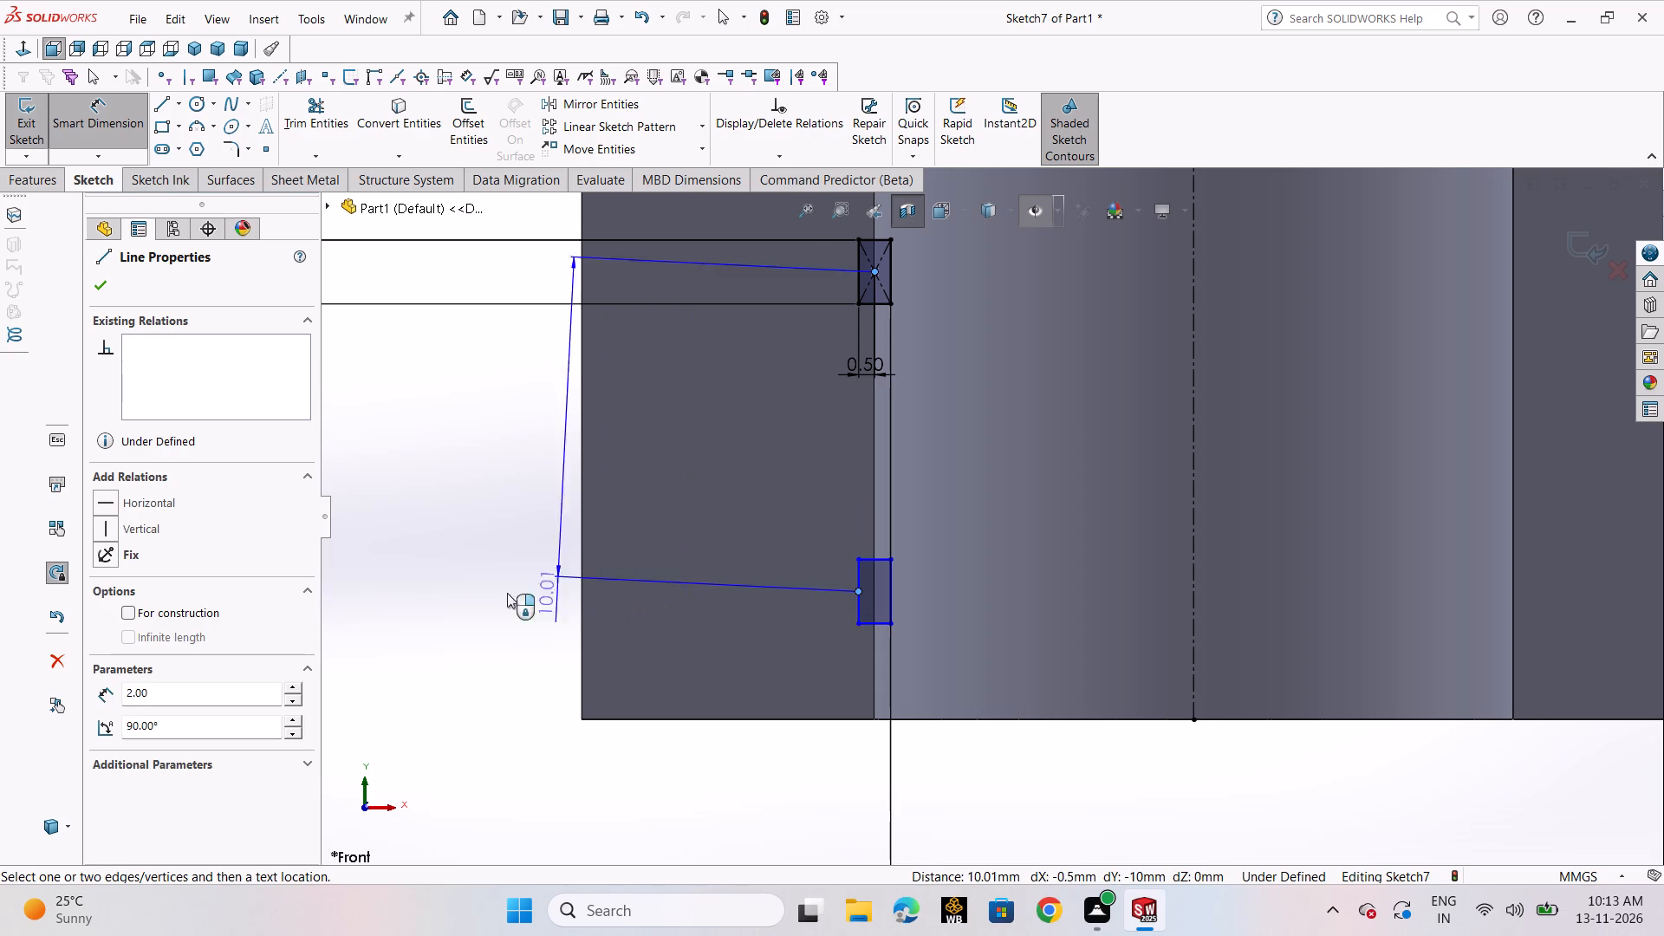
left_click(423, 512)
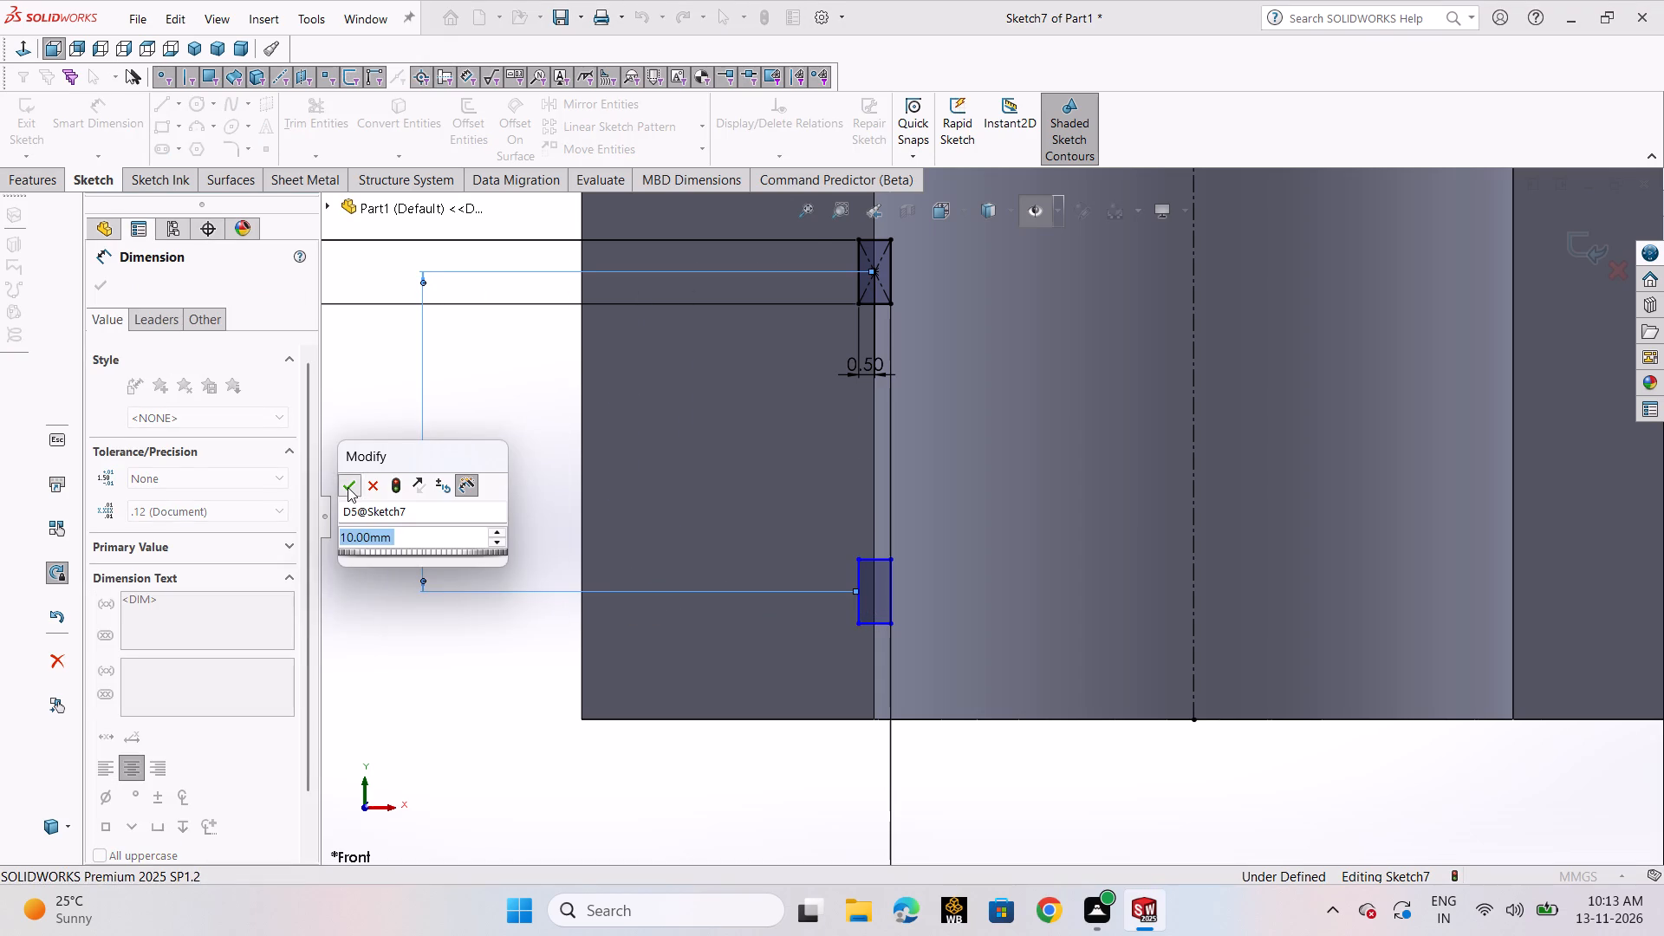
left_click(348, 487)
Dimension the height of the lower groove rectangle's bottom edge above the left body's bottom edge.
scroll(701, 537, "up", 1)
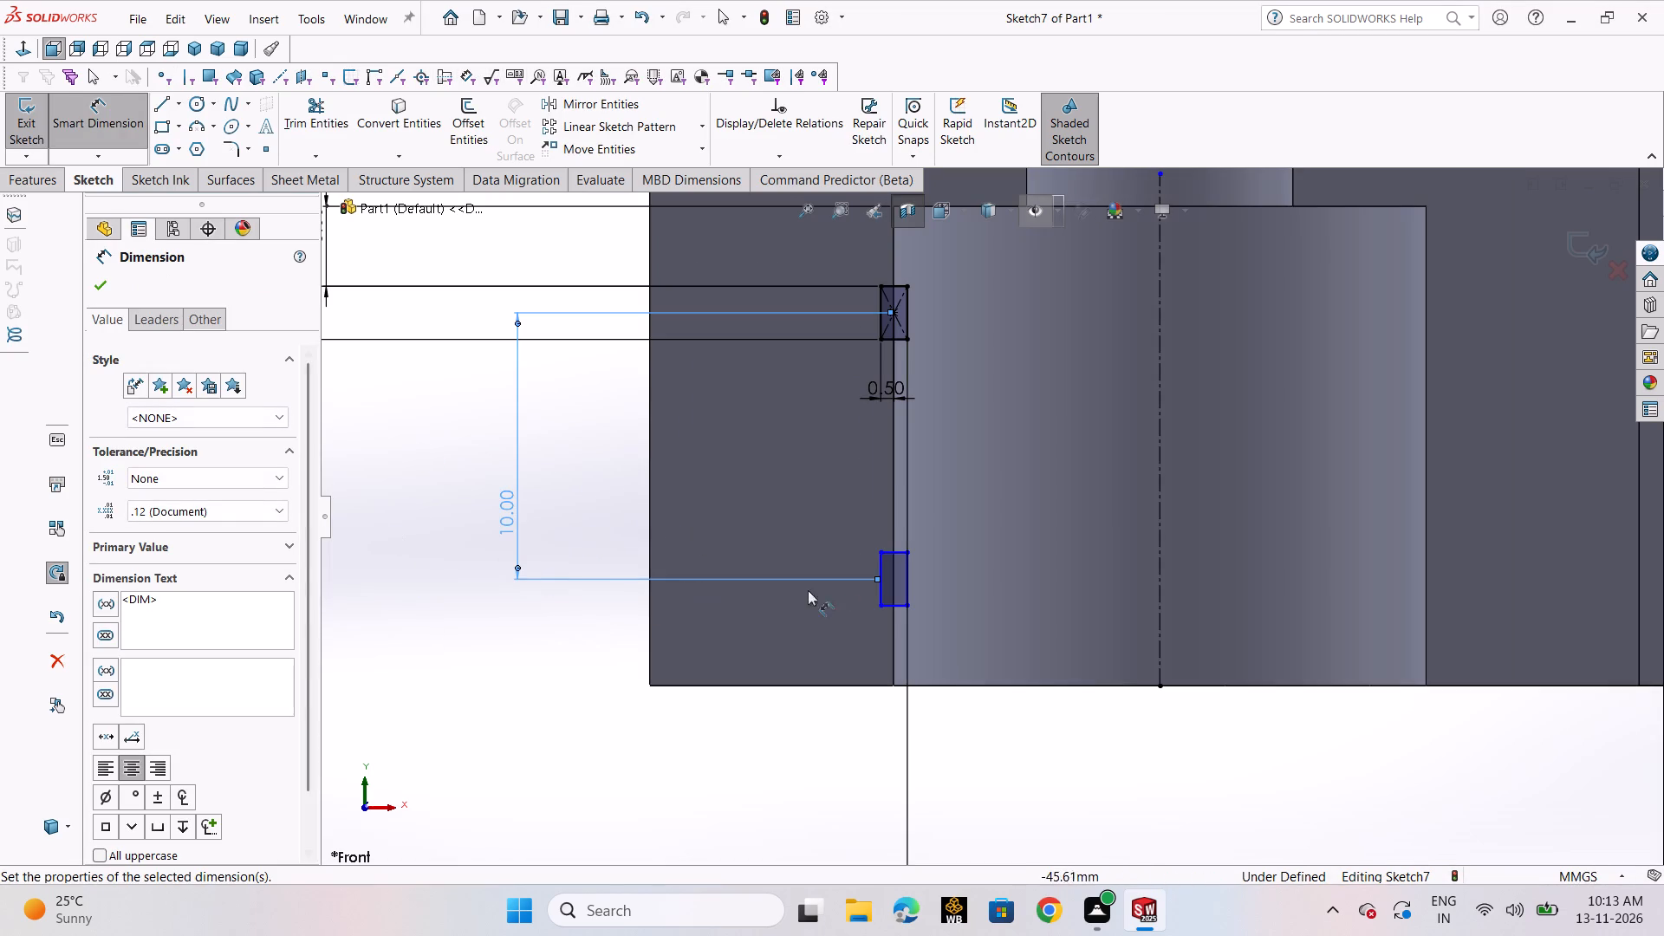
left_click(895, 605)
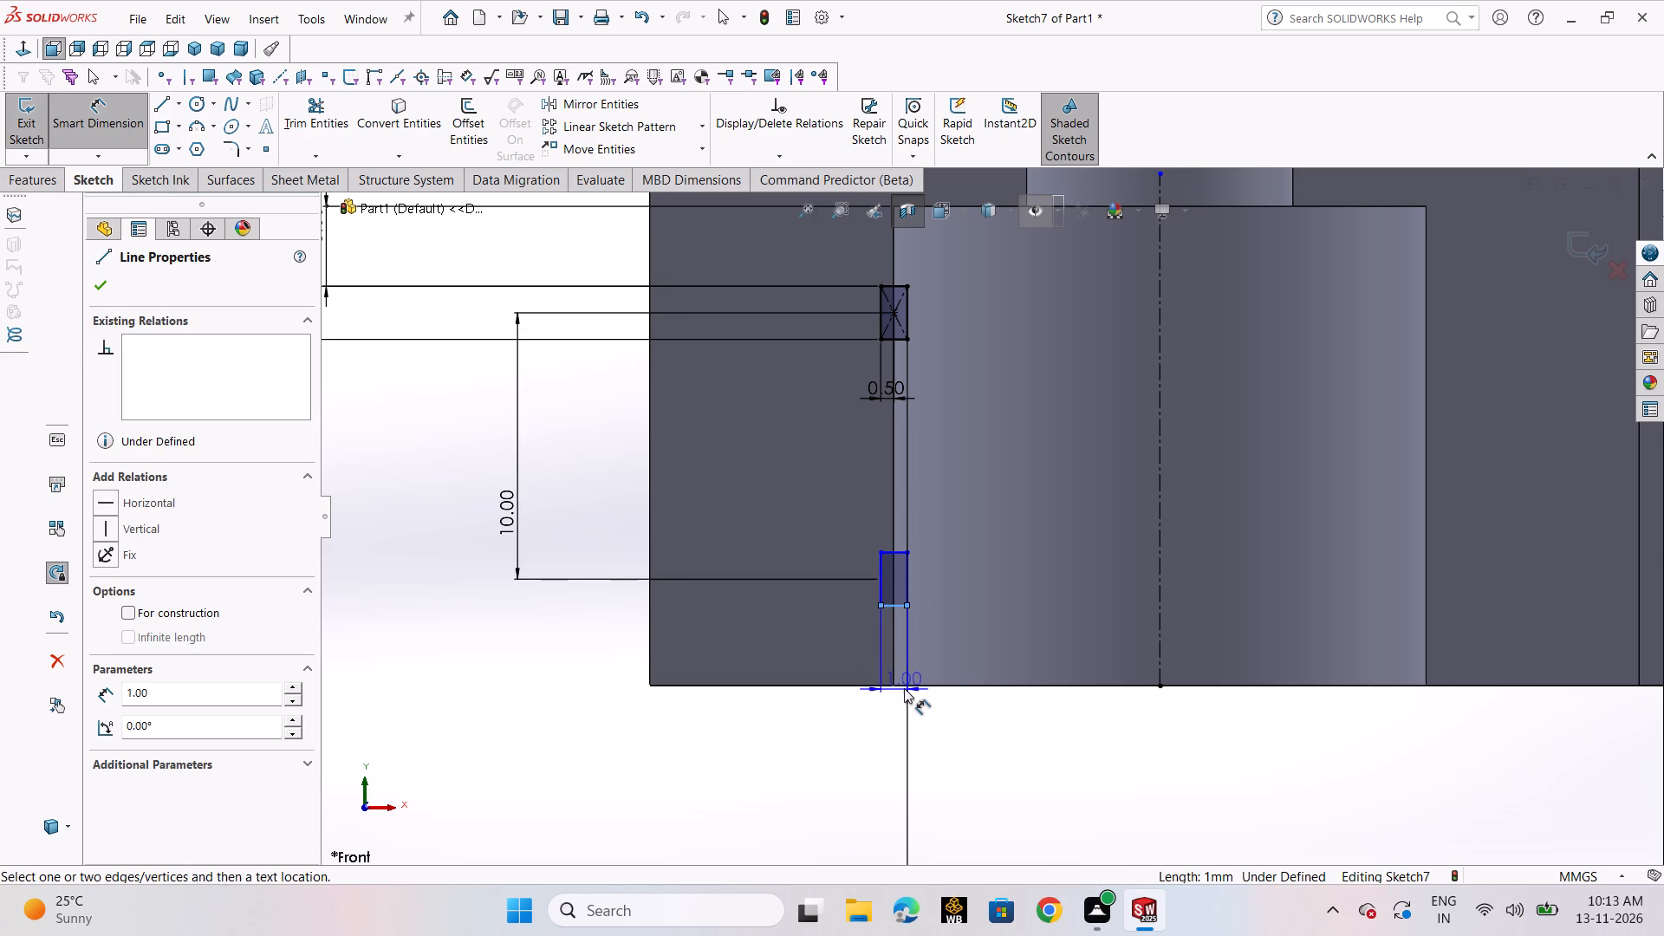
left_click(903, 683)
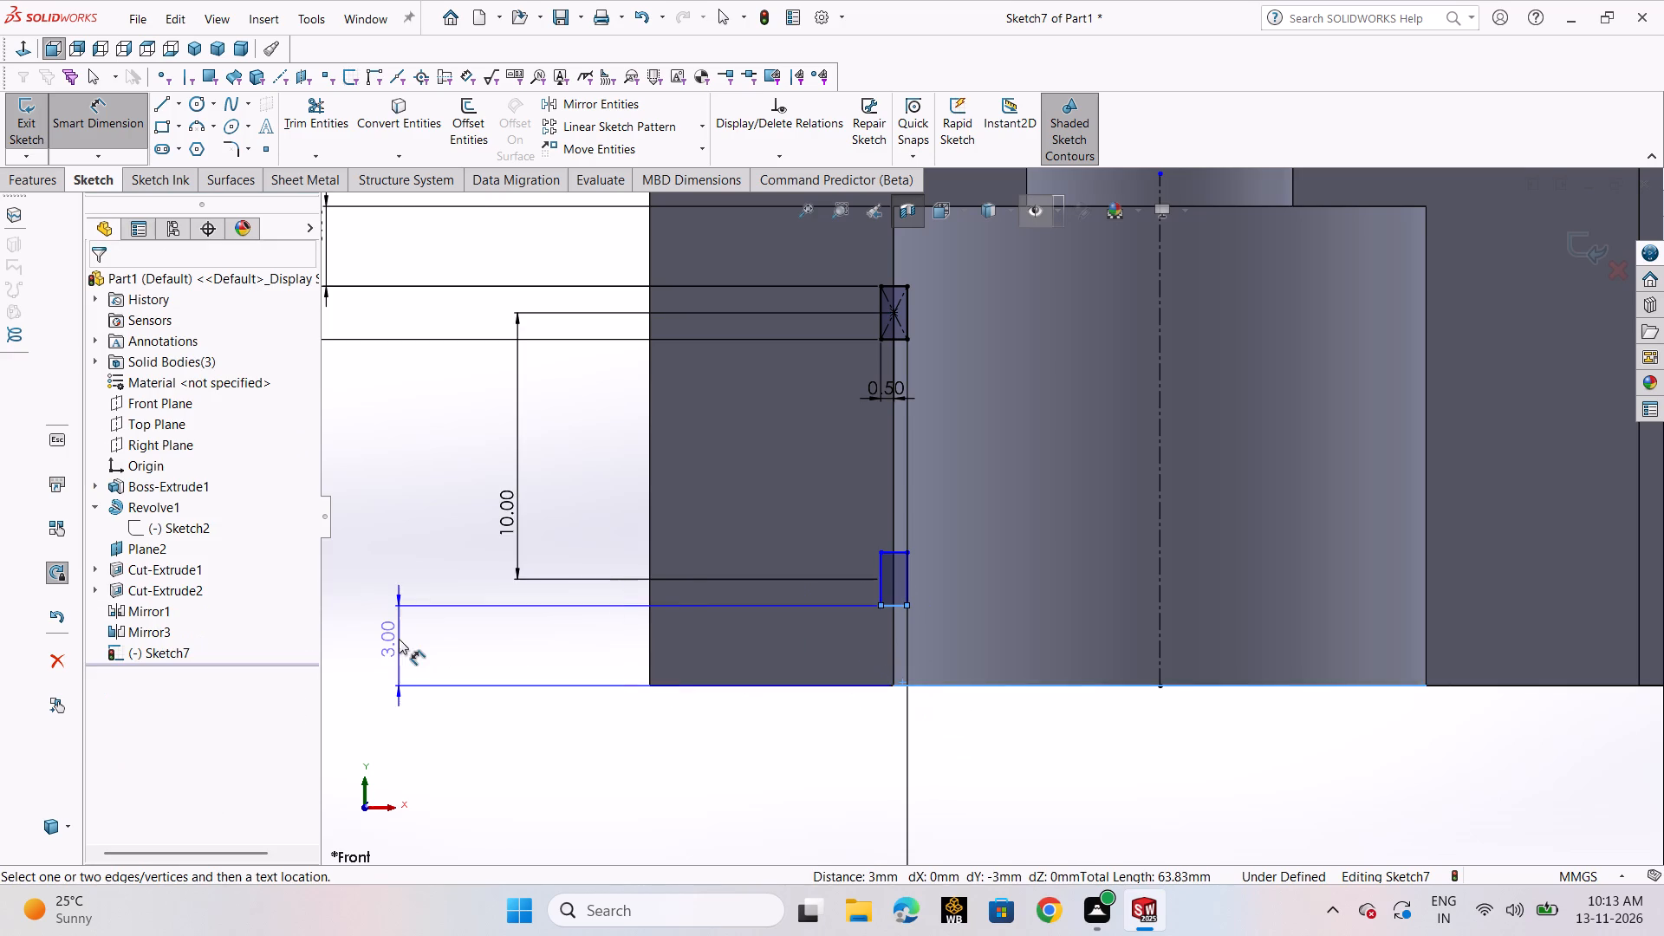
left_click(399, 639)
left_click(330, 615)
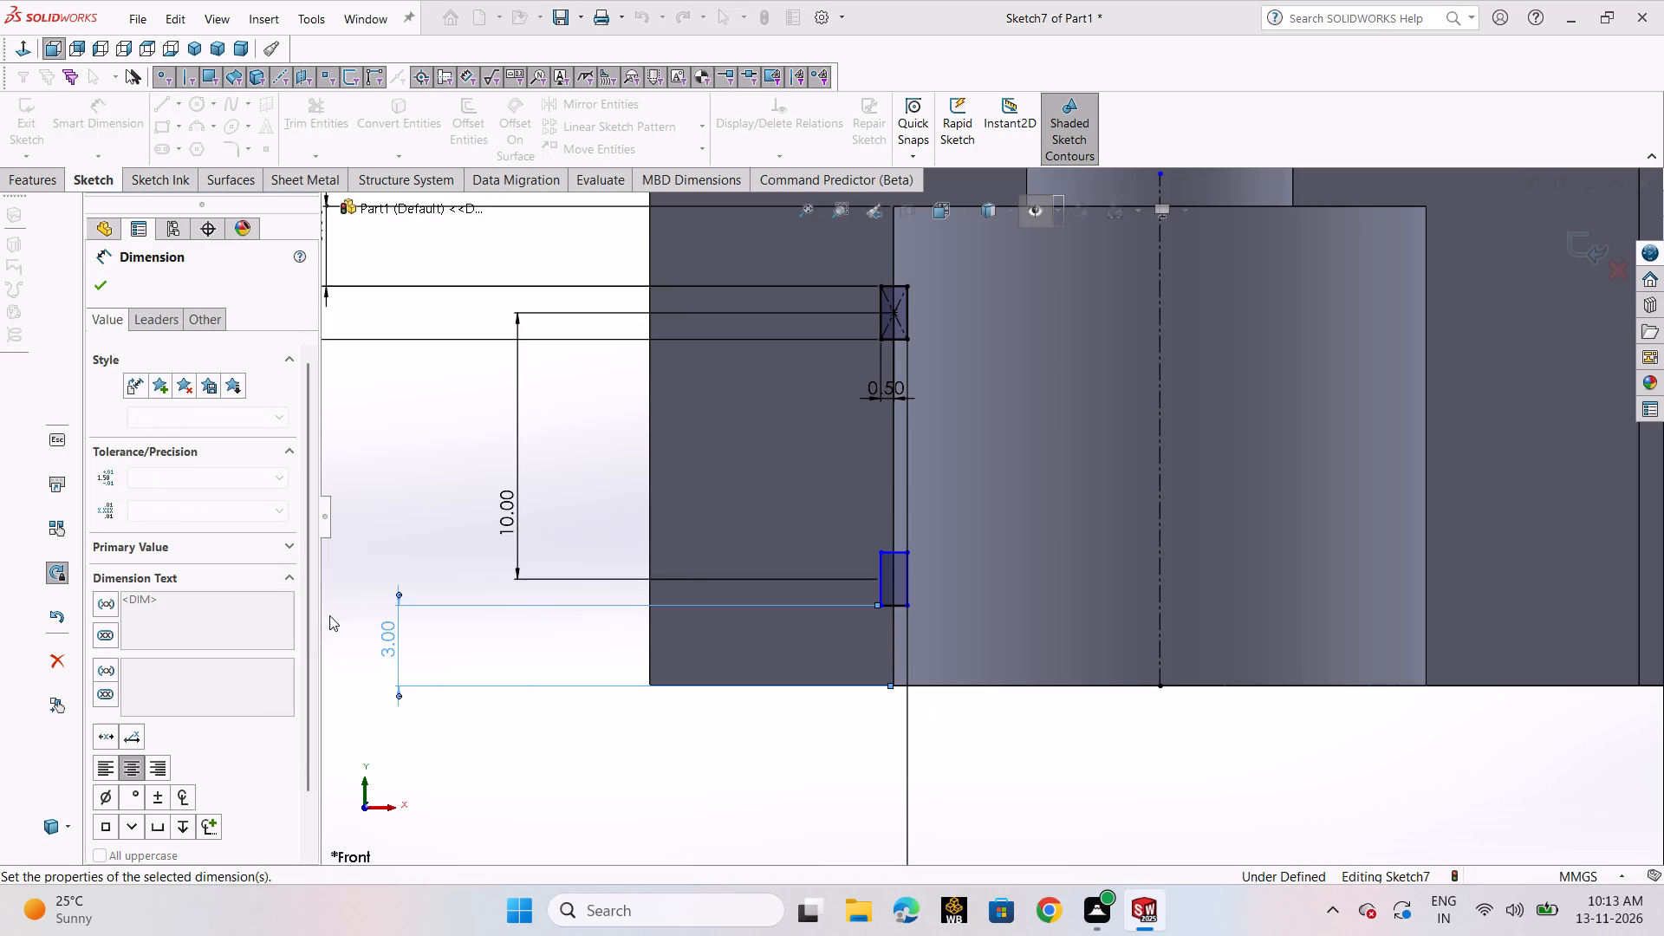
Dimension the horizontal distance from the lower groove rectangle's outer vertical edge to the midpoint of its bottom edge.
scroll(879, 610, "down", 2)
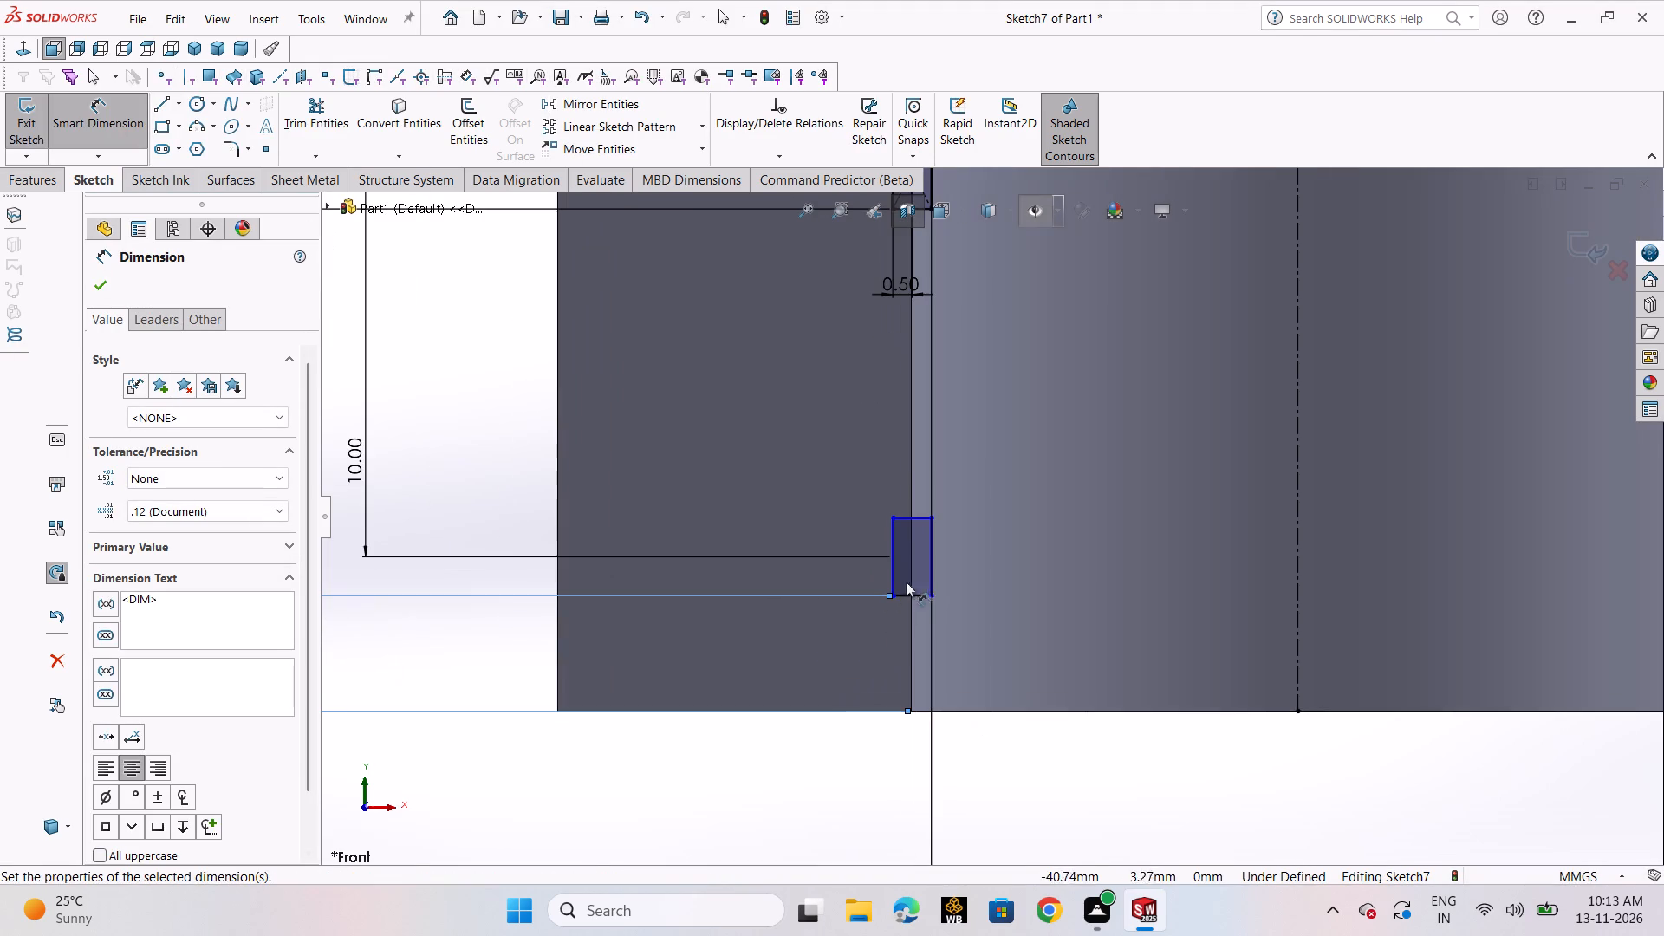
left_click(890, 570)
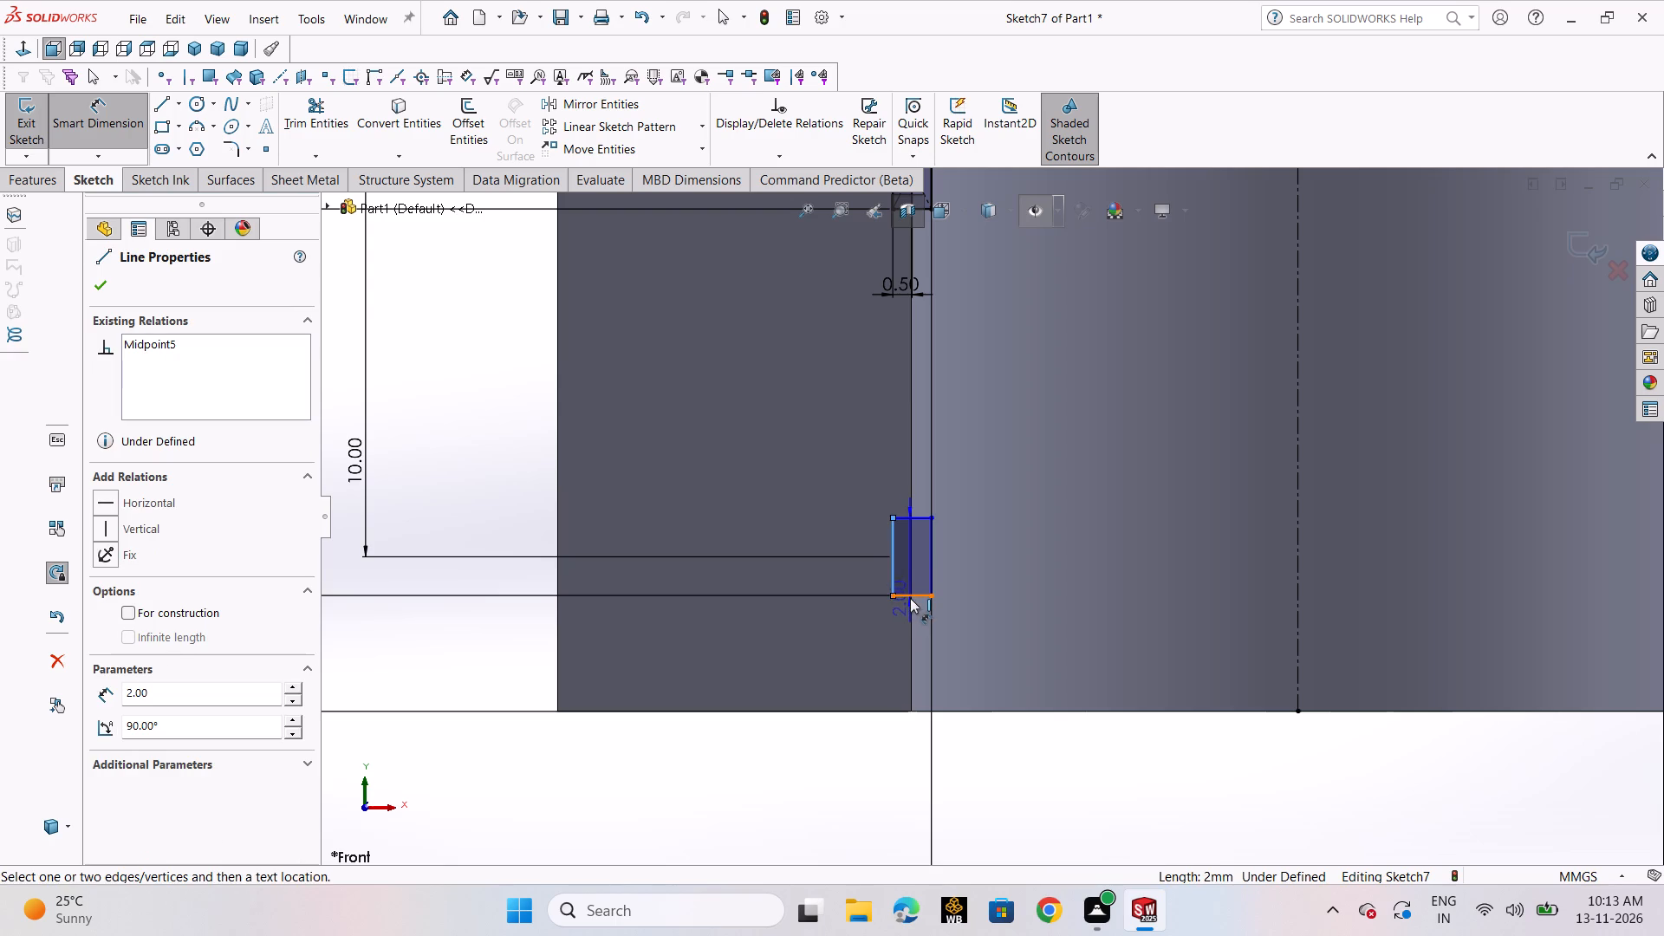
left_click(912, 593)
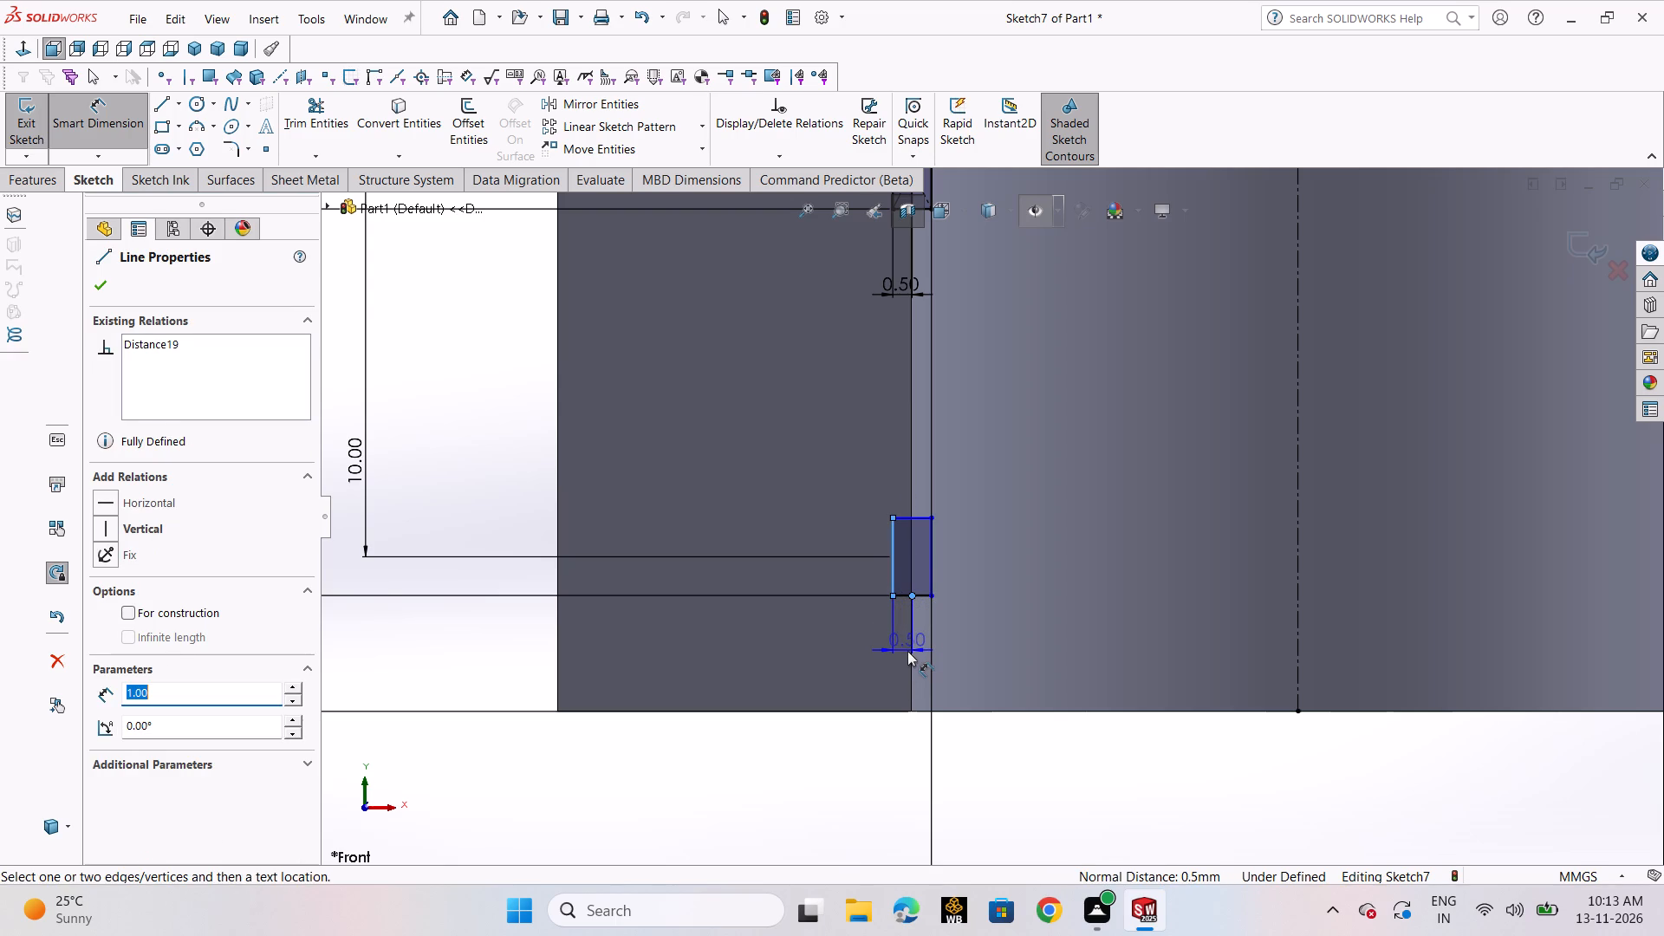
left_click(907, 651)
left_click(828, 634)
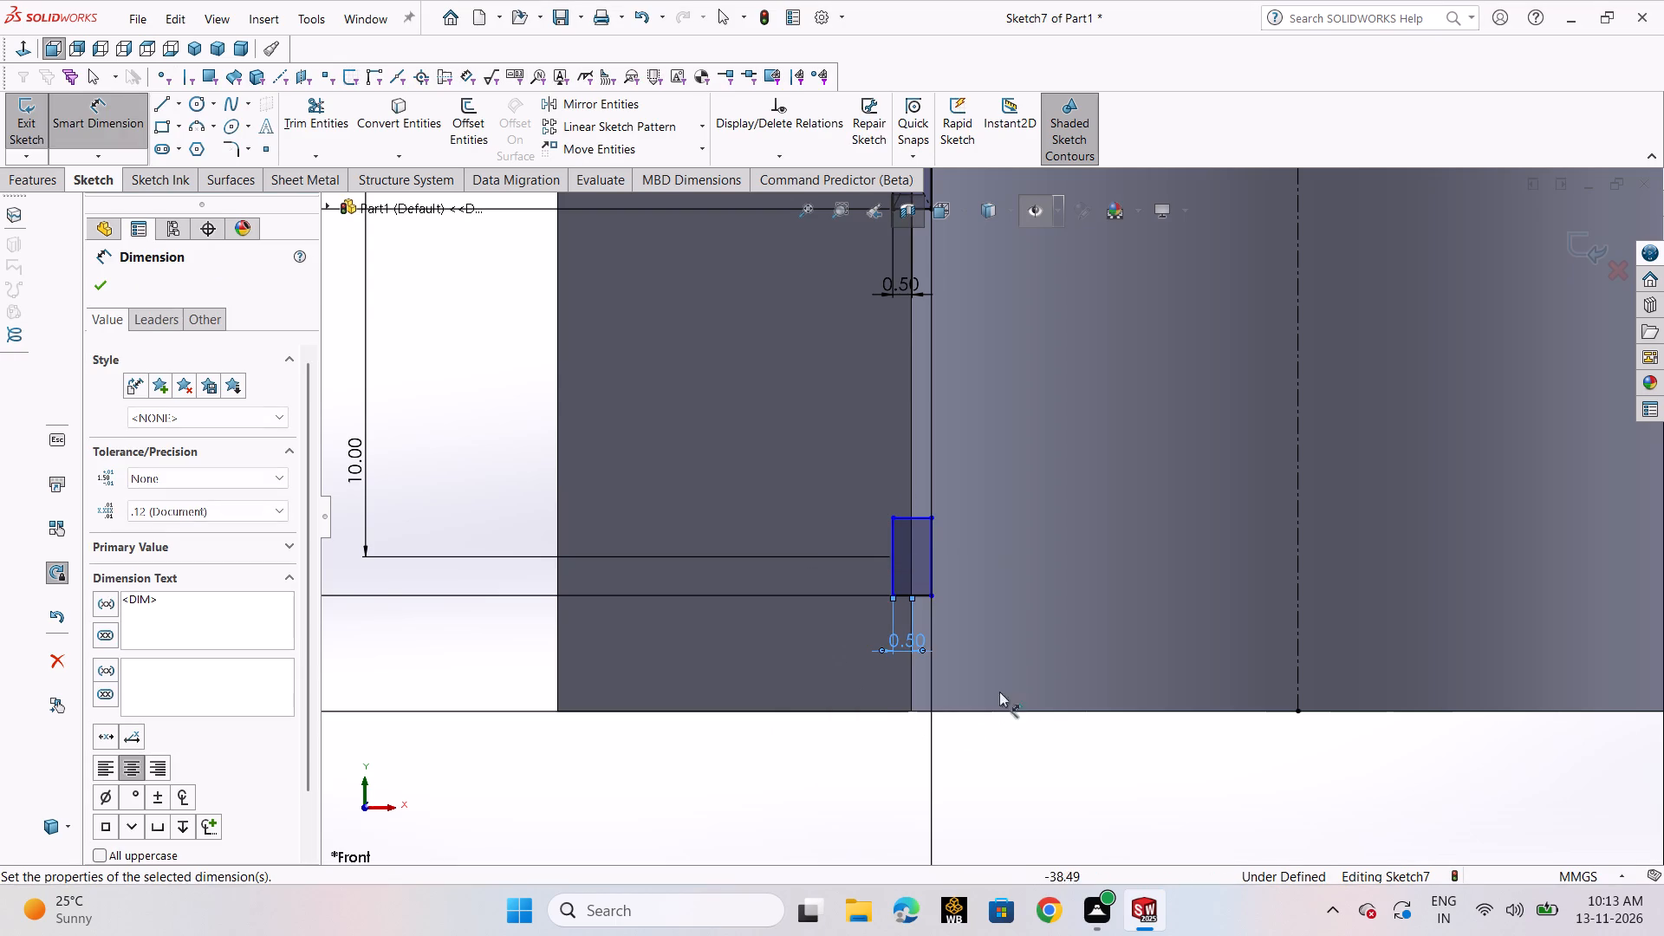
Dimension the vertical gap between the upper rectangle's bottom edge and the lower rectangle's top edge.
scroll(1027, 673, "up", 2)
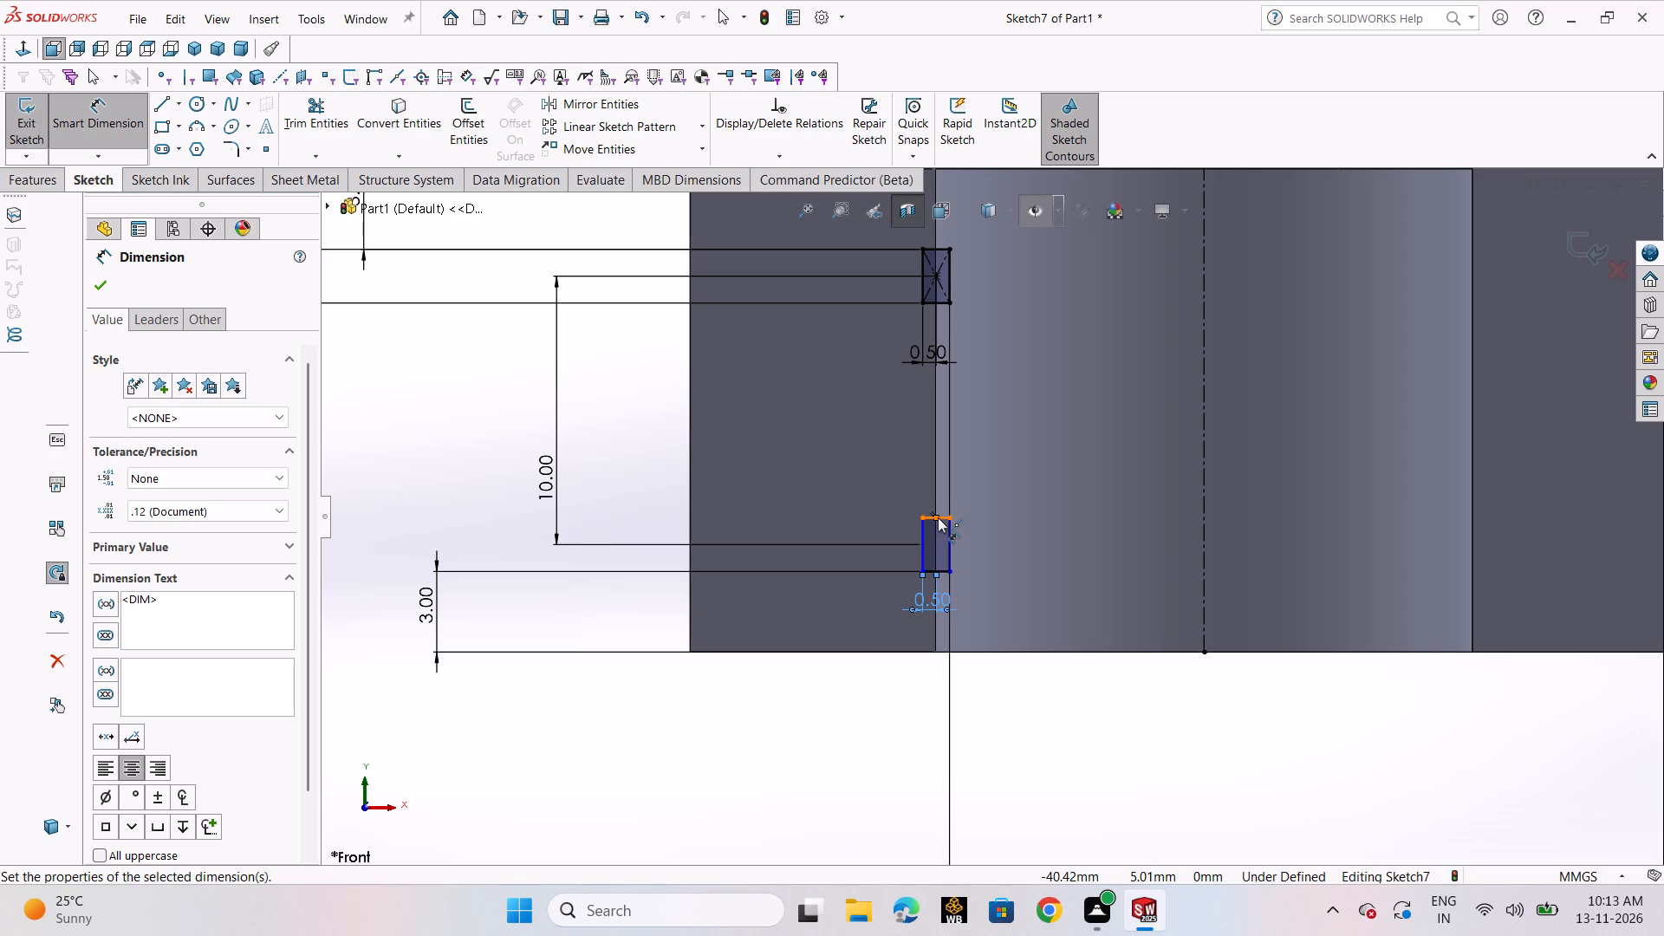
left_click(937, 517)
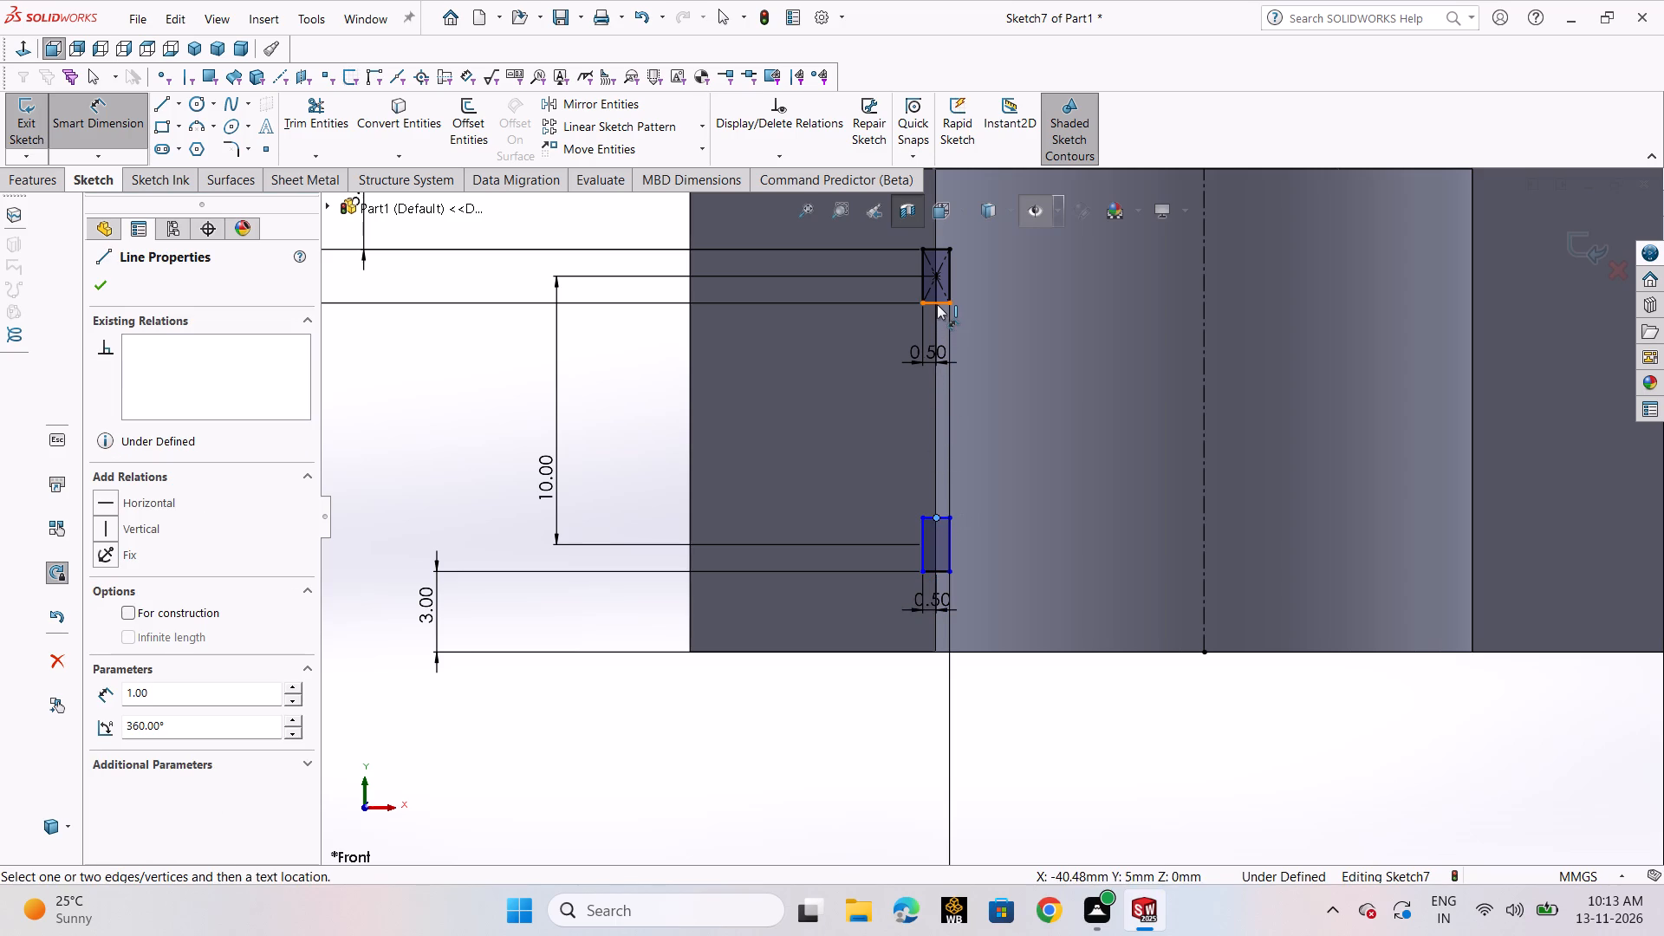
left_click(937, 304)
left_click(1028, 401)
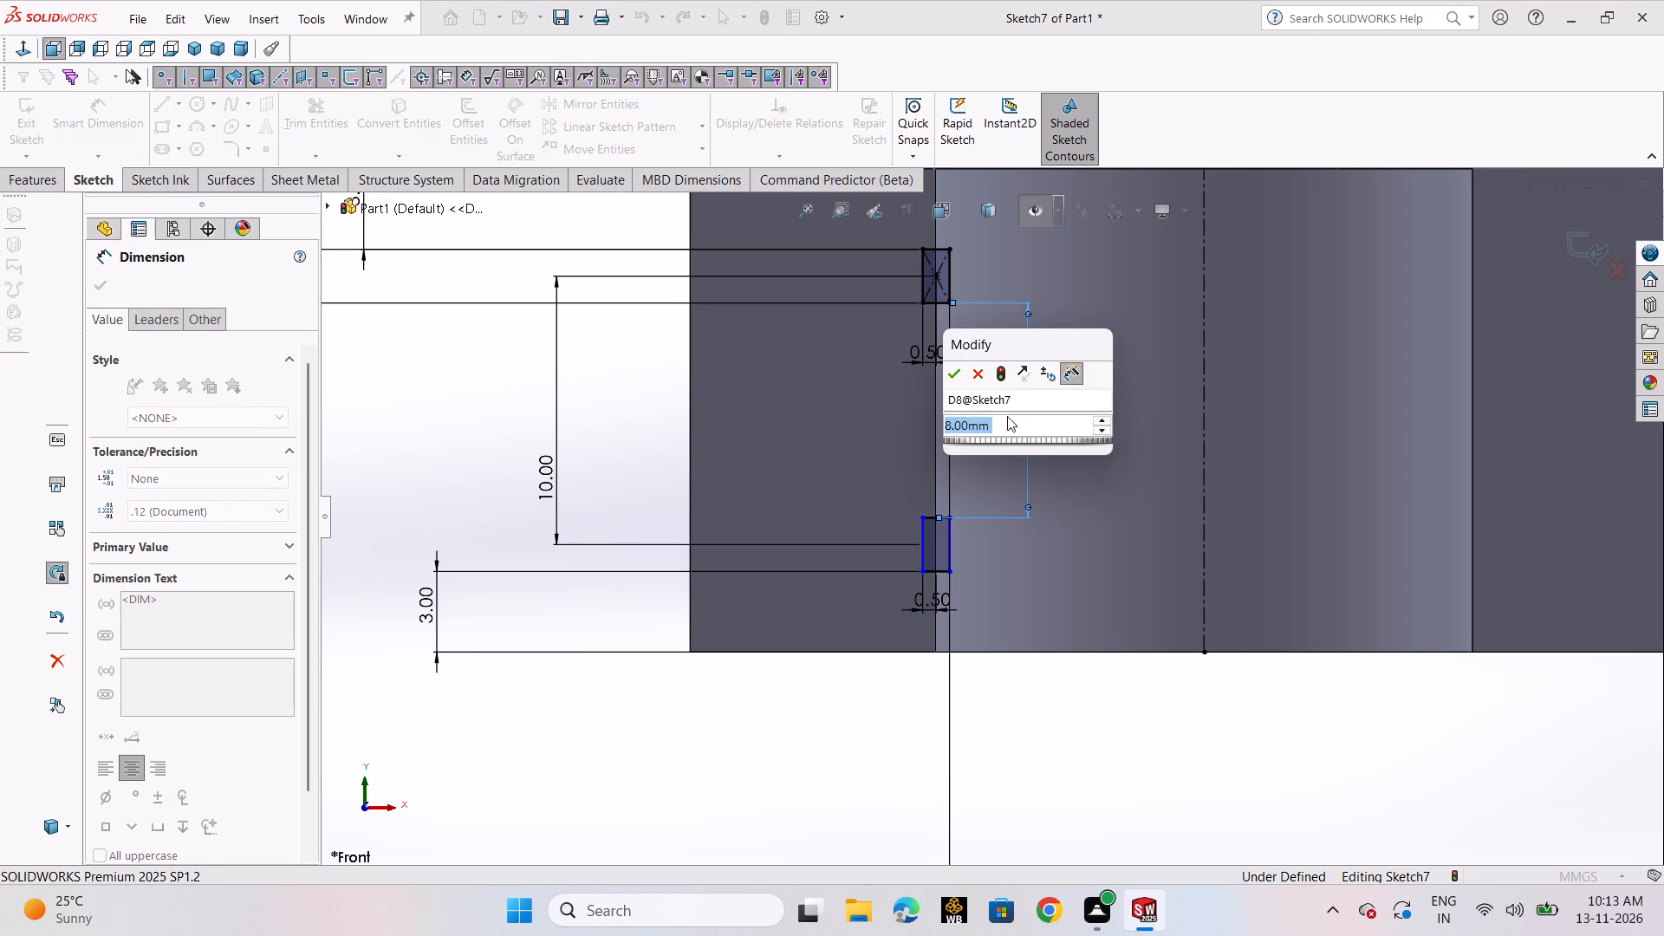
left_click(956, 377)
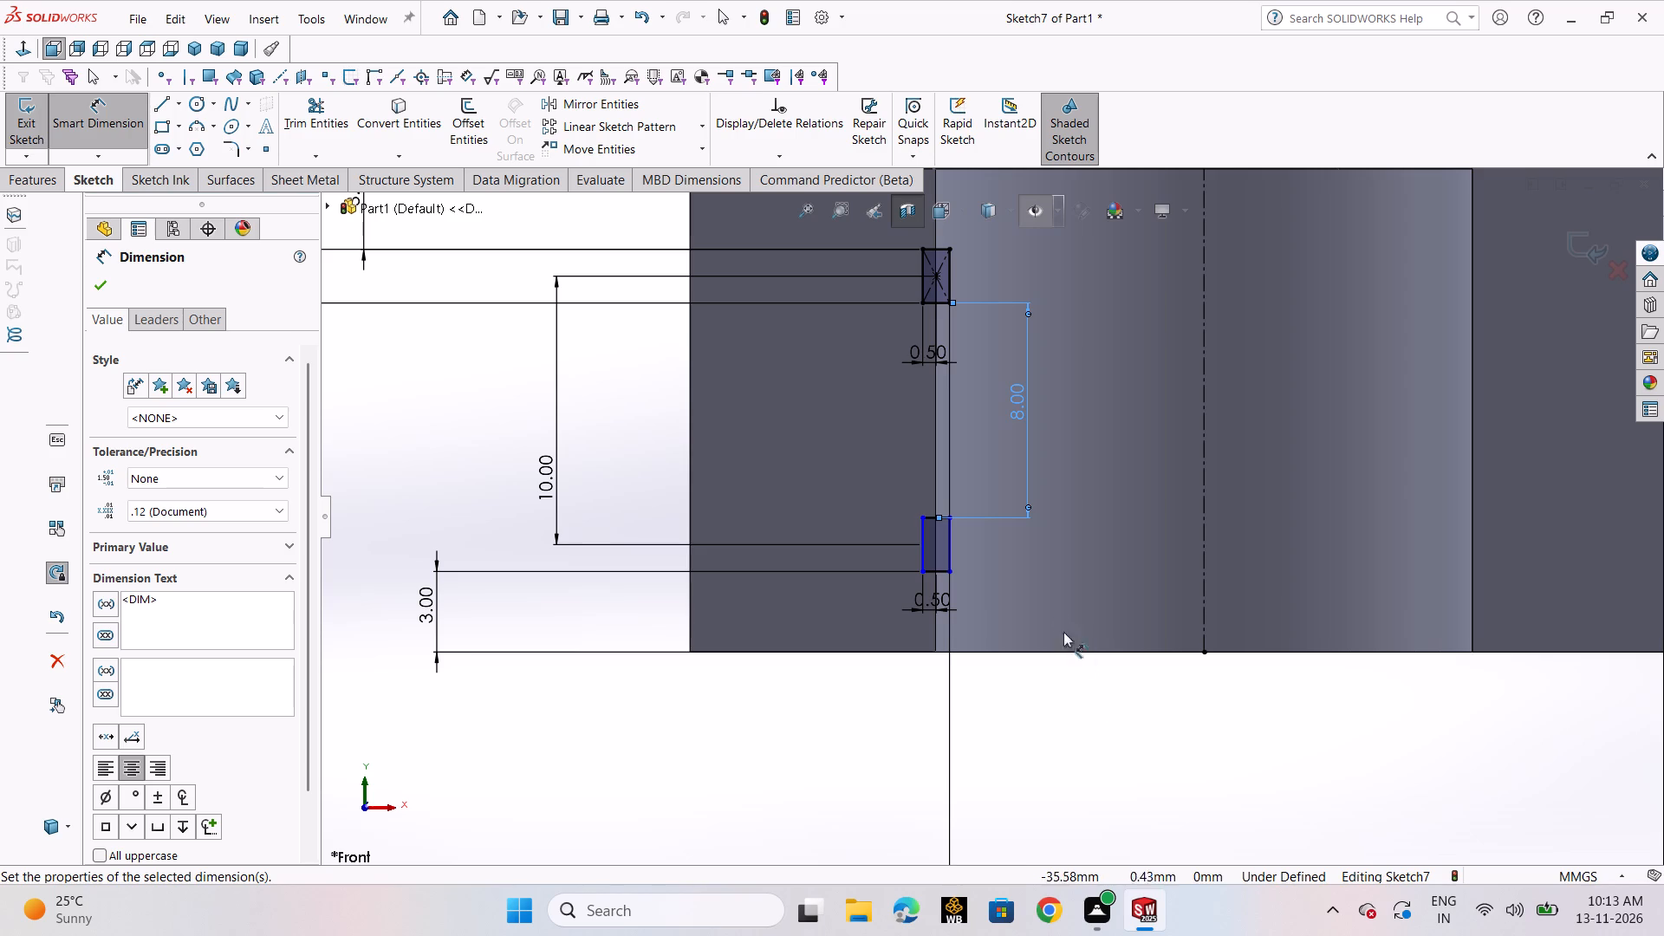
Dimension the horizontal distance from the lower rectangle's bottom edge midpoint to the bore centerline's lower endpoint, and exit the sketch.
left_click(936, 574)
left_click(1200, 653)
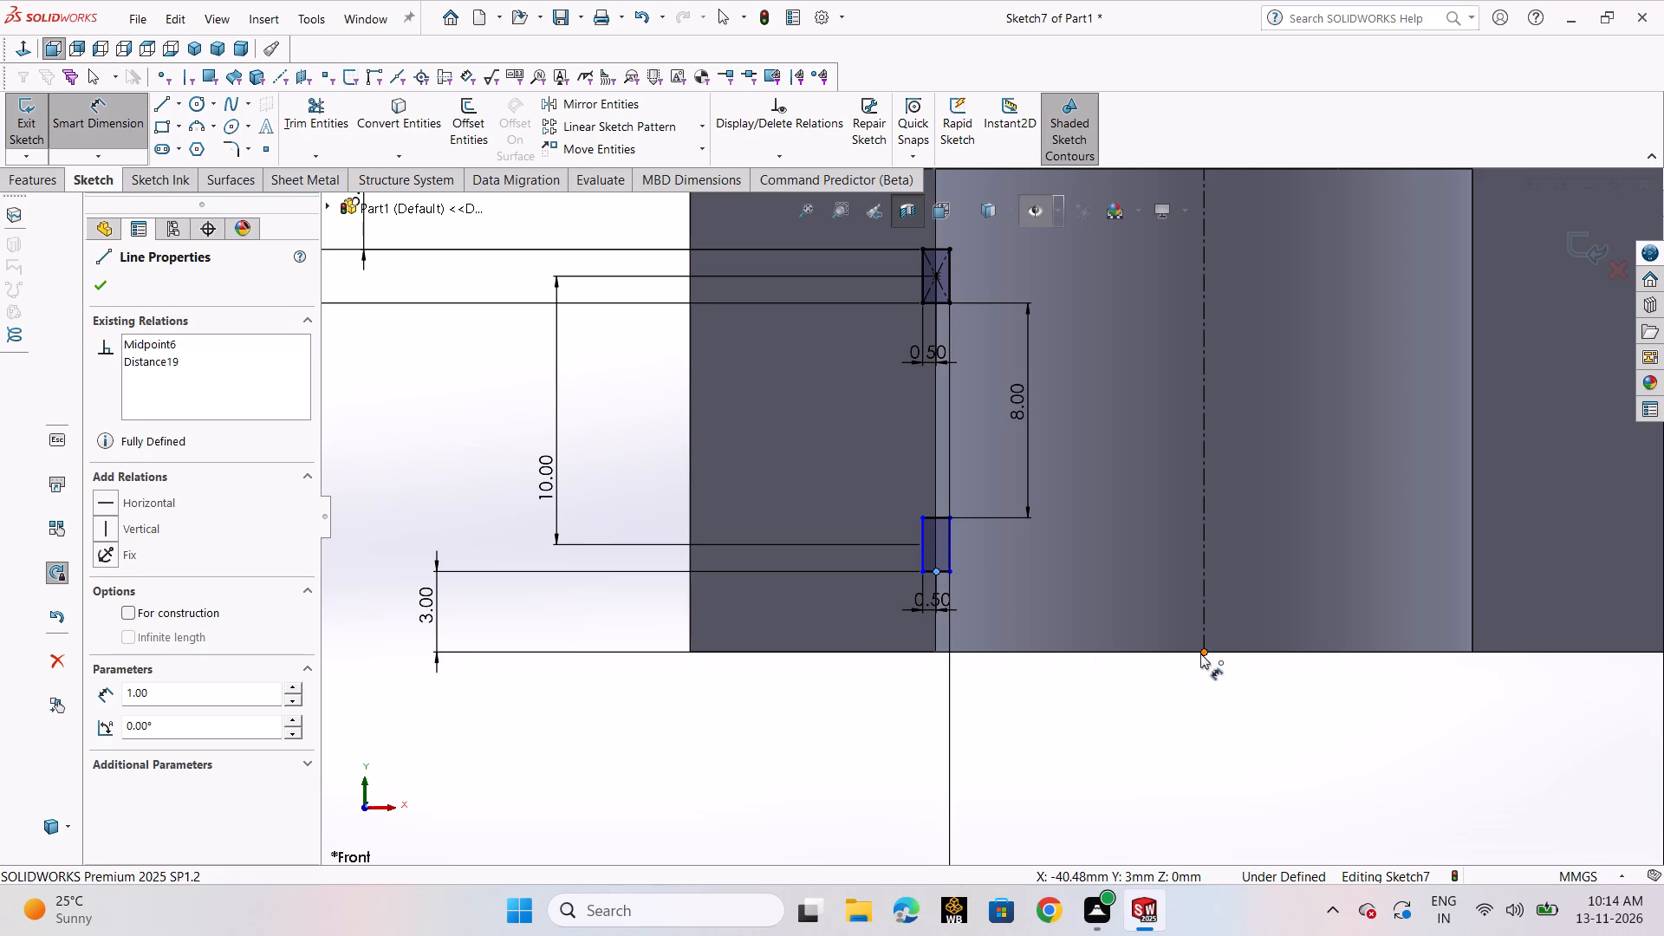
left_click(1049, 746)
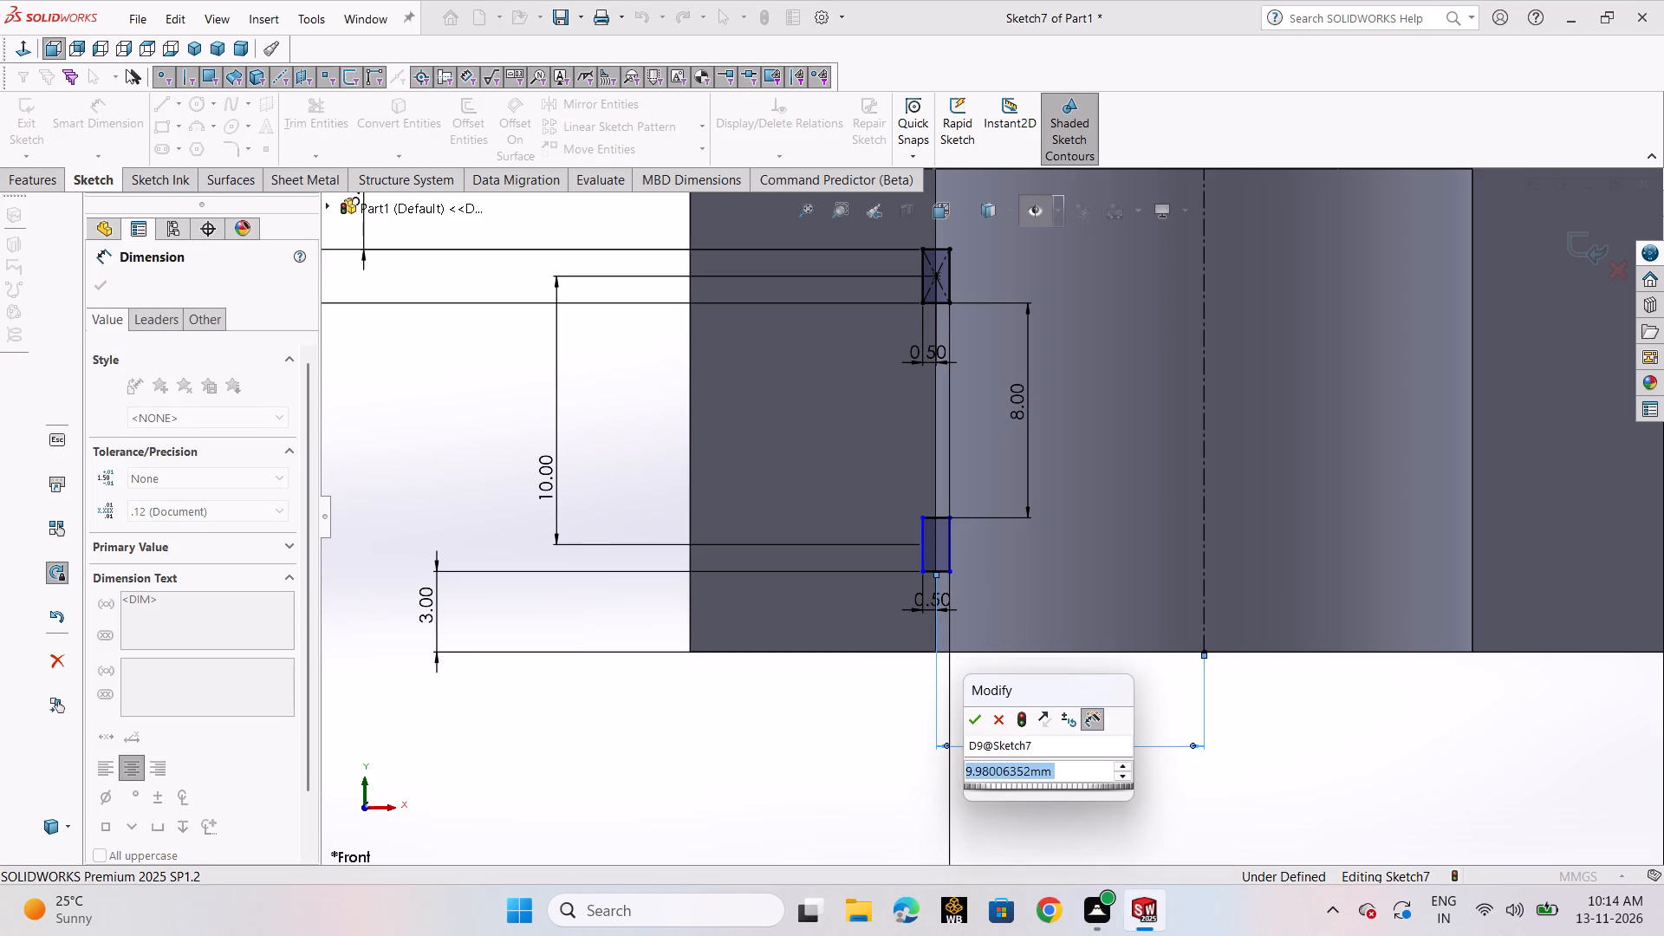
left_click(972, 725)
scroll(1111, 630, "up", 4)
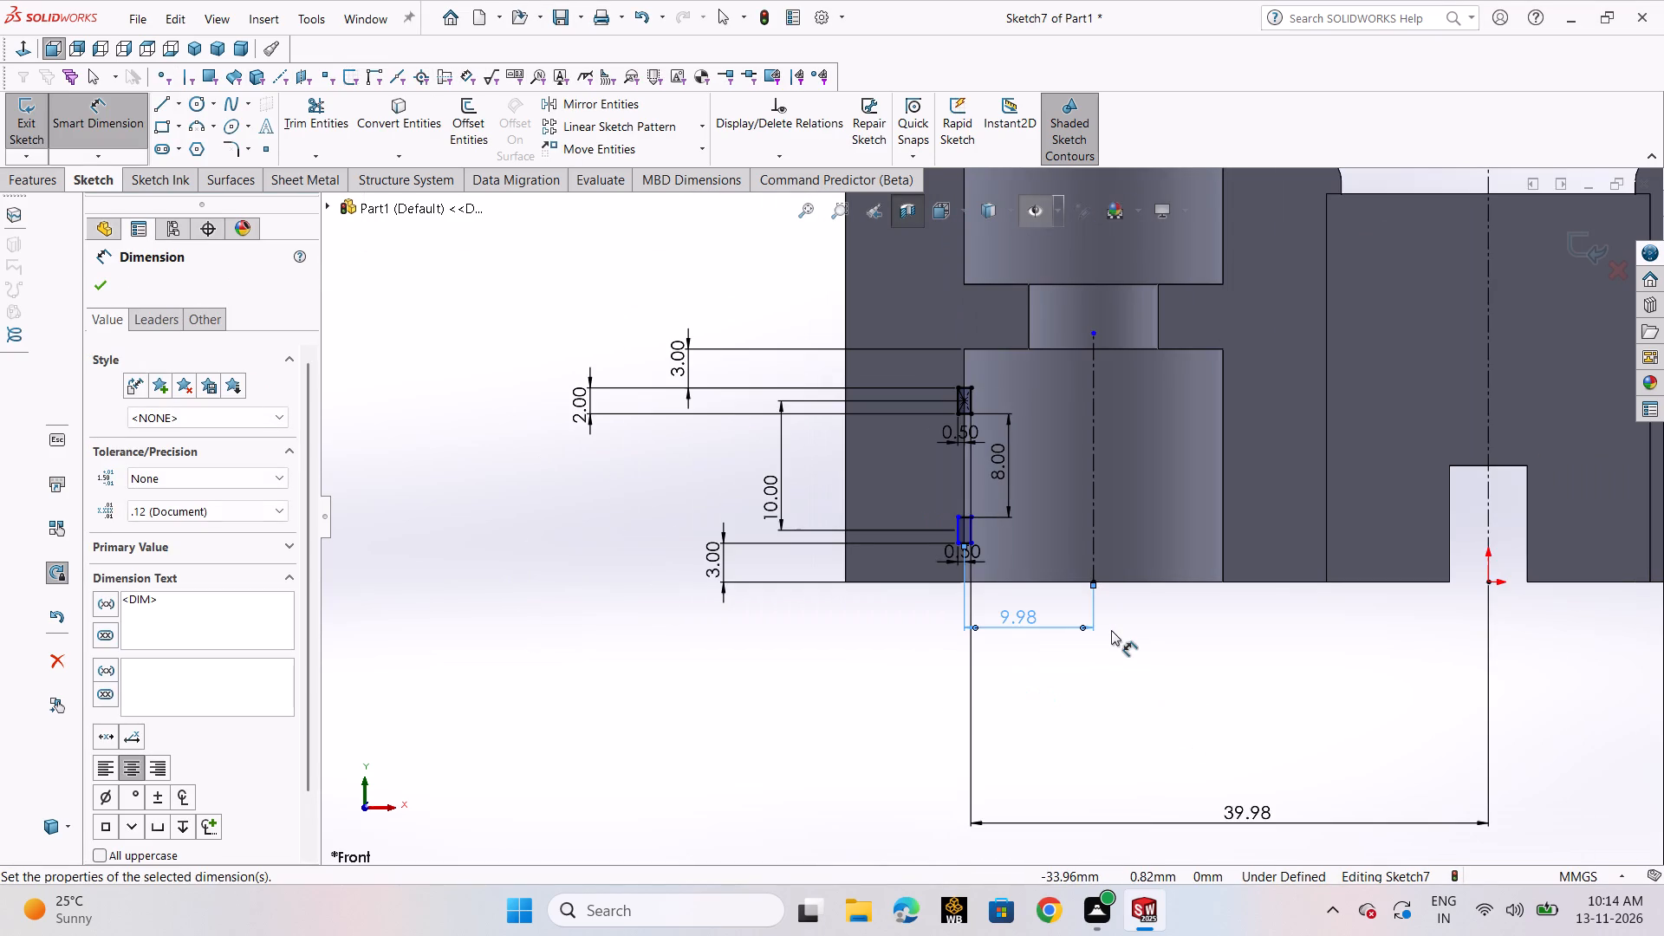
scroll(1104, 629, "down", 3)
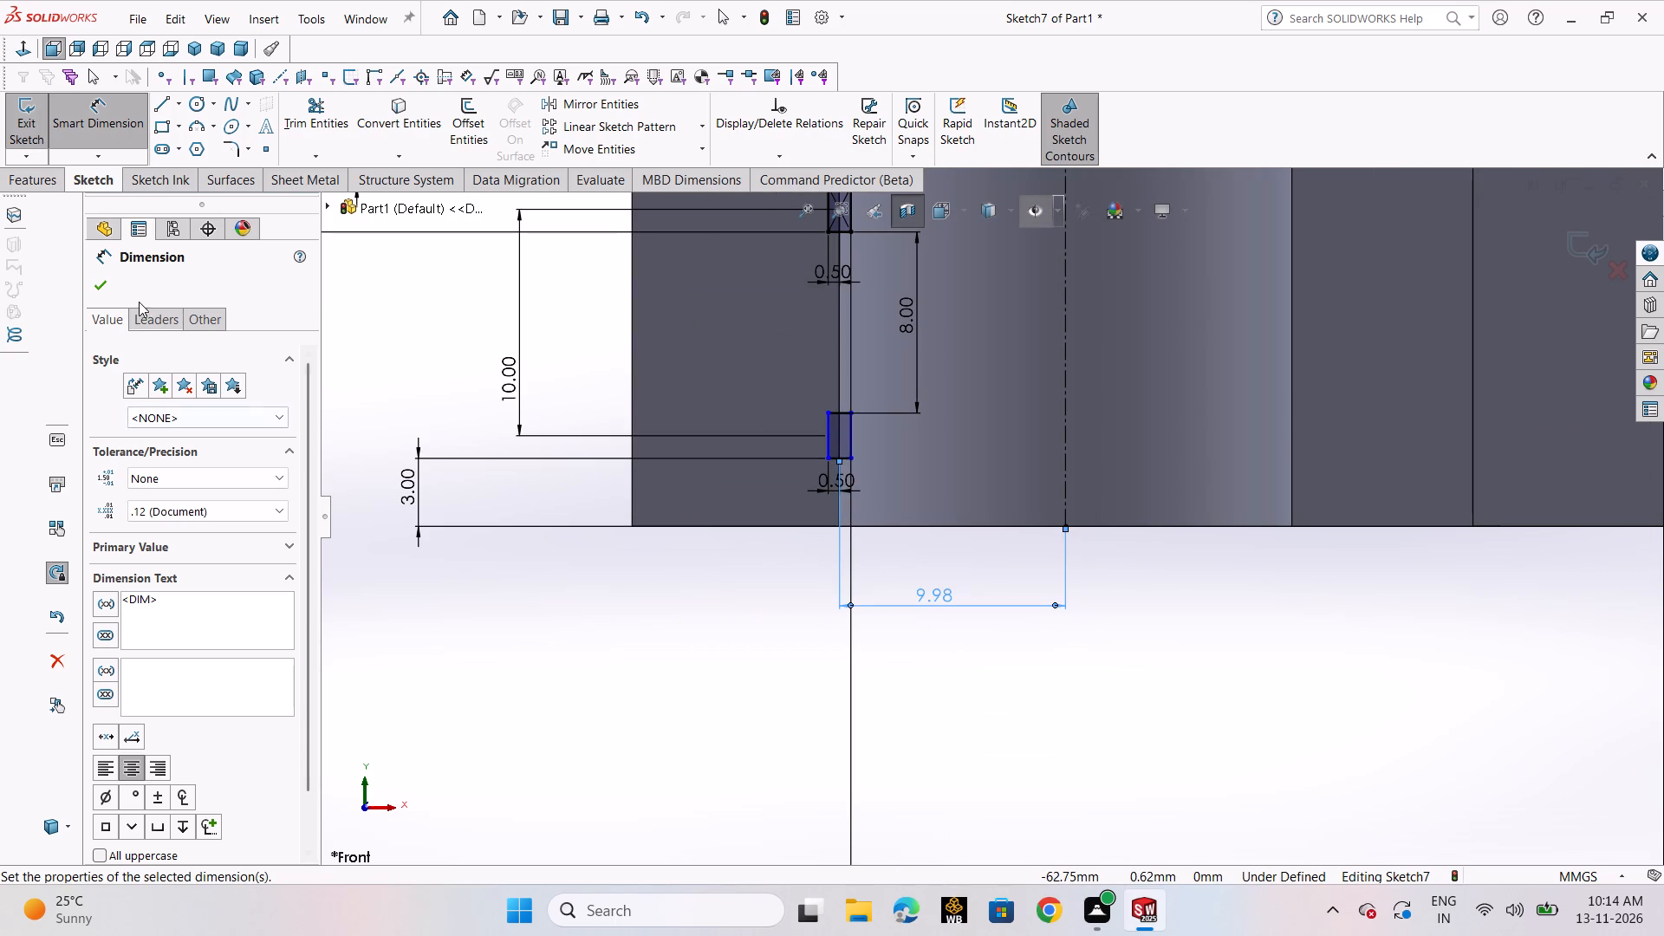
left_click(101, 288)
left_click(571, 680)
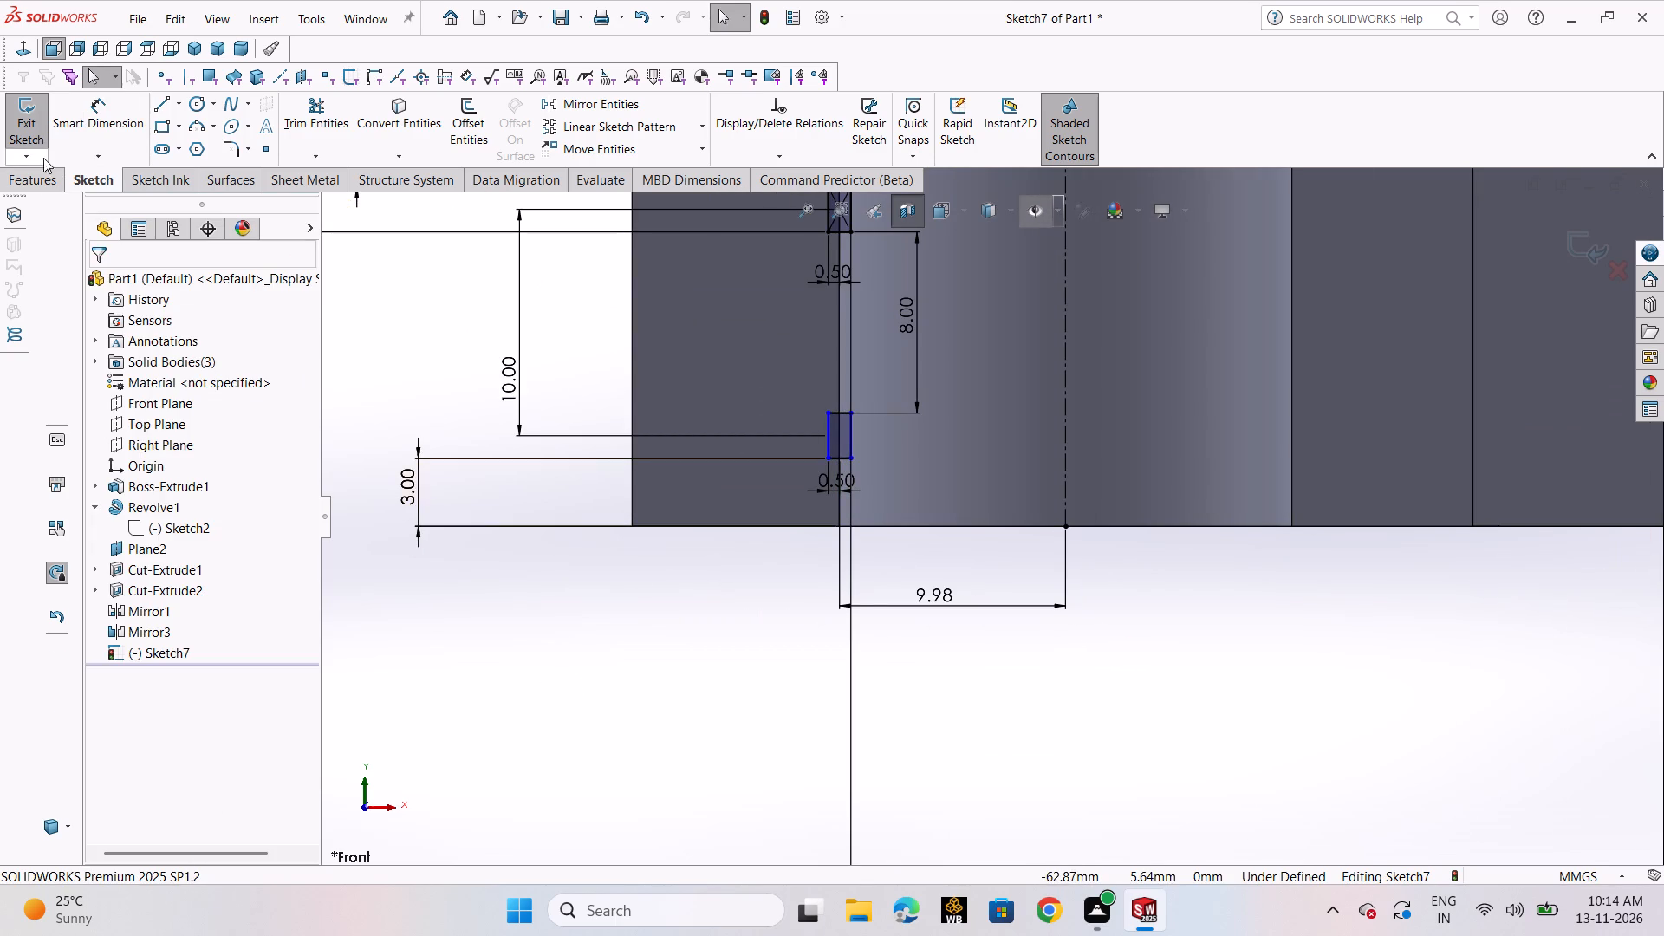
left_click(32, 139)
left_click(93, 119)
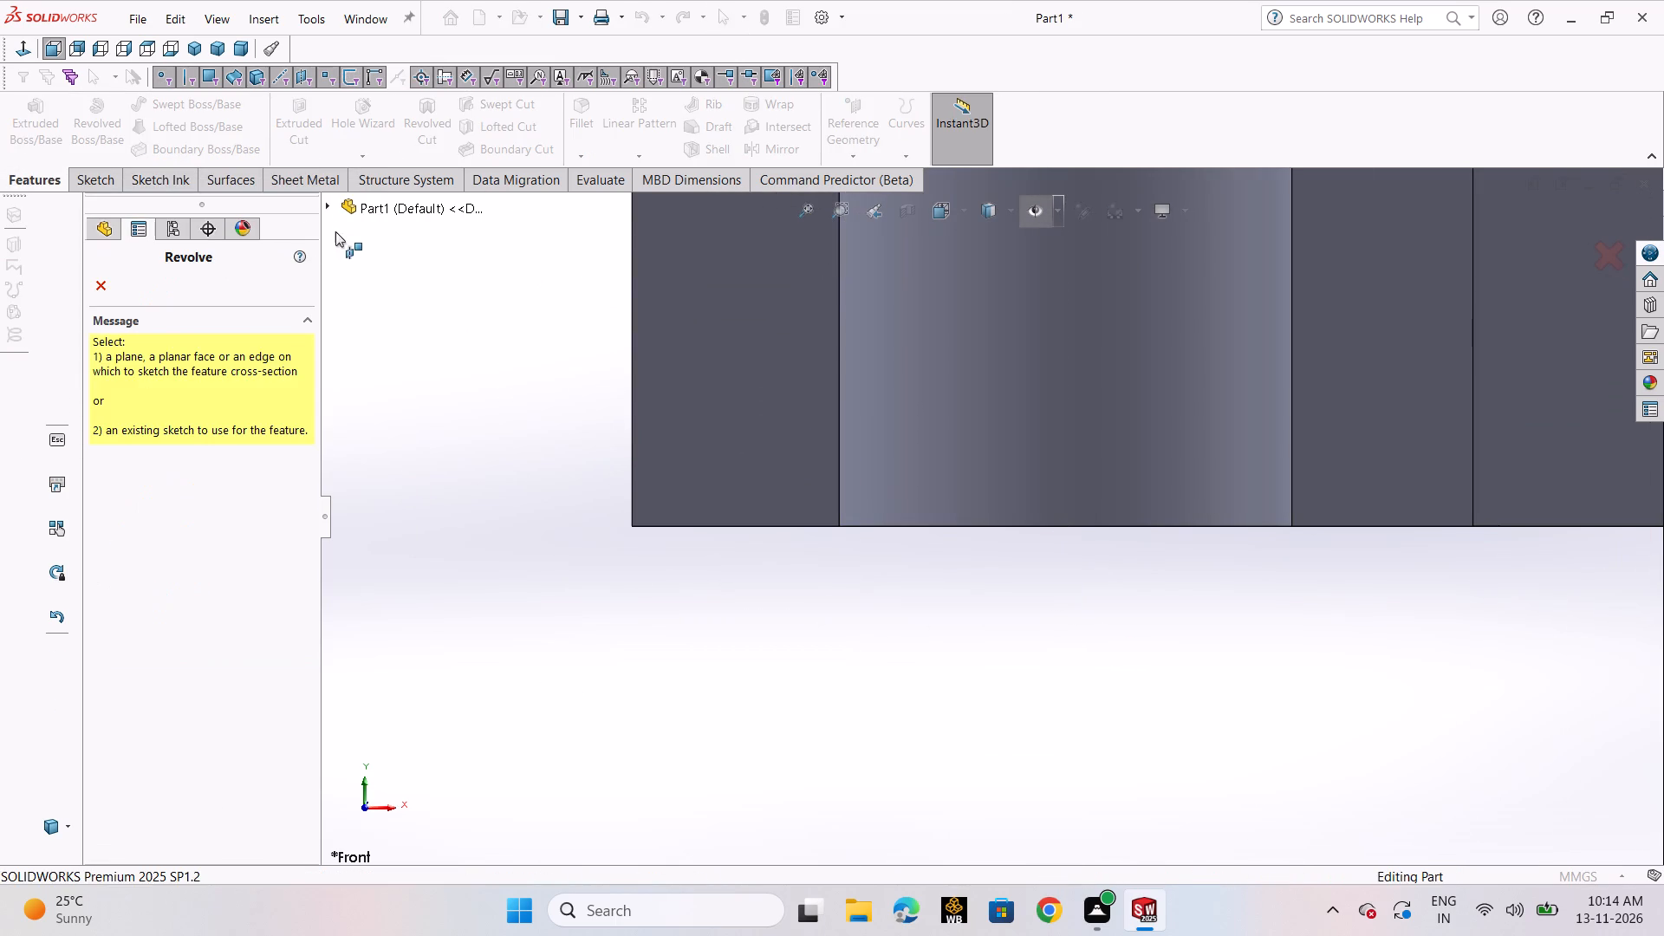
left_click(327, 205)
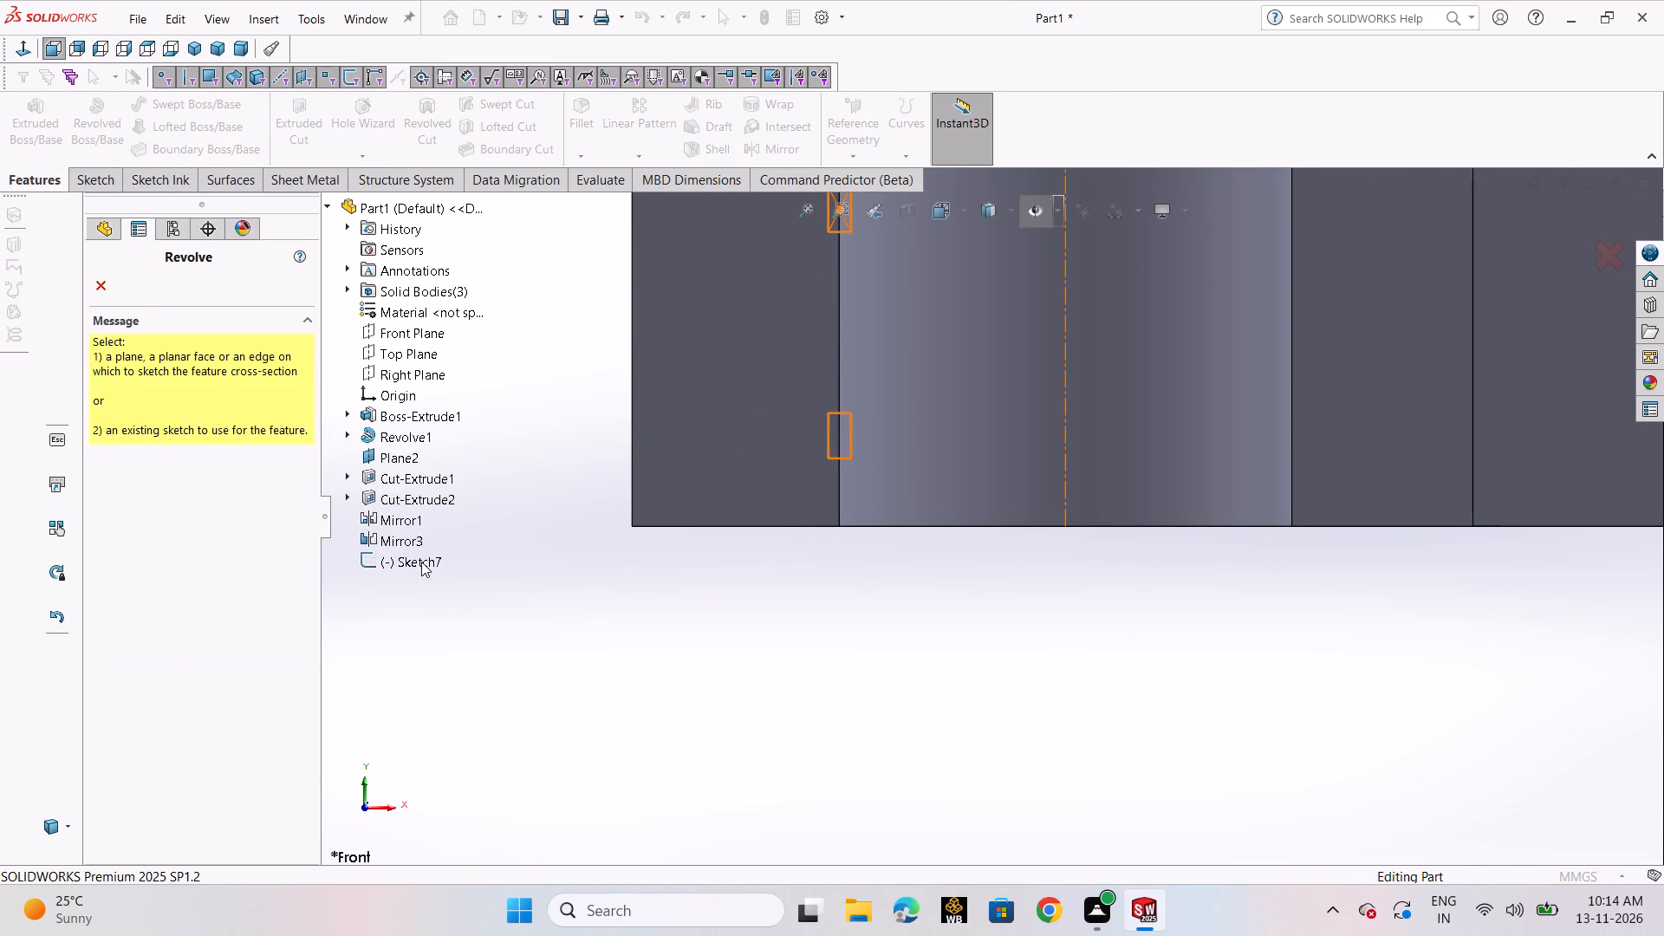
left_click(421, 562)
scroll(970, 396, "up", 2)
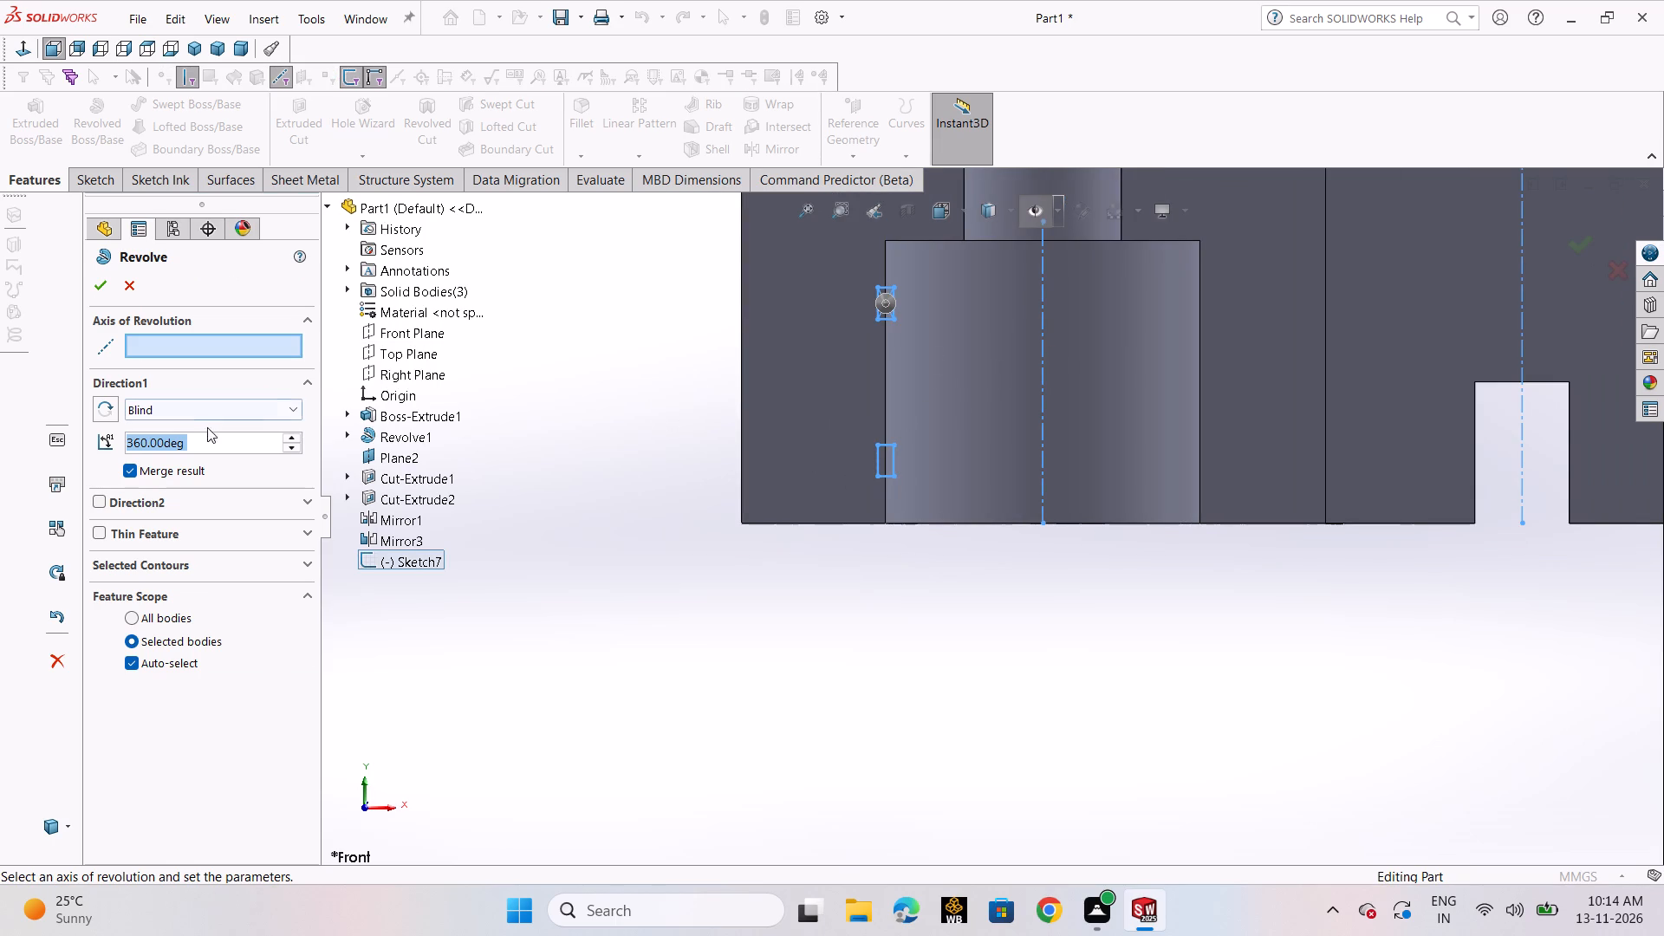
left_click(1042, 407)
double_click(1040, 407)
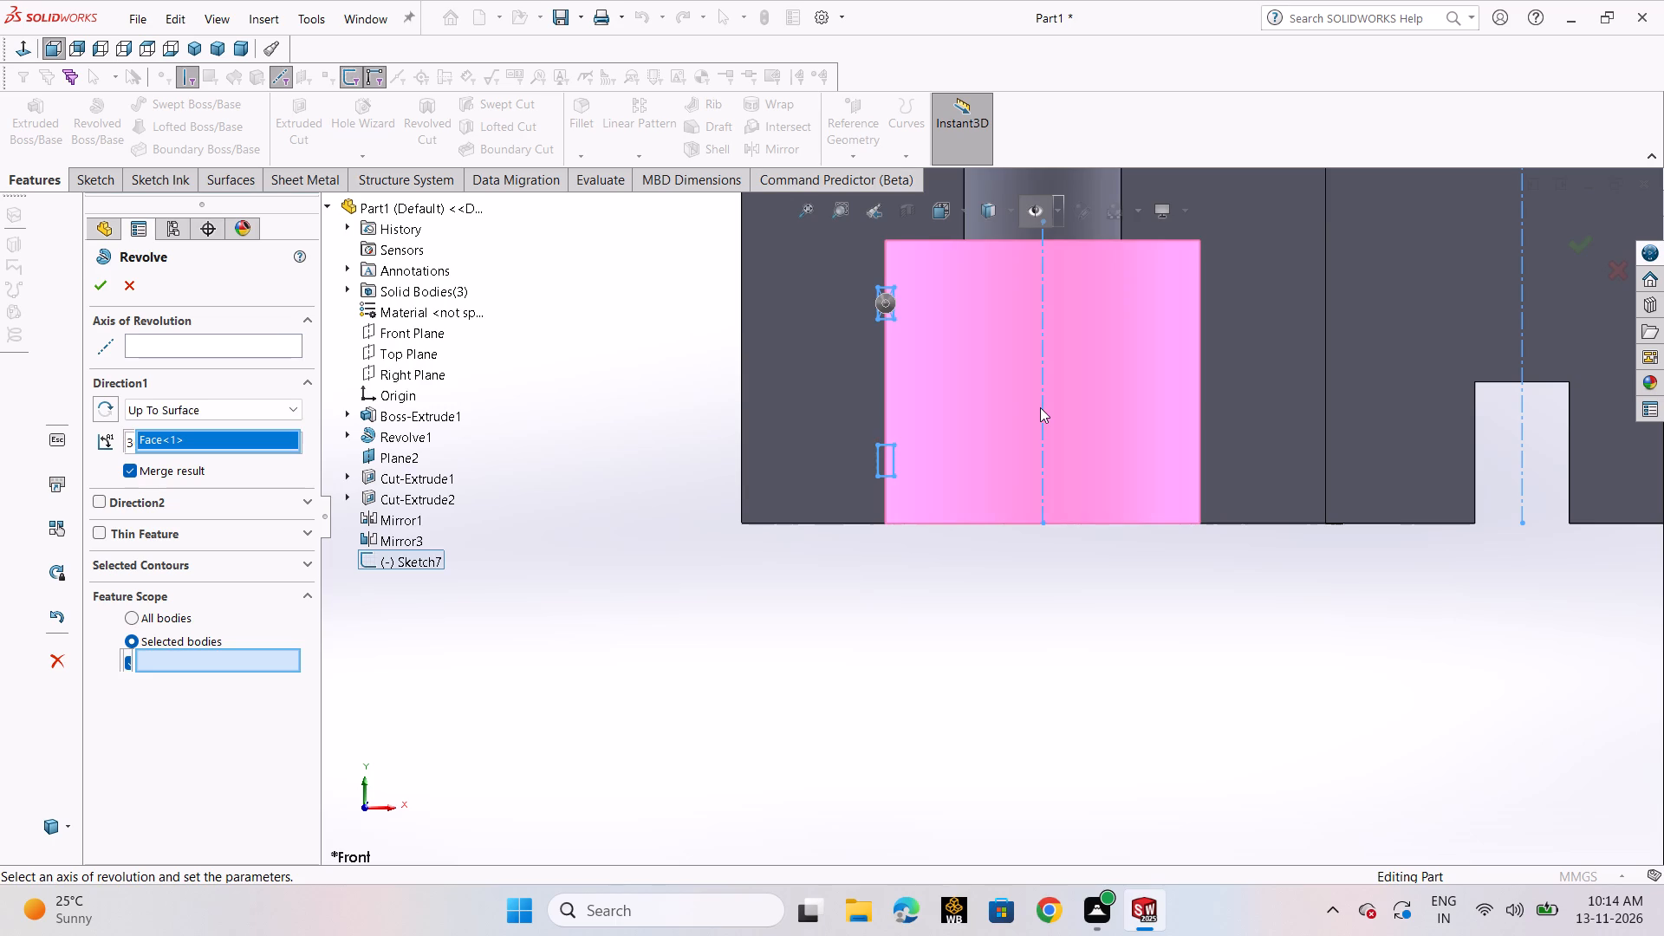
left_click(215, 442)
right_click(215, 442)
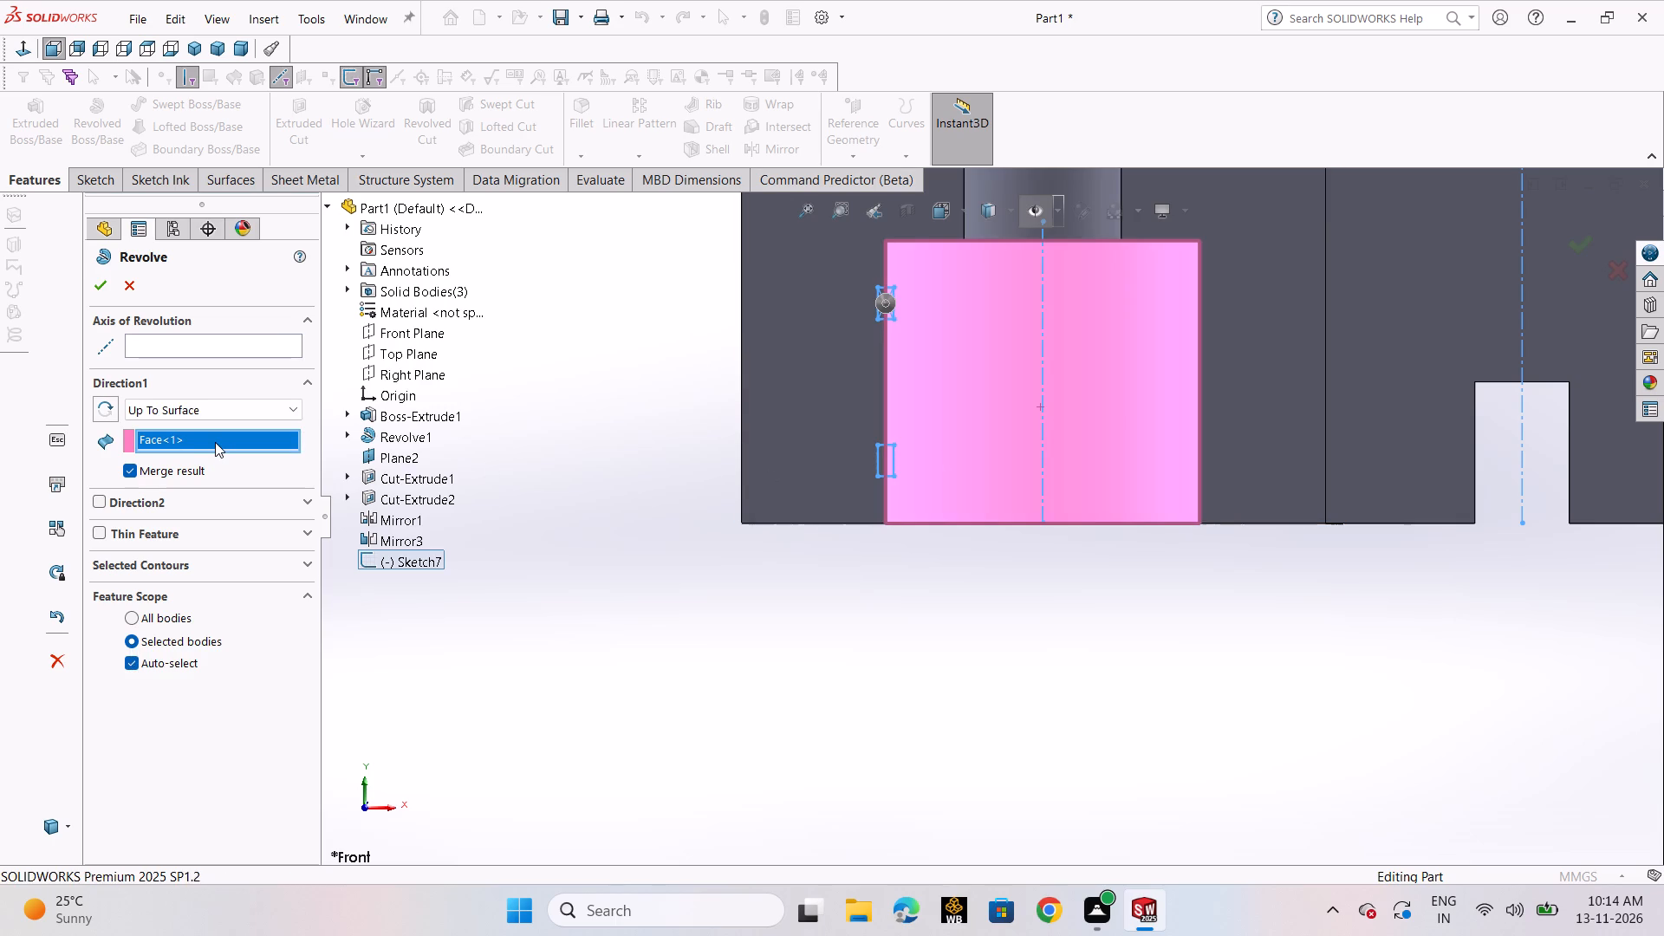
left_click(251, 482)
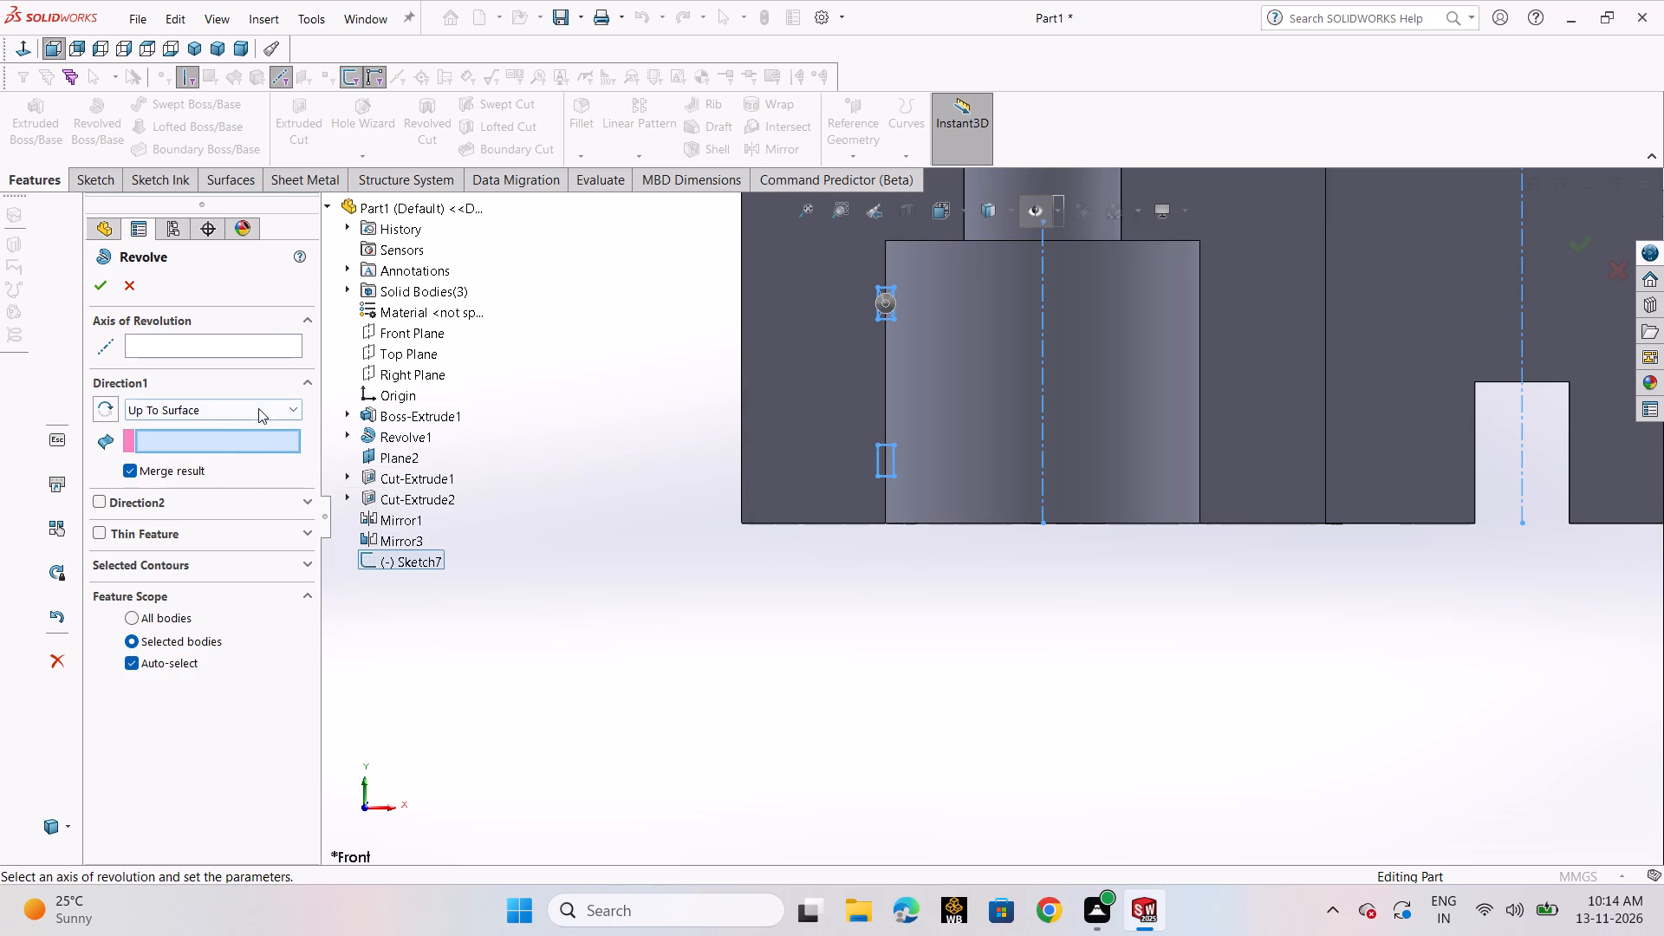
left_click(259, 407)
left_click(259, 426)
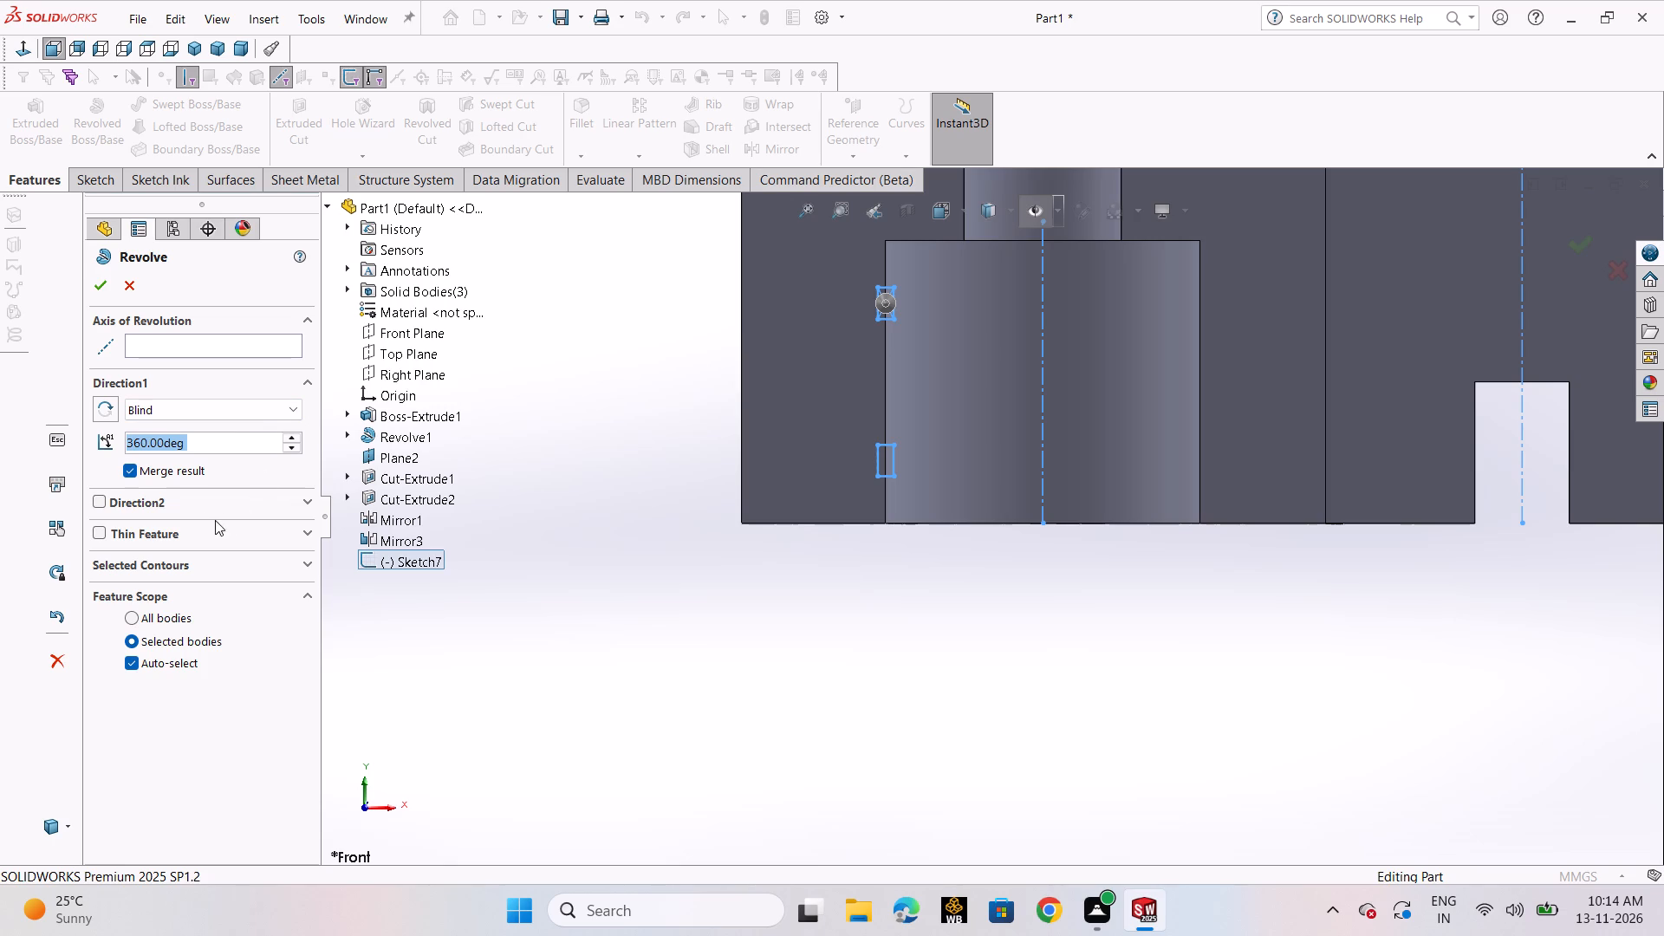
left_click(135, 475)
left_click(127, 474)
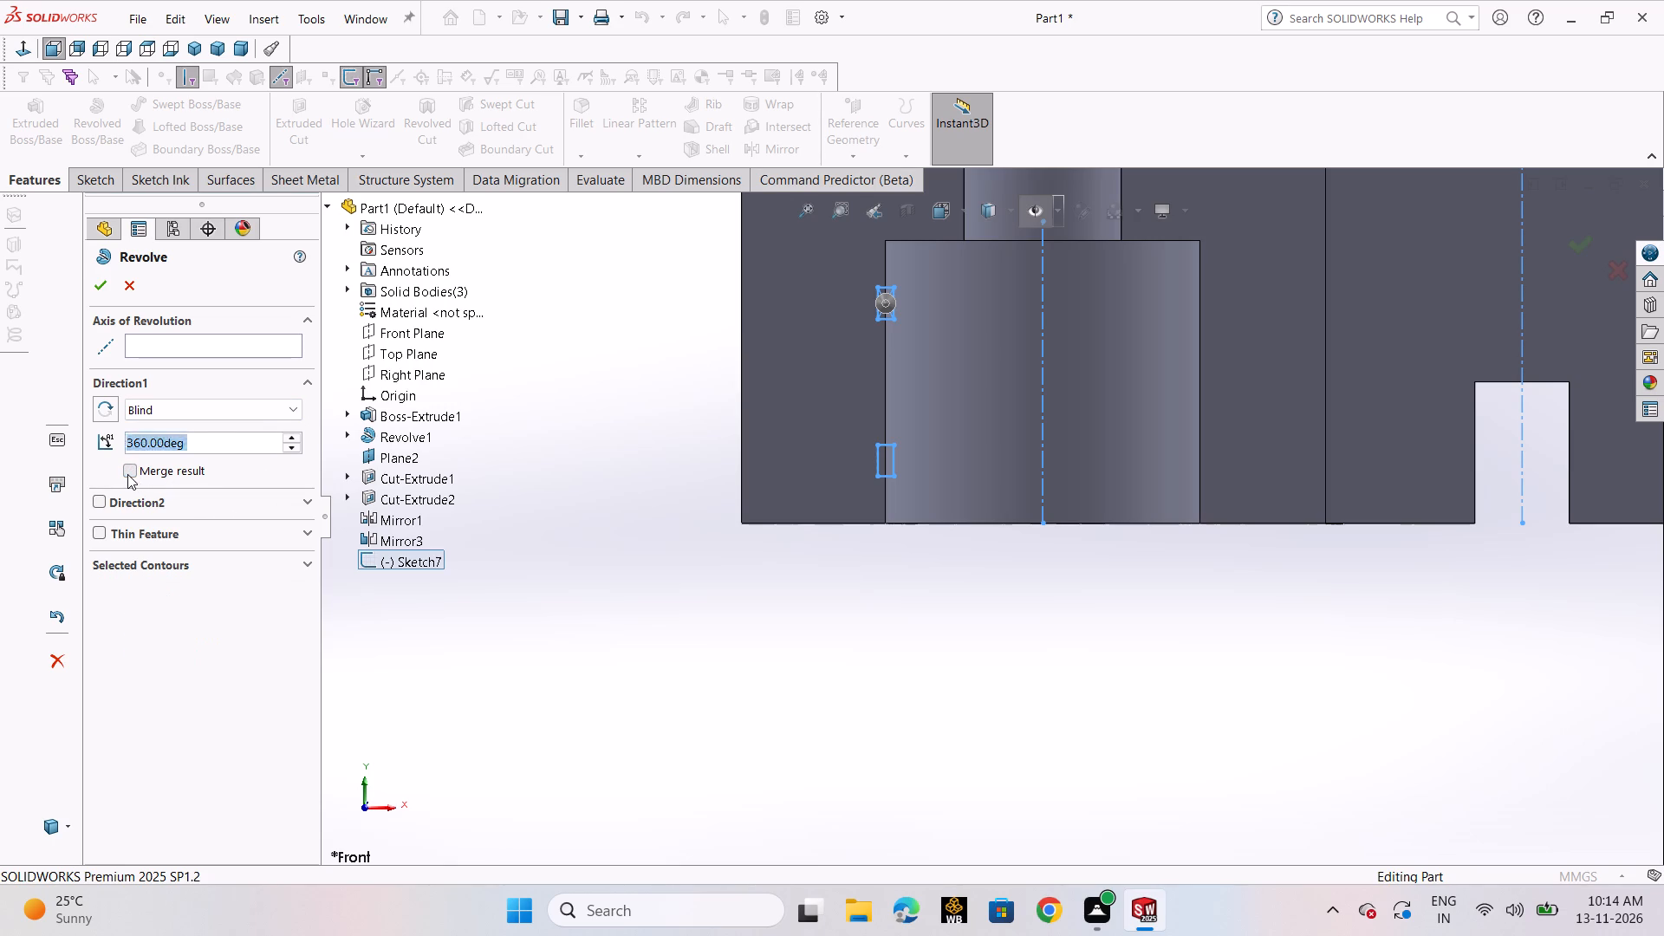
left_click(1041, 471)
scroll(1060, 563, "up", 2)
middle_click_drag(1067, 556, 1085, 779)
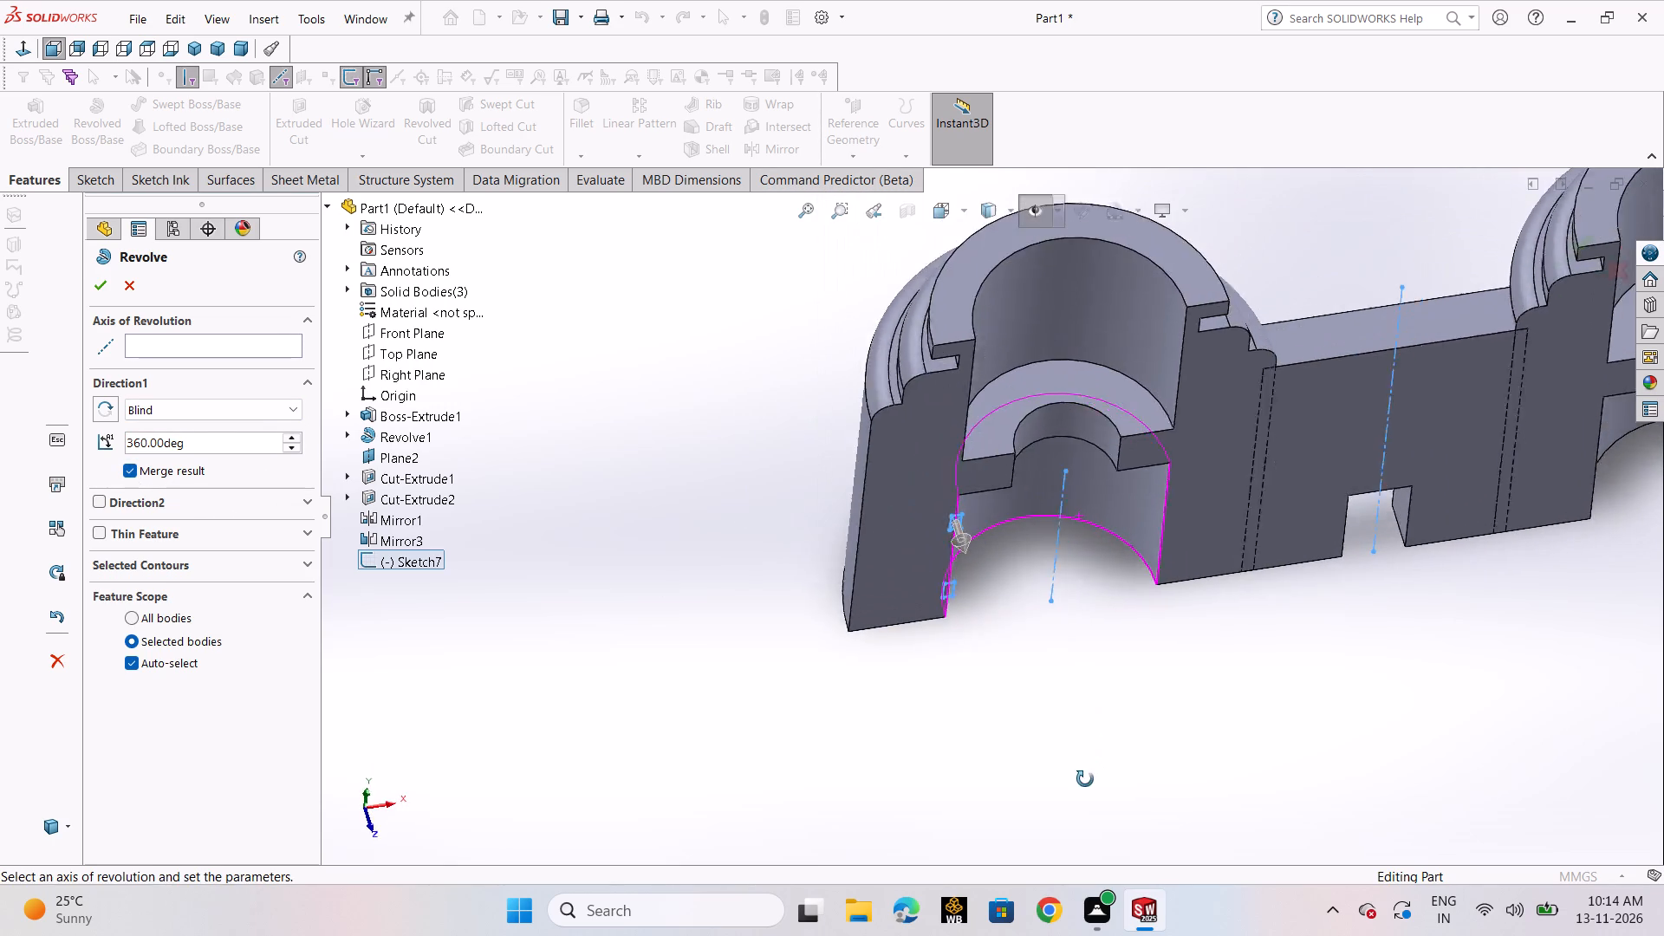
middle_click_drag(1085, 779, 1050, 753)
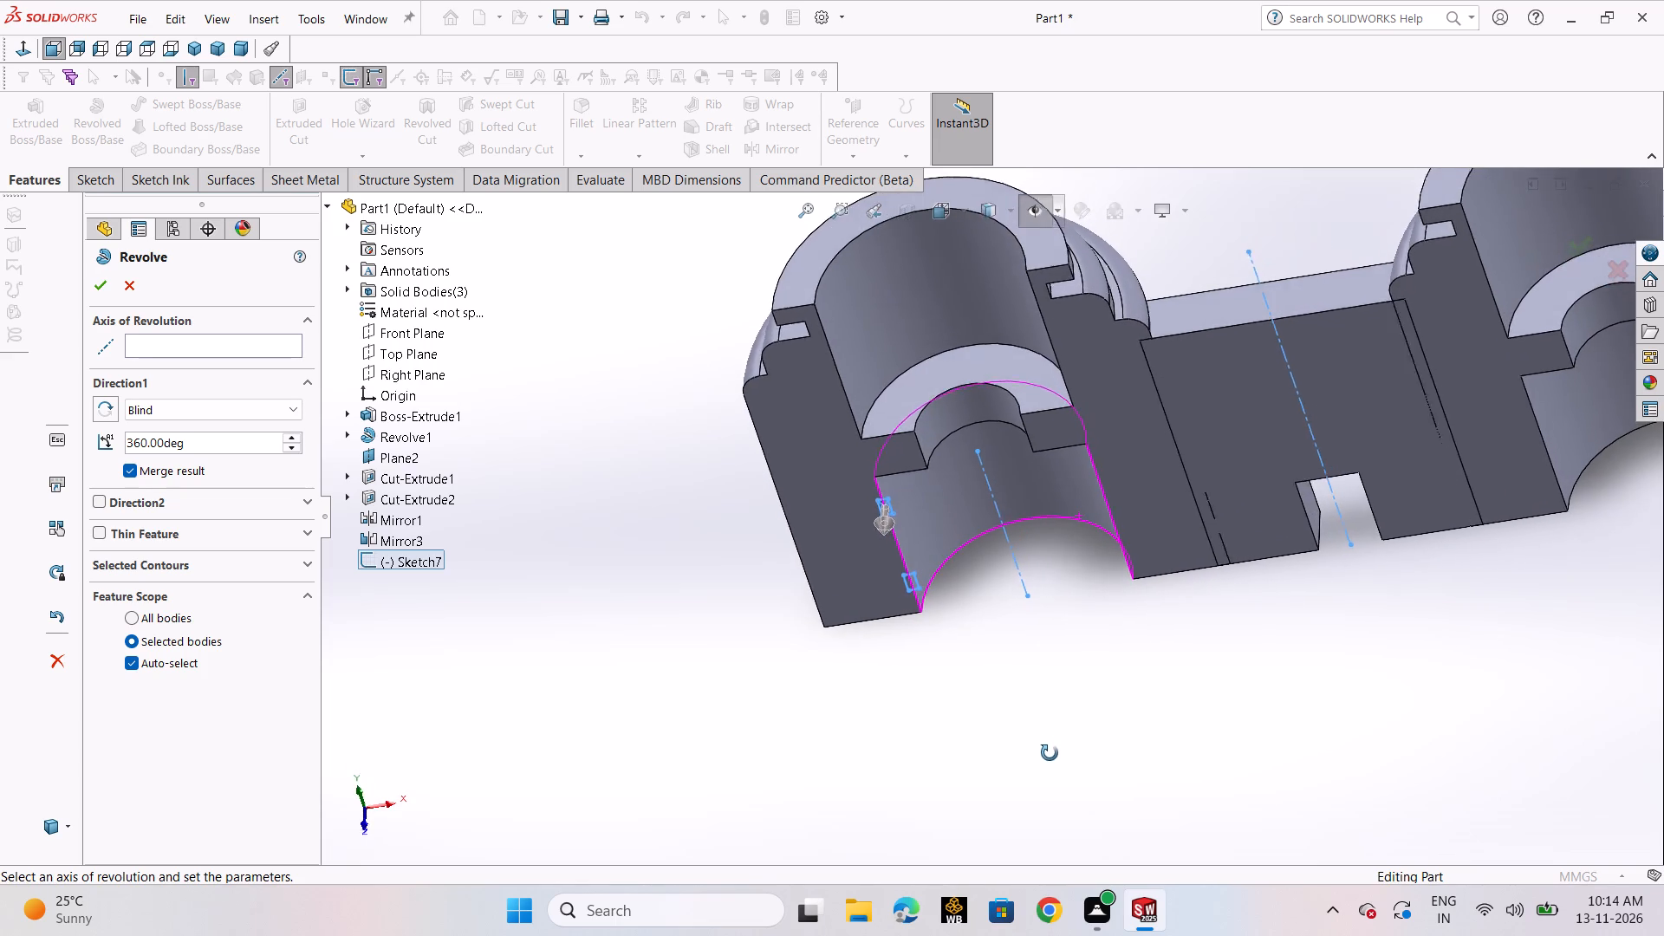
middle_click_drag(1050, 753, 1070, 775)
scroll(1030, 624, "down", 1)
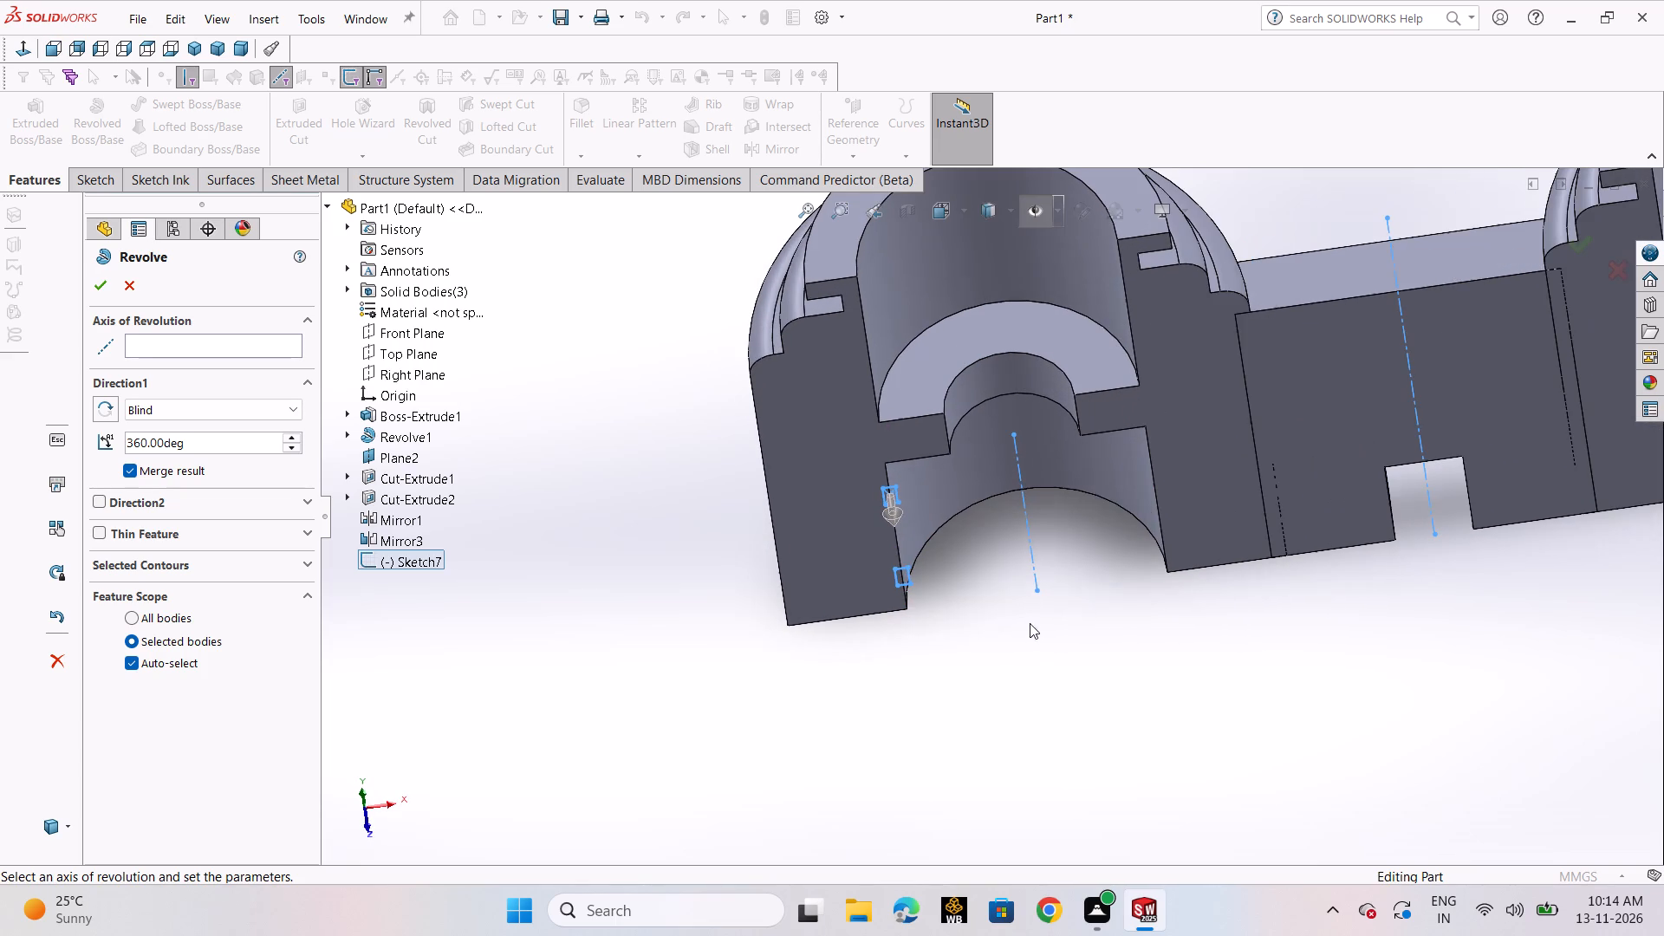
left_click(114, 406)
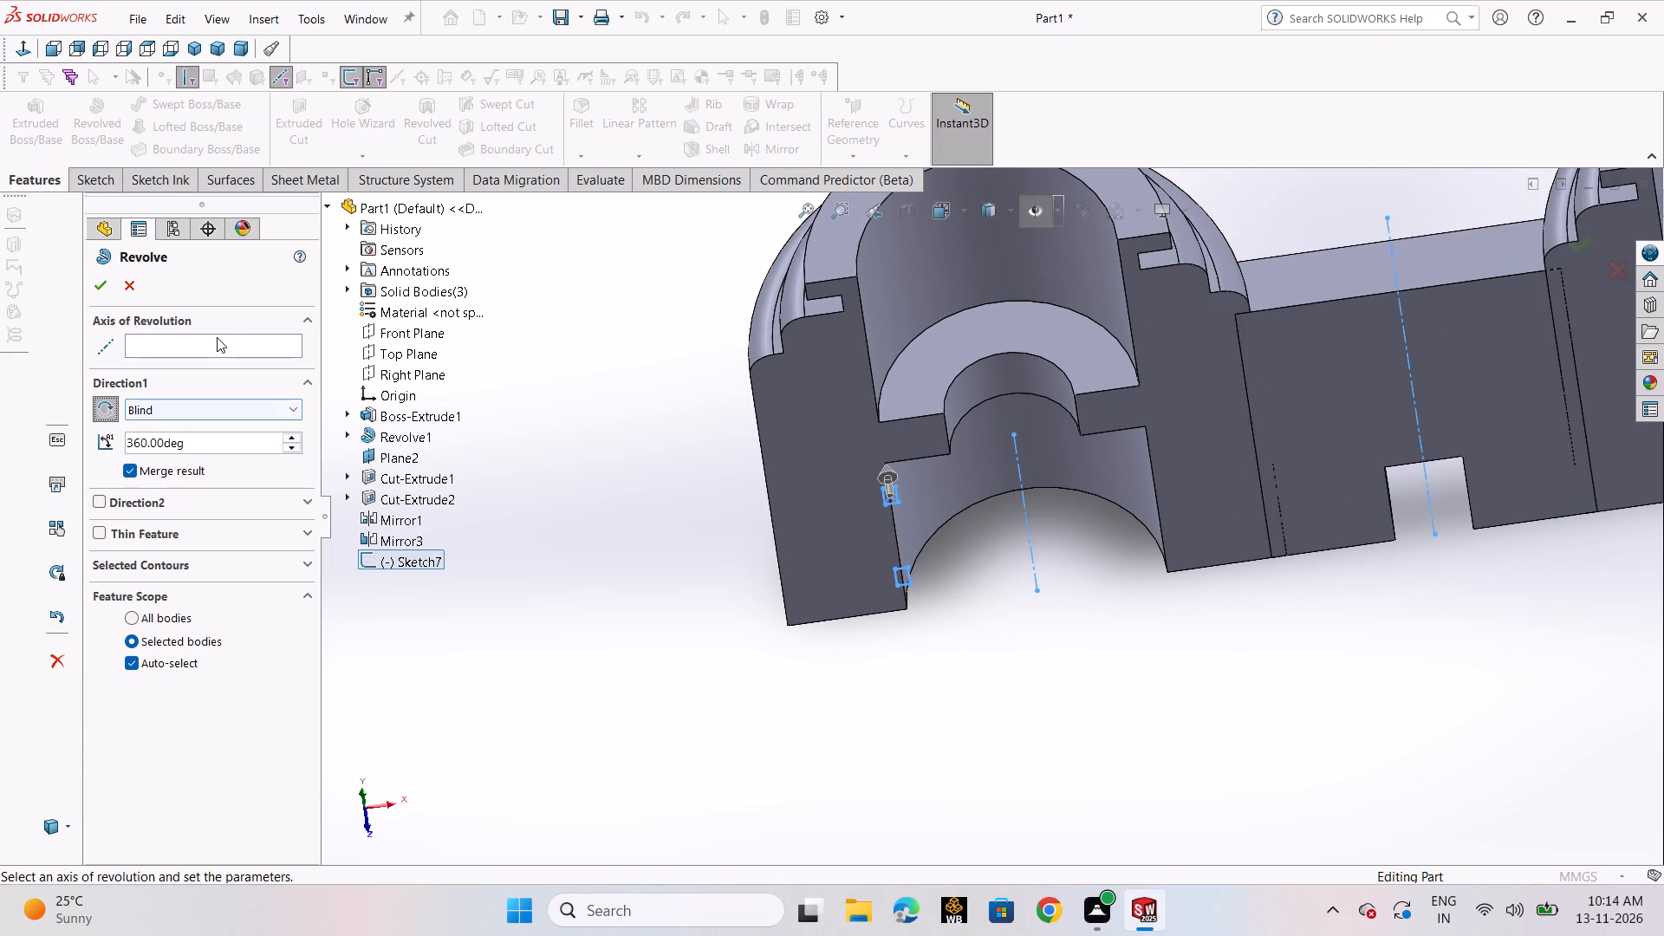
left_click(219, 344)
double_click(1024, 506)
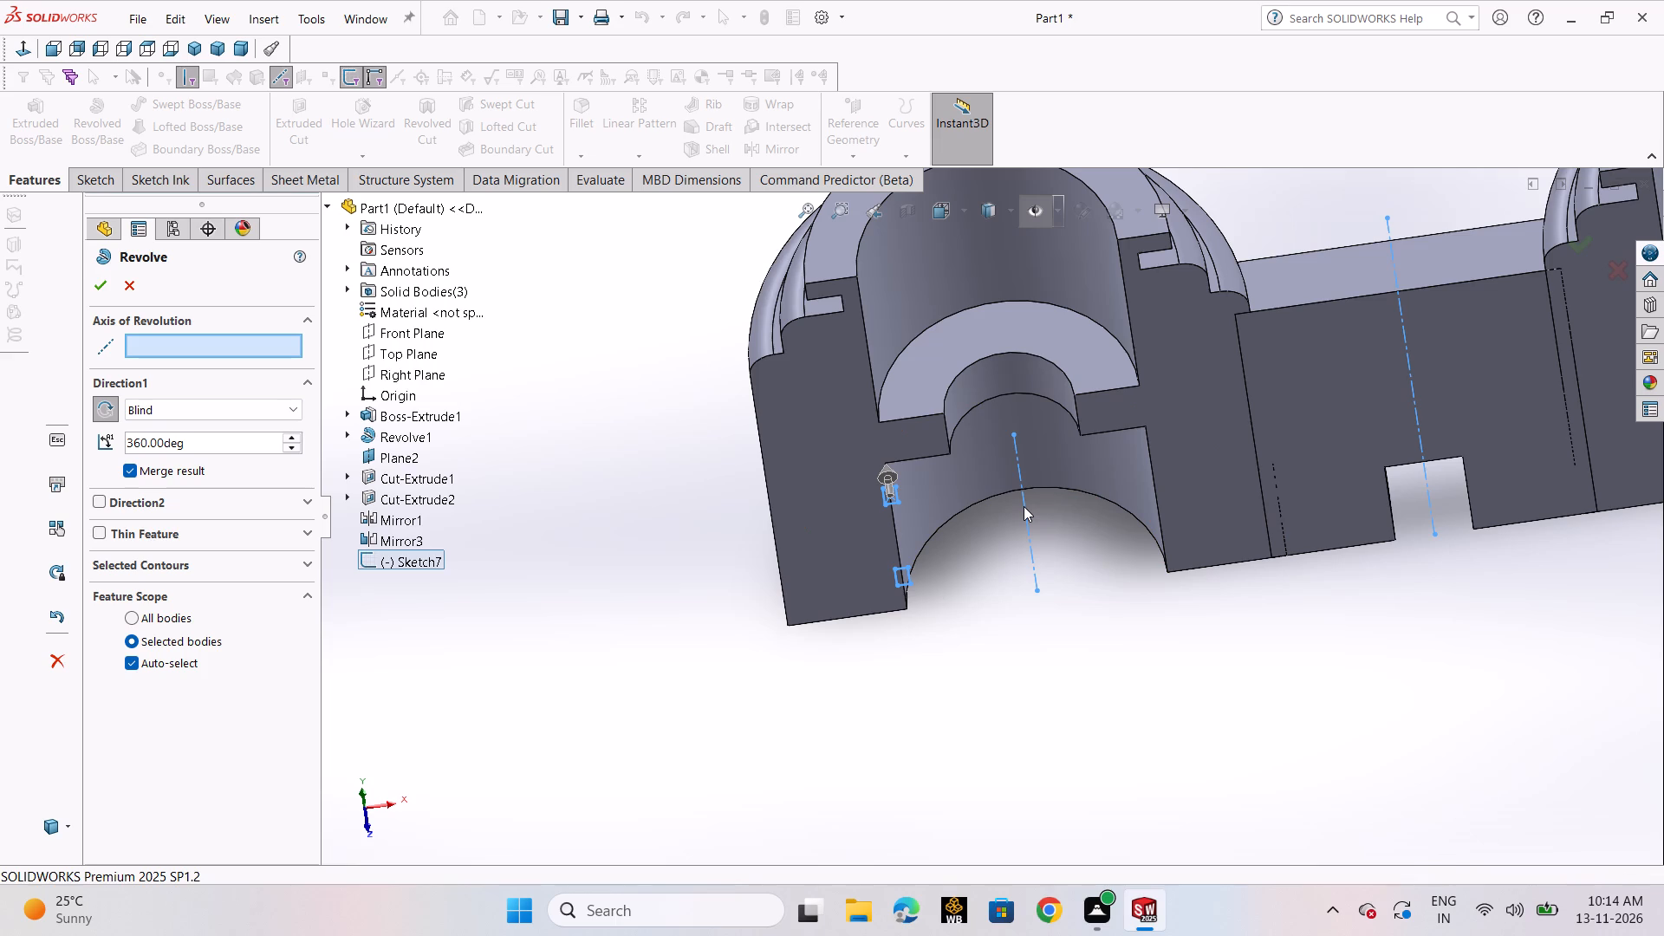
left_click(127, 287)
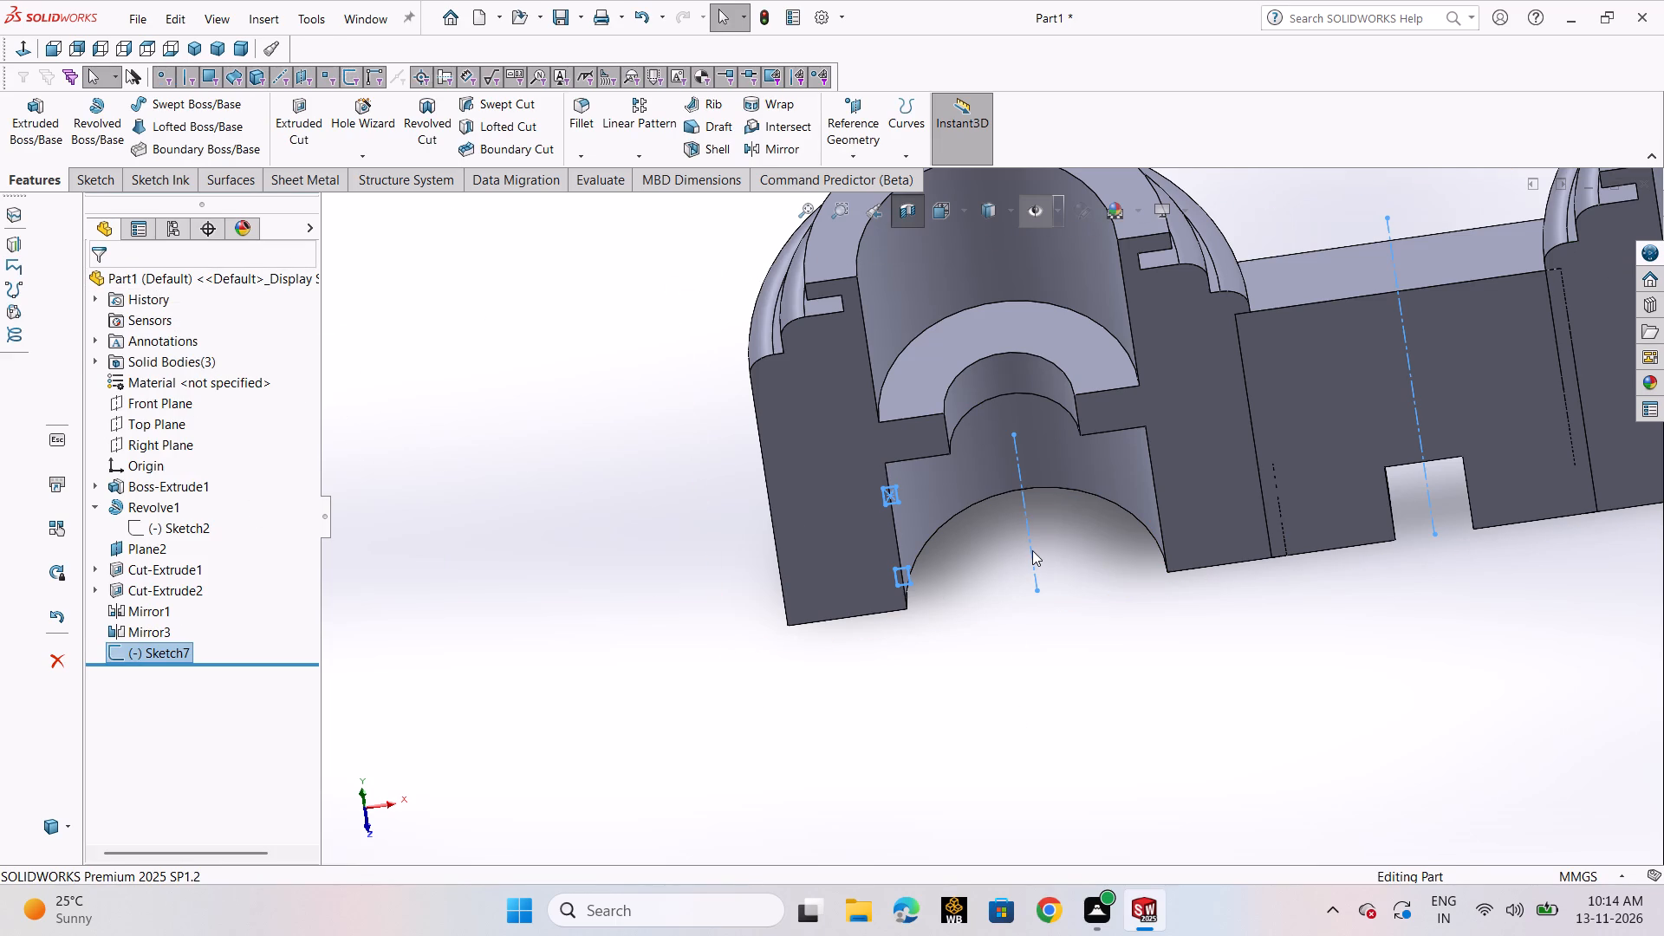
Reopen the groove sketch and revolve both rectangles 360 degrees about the left lower bore's centerline, with the result merged.
double_click(1032, 550)
left_click(128, 647)
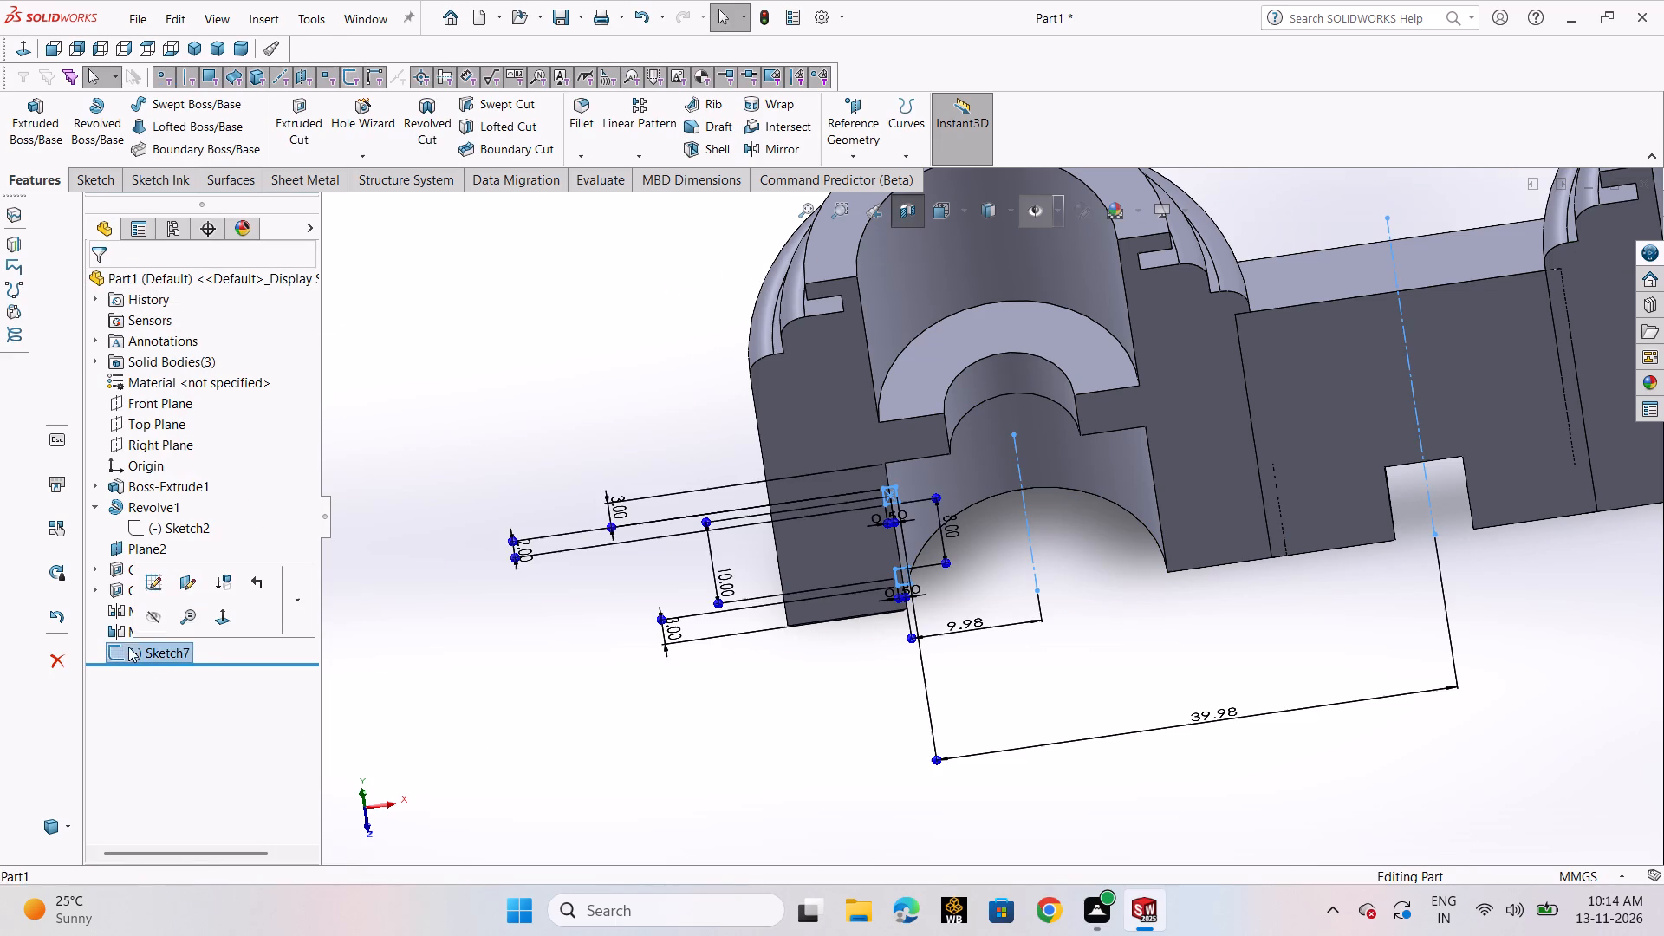
left_click(158, 592)
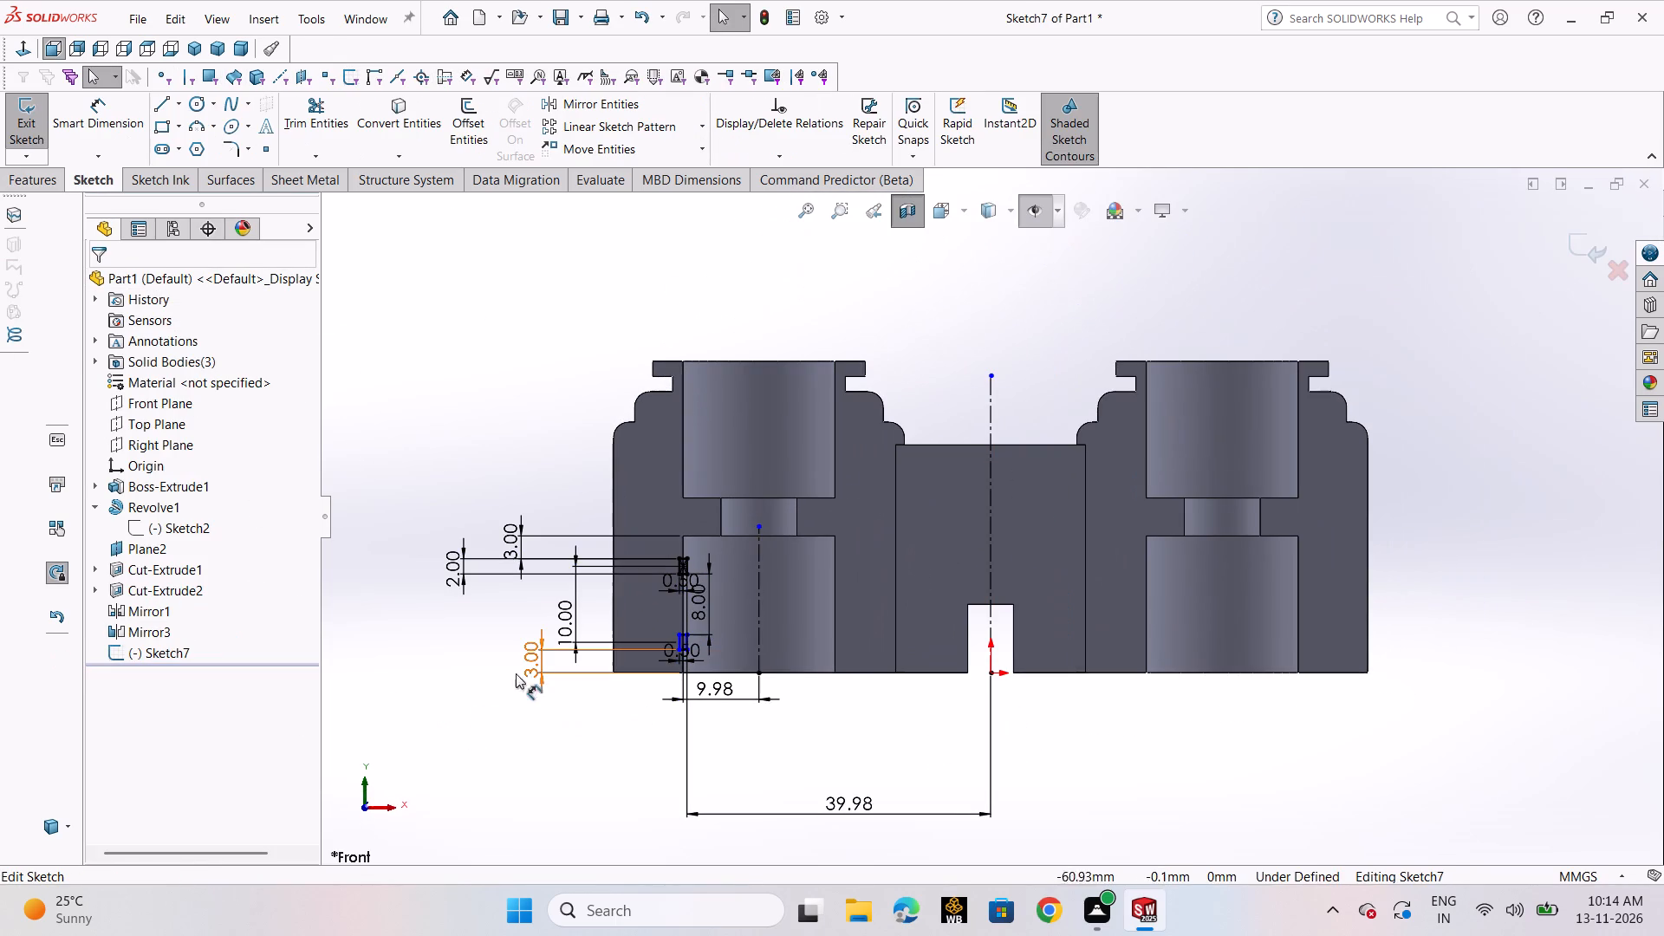
left_click(470, 684)
left_click(45, 178)
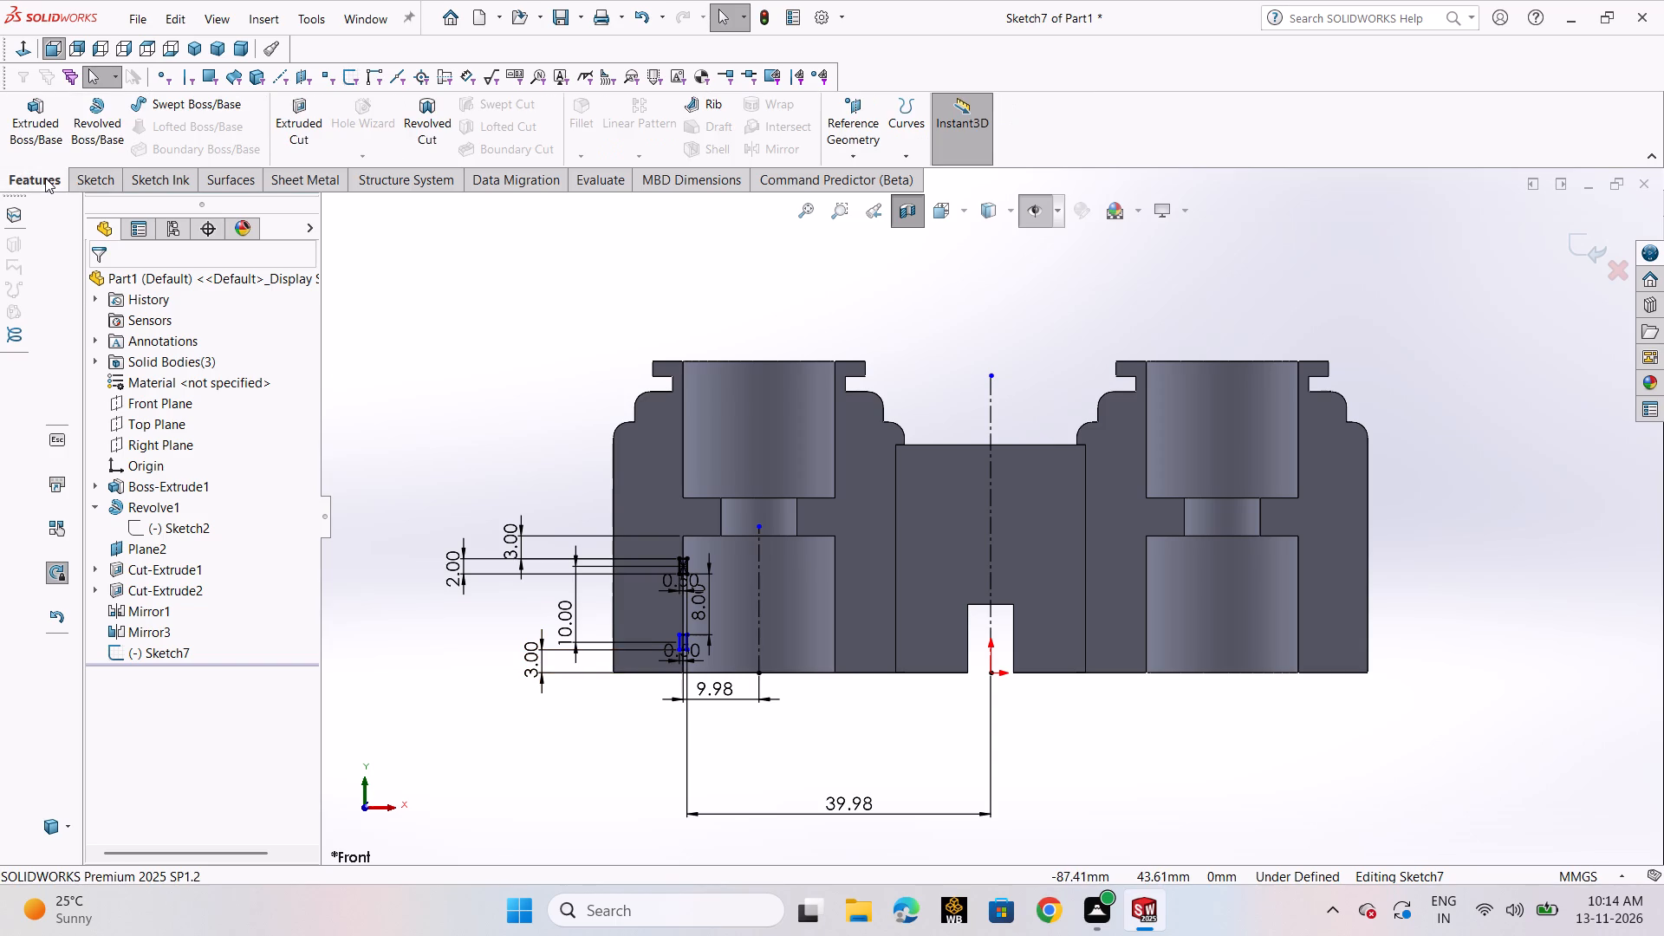
left_click(109, 120)
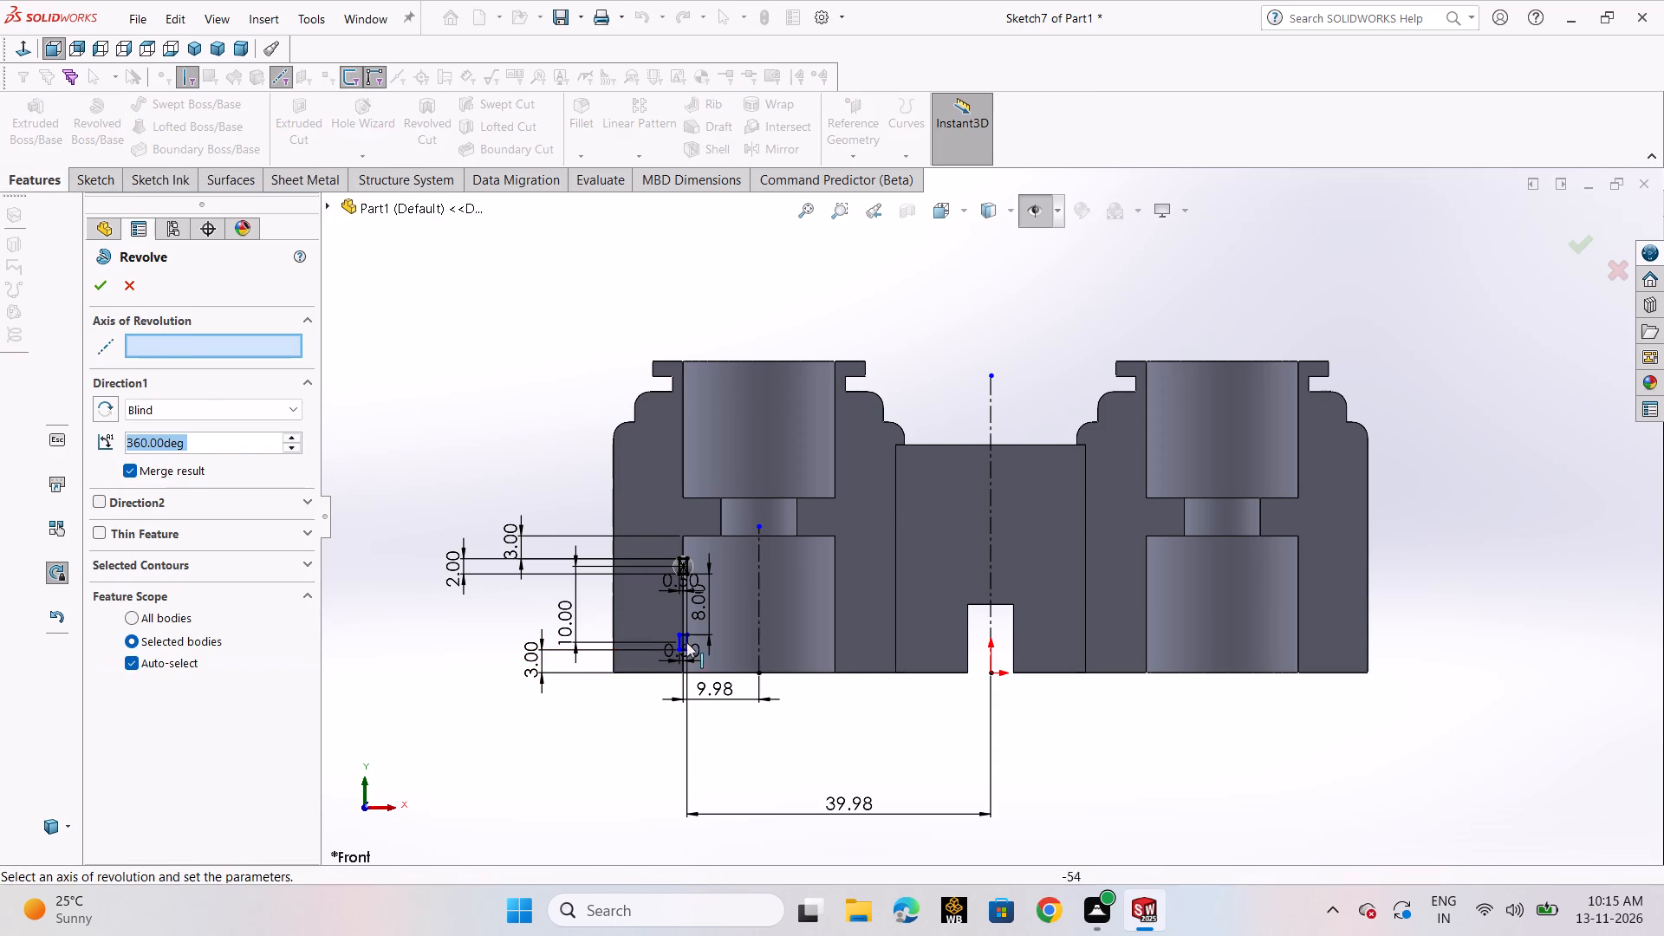
left_click(761, 567)
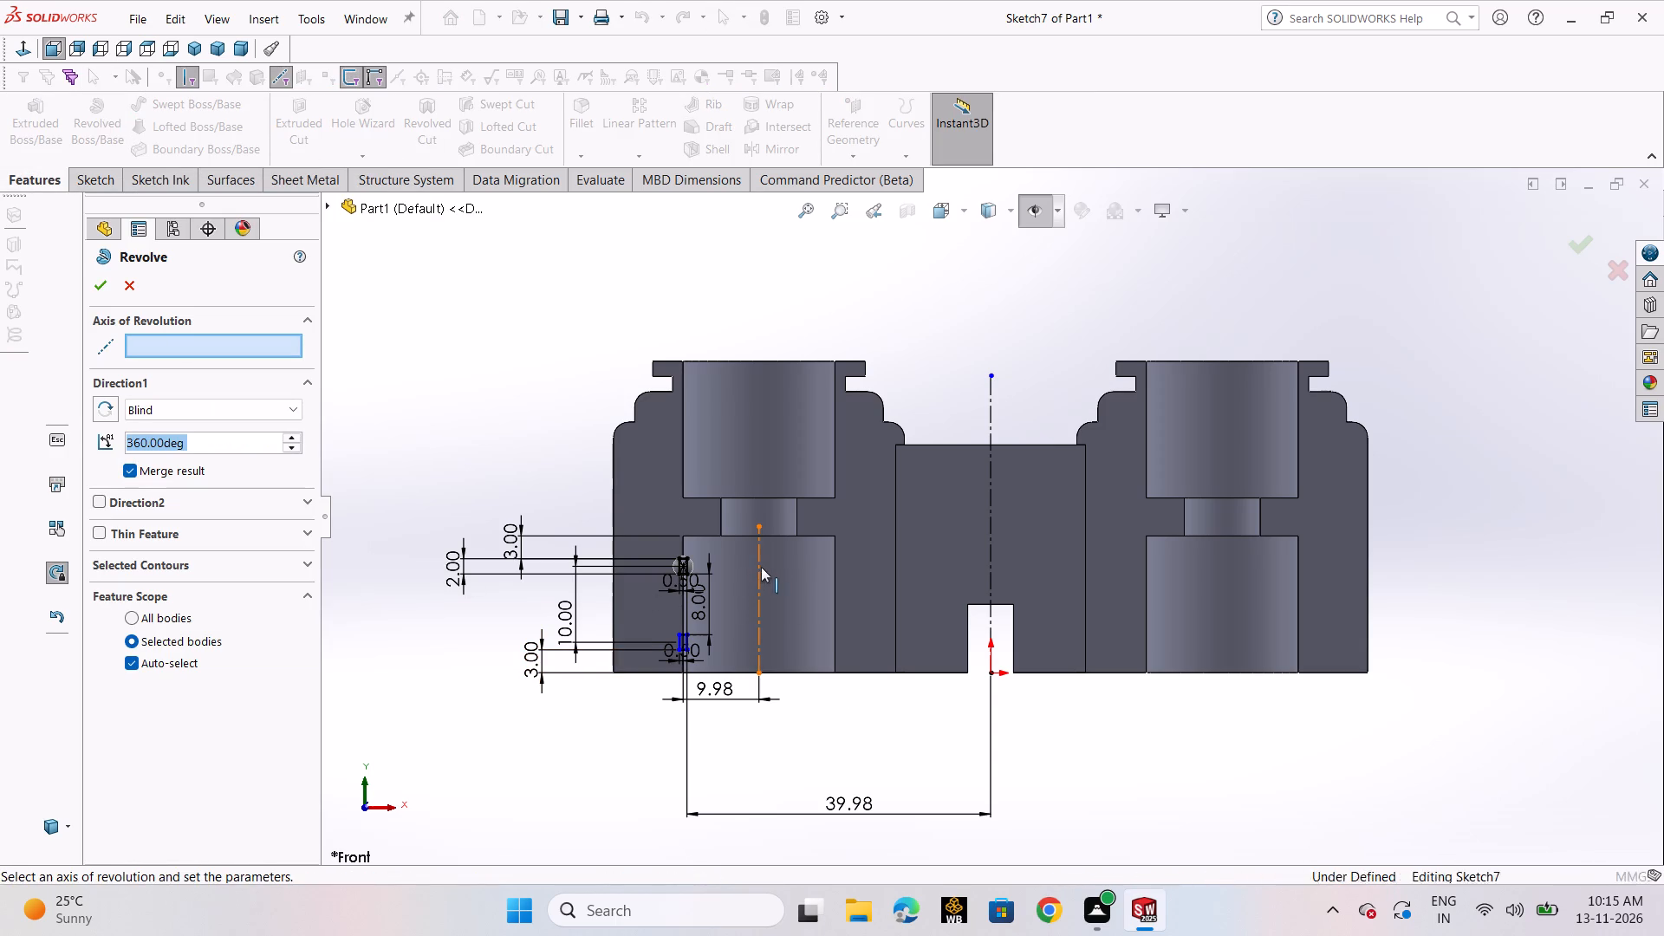
left_click(107, 296)
left_click(514, 380)
Edit the new groove revolve and set its feature scope to all bodies.
scroll(732, 523, "up", 1)
middle_click_drag(822, 584, 837, 641)
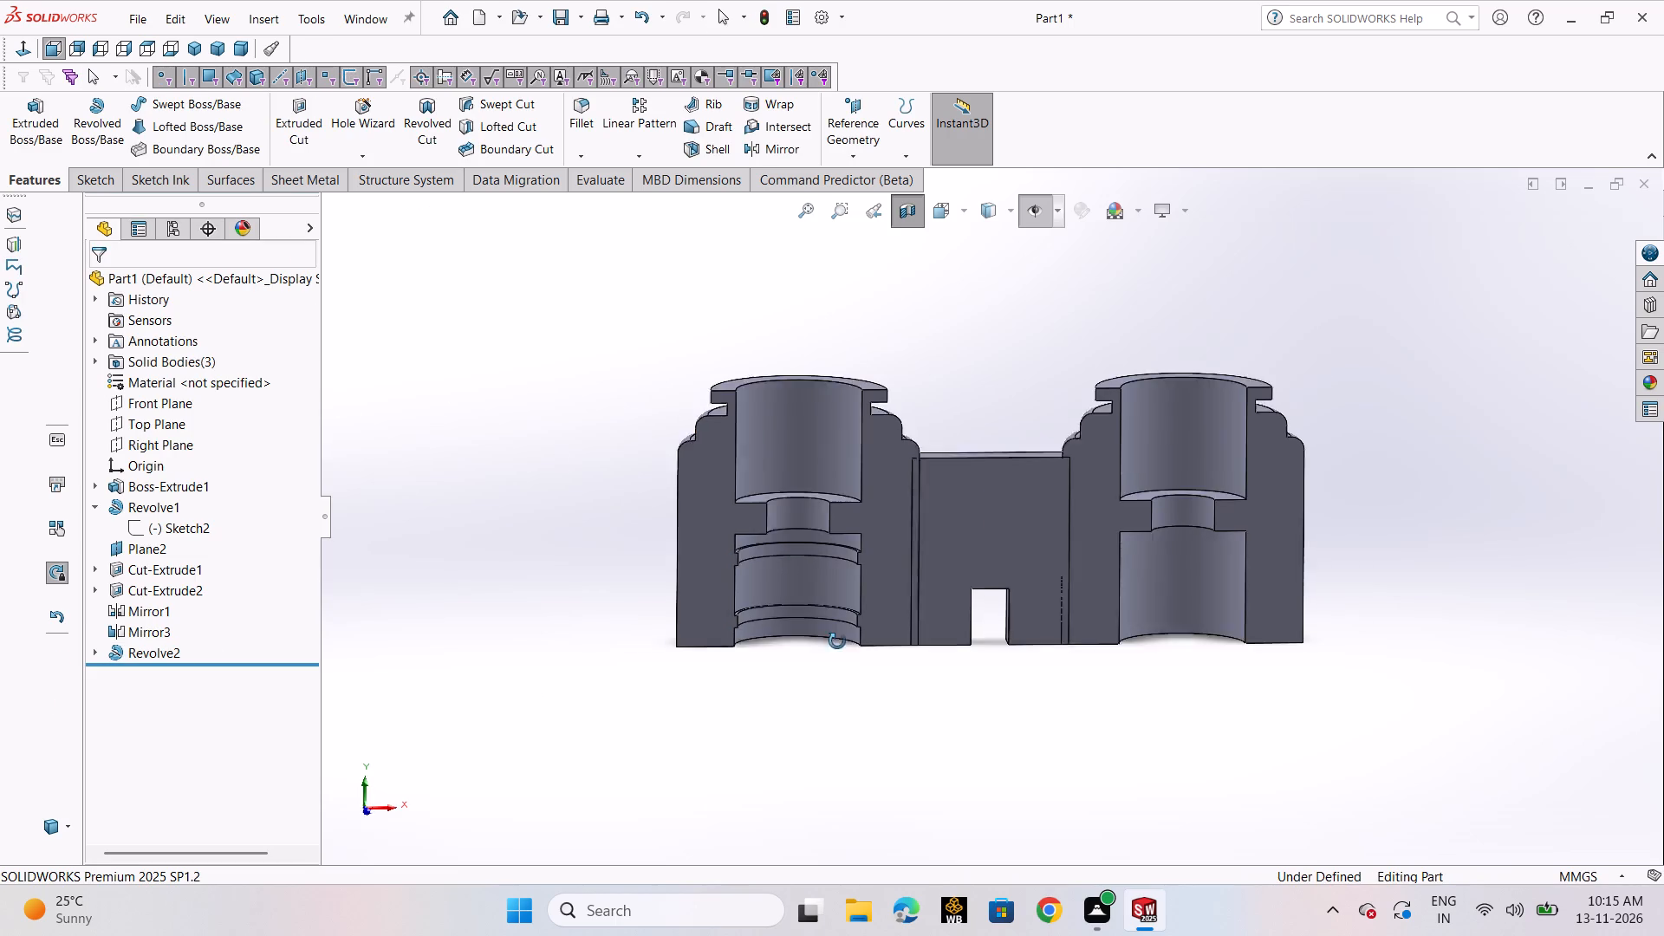
middle_click_drag(837, 641, 803, 649)
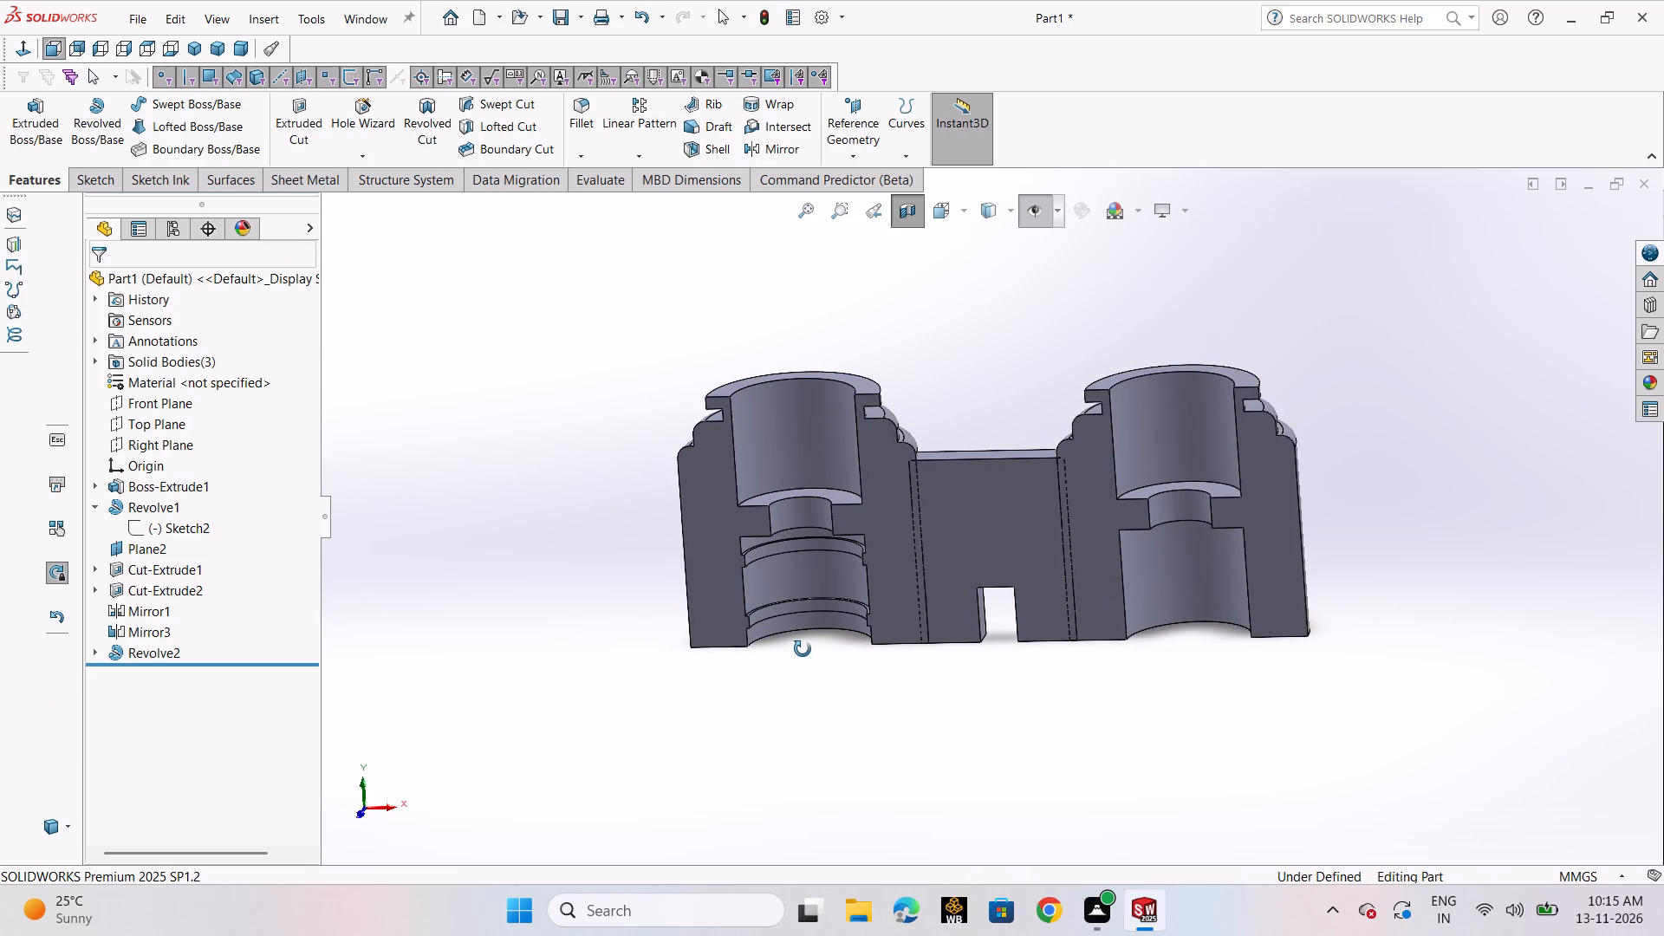
middle_click_drag(803, 649, 854, 653)
left_click(170, 656)
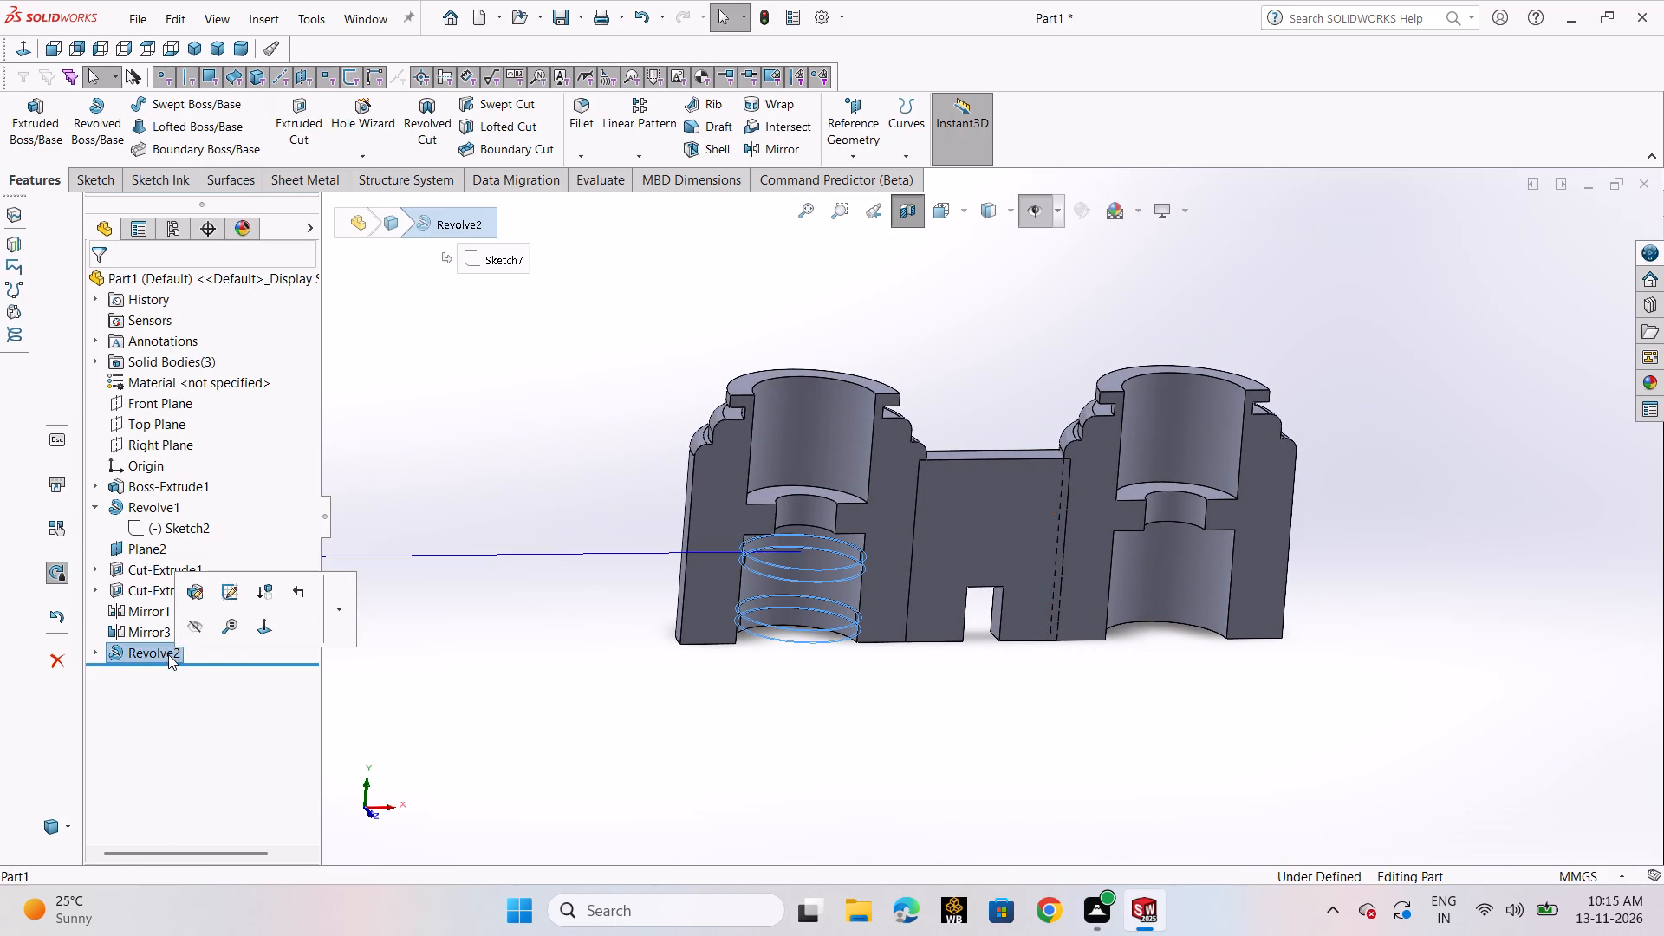
left_click(192, 595)
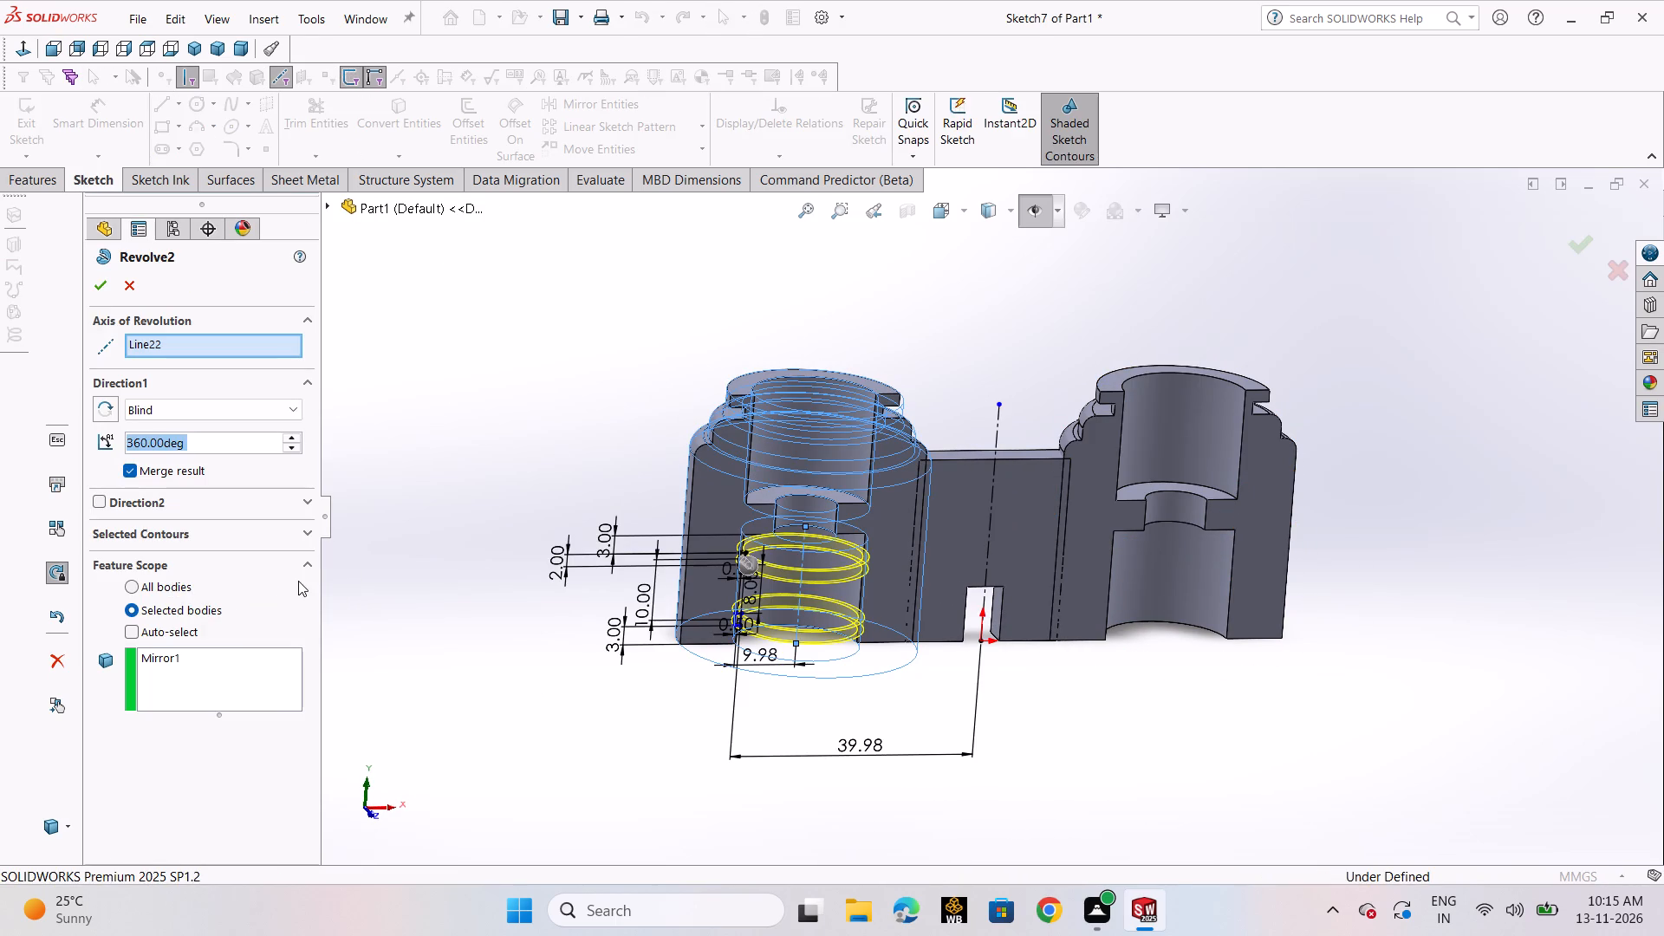
scroll(849, 612, "down", 2)
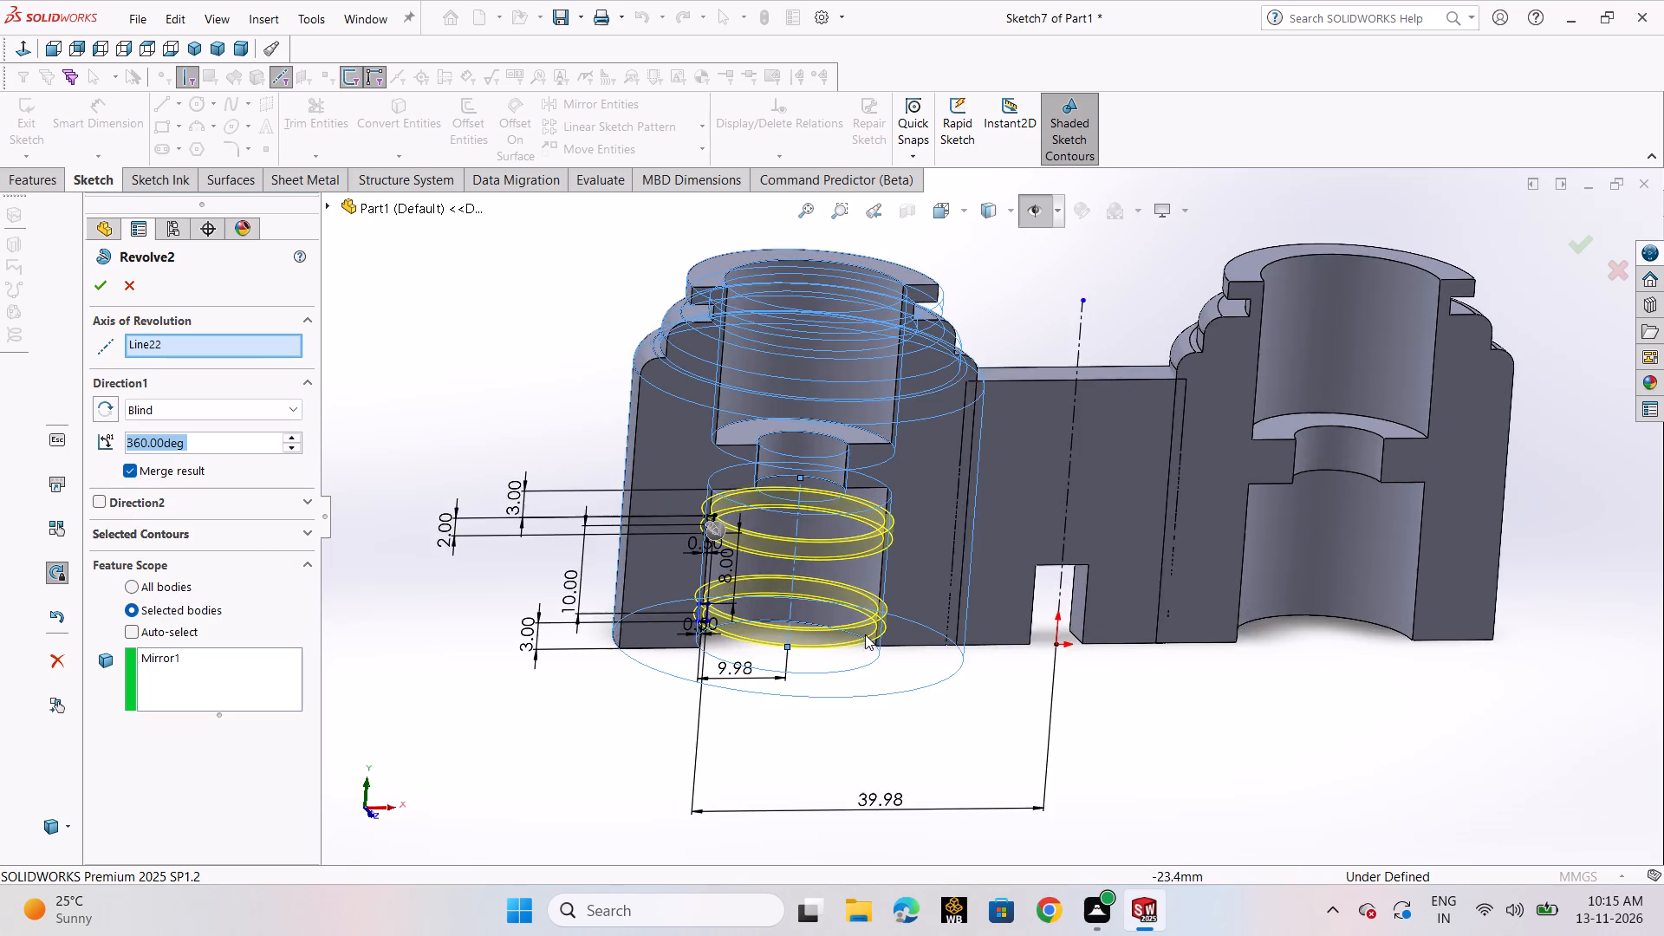
scroll(921, 647, "down", 2)
middle_click_drag(901, 662, 846, 609)
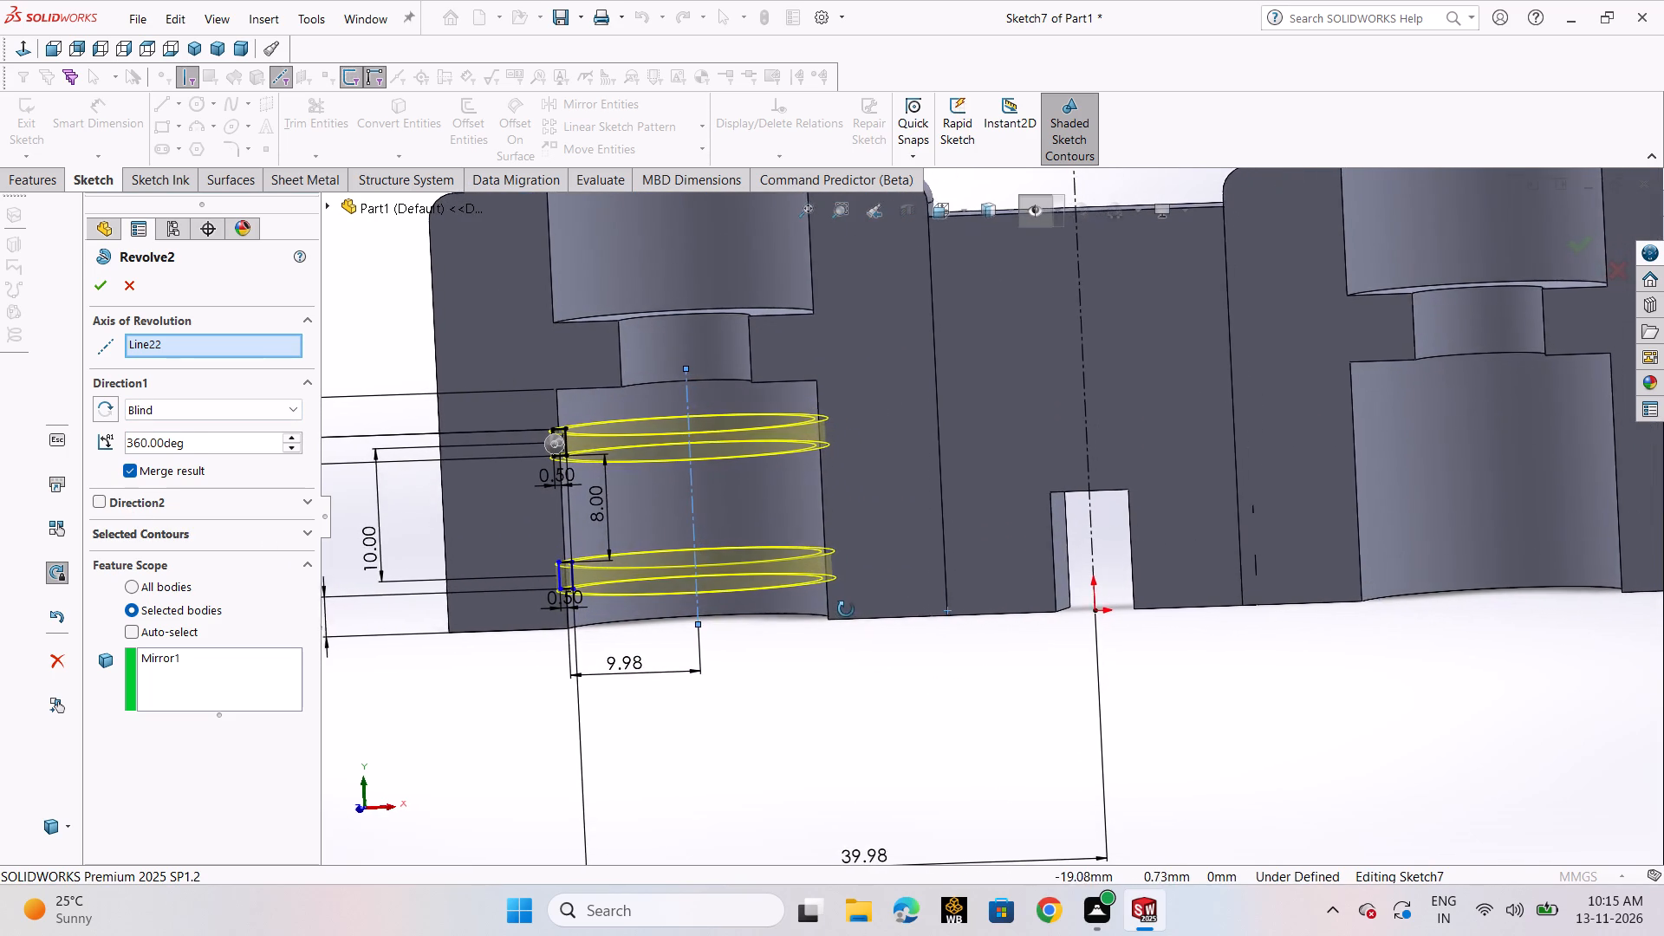
middle_click_drag(846, 609, 862, 625)
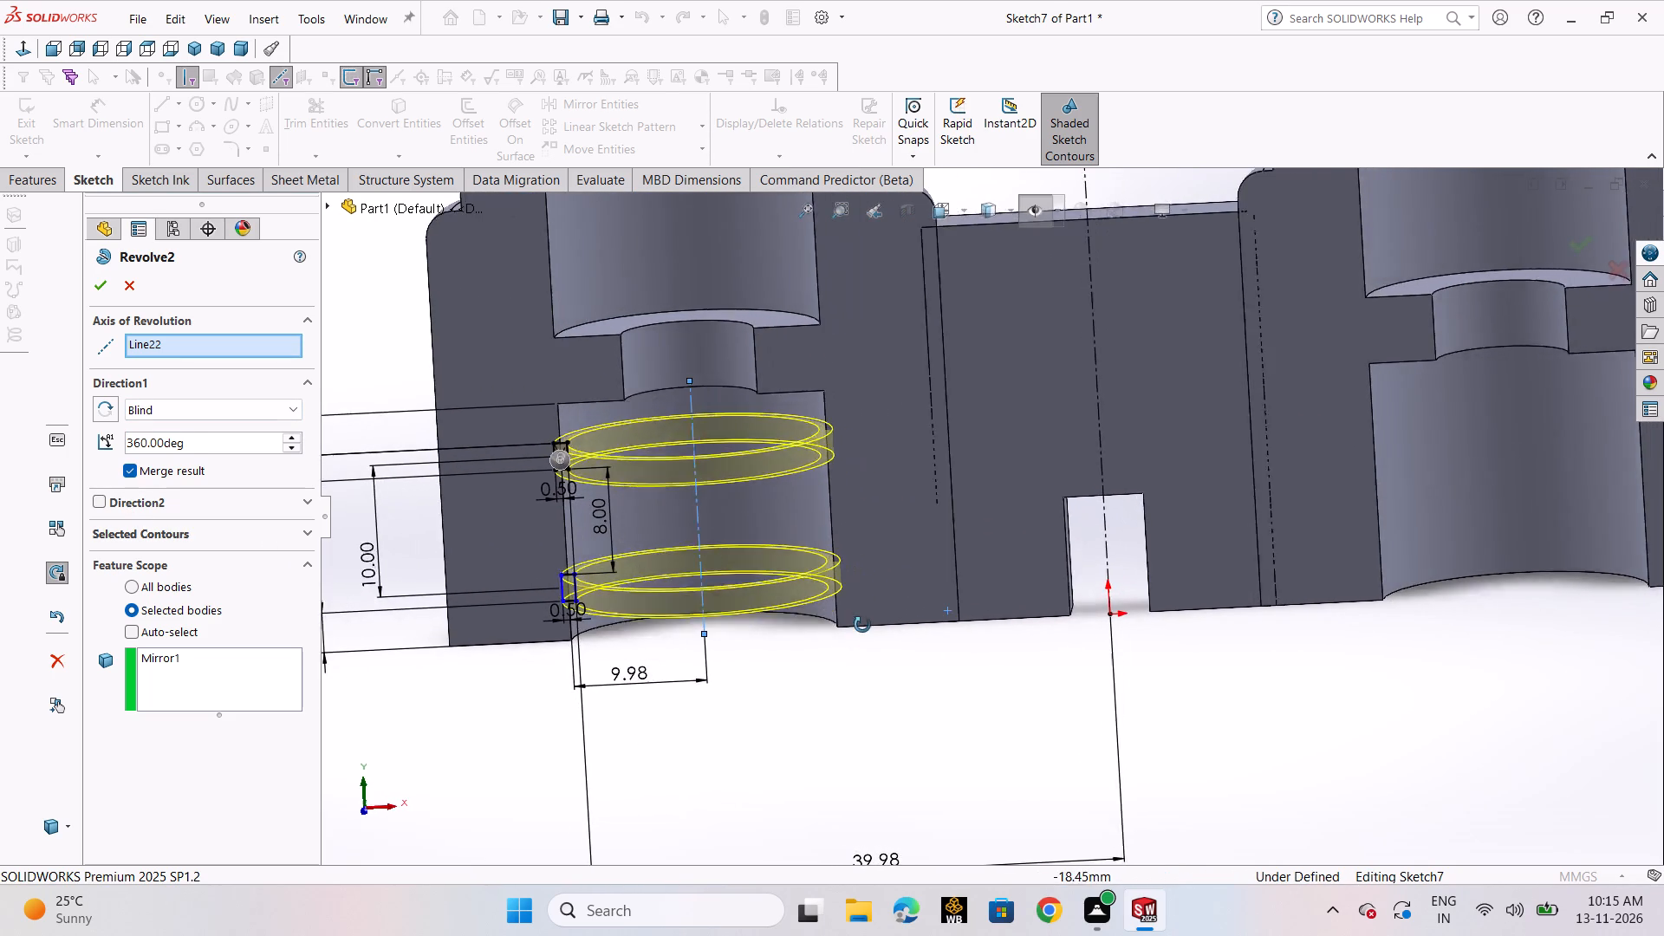
middle_click_drag(862, 625, 878, 633)
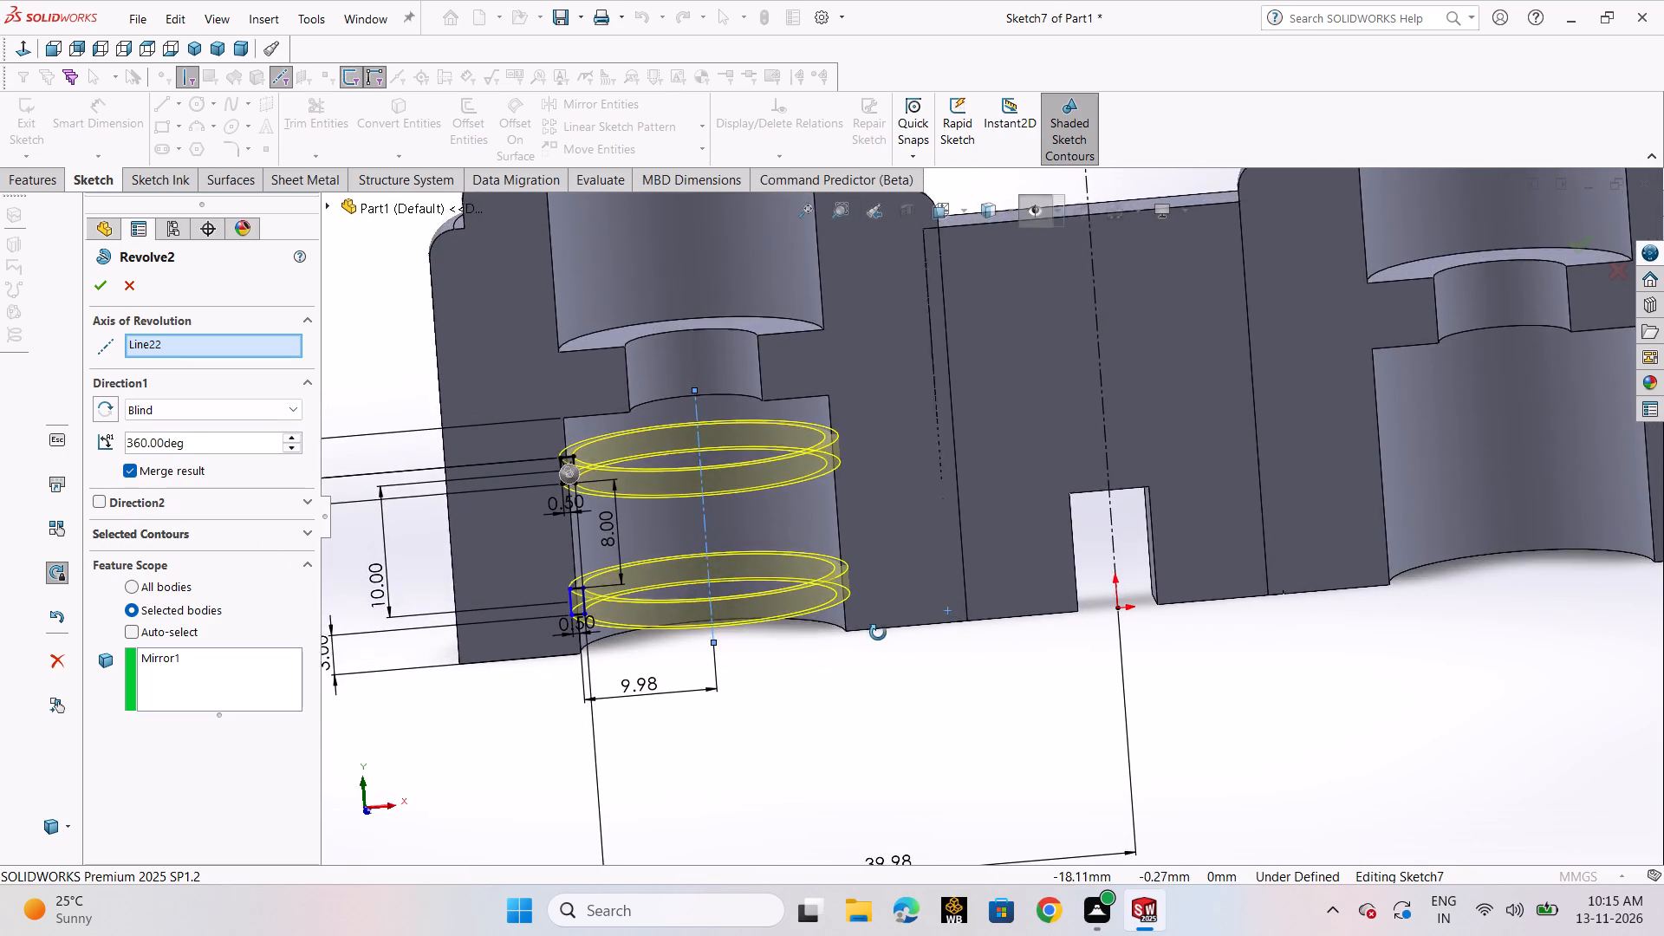
middle_click_drag(878, 633, 862, 624)
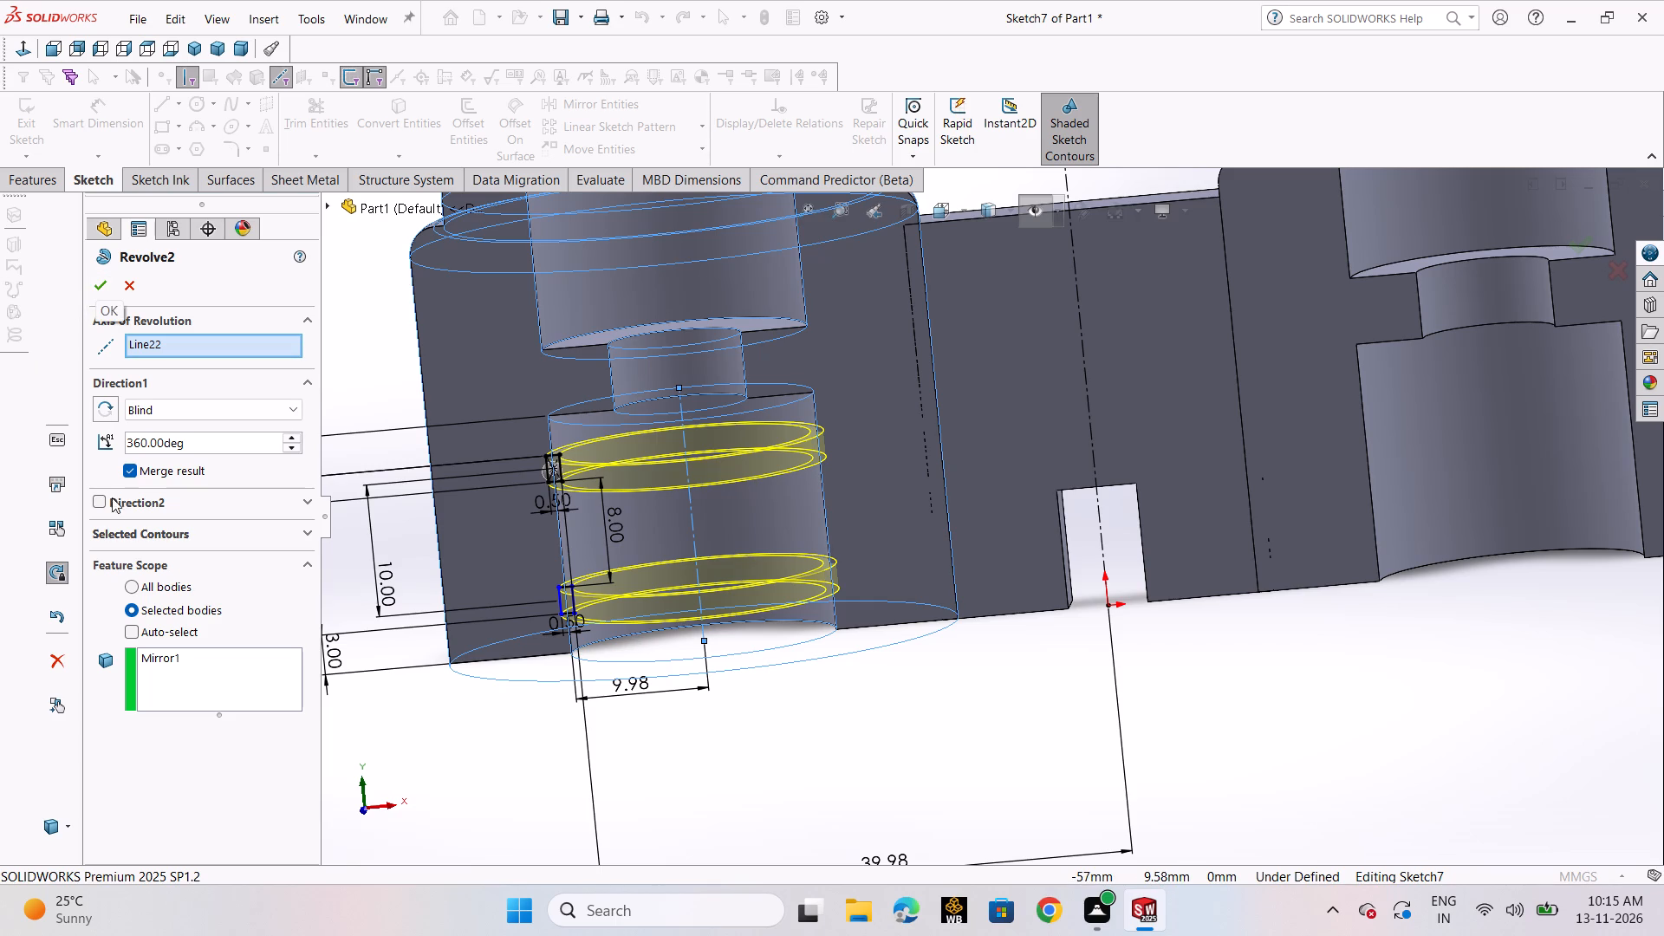
left_click(137, 589)
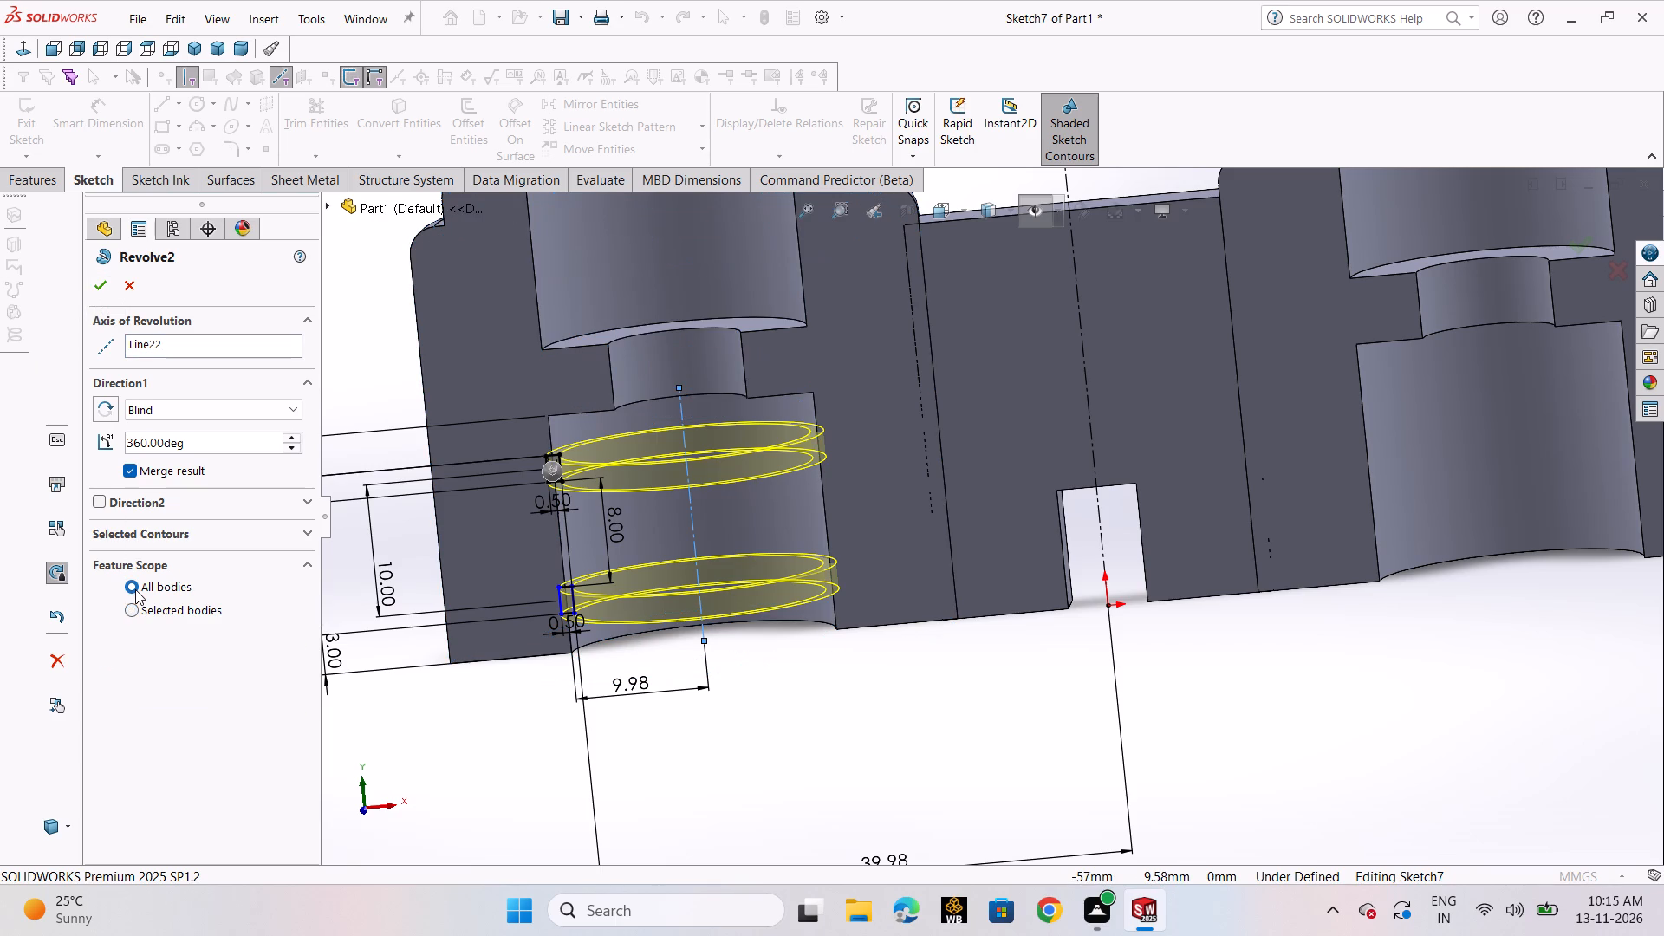
scroll(521, 528, "up", 2)
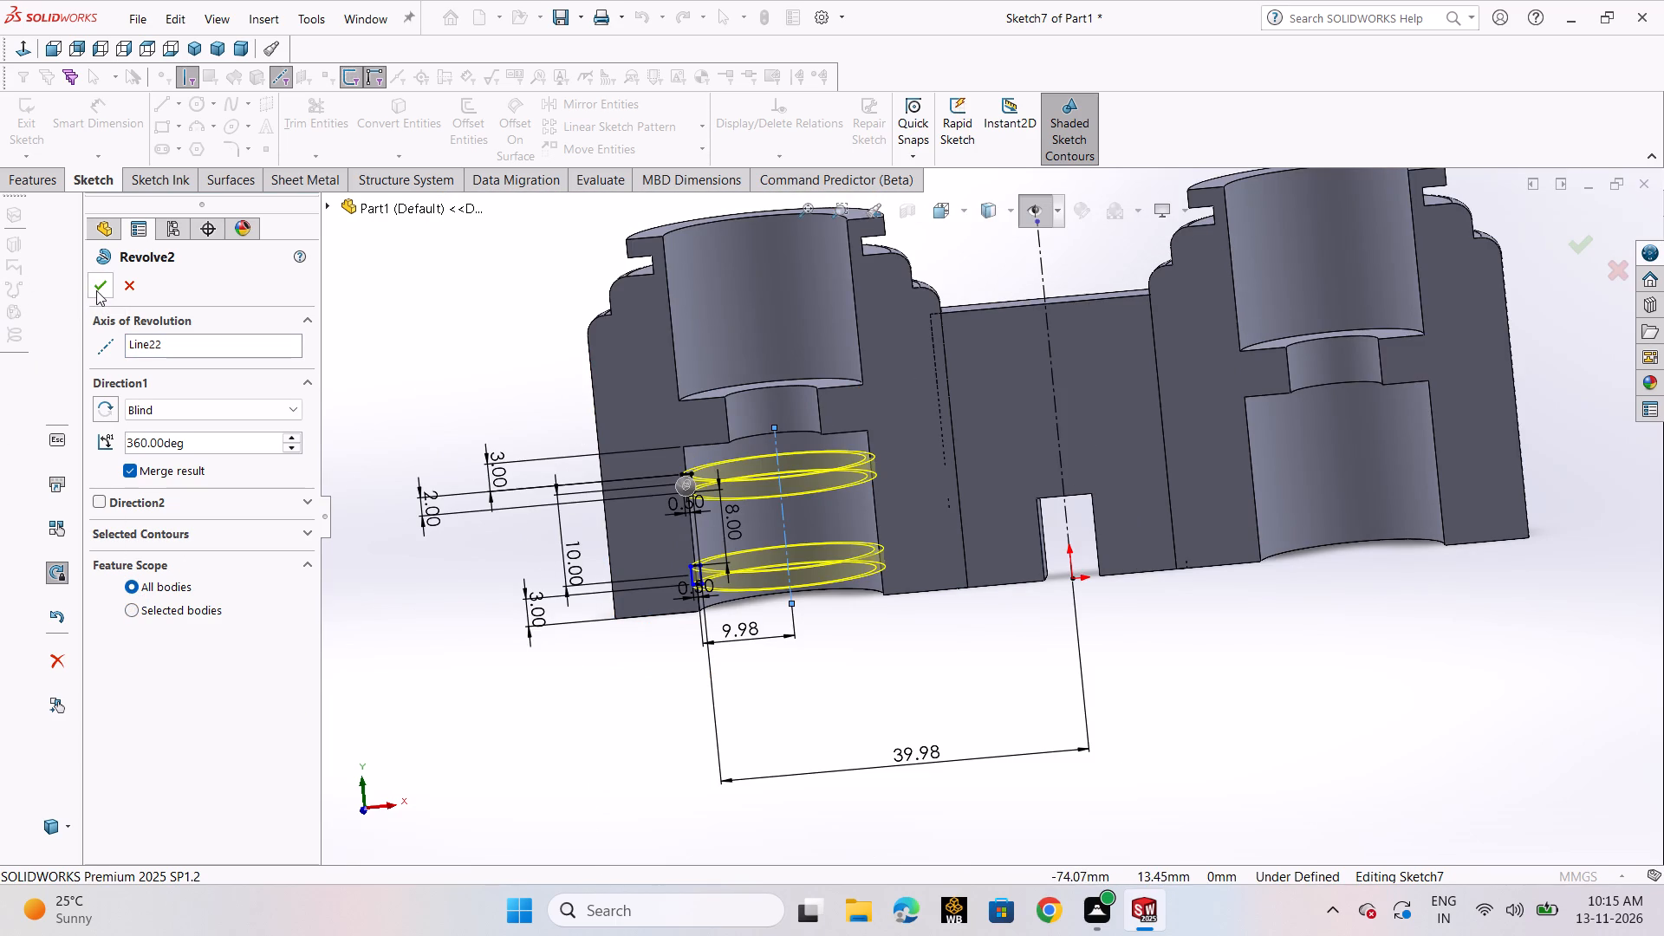
left_click(96, 289)
left_click(539, 429)
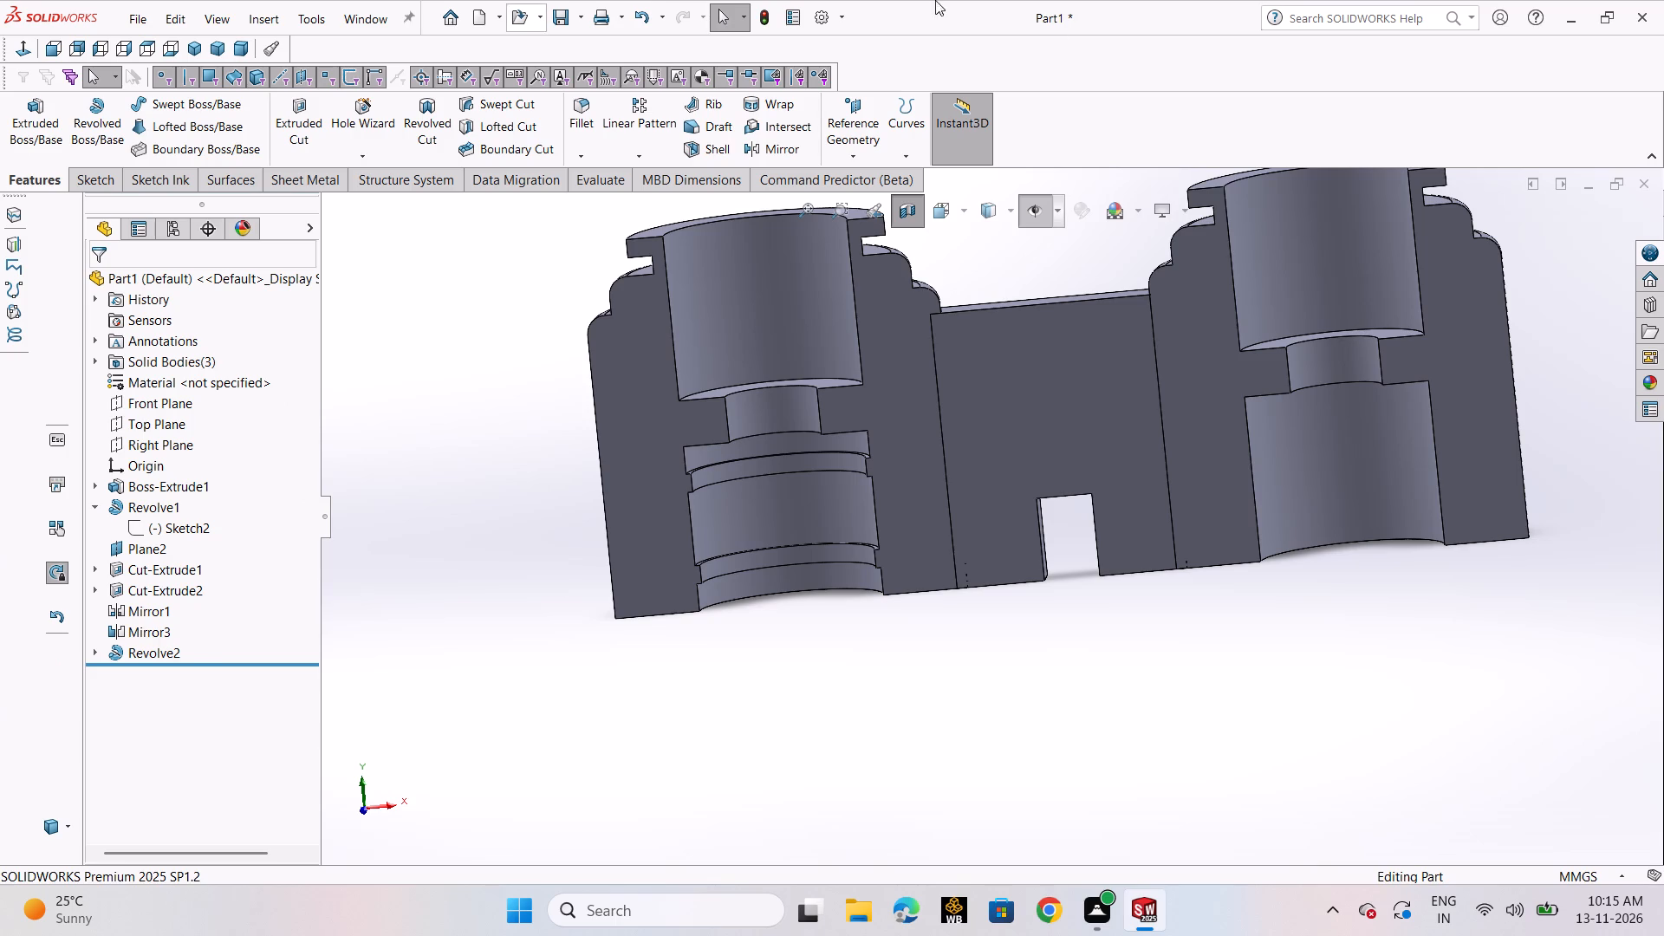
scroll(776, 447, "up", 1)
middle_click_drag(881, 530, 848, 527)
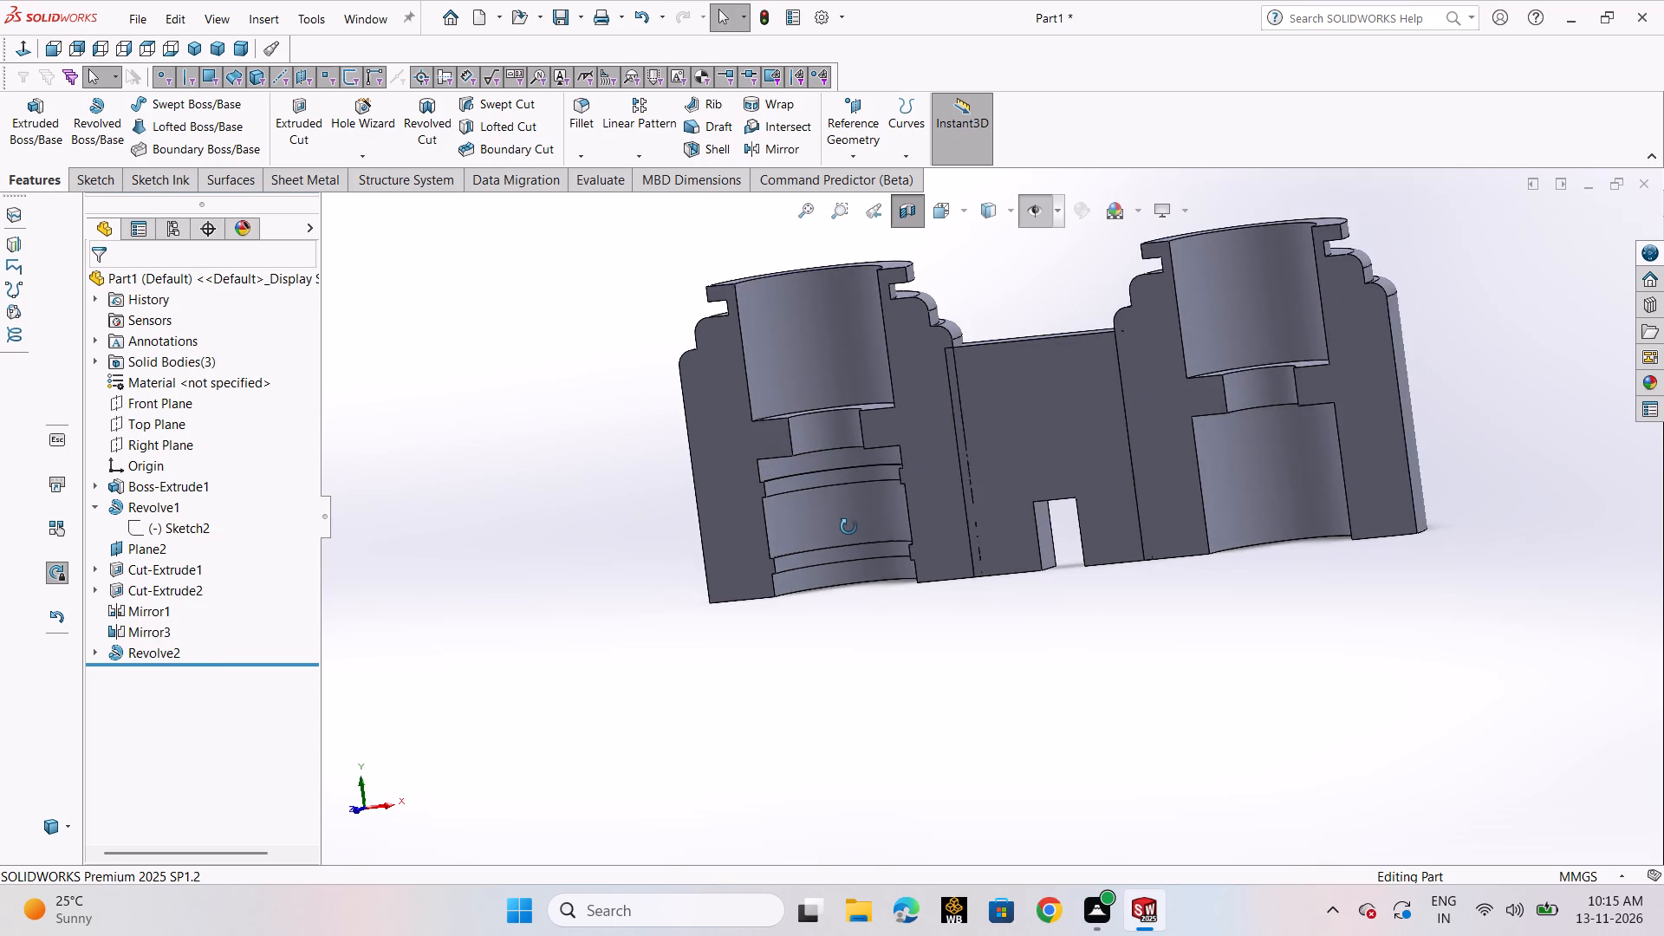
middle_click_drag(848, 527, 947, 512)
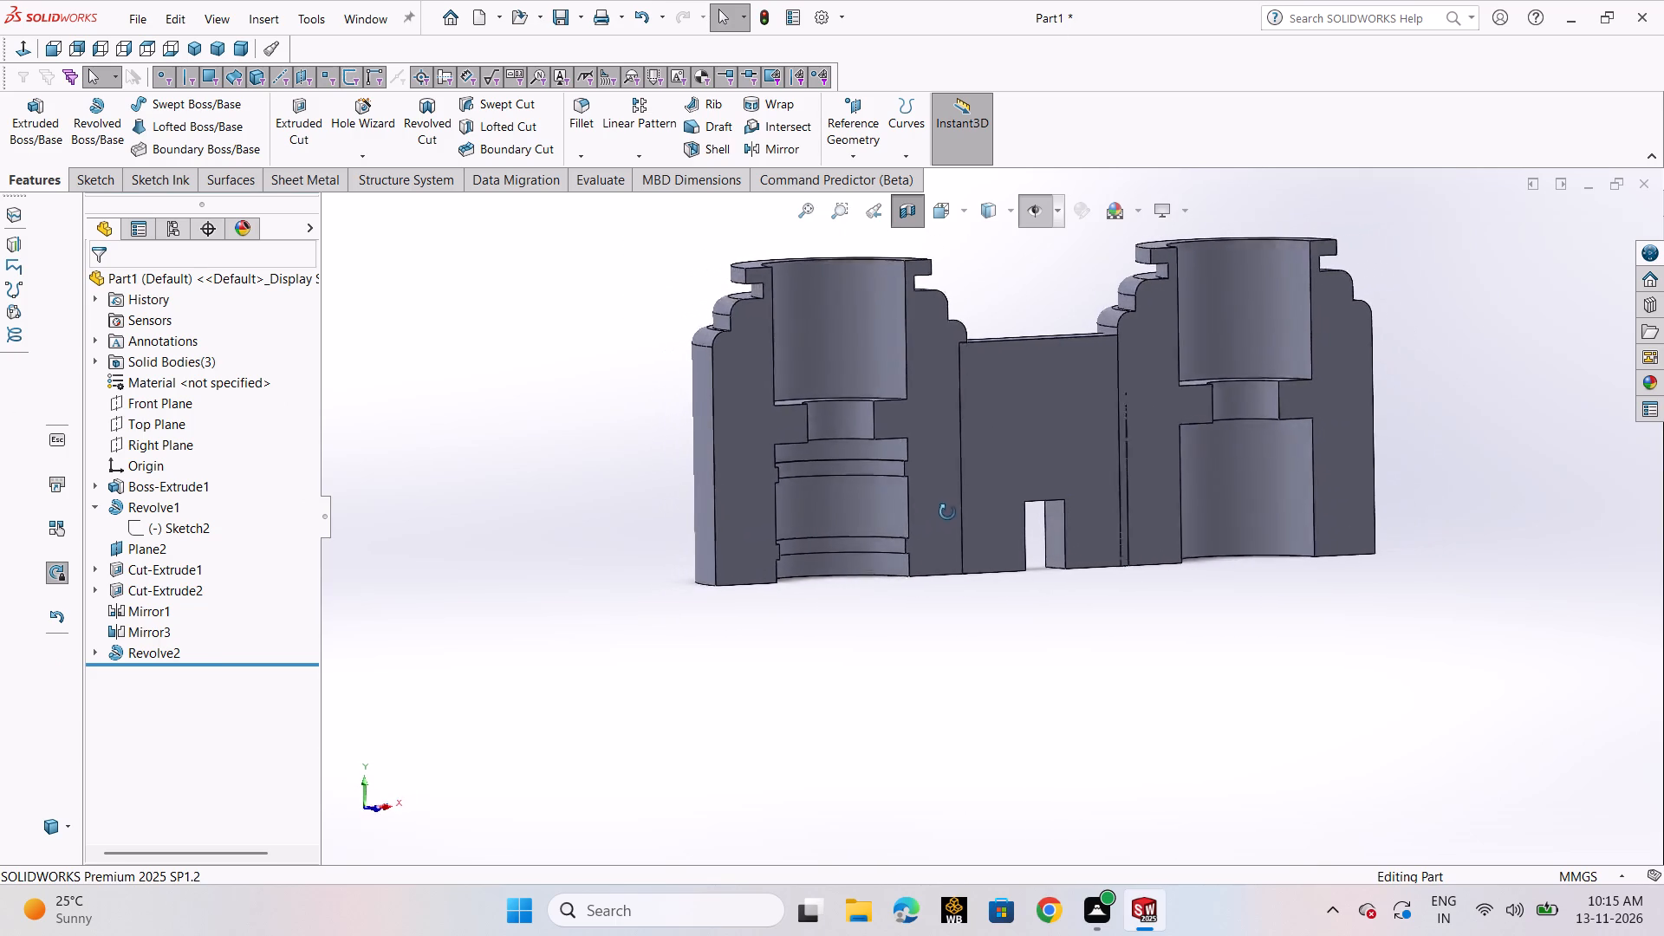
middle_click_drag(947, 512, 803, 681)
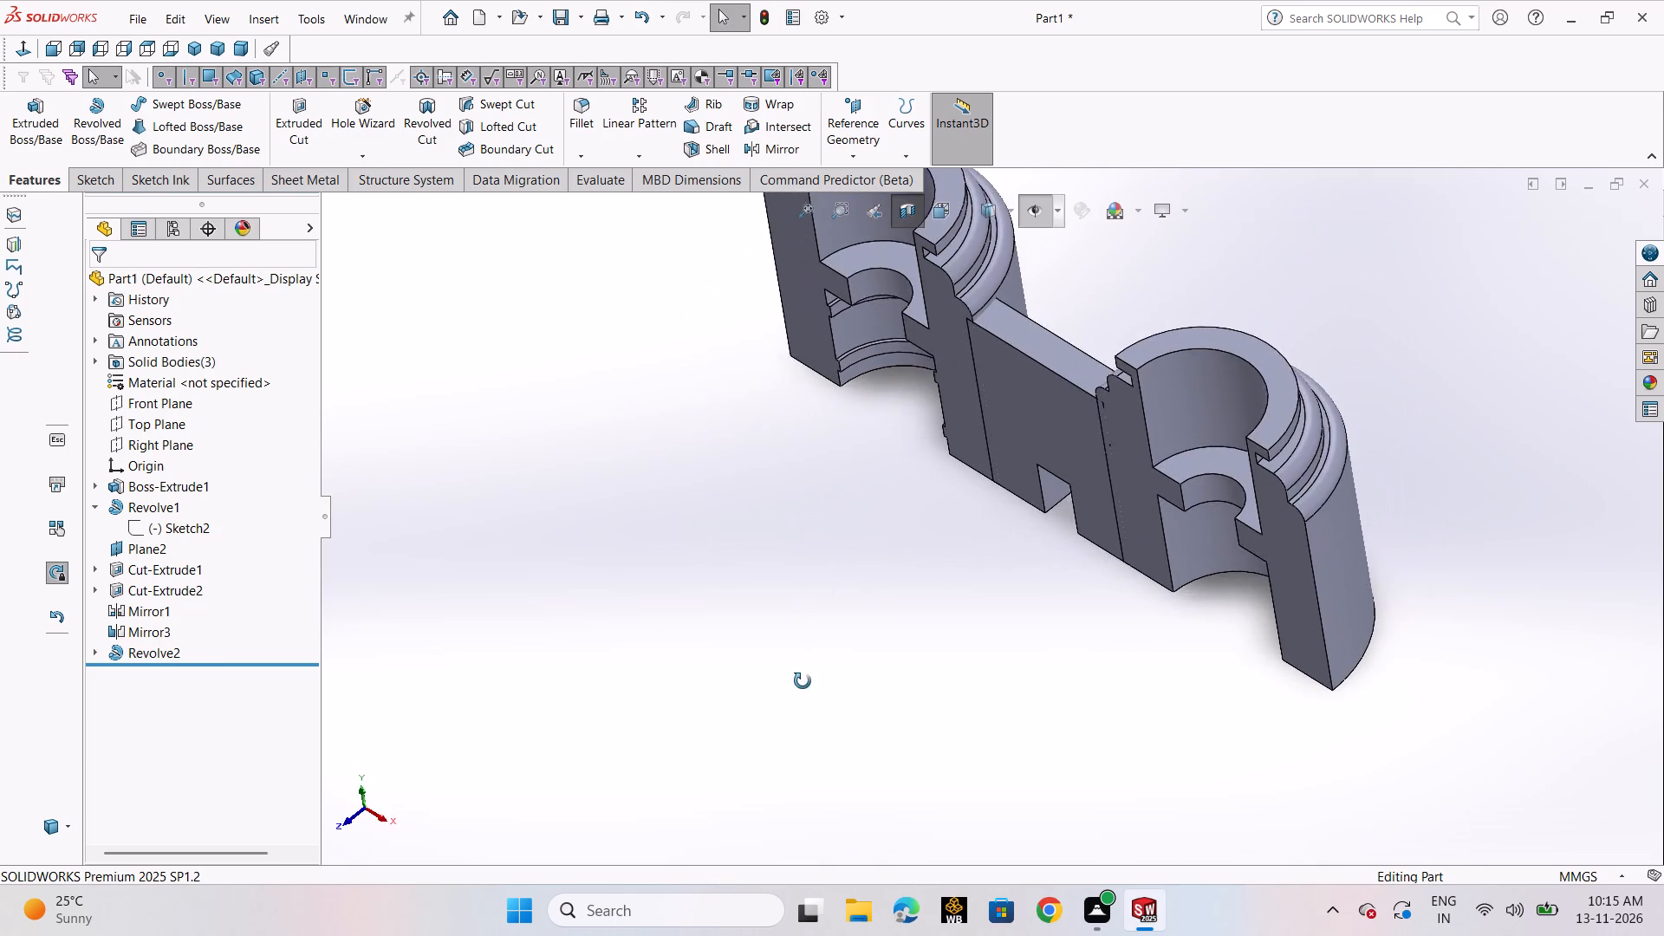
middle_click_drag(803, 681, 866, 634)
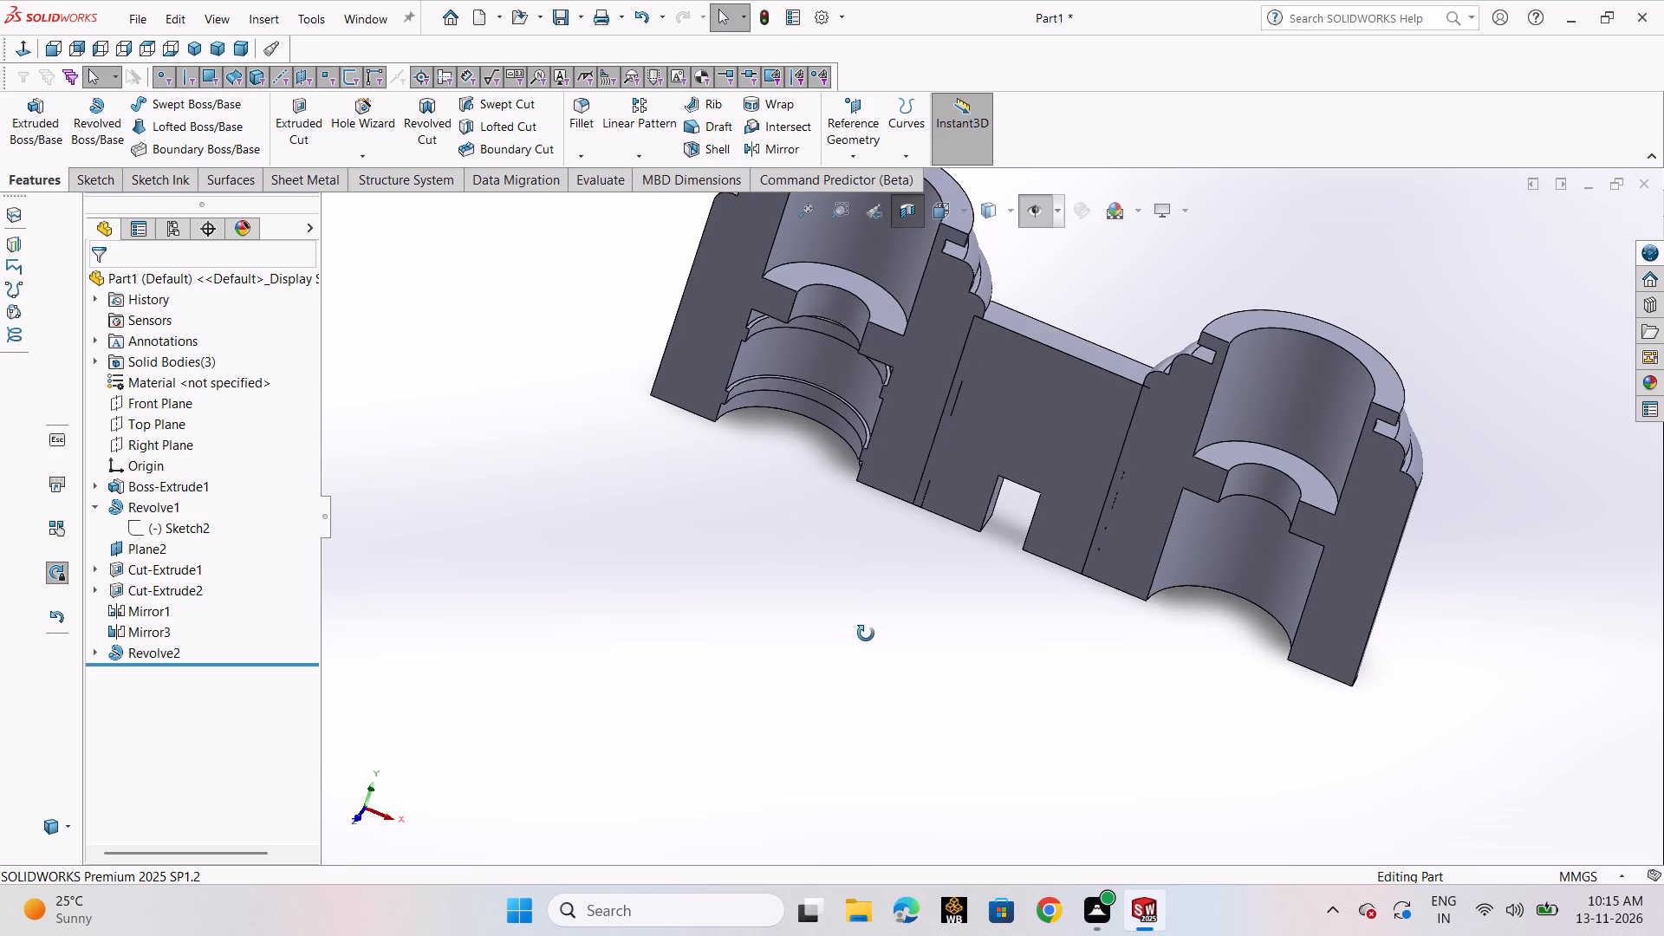
Examine the rings in the left lower bore from several angles, reopening the groove revolve to check its preview against the bore wall.
middle_click_drag(866, 634, 885, 630)
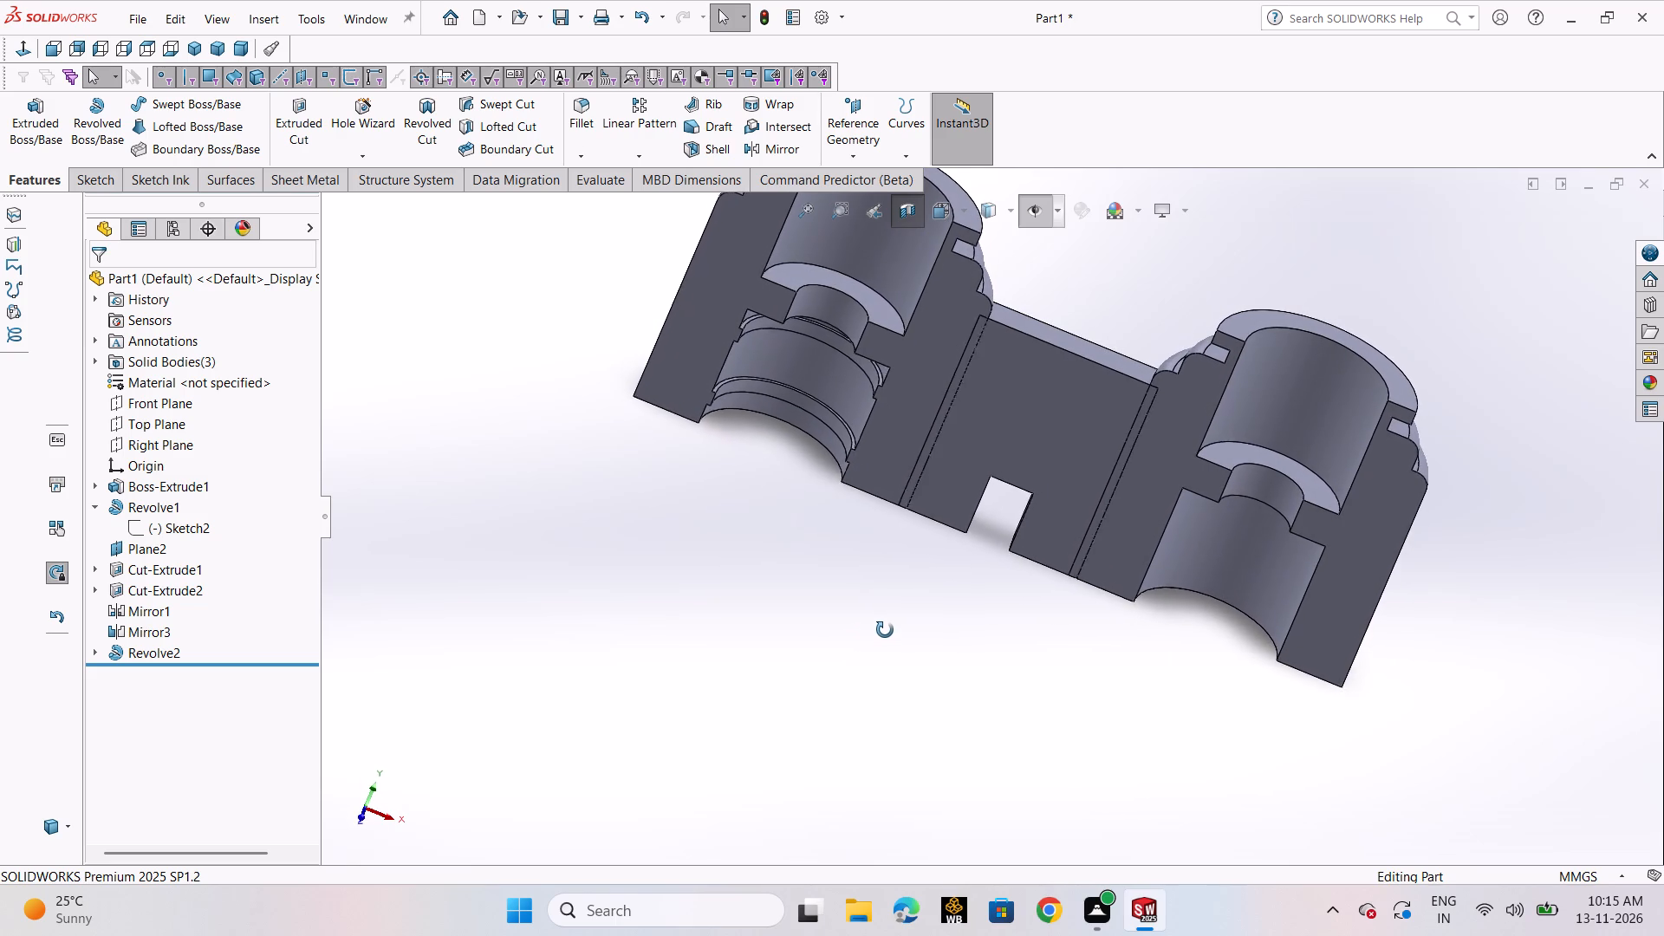
middle_click_drag(885, 630, 900, 628)
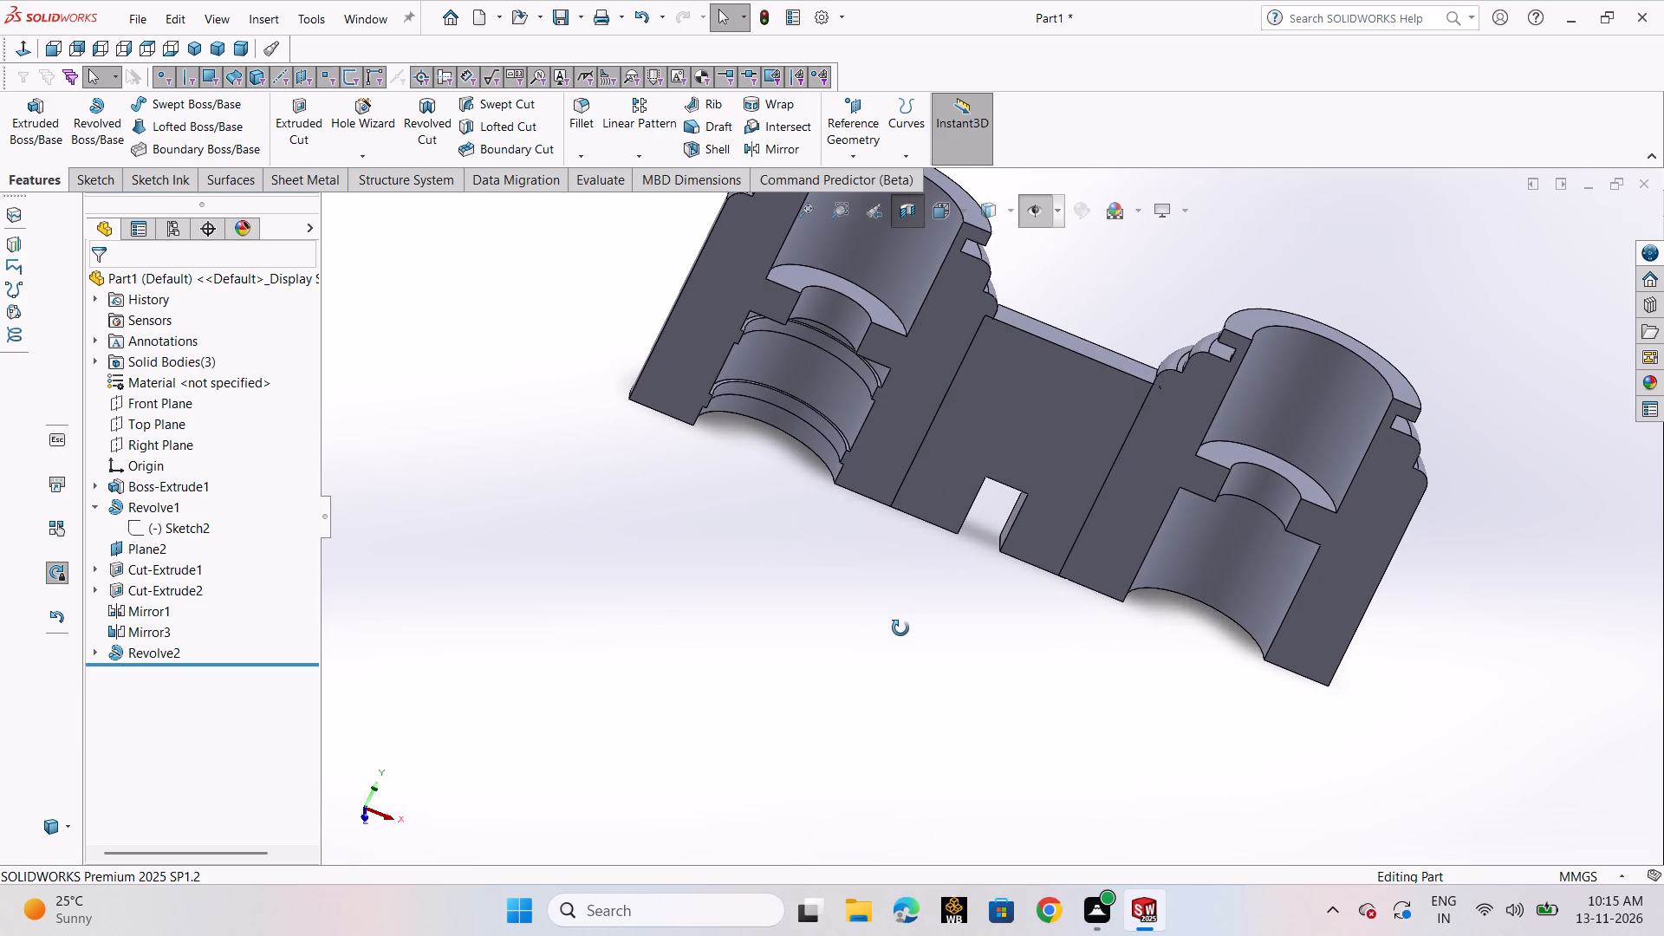
middle_click_drag(900, 628, 861, 562)
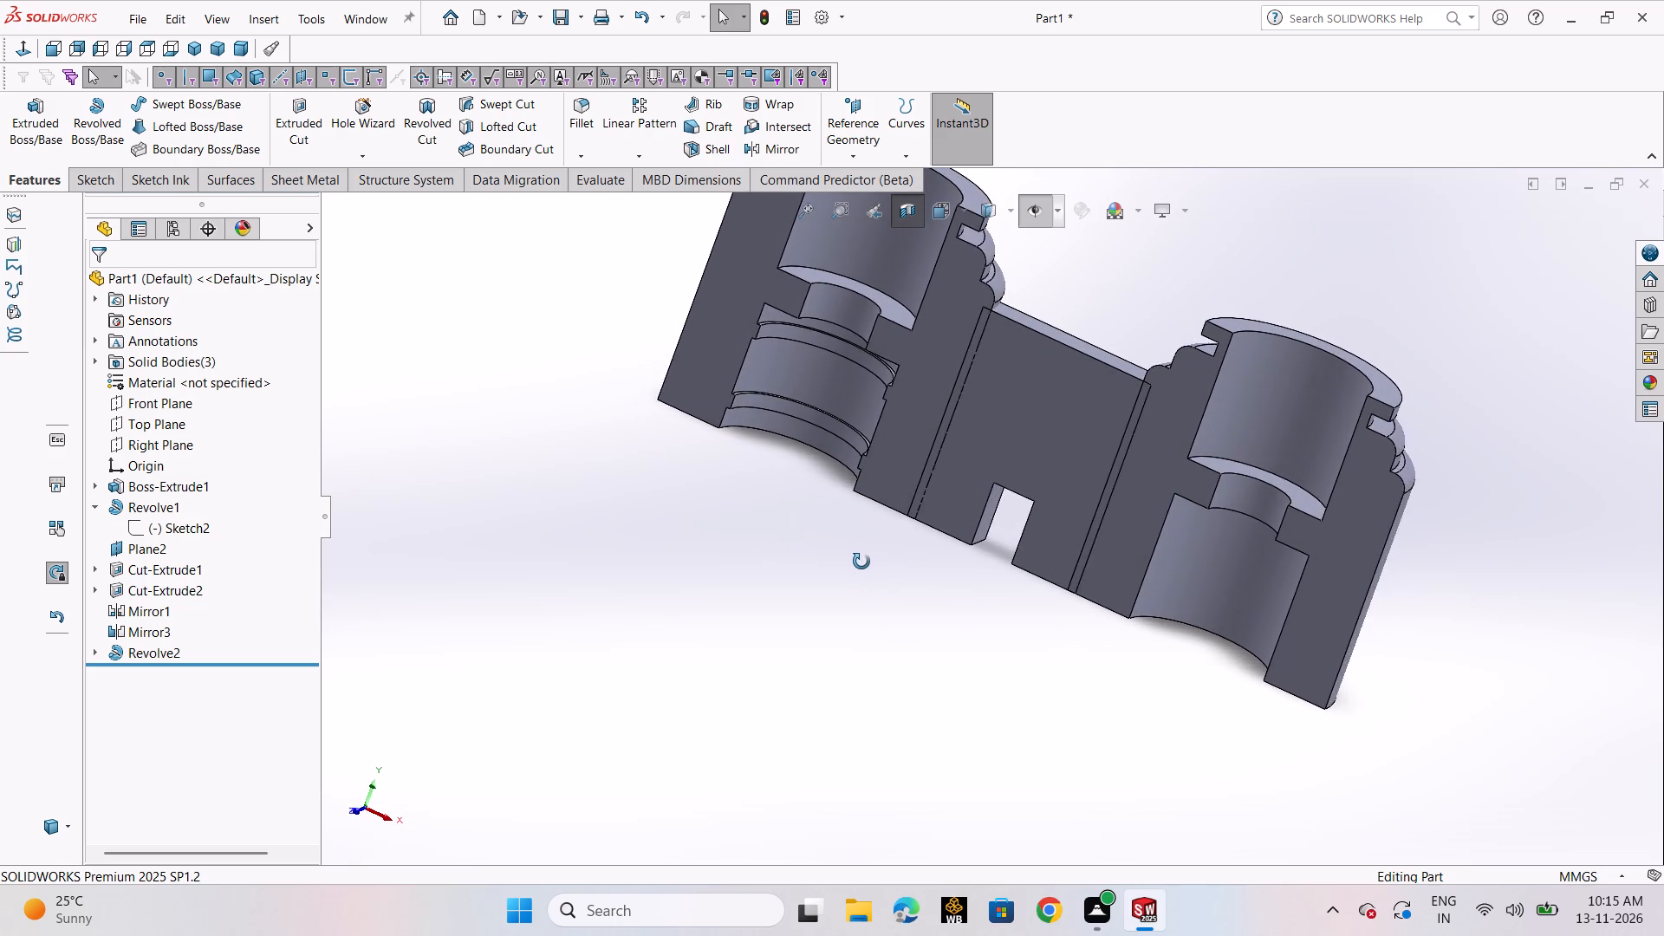
middle_click_drag(861, 562, 856, 589)
scroll(854, 591, "up", 1)
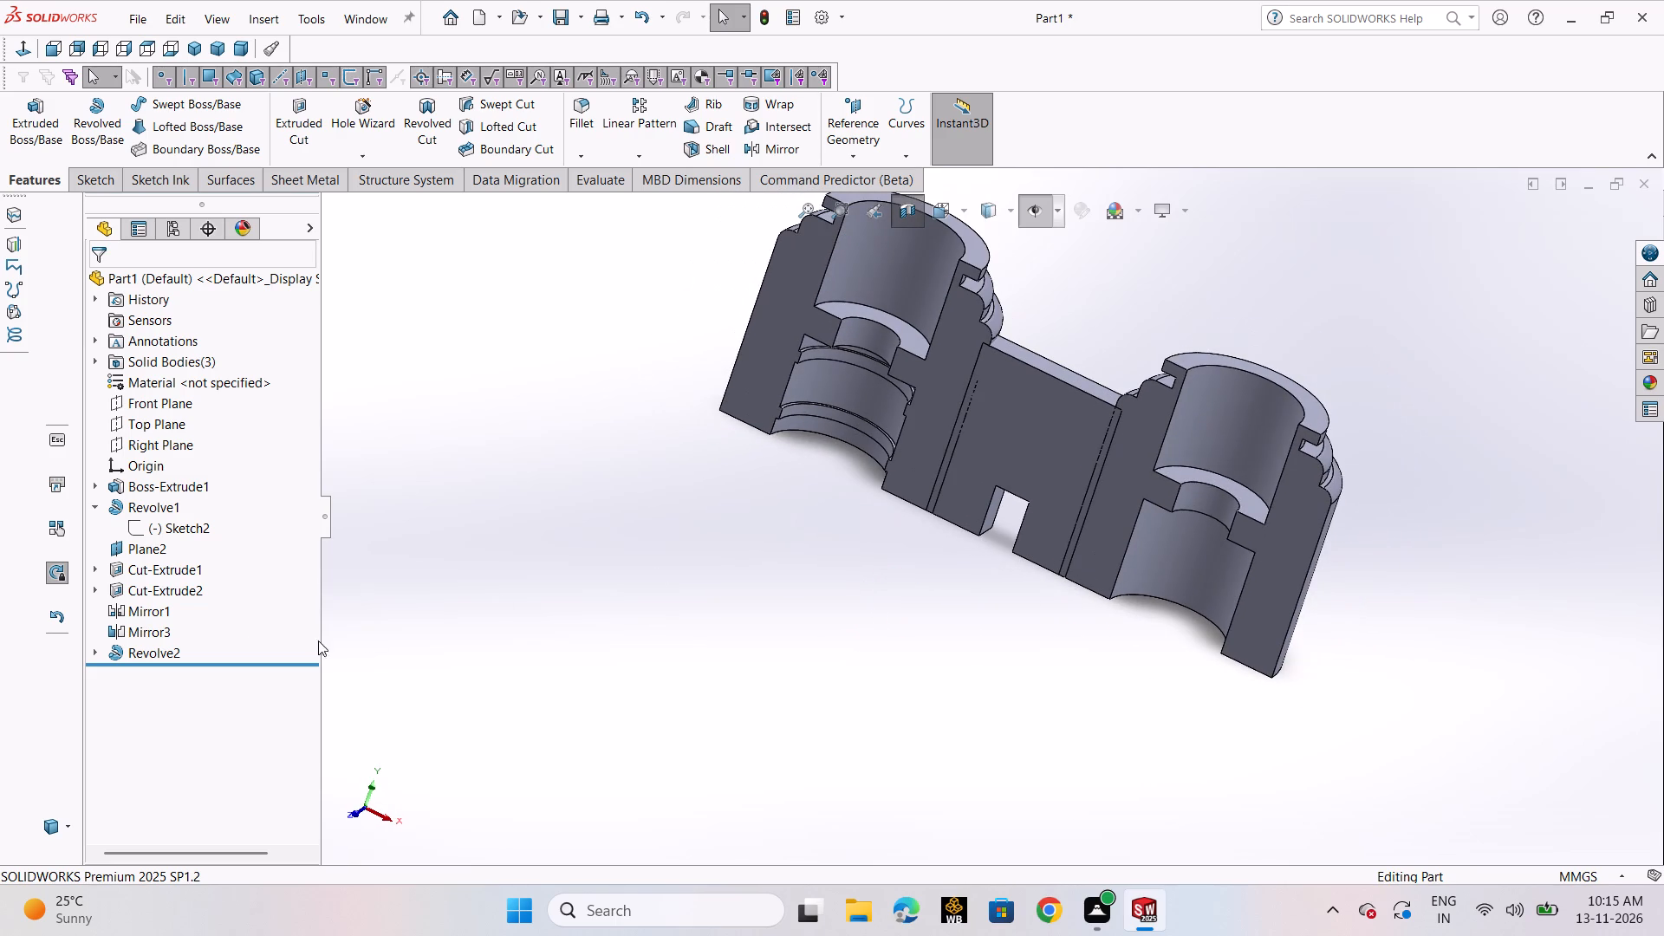
left_click(147, 651)
left_click(172, 589)
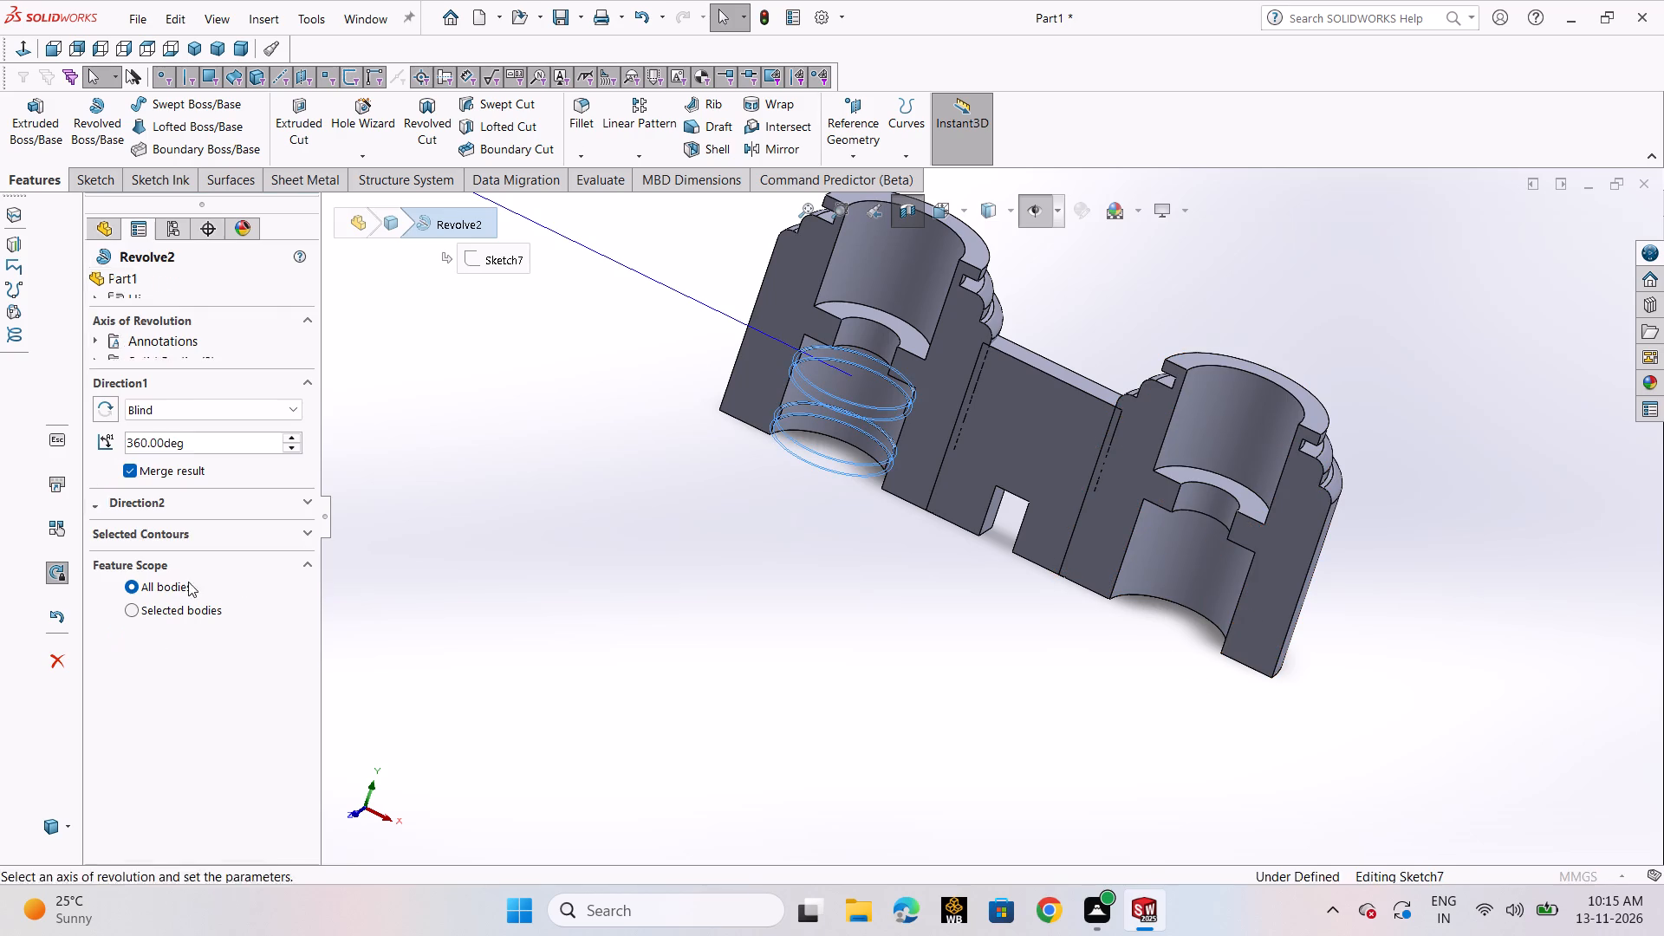
middle_click_drag(1017, 298, 994, 461)
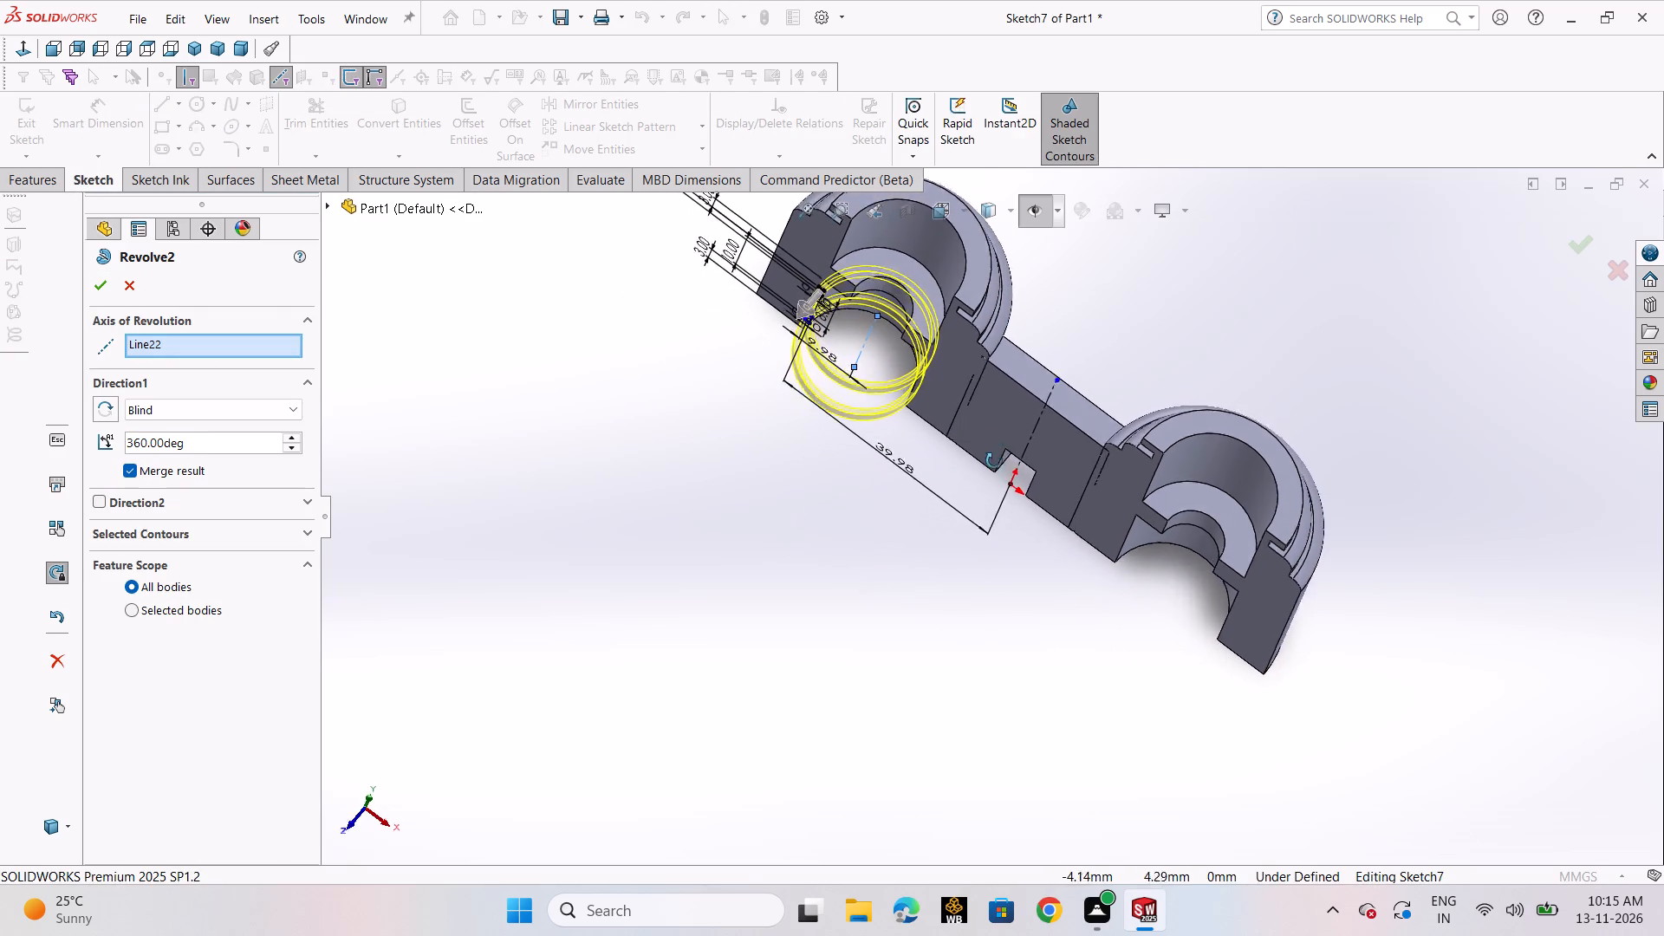
middle_click_drag(994, 461, 995, 496)
scroll(940, 359, "down", 10)
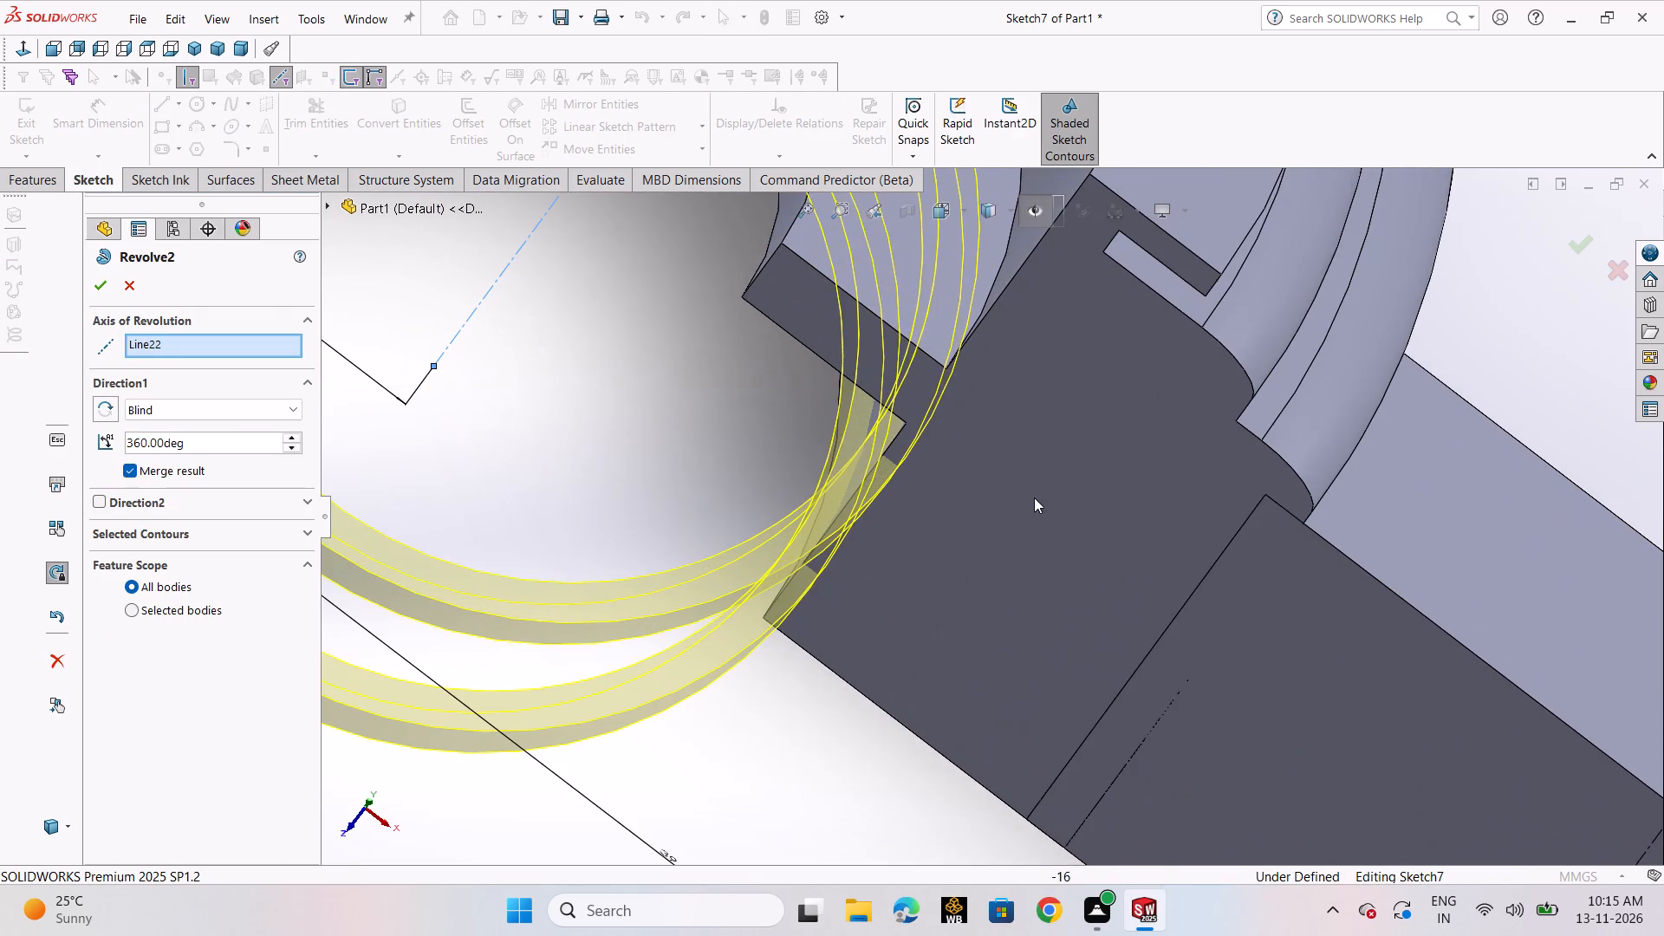
middle_click_drag(1034, 500, 1042, 497)
scroll(1042, 497, "up", 7)
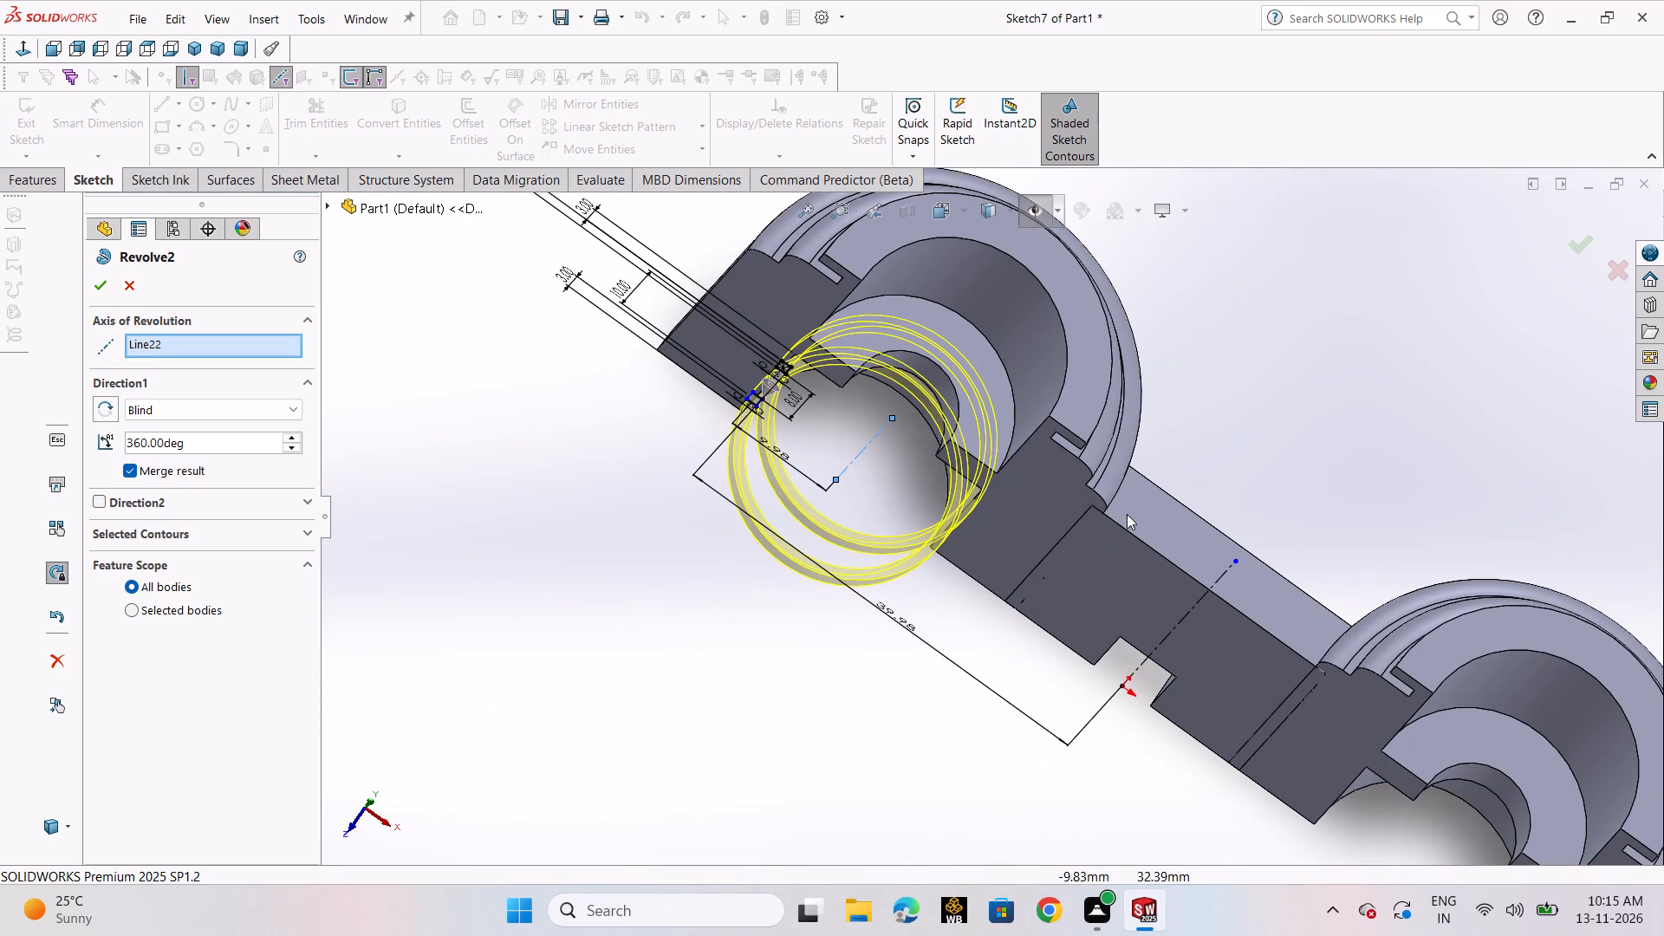
middle_click_drag(1150, 458, 1191, 284)
scroll(1148, 453, "up", 1)
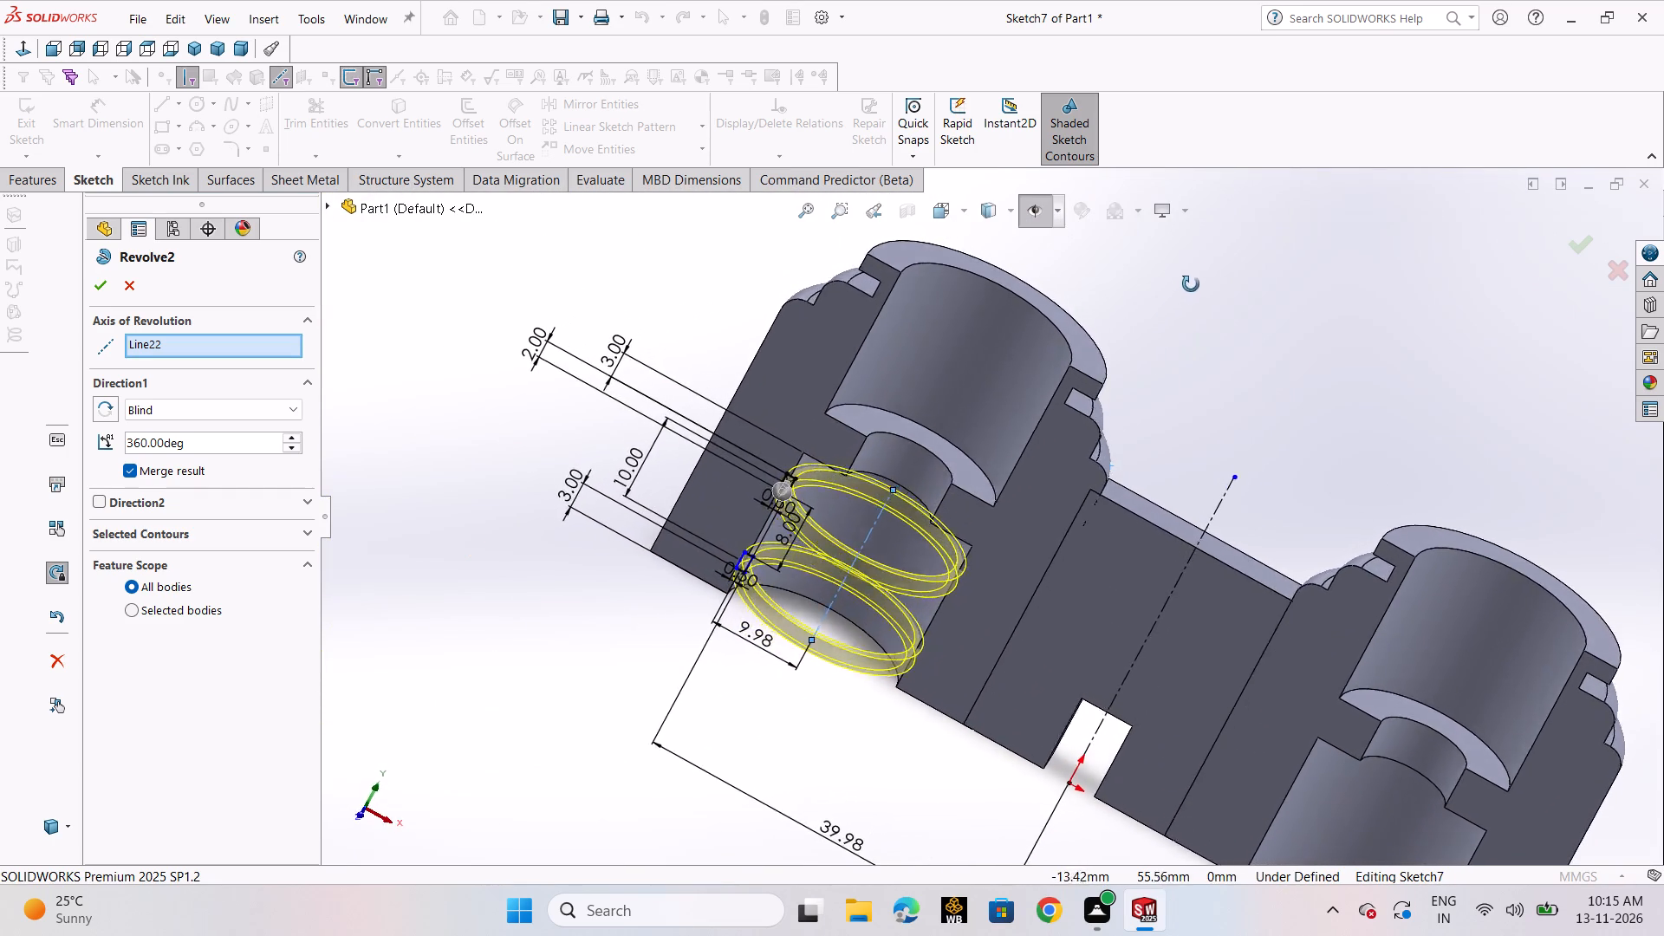
middle_click_drag(1191, 284, 1198, 259)
scroll(1030, 529, "down", 3)
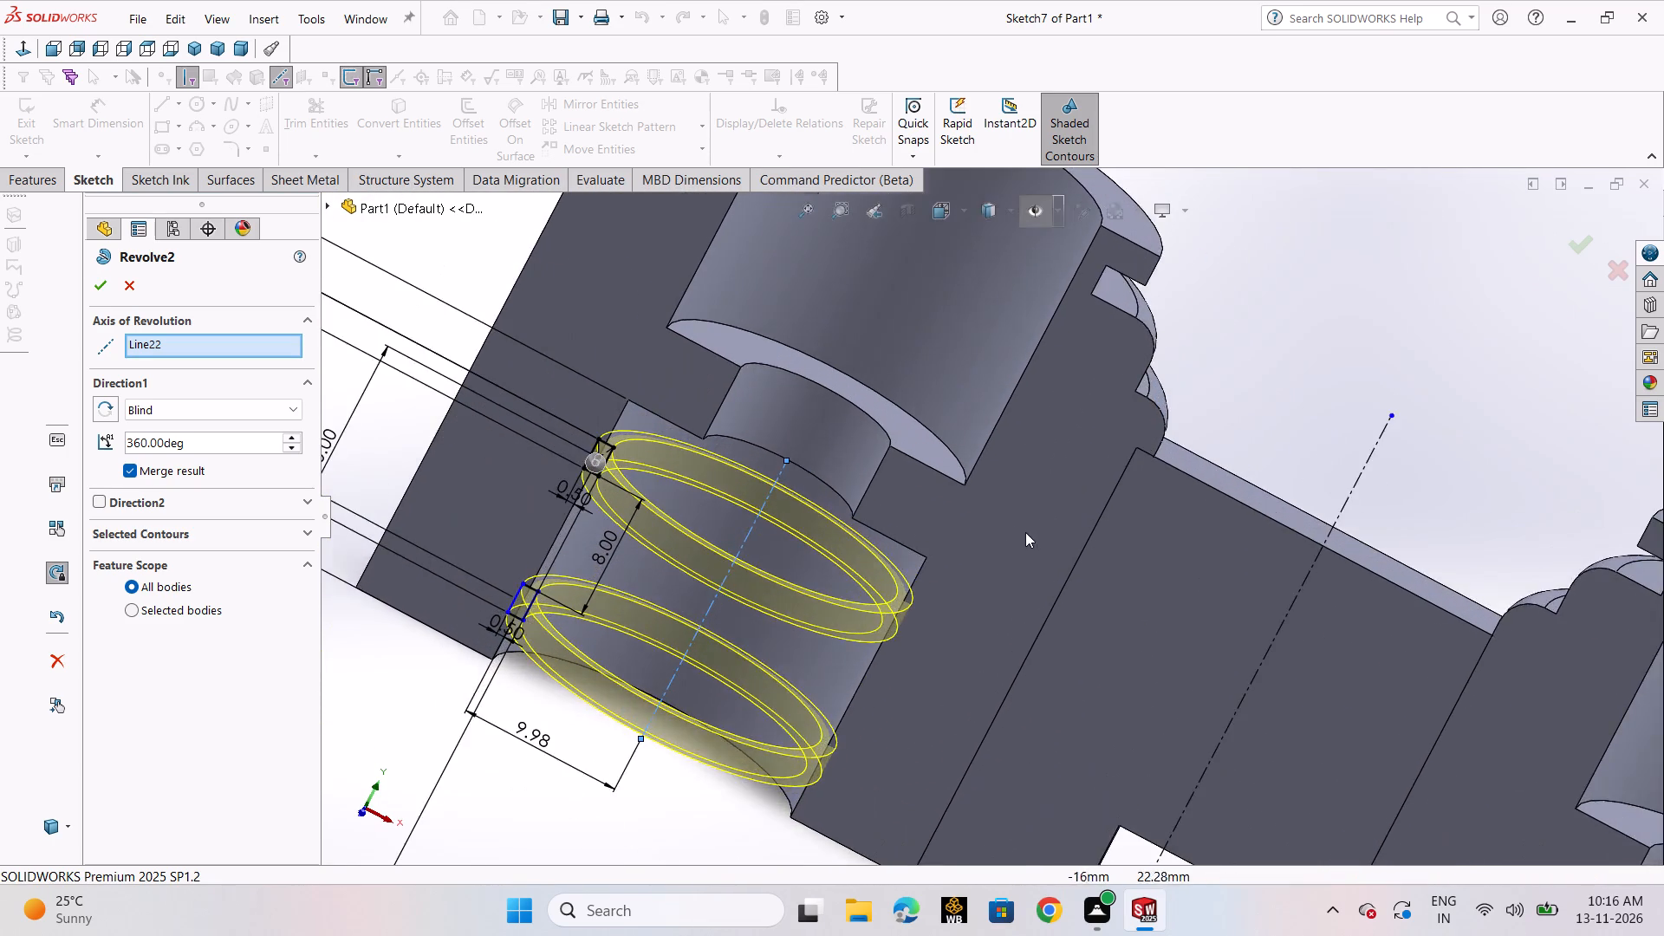
scroll(1001, 547, "down", 2)
scroll(1037, 612, "up", 3)
middle_click_drag(1019, 574, 1004, 495)
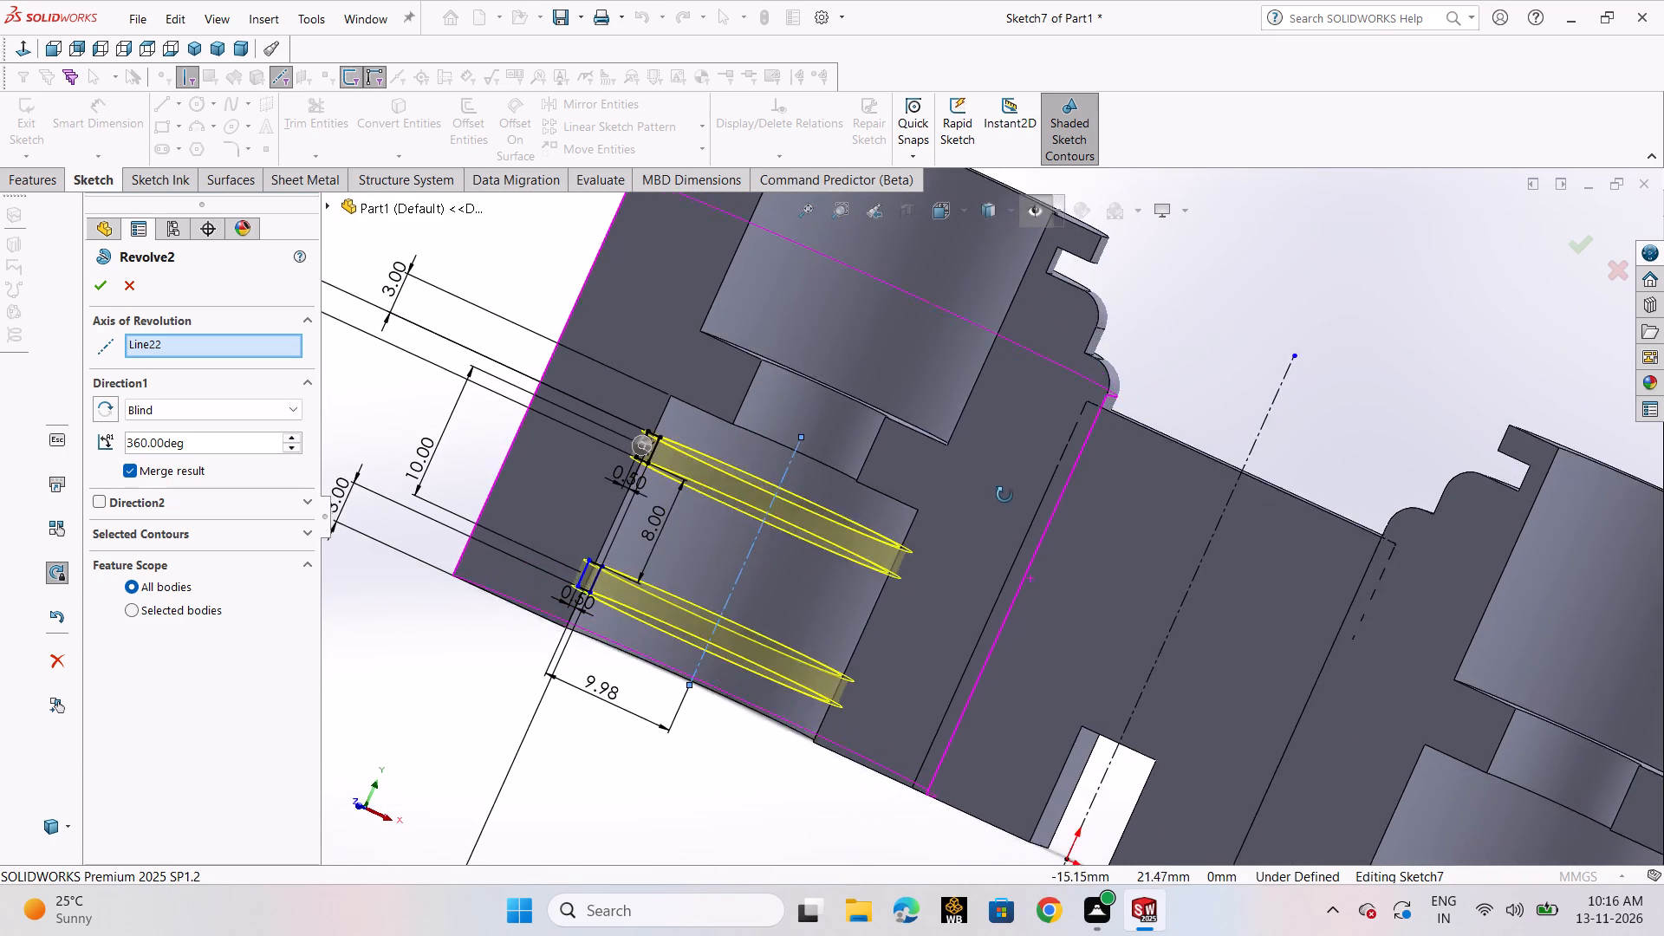
middle_click_drag(1004, 495, 1046, 544)
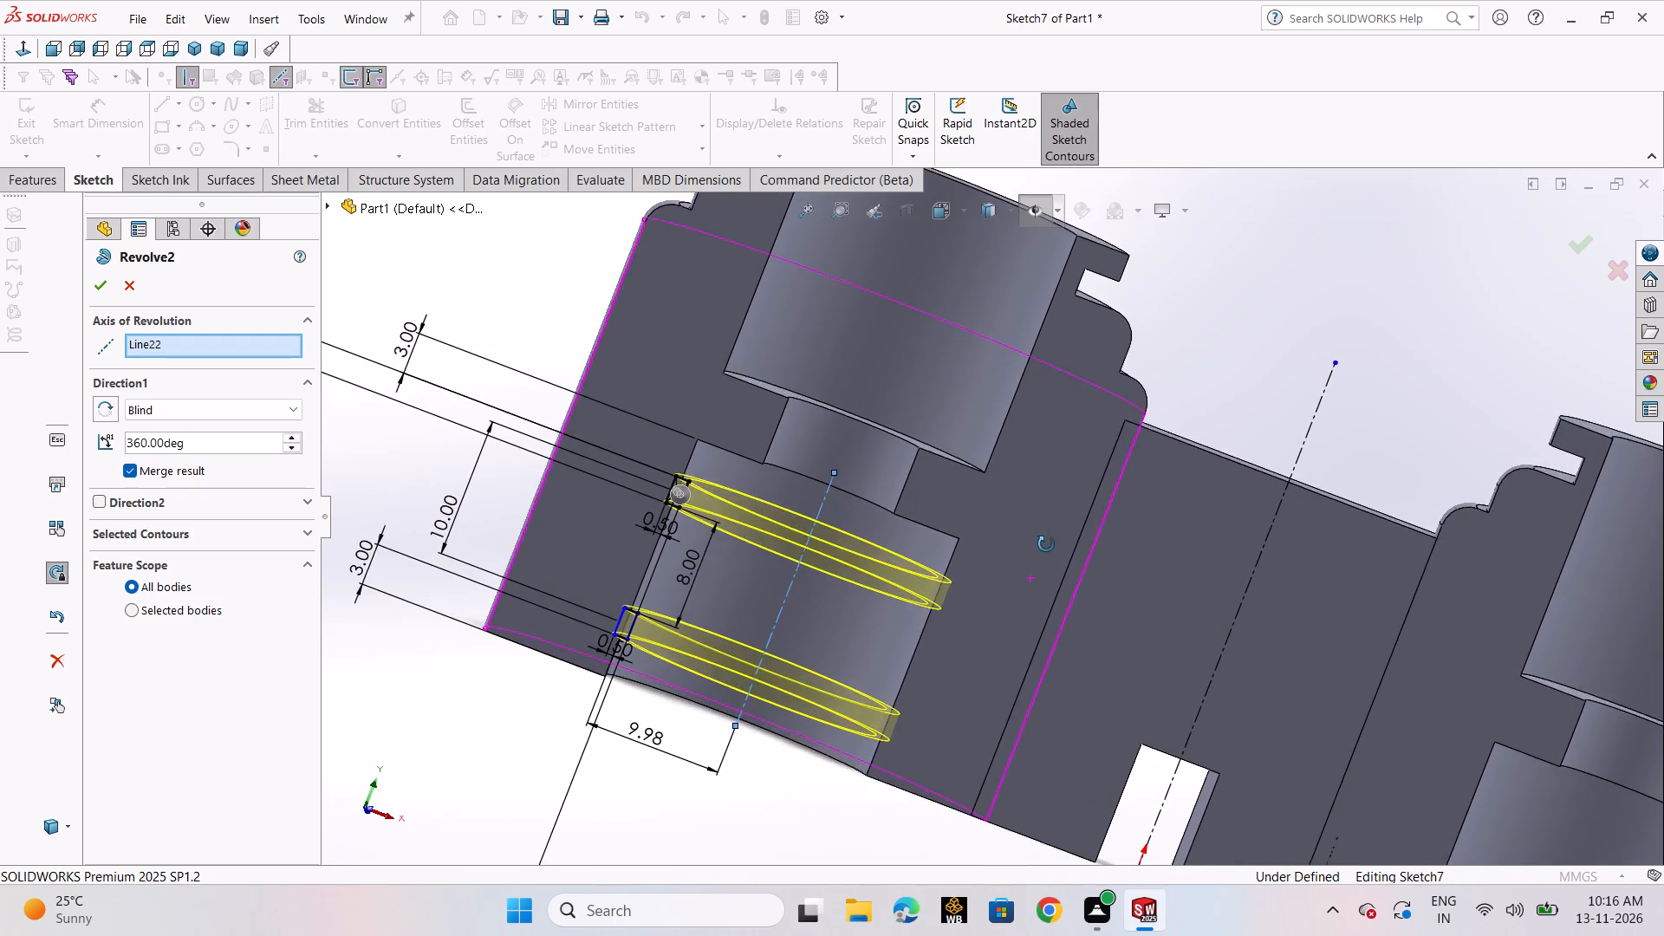
middle_click_drag(1046, 544, 1039, 542)
scroll(1039, 542, "up", 1)
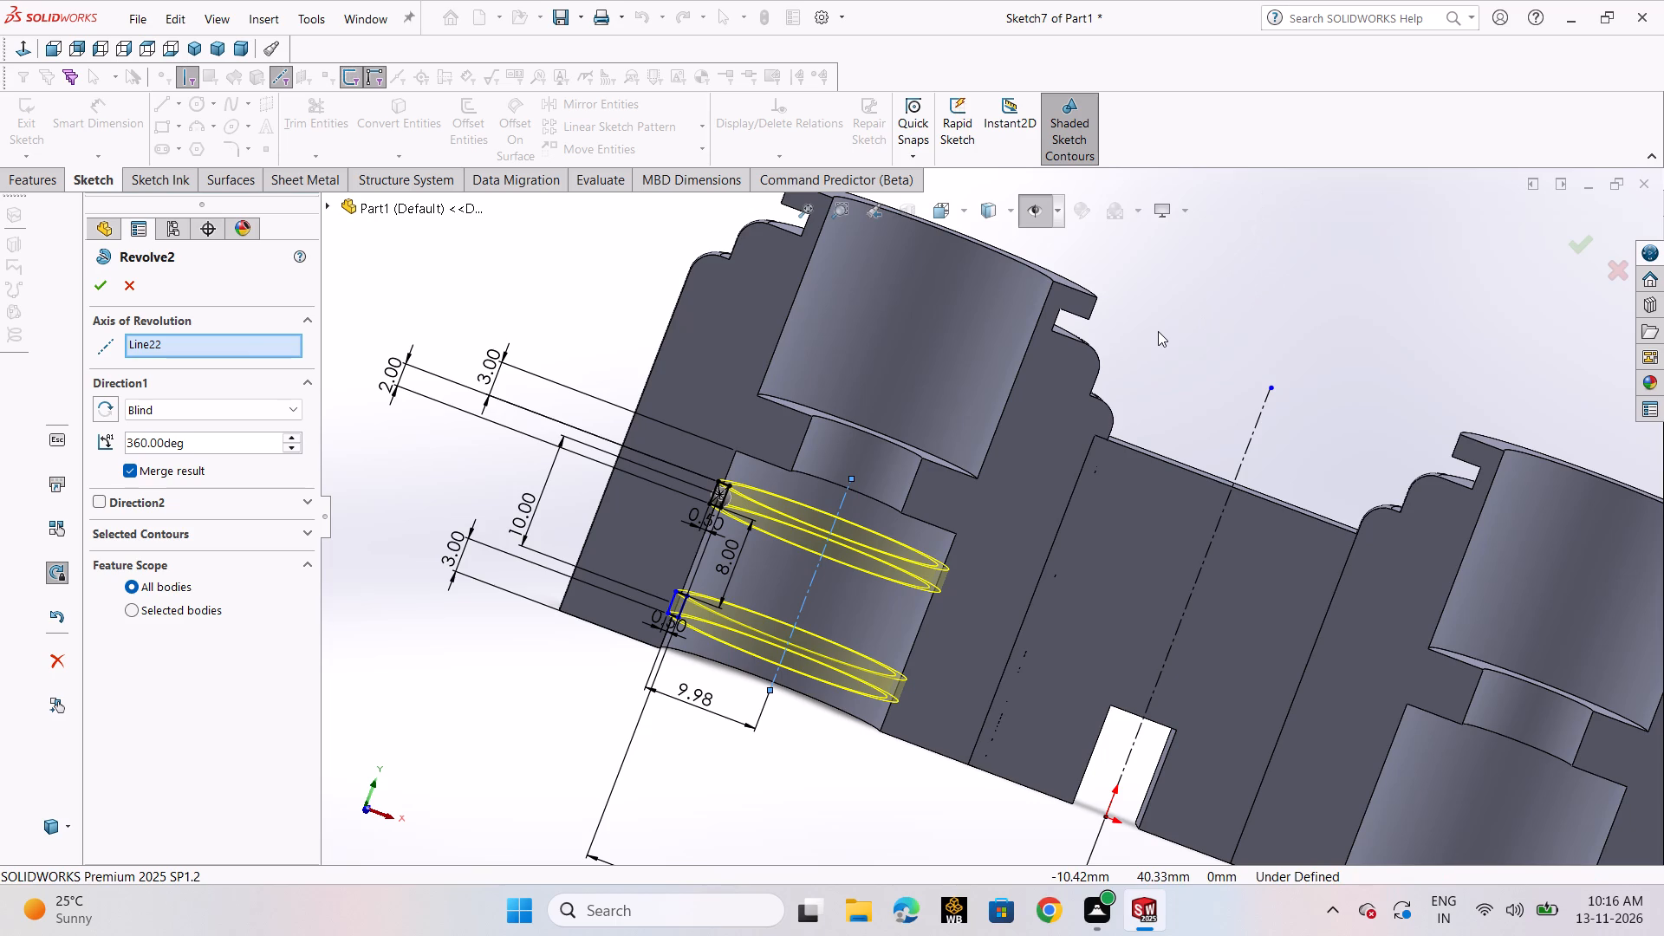
left_click(100, 291)
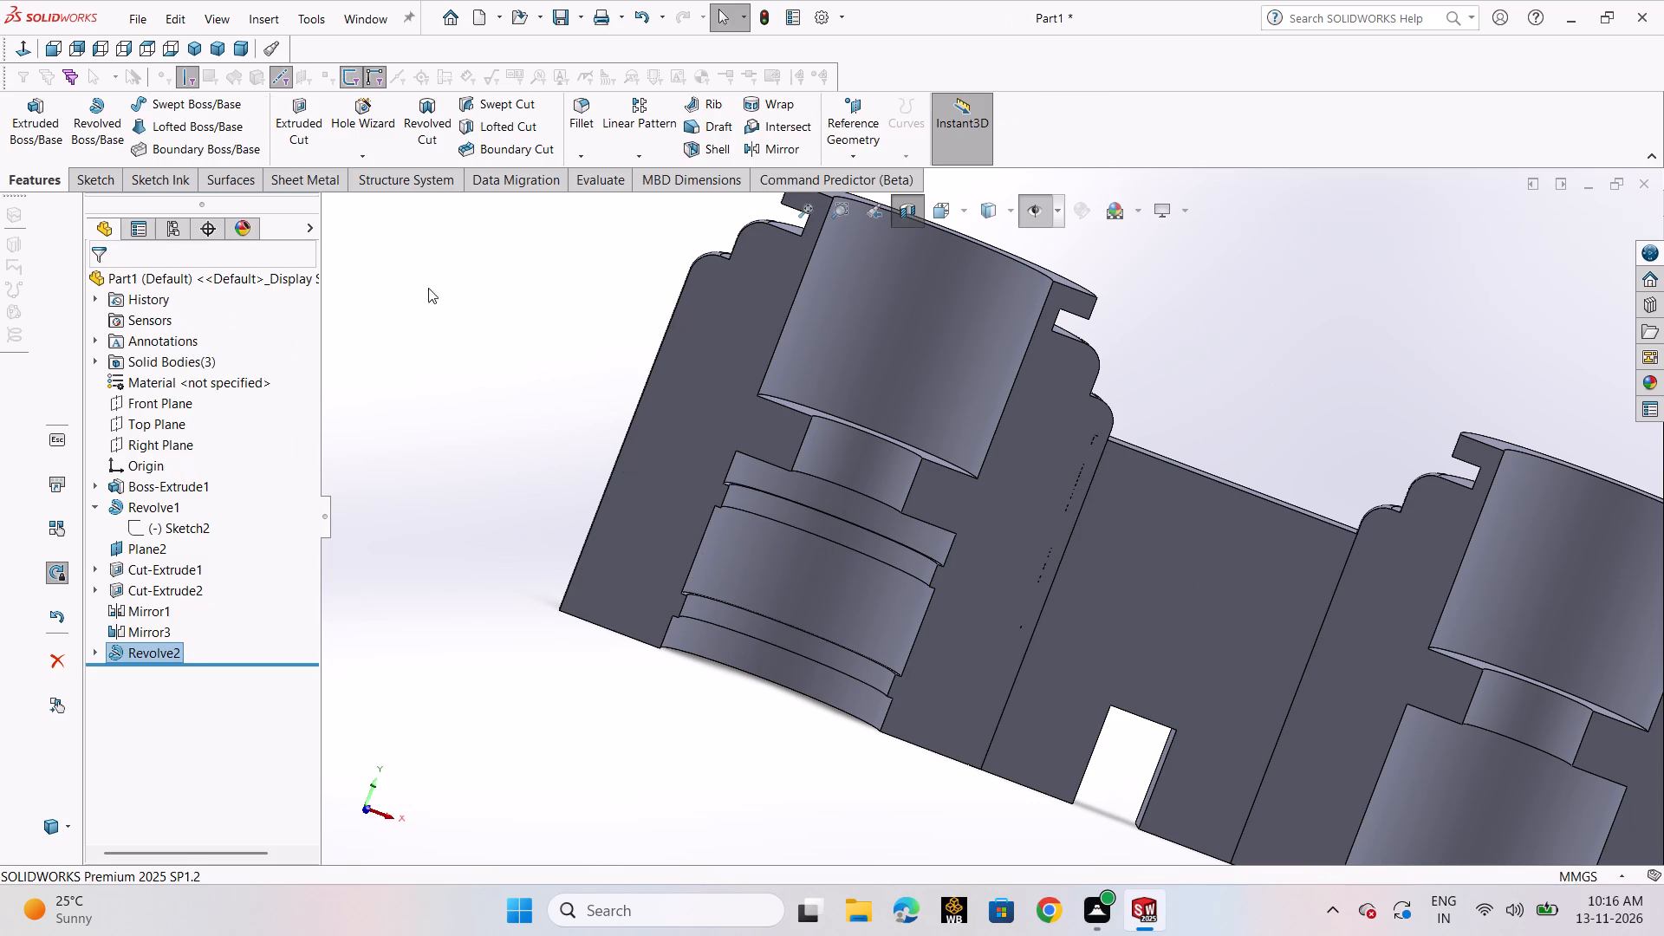
Mirror the lower bore's groove revolve about Plane2 into the left upper bore.
left_click(503, 314)
scroll(718, 296, "up", 3)
middle_click_drag(776, 327, 732, 414)
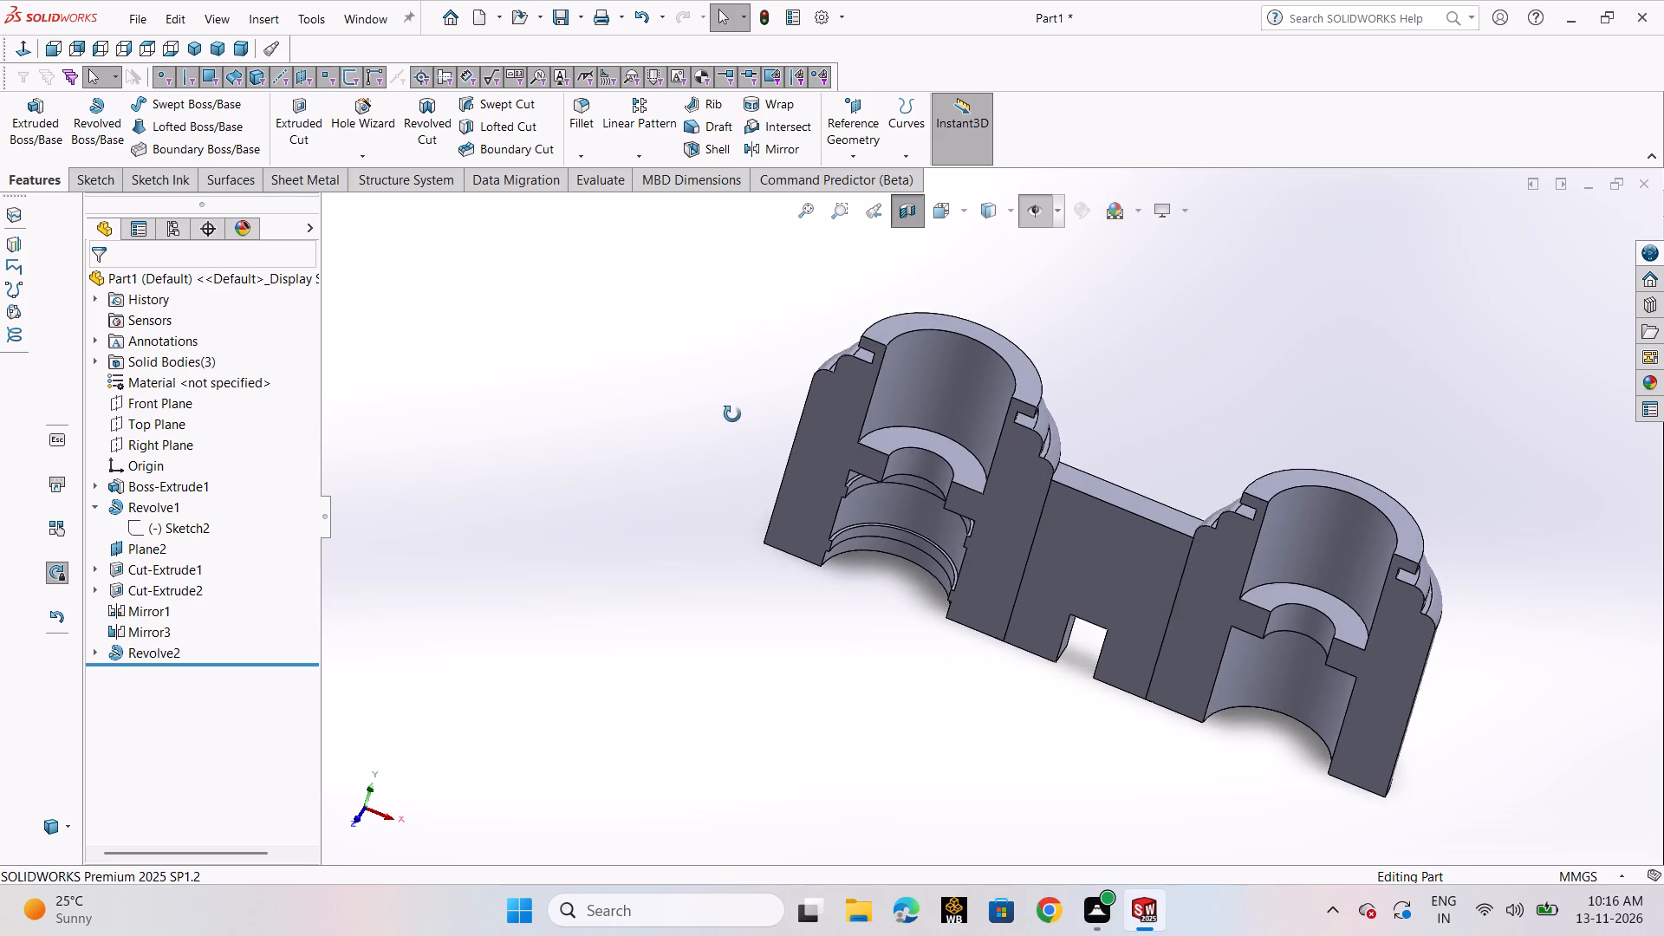
middle_click_drag(732, 414, 732, 400)
scroll(732, 400, "up", 1)
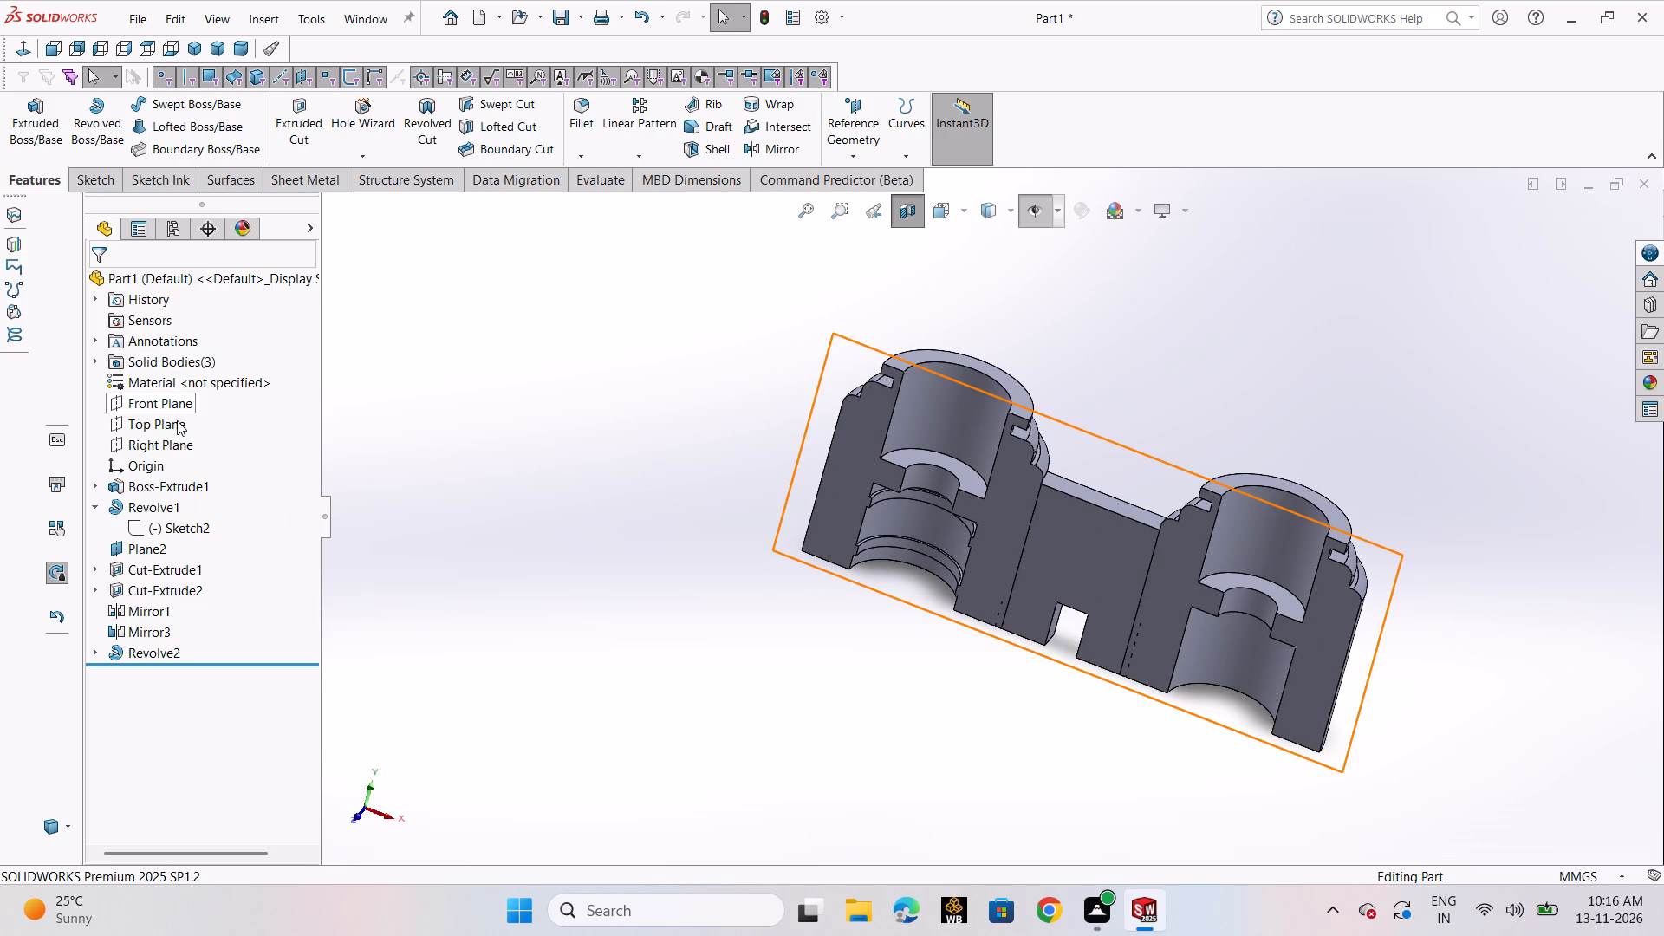
left_click(151, 549)
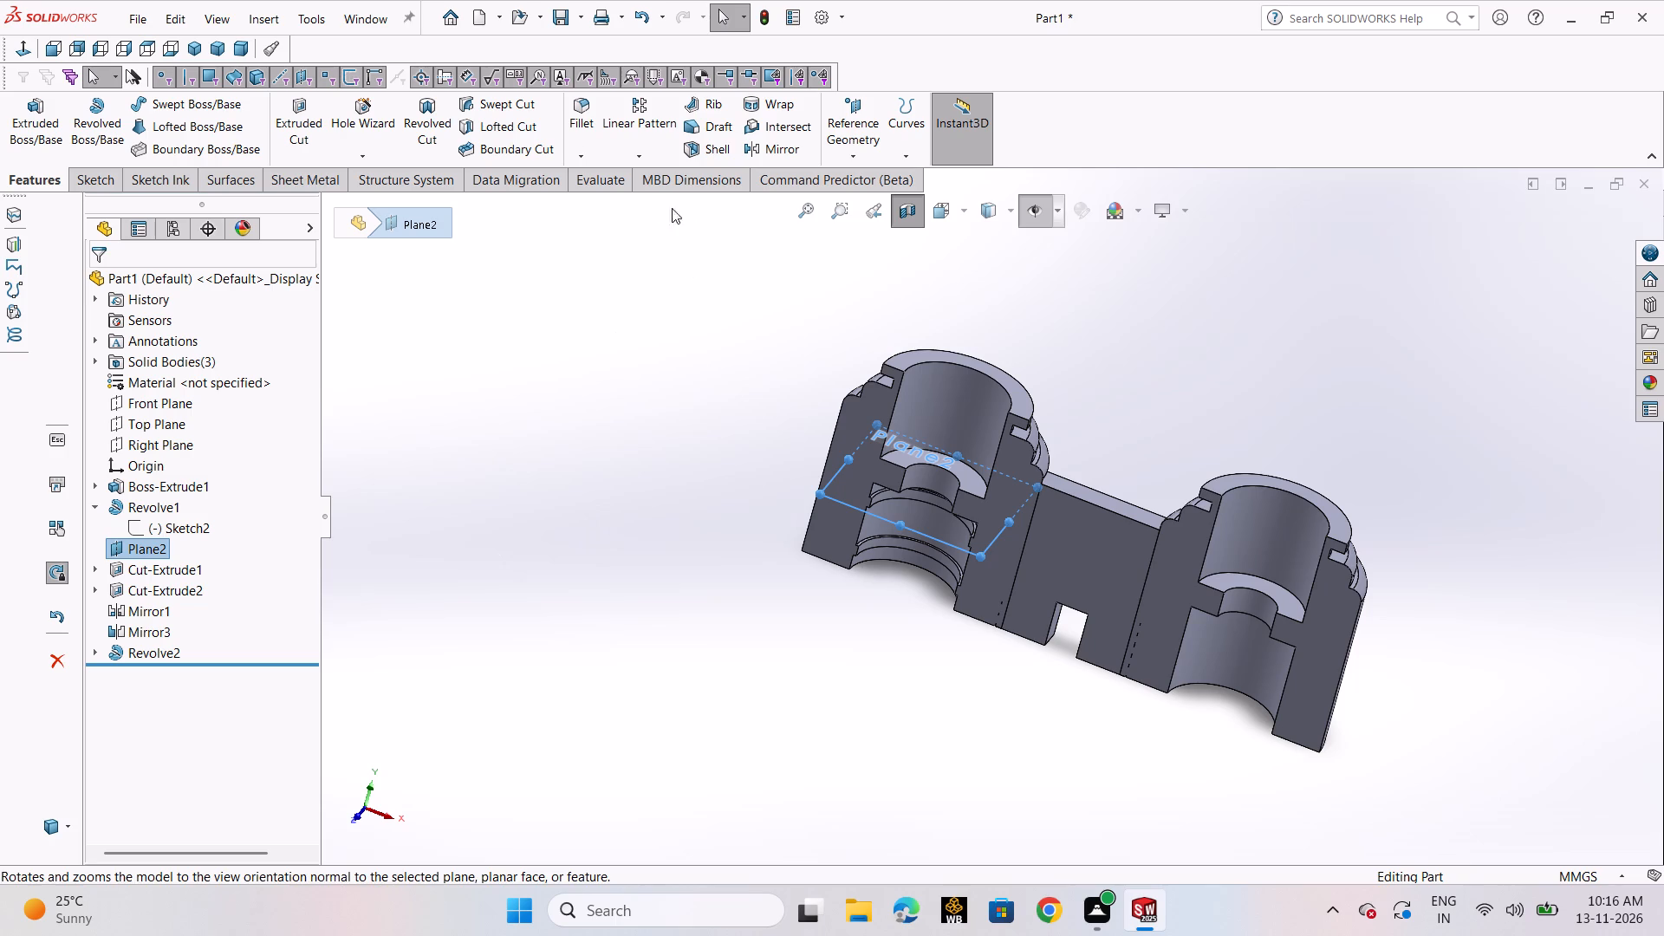
left_click(764, 152)
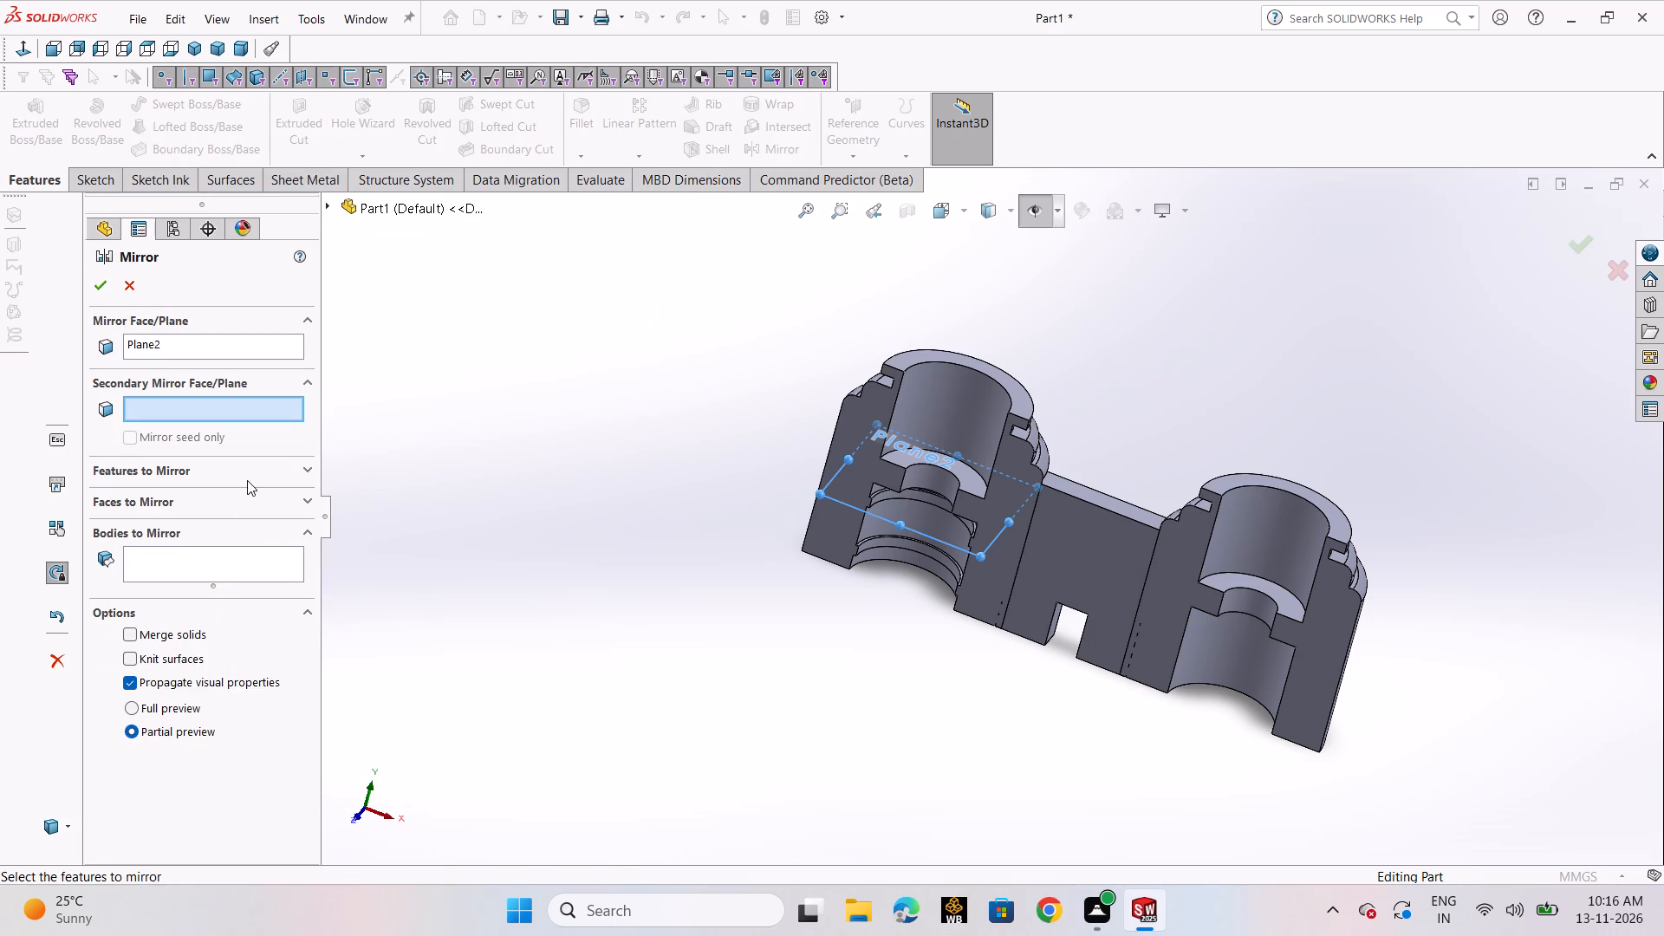
left_click(283, 473)
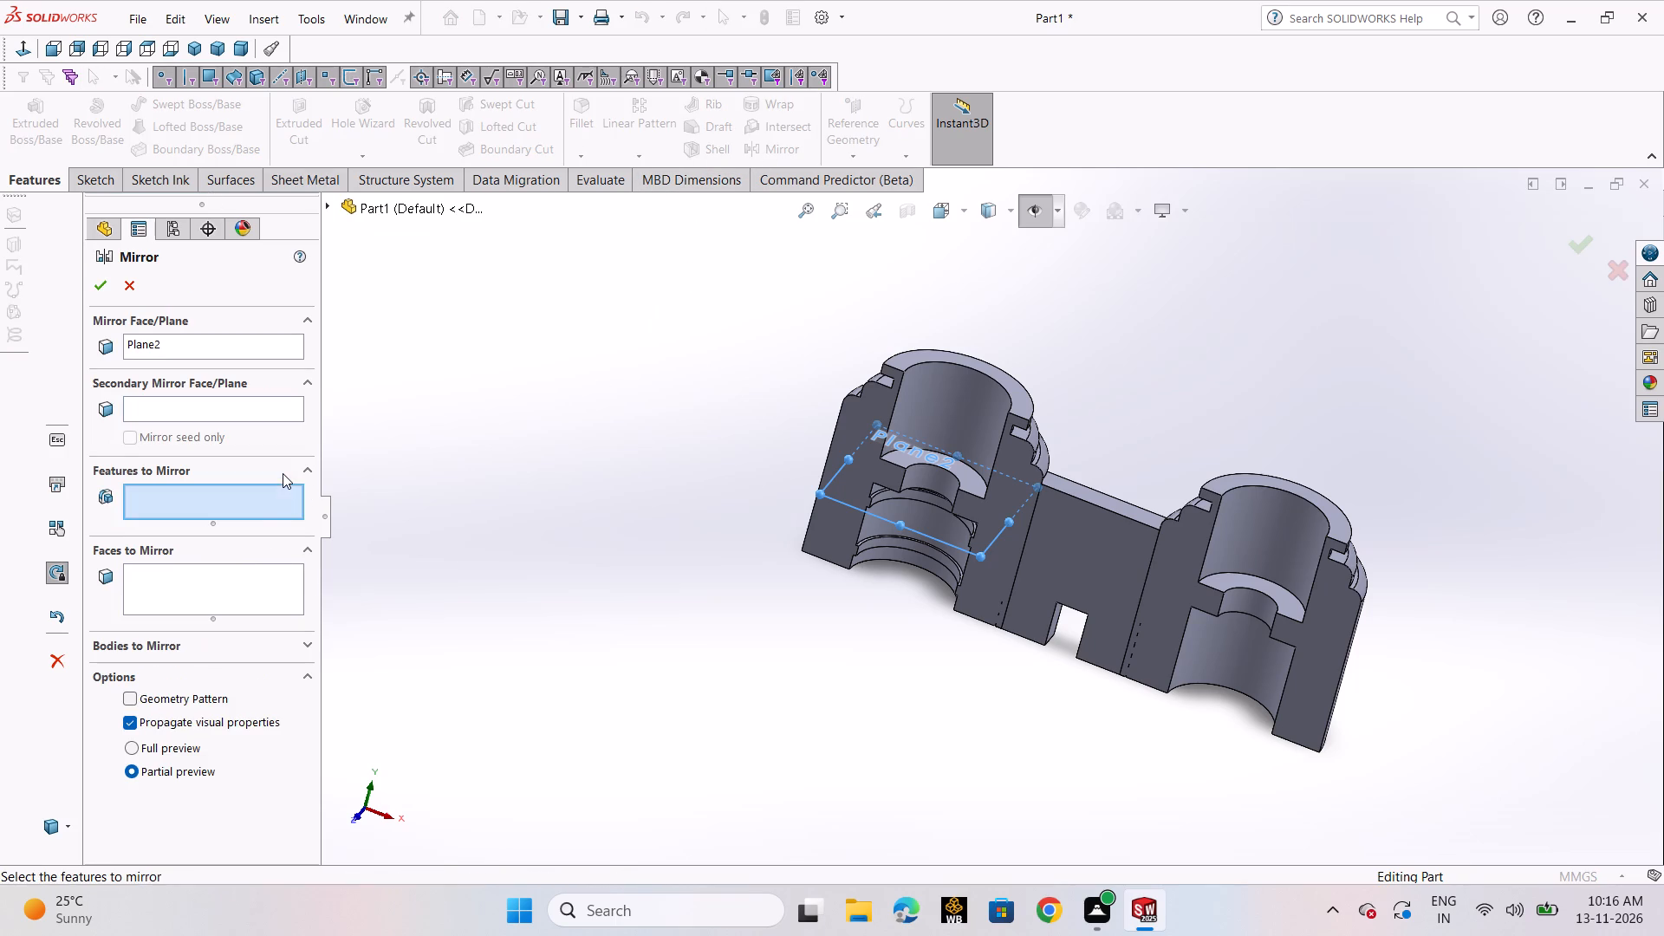
left_click(329, 205)
left_click(371, 563)
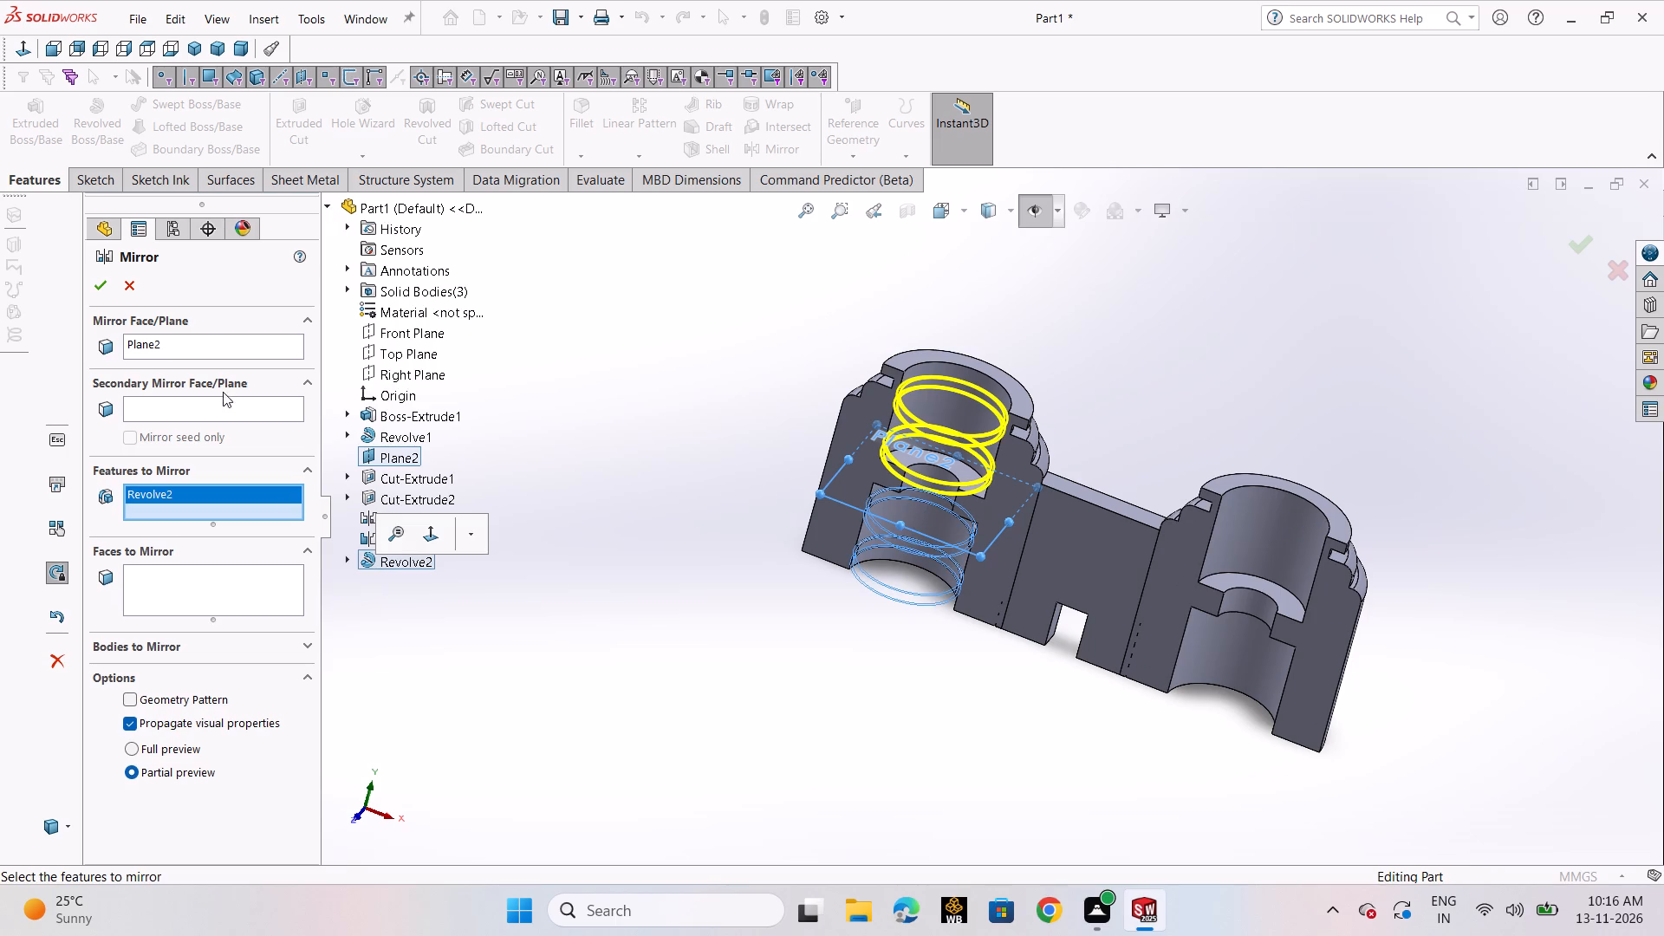
left_click(107, 287)
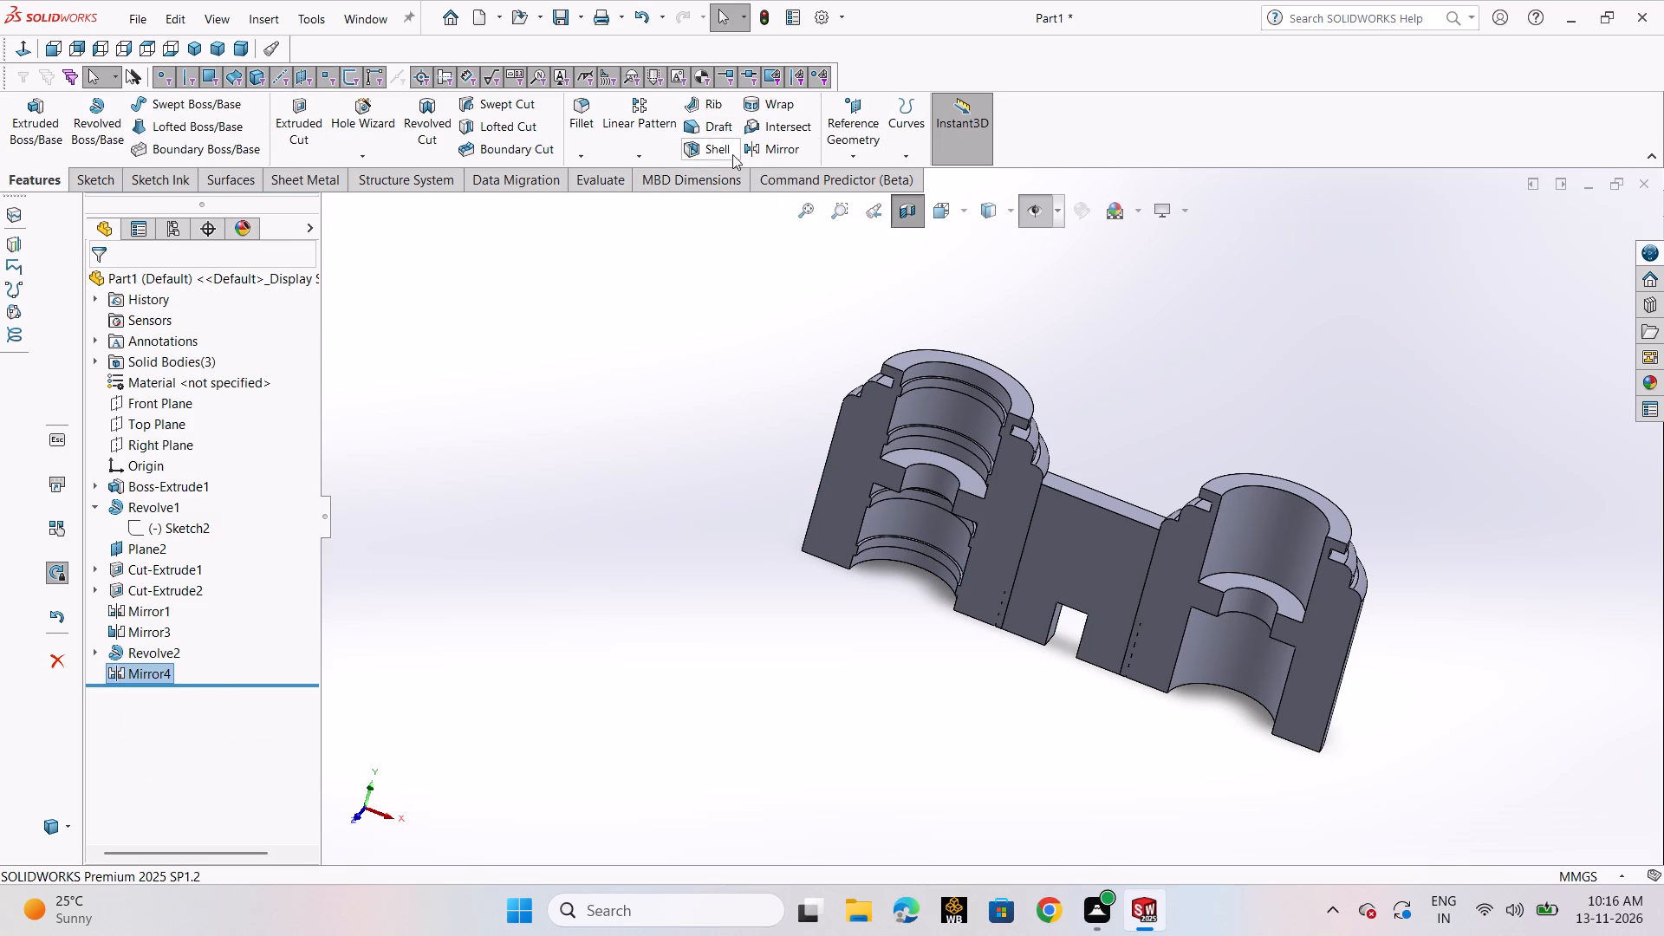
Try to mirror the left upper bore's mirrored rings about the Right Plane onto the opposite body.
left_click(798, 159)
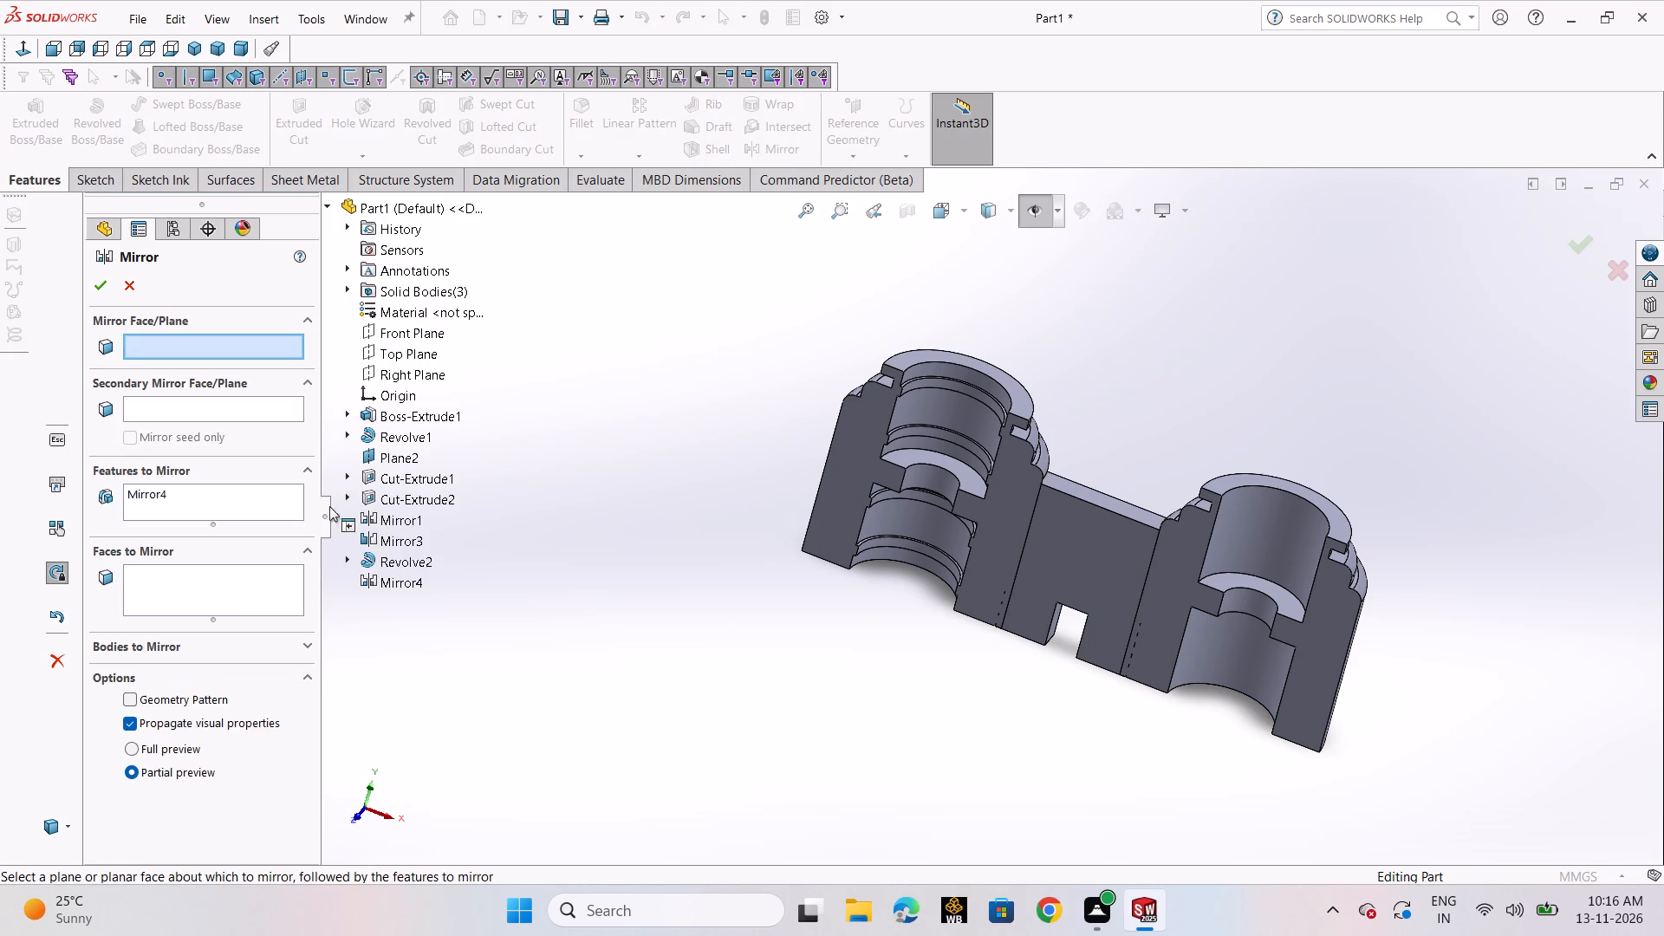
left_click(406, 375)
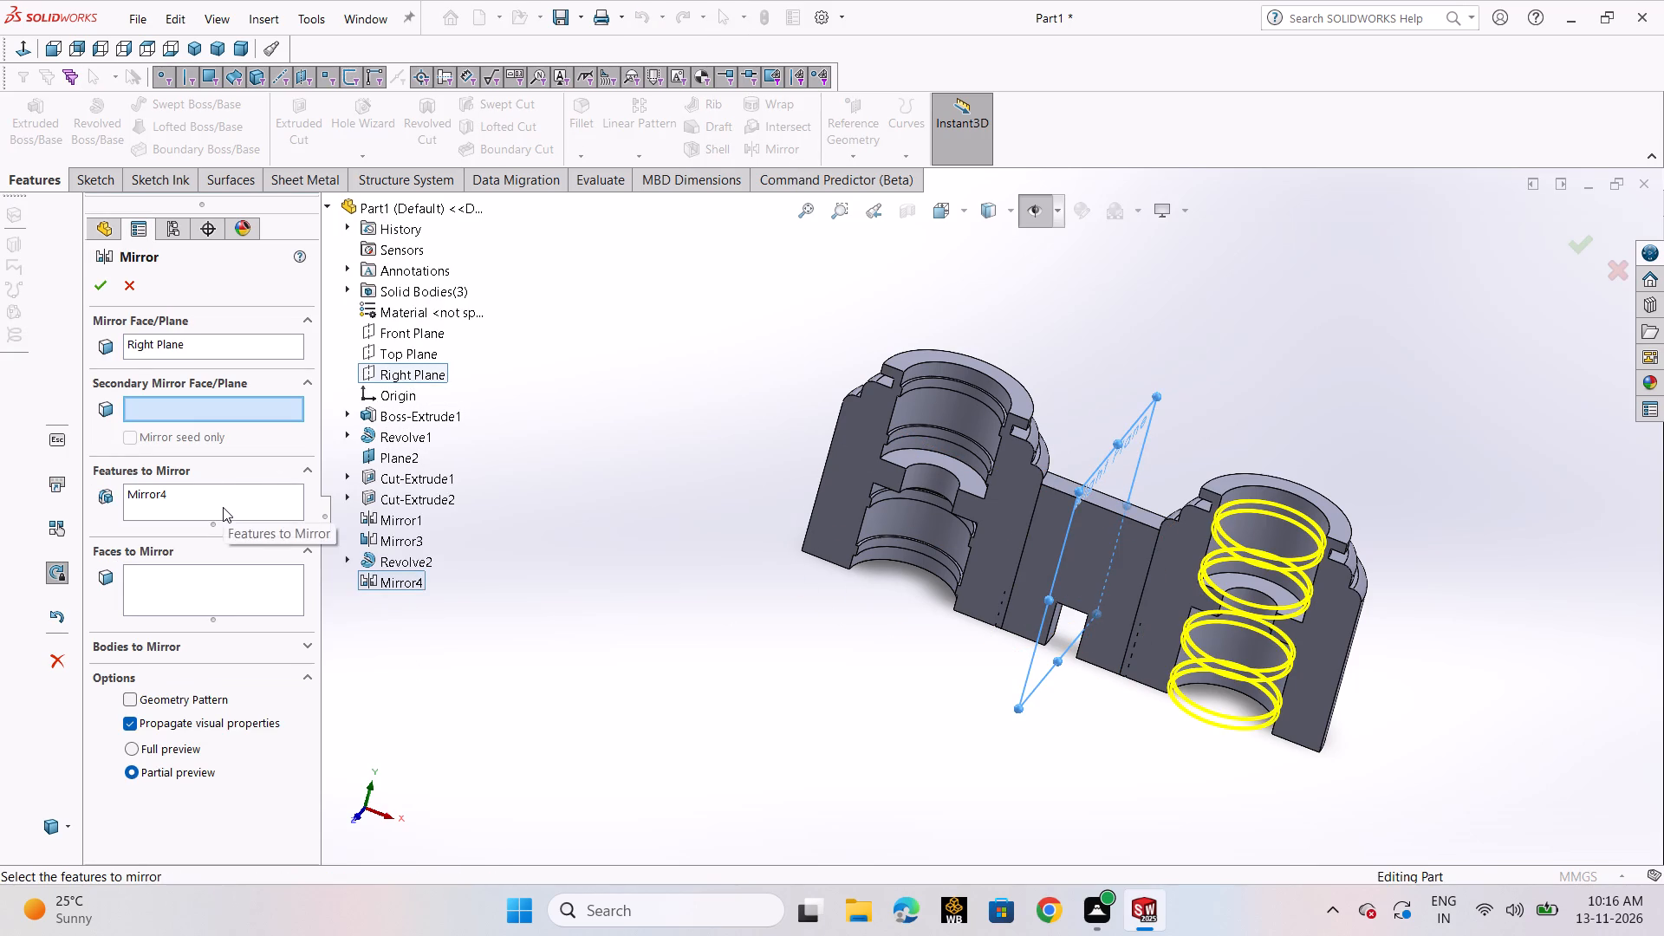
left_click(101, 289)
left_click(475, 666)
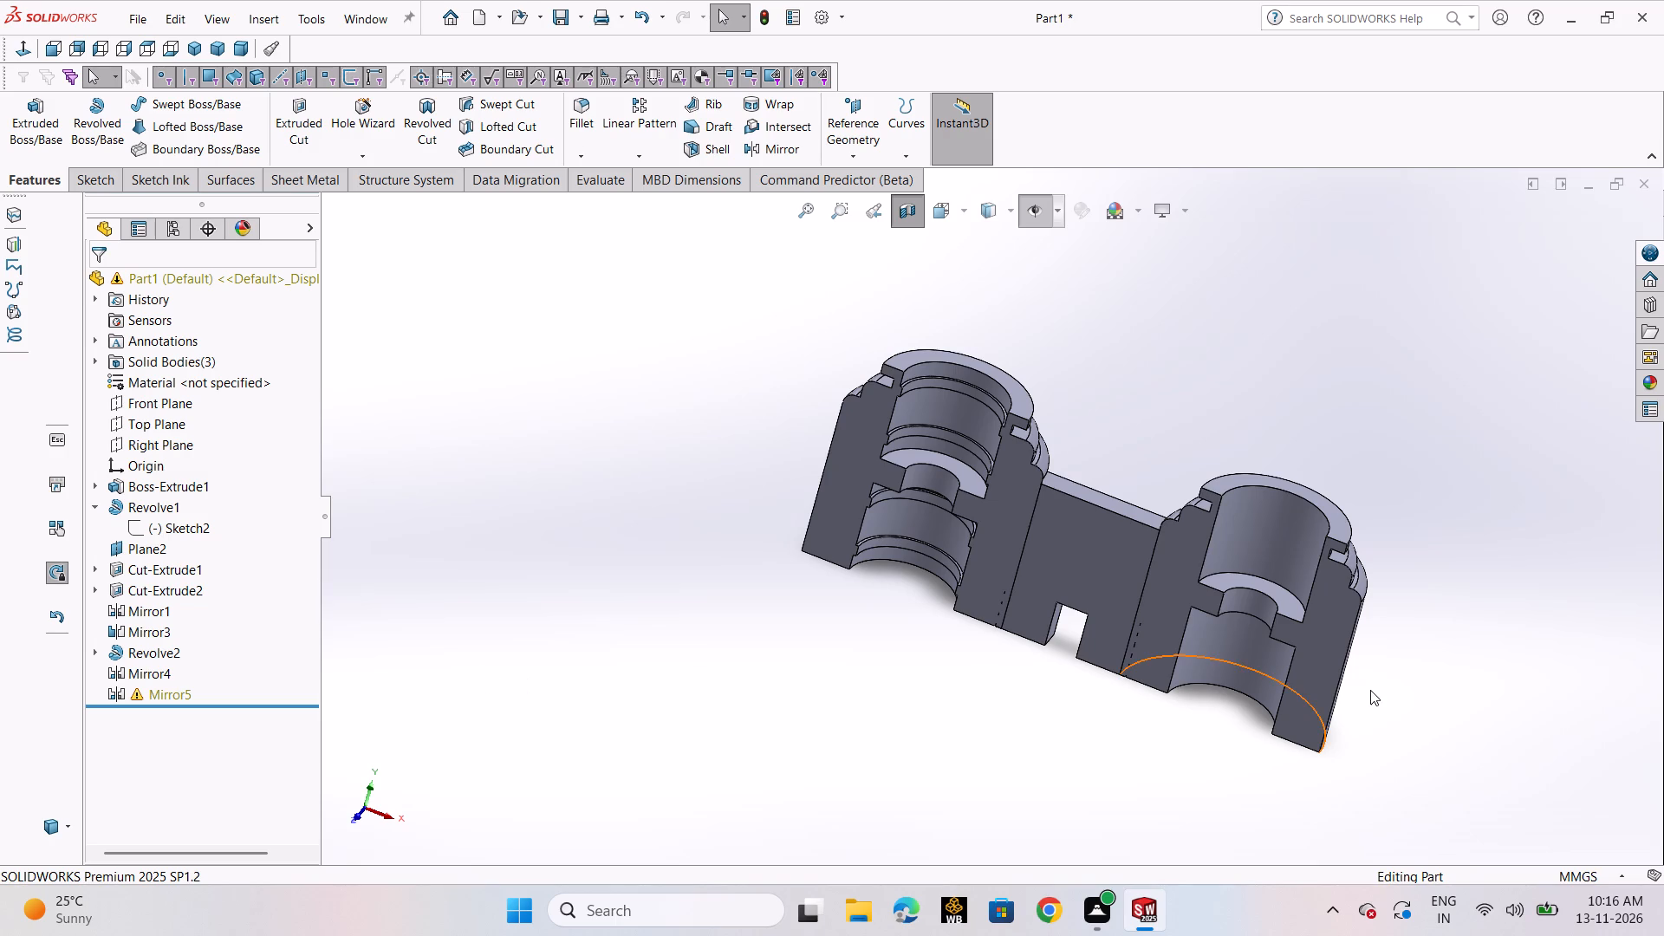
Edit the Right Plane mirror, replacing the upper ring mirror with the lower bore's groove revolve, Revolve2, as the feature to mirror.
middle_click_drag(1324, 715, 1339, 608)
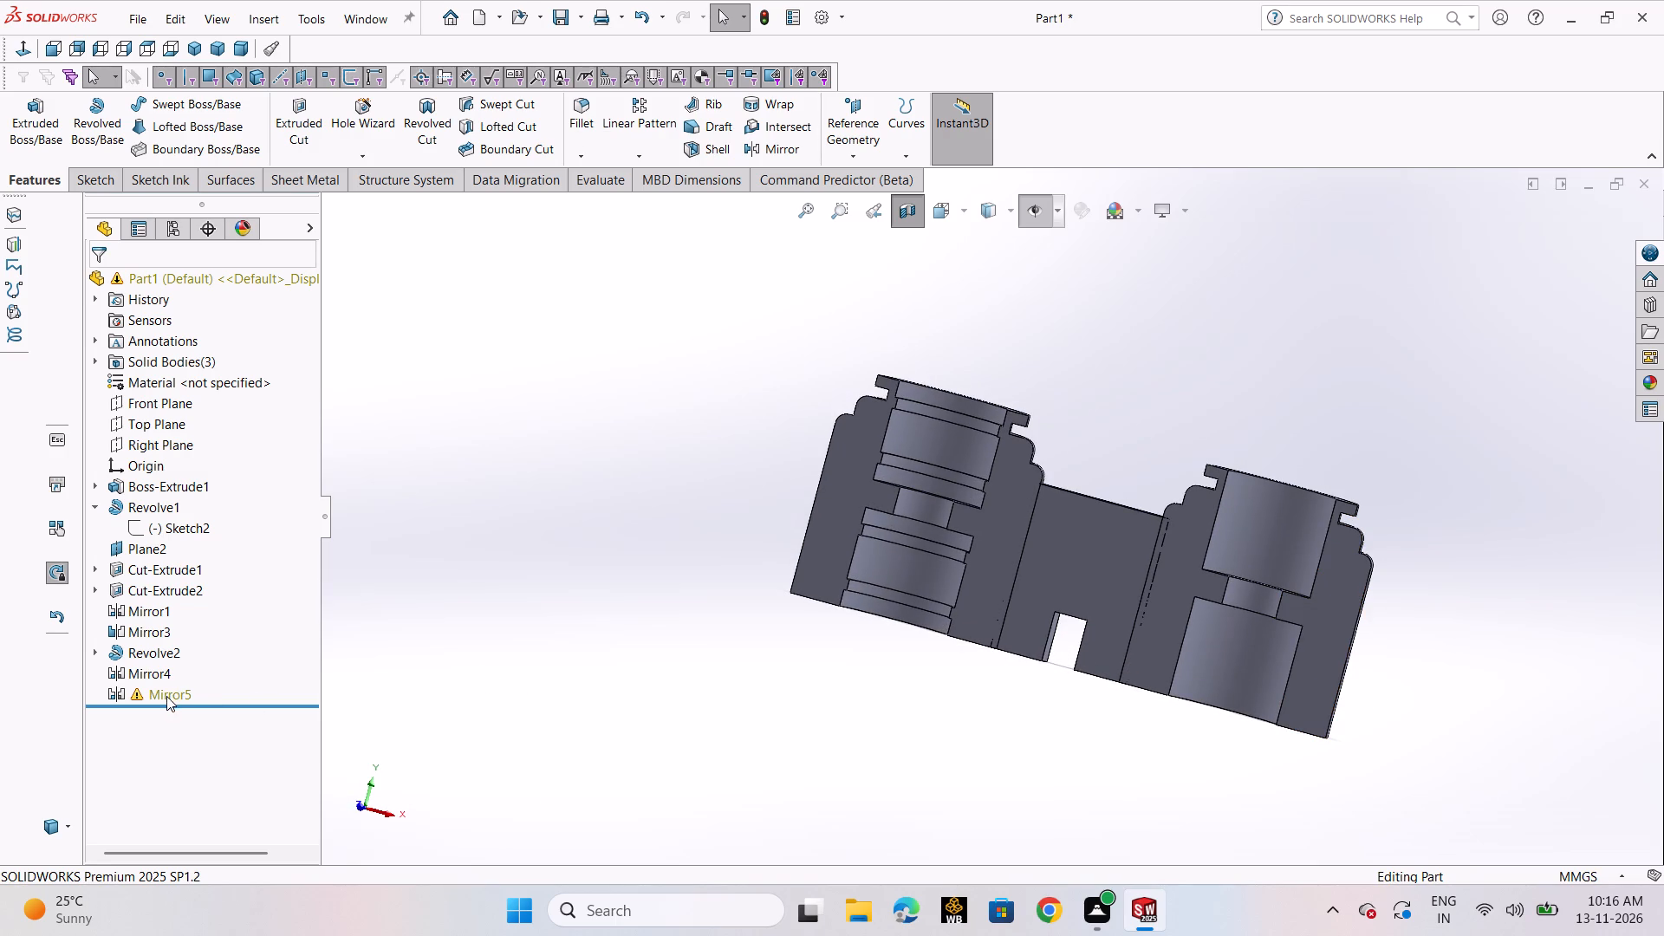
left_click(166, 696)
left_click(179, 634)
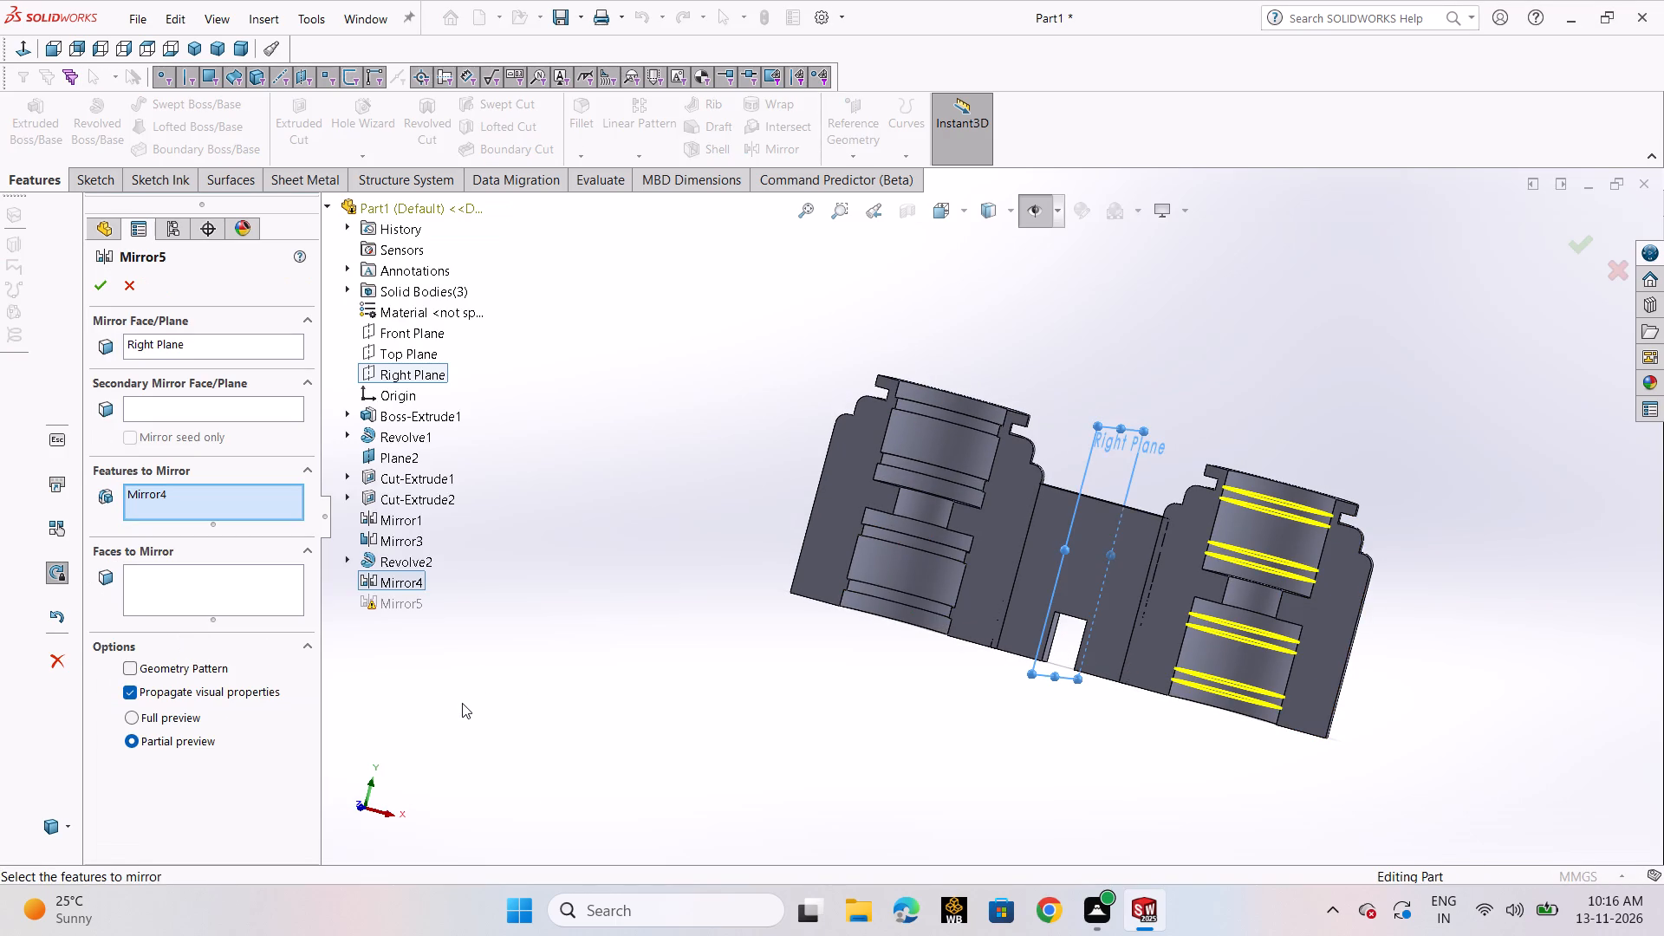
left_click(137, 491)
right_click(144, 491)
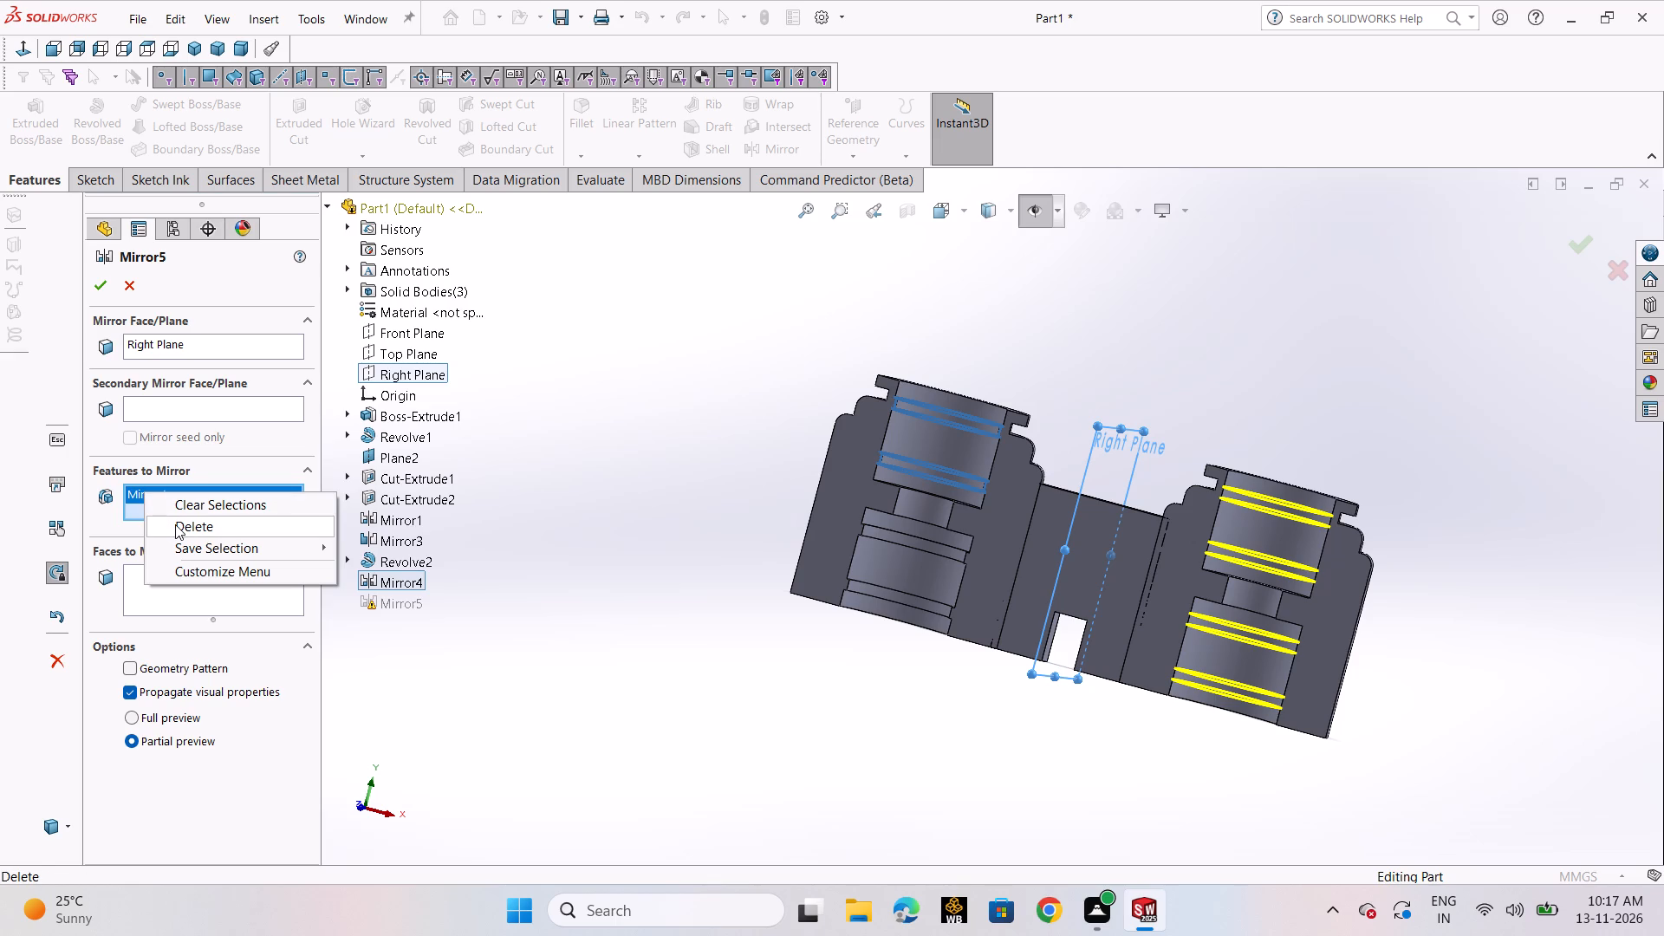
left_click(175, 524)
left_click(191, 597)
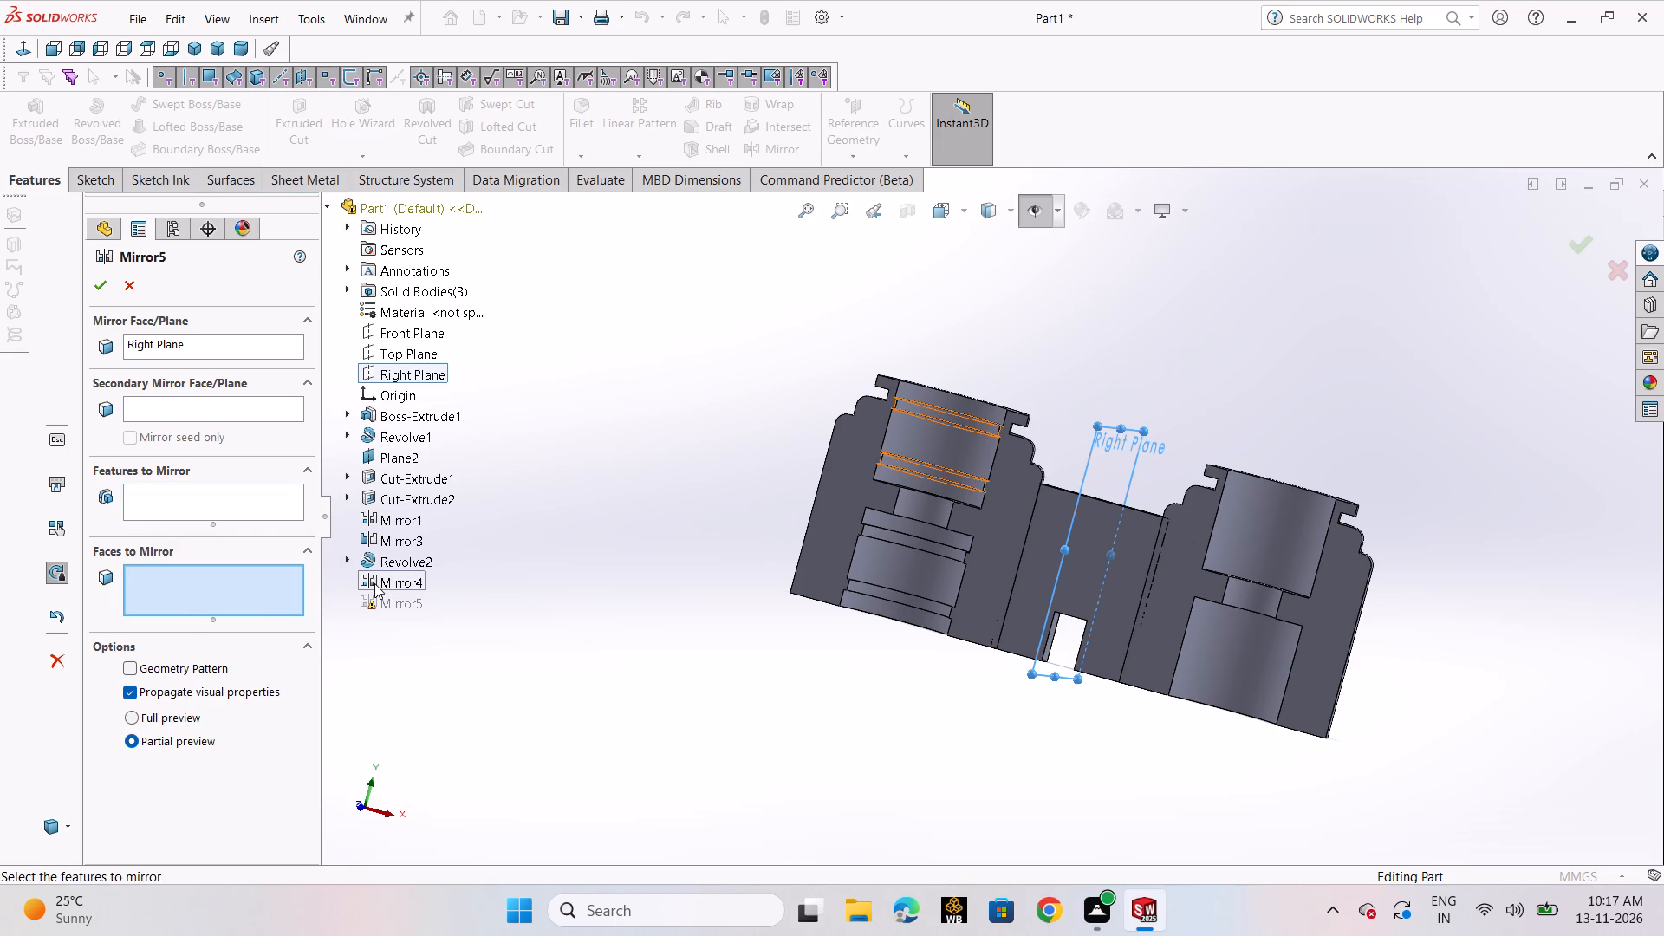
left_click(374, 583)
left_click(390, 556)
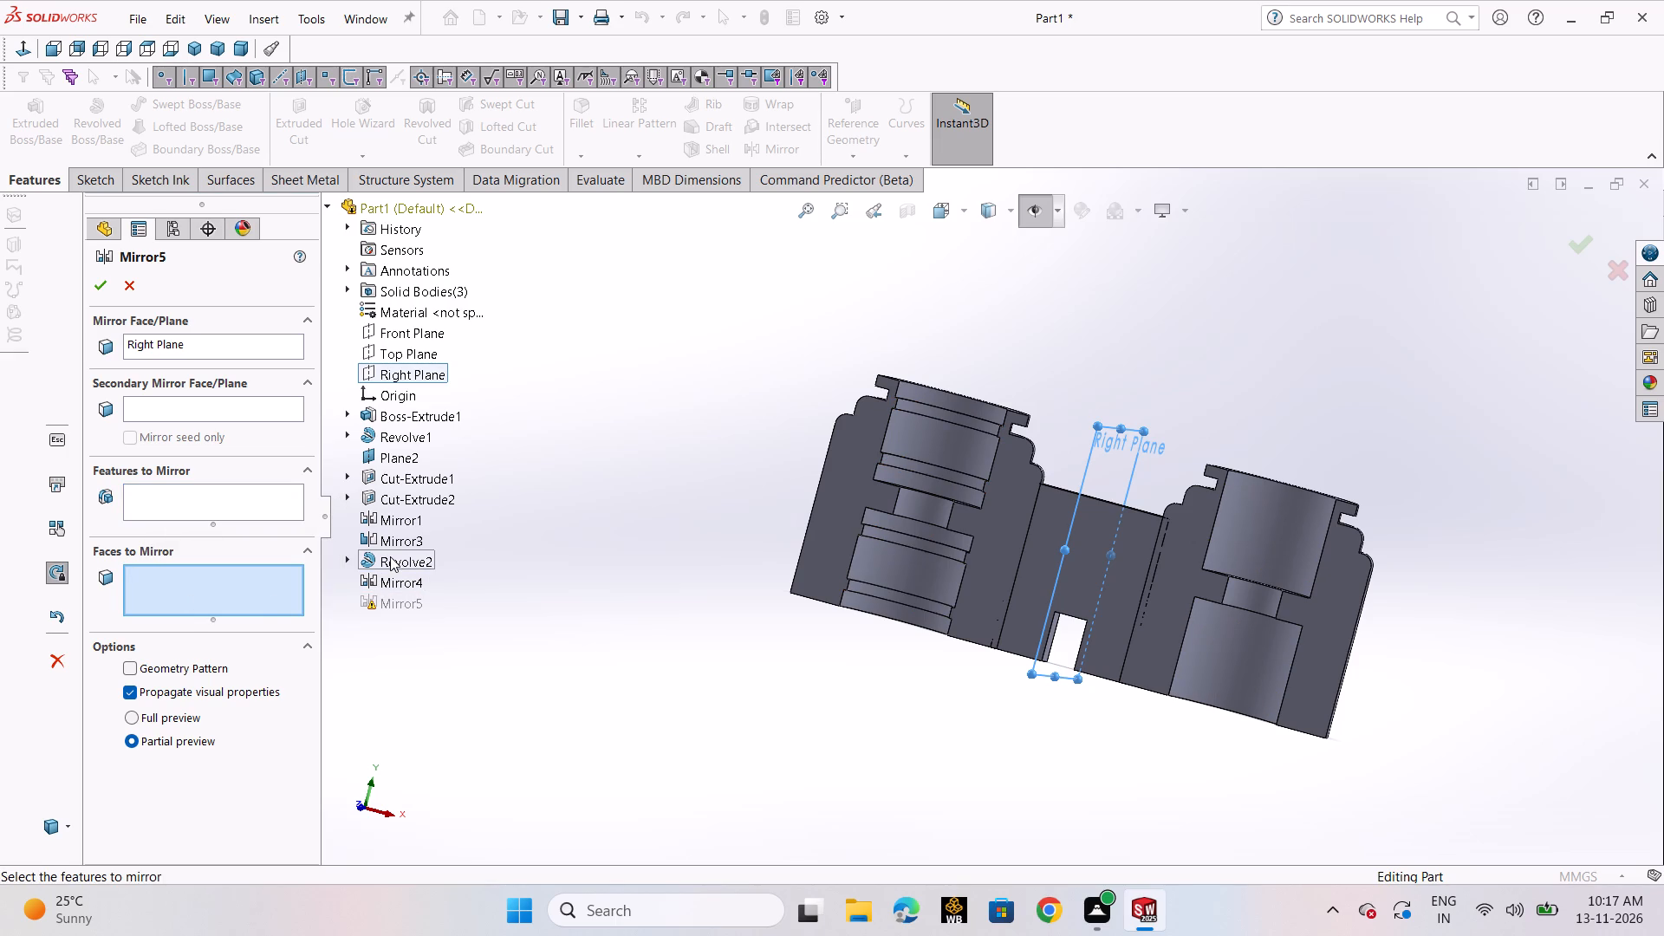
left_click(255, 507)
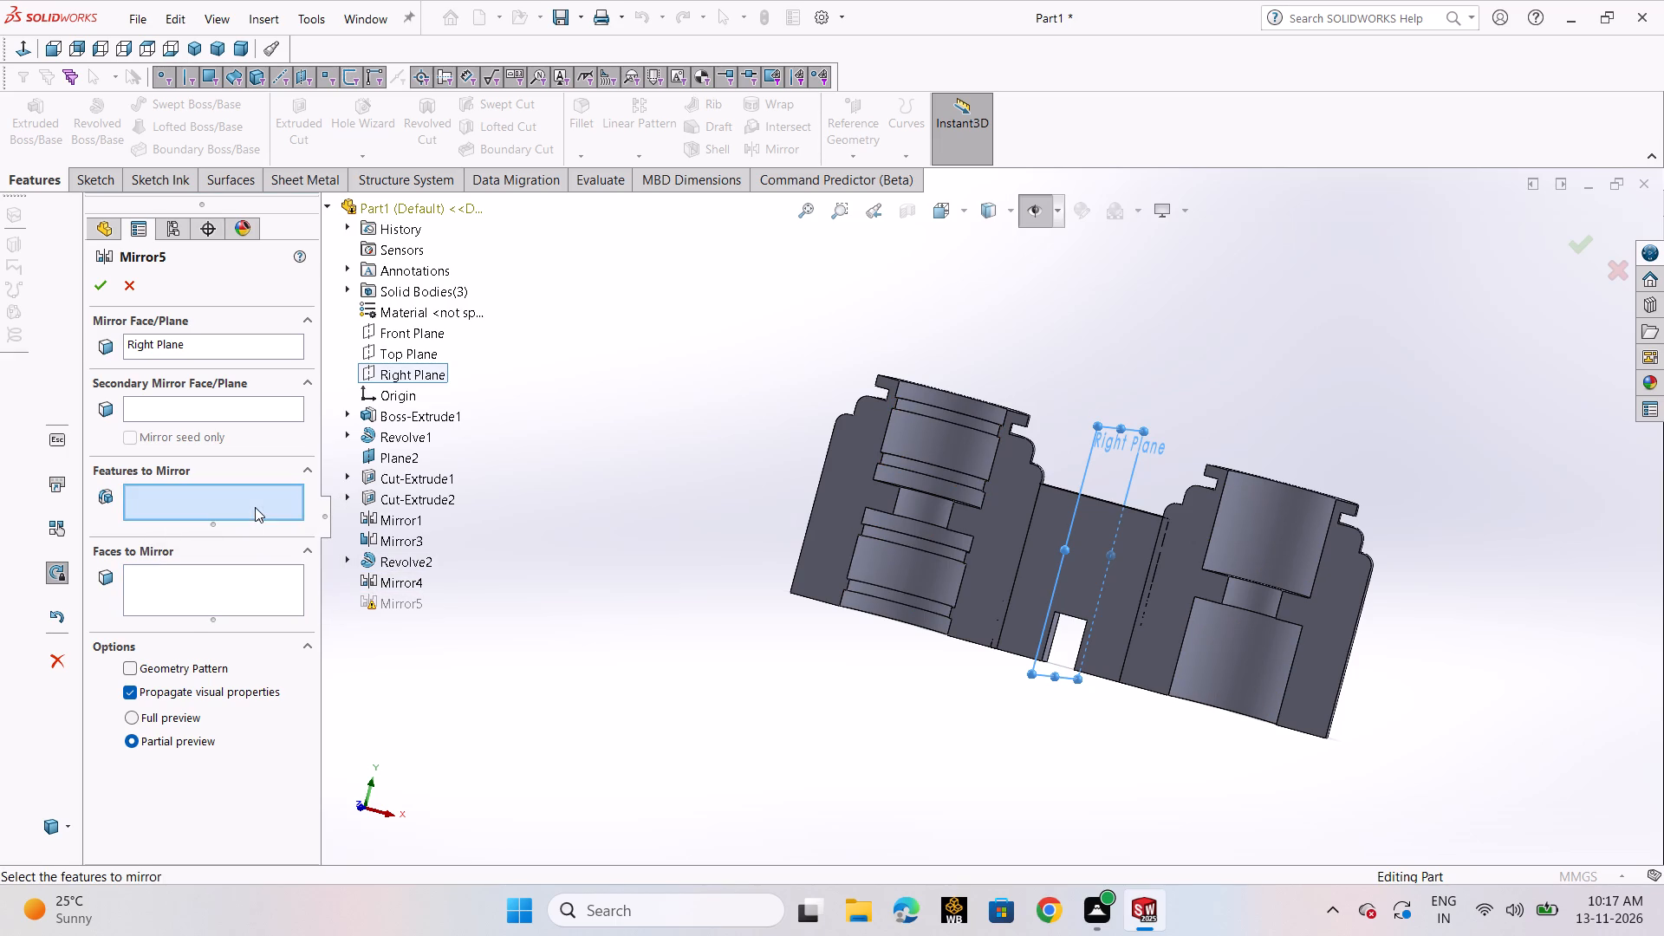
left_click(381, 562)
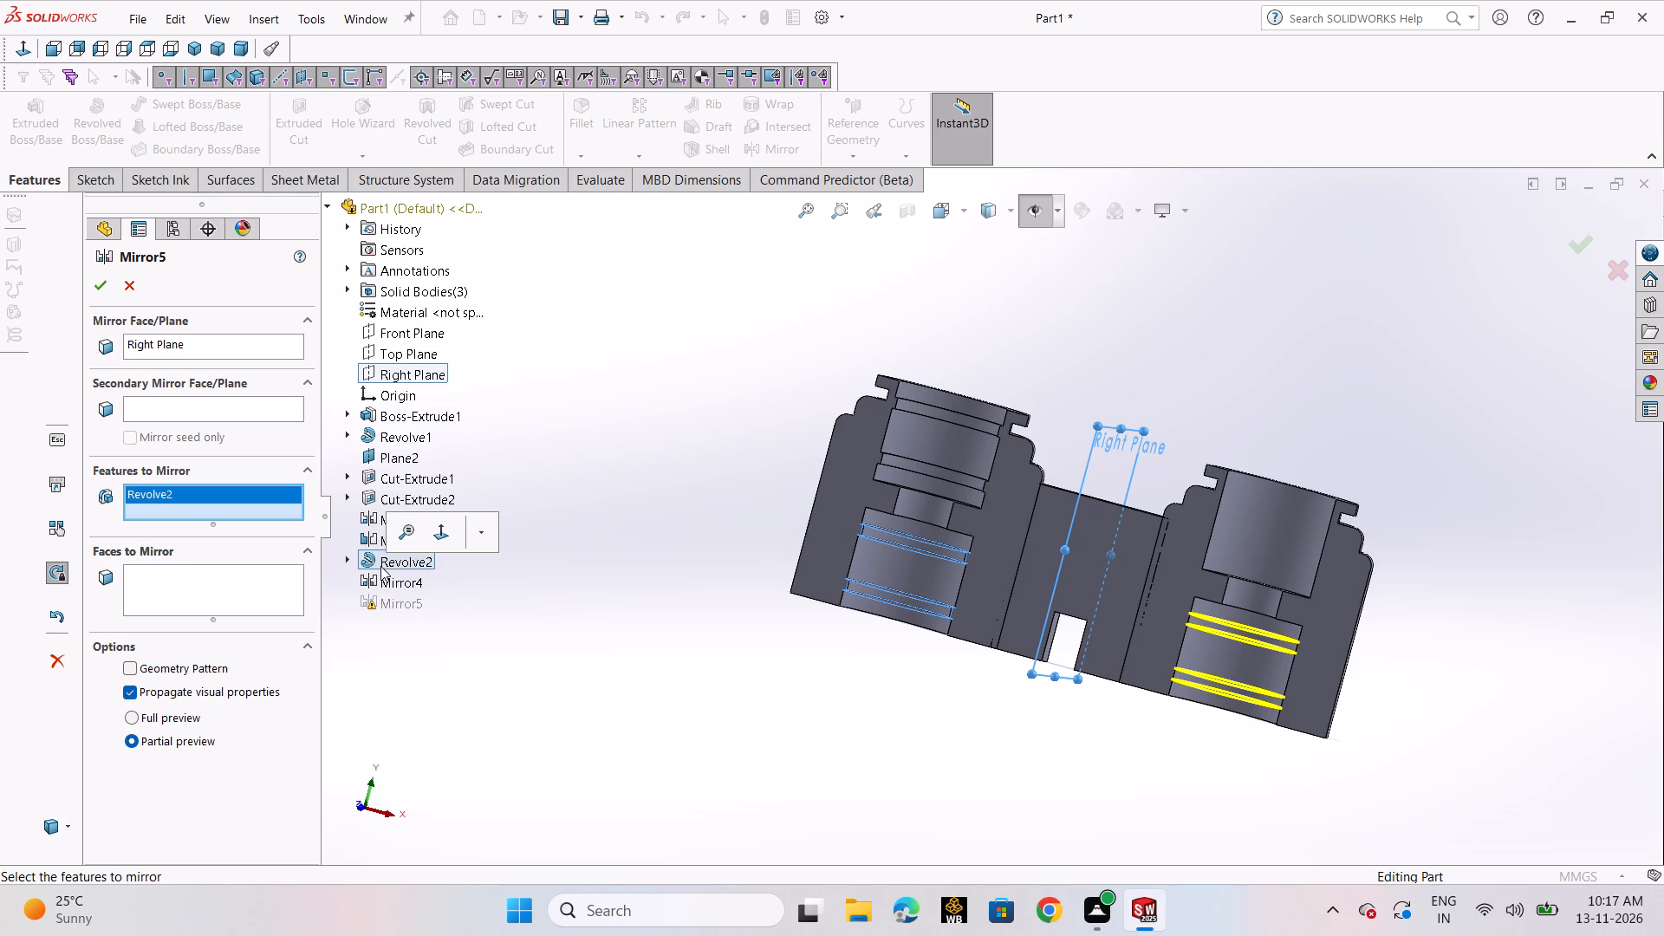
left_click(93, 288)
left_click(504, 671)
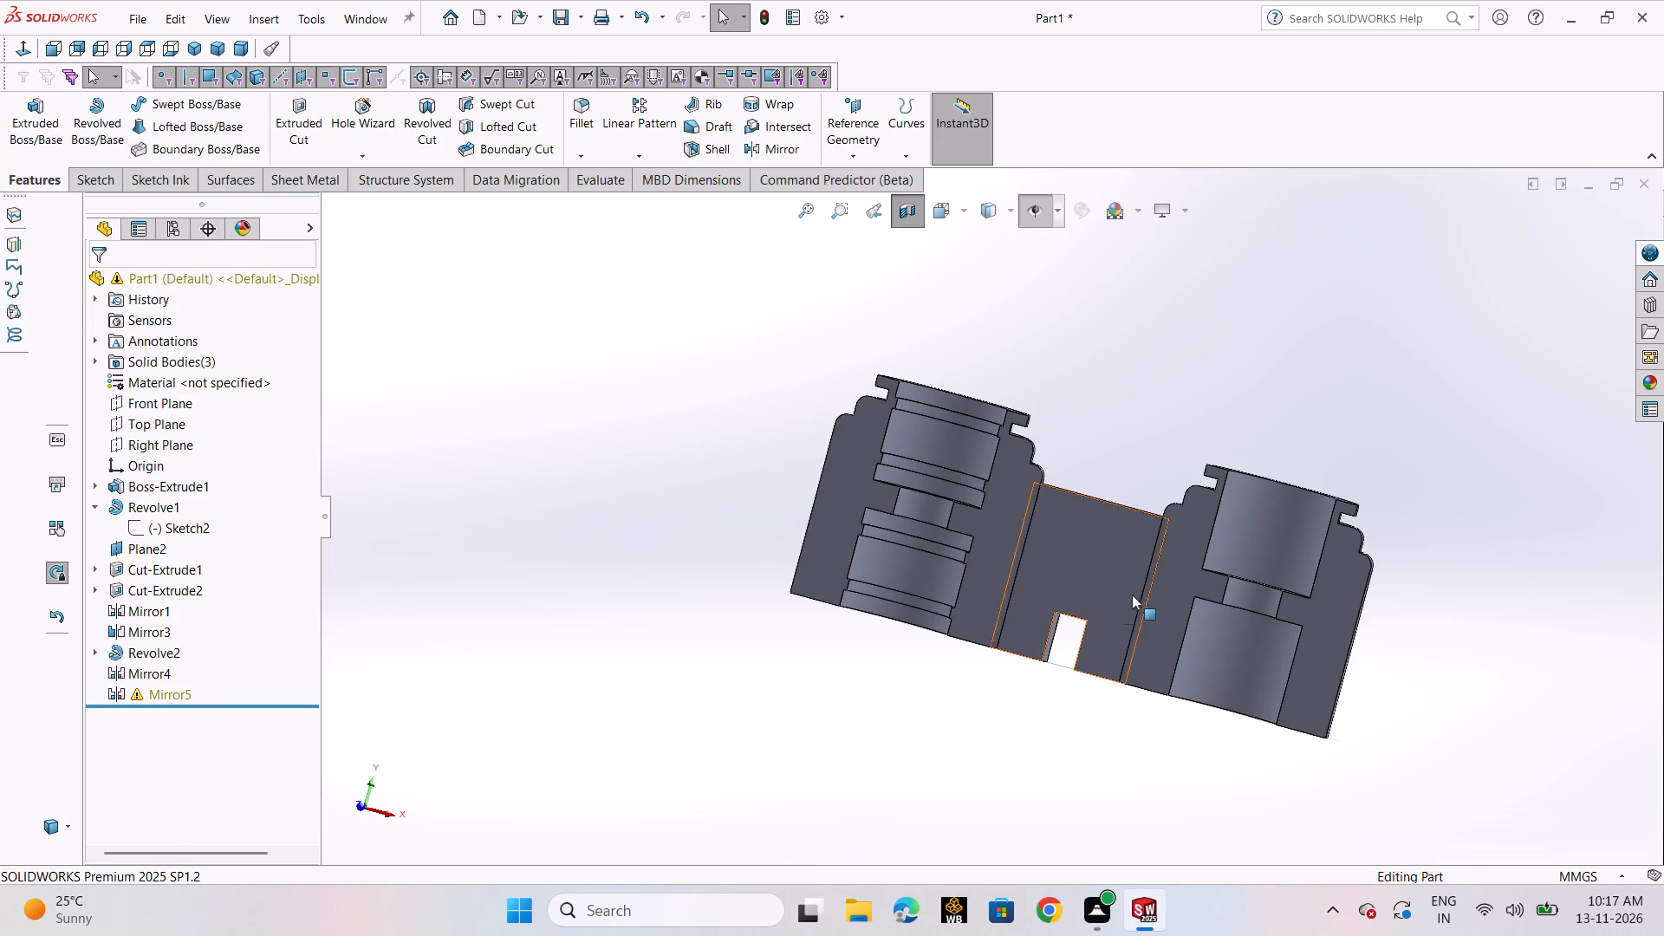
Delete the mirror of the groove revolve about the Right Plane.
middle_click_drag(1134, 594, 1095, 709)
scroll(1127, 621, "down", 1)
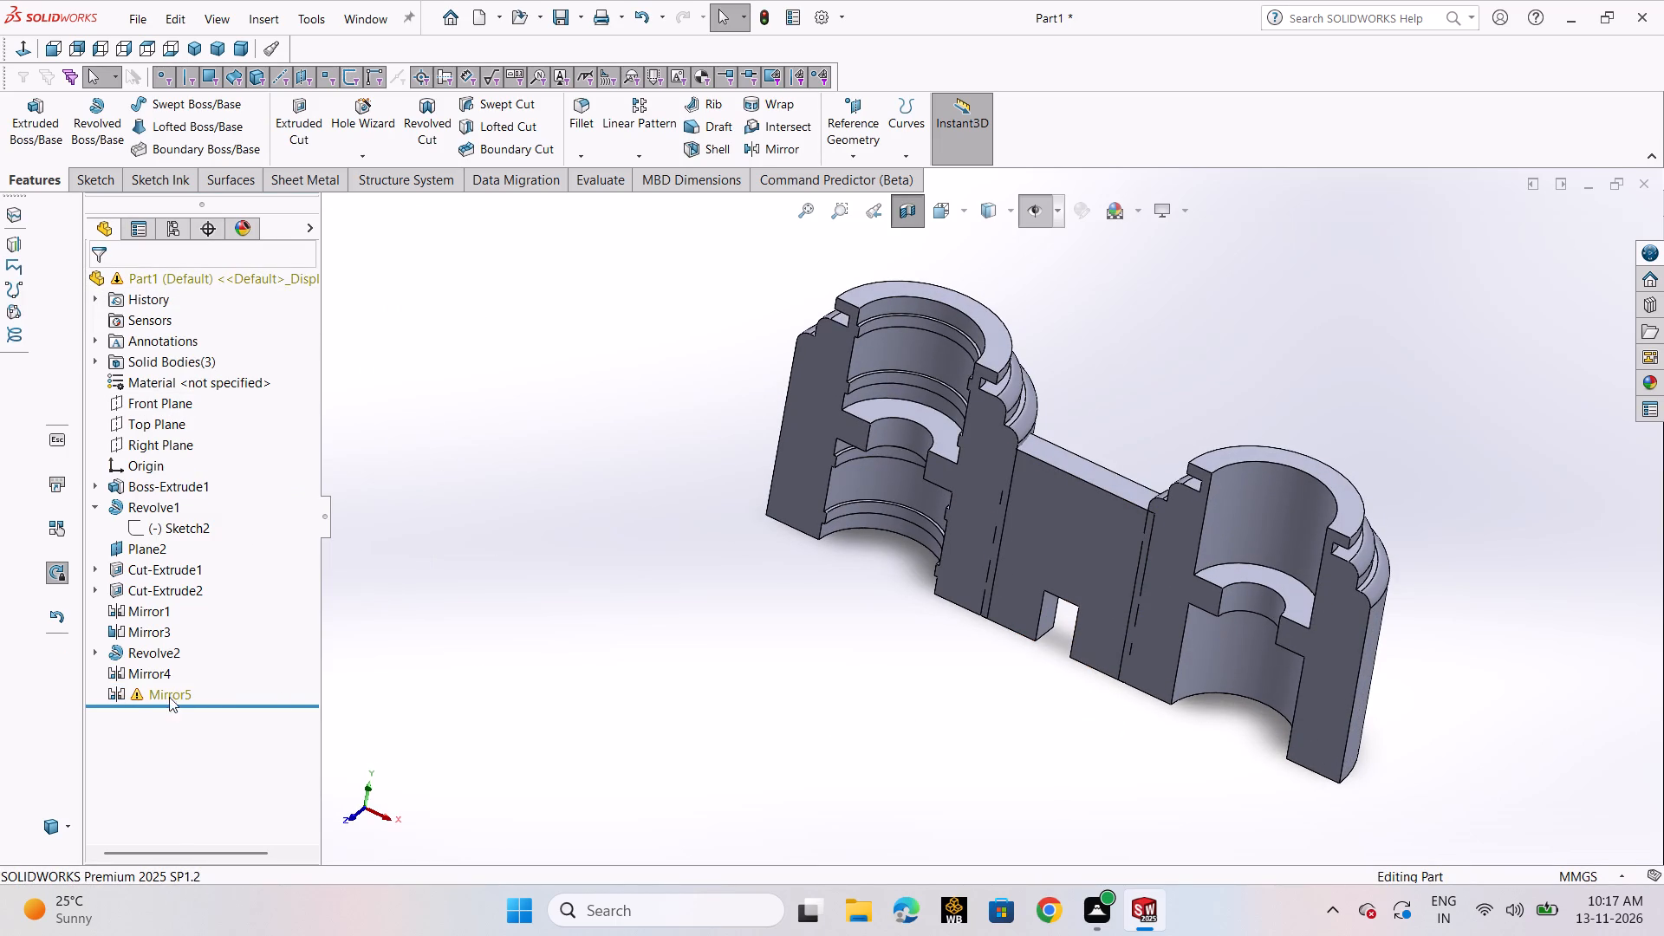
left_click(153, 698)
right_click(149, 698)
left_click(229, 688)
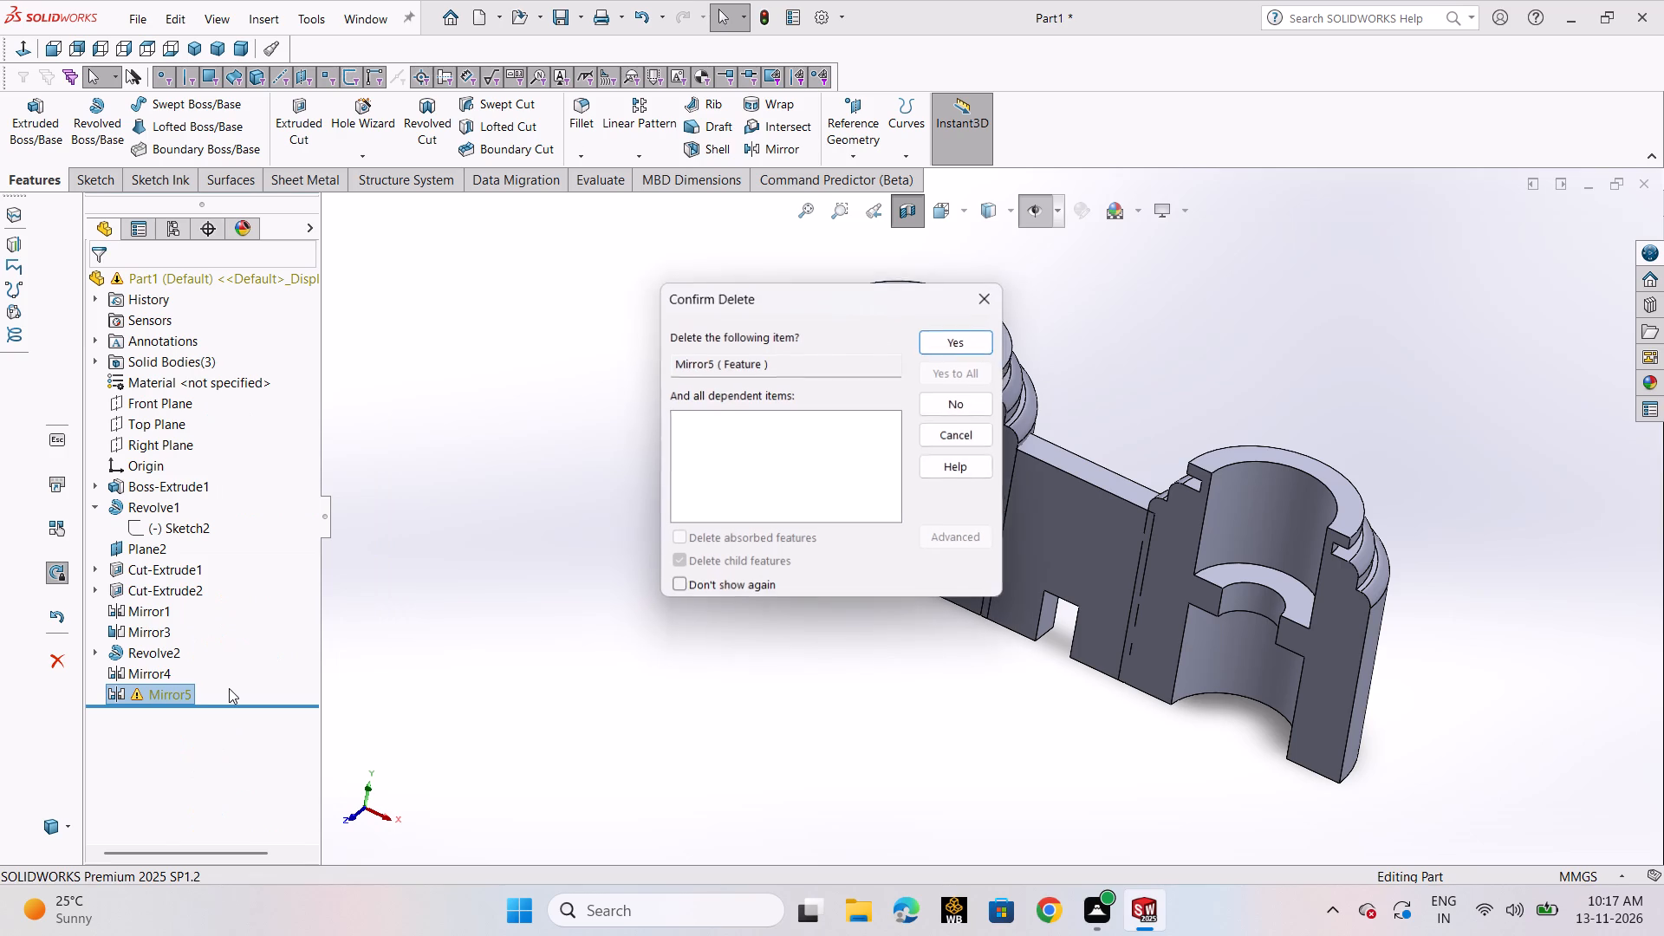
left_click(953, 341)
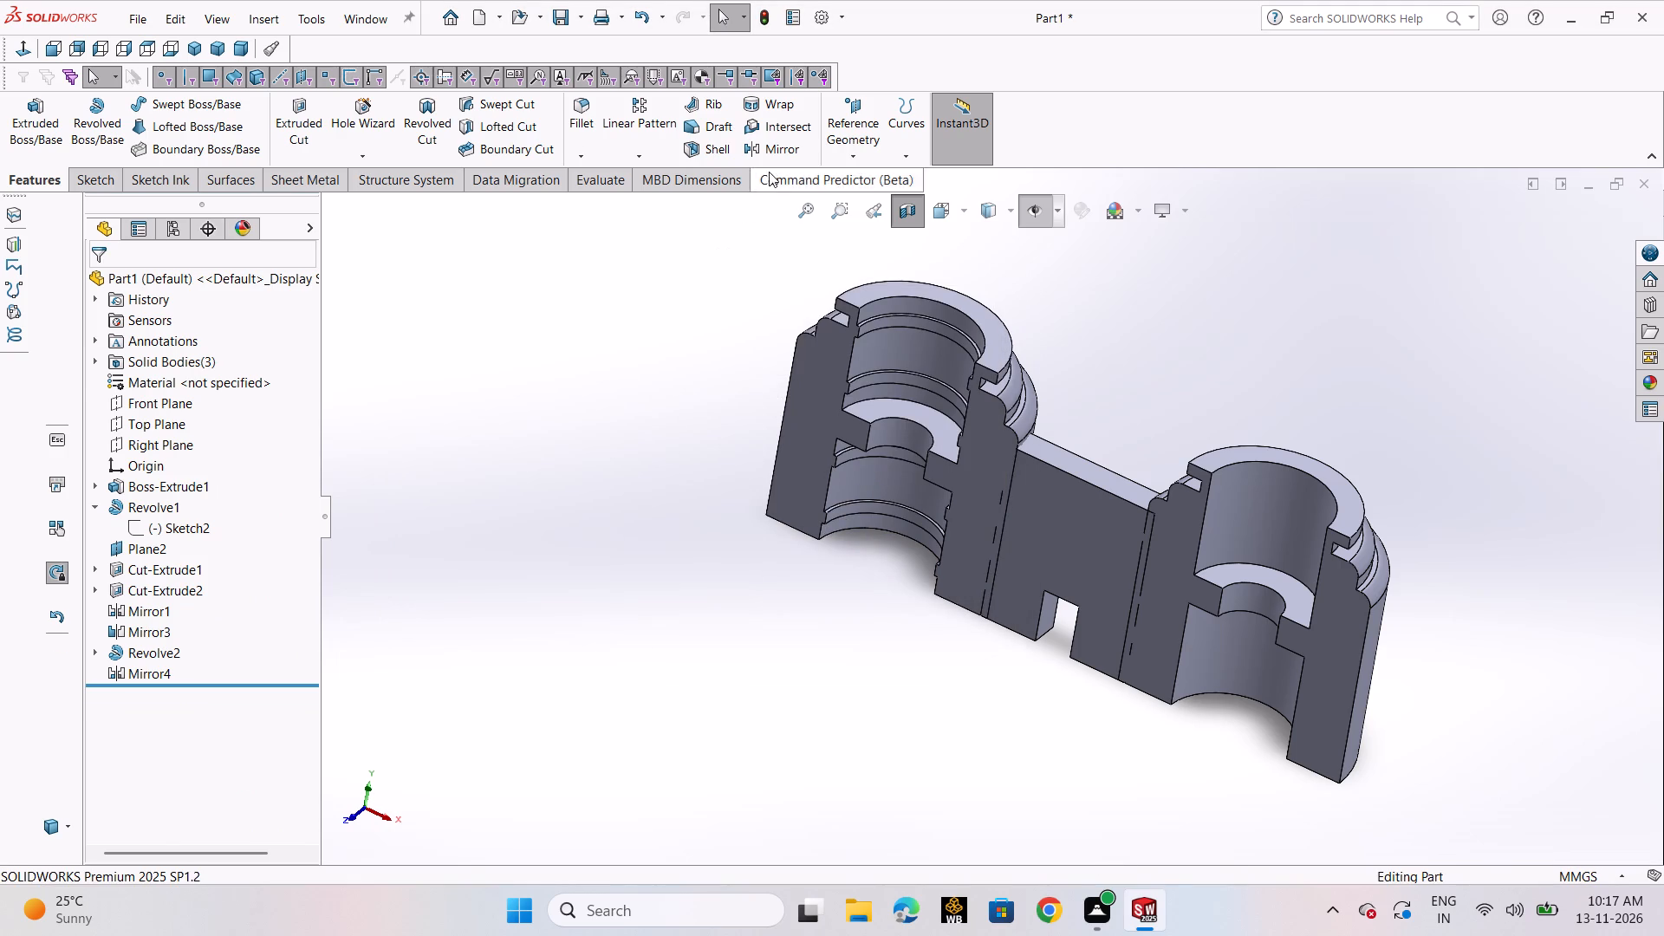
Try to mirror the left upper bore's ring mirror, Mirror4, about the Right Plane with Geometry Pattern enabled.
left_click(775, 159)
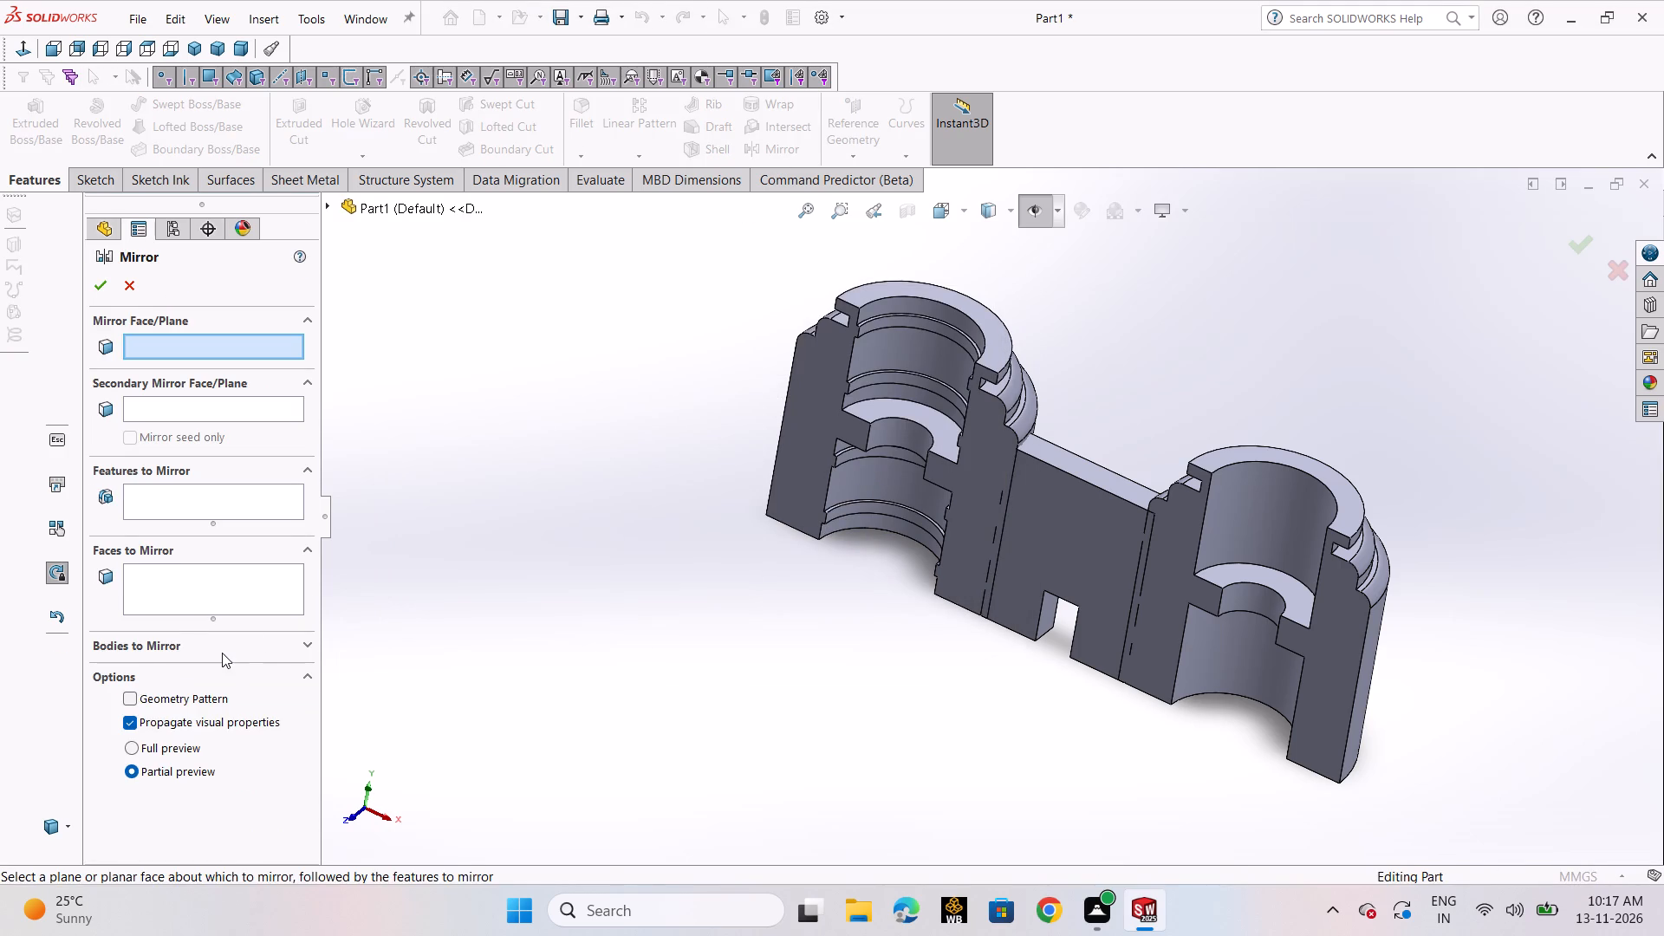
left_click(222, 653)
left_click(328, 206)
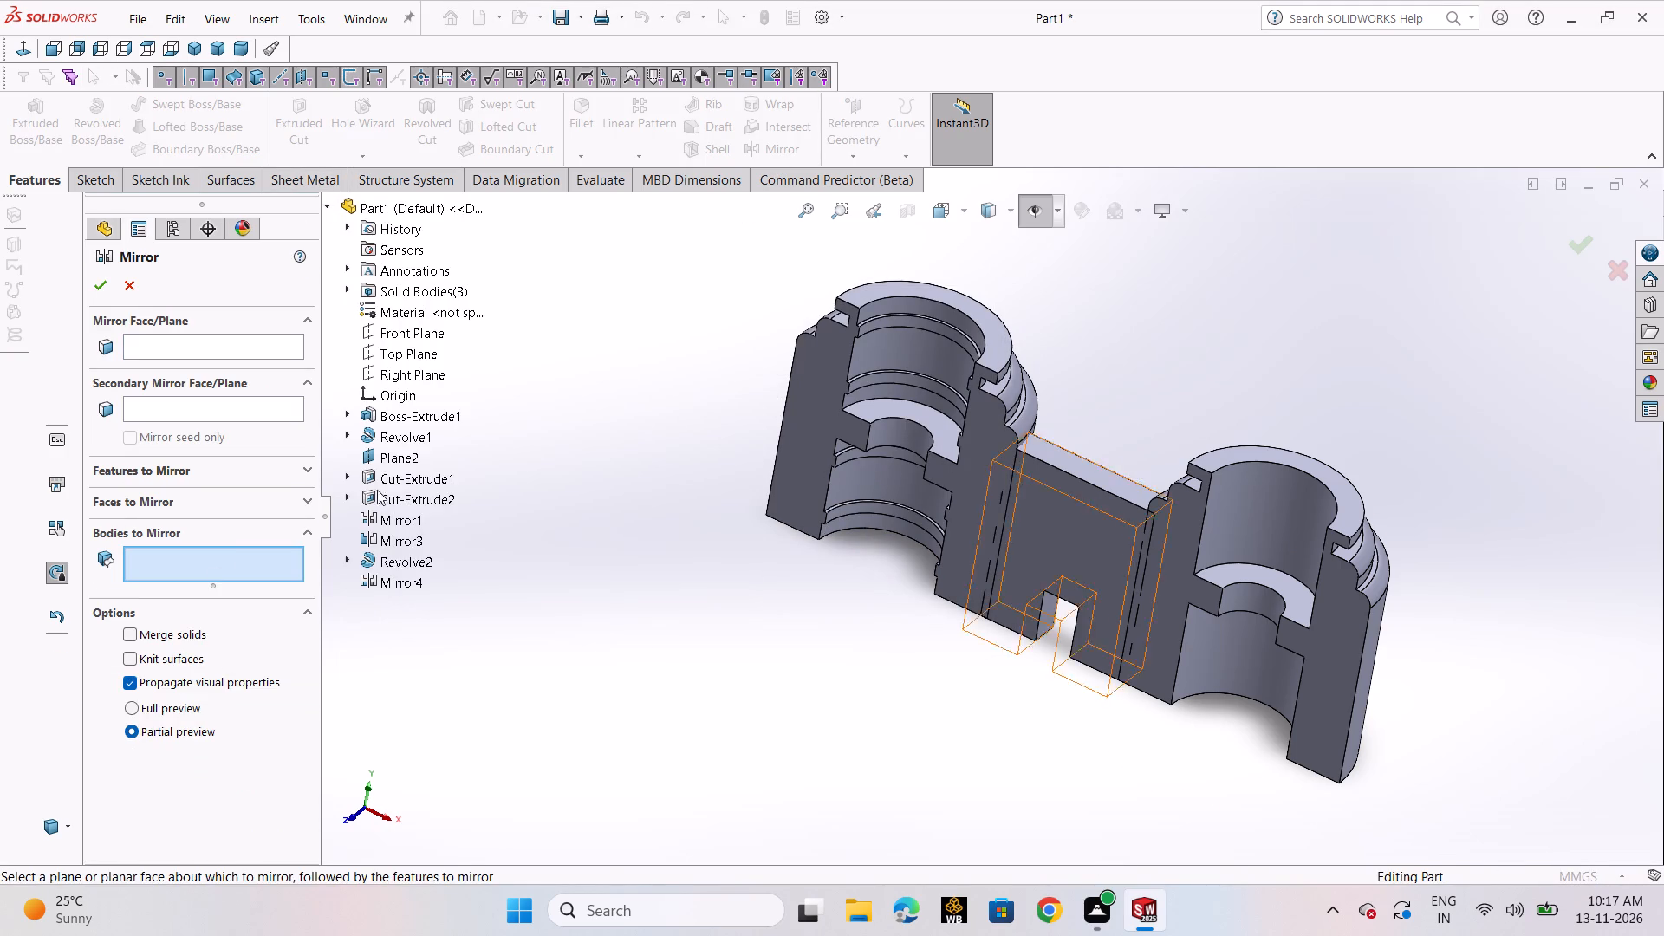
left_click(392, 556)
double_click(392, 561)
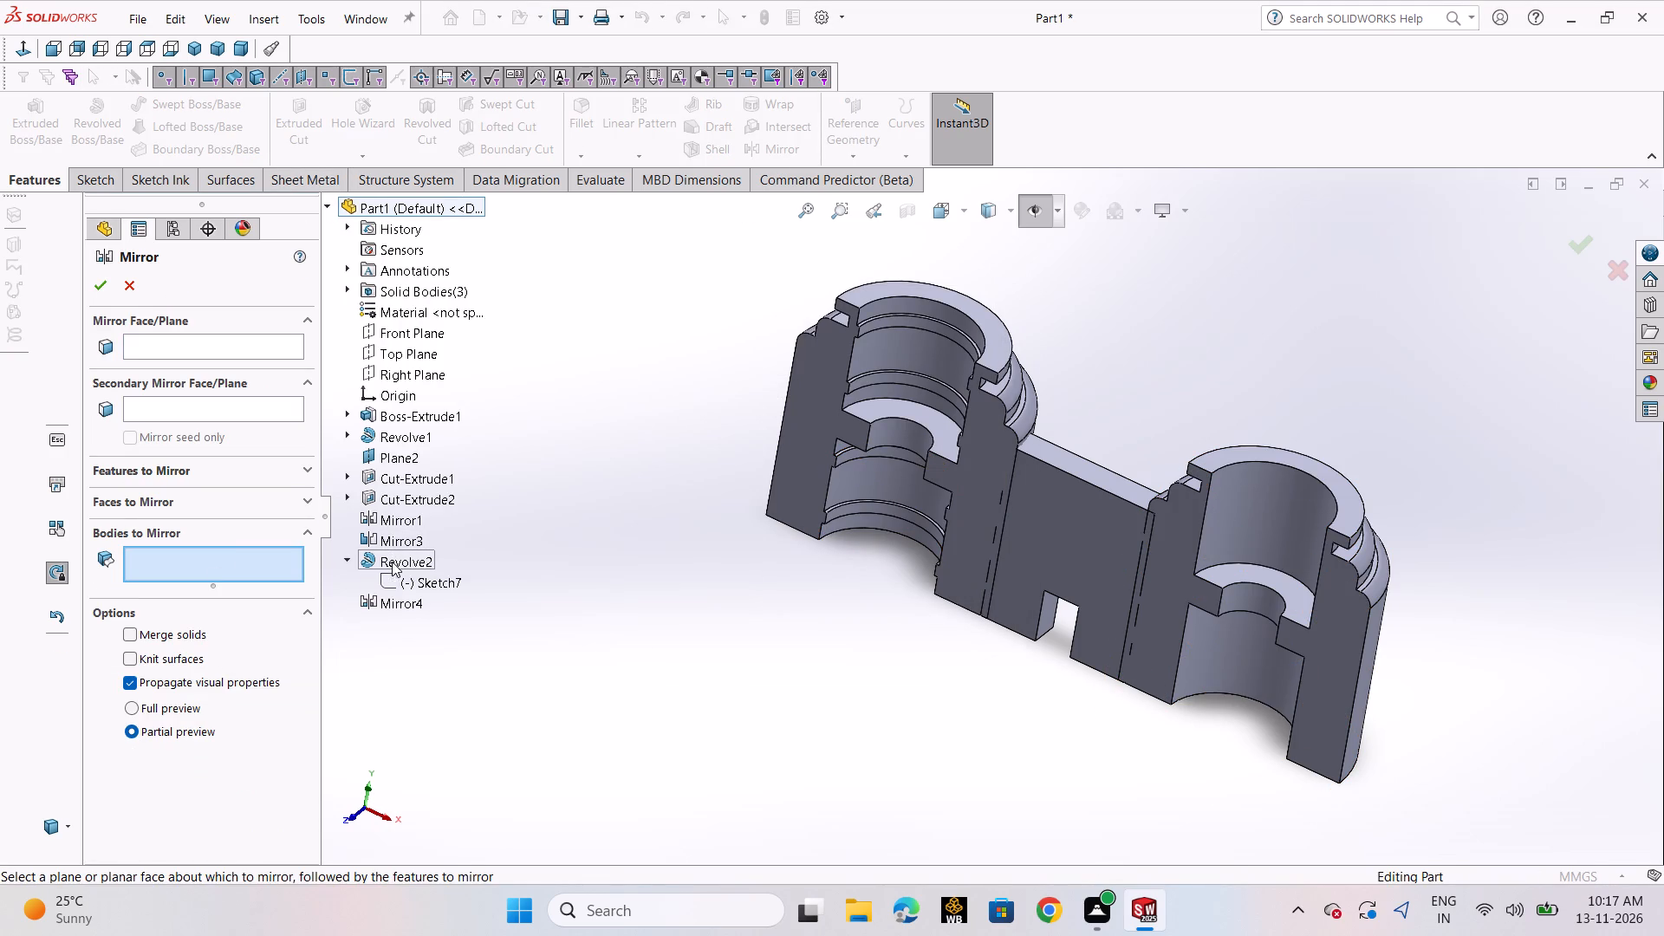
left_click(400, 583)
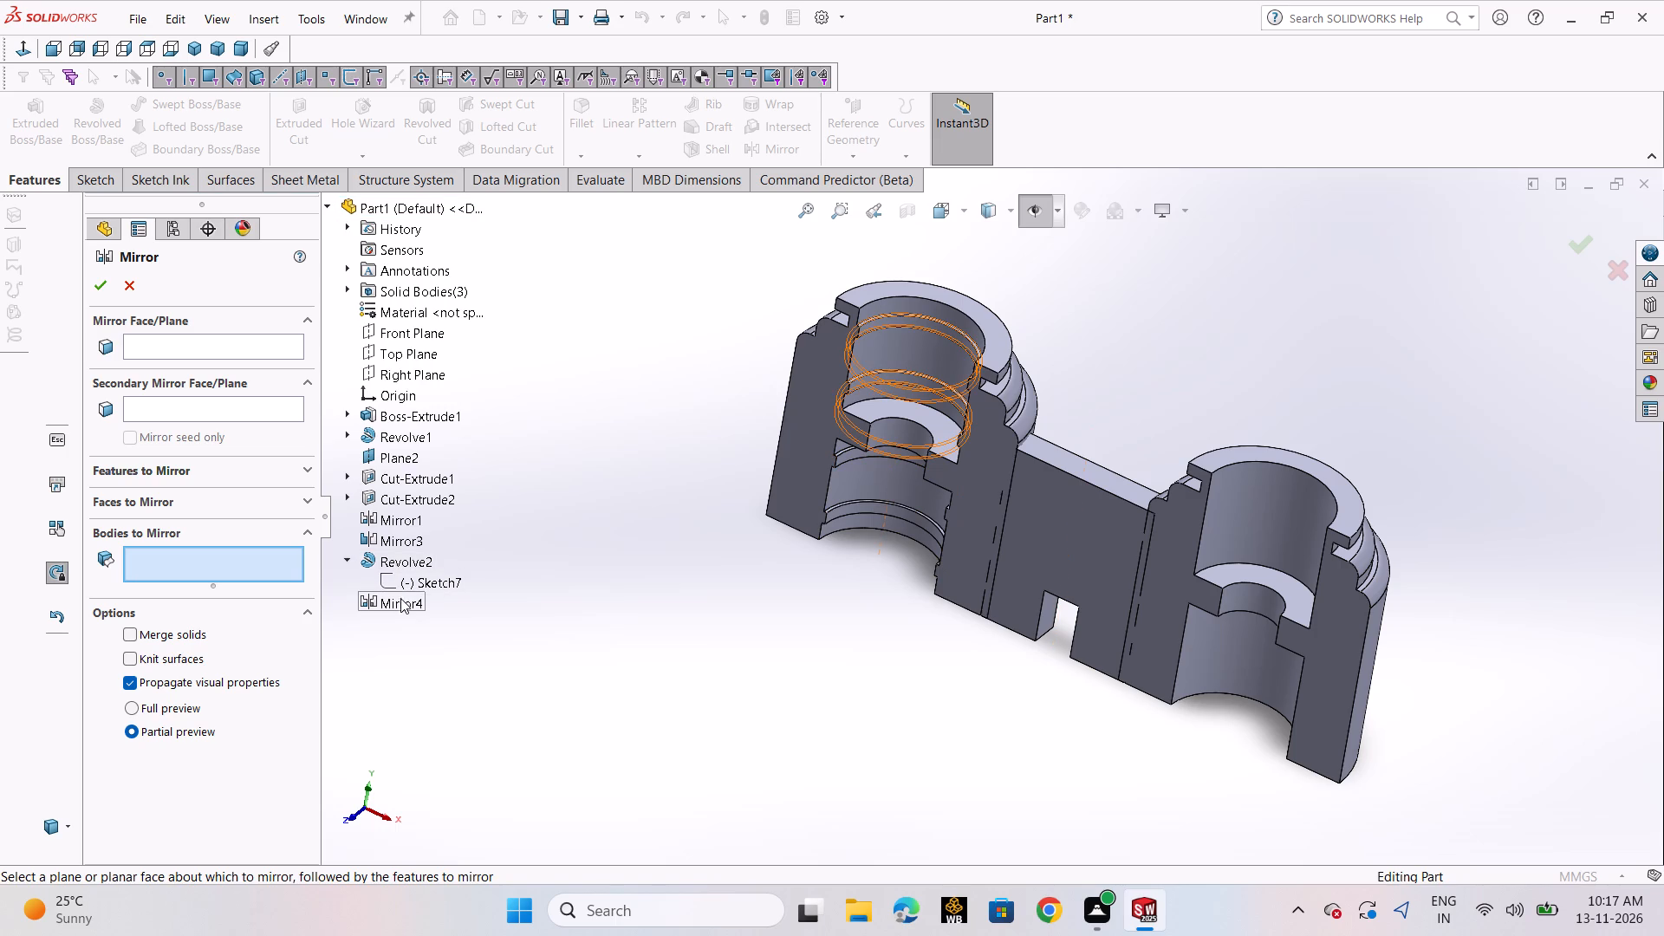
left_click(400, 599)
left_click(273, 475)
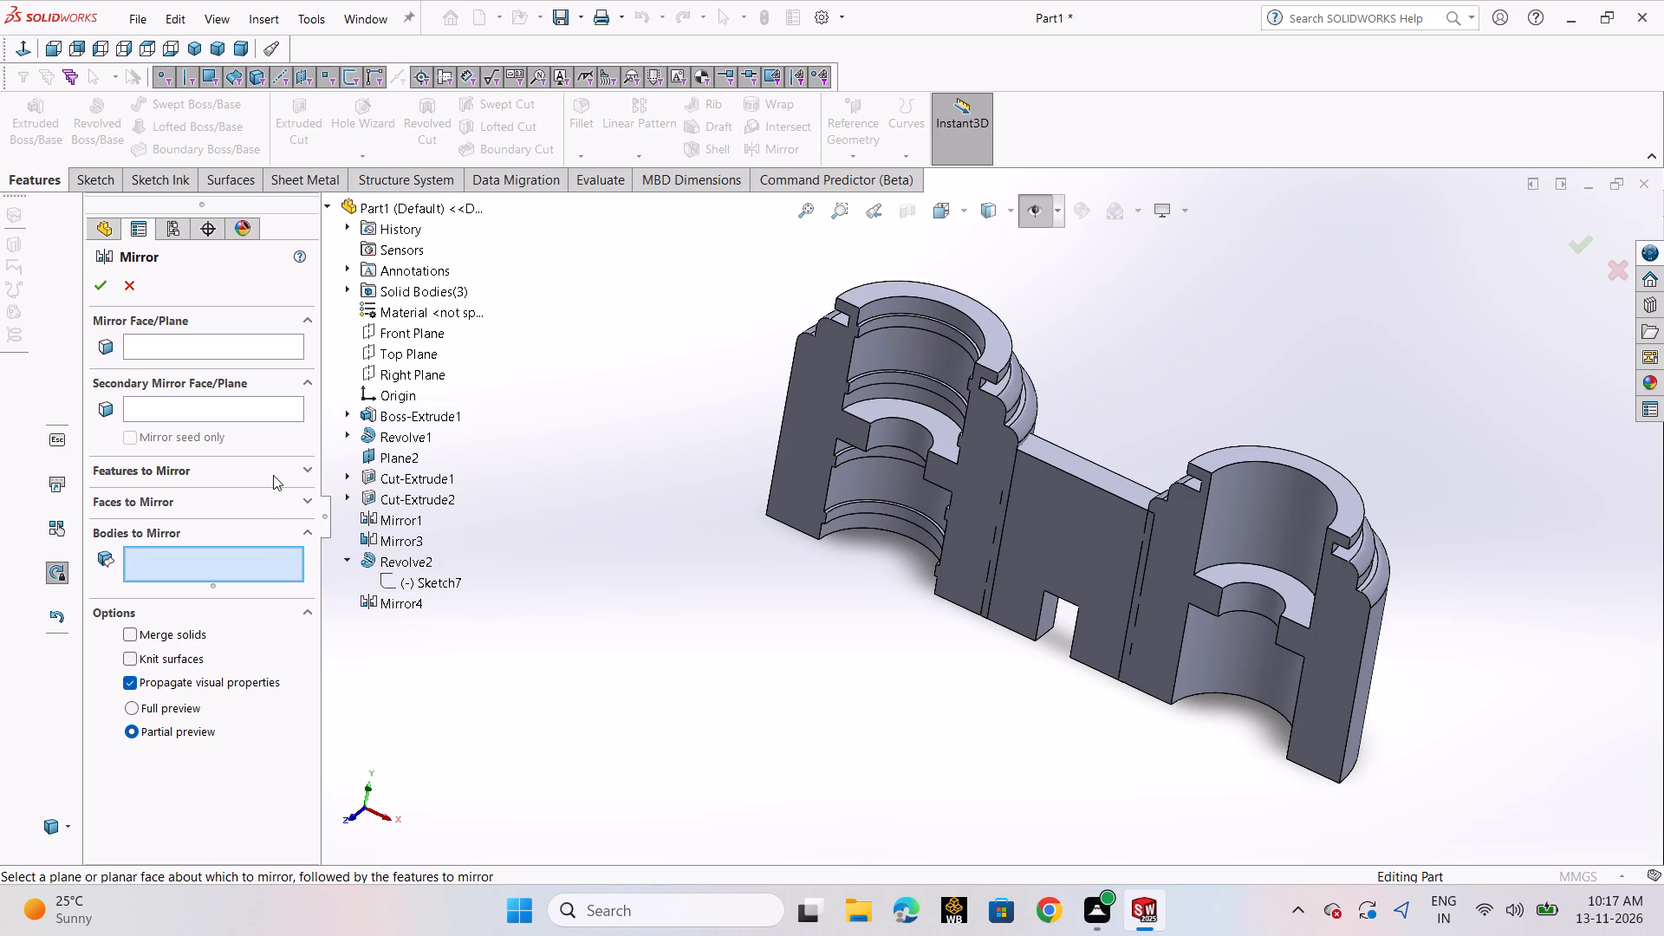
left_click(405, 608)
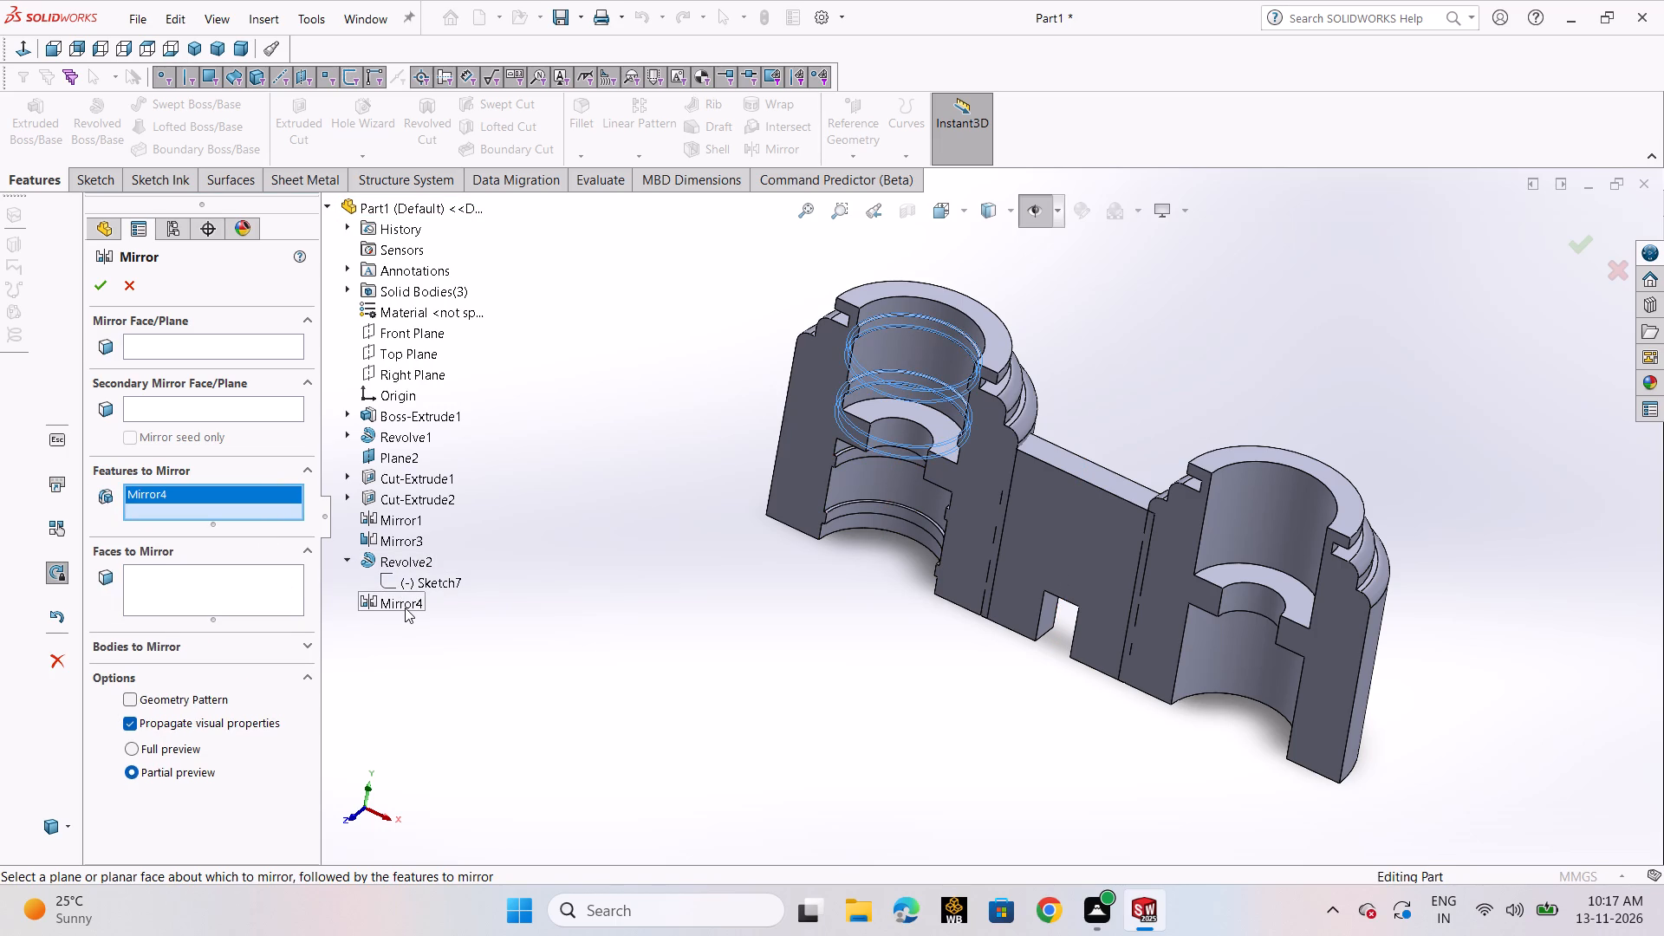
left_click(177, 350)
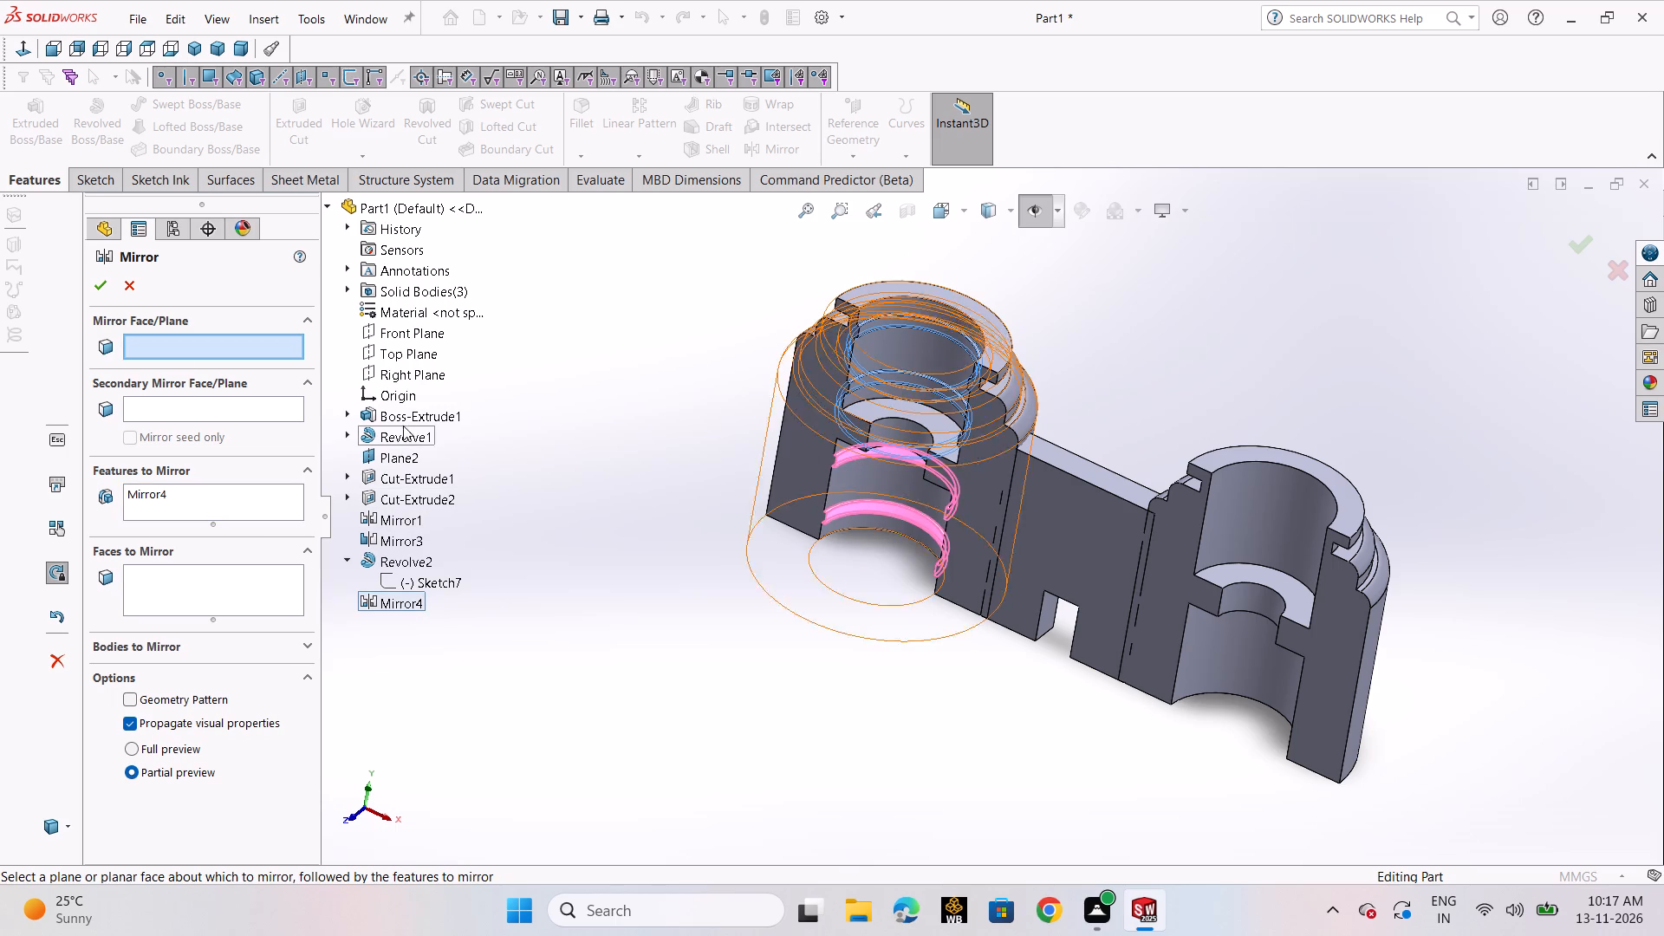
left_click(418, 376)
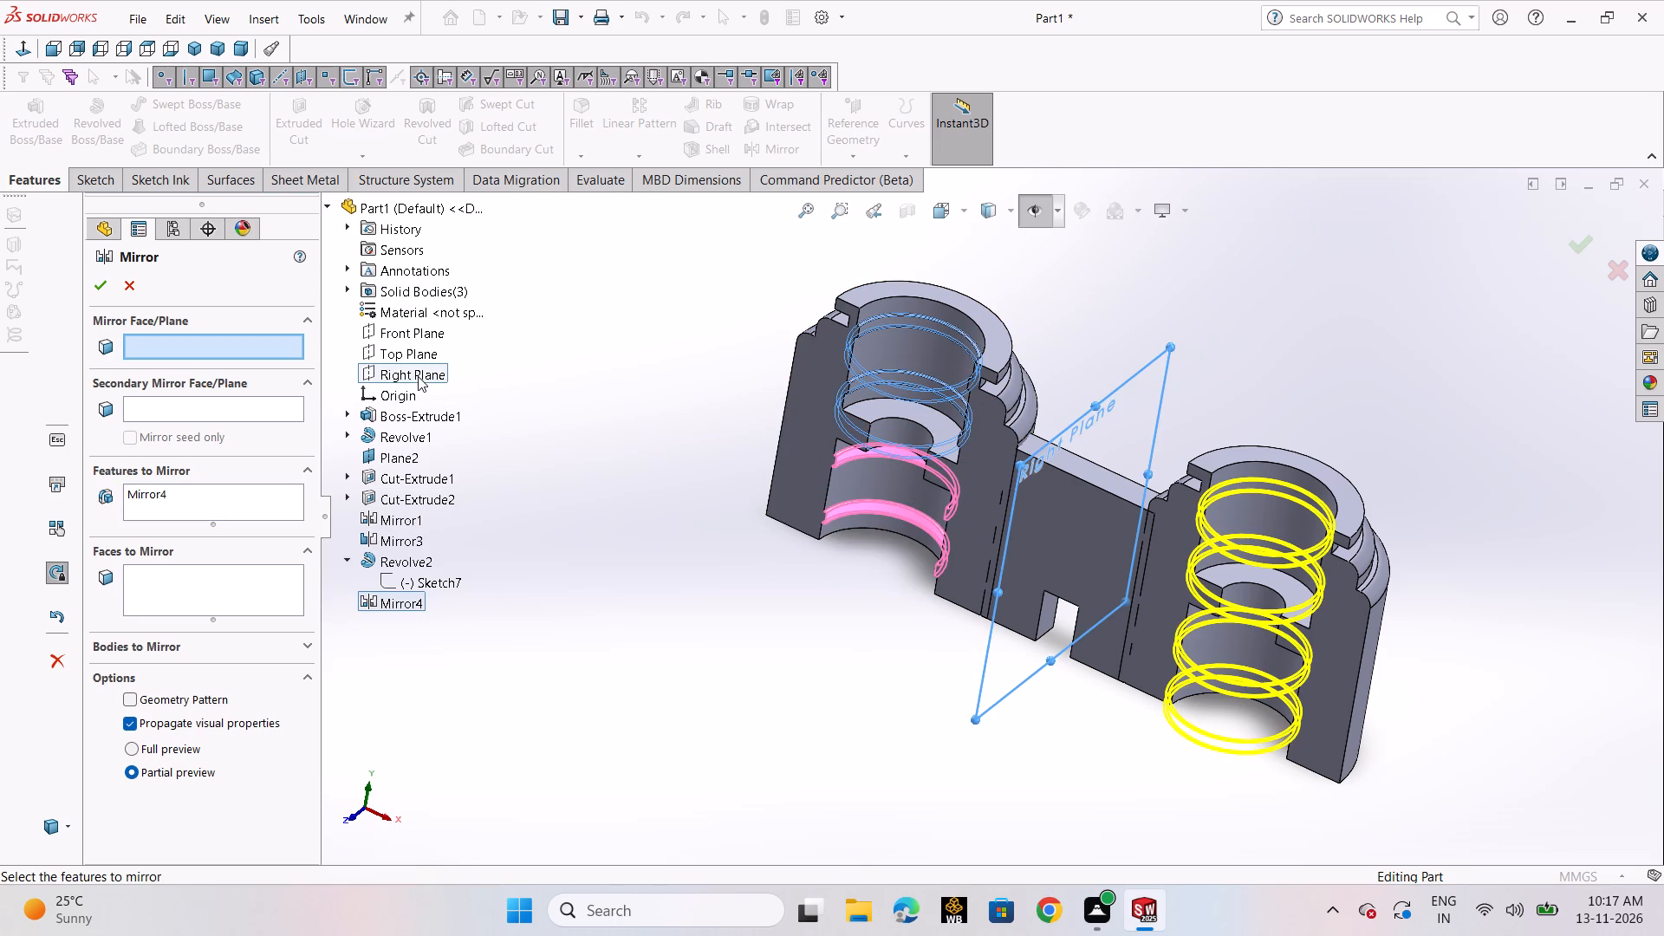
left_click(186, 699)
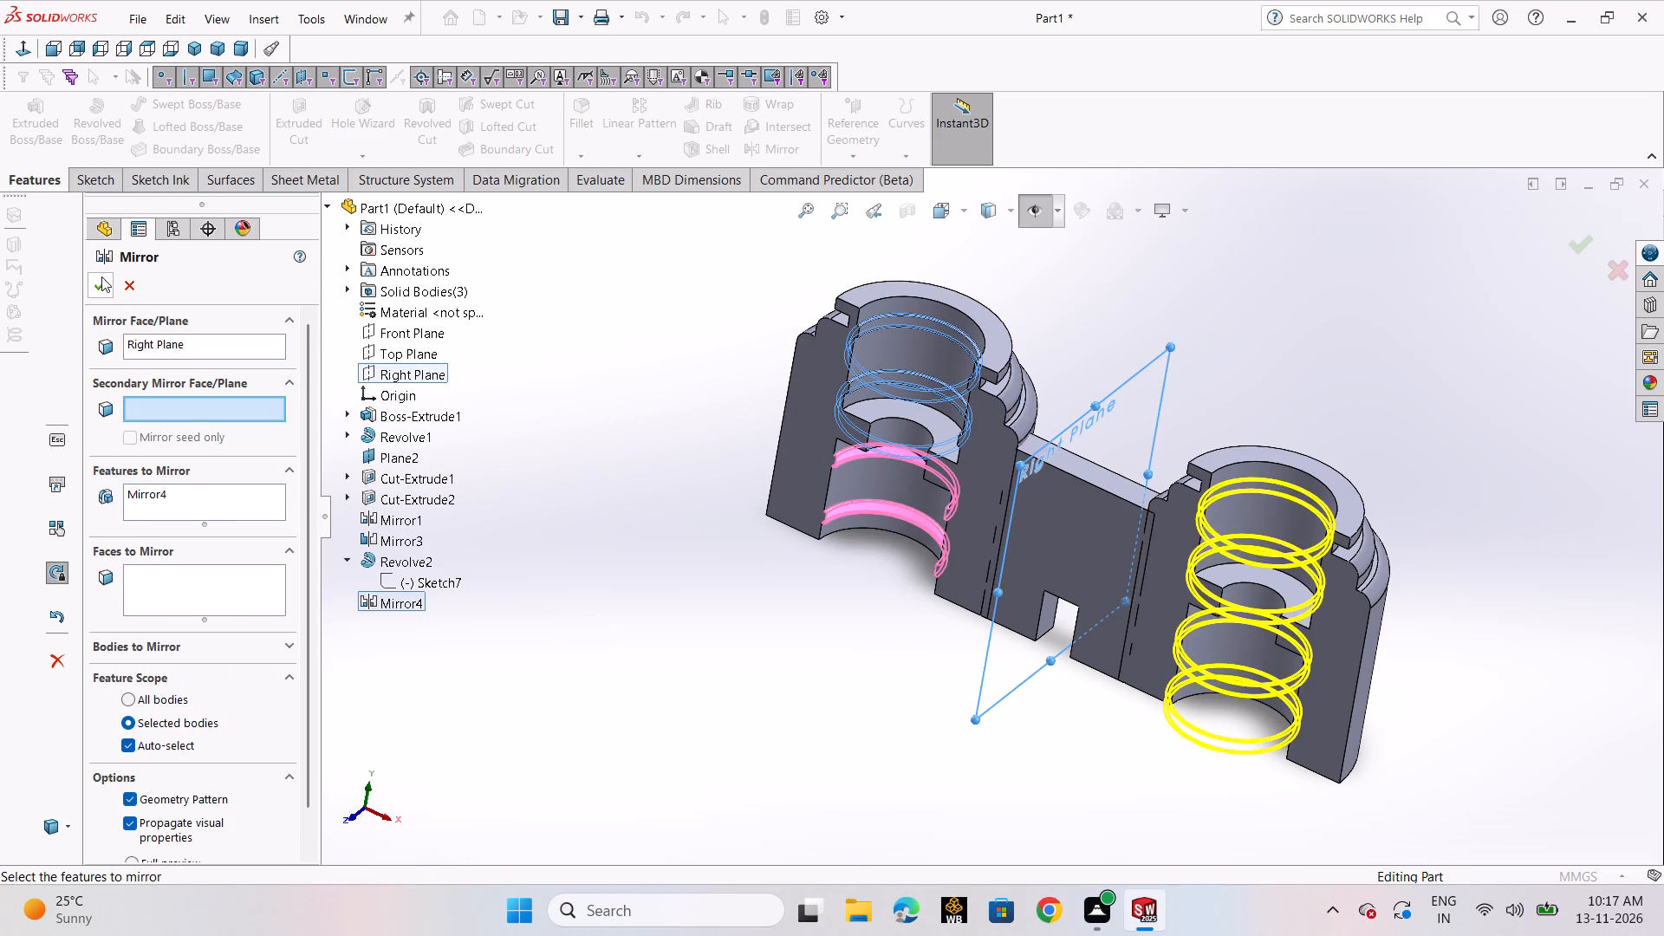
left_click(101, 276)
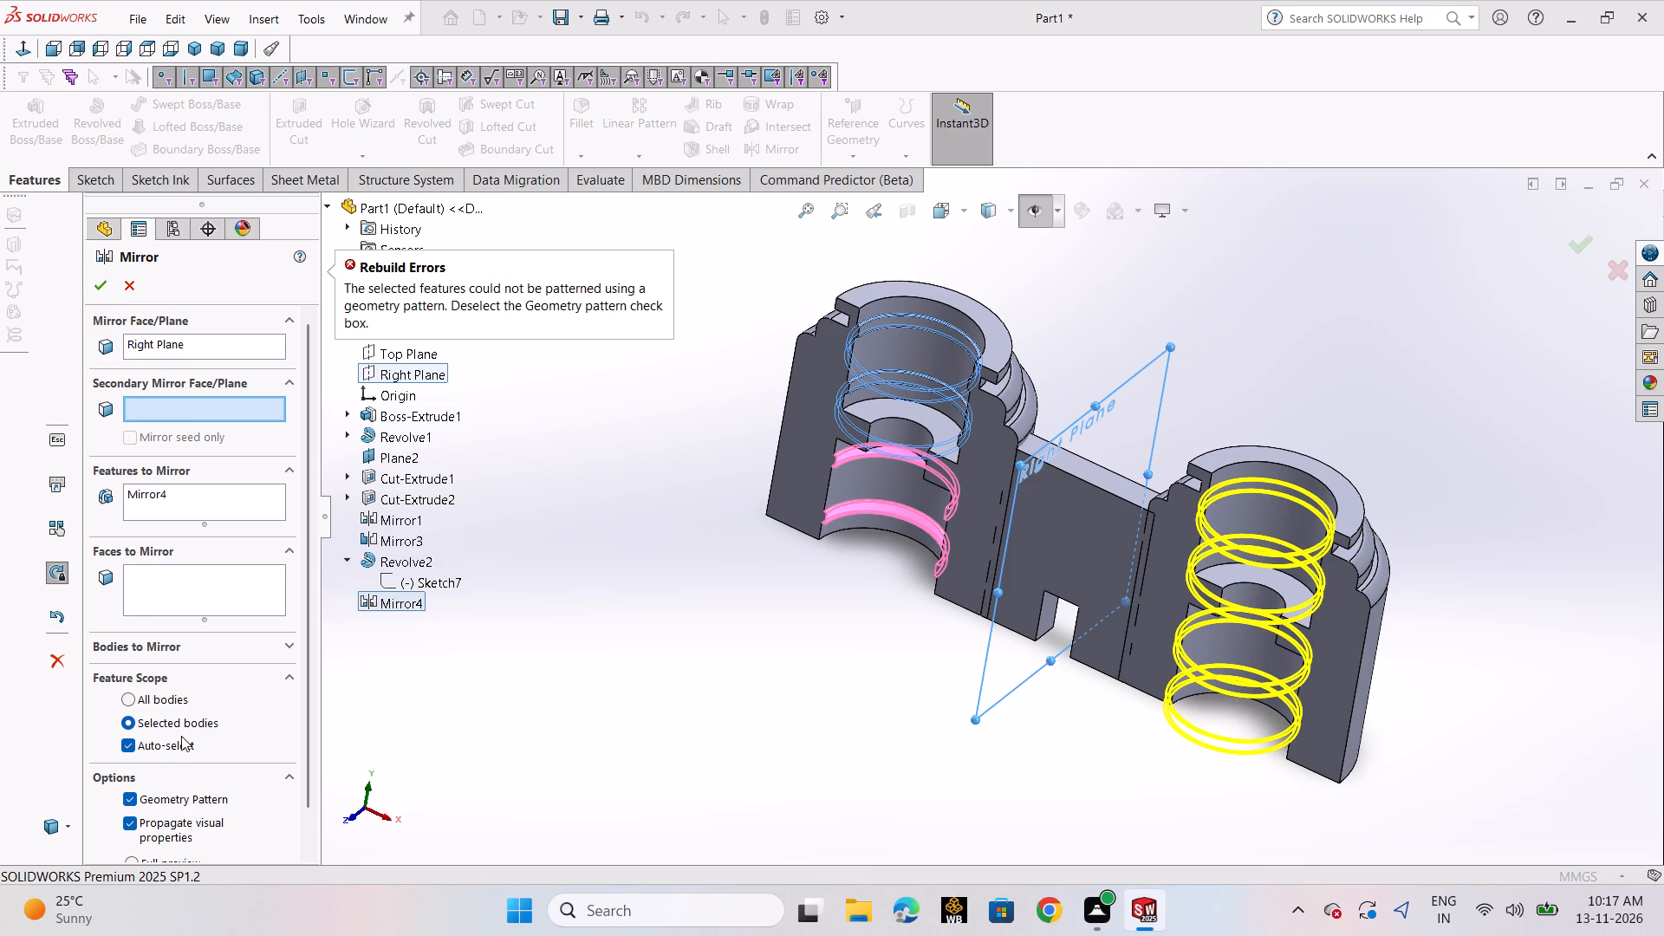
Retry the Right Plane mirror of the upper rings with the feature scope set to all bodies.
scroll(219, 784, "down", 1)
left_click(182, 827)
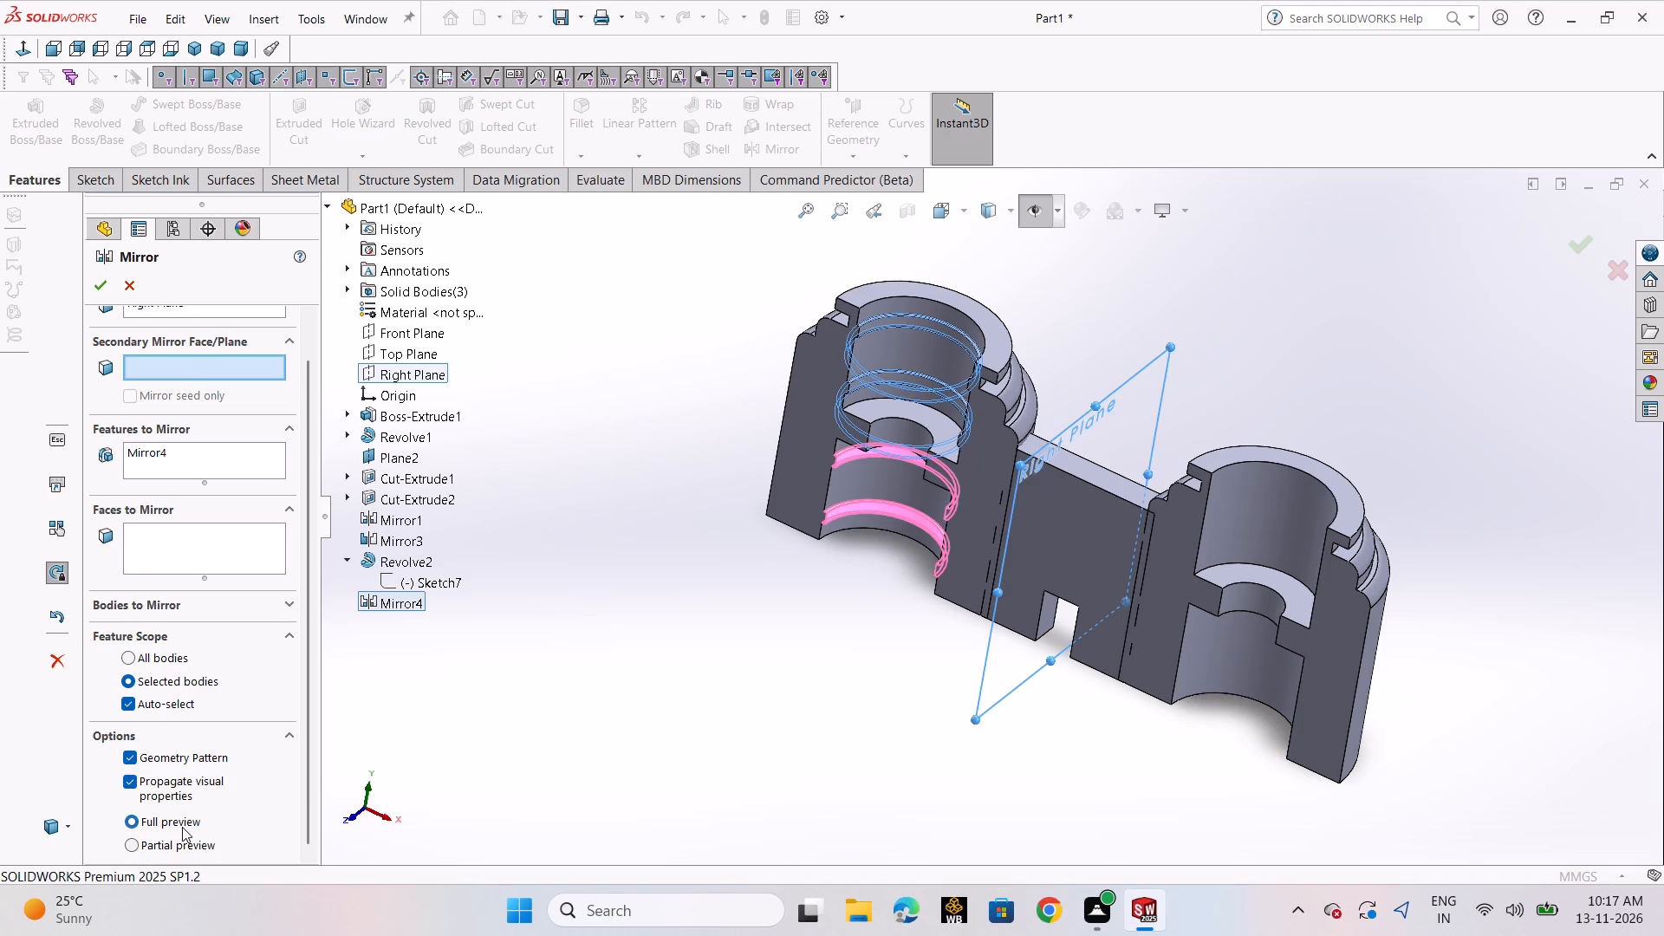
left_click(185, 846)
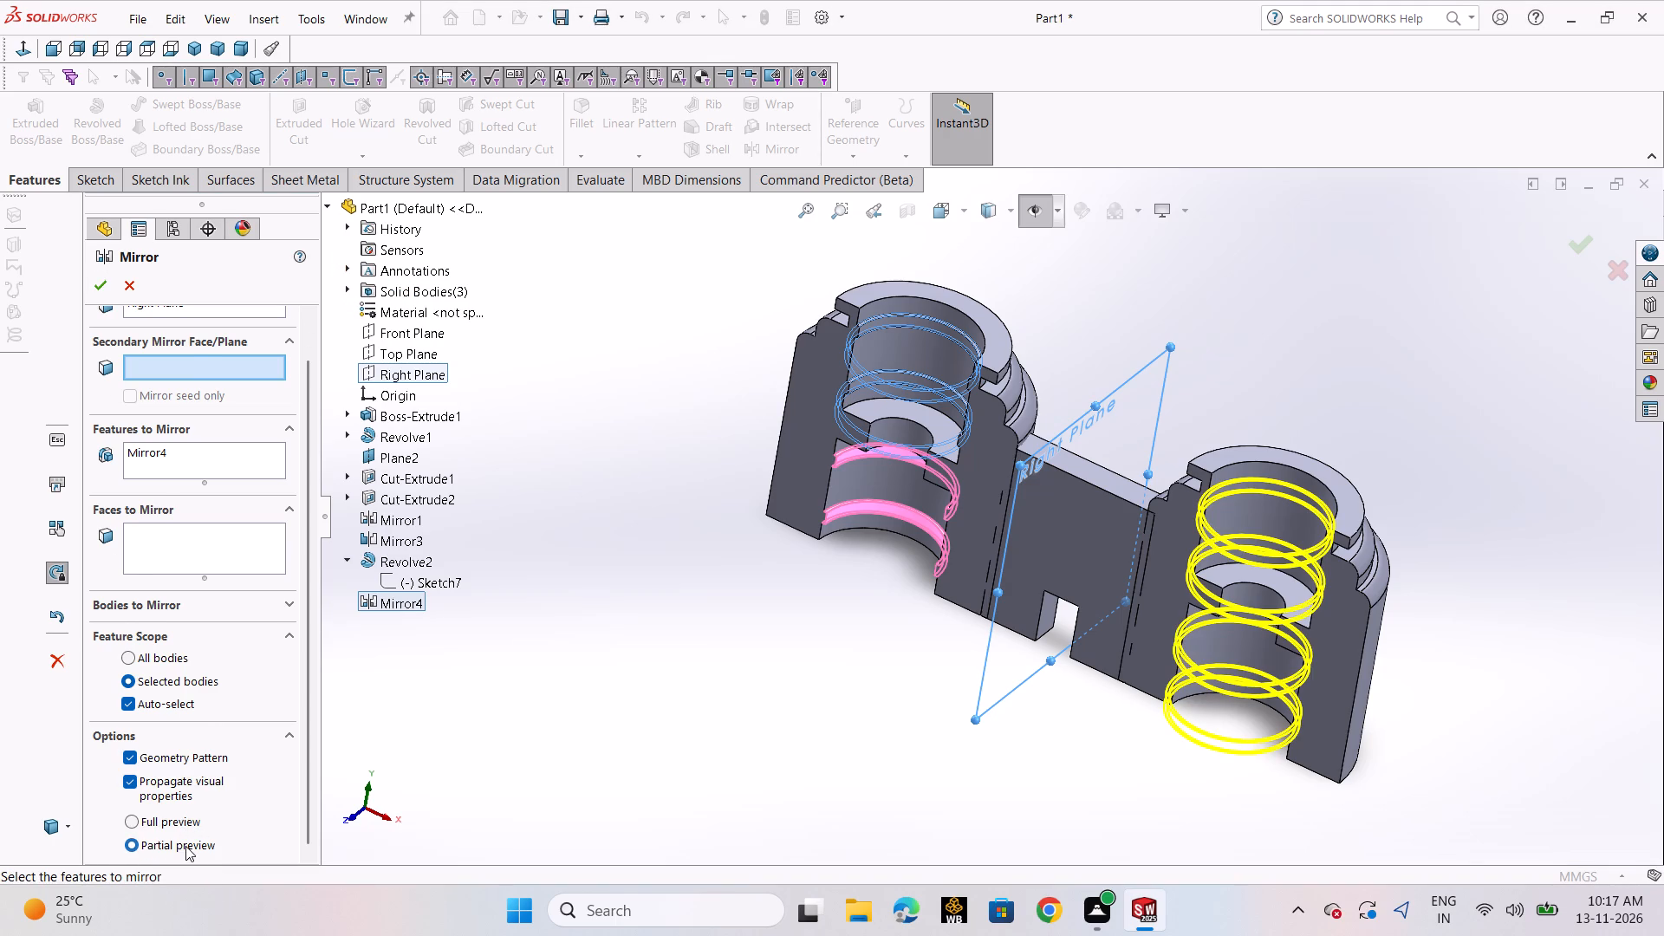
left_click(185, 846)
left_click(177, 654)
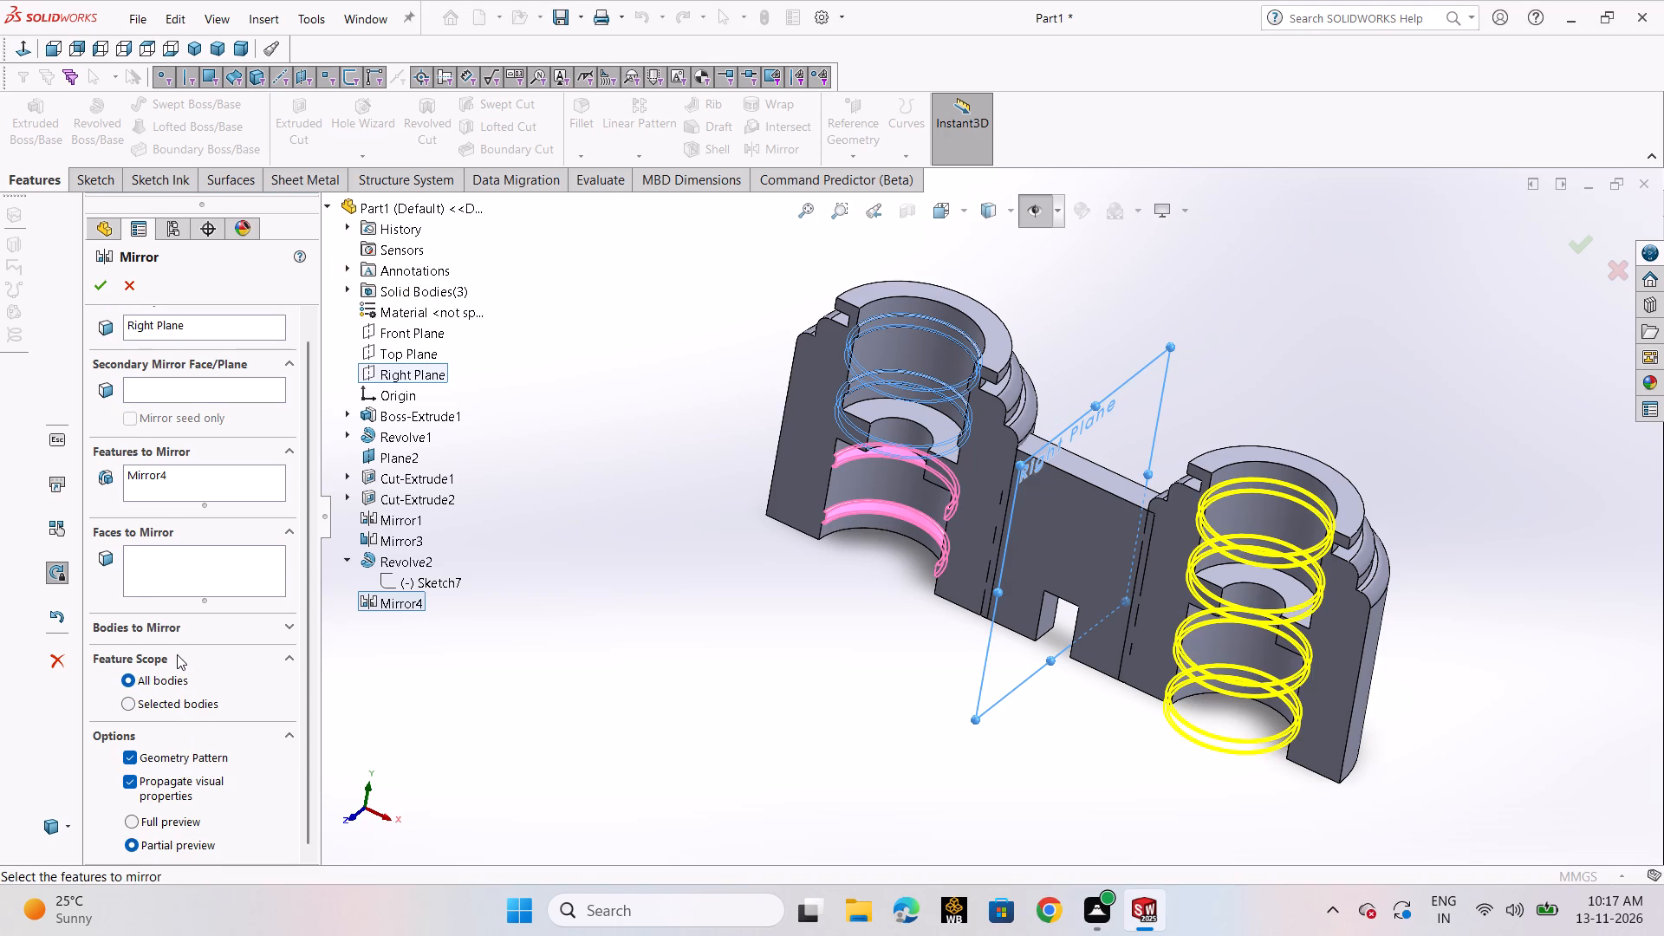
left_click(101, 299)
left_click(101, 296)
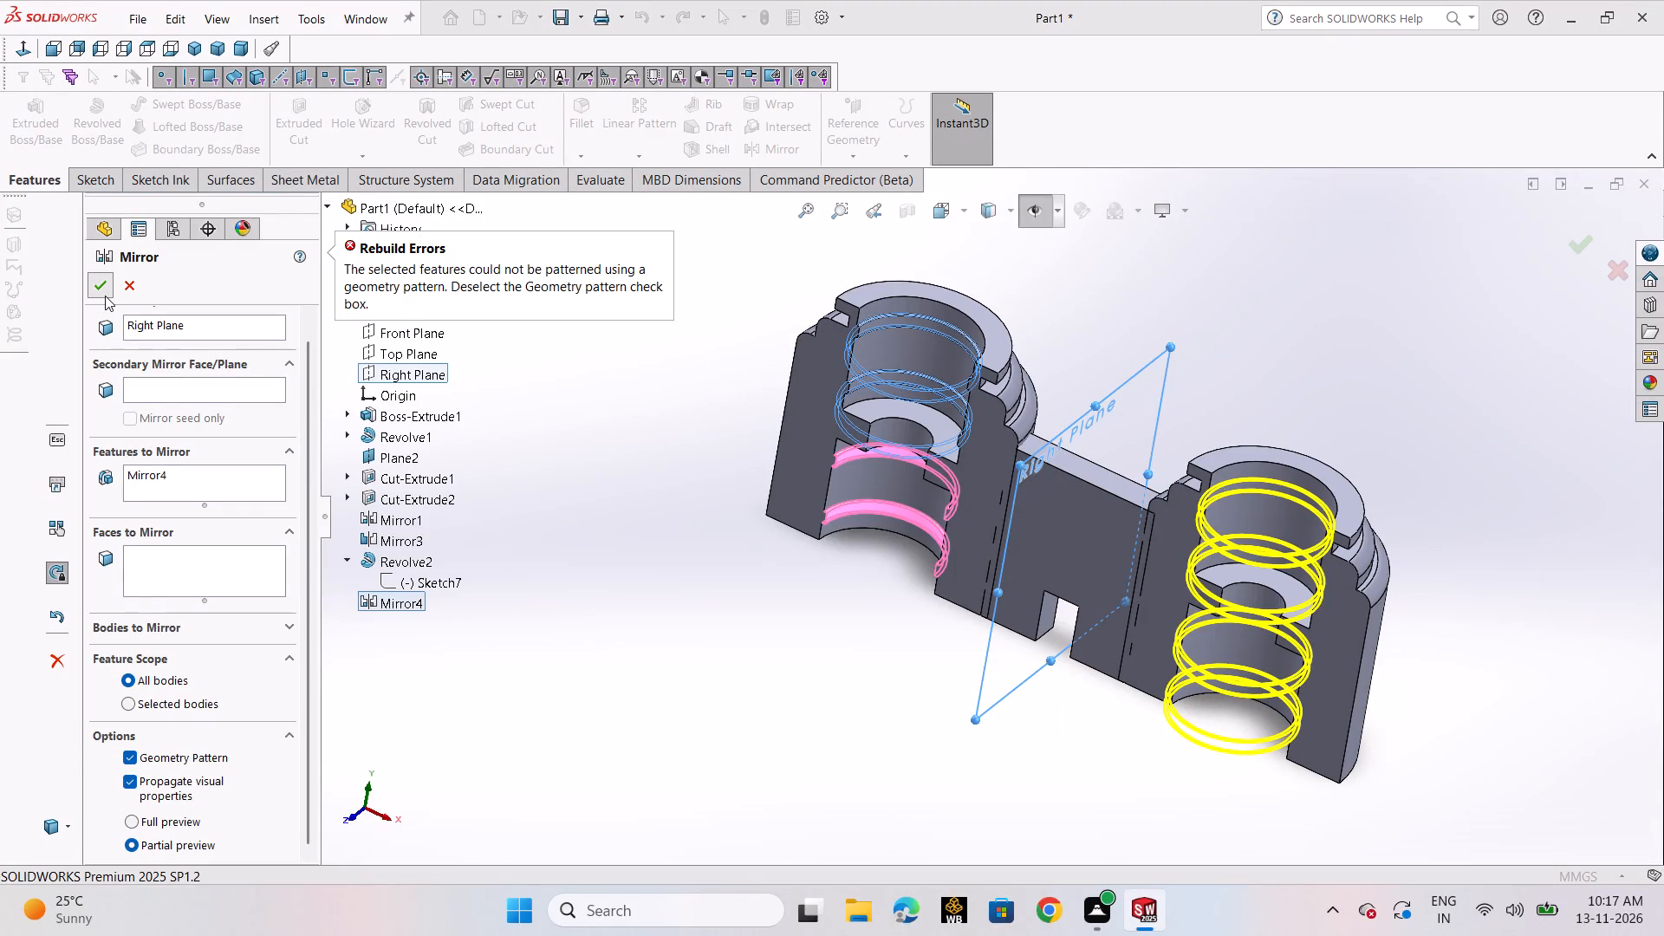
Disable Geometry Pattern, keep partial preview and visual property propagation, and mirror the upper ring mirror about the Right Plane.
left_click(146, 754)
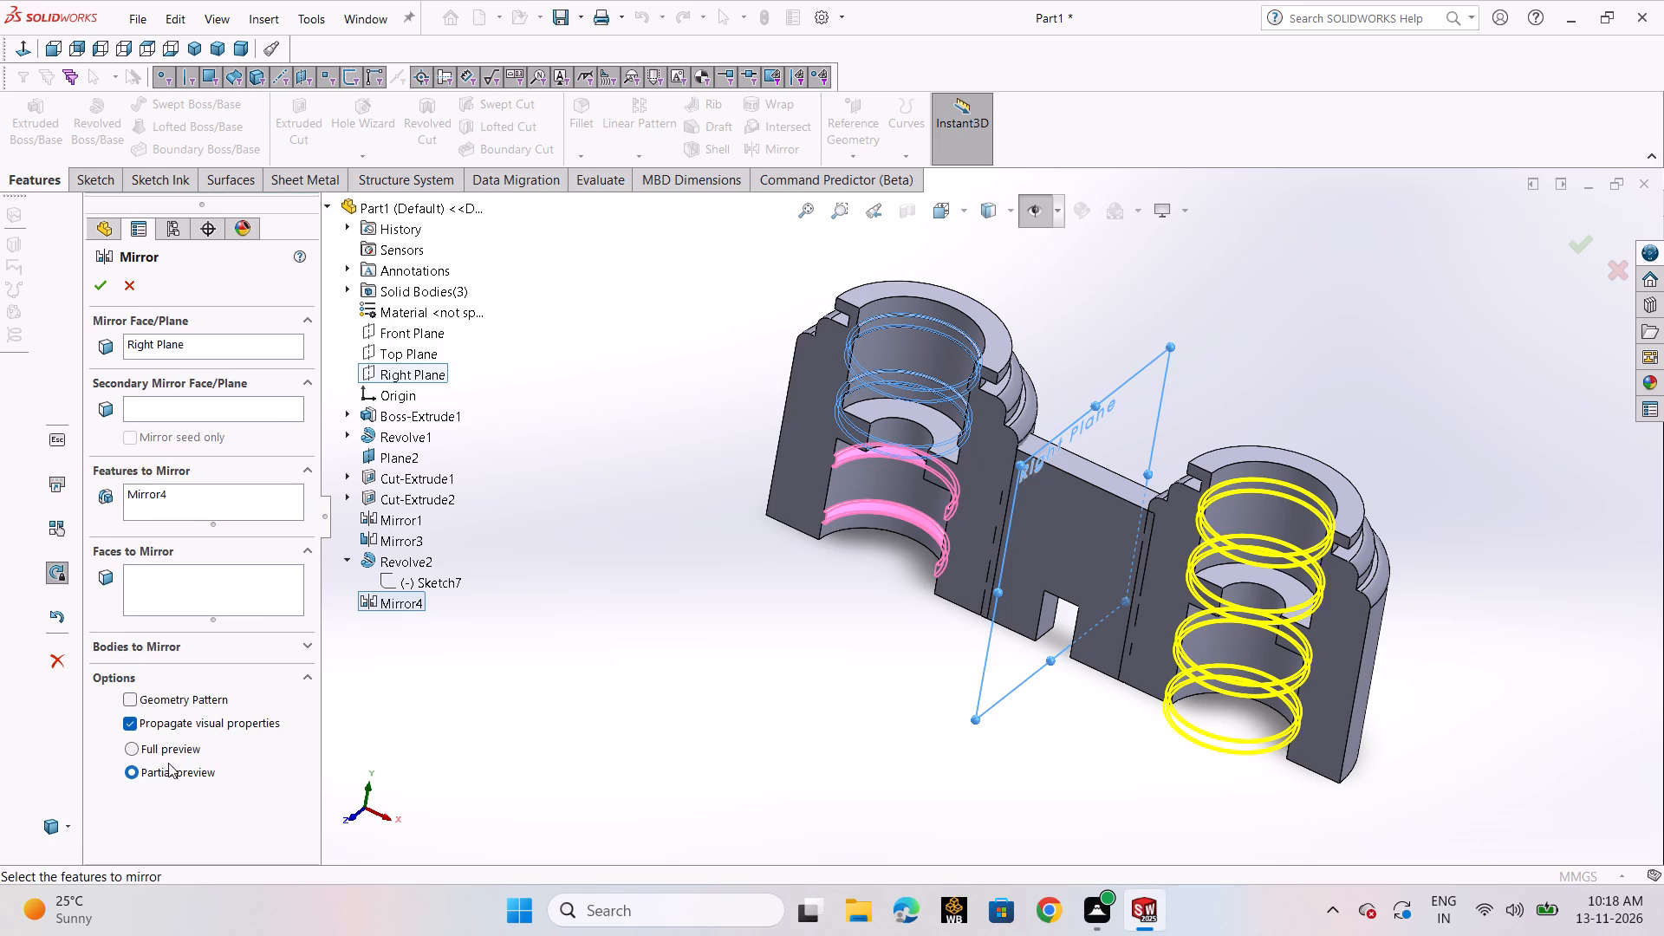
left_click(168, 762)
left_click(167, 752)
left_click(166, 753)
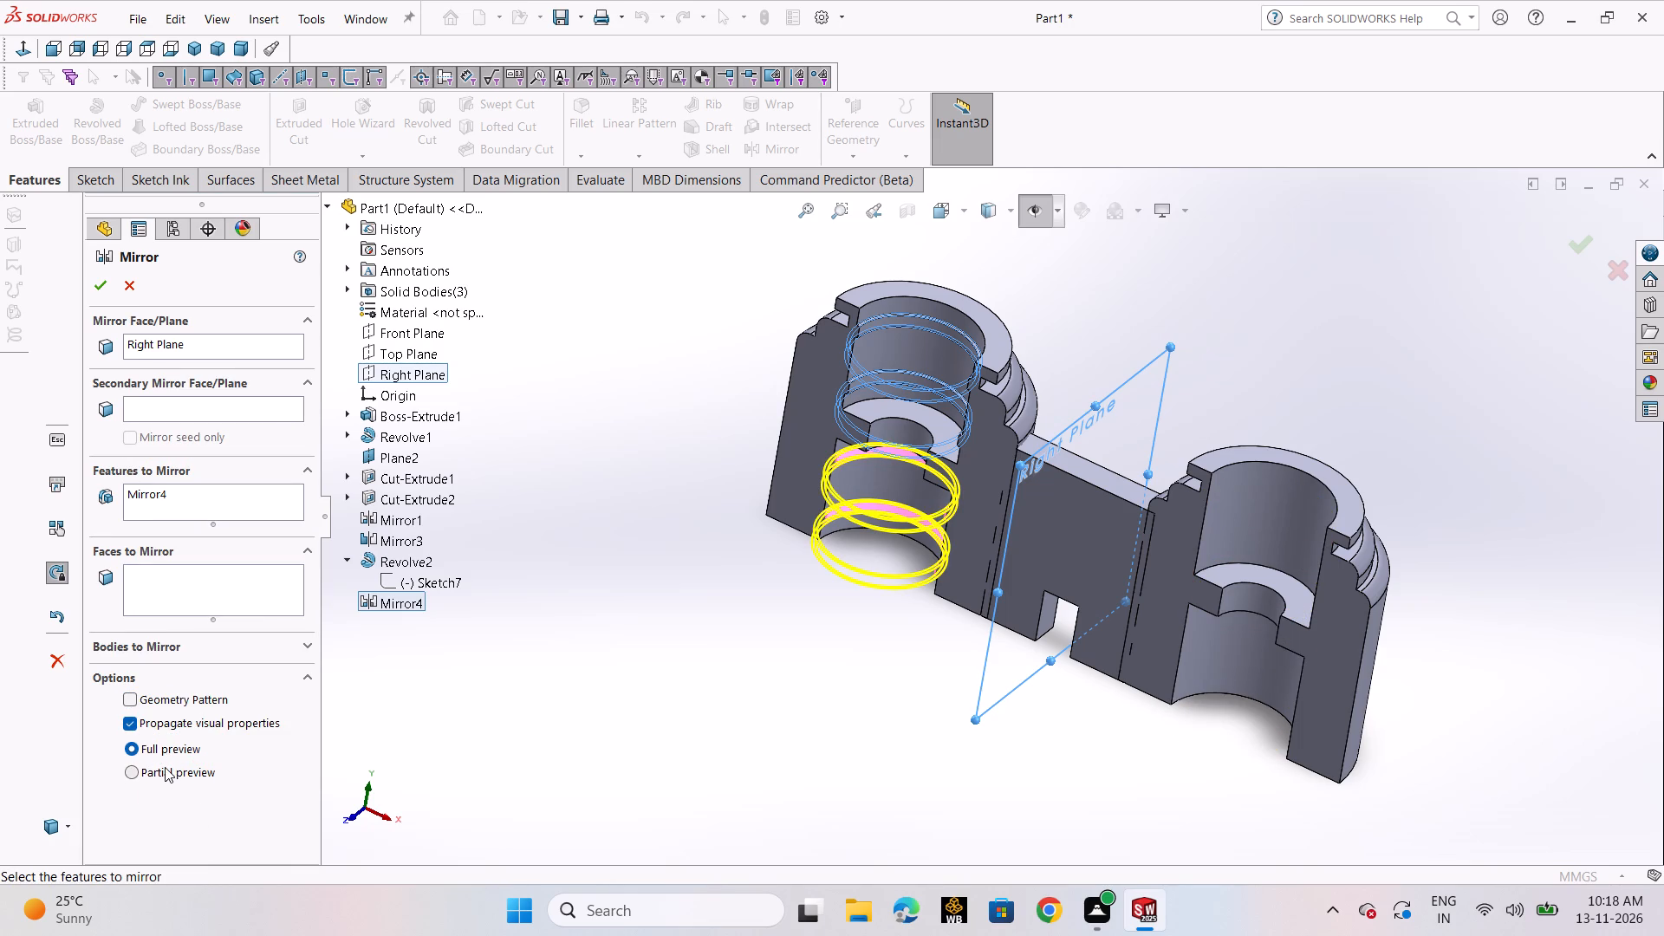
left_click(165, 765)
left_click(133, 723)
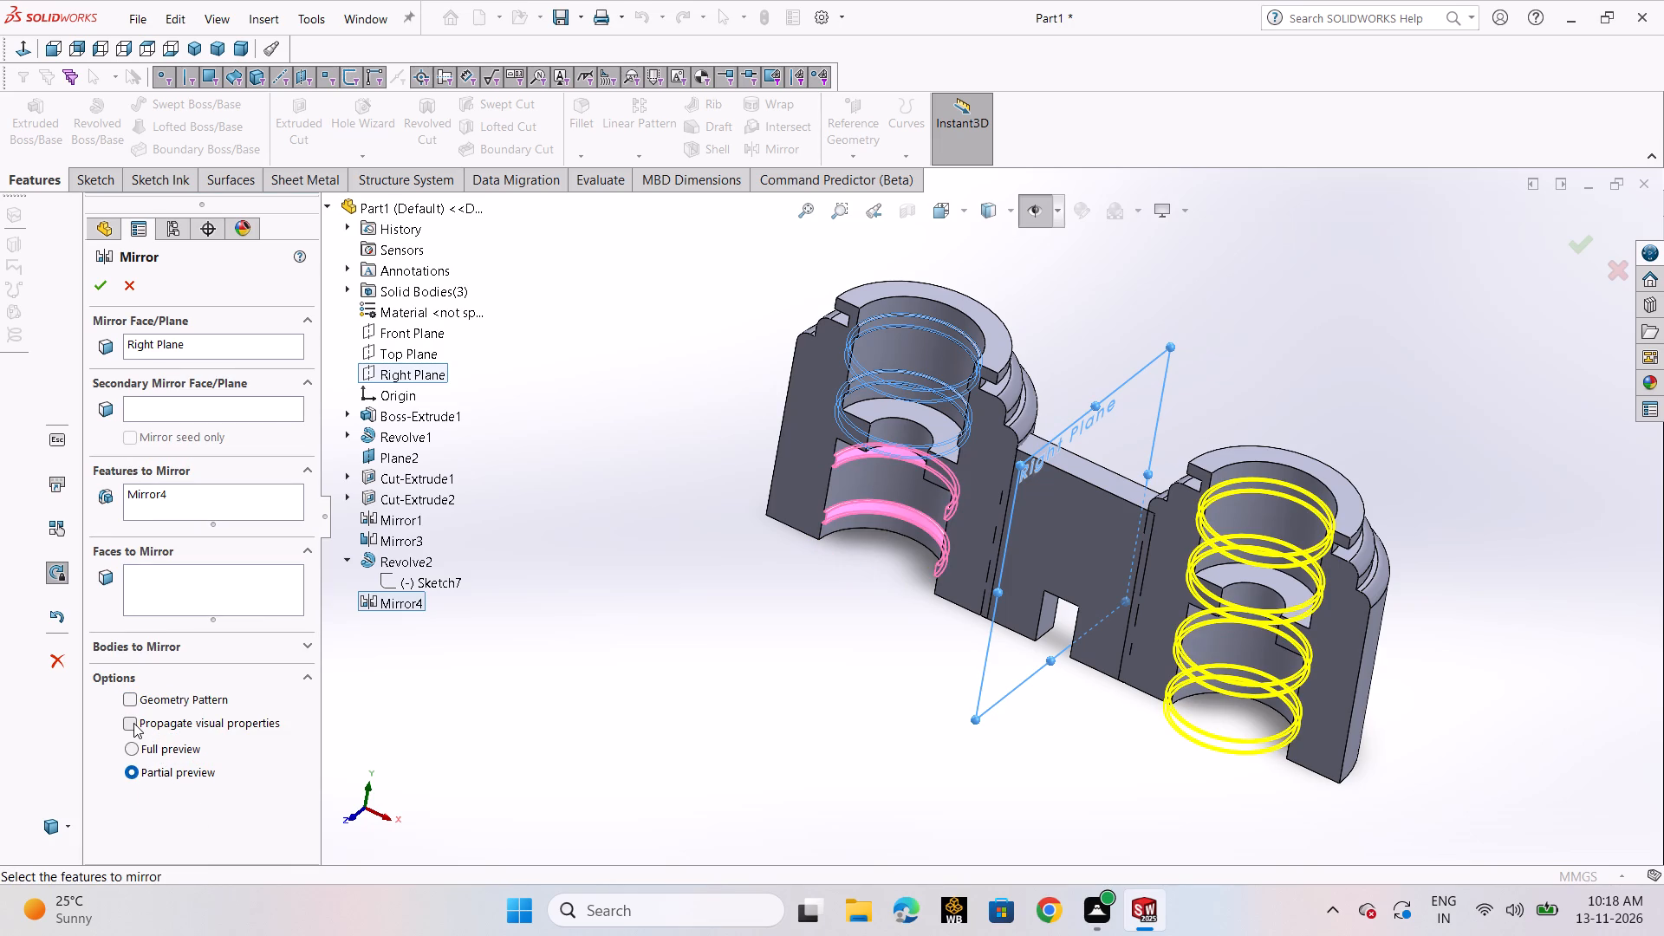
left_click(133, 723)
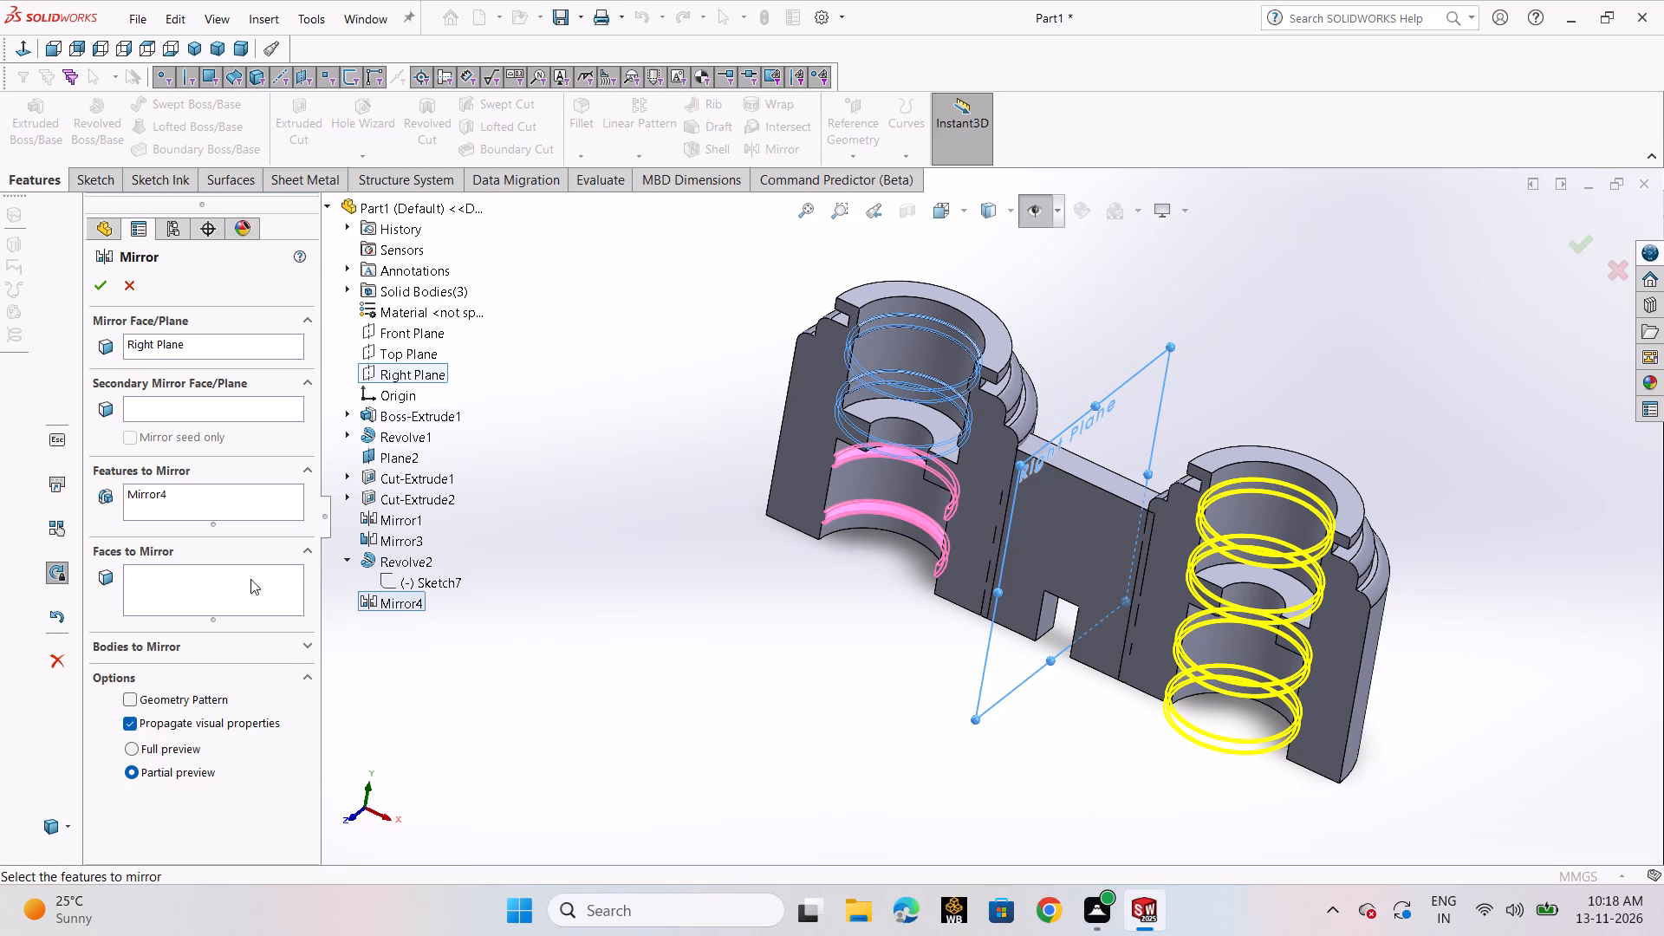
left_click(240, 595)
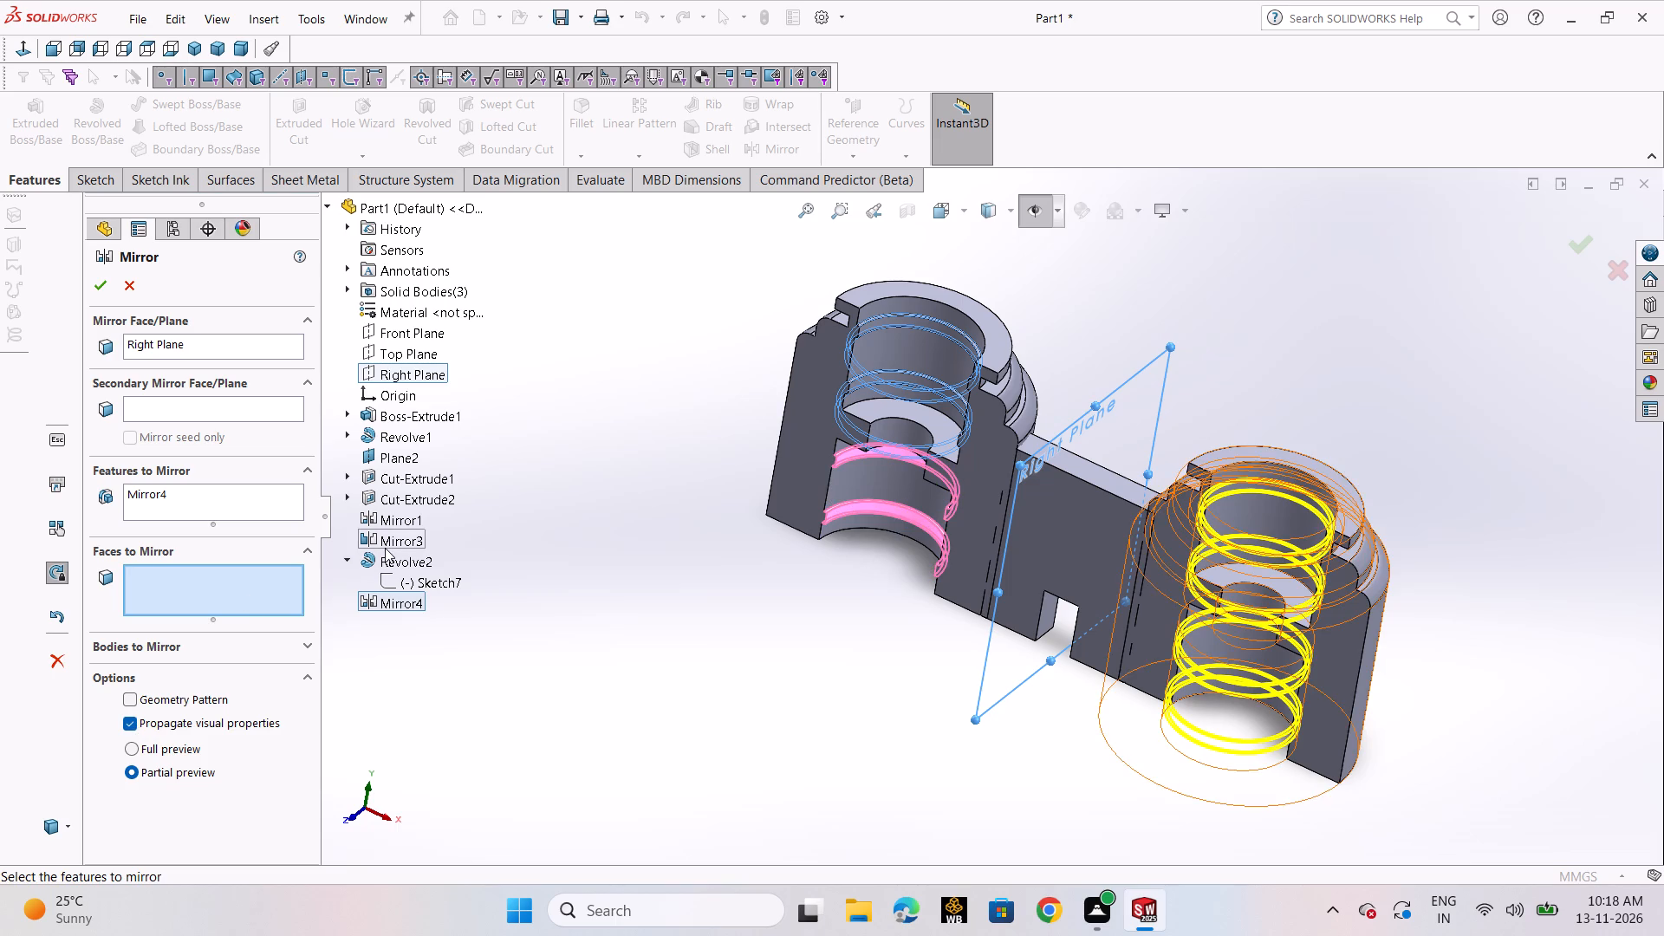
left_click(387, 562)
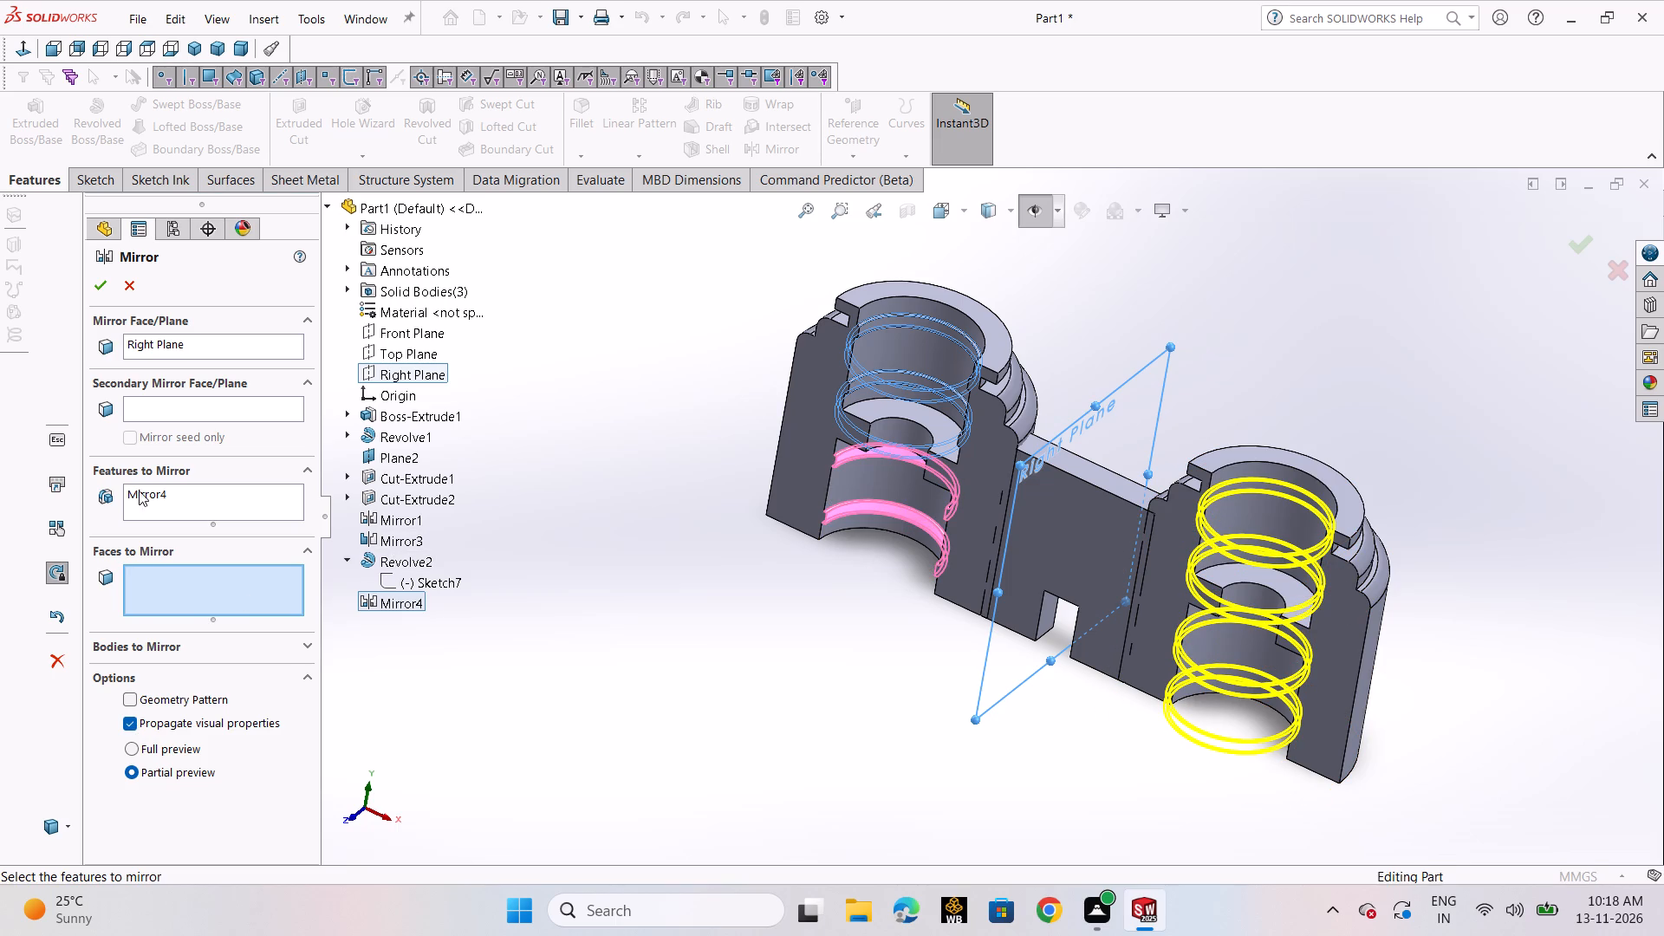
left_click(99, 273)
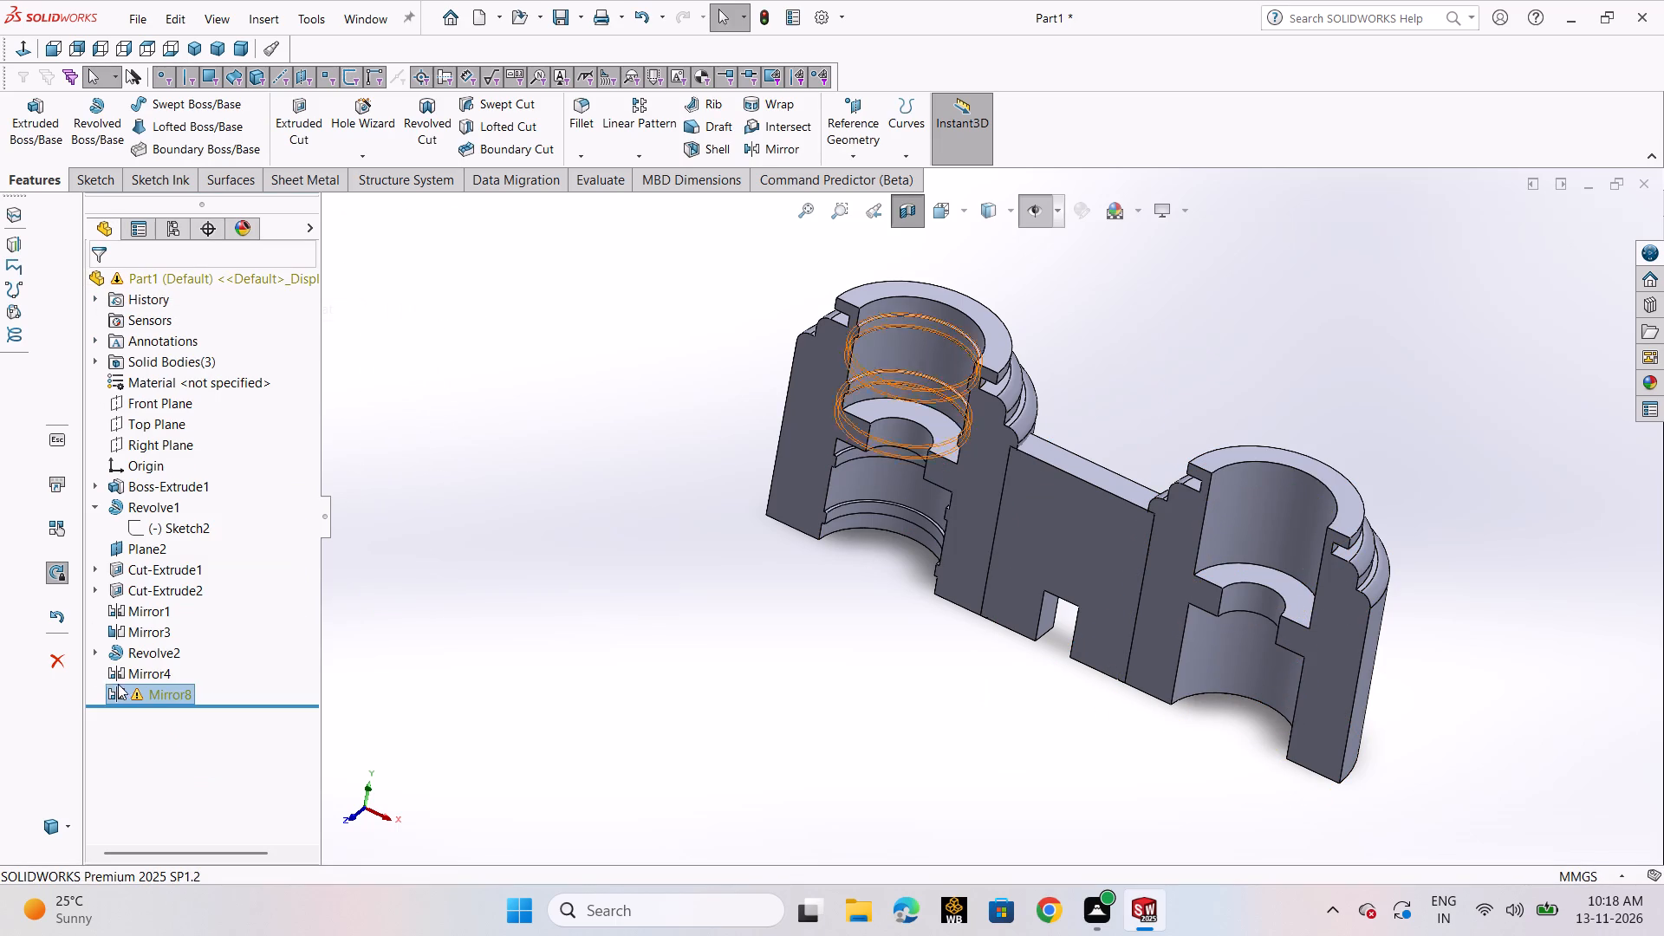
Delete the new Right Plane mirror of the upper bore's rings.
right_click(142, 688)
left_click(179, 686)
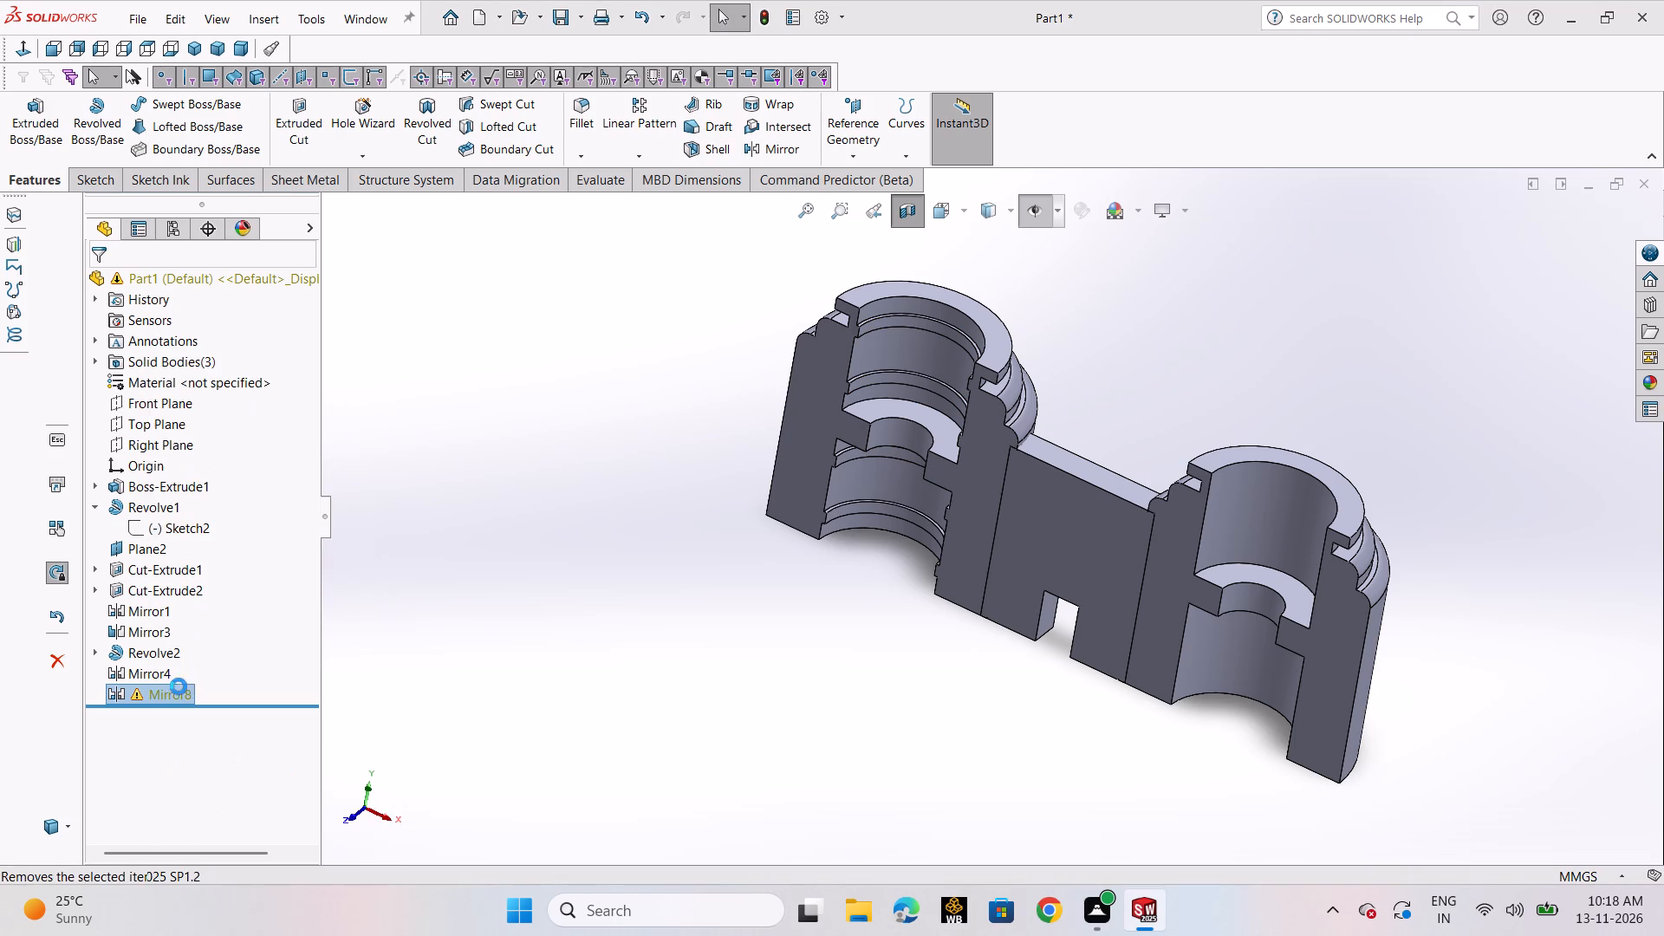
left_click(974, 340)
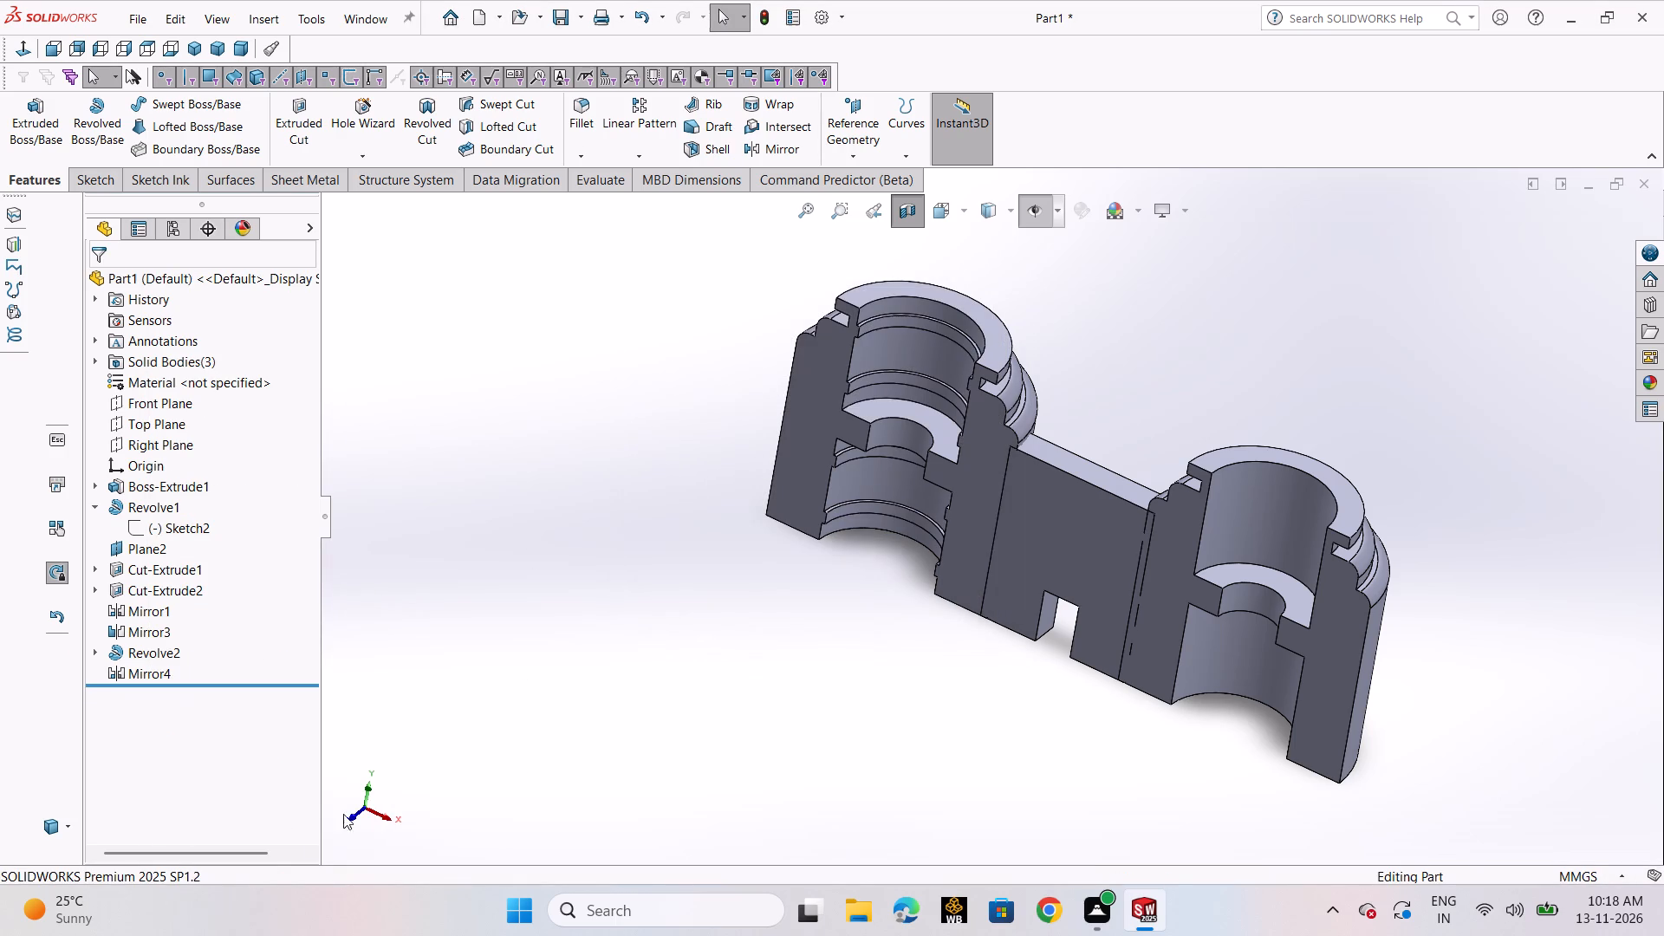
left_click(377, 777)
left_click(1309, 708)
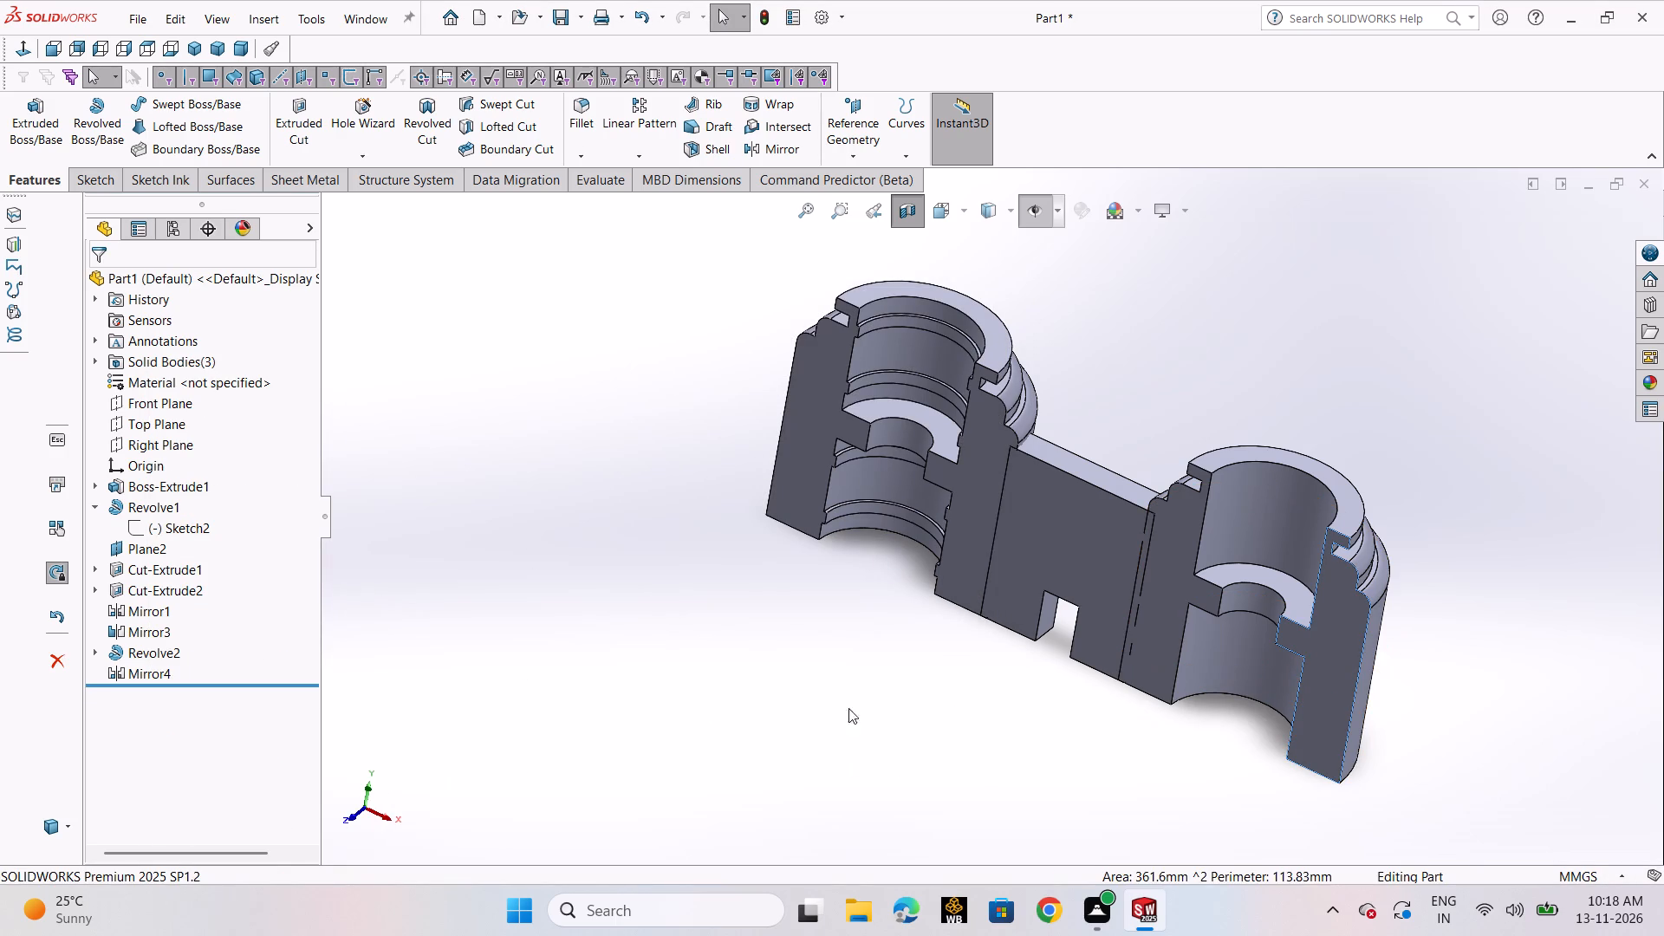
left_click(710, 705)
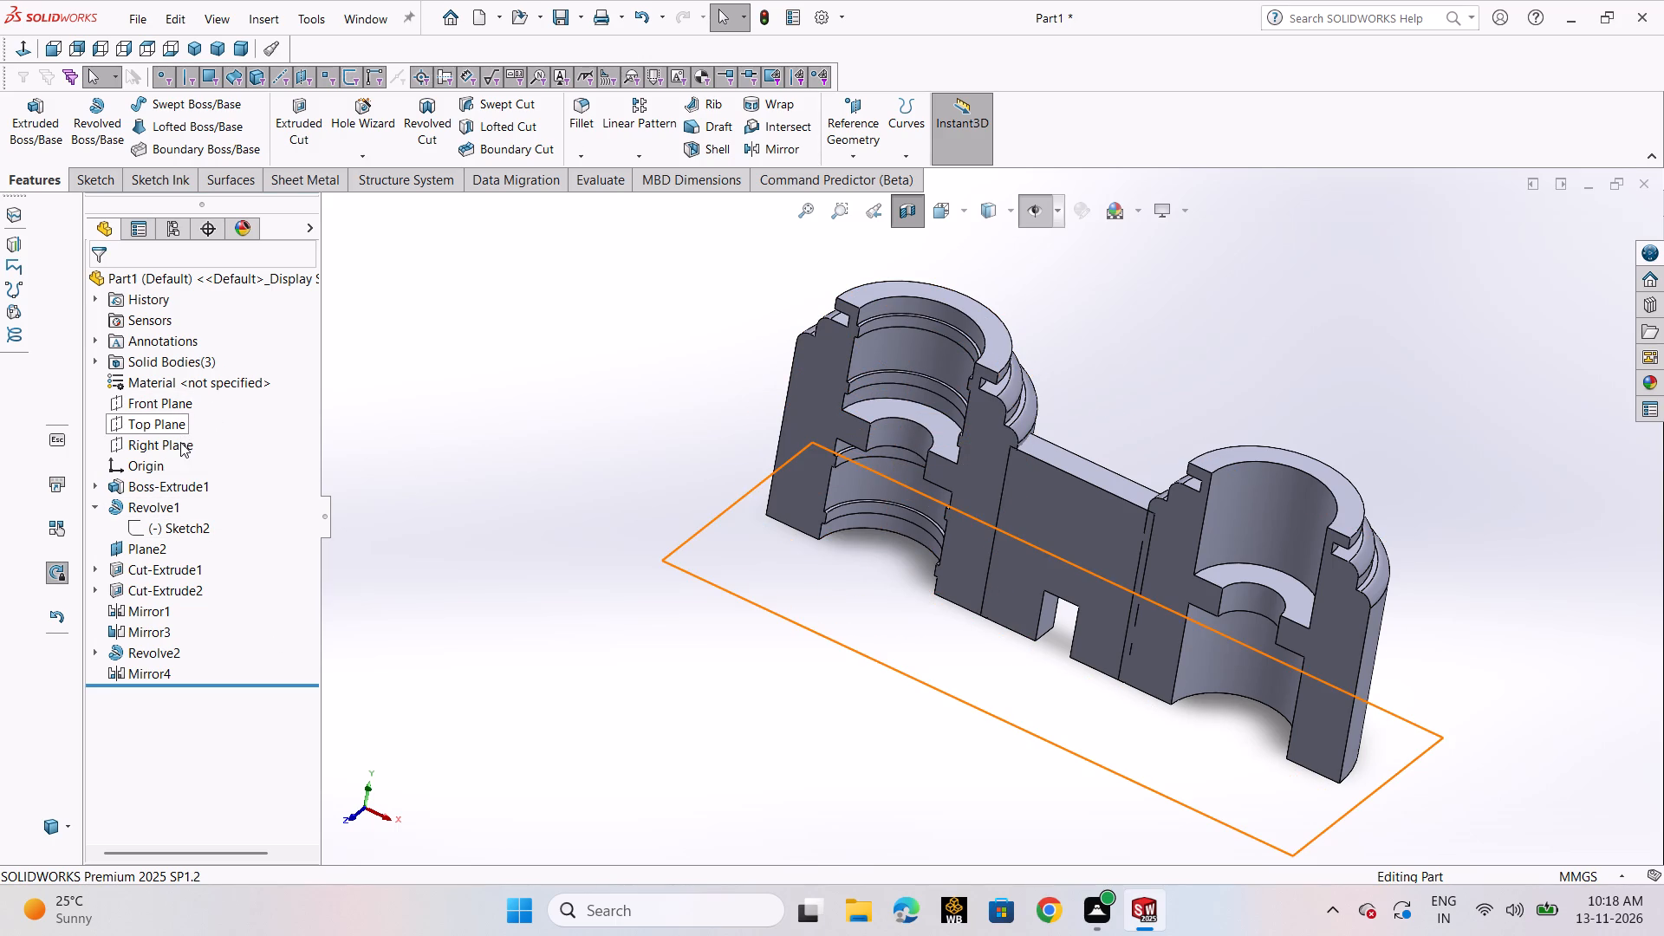
Start a new sketch on the Front Plane for the right body's bore.
left_click(180, 406)
left_click(195, 381)
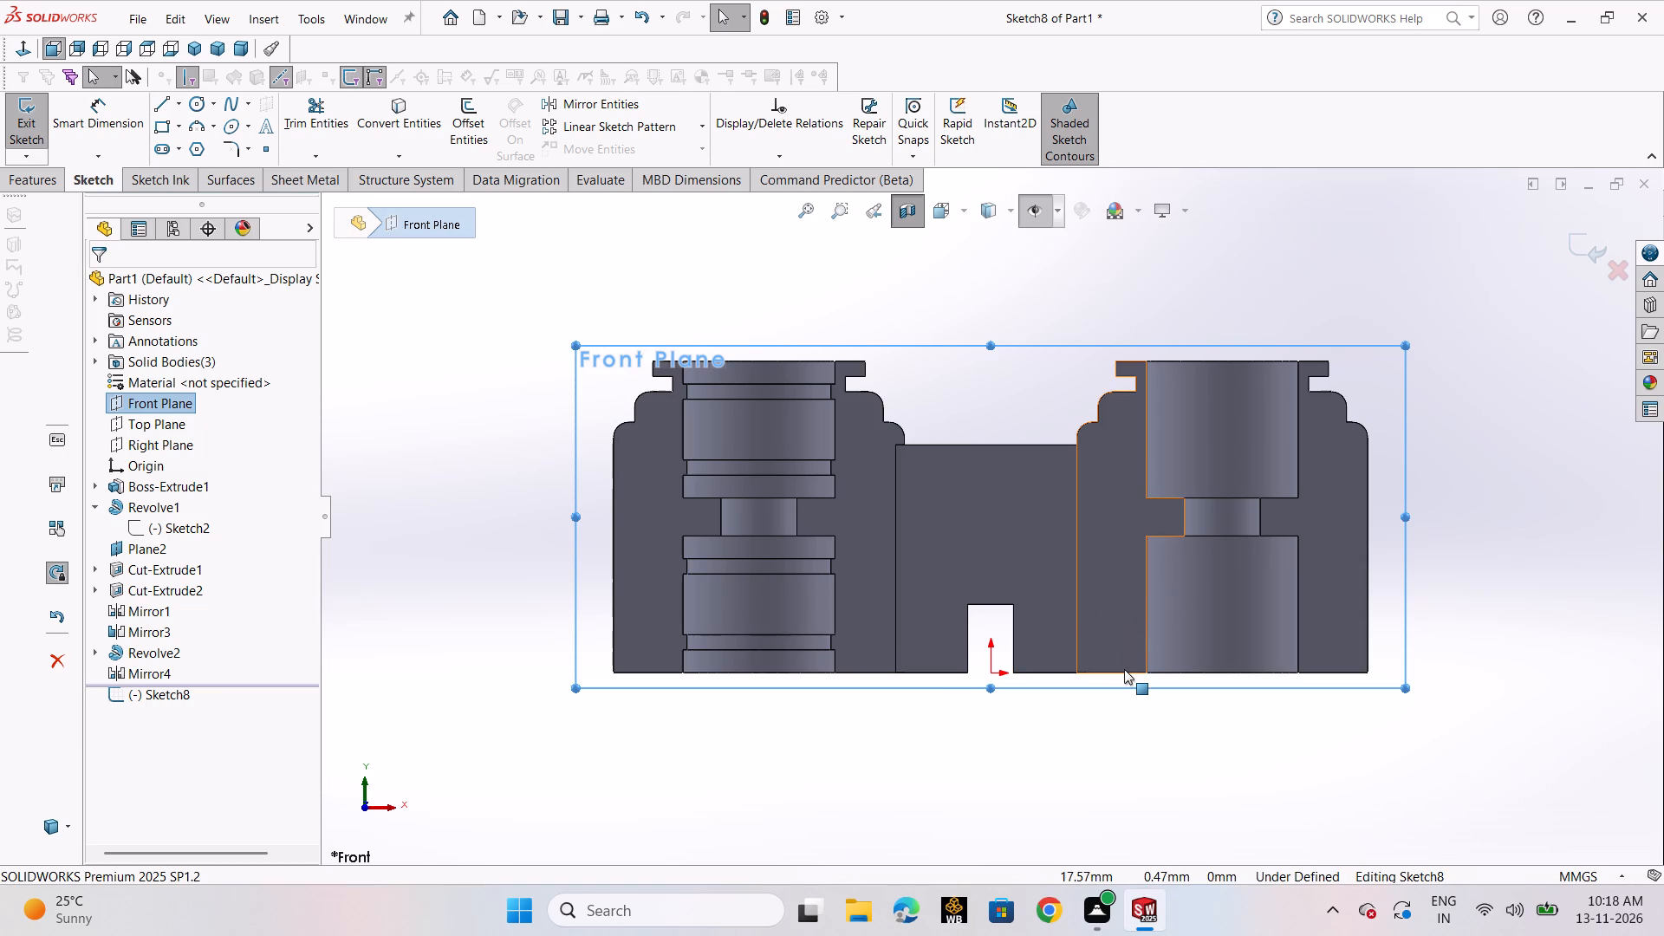
left_click(1160, 741)
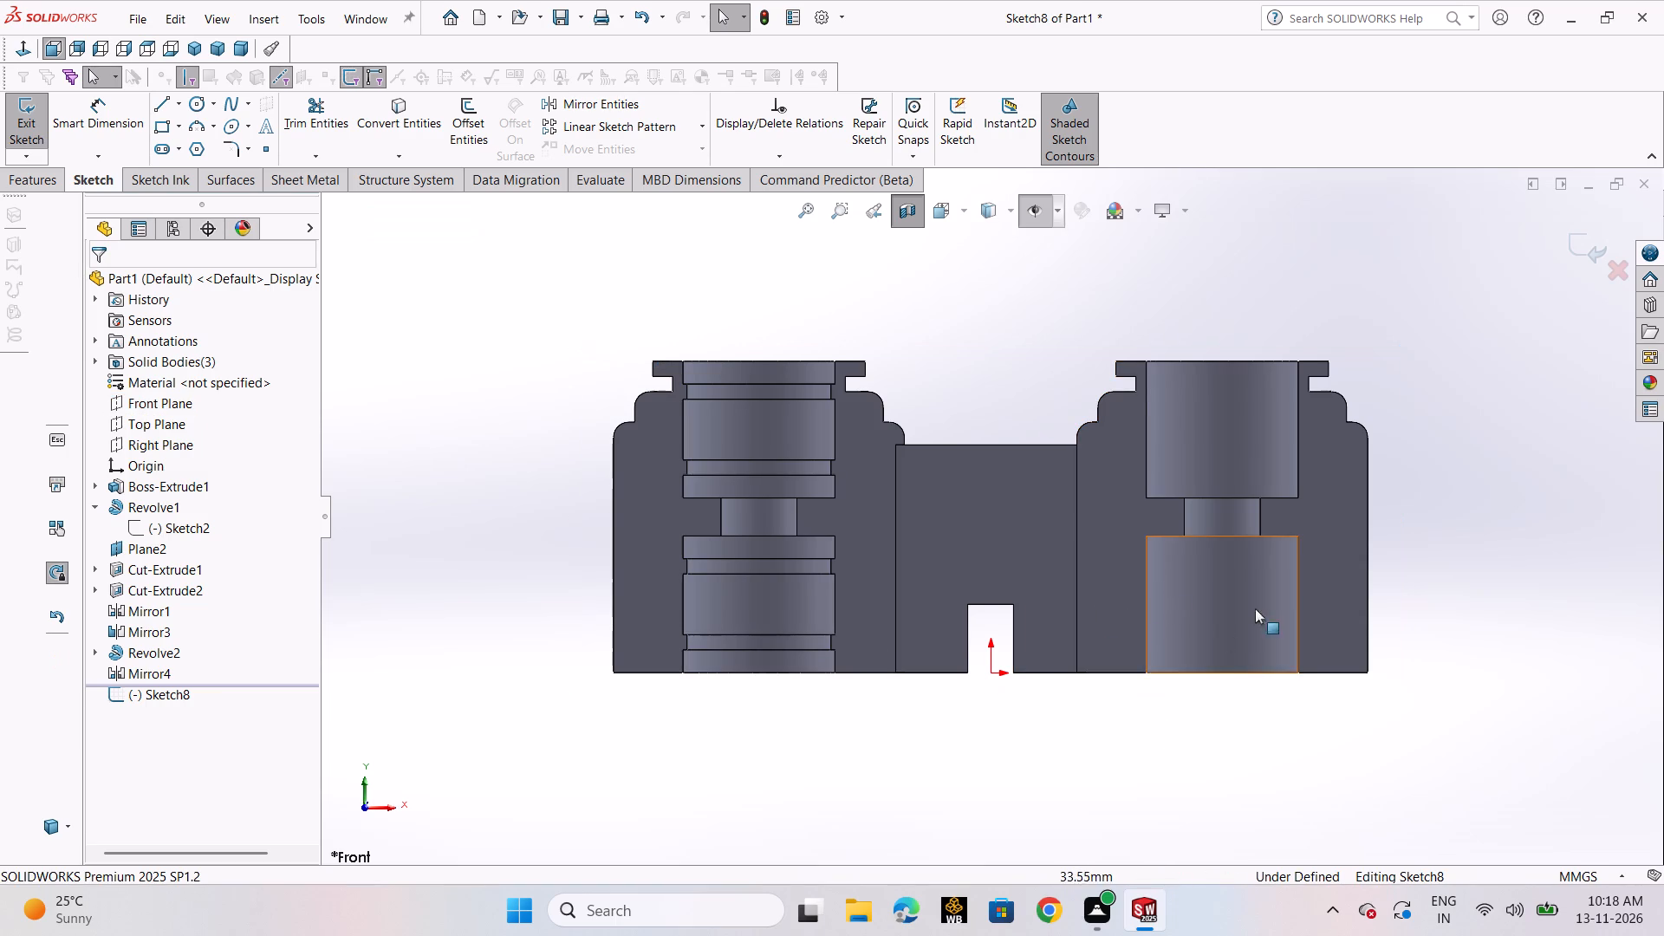
scroll(1264, 601, "up", 2)
scroll(1264, 588, "down", 2)
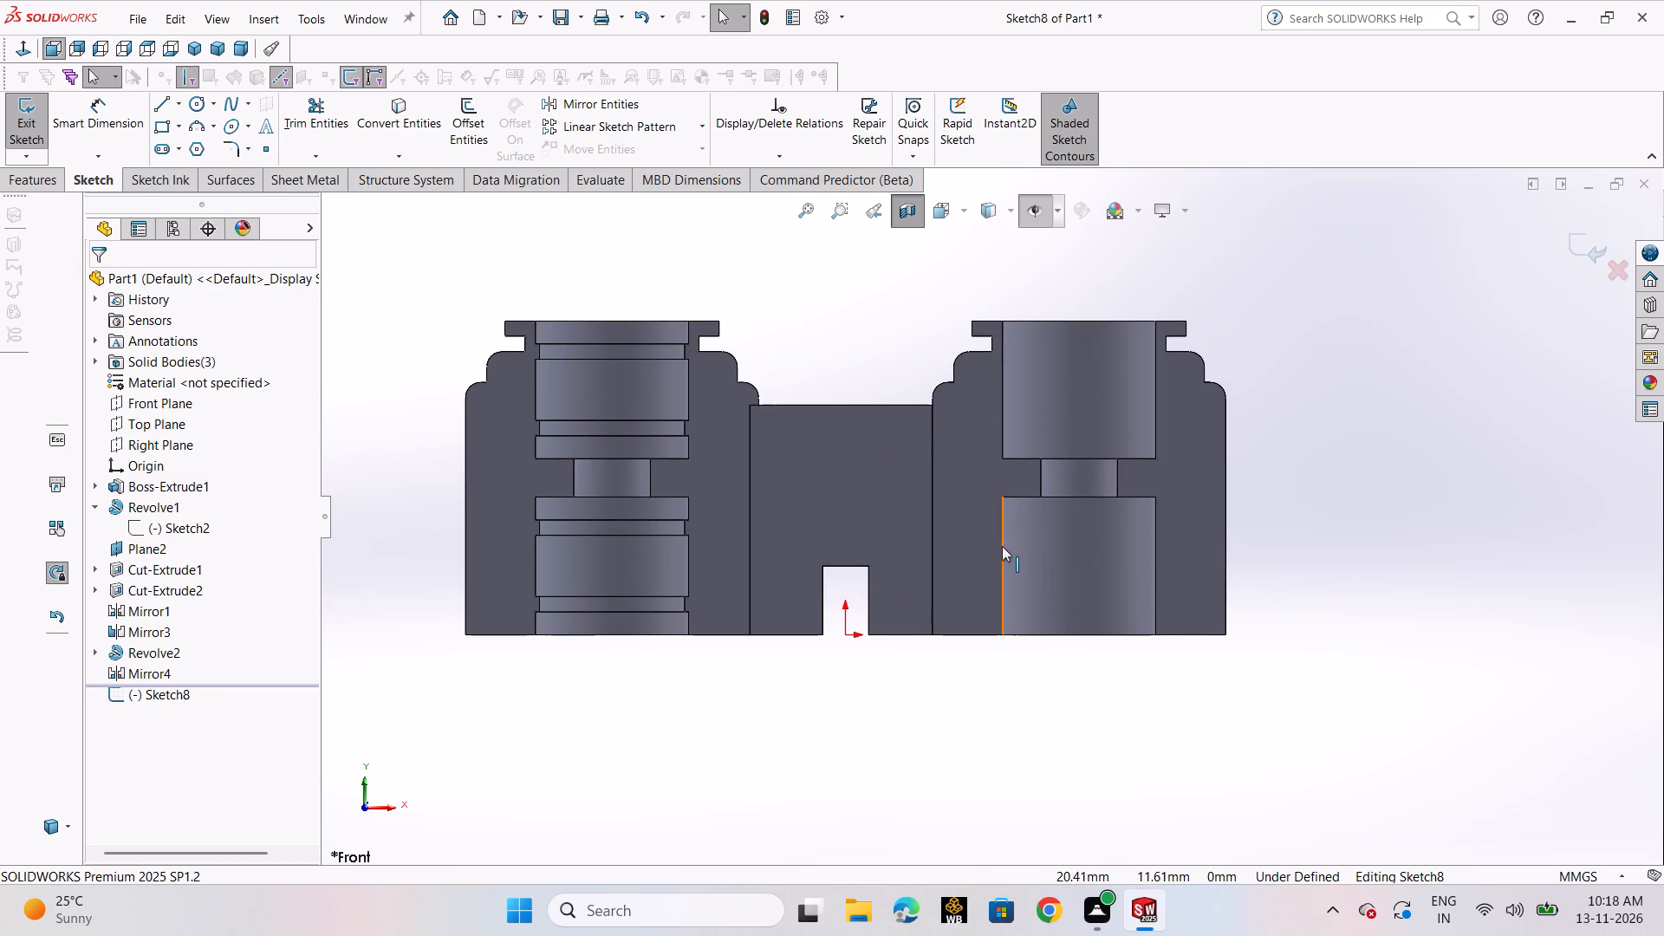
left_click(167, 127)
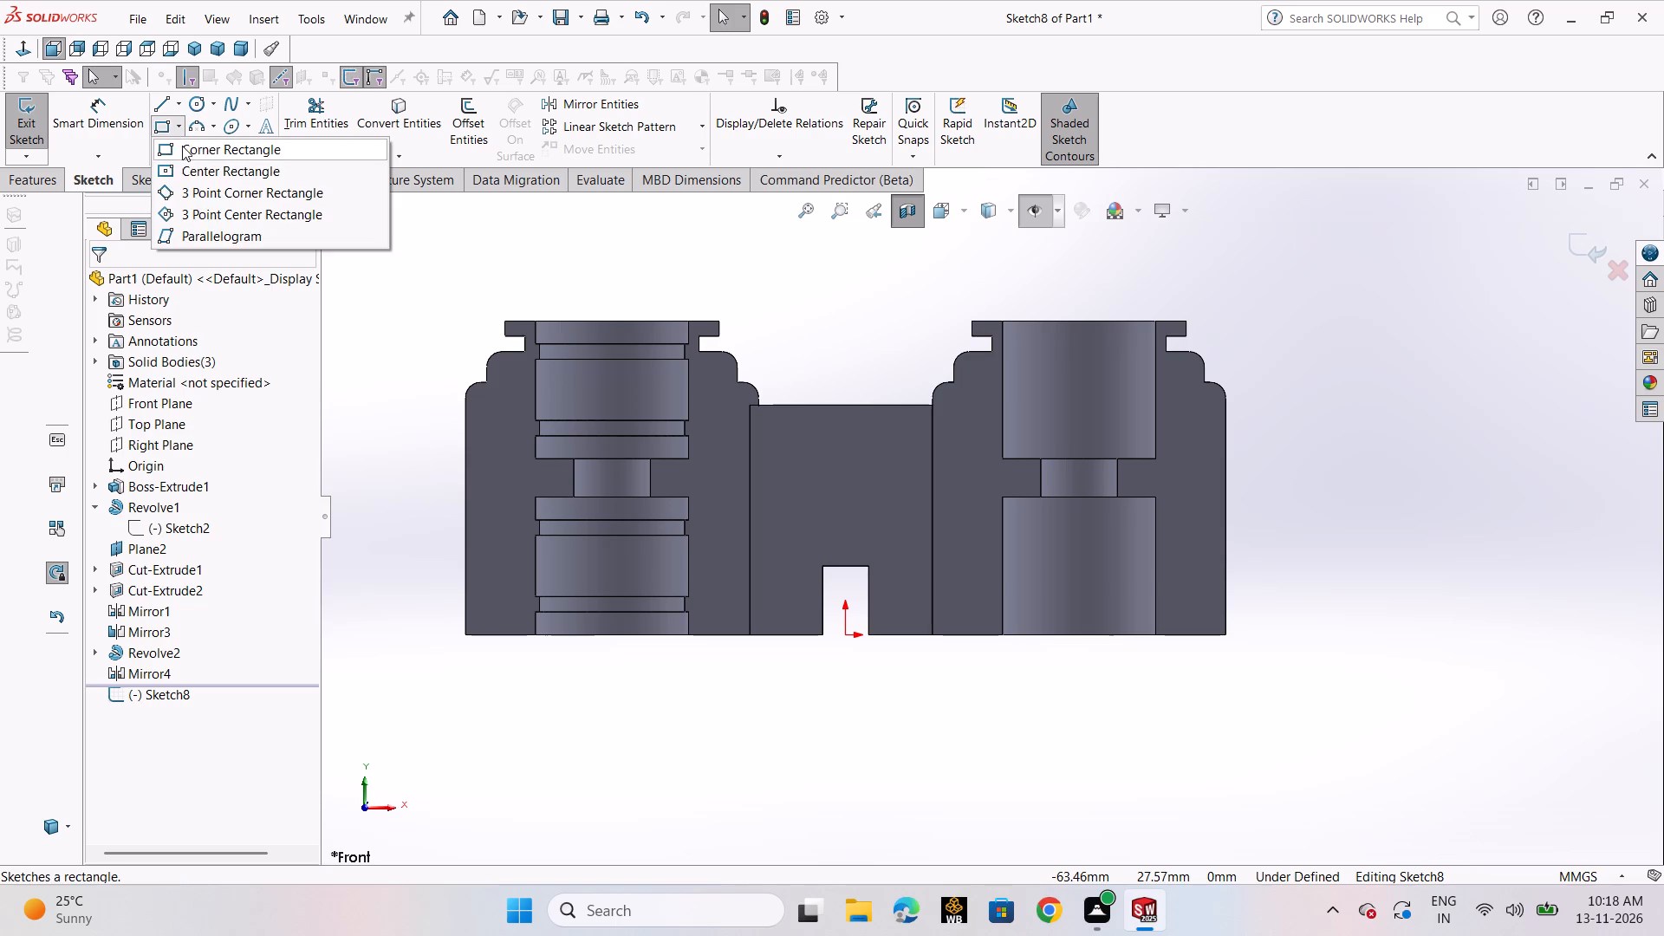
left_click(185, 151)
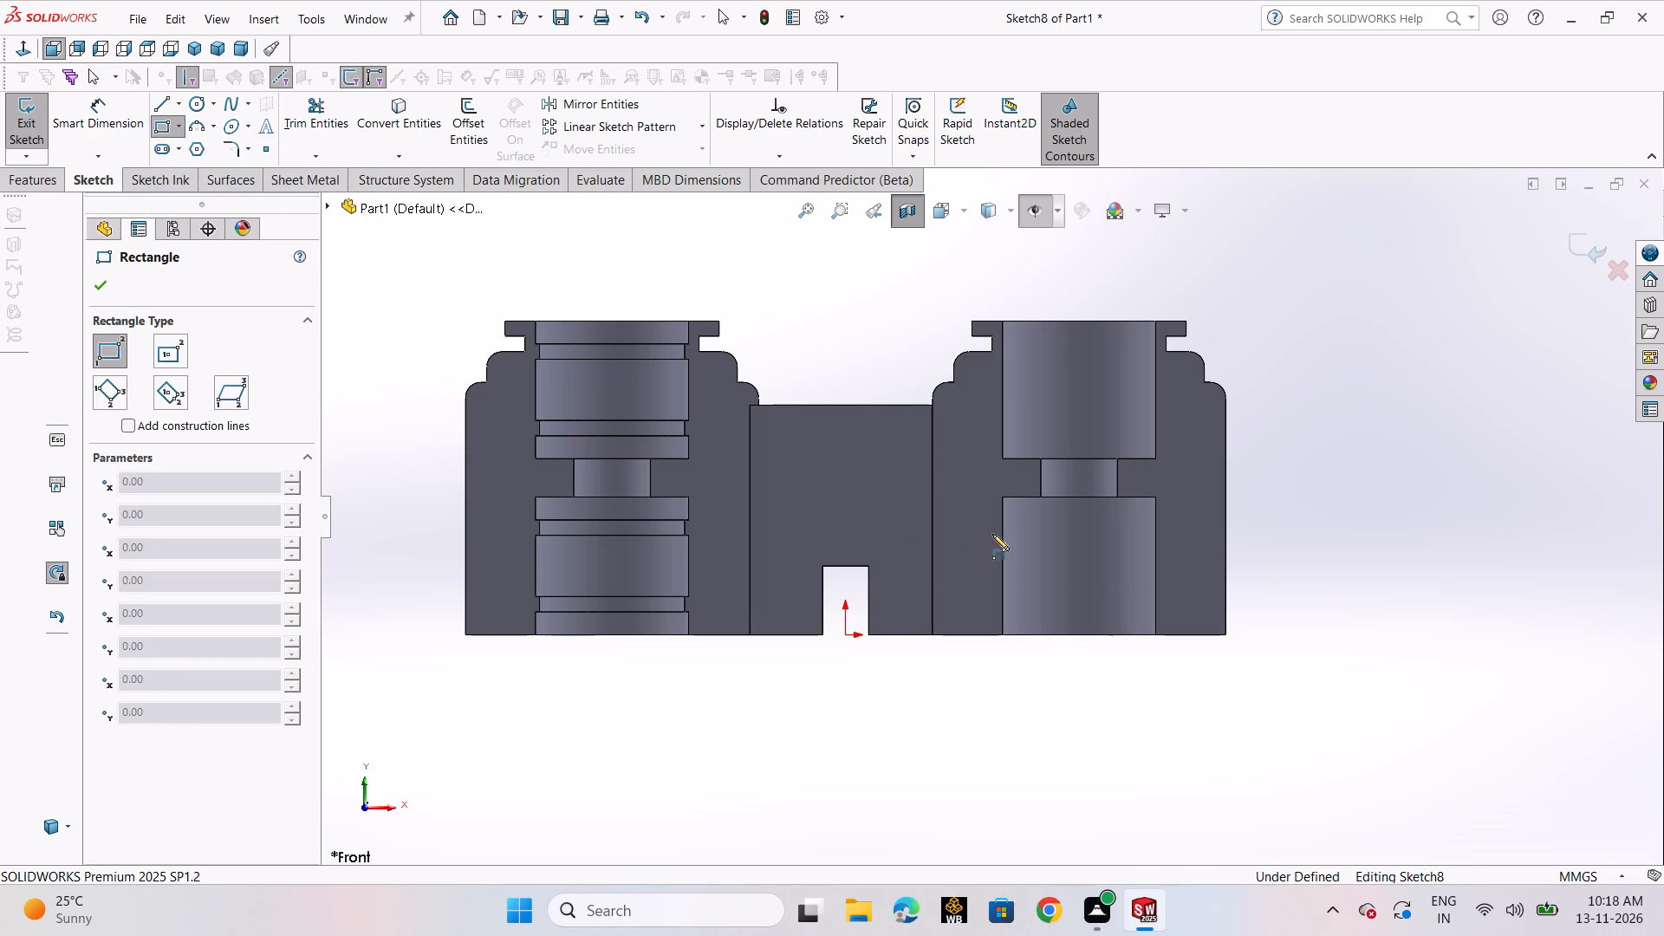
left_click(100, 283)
Sketch a small center rectangle centred on the inner-side wall edge of the right body's lower bore, near its upper end.
left_click(178, 133)
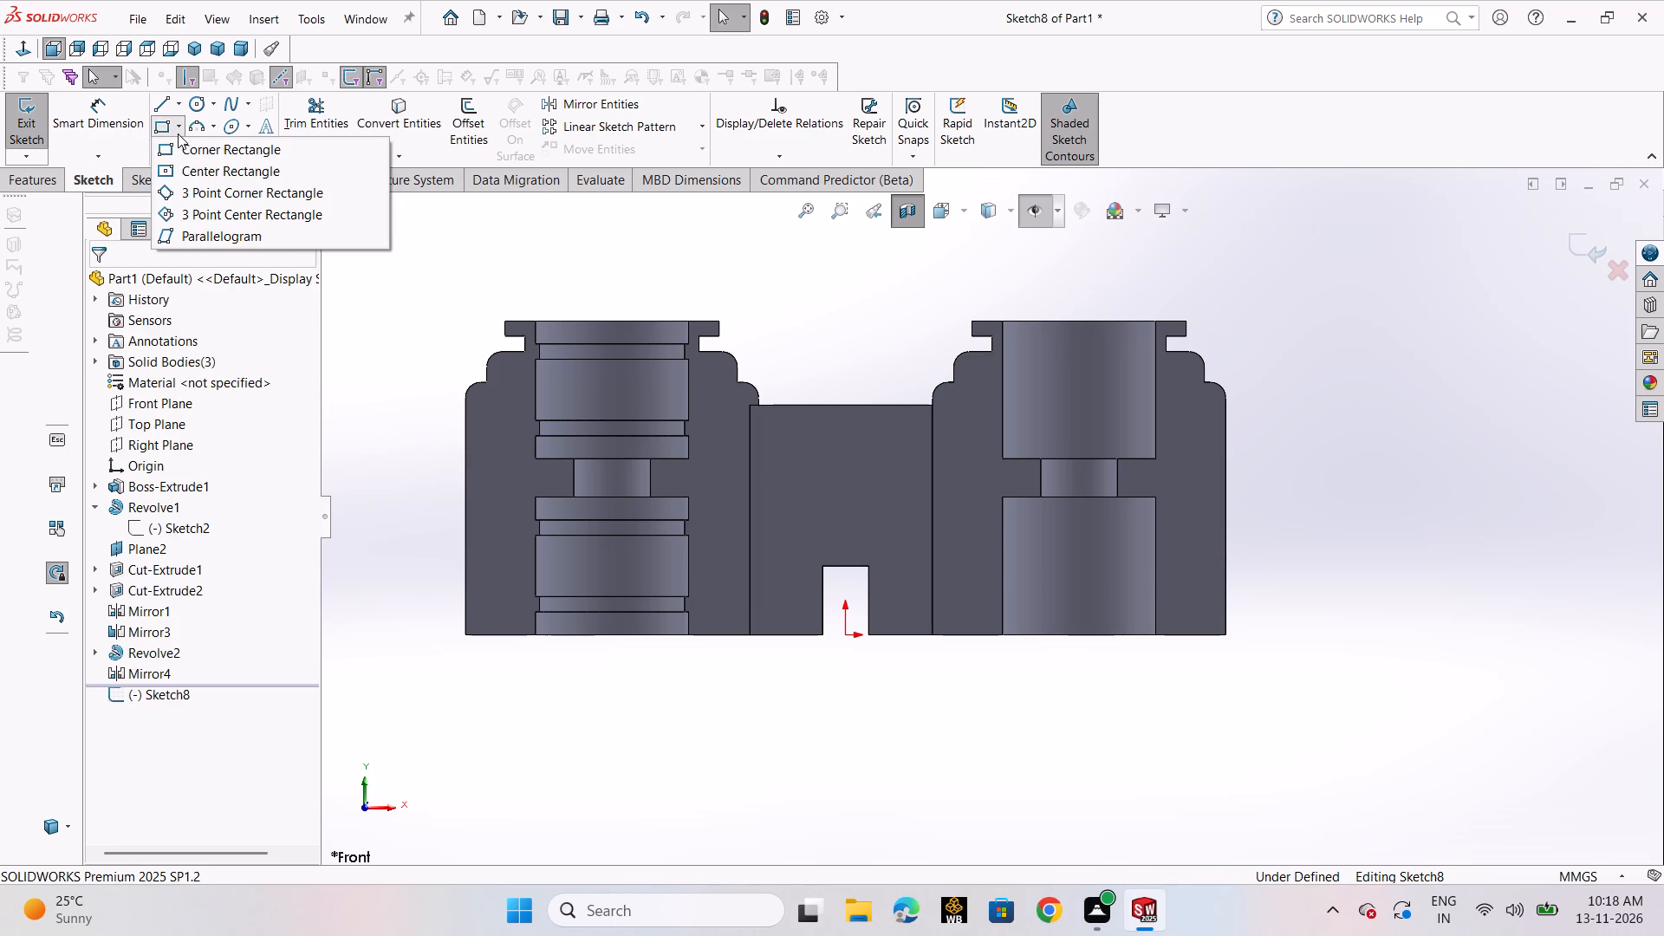
left_click(185, 170)
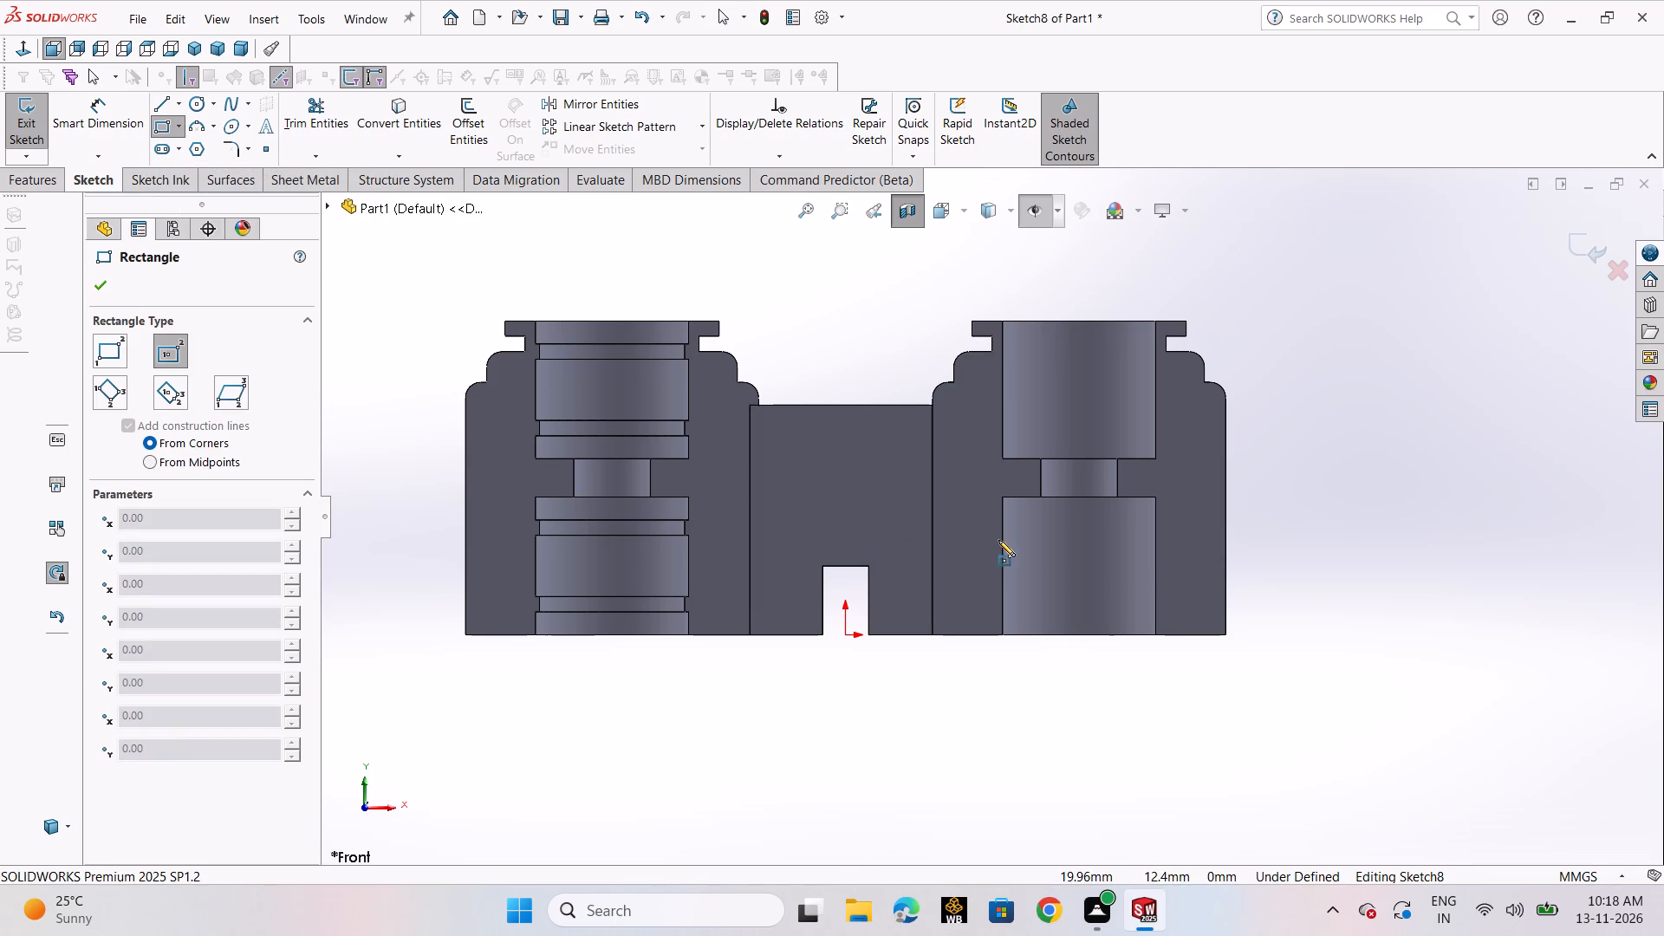
left_click(1001, 529)
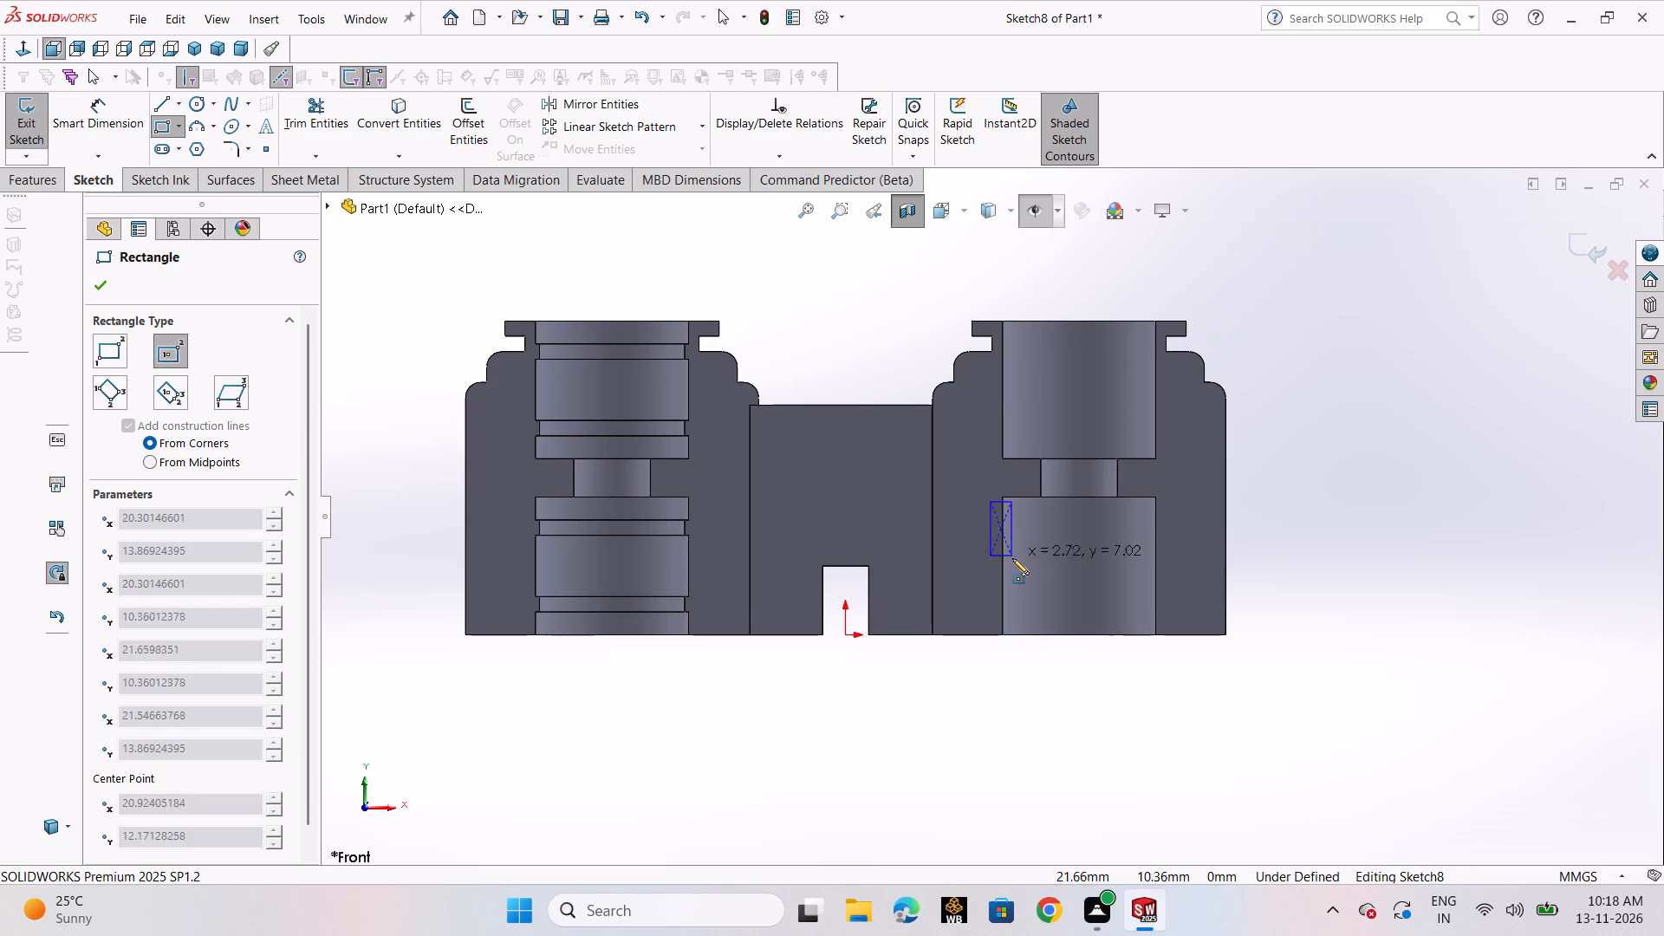
left_click(1017, 546)
right_click(1017, 546)
left_click(1063, 566)
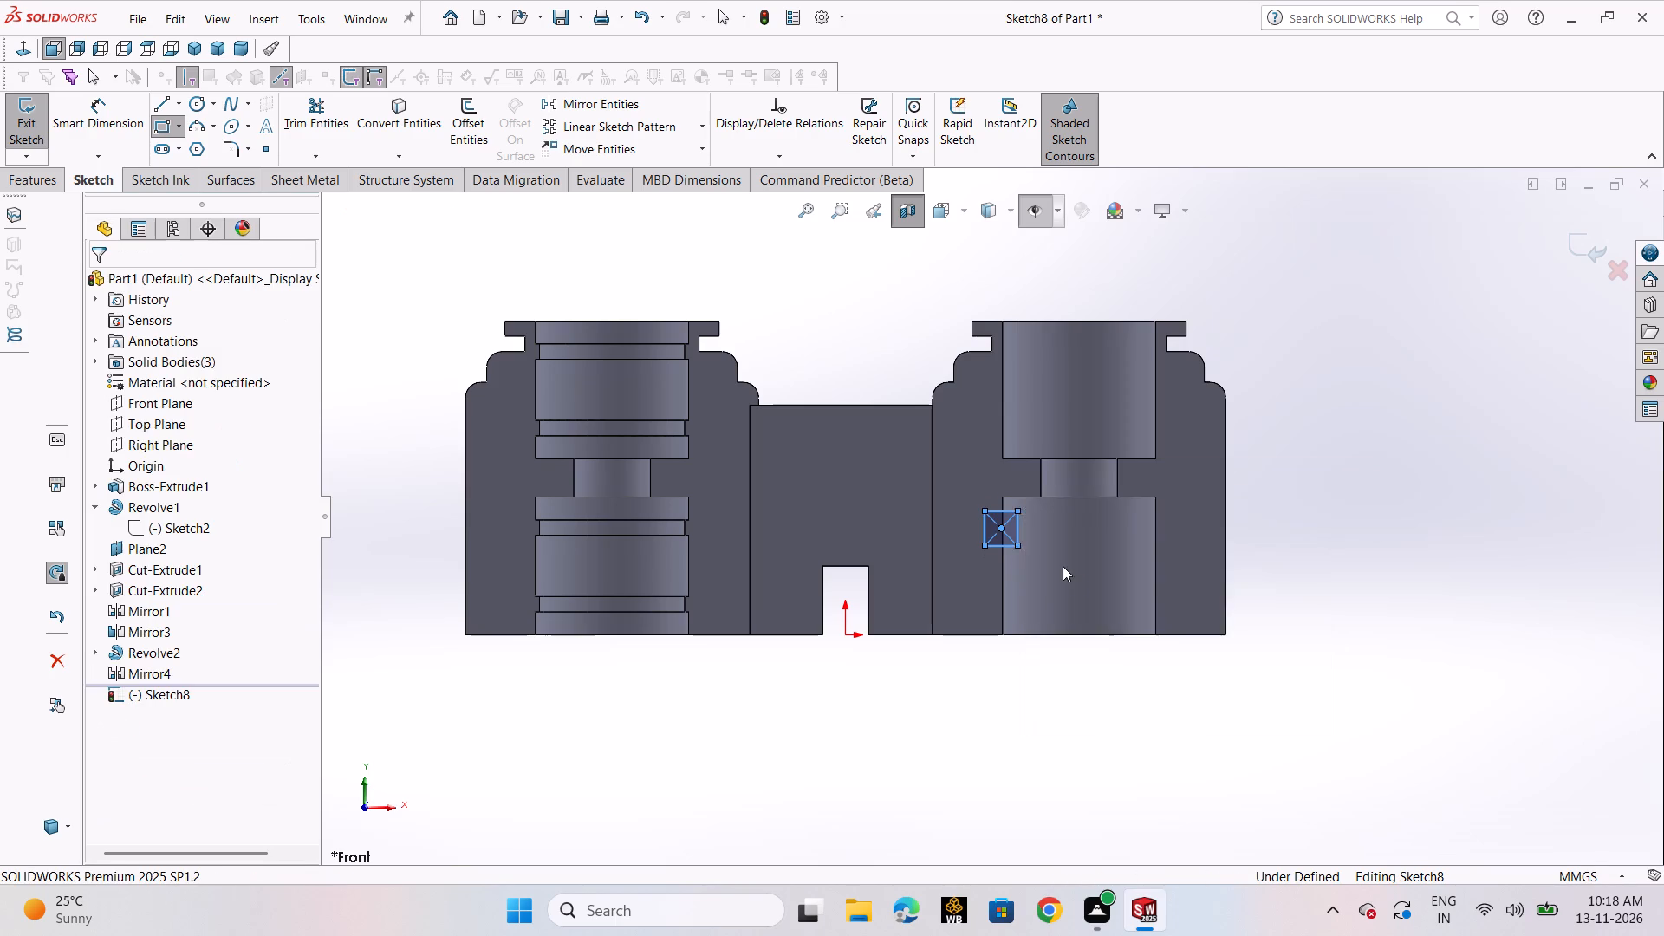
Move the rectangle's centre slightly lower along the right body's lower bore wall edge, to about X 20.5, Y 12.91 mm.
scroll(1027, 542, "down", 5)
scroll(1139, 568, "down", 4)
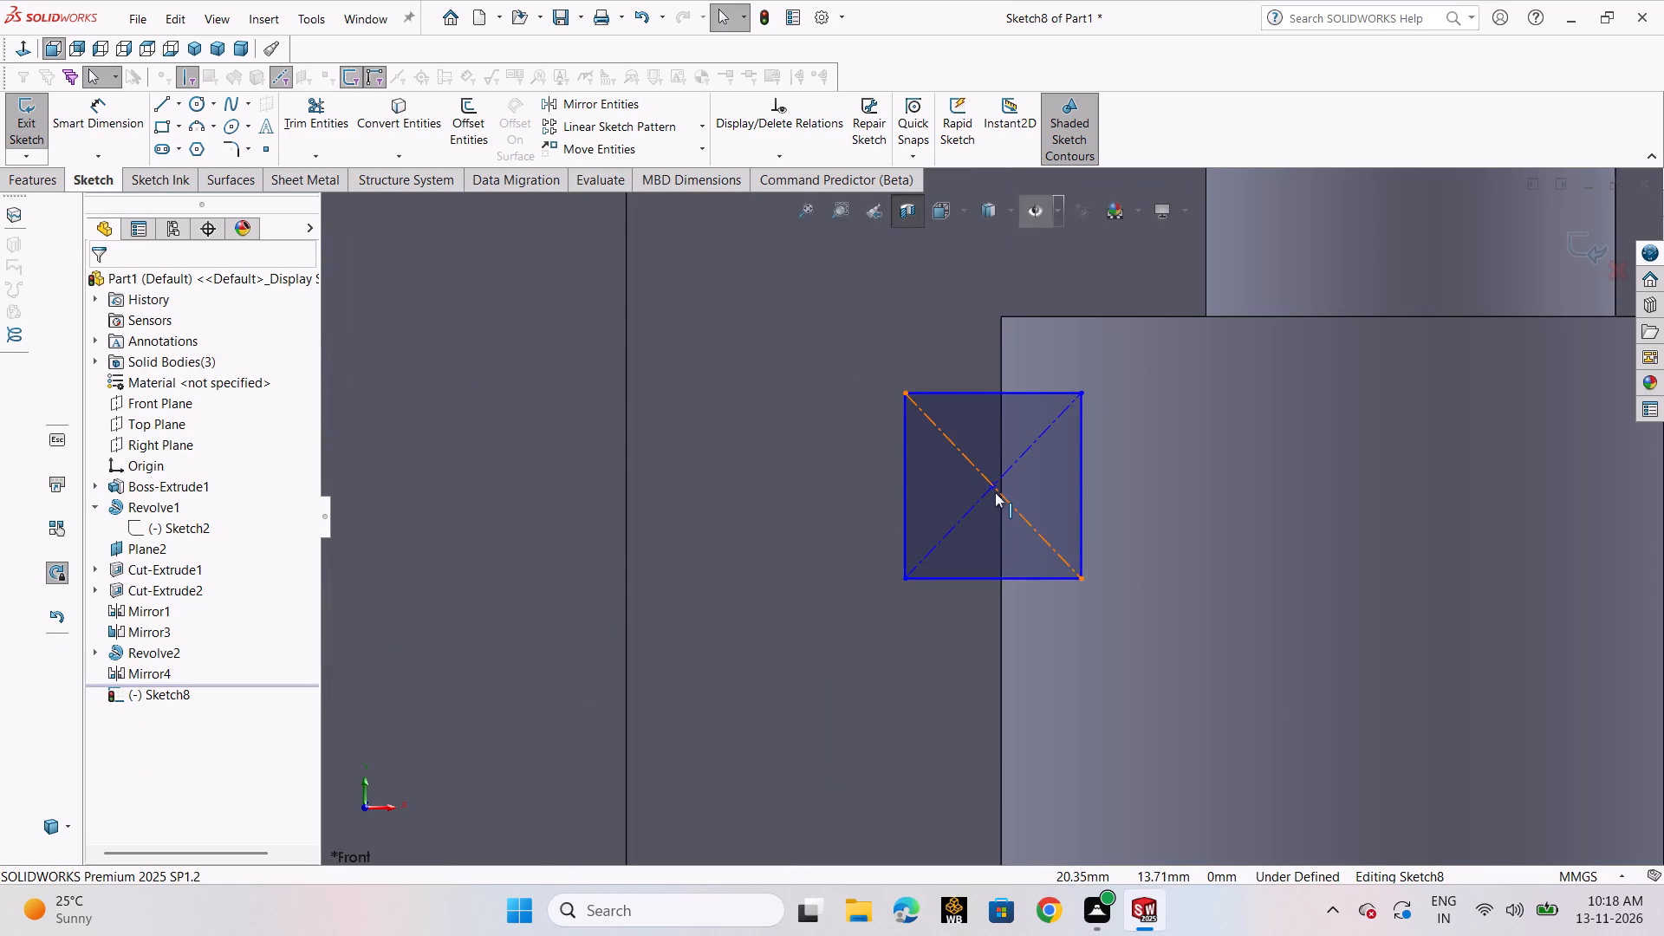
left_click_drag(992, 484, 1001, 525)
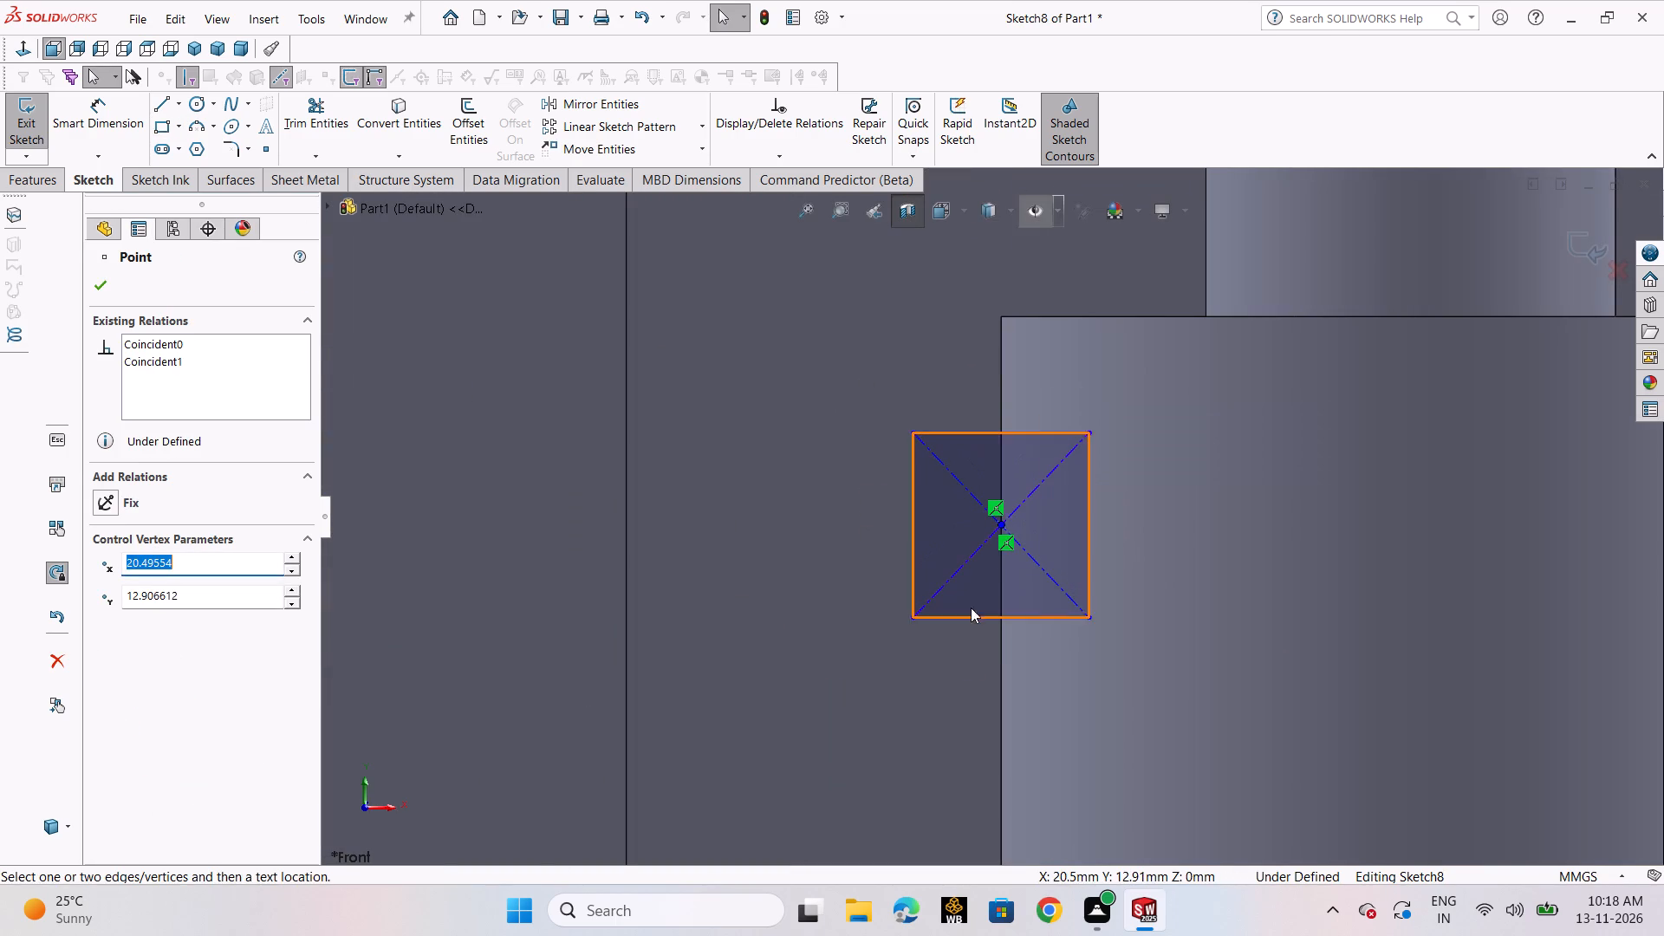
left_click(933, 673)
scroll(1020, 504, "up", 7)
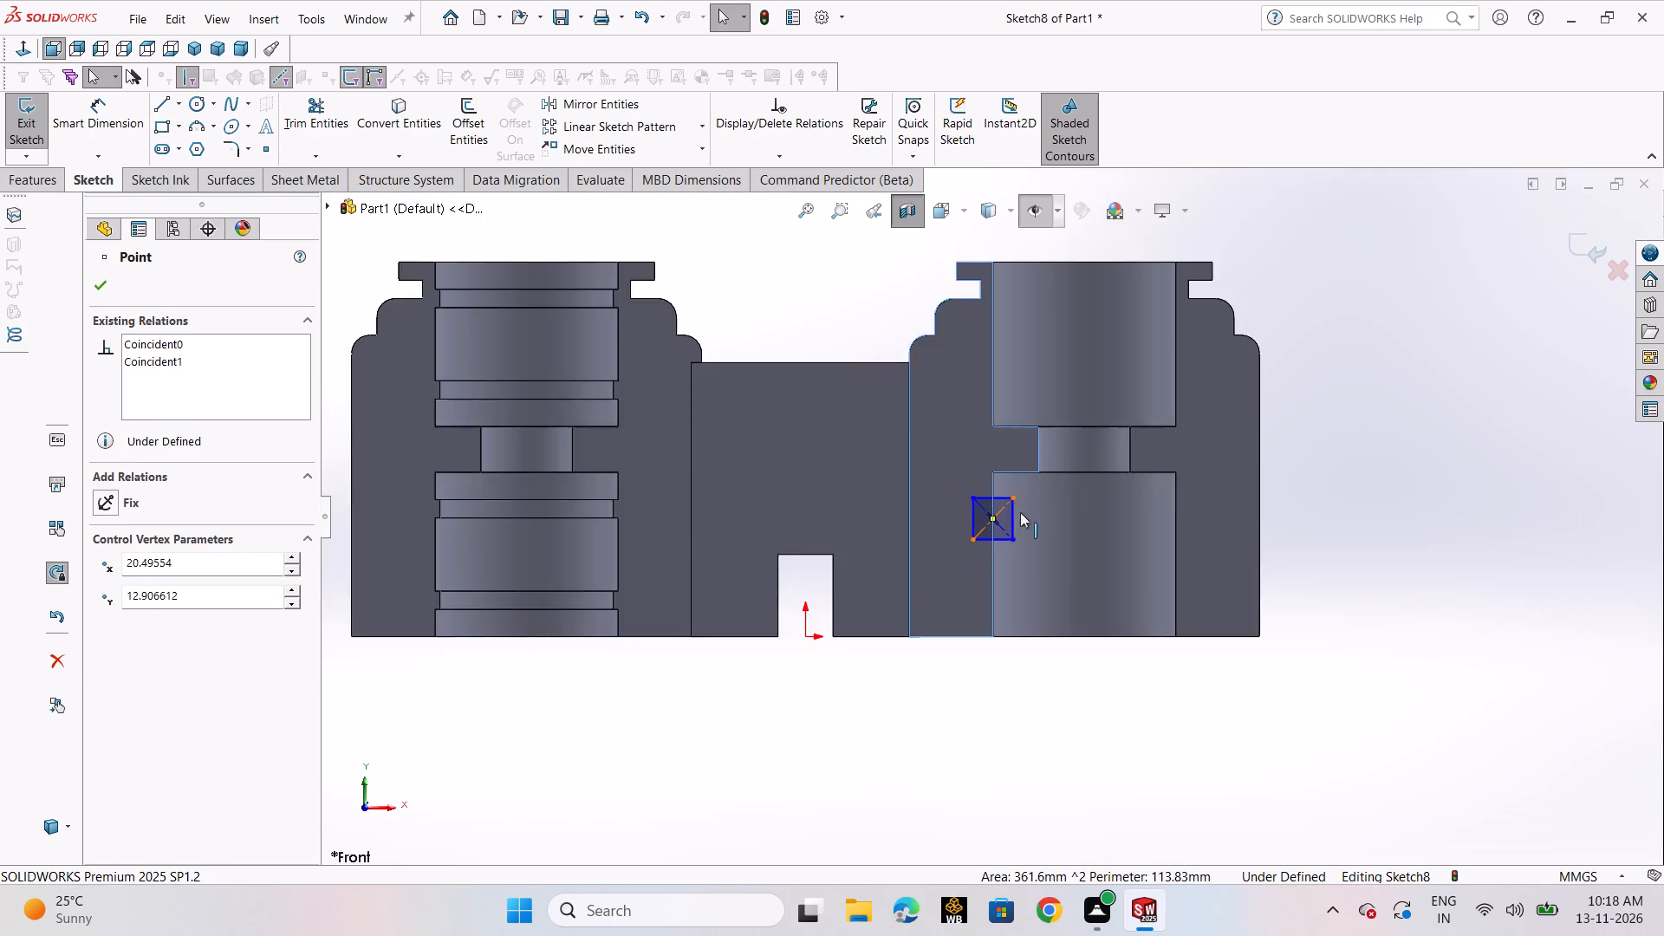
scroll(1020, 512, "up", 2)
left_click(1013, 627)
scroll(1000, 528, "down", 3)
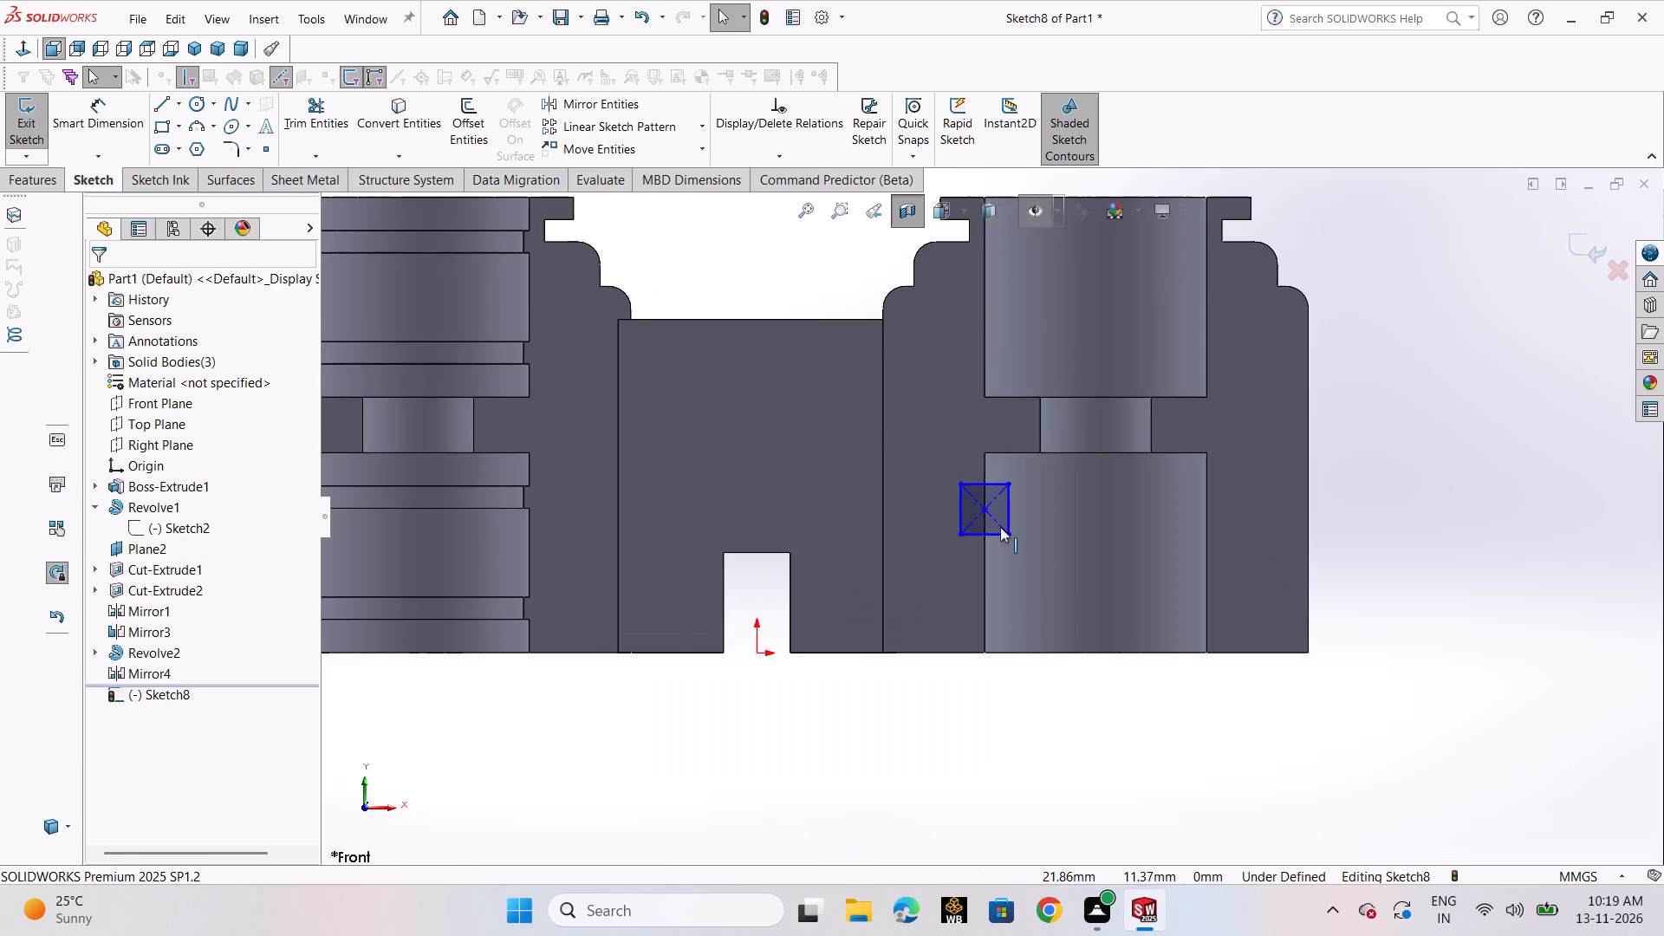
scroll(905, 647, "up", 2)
Dimension the rectangle's width between its two vertical sides and set it to 1 mm.
left_click(99, 127)
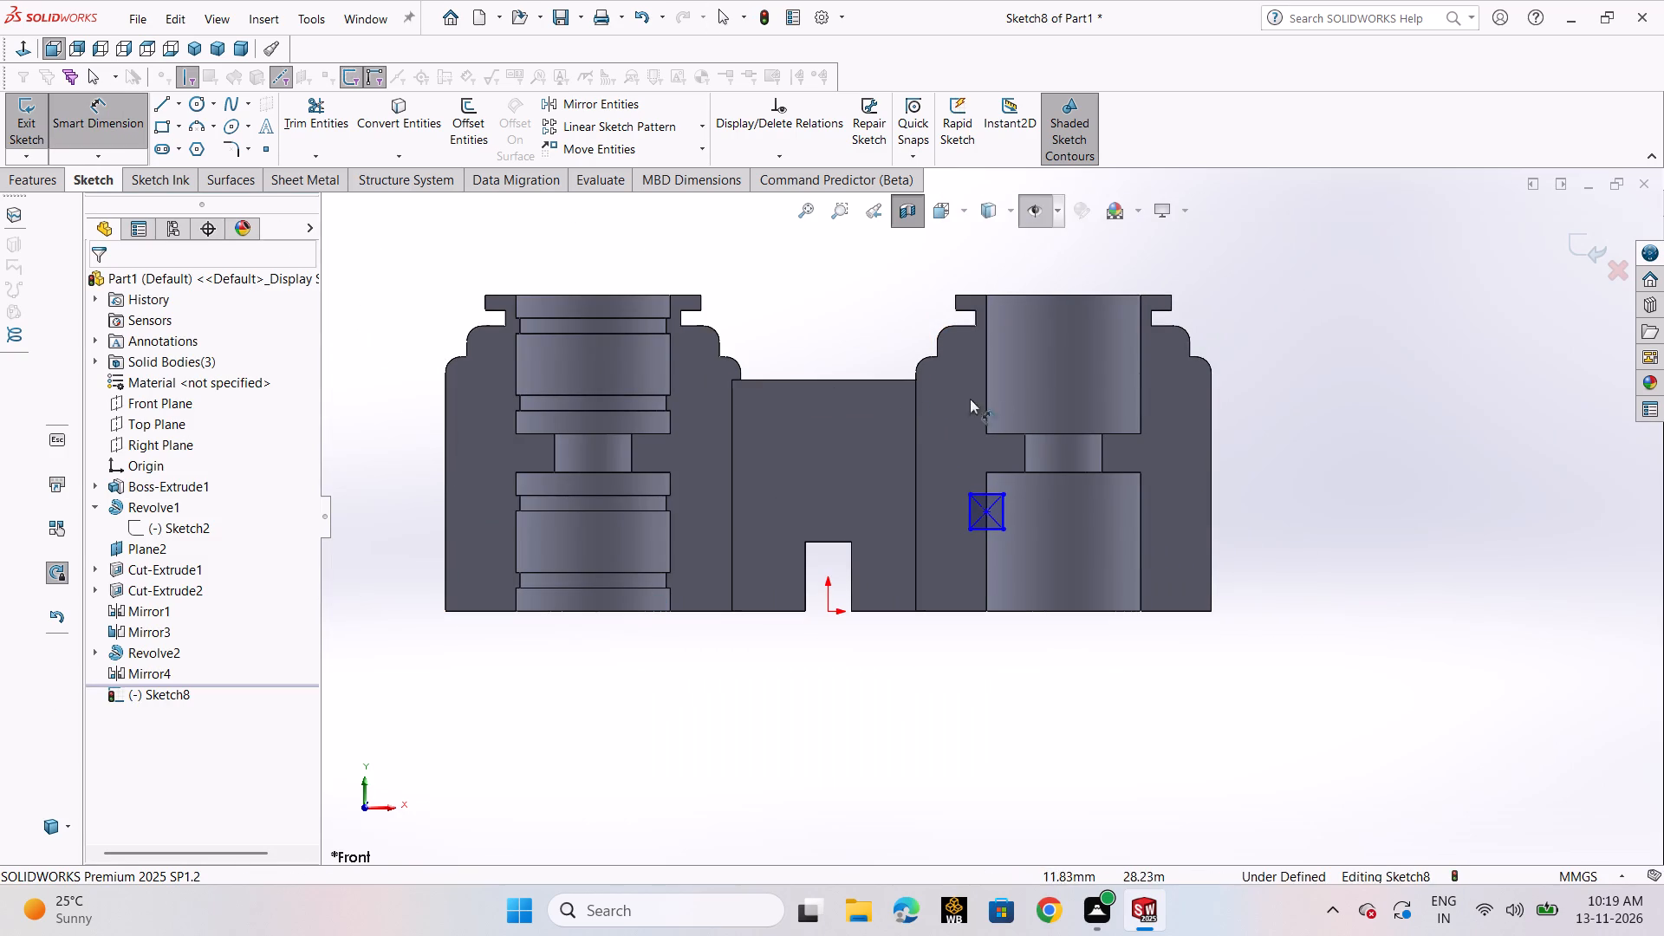
scroll(1039, 454, "down", 4)
scroll(958, 570, "down", 4)
left_click(803, 562)
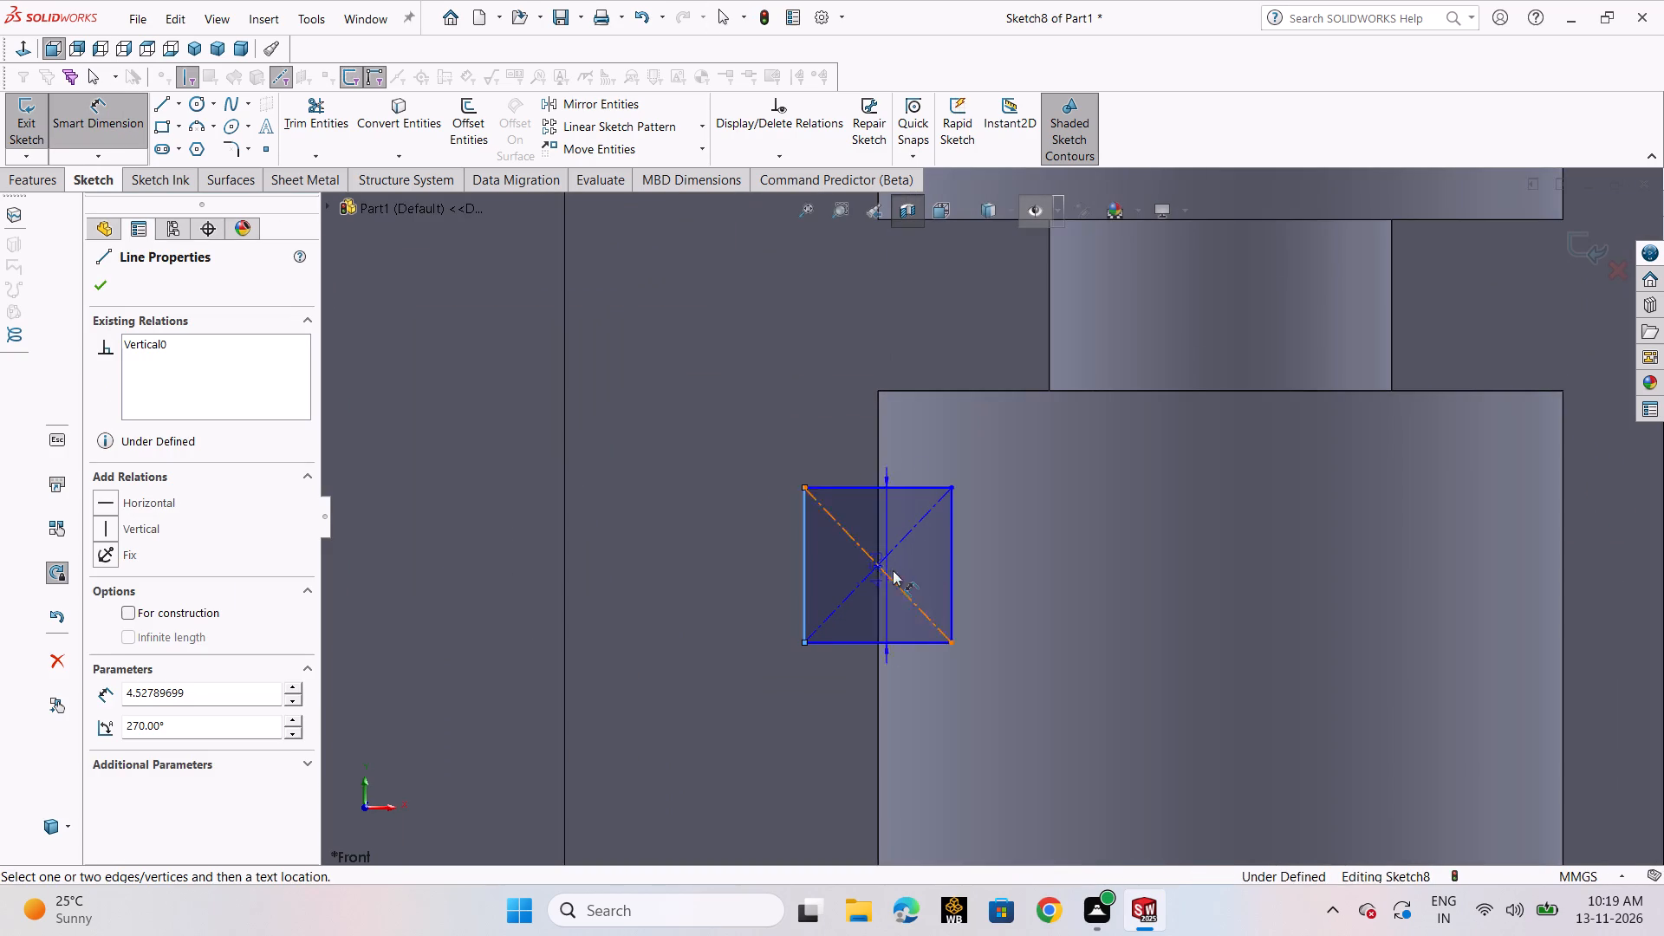
left_click(947, 570)
left_click(907, 700)
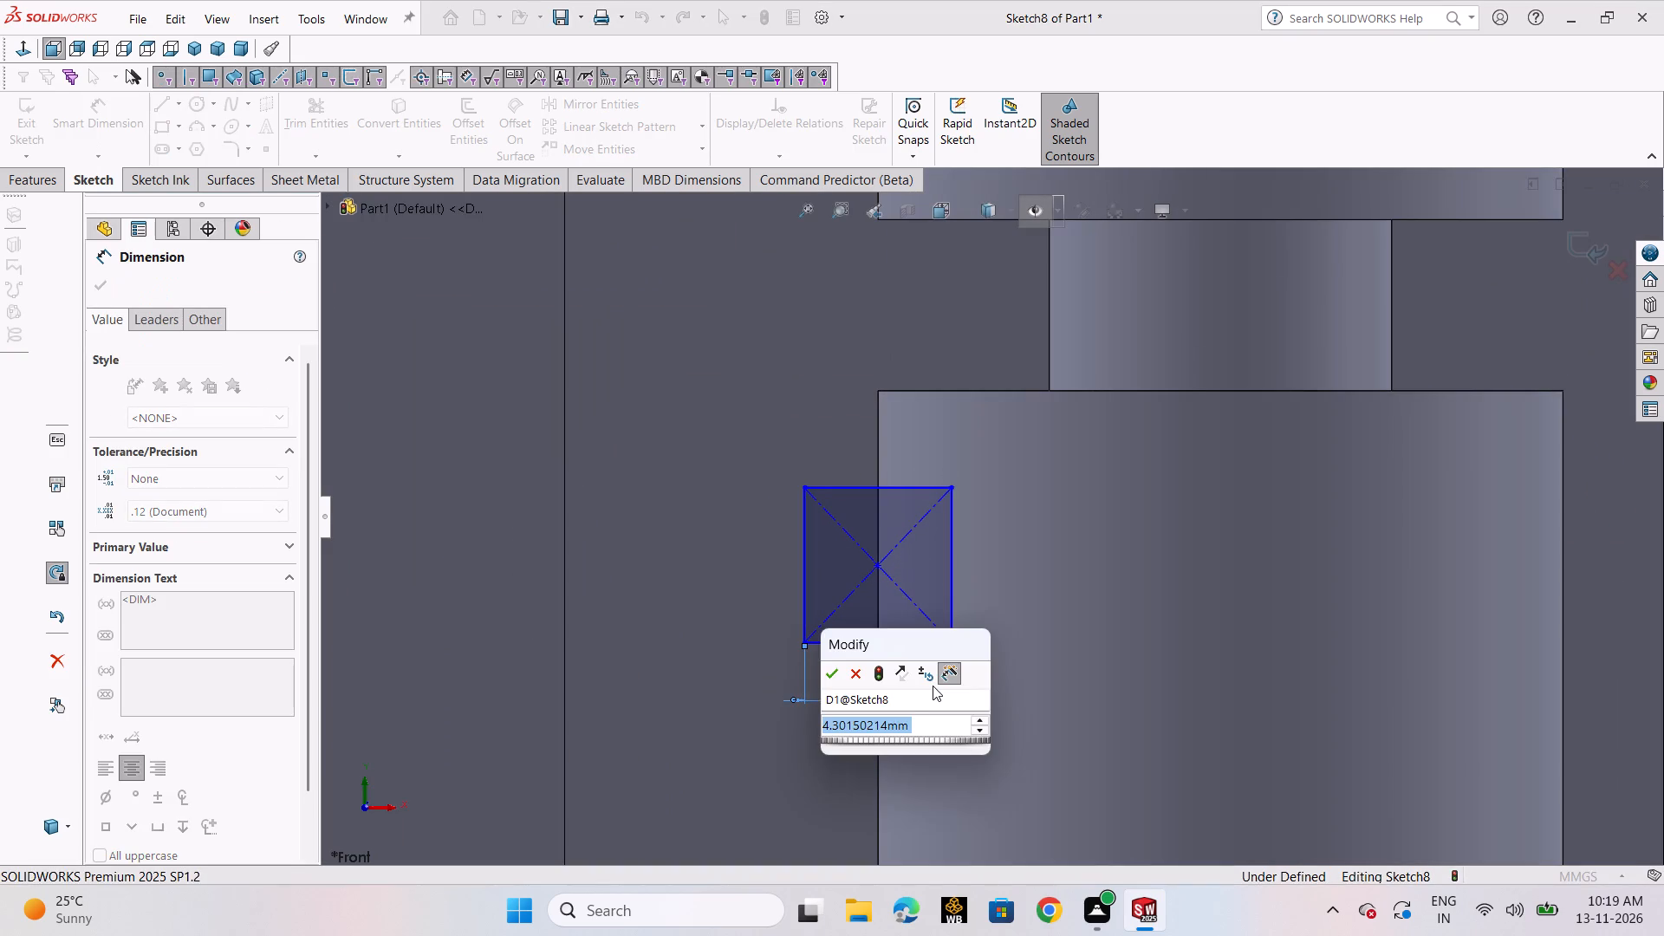
key("1")
key("Return")
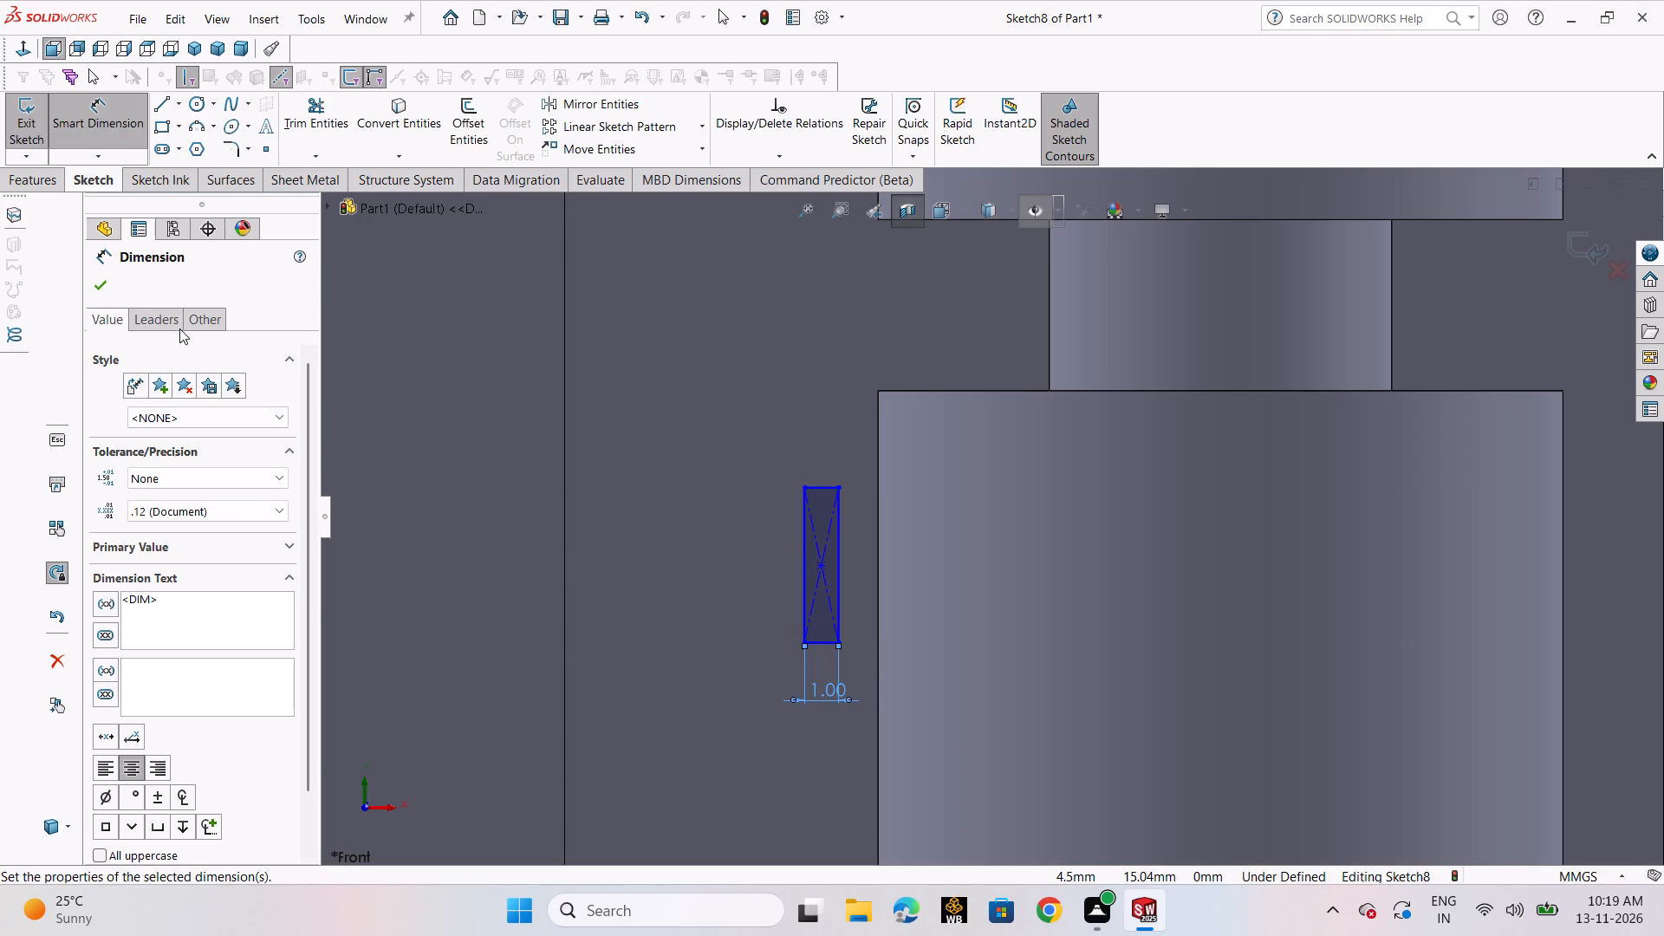
left_click(92, 289)
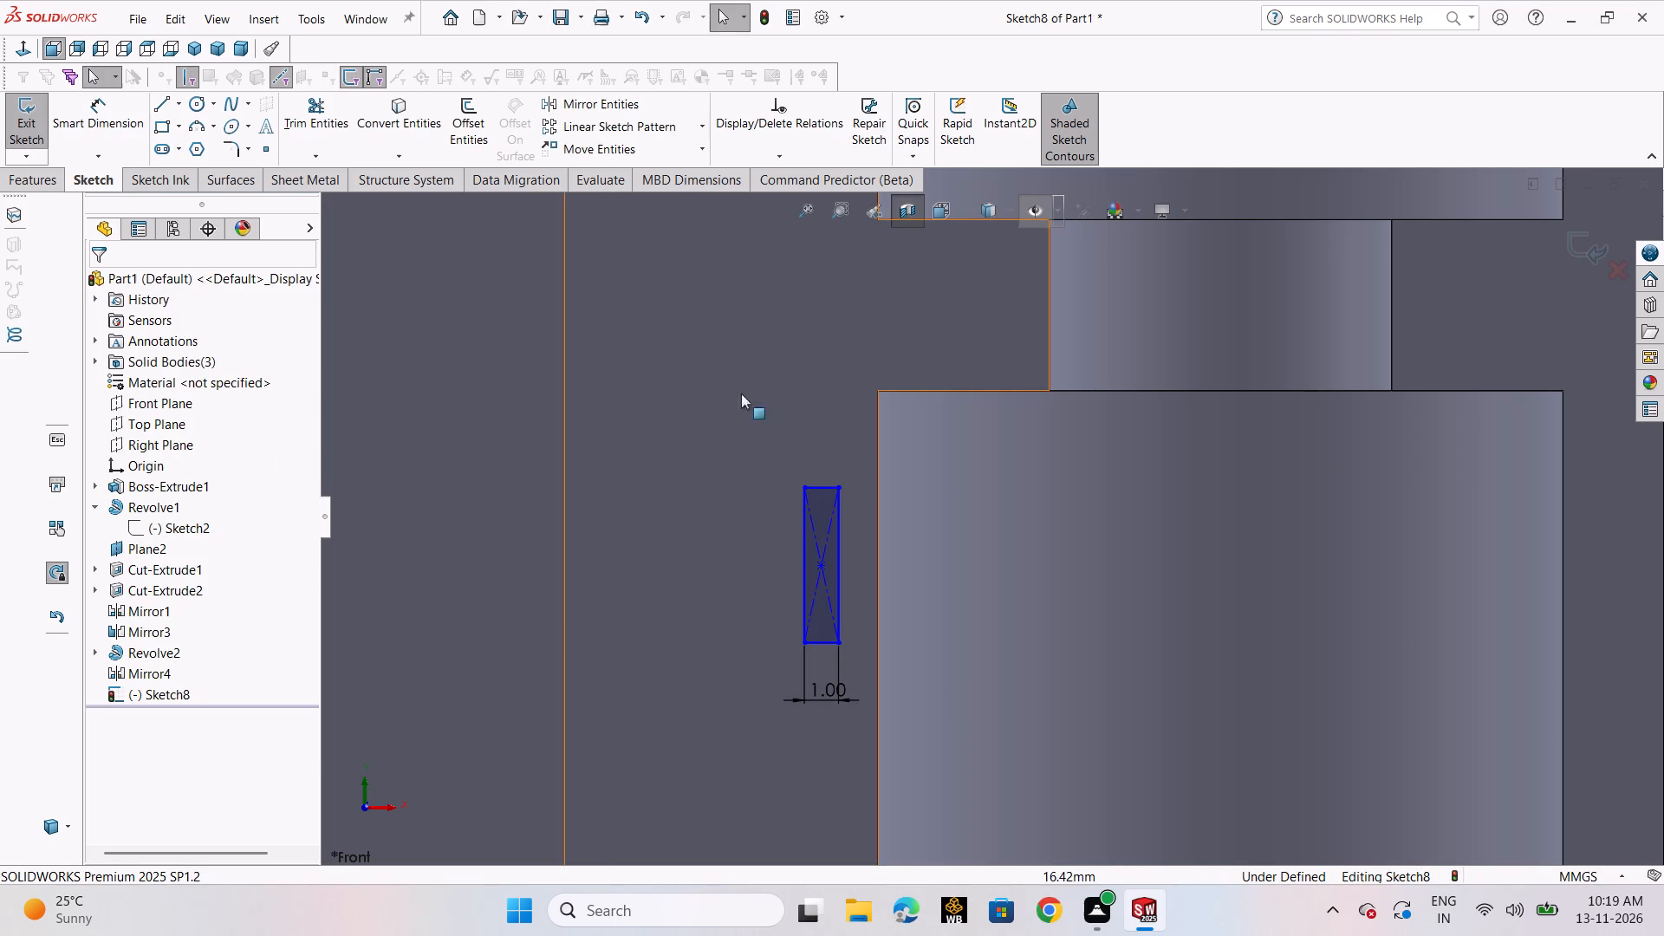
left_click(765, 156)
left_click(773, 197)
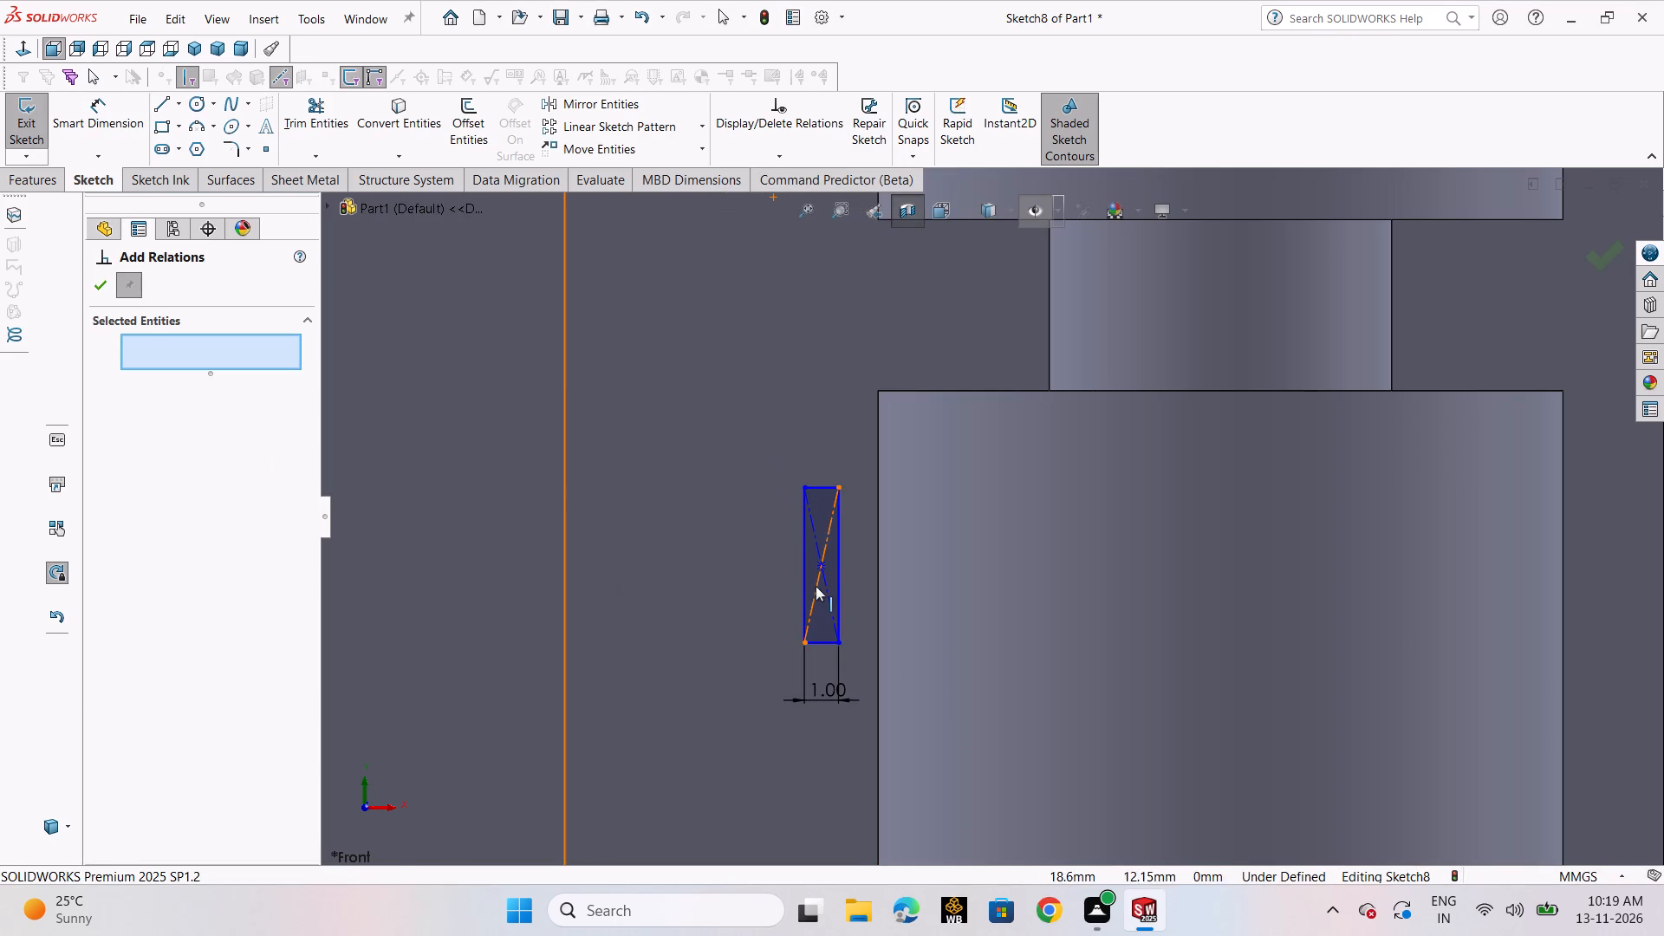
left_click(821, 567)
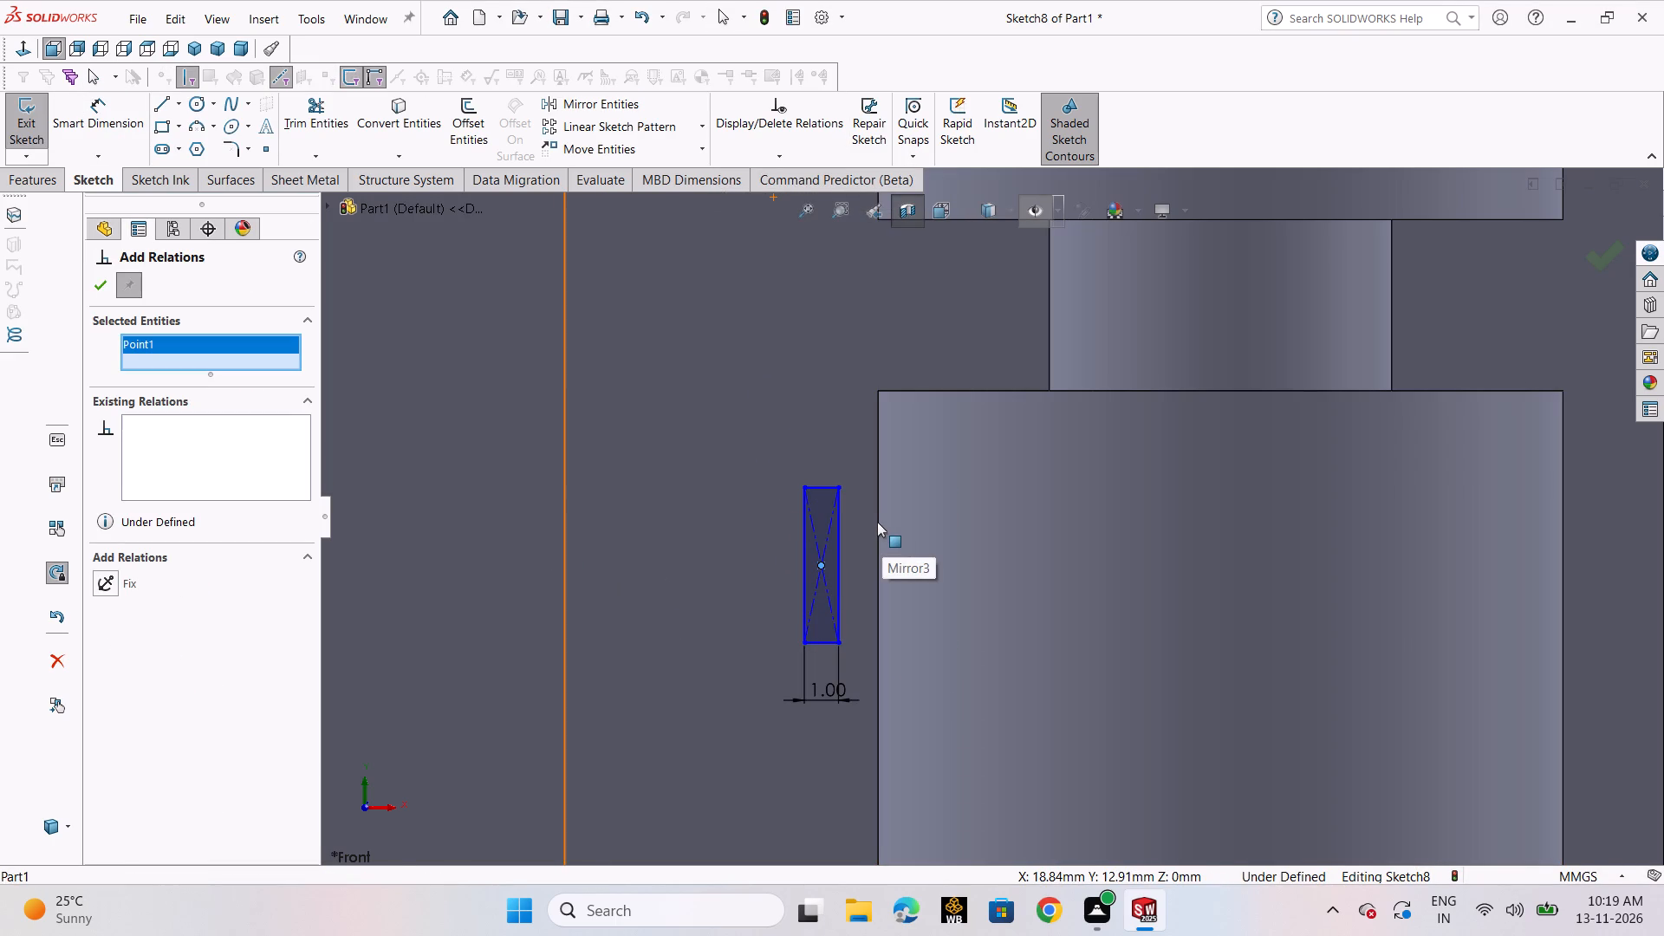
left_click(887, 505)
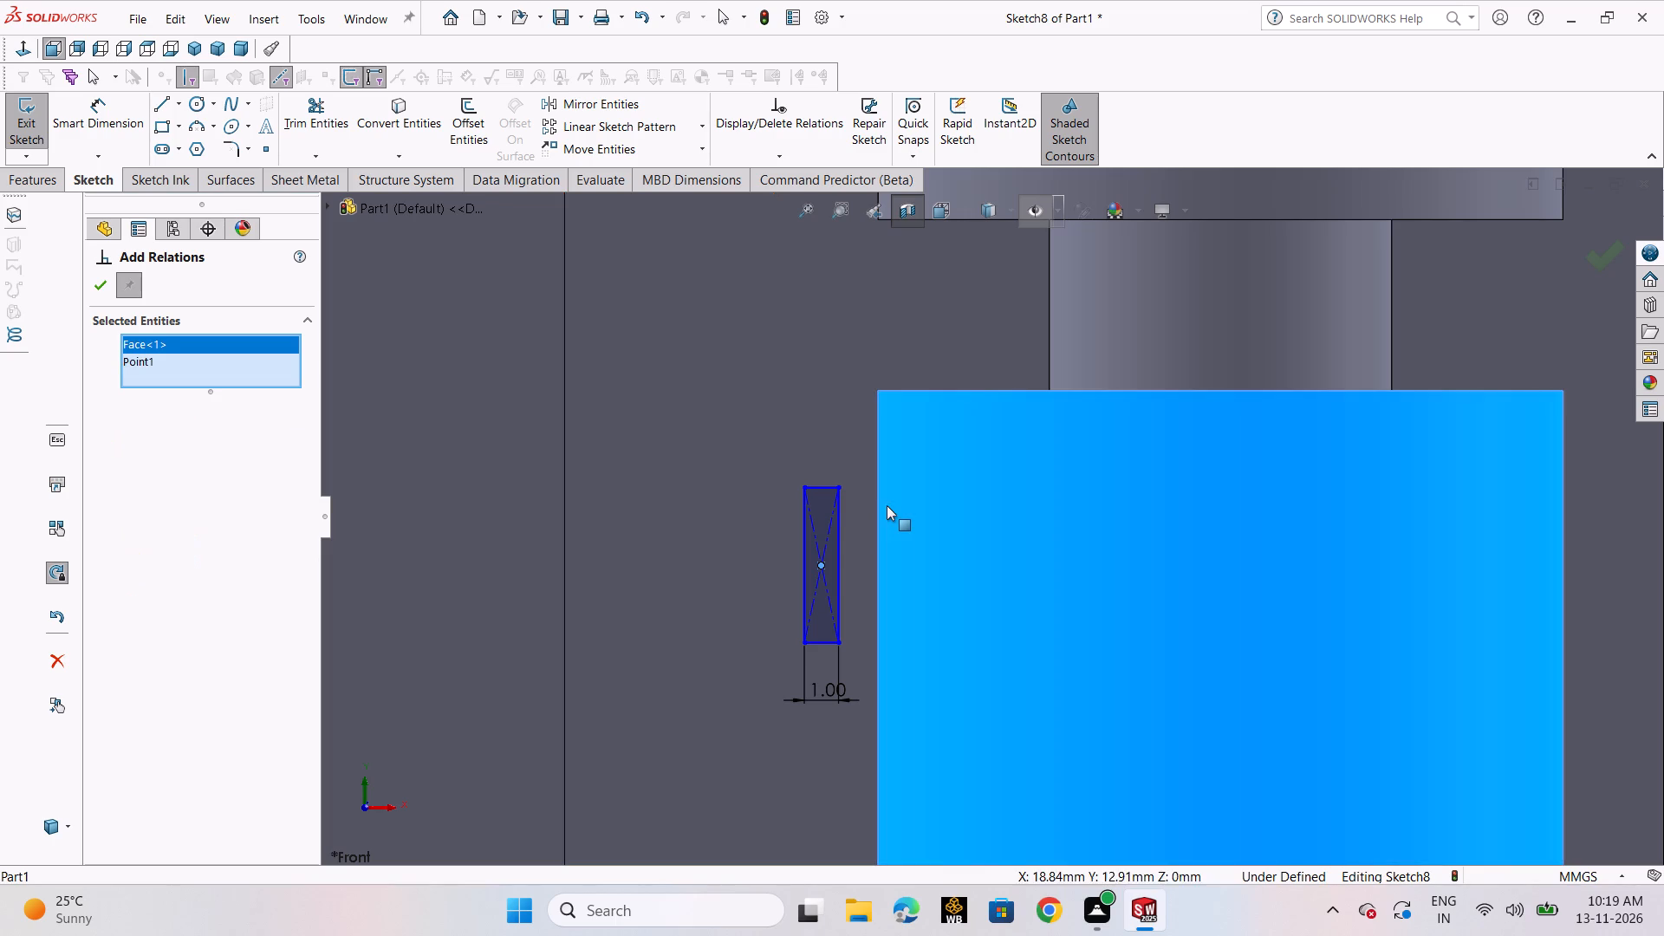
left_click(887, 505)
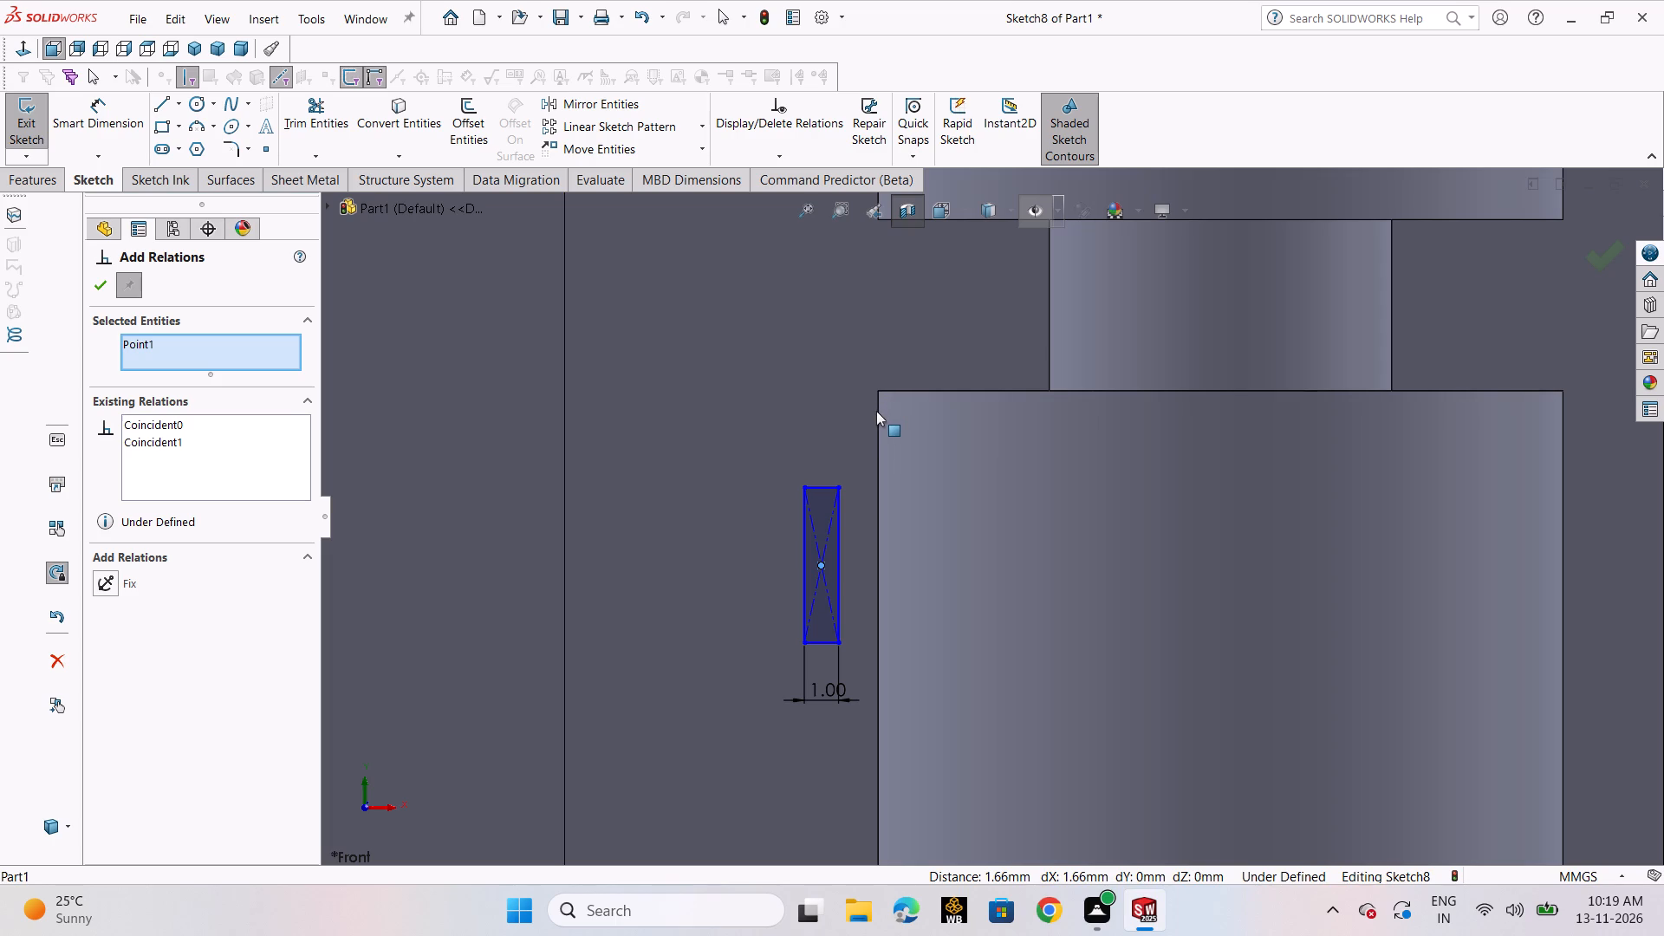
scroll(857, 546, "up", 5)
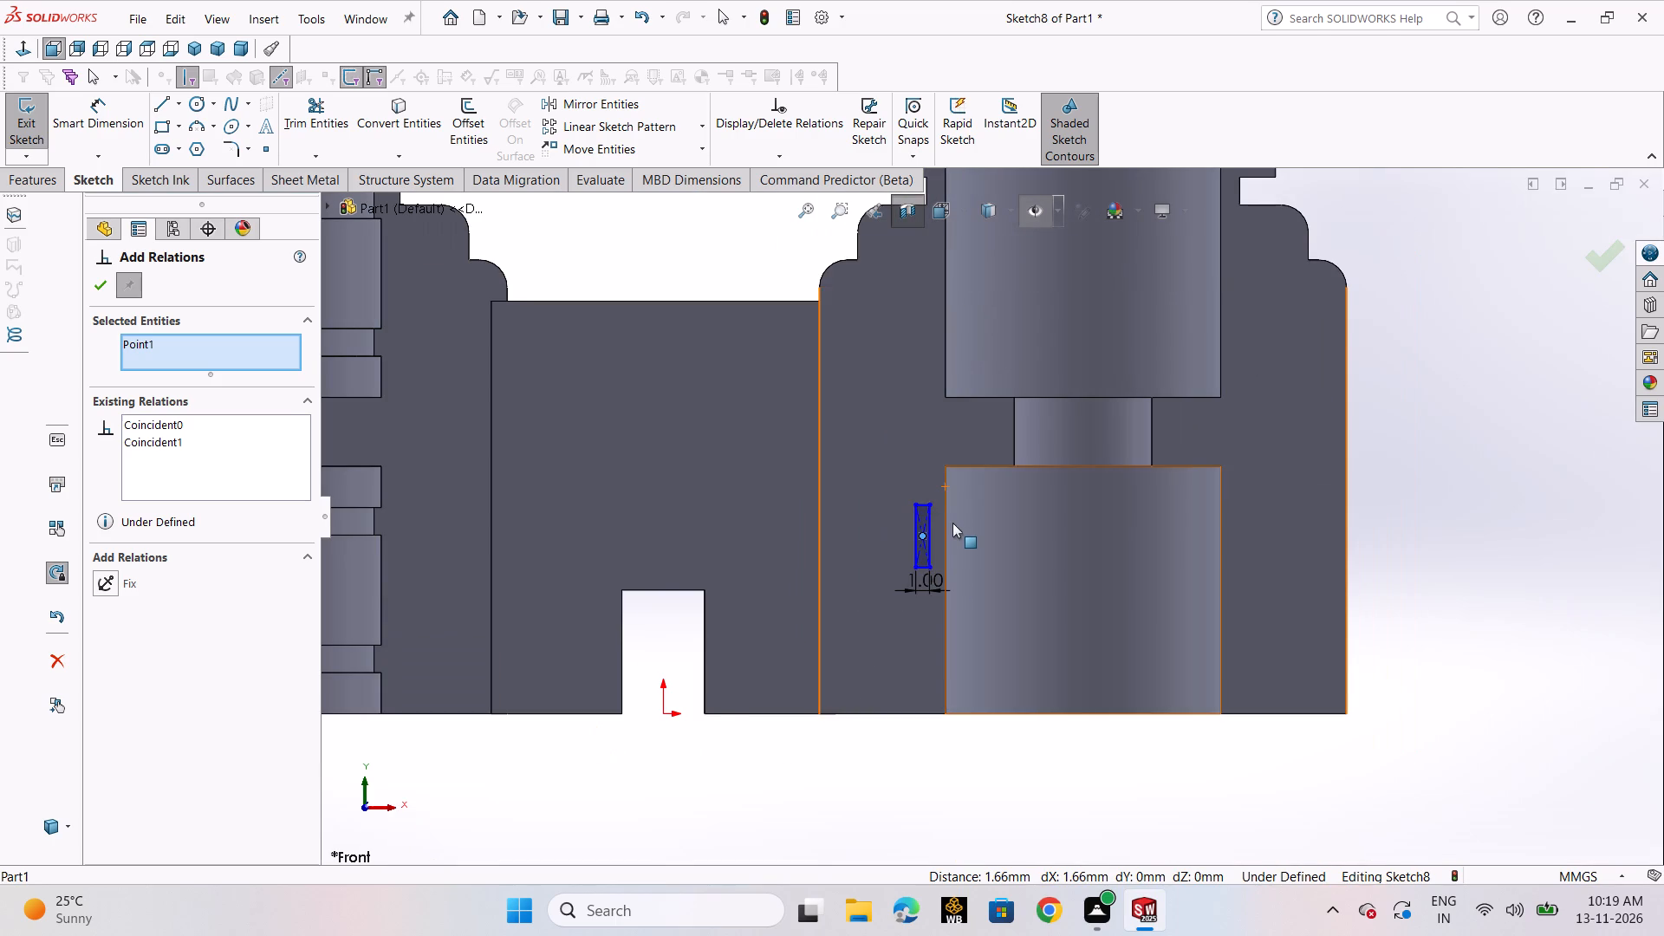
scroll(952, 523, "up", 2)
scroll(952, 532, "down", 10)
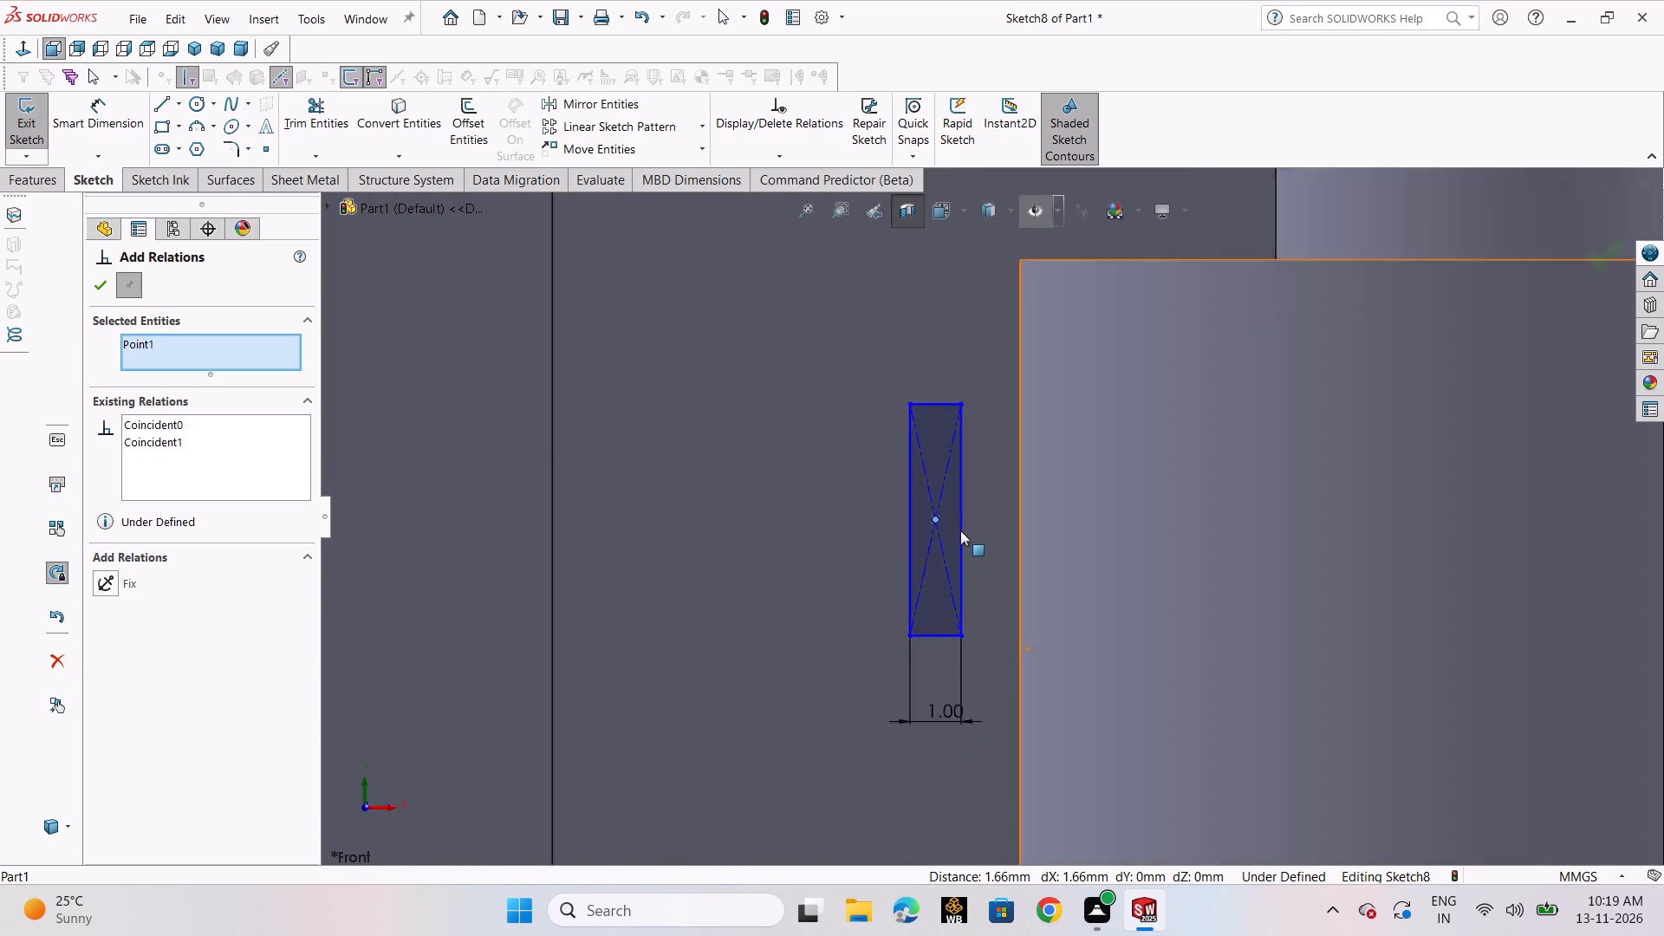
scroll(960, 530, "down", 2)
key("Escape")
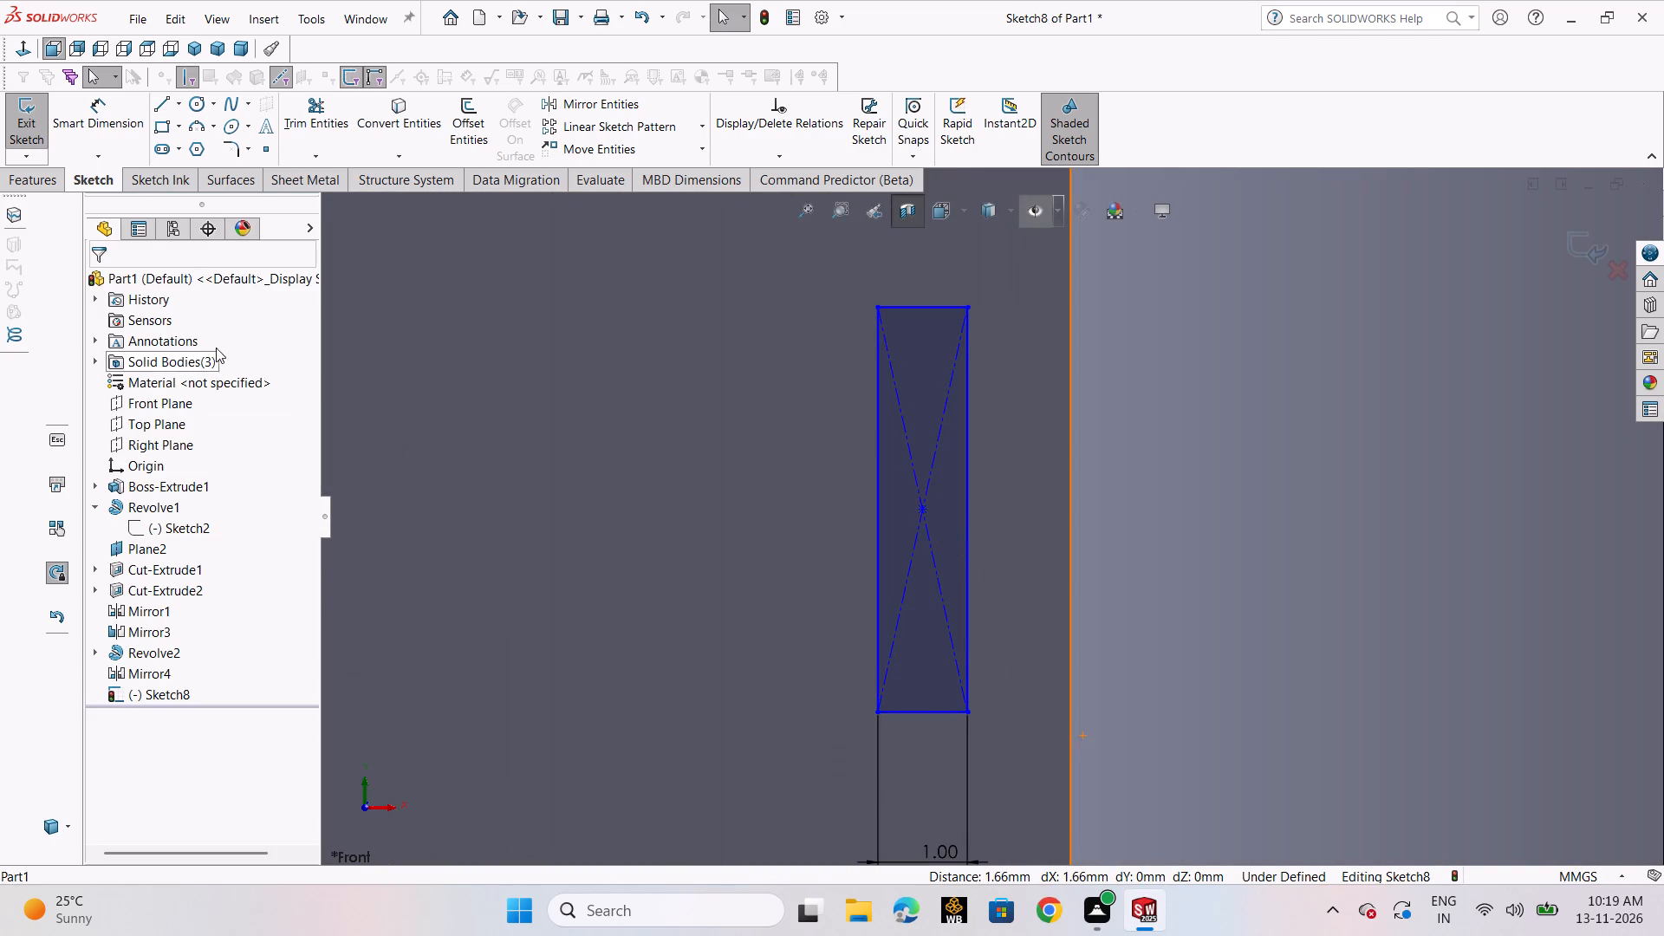
Move the rectangle's centre back onto the lower bore's inner-side wall edge, at about X 20.5, Y 12.85 mm.
left_click_drag(921, 512, 926, 519)
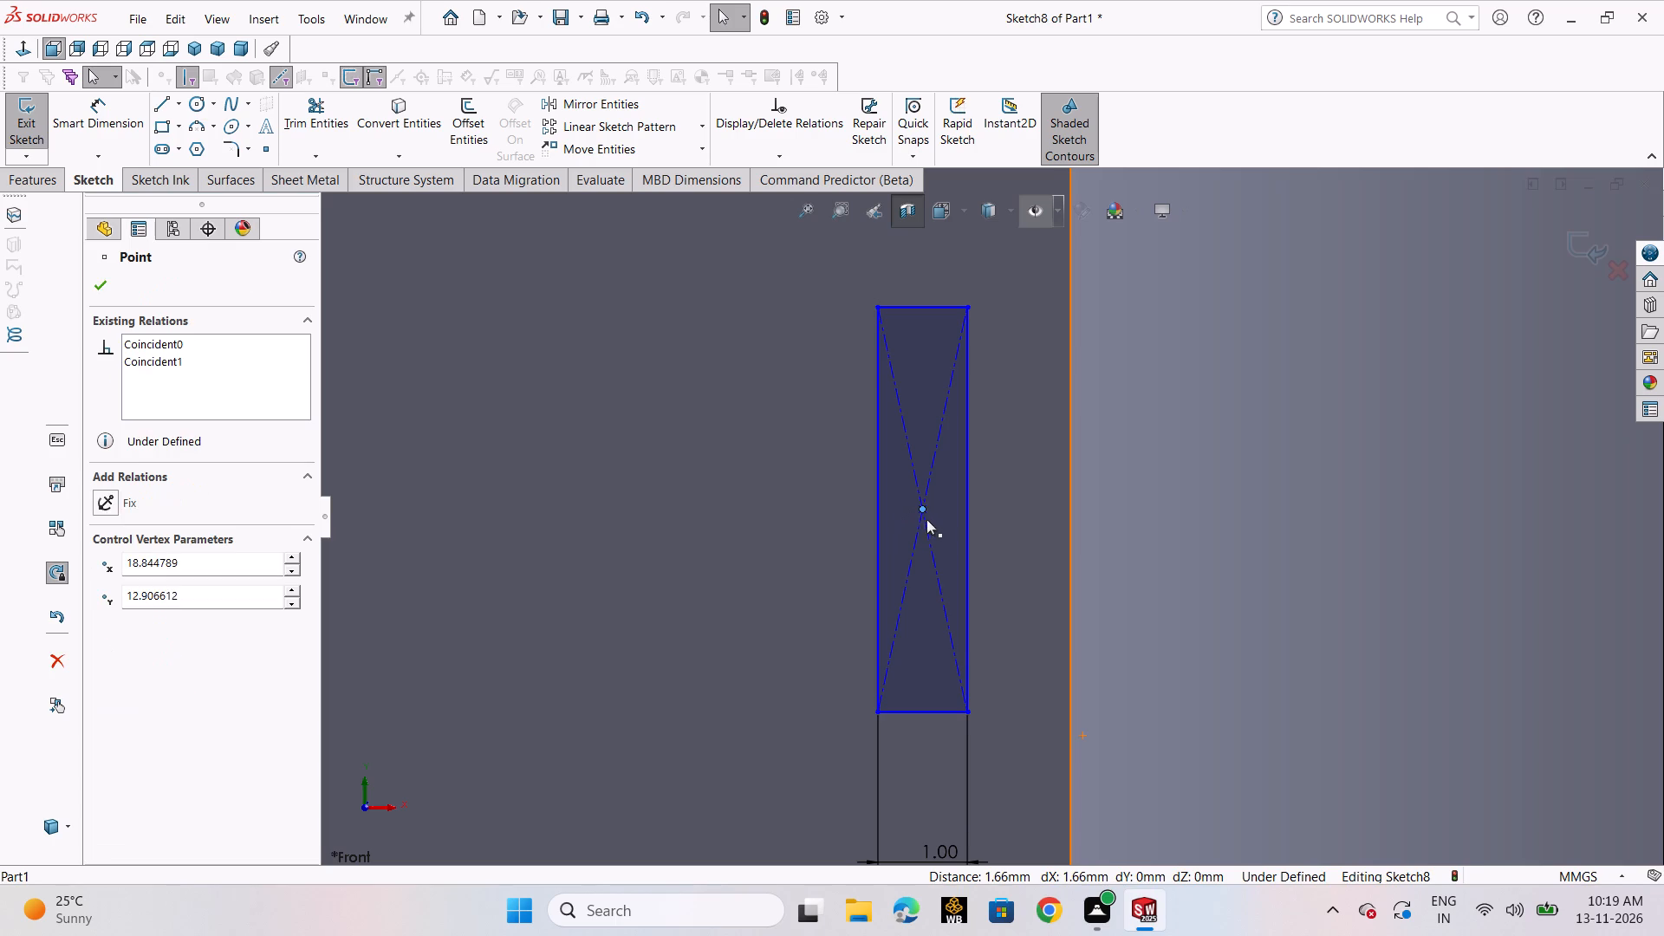
left_click_drag(926, 519, 1072, 542)
left_click_drag(1079, 536, 1073, 535)
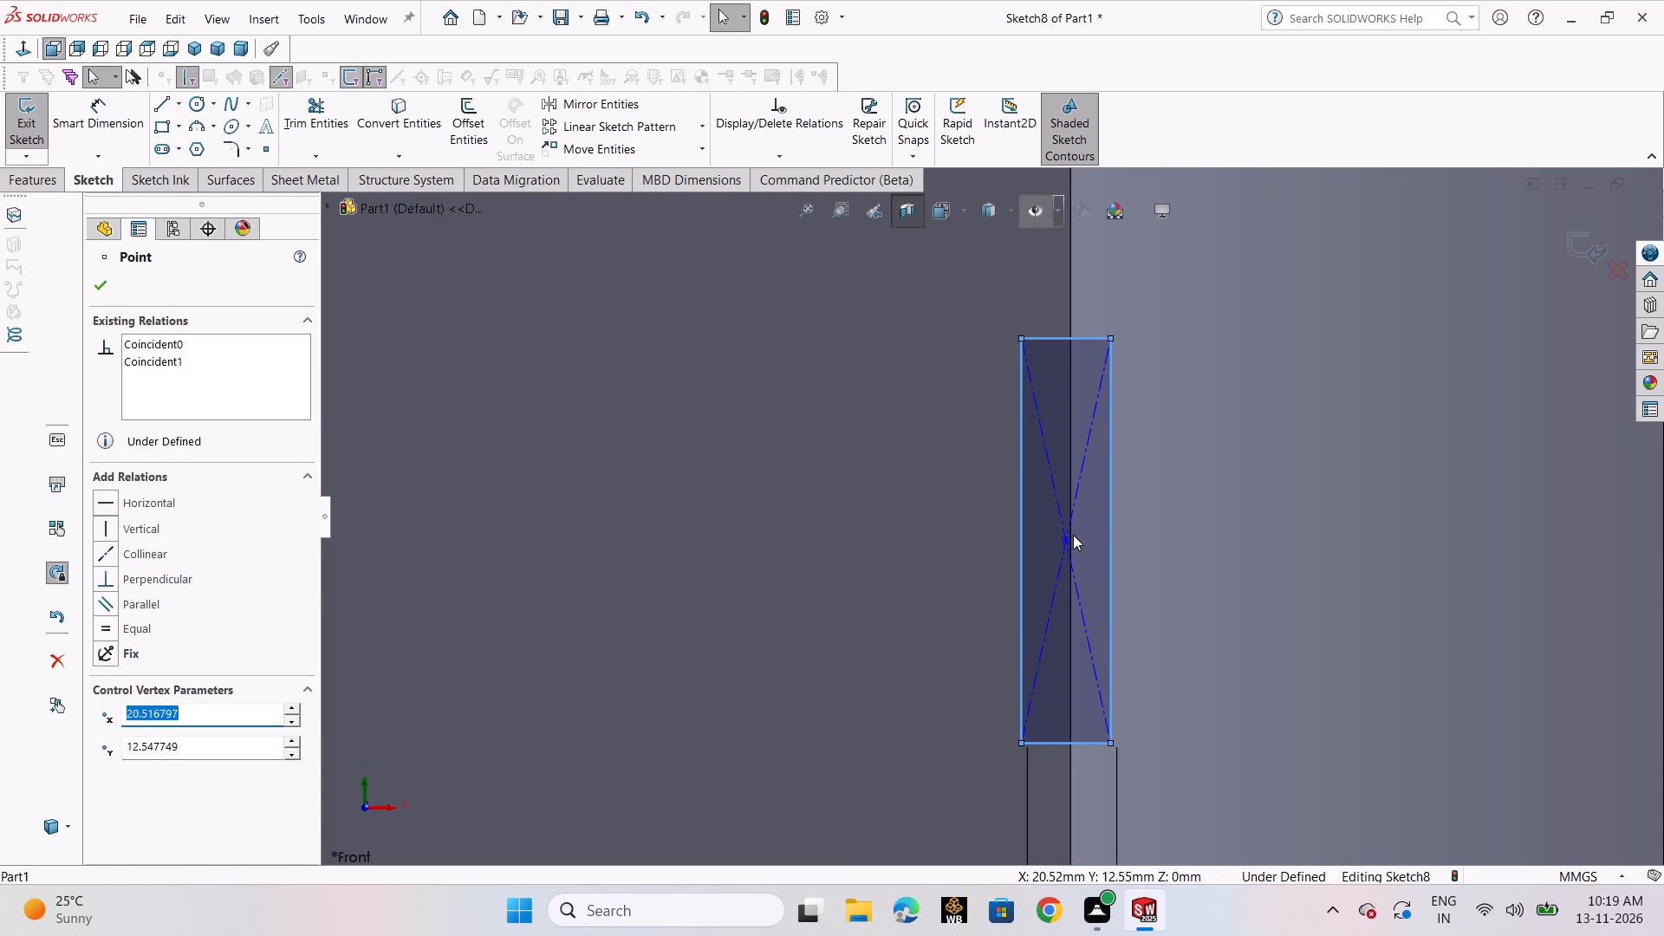
left_click_drag(1073, 535, 1072, 556)
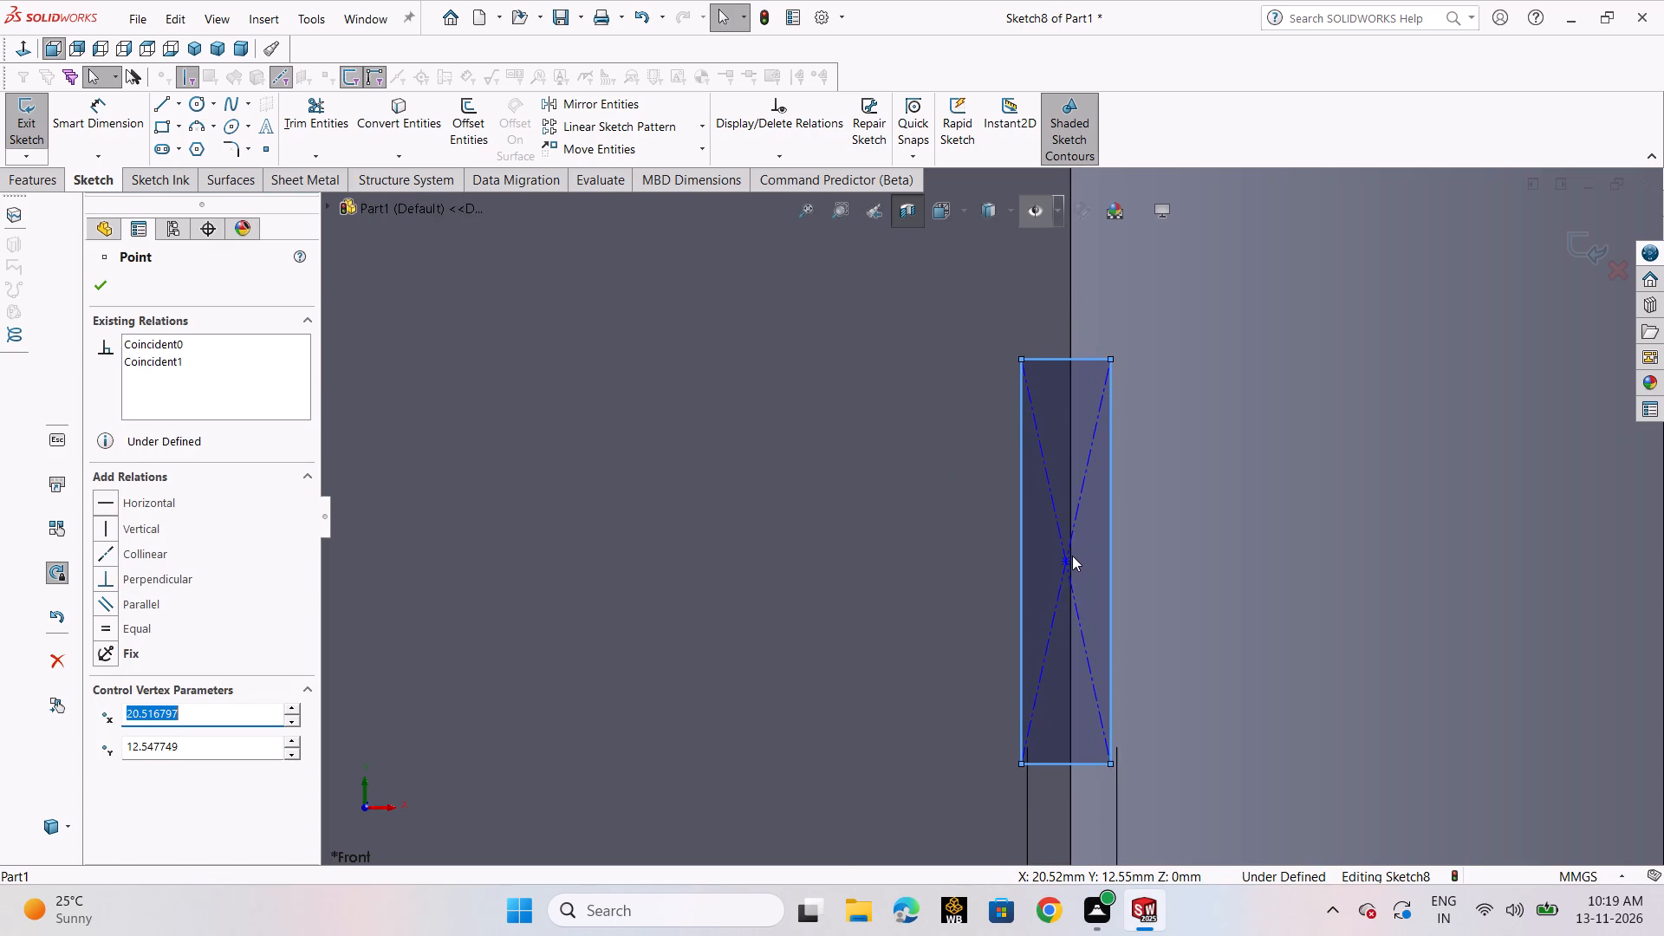
left_click_drag(1072, 556, 1079, 509)
scroll(1084, 514, "down", 6)
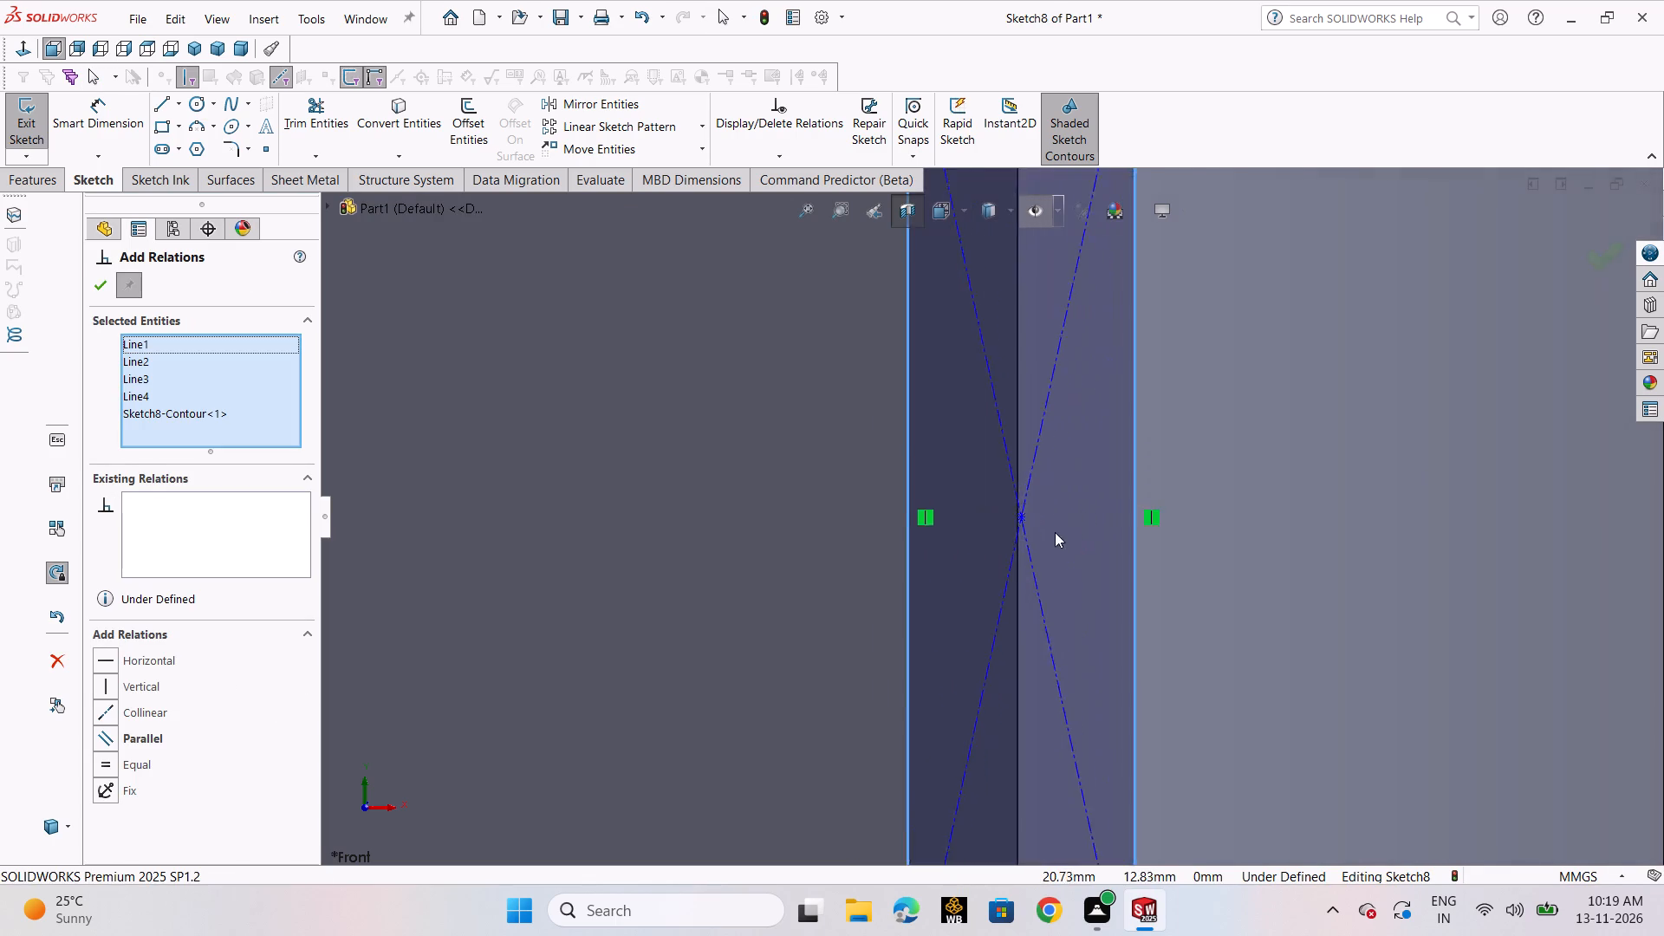
scroll(1055, 532, "down", 6)
scroll(936, 485, "down", 4)
left_click_drag(929, 396, 905, 394)
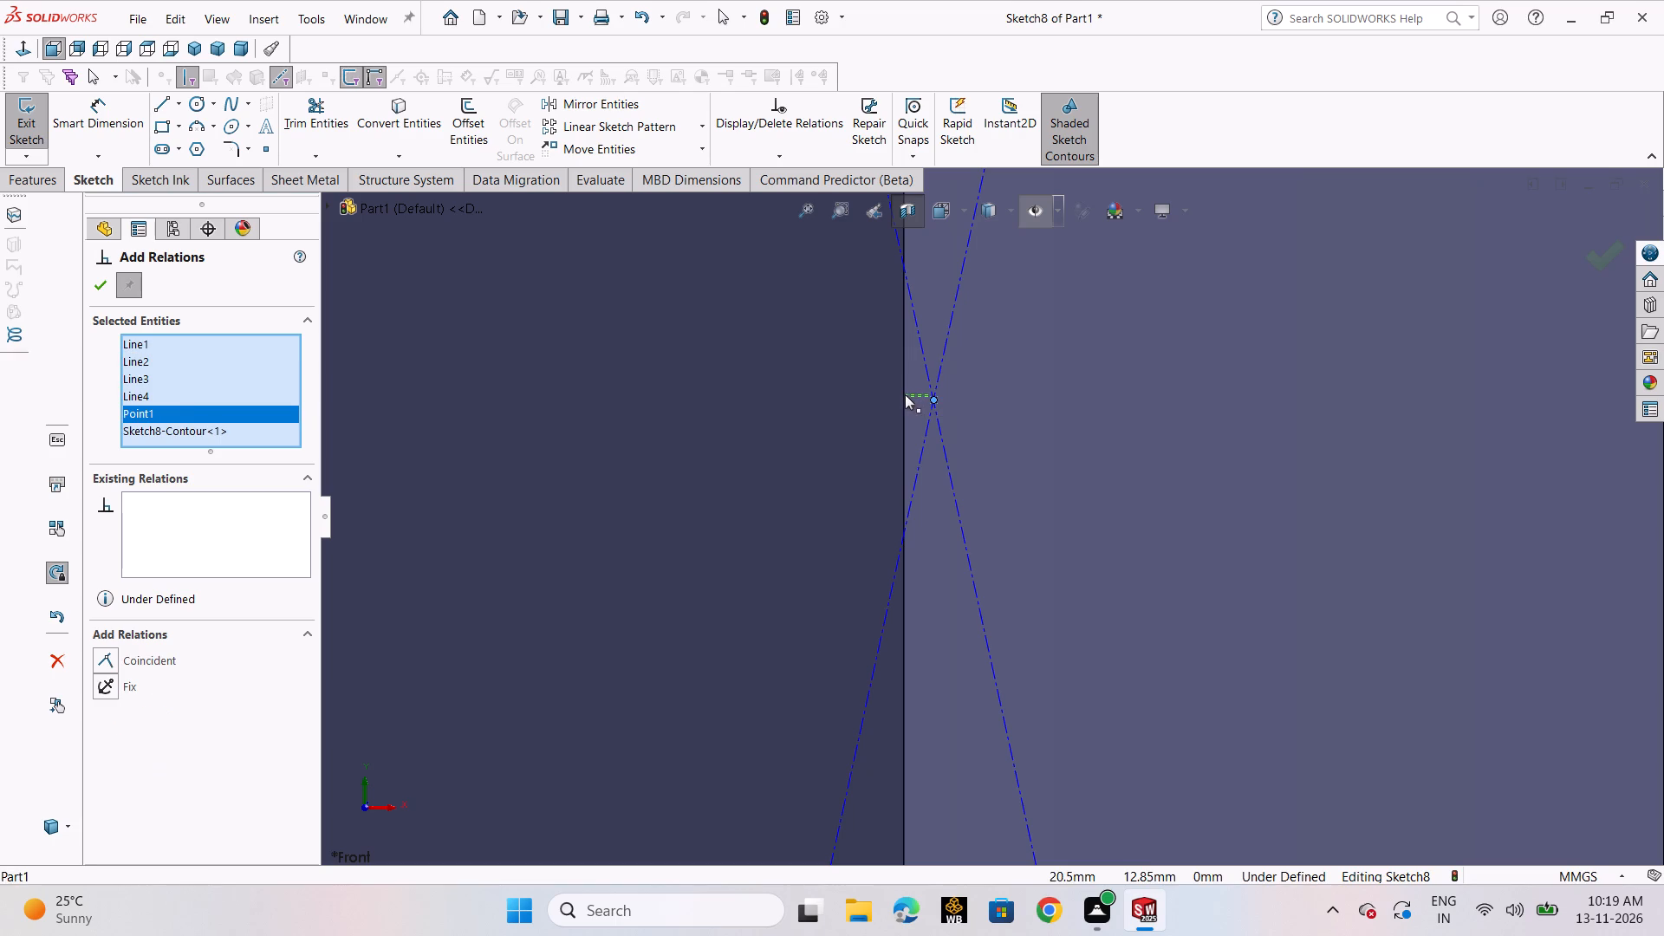
left_click_drag(905, 394, 905, 396)
left_click_drag(934, 401, 915, 400)
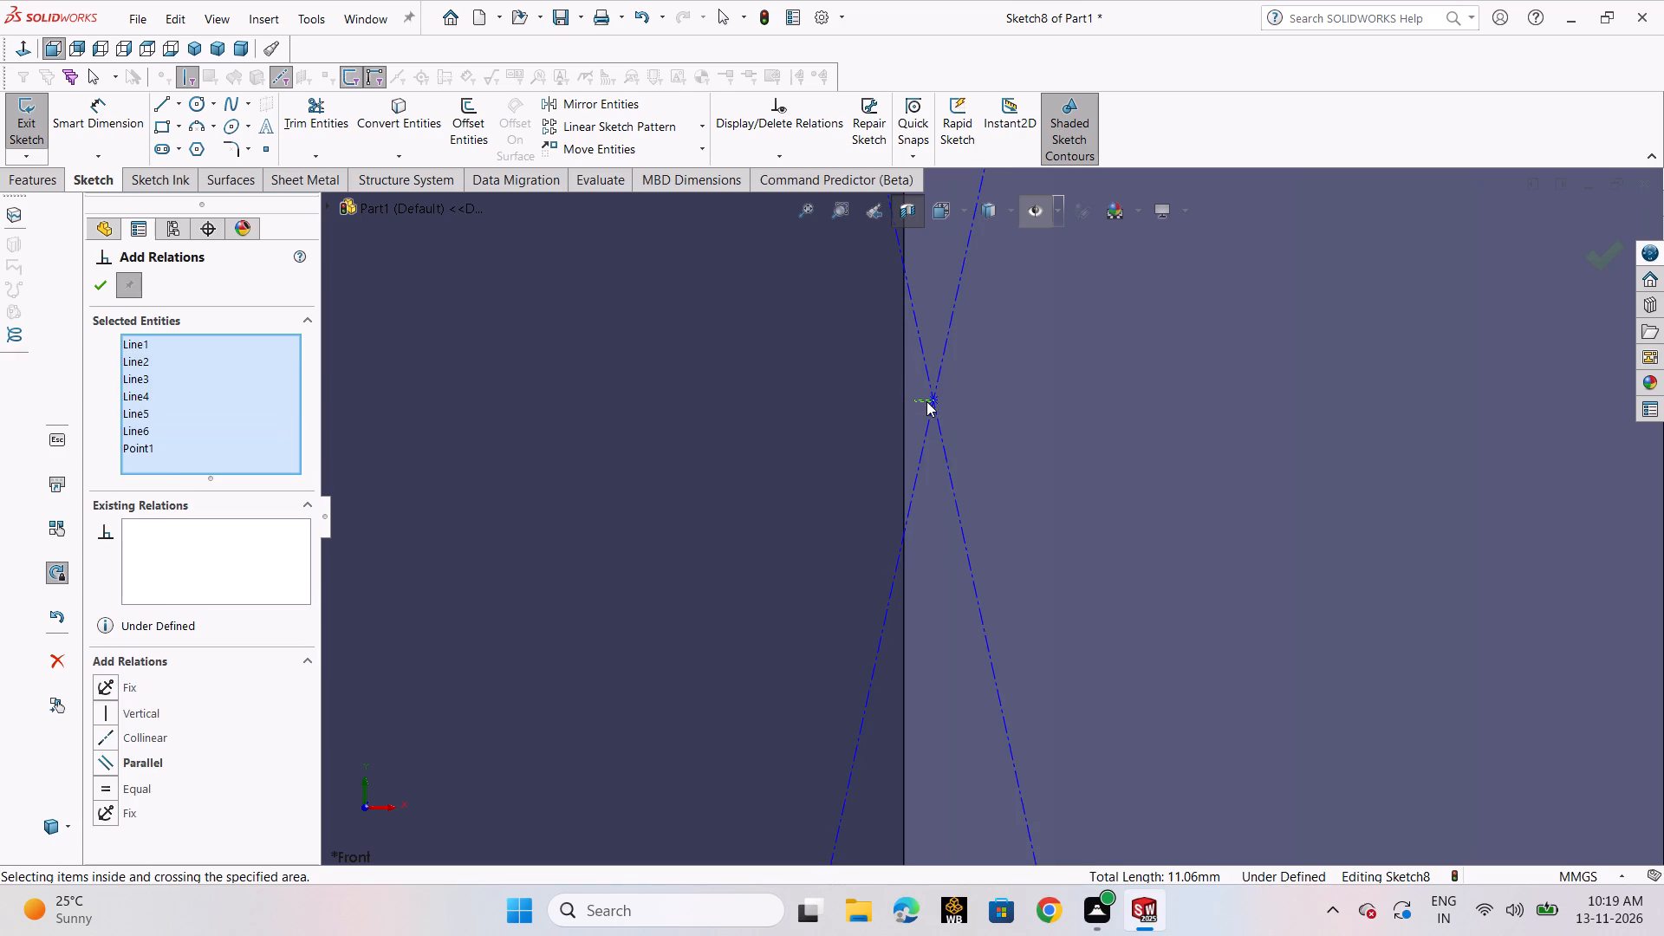
key("Escape")
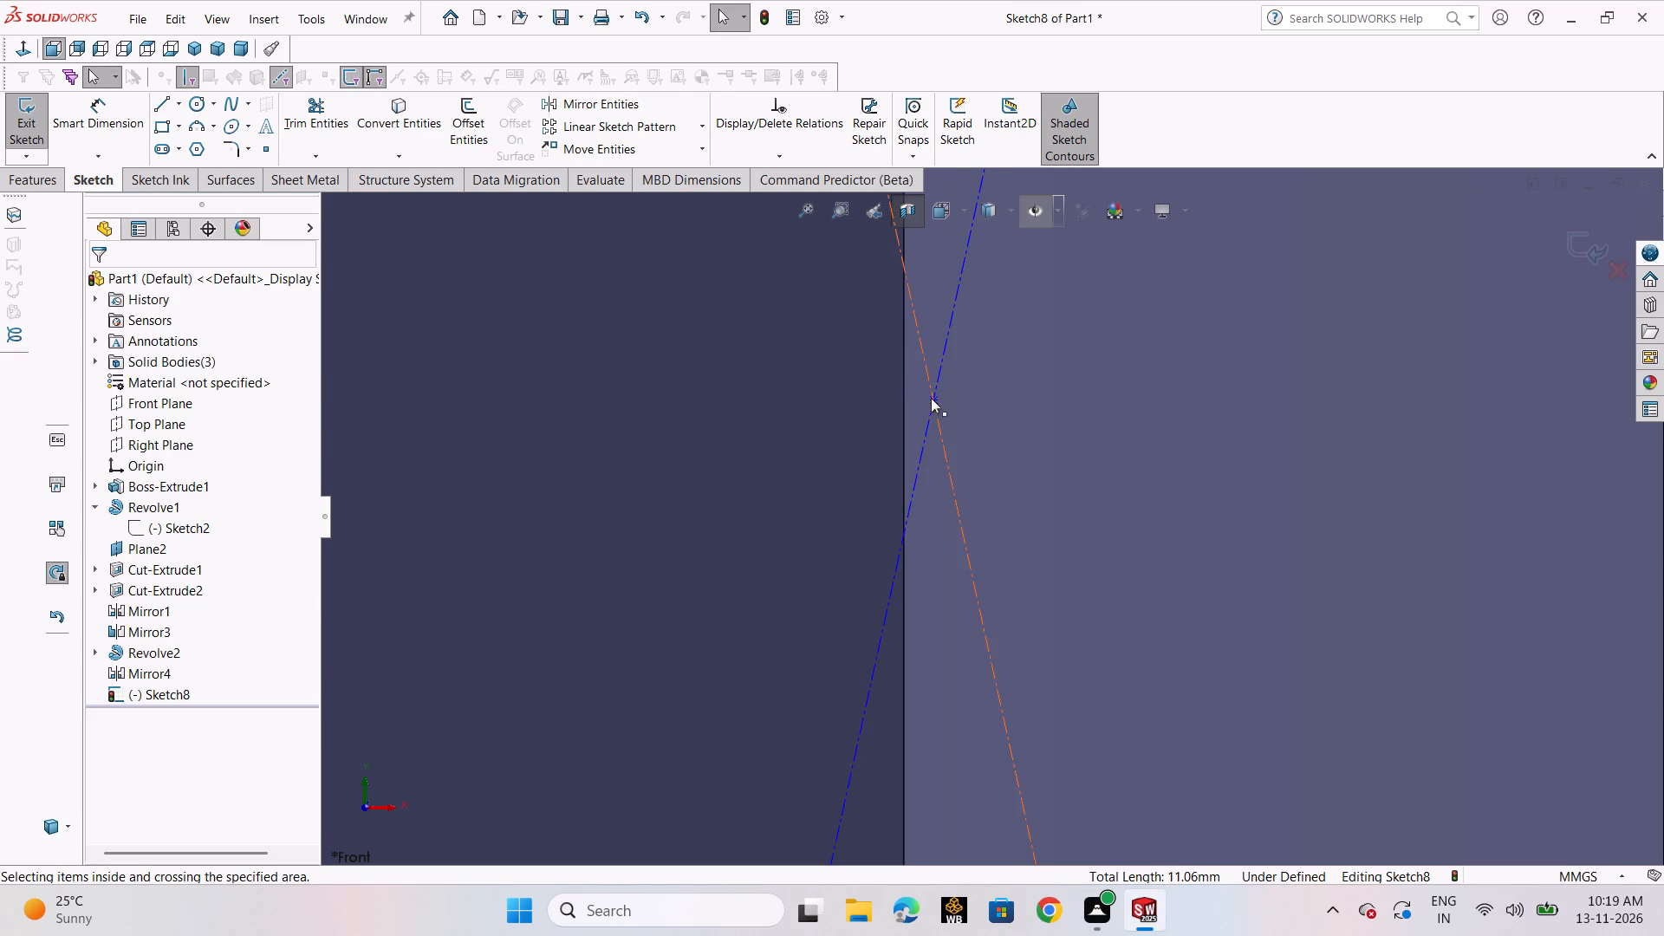
left_click_drag(931, 398, 905, 398)
scroll(905, 452, "up", 2)
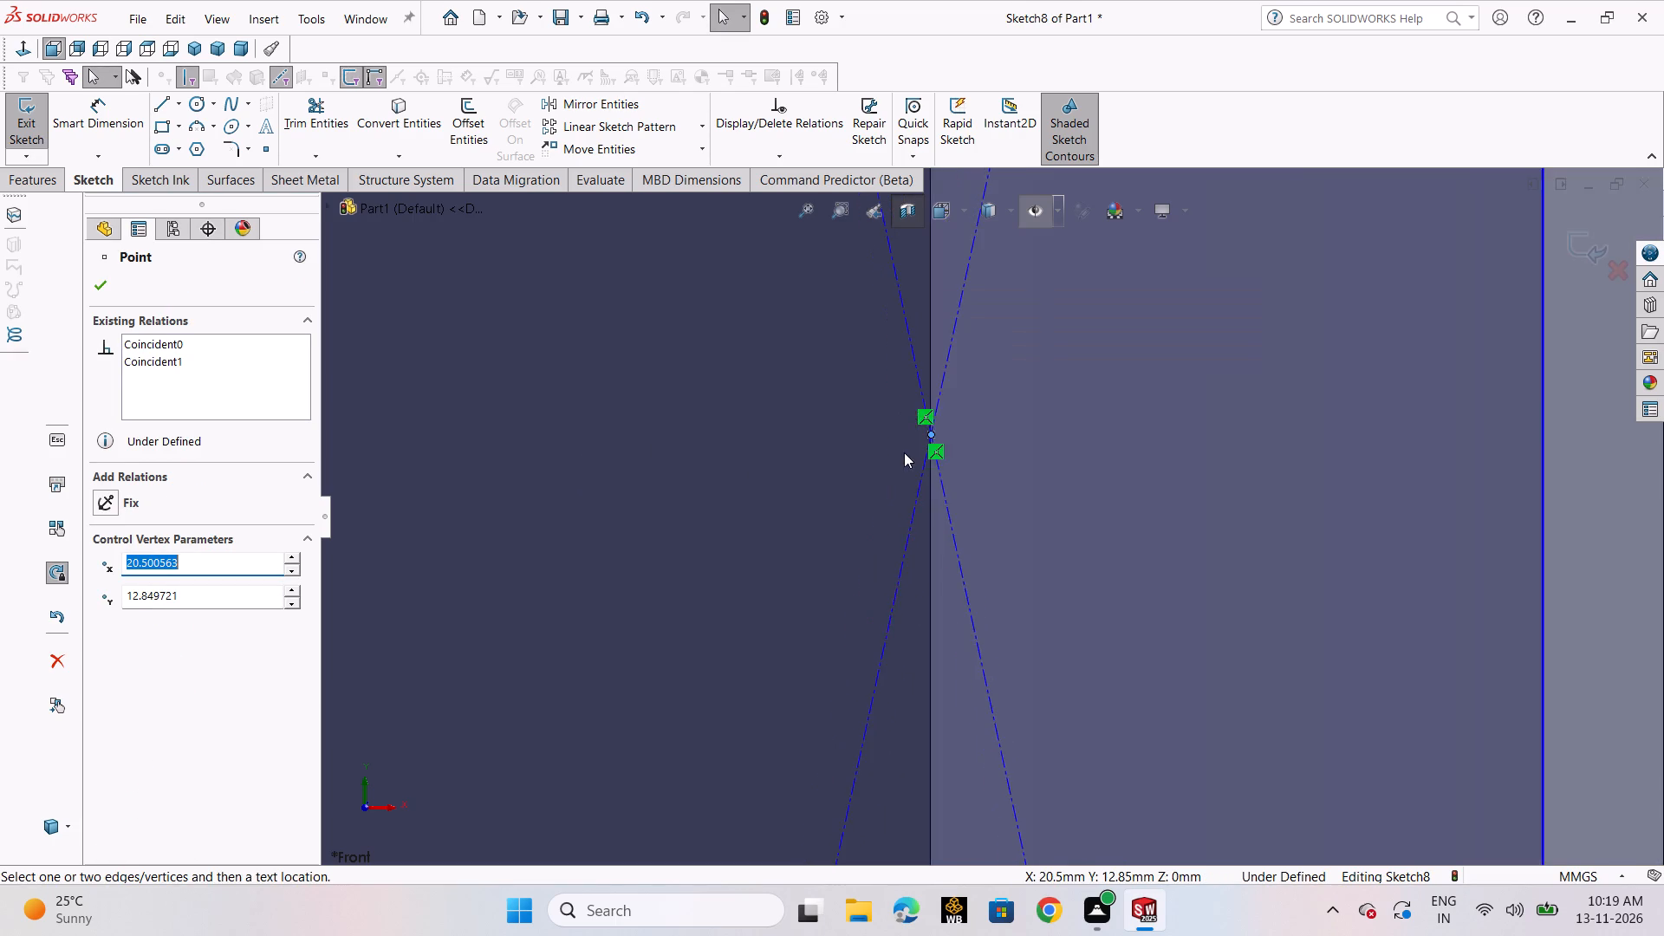
scroll(904, 452, "up", 17)
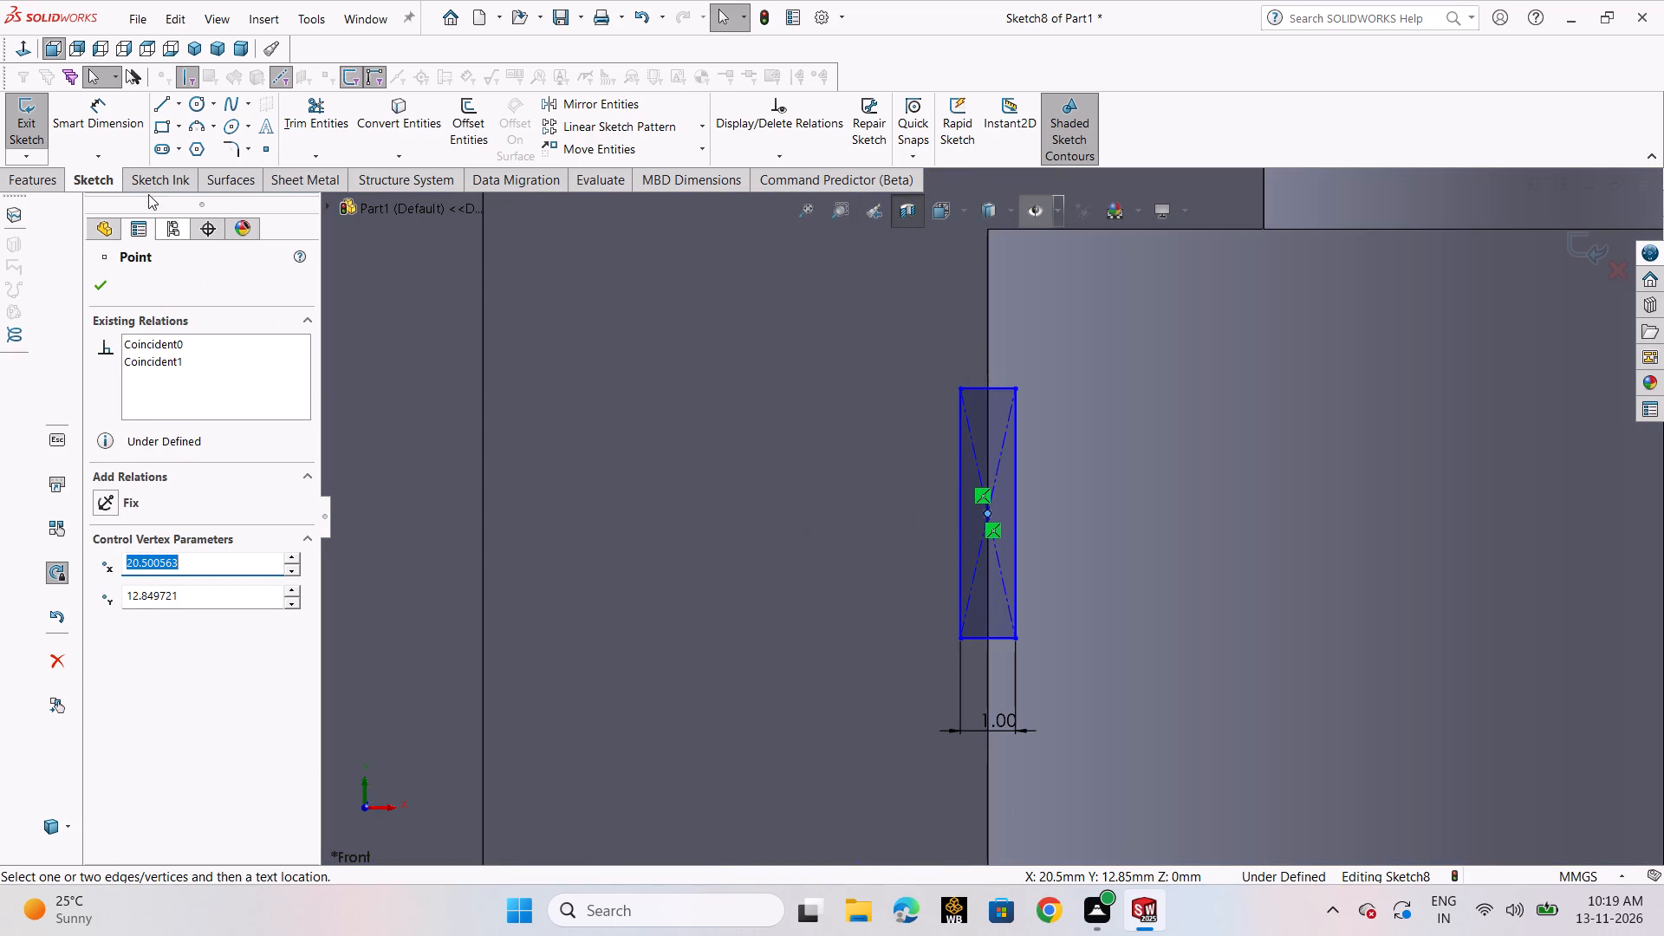
Add a height dimension to the narrow rectangle, placed along the bore wall edge.
left_click(97, 125)
scroll(1013, 458, "down", 3)
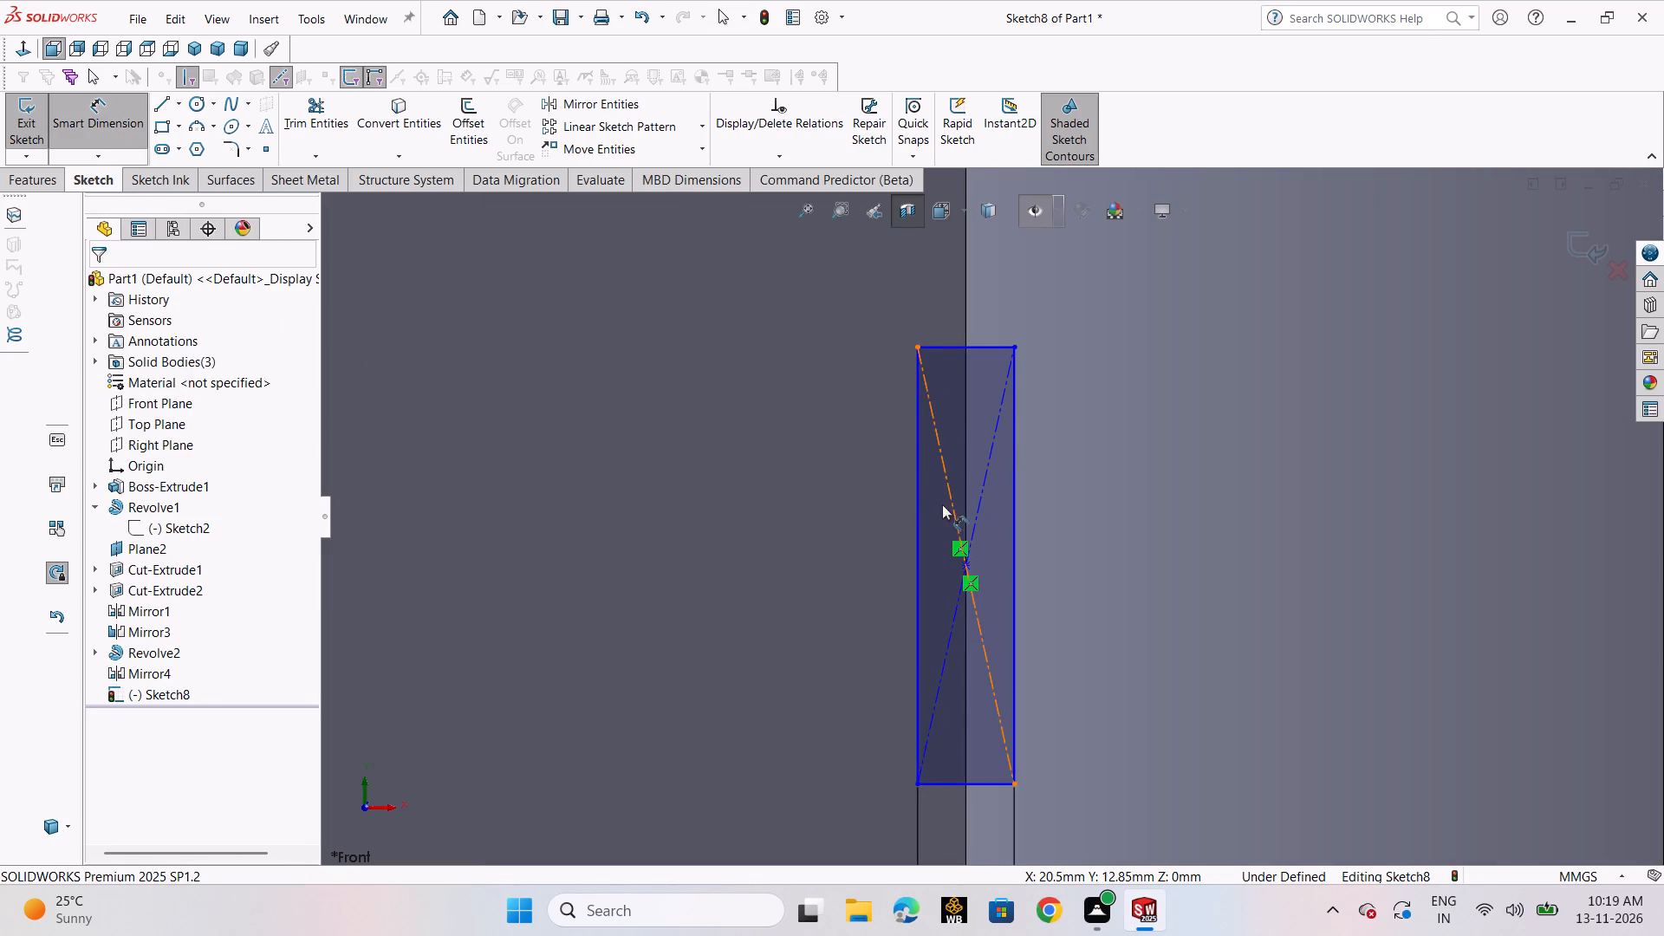
left_click(920, 503)
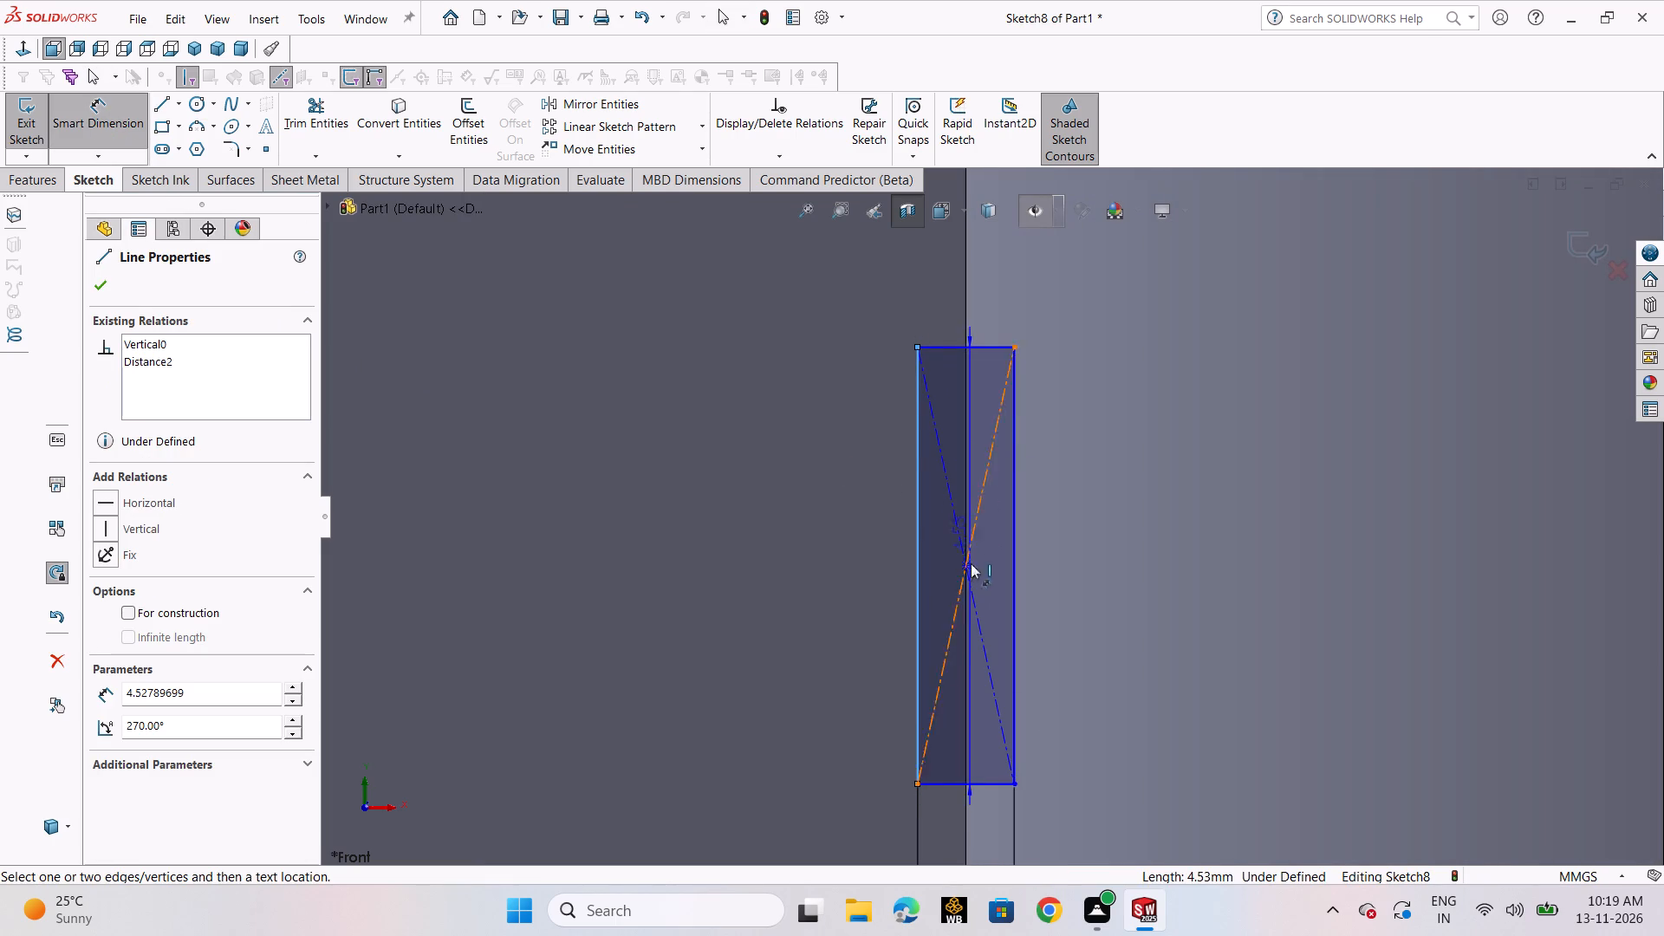
left_click(967, 426)
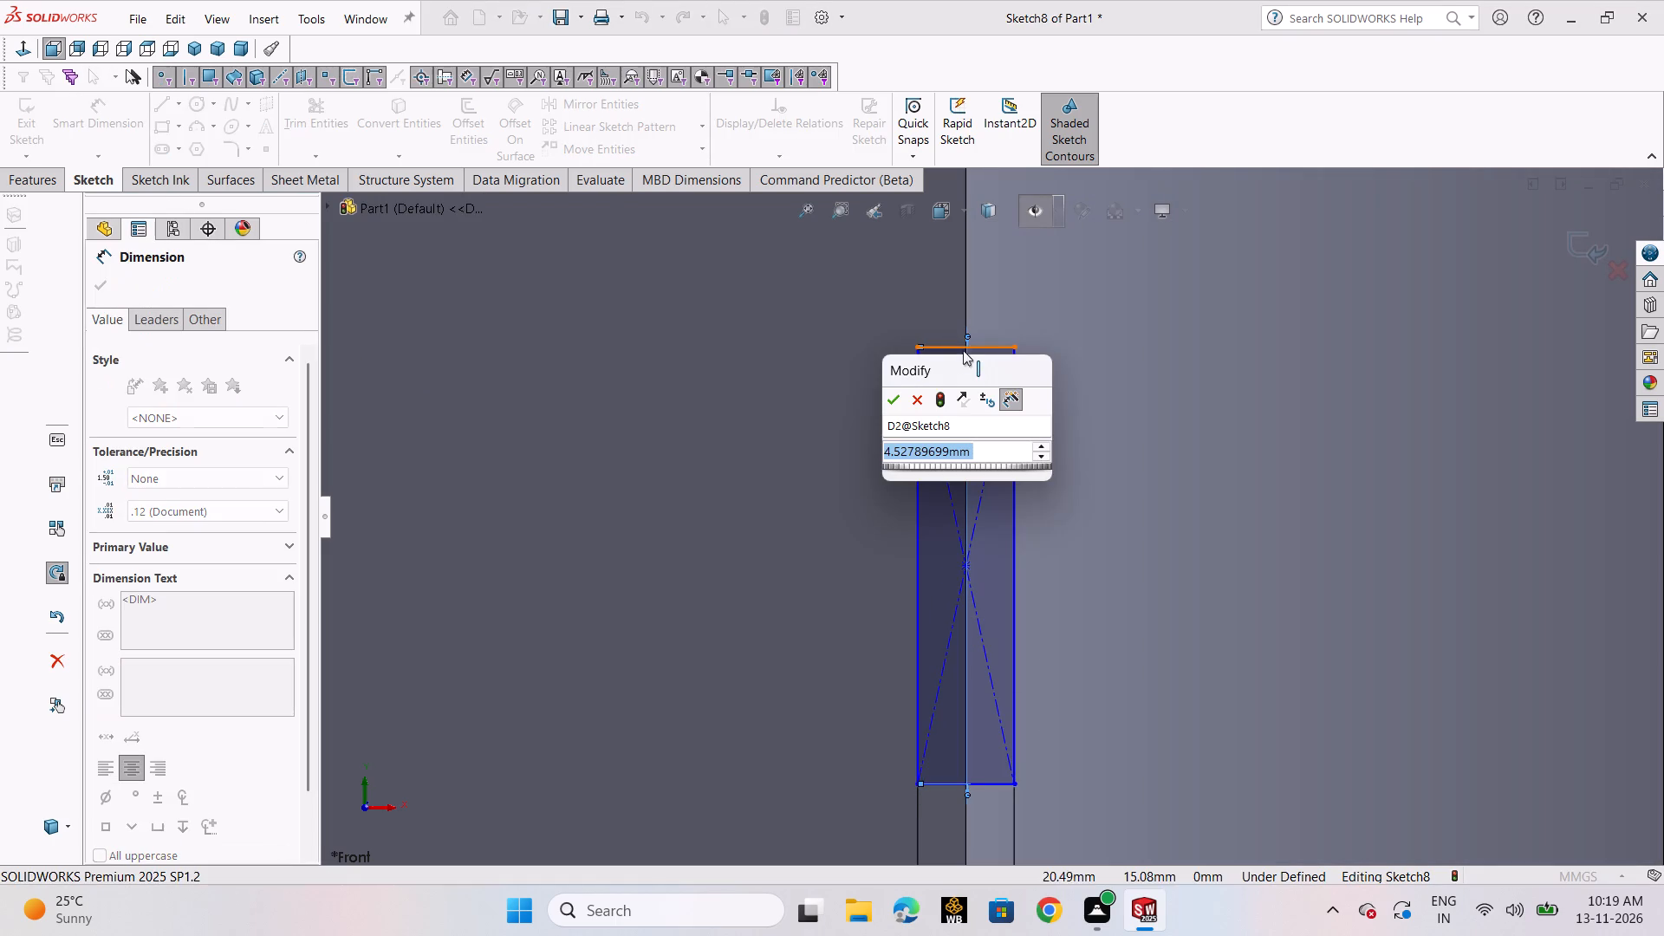
left_click(911, 399)
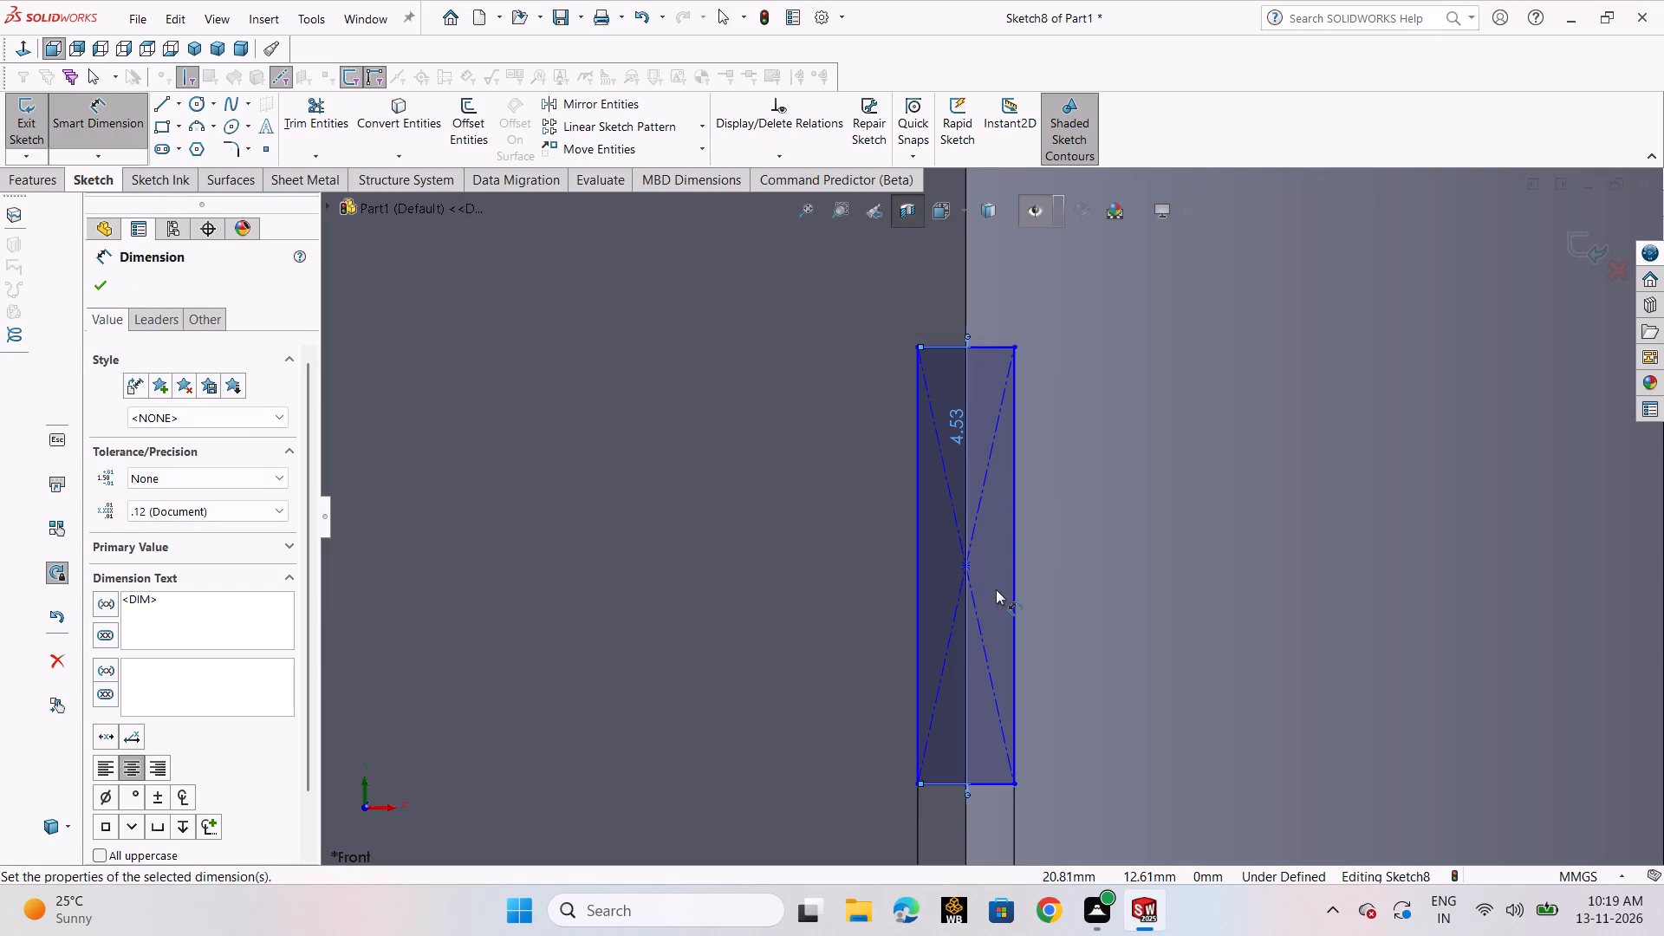
key("ctrl+z")
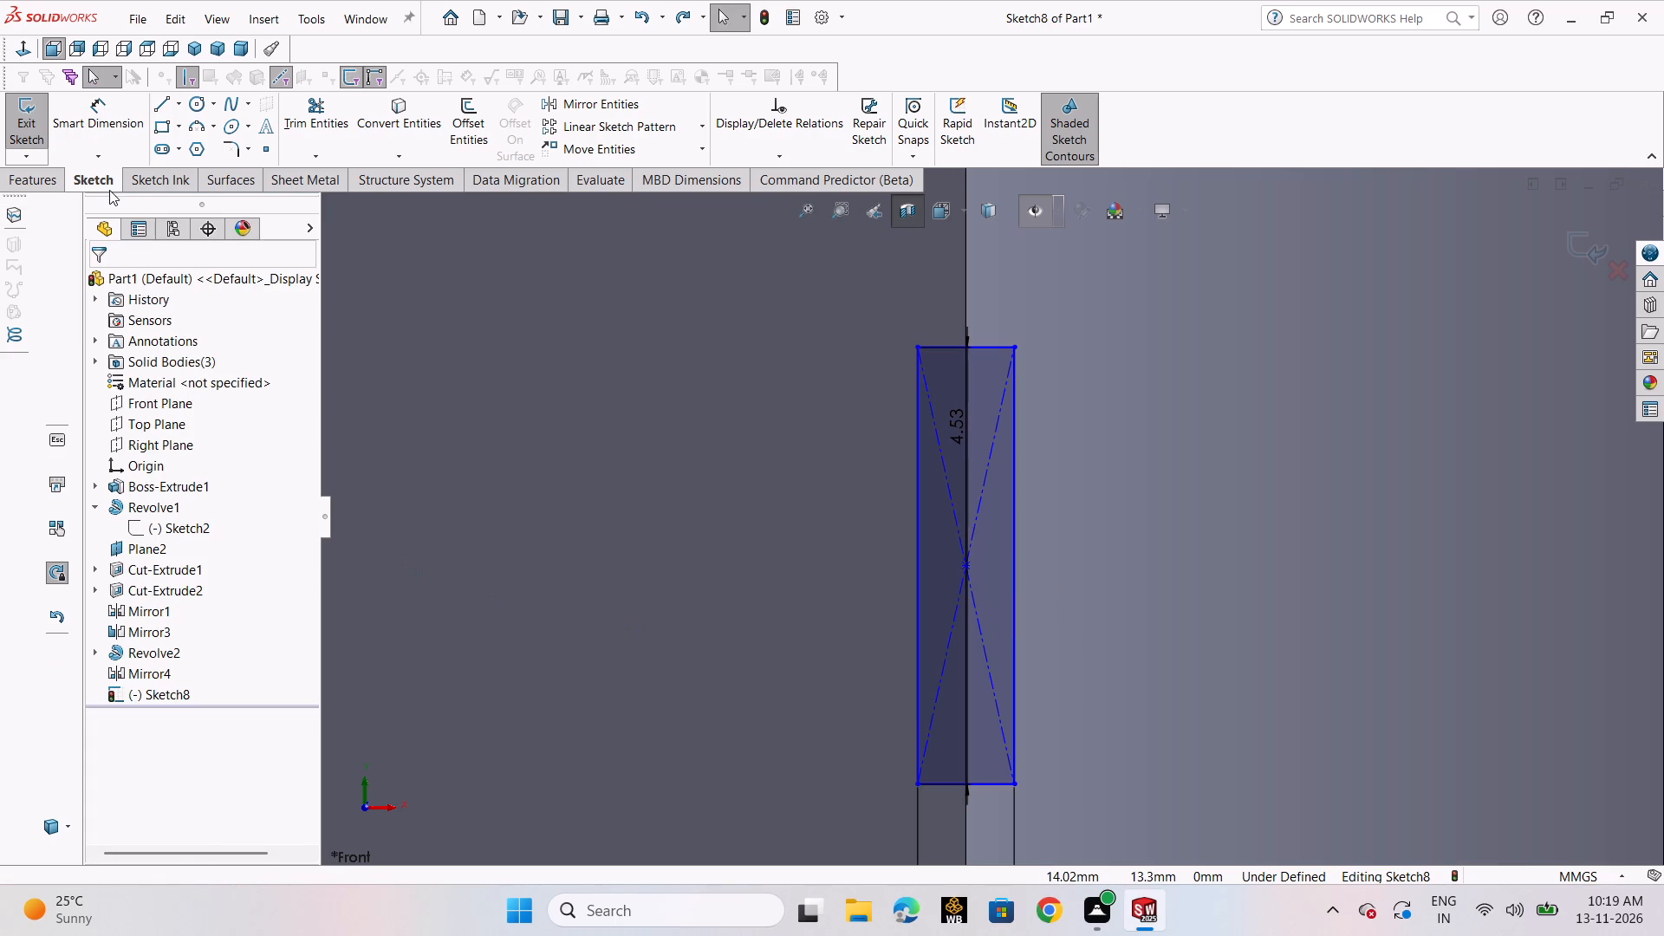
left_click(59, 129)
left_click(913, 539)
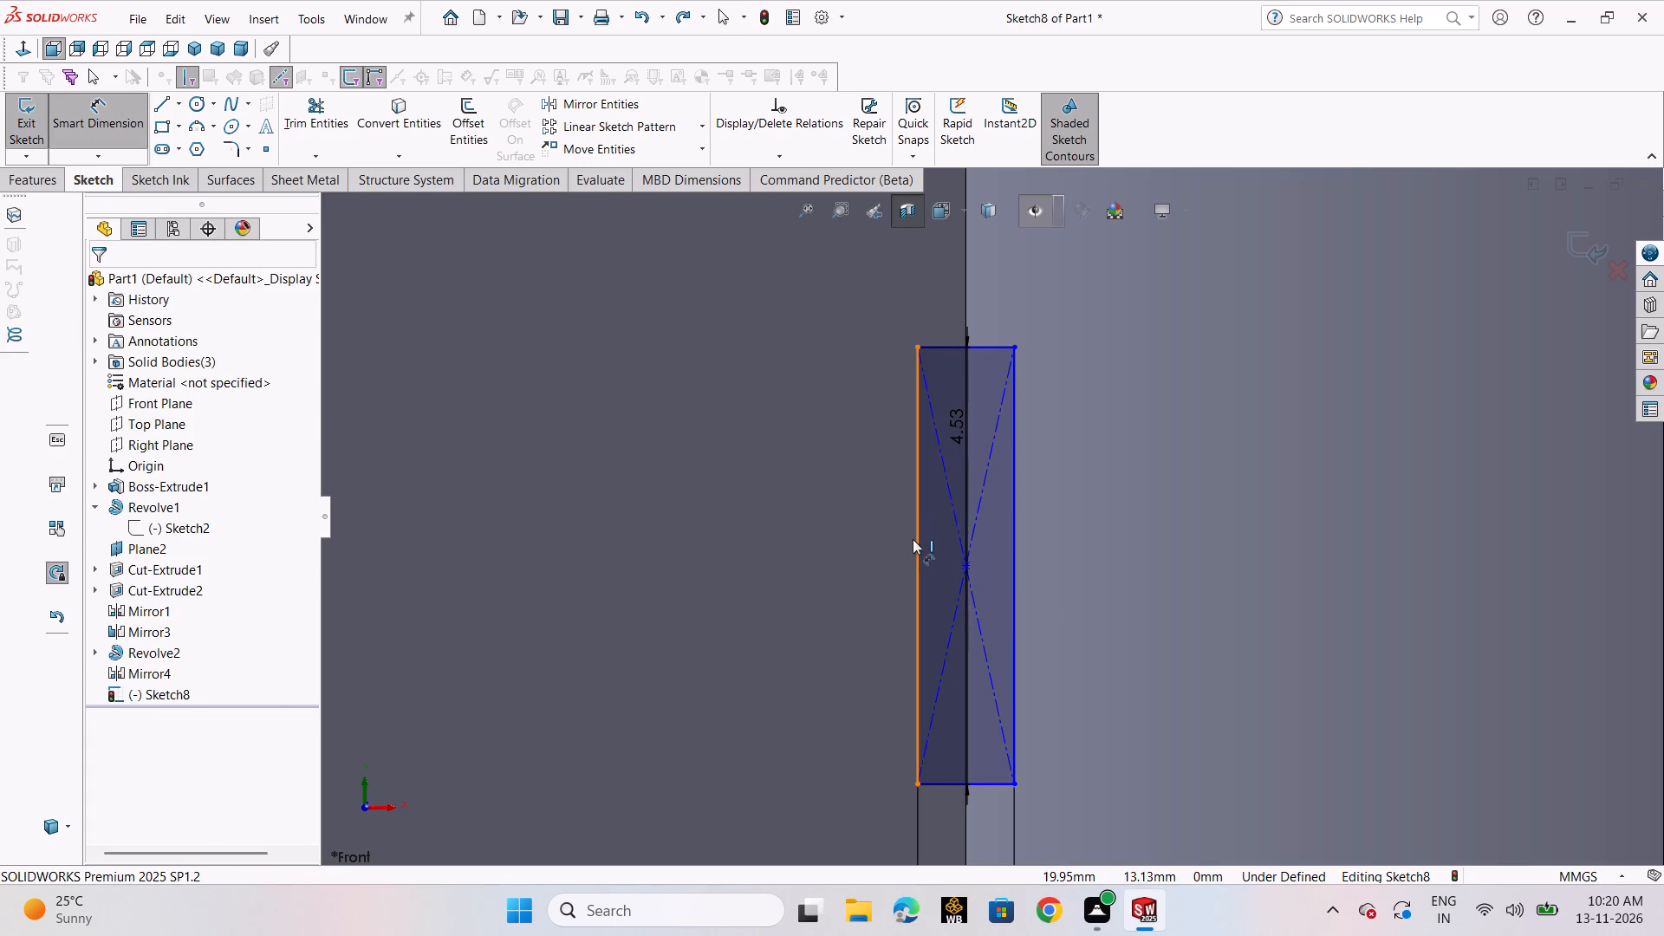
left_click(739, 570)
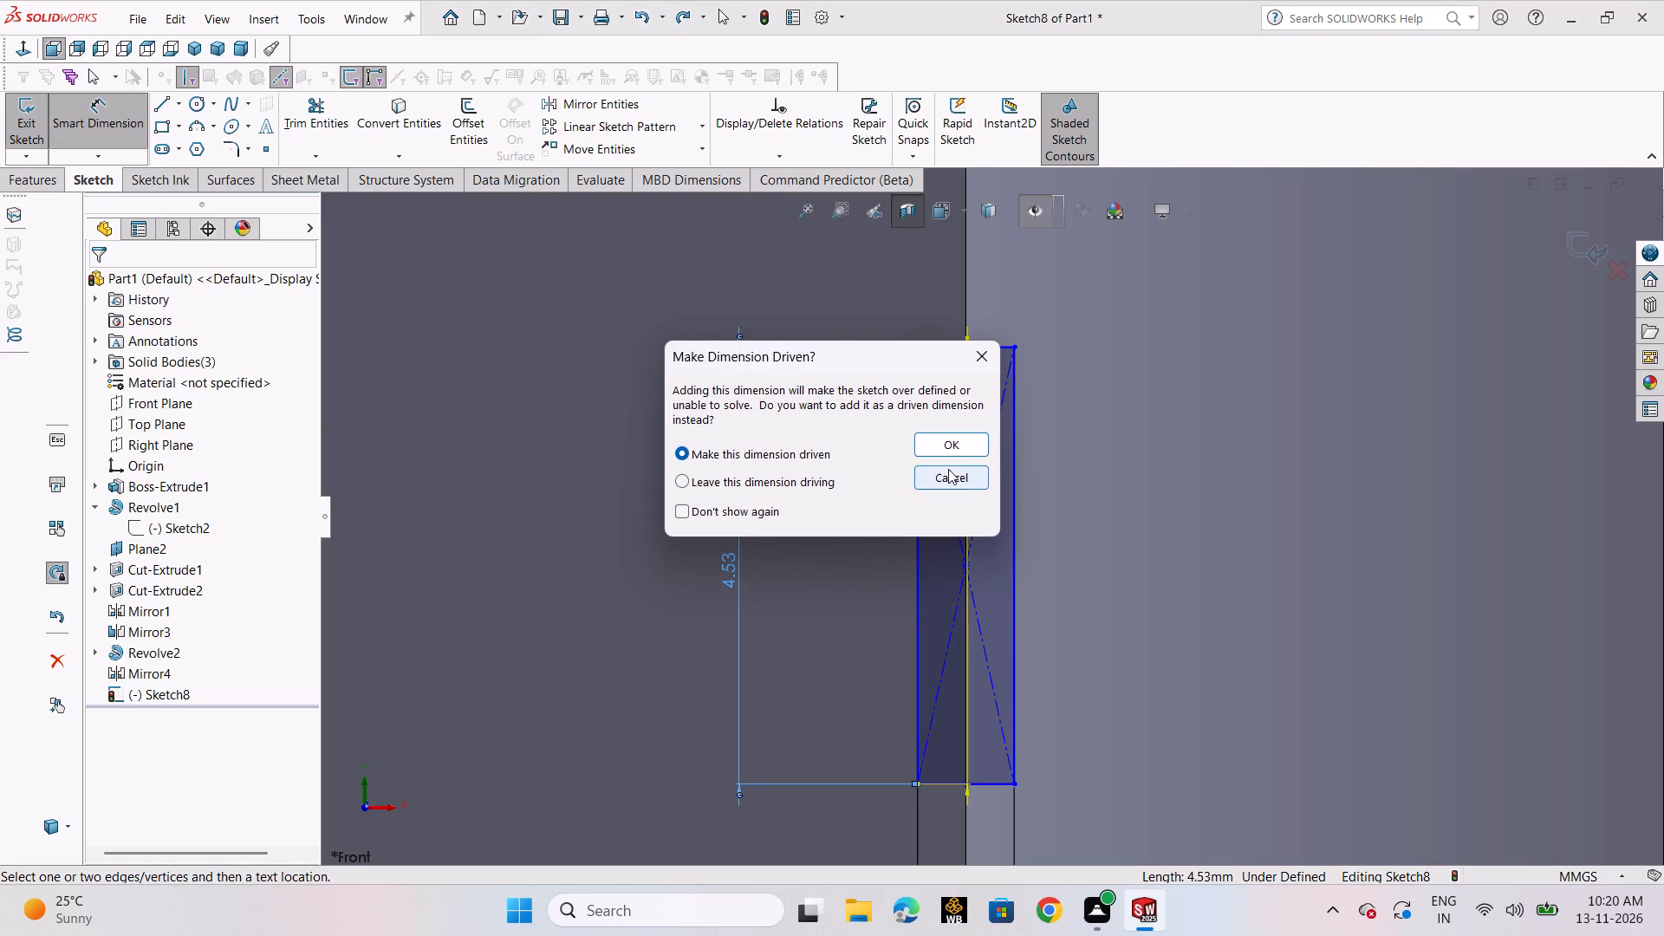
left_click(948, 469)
Set the rectangle's height dimension to 2 mm.
double_click(952, 439)
key("2")
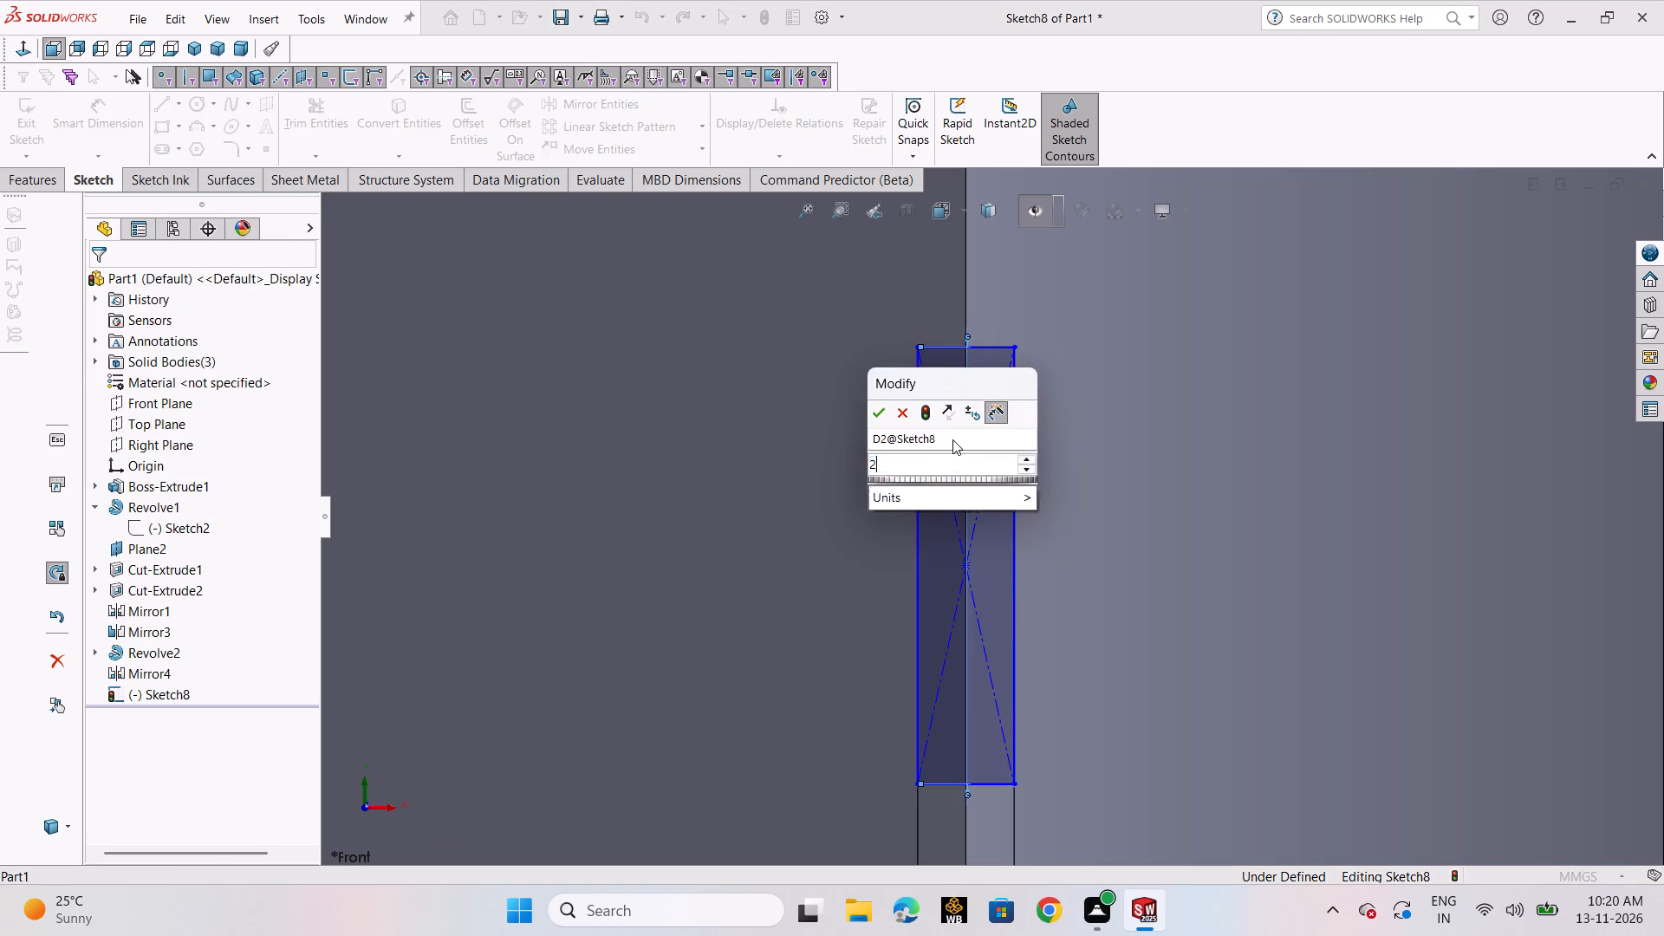
key("Return")
scroll(1010, 376, "up", 2)
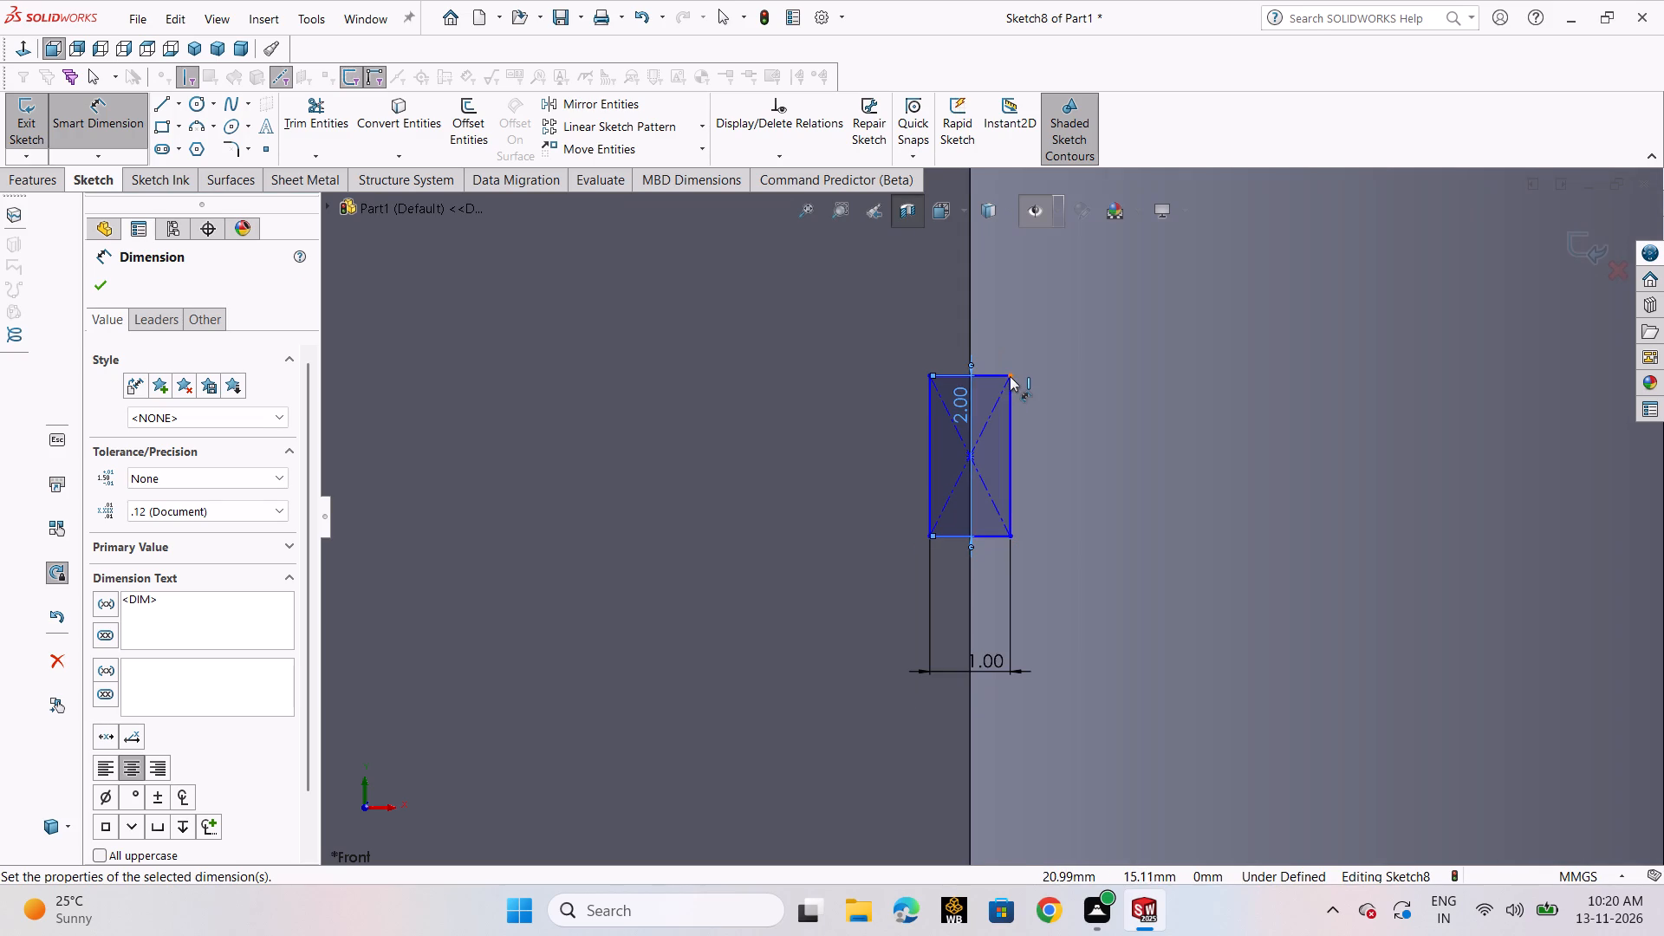
scroll(1010, 376, "up", 3)
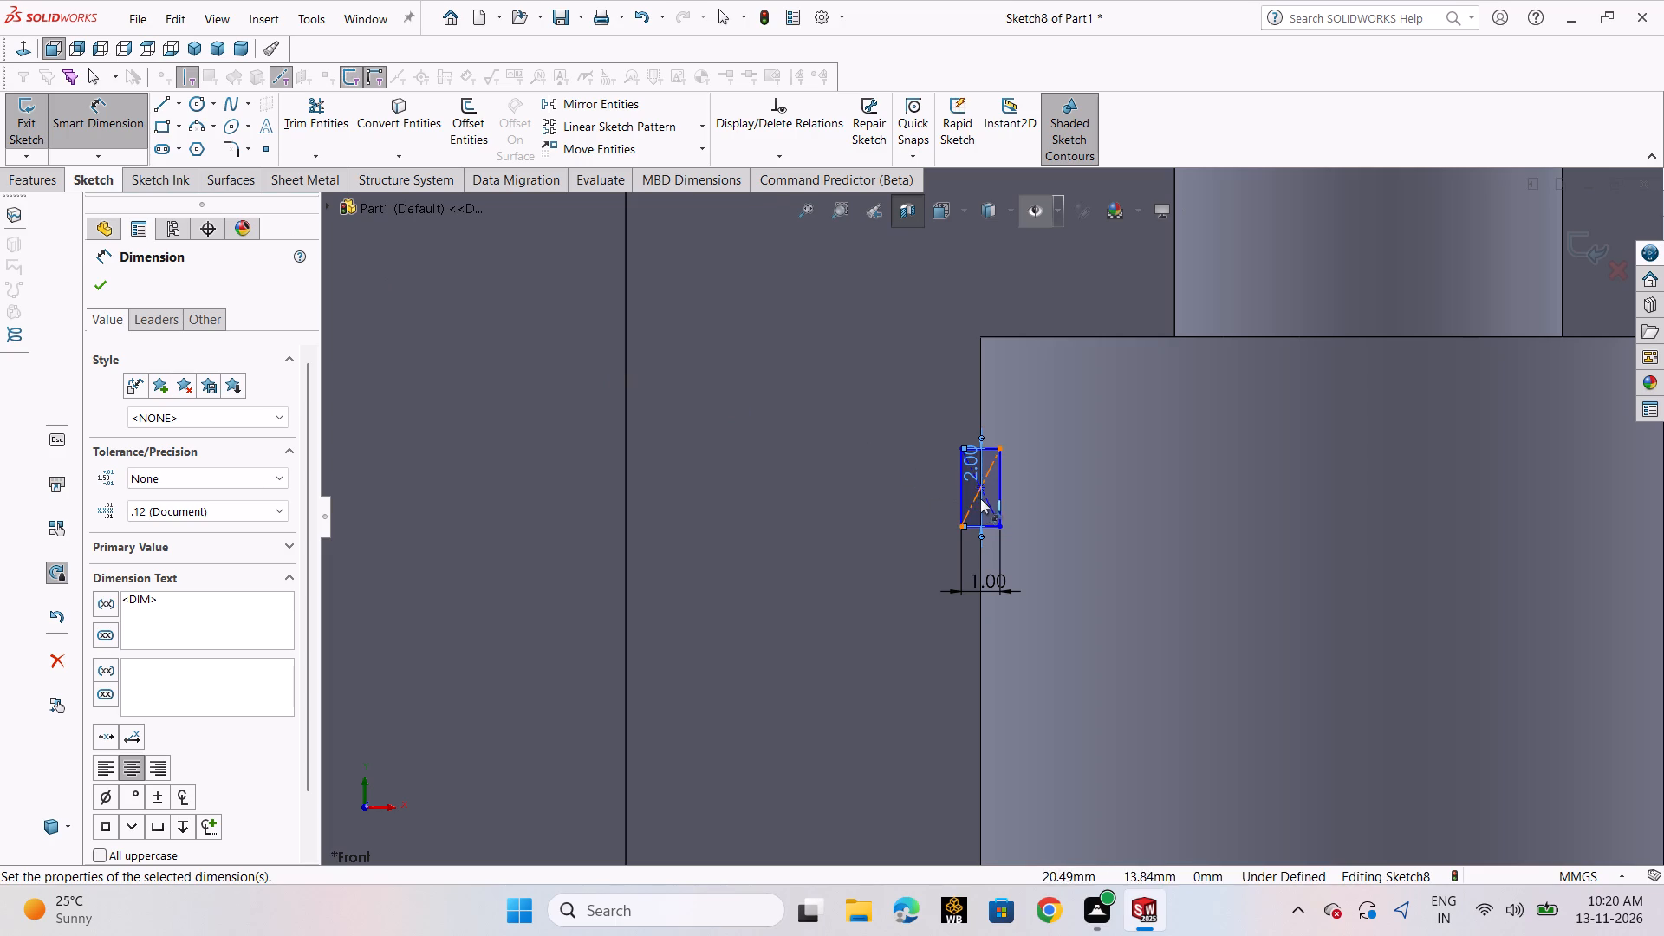
Dimension the vertical distance from the right lower bore's top edge to the rectangle's centre and set it to 3 mm.
left_click(1030, 337)
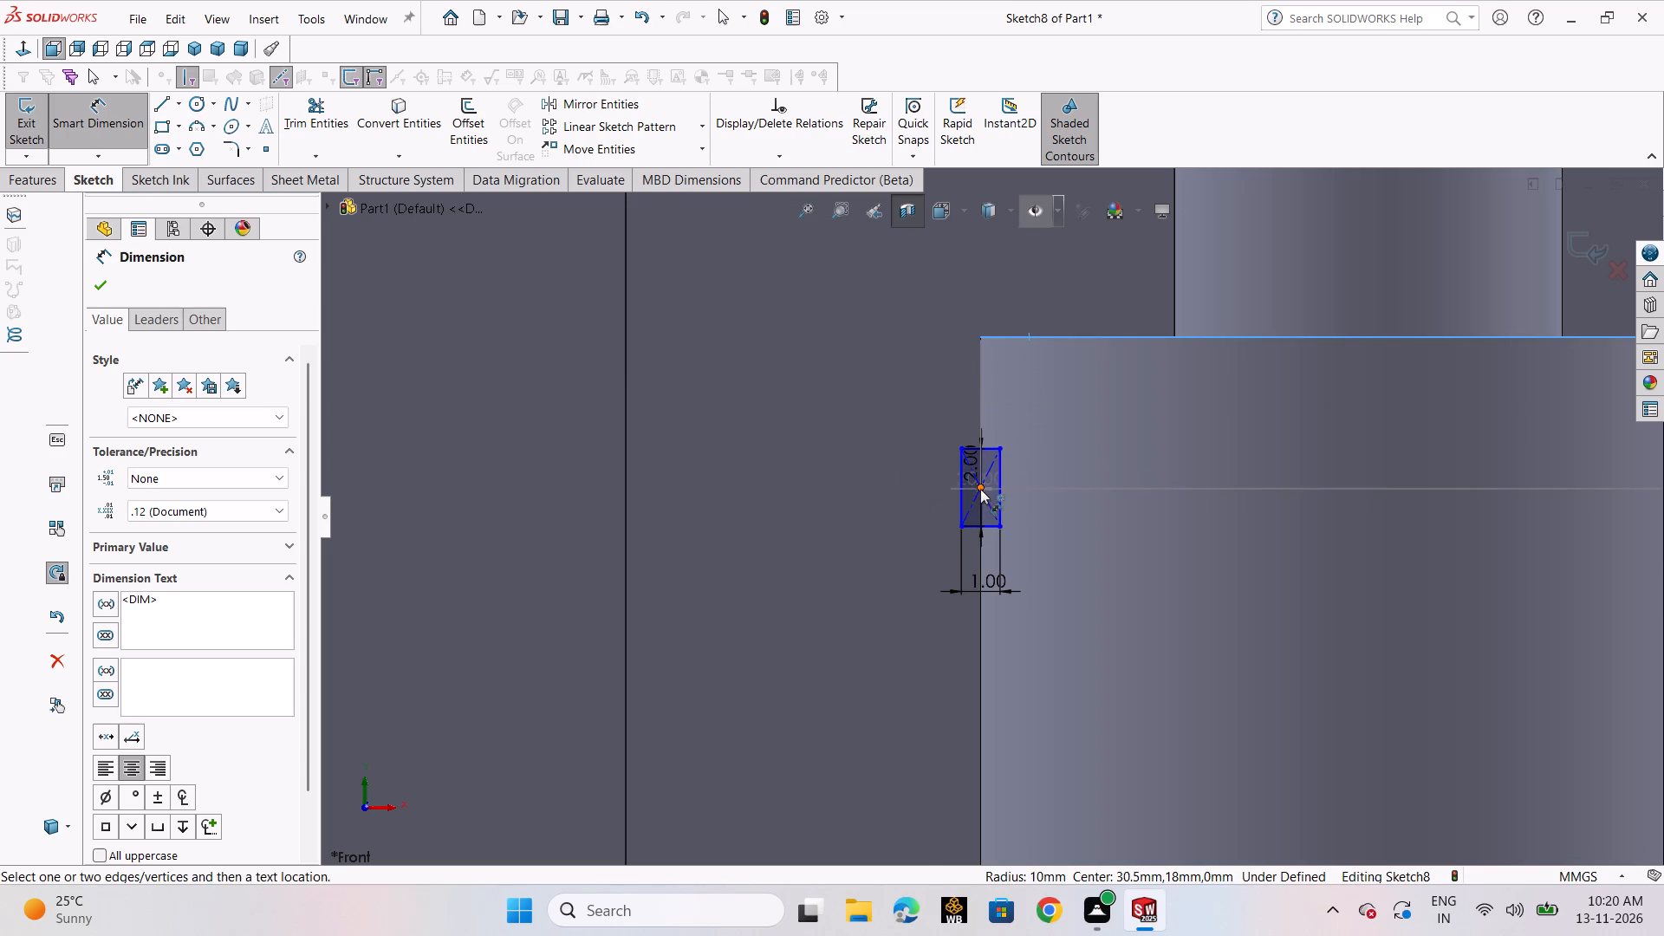
left_click(980, 489)
left_click(890, 461)
key("3")
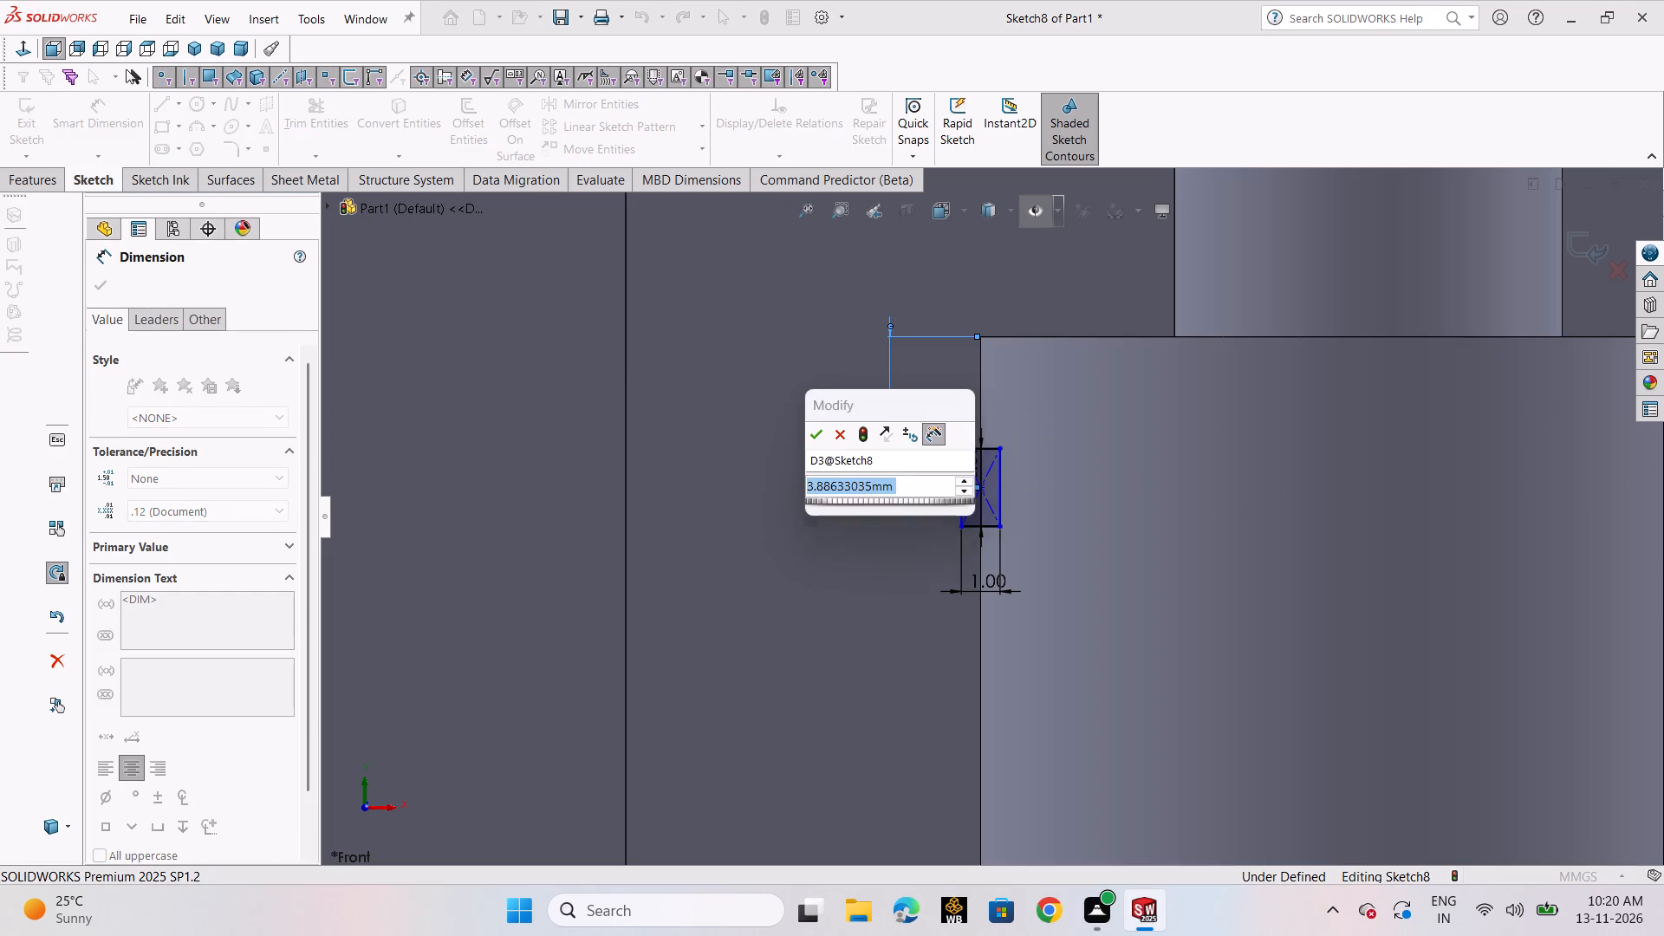
key("Return")
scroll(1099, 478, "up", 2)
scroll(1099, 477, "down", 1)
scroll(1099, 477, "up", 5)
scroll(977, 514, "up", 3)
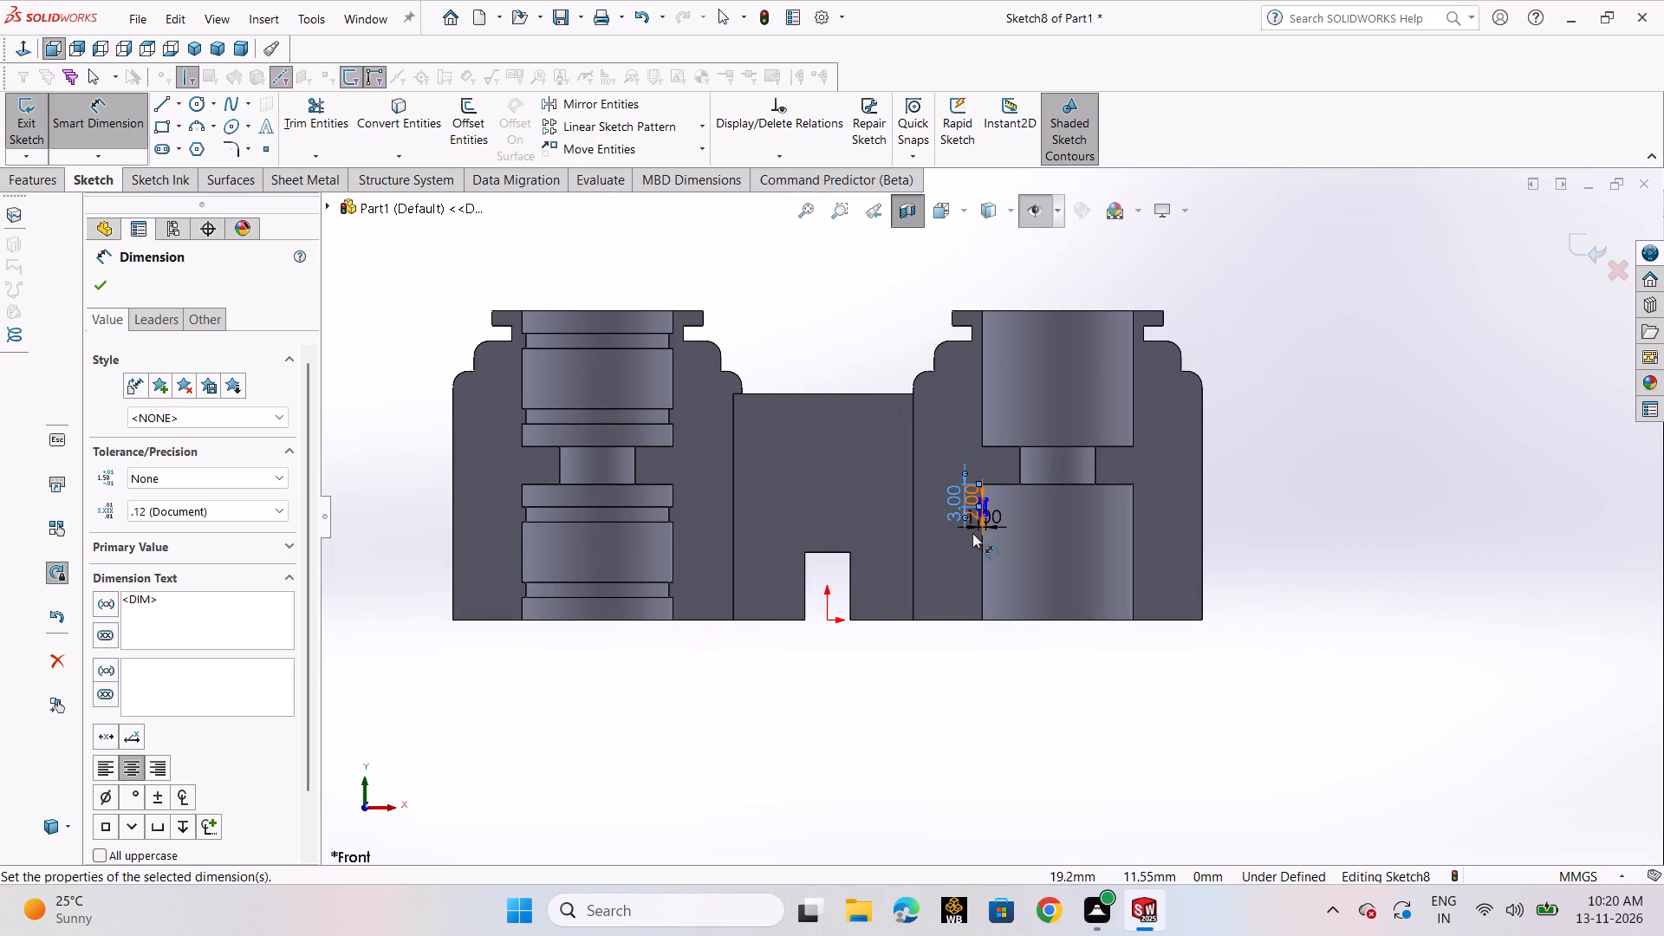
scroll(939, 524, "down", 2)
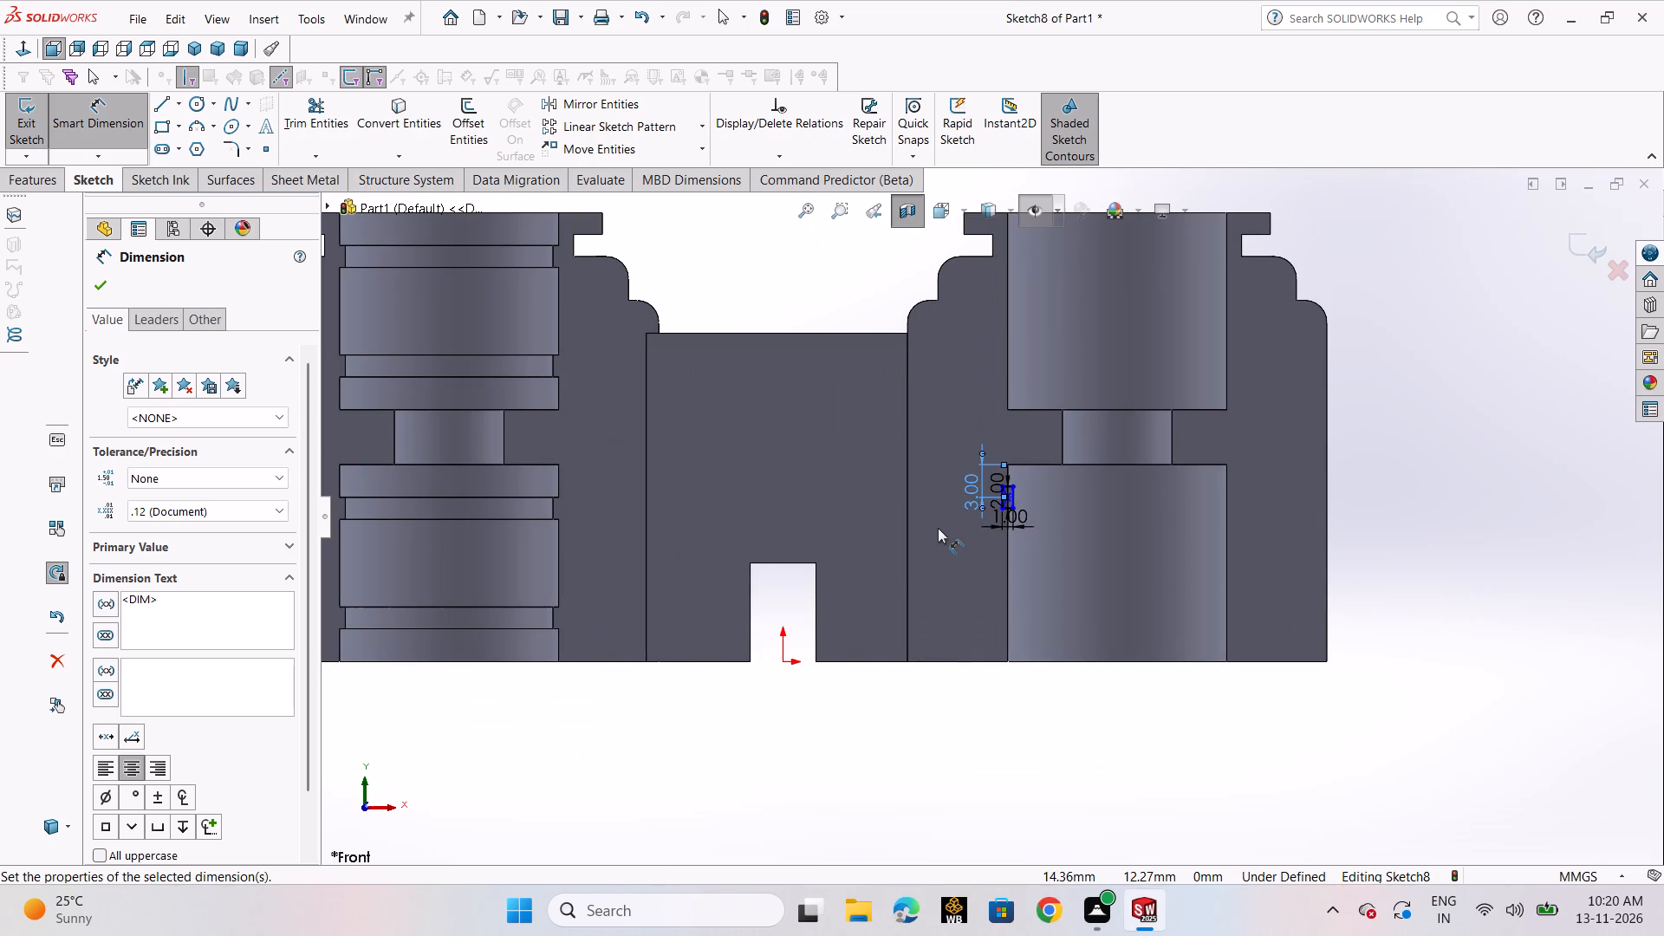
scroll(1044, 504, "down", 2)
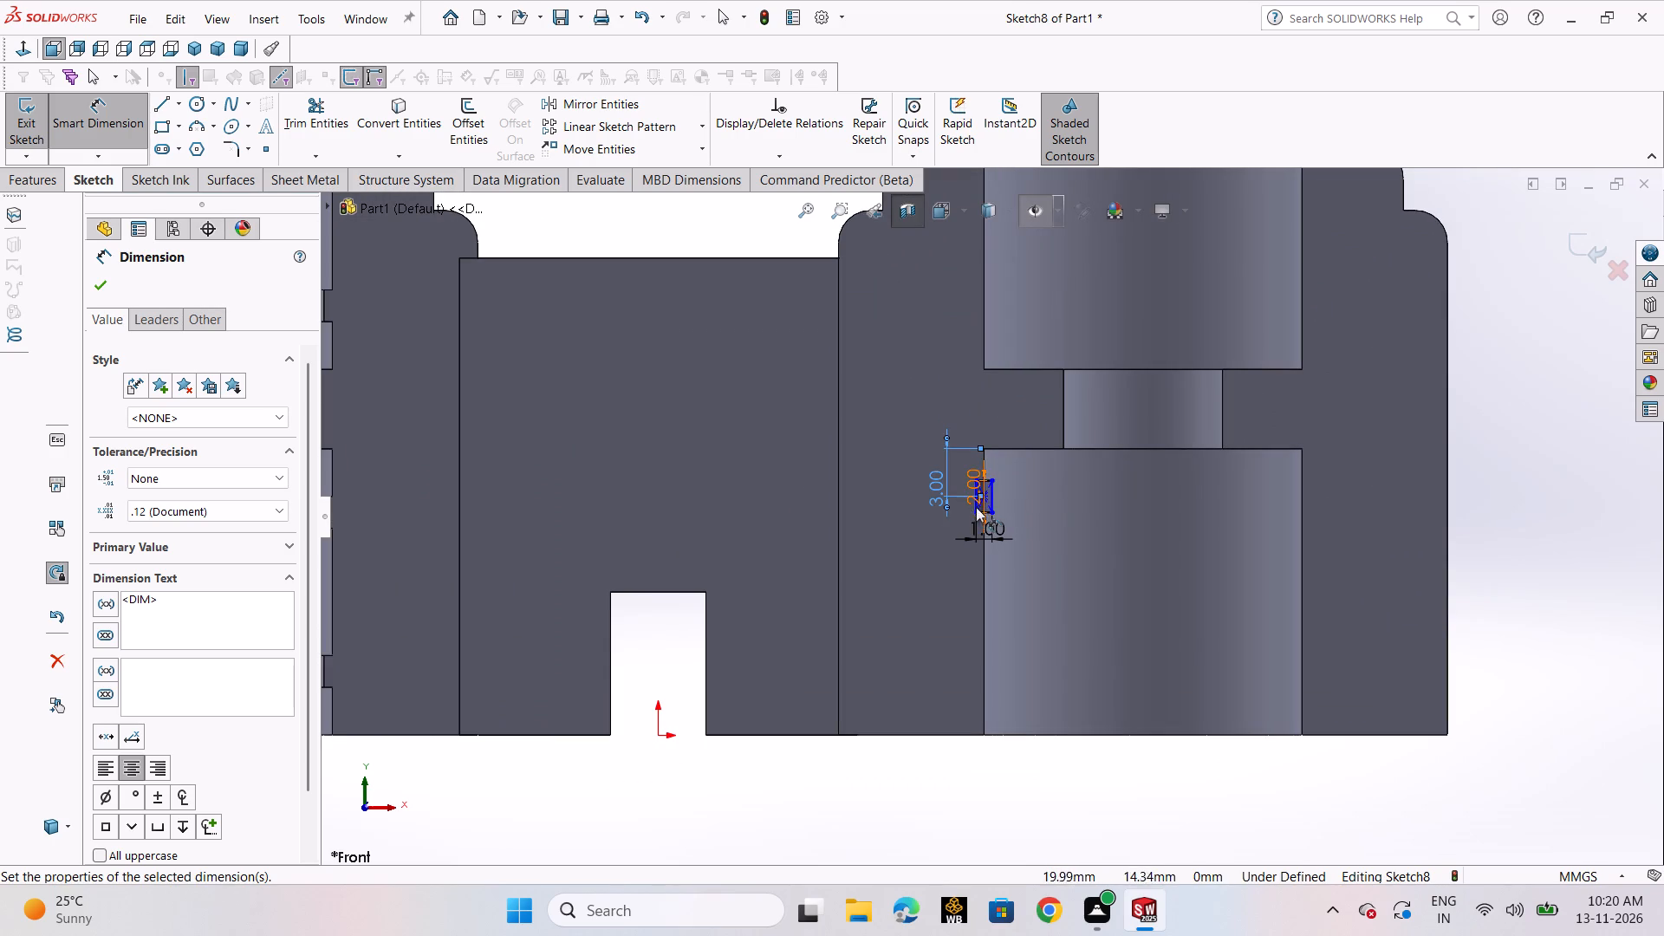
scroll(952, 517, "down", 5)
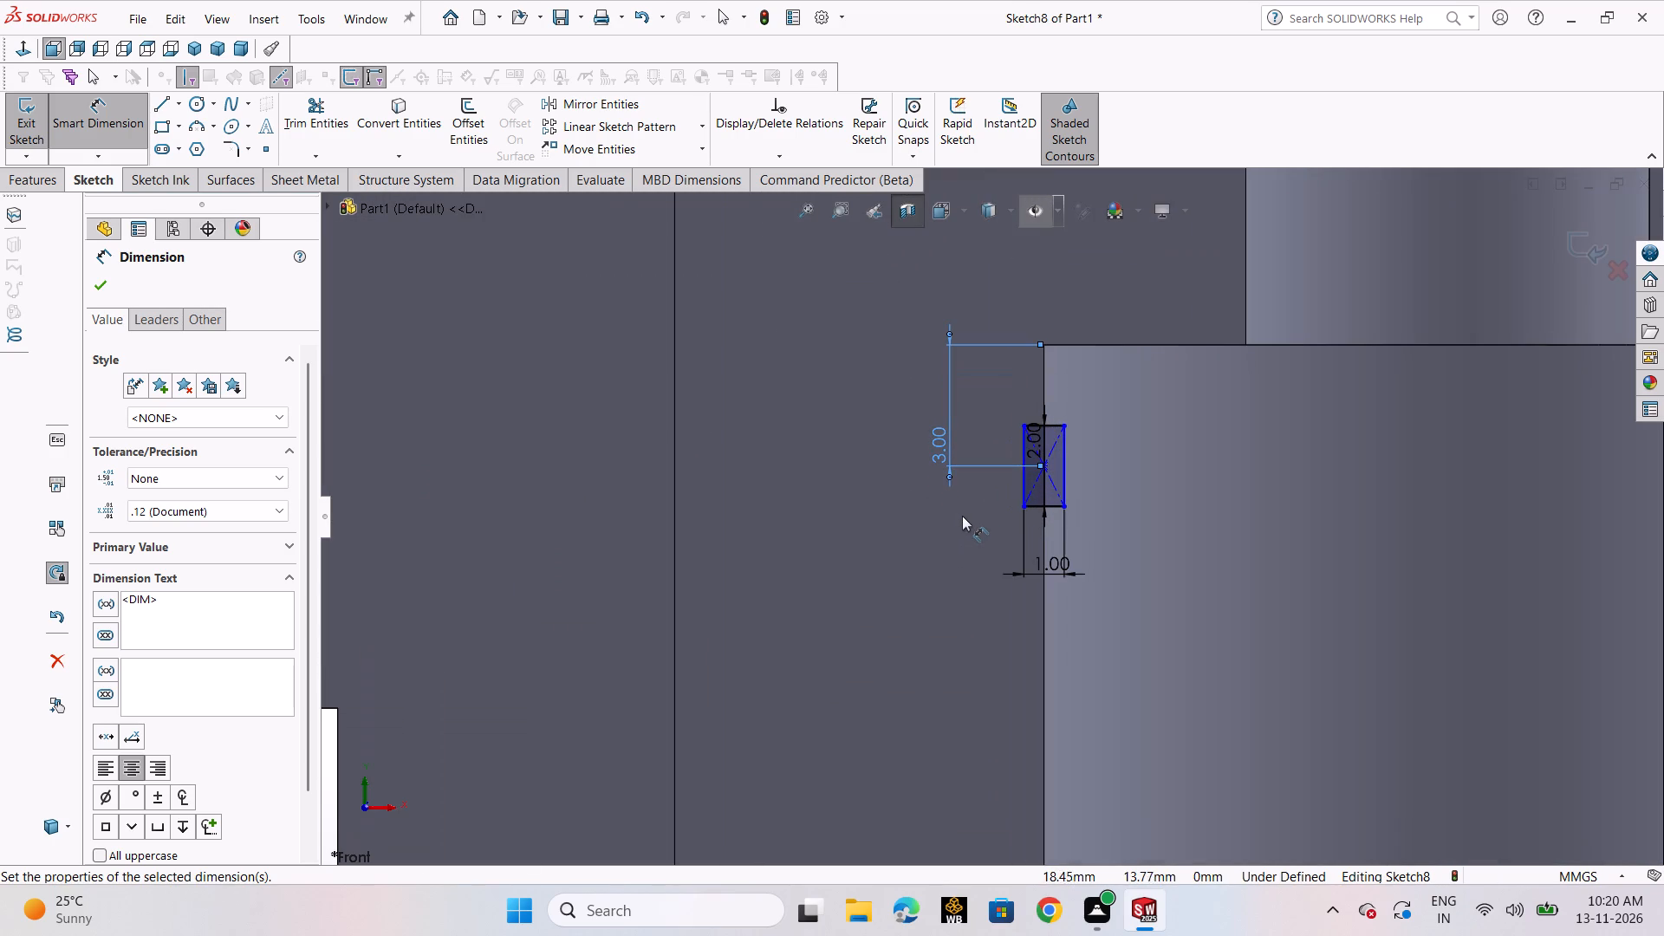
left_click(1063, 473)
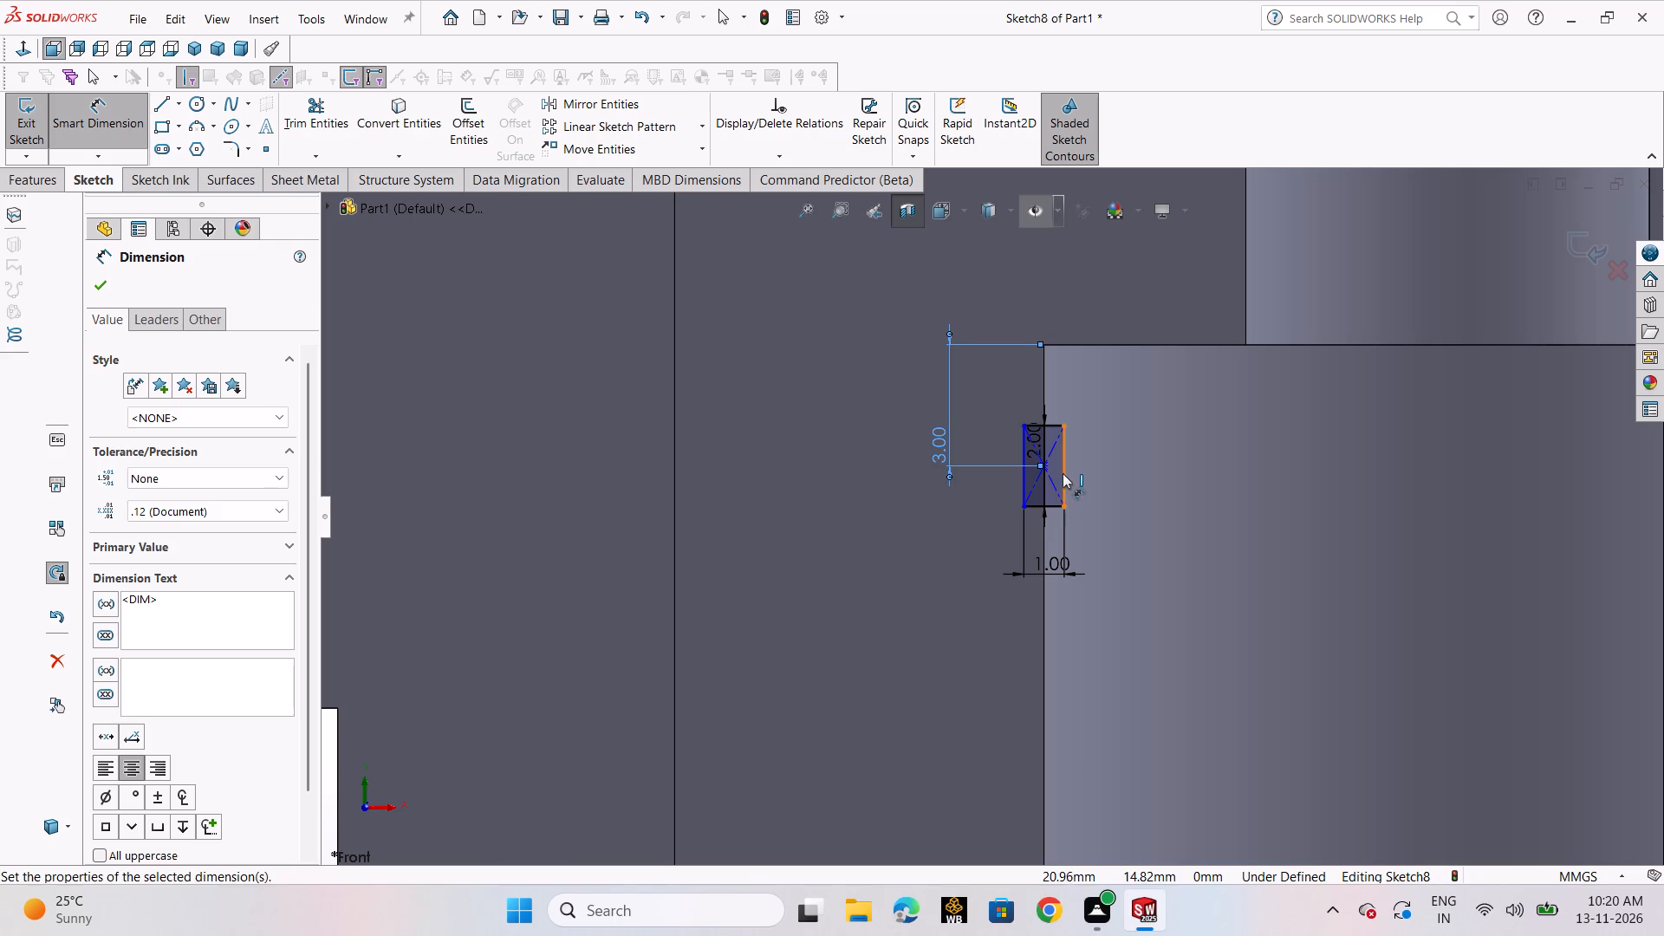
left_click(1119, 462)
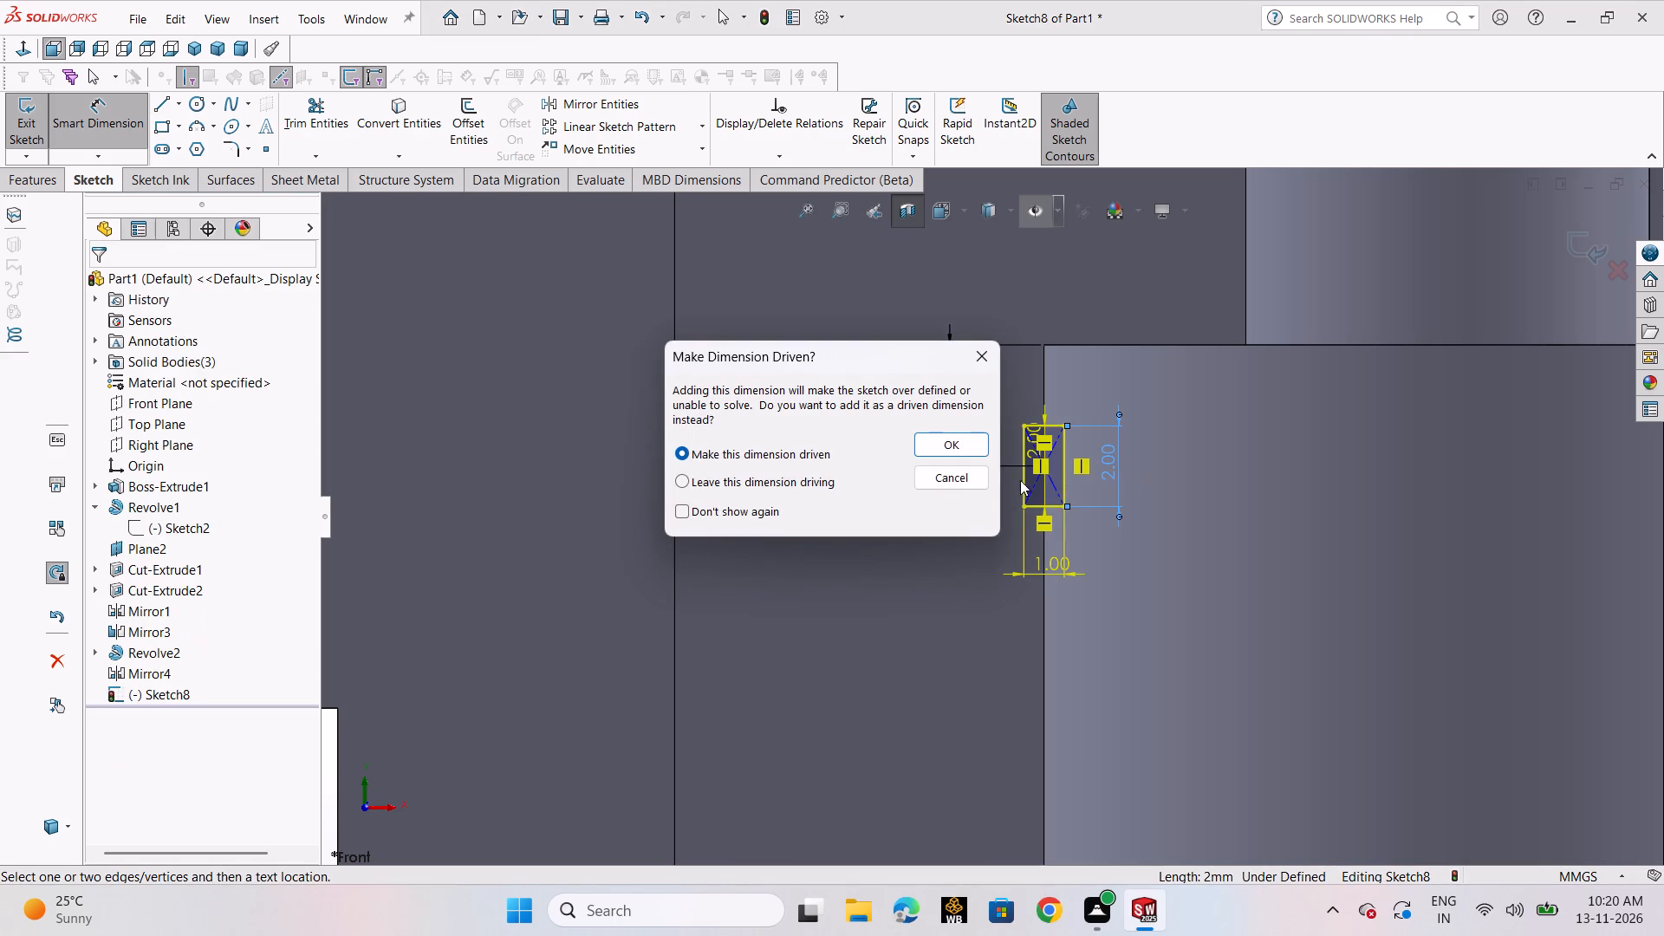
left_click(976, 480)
Add a horizontal dimension between the origin and the rectangle's centre, placed below the part, accepting its current value.
scroll(1095, 544, "up", 1)
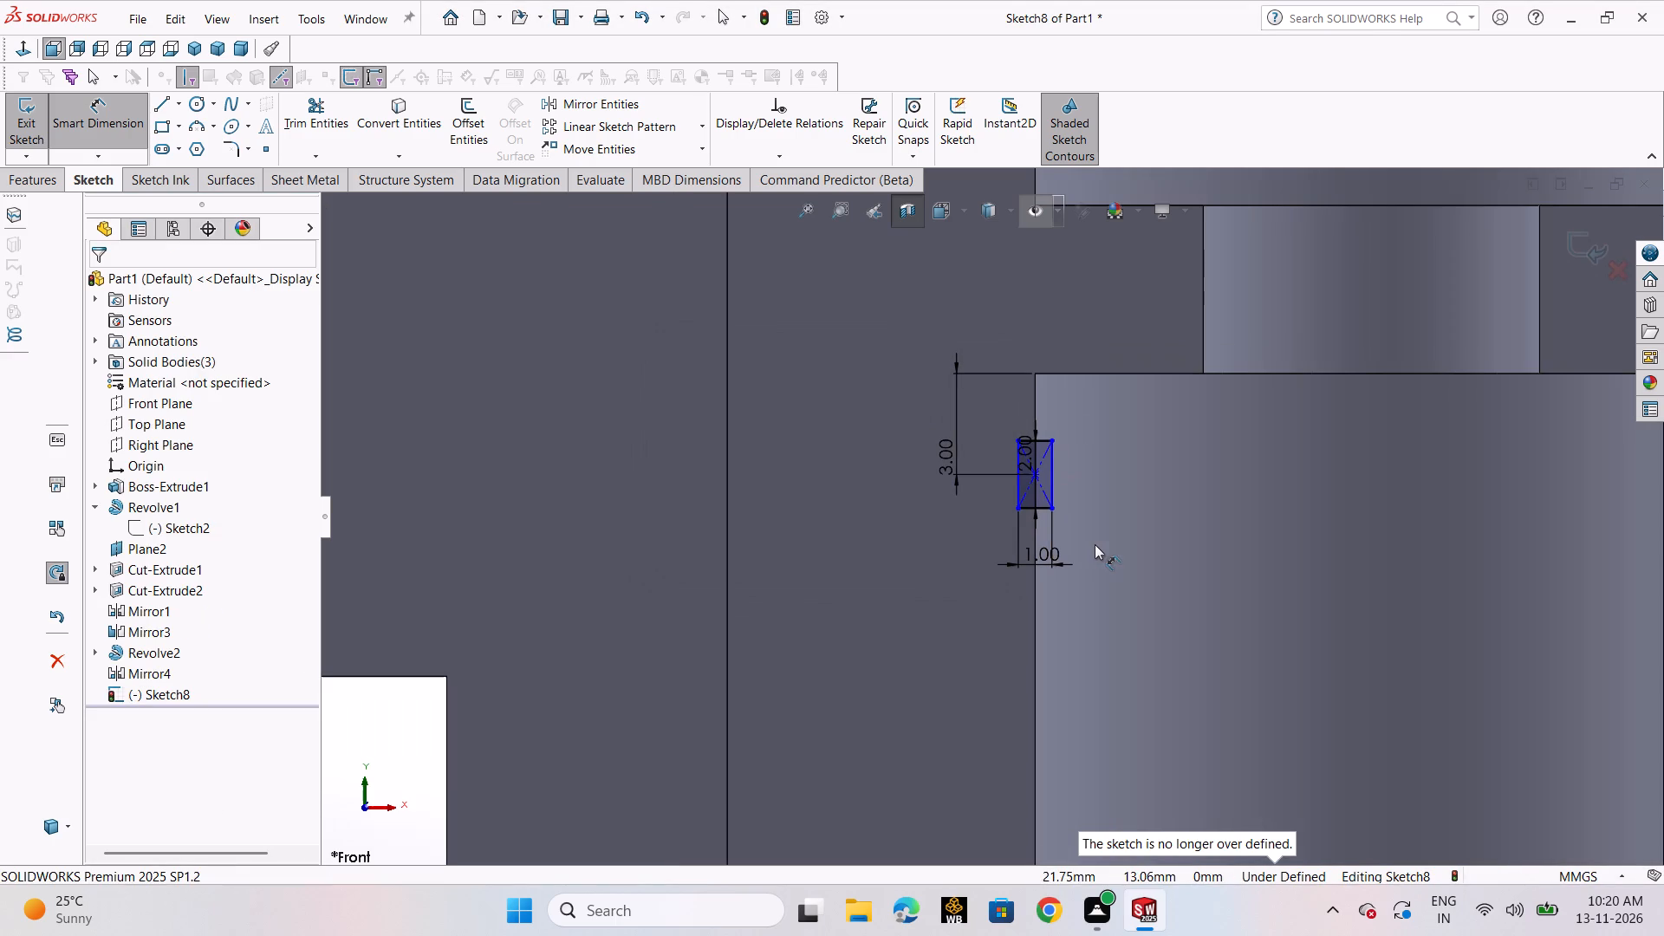
scroll(879, 478, "up", 2)
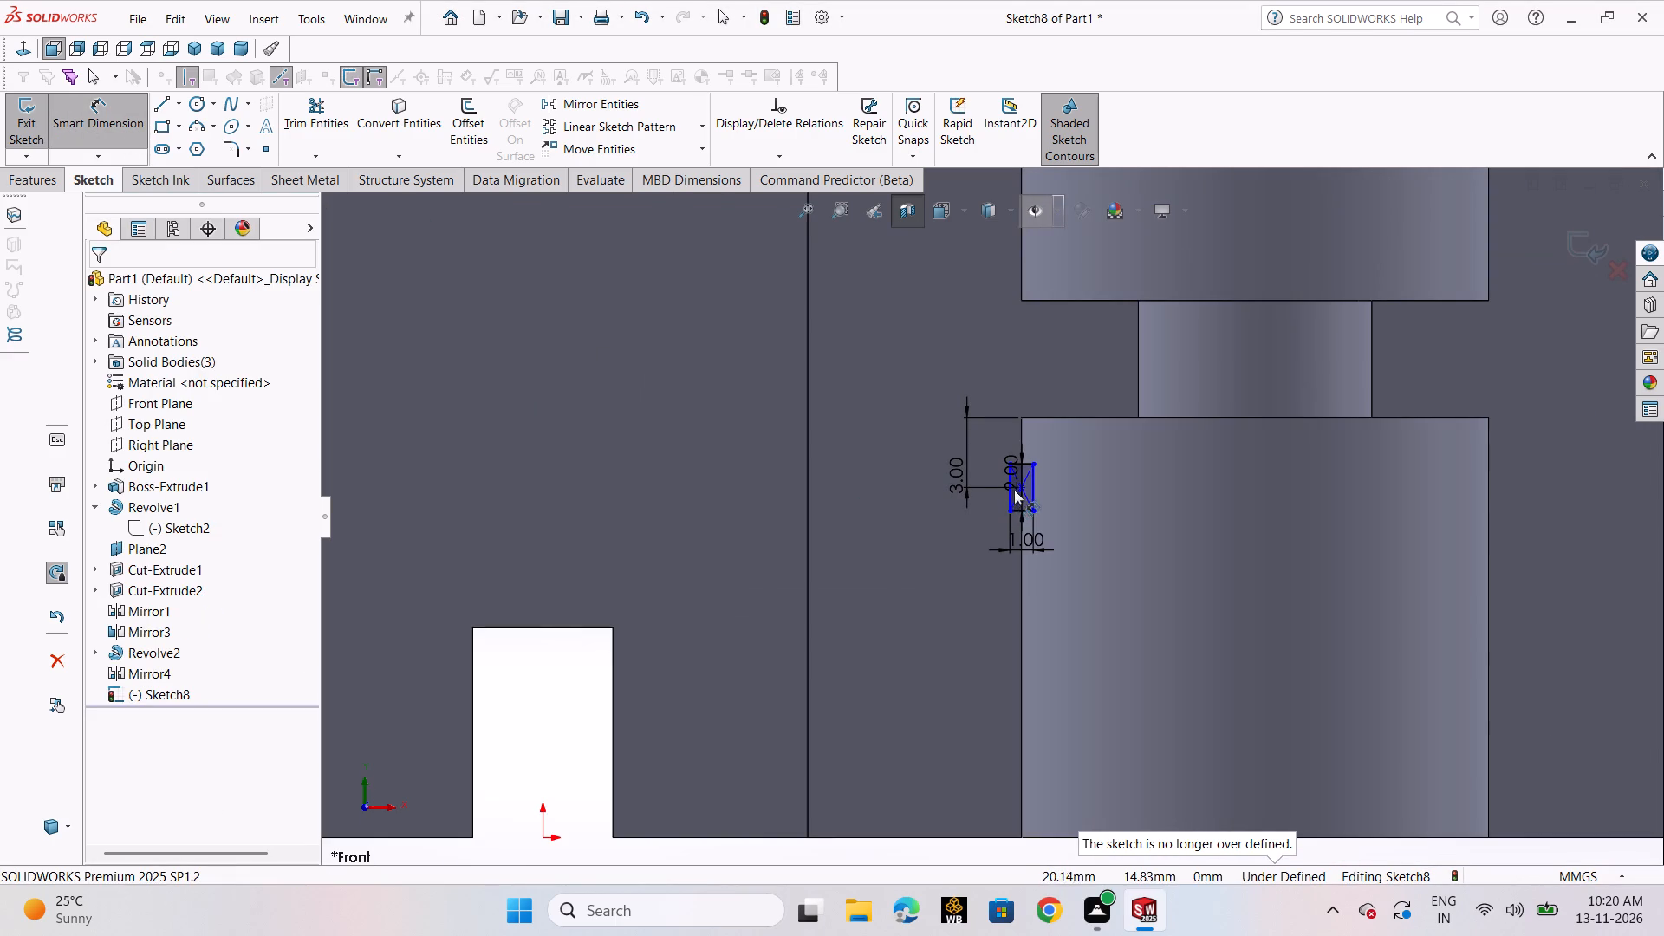
scroll(1219, 729, "up", 3)
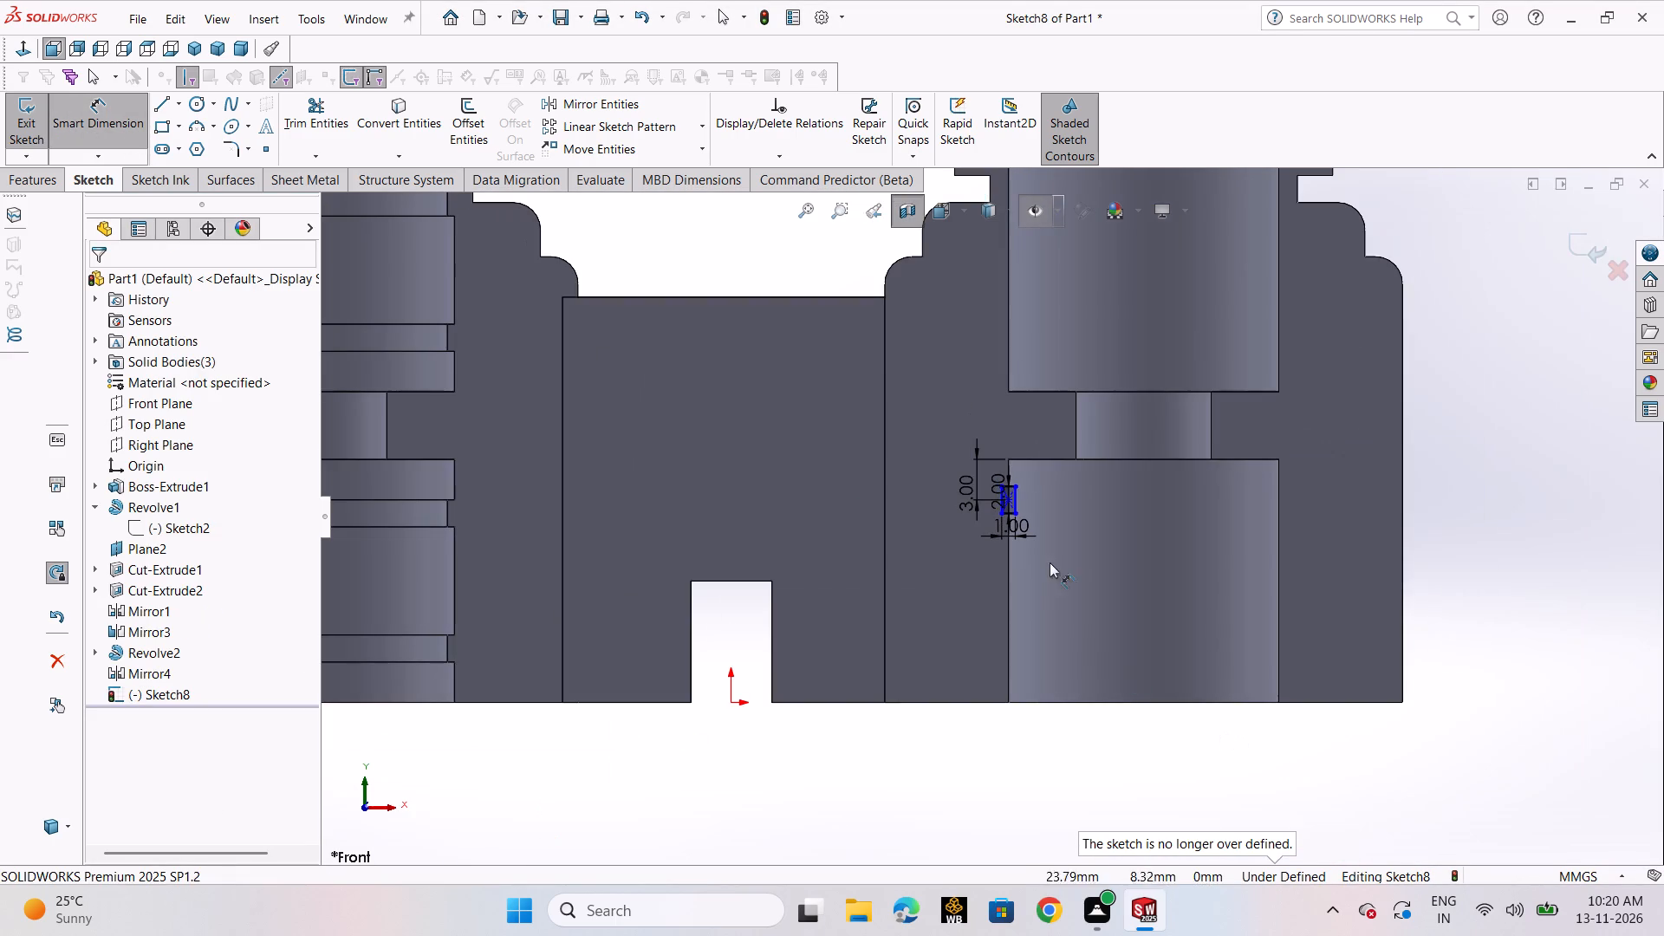
scroll(1039, 515, "down", 4)
scroll(736, 759, "up", 2)
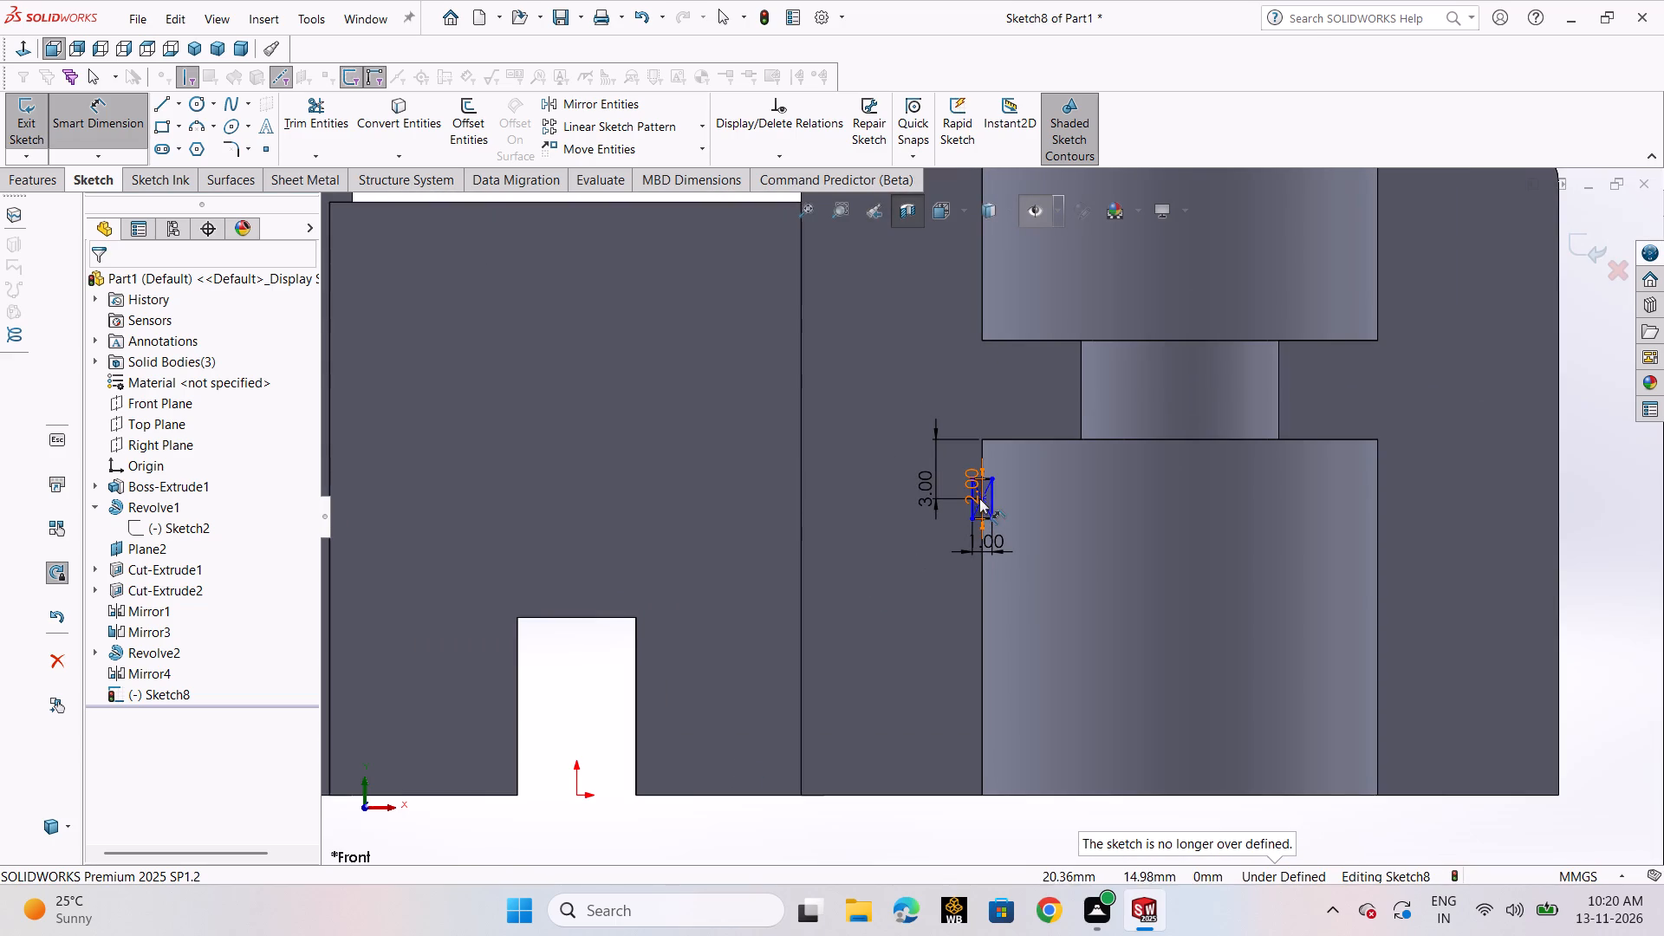
scroll(970, 497, "down", 6)
scroll(1025, 510, "up", 1)
scroll(1025, 510, "down", 3)
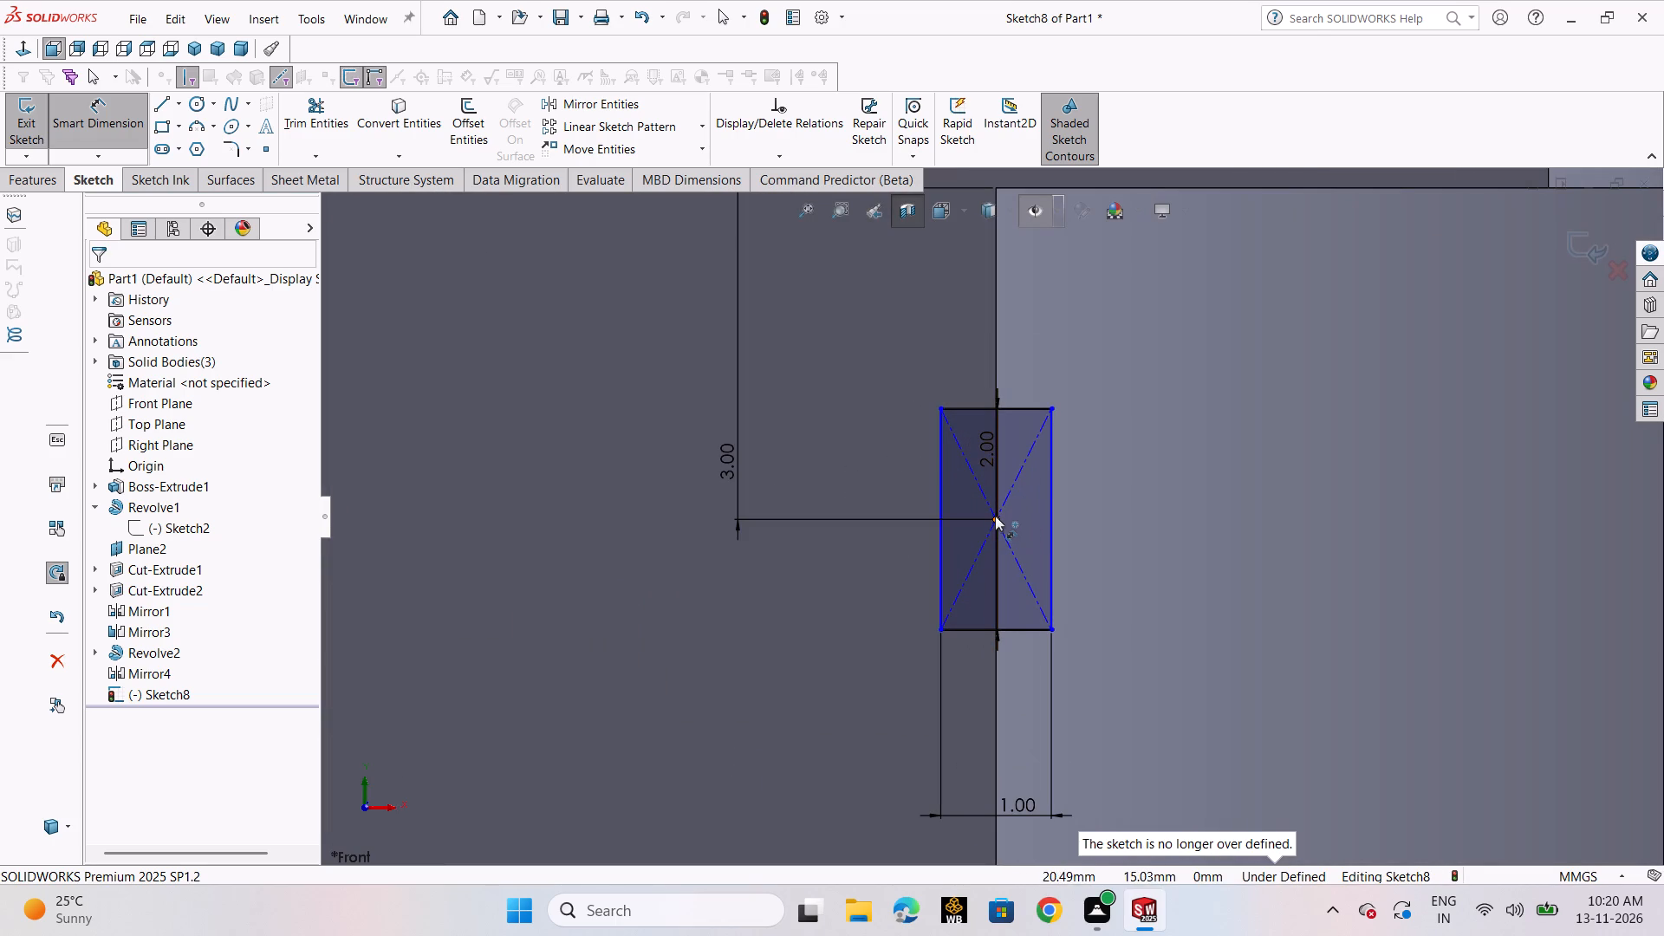
left_click(995, 519)
scroll(986, 585, "up", 13)
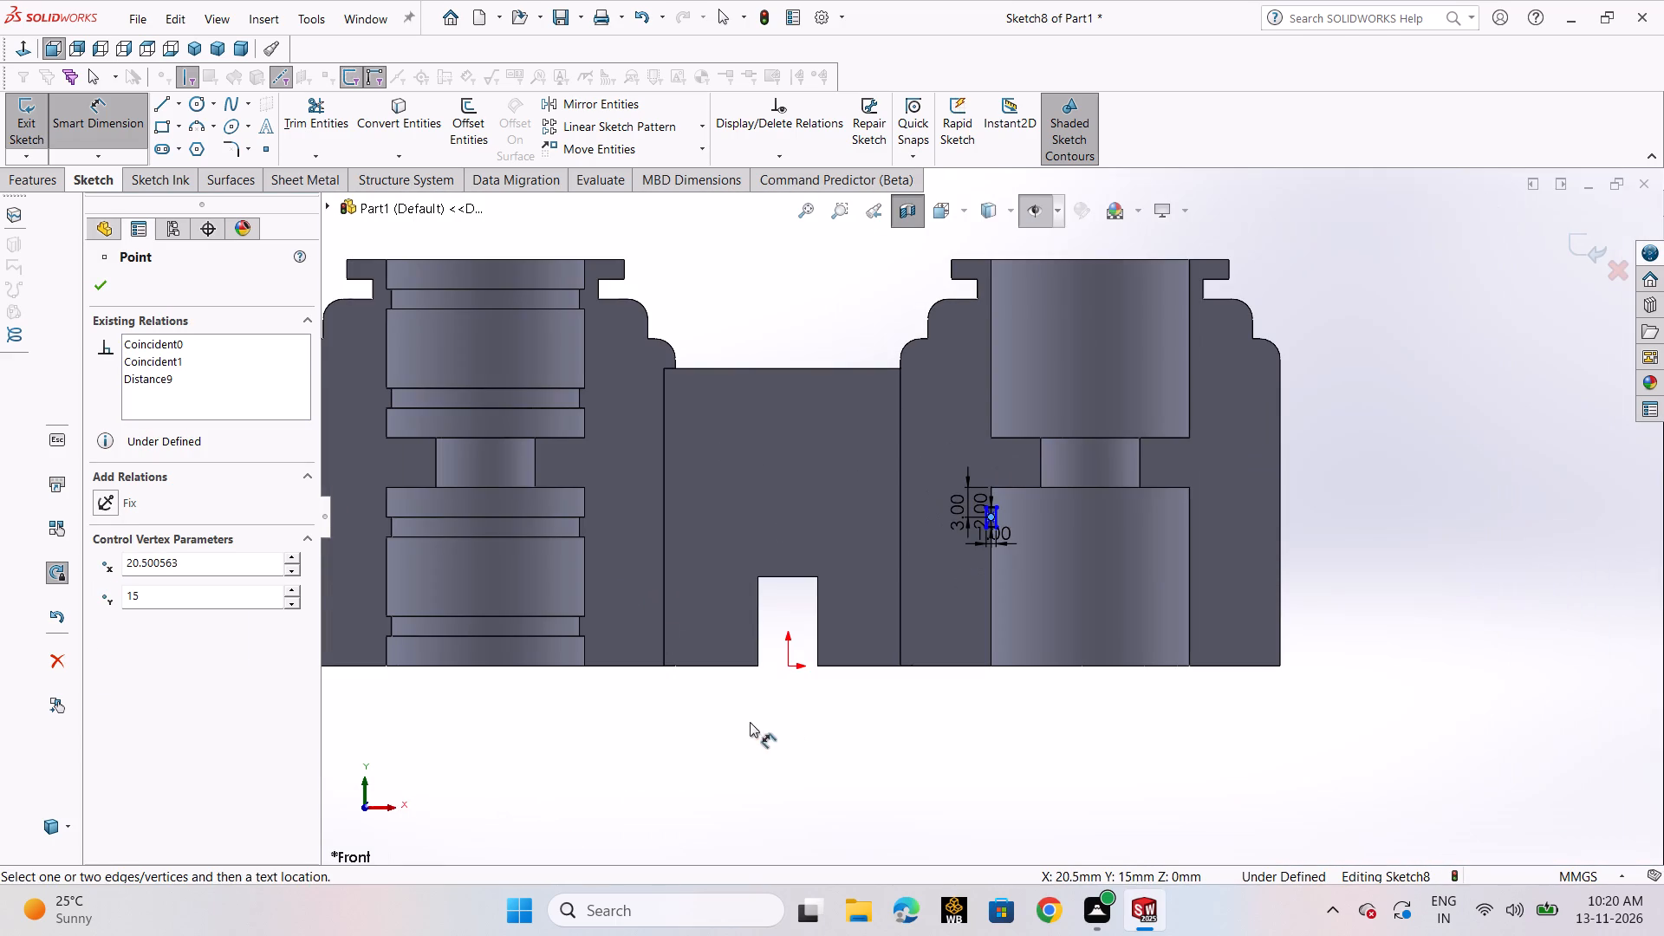
left_click(787, 666)
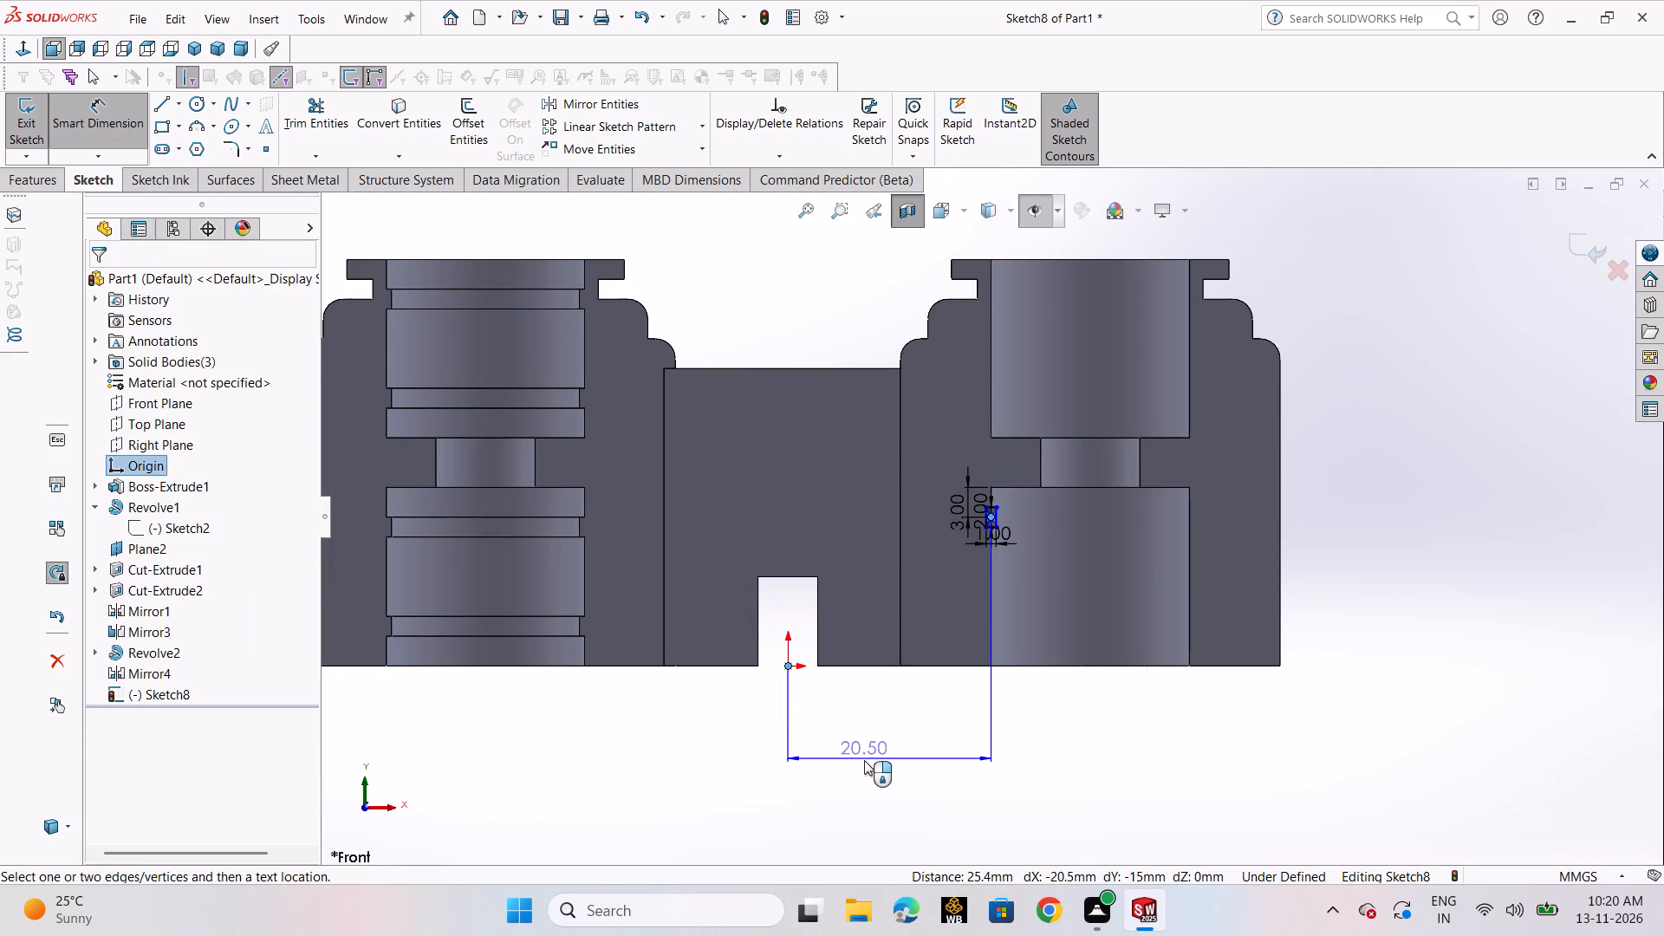
left_click(874, 771)
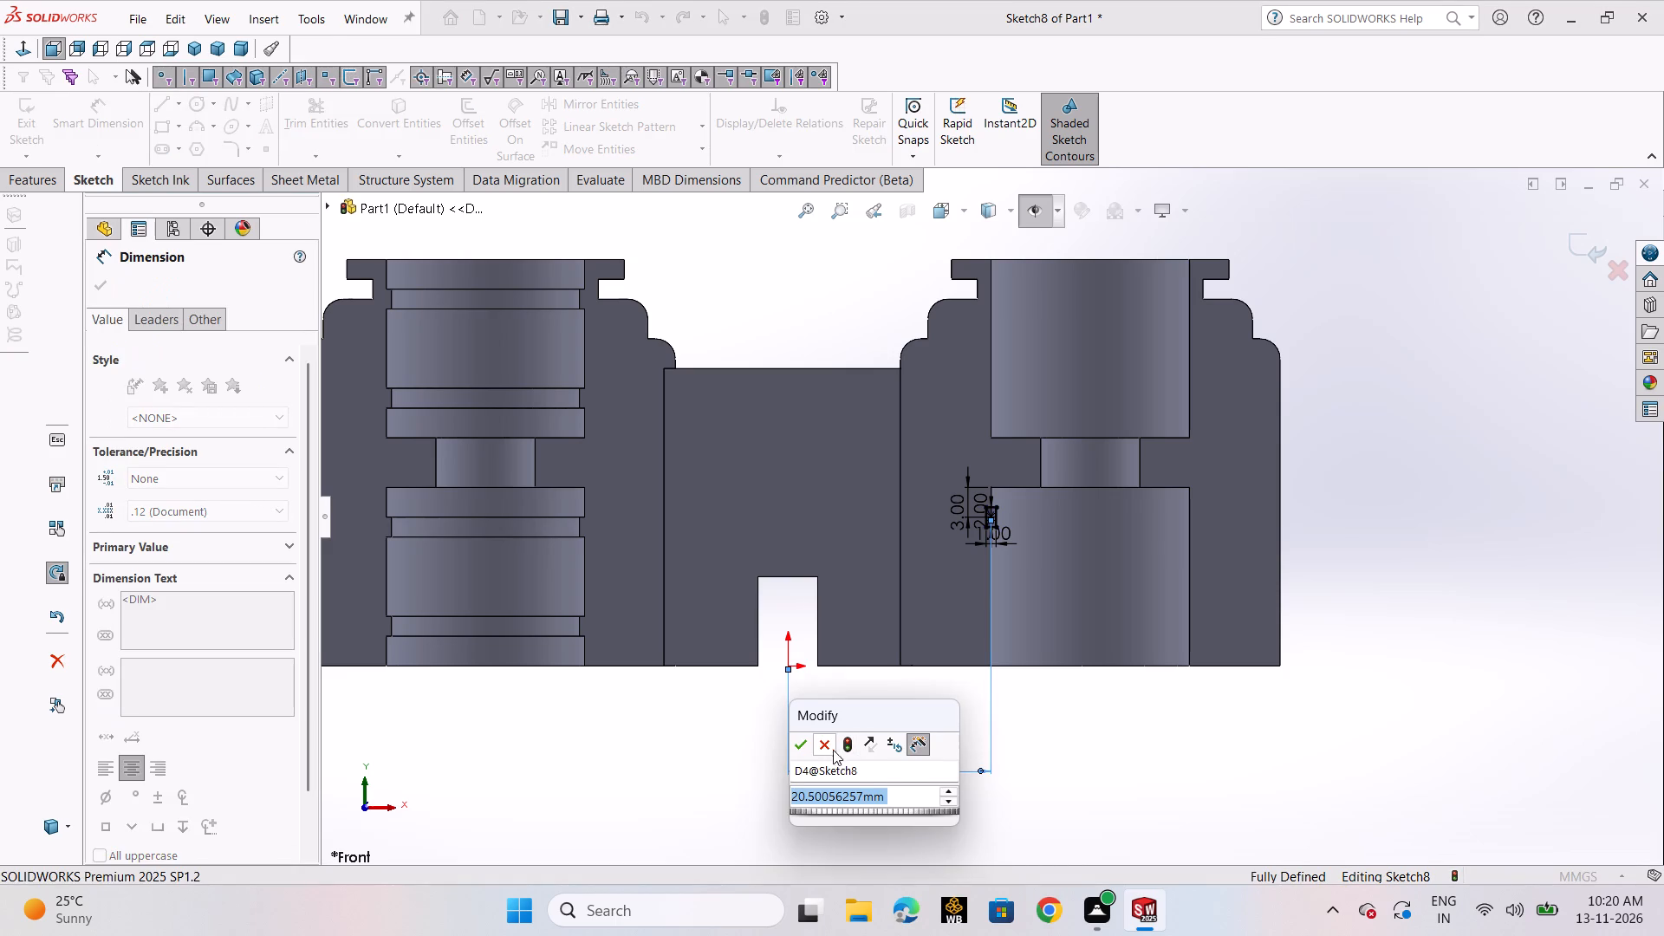
left_click(804, 745)
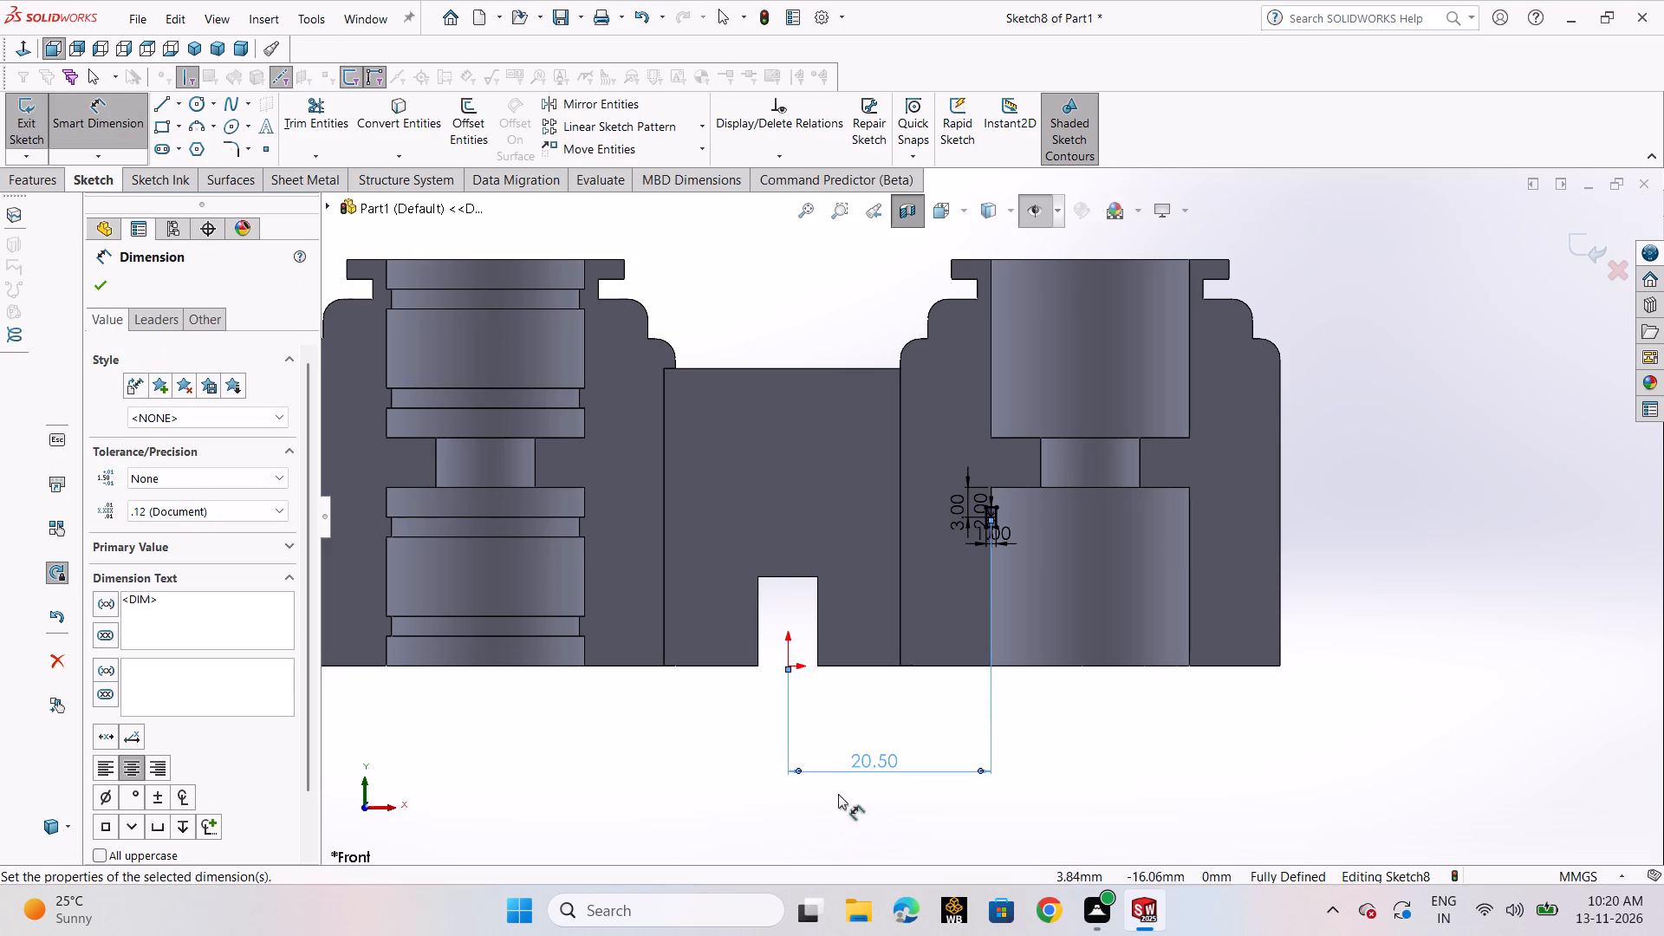
scroll(1011, 527, "down", 8)
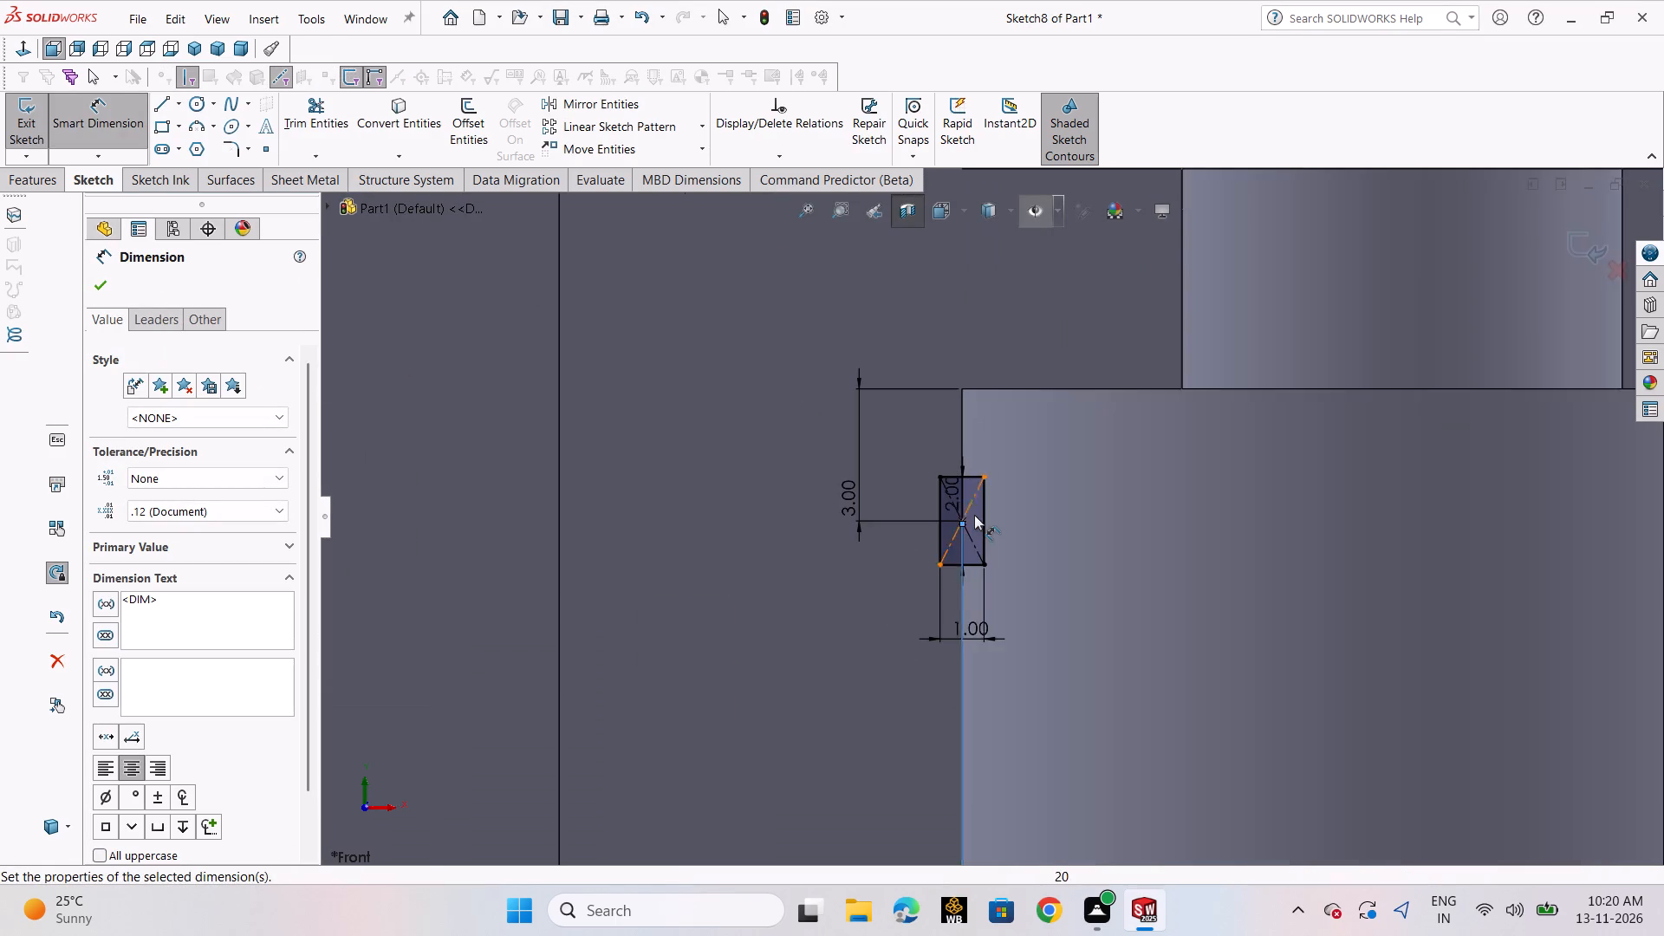
scroll(974, 519, "down", 3)
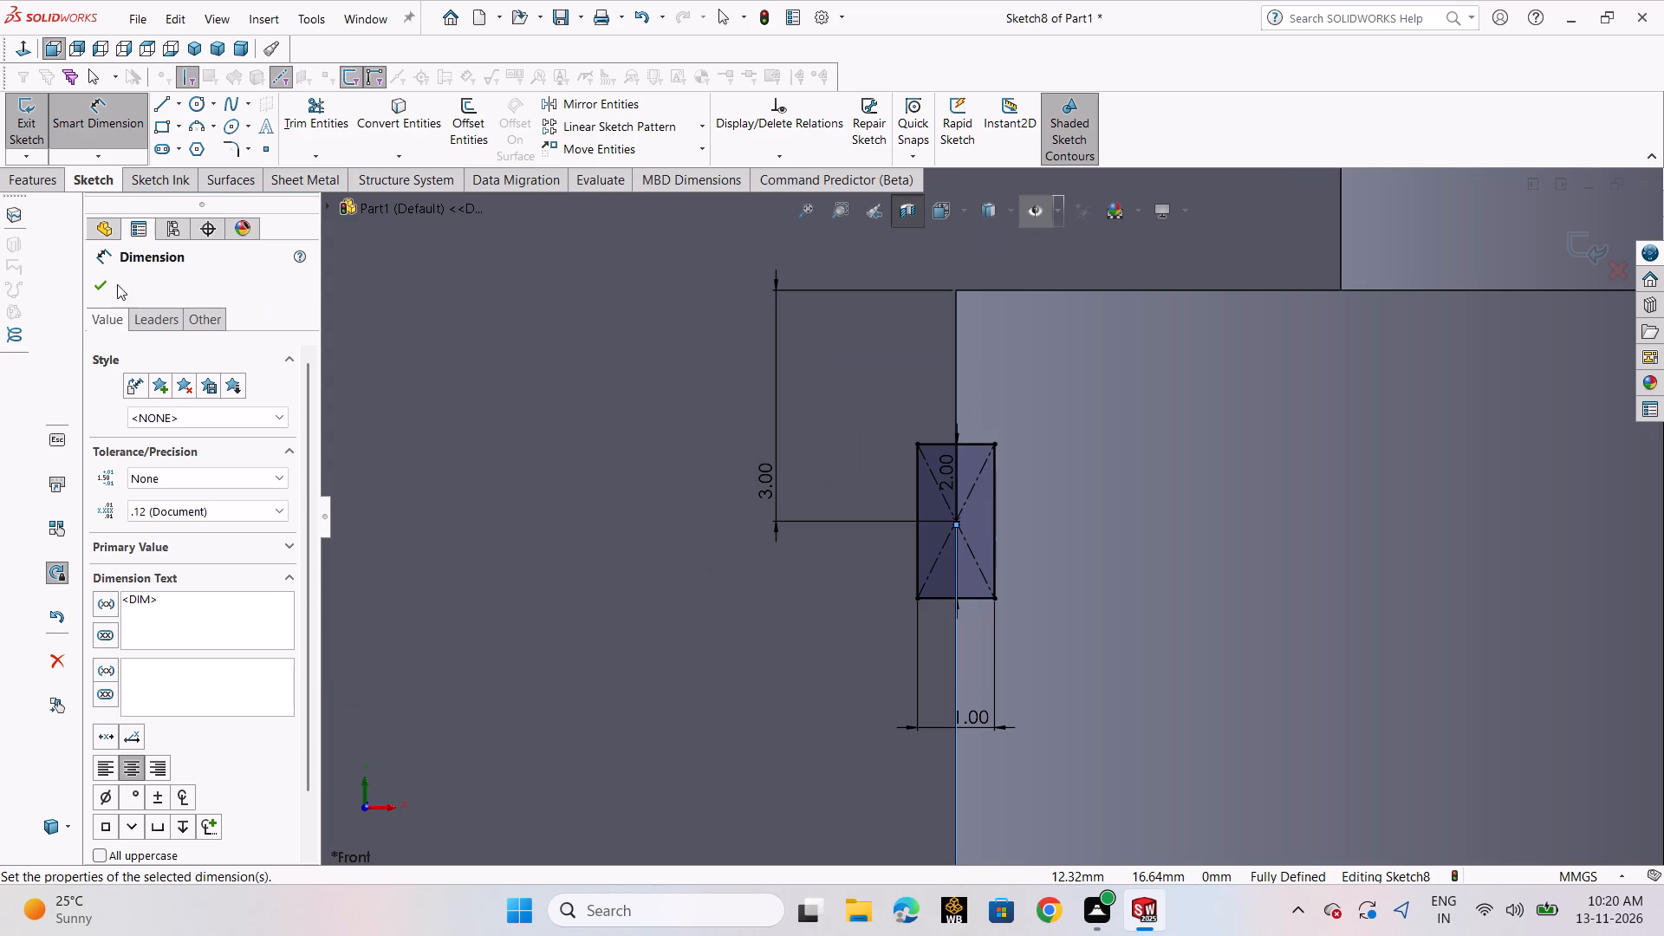
left_click(94, 281)
Exit the sketch and open Revolve2's Sketch7 to examine how the left bore's ring grooves are sketched and dimensioned.
scroll(405, 523, "up", 6)
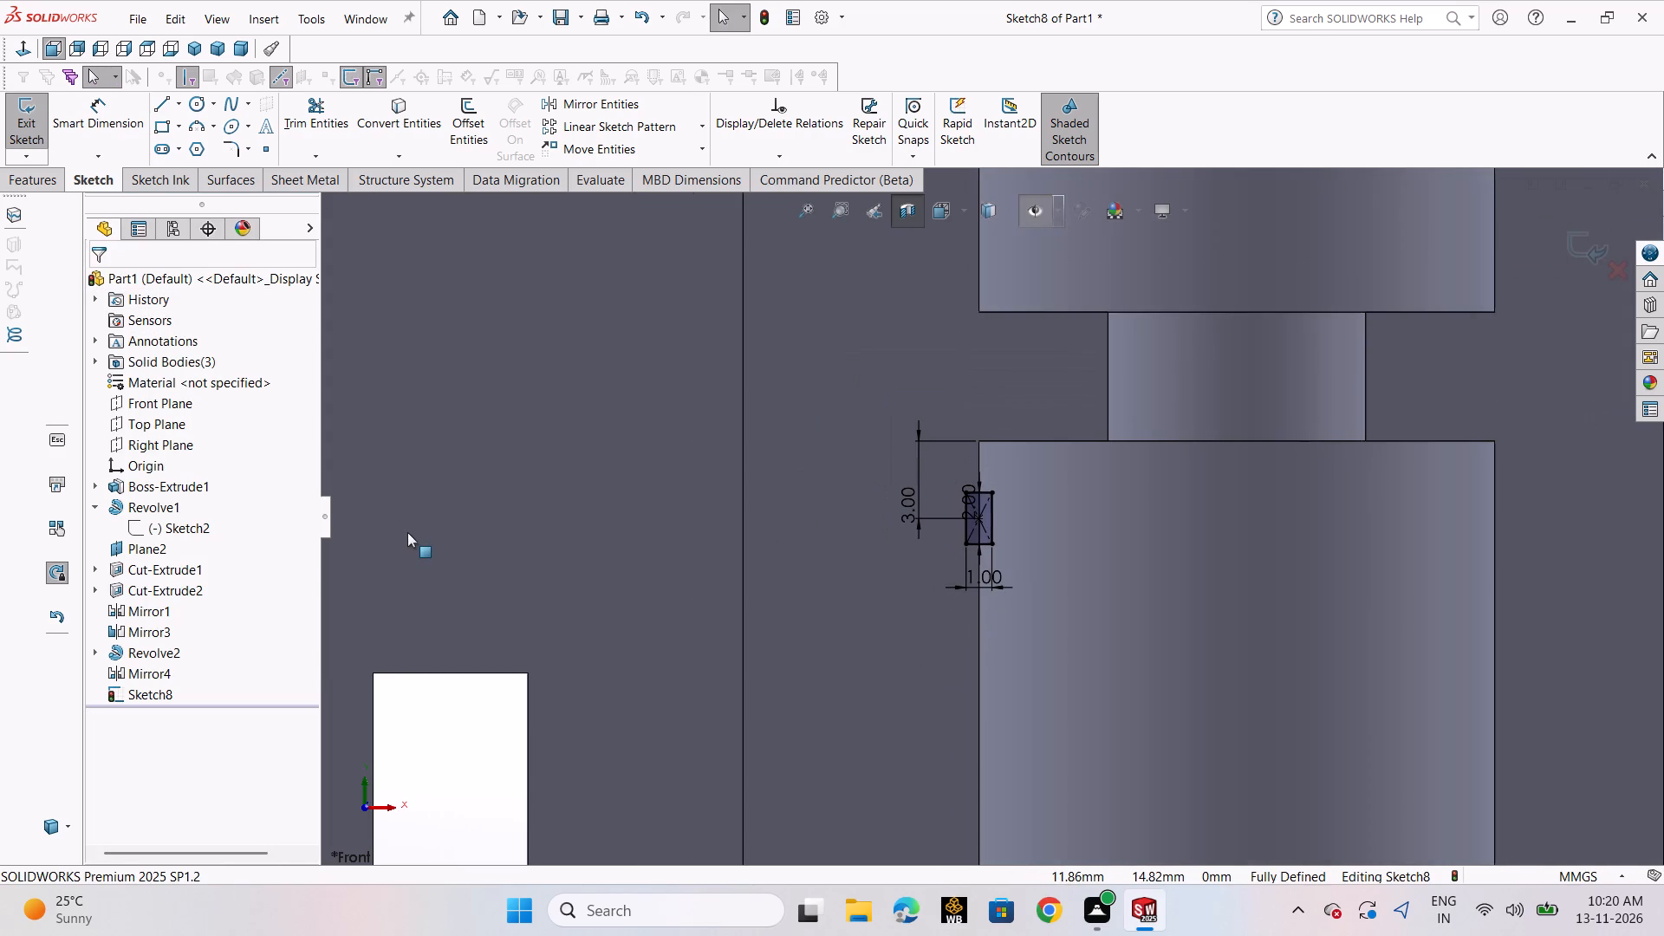
left_click(1577, 249)
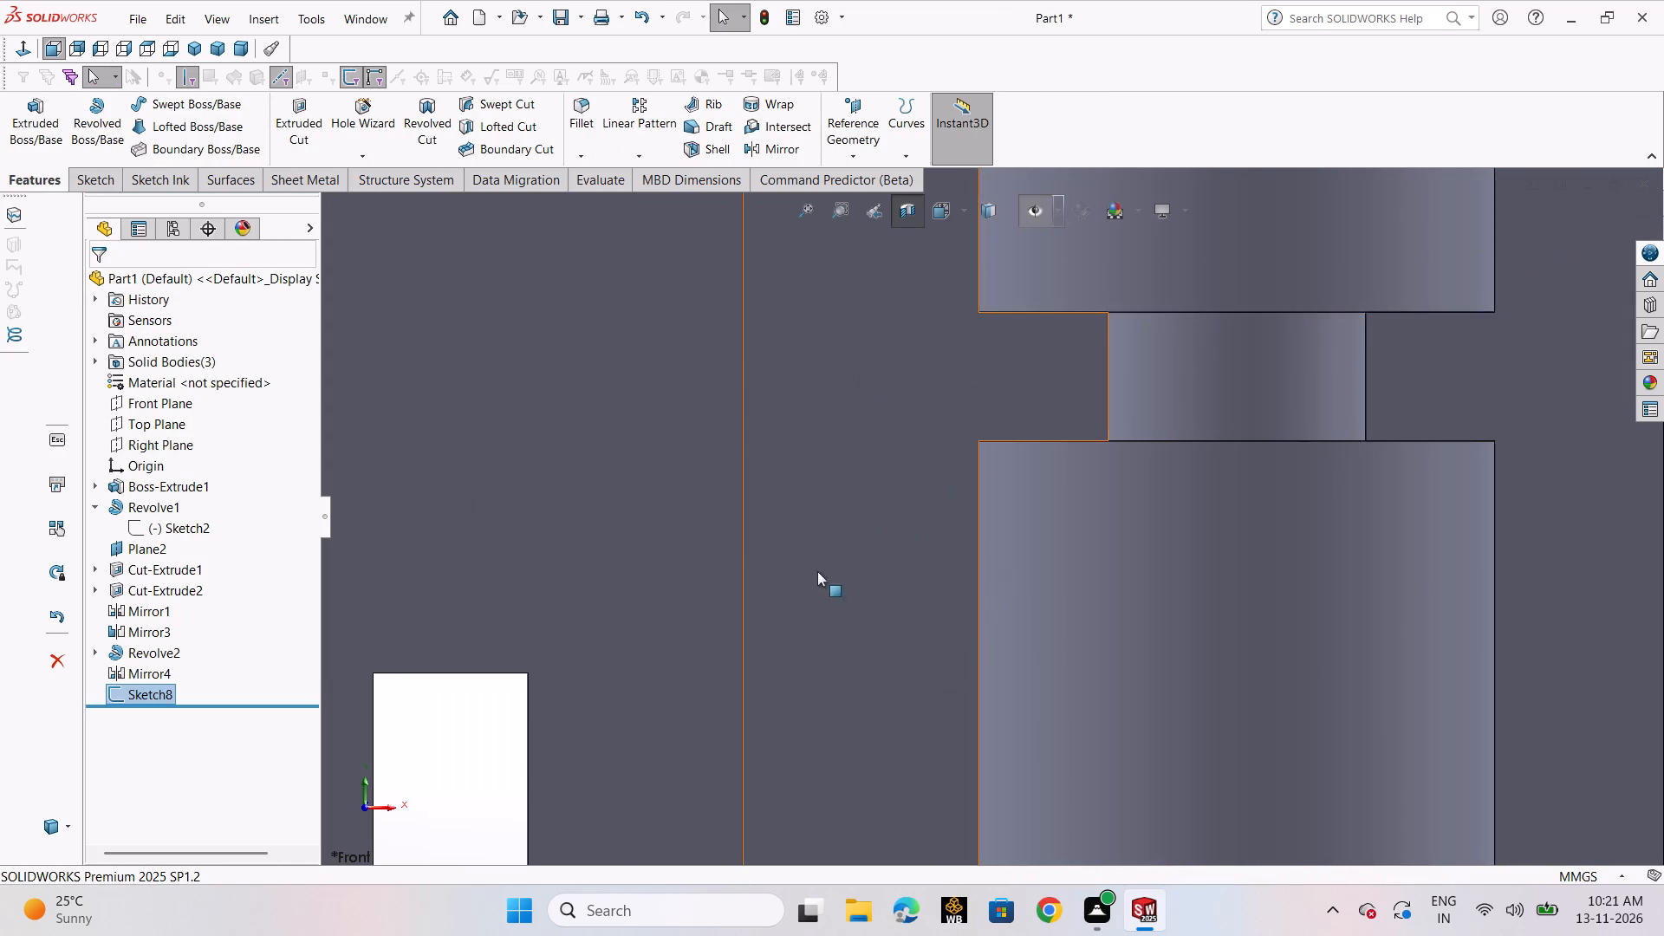
scroll(756, 621, "up", 4)
left_click(94, 650)
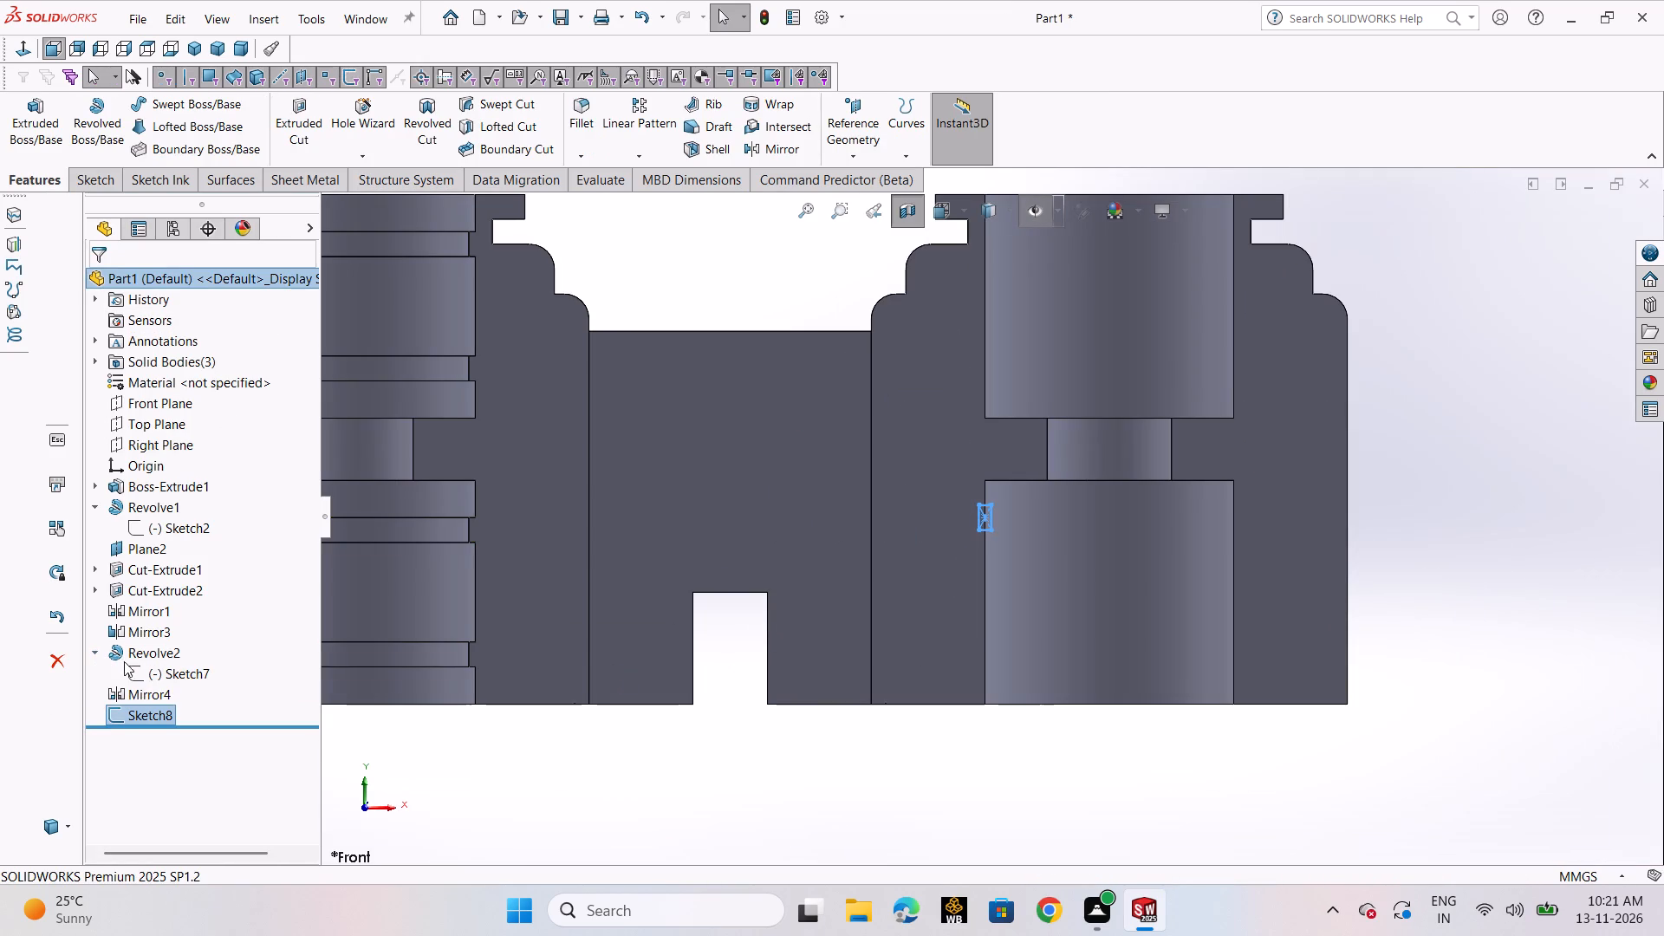
left_click(146, 668)
left_click(170, 608)
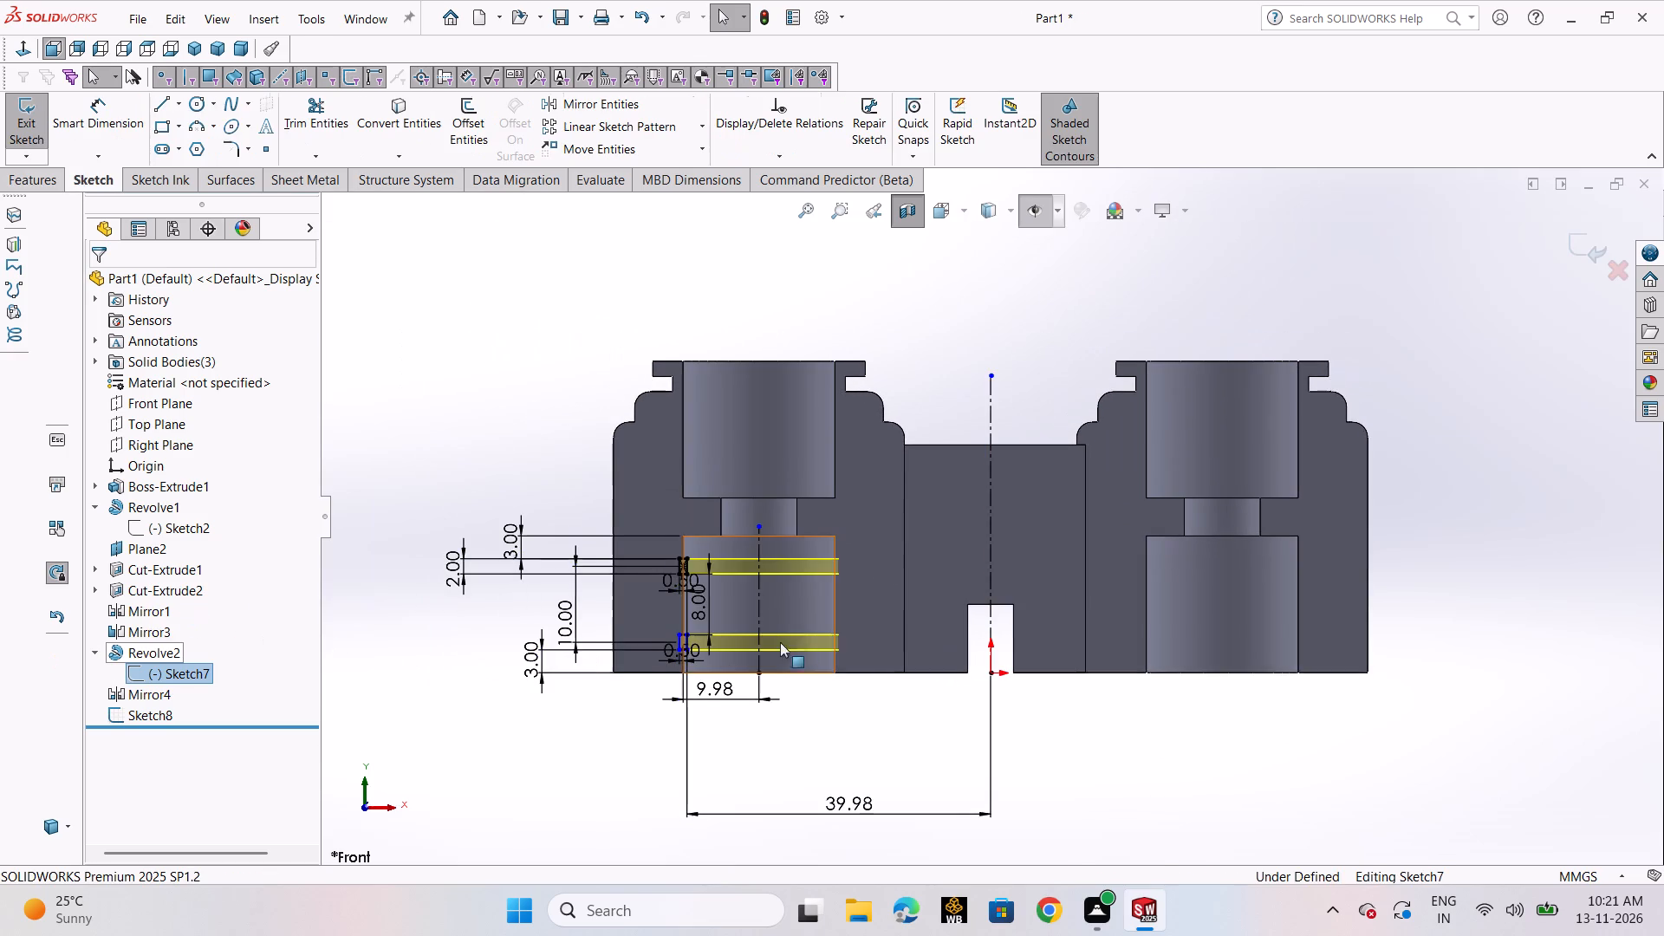
scroll(821, 622, "down", 1)
scroll(821, 622, "up", 1)
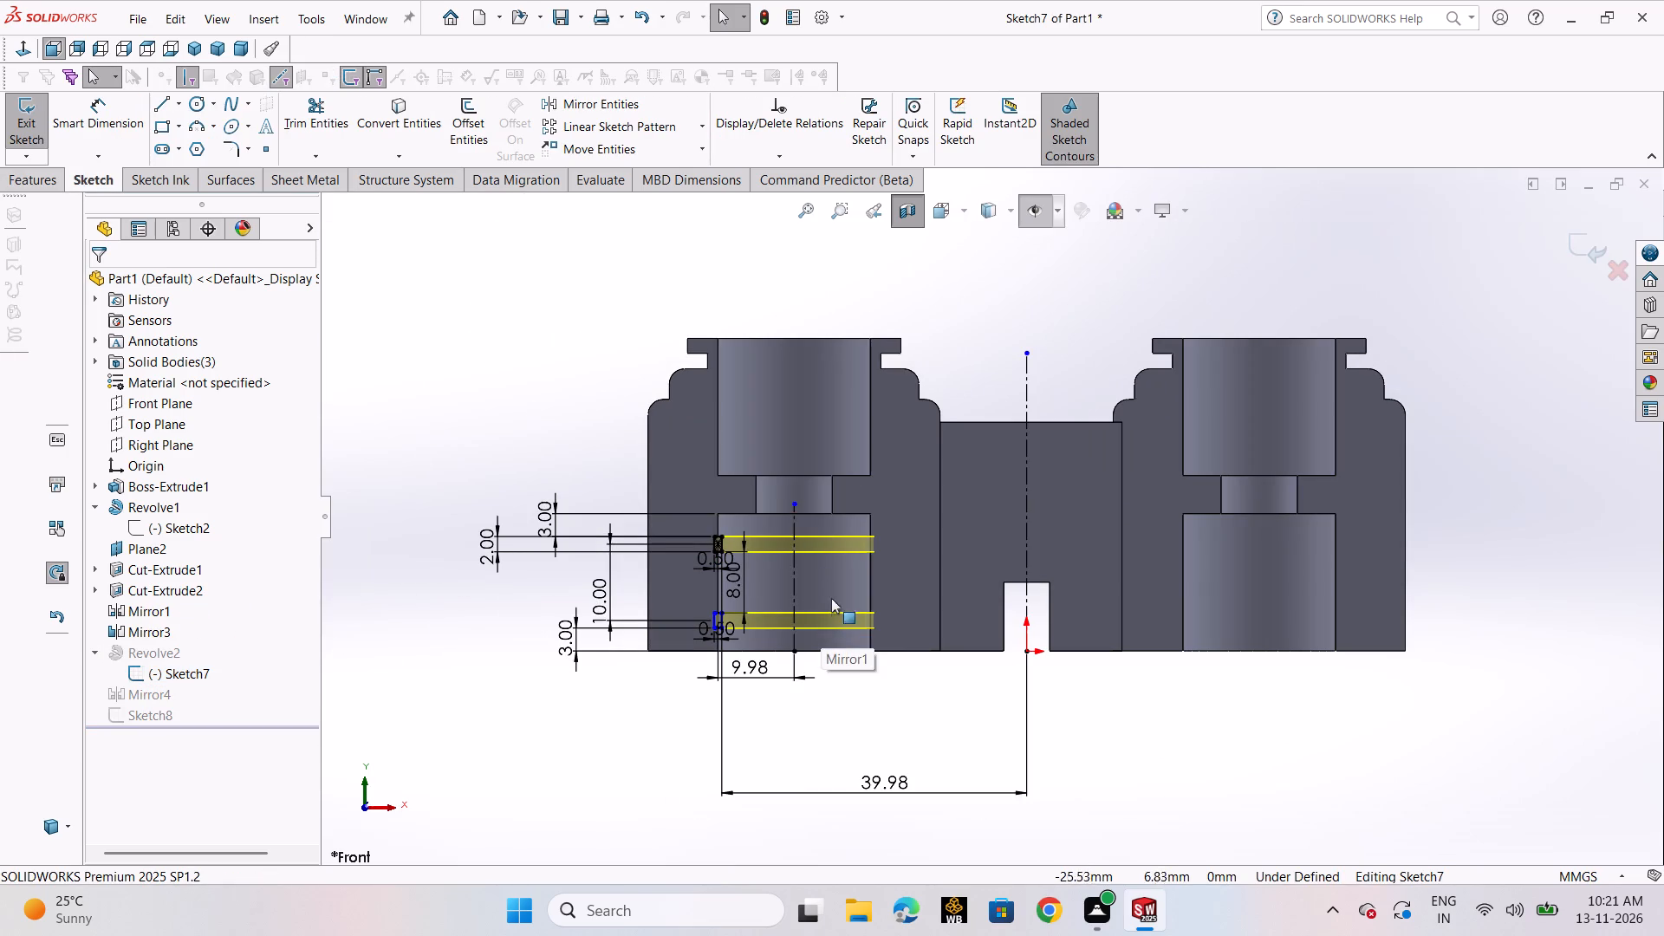
left_click(37, 124)
Reopen Sketch8 and draw a horizontal centerline about 56 mm long across the right body's lower bore, below the rectangle.
left_click(158, 713)
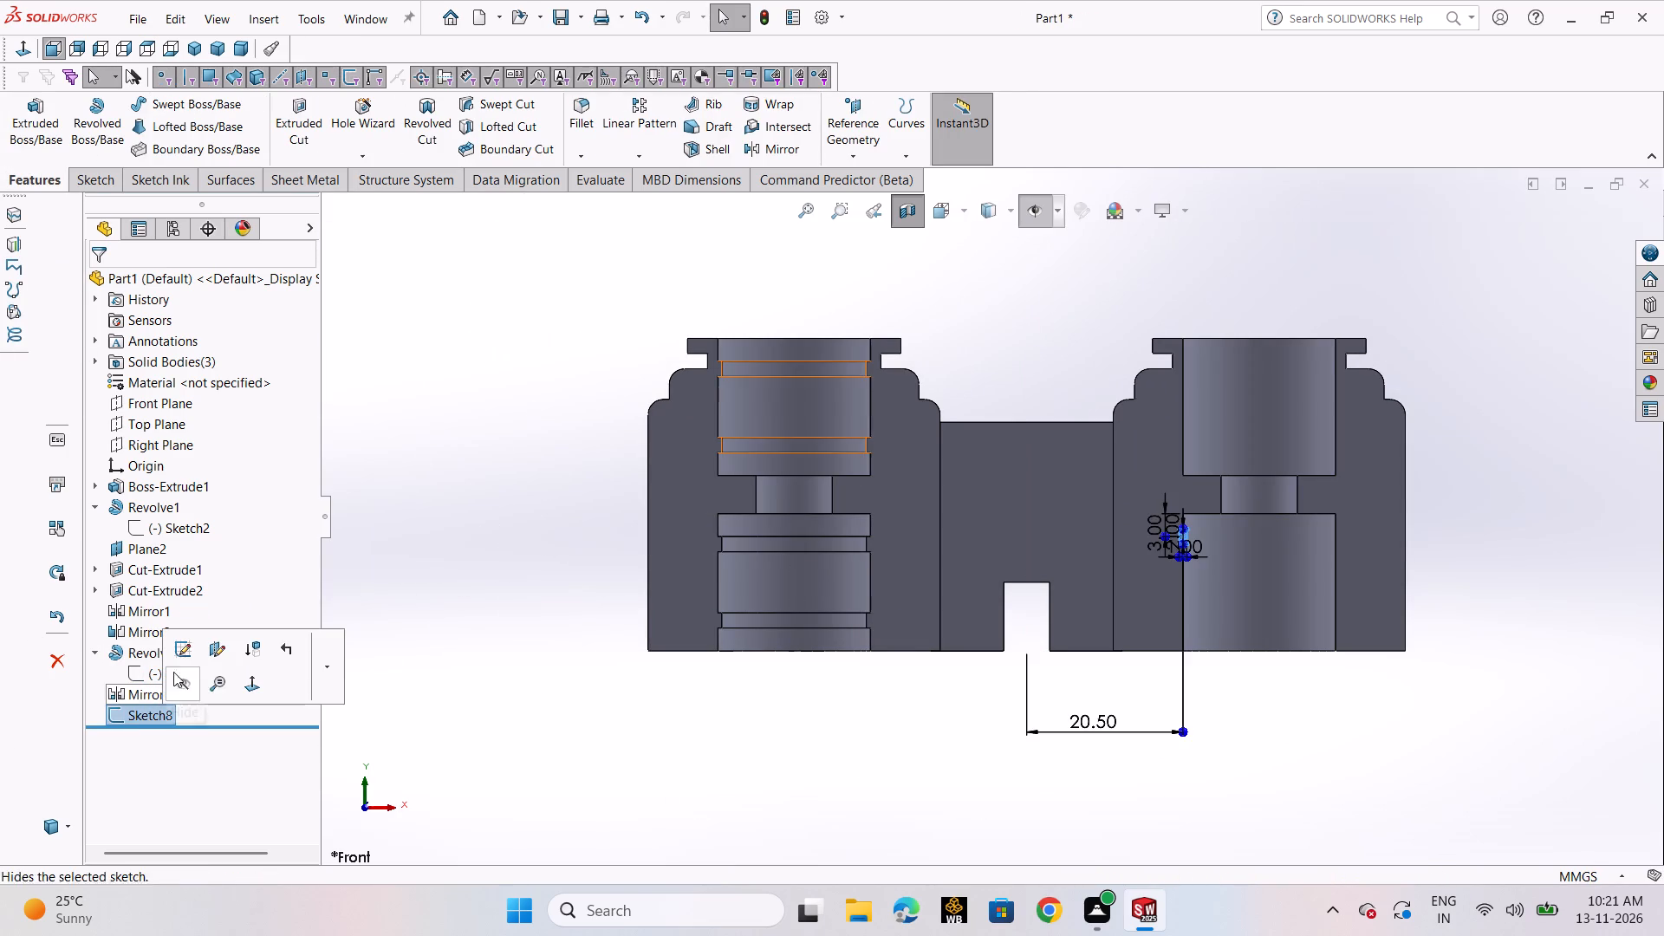
left_click(189, 654)
scroll(1218, 549, "down", 6)
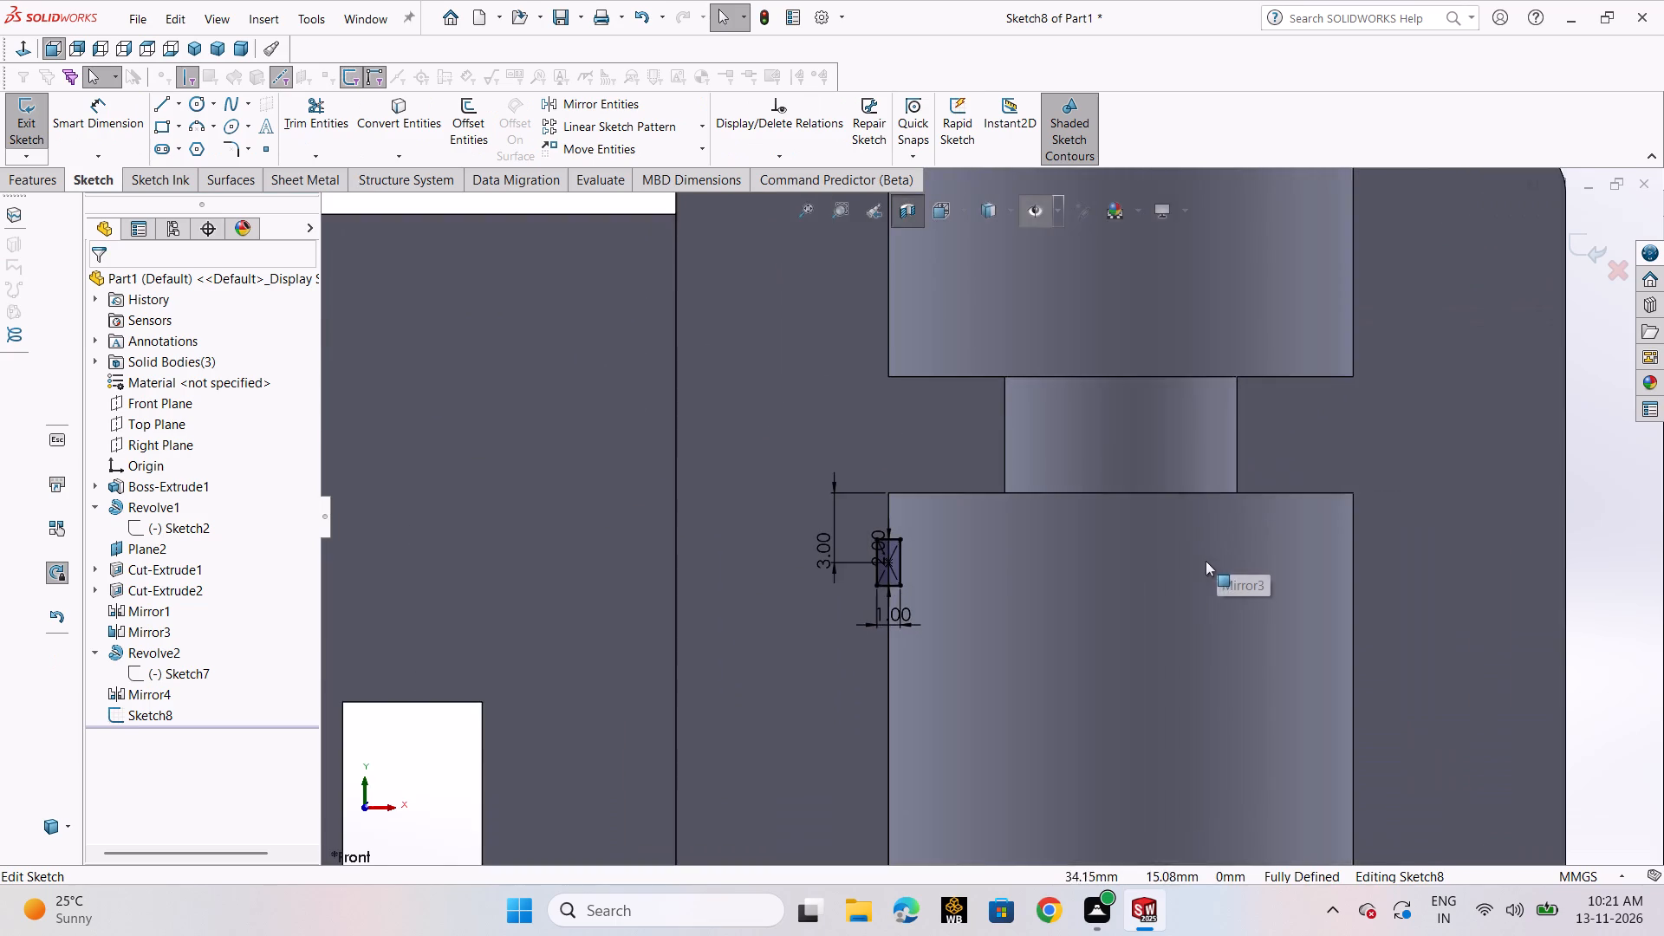
scroll(1099, 568, "up", 4)
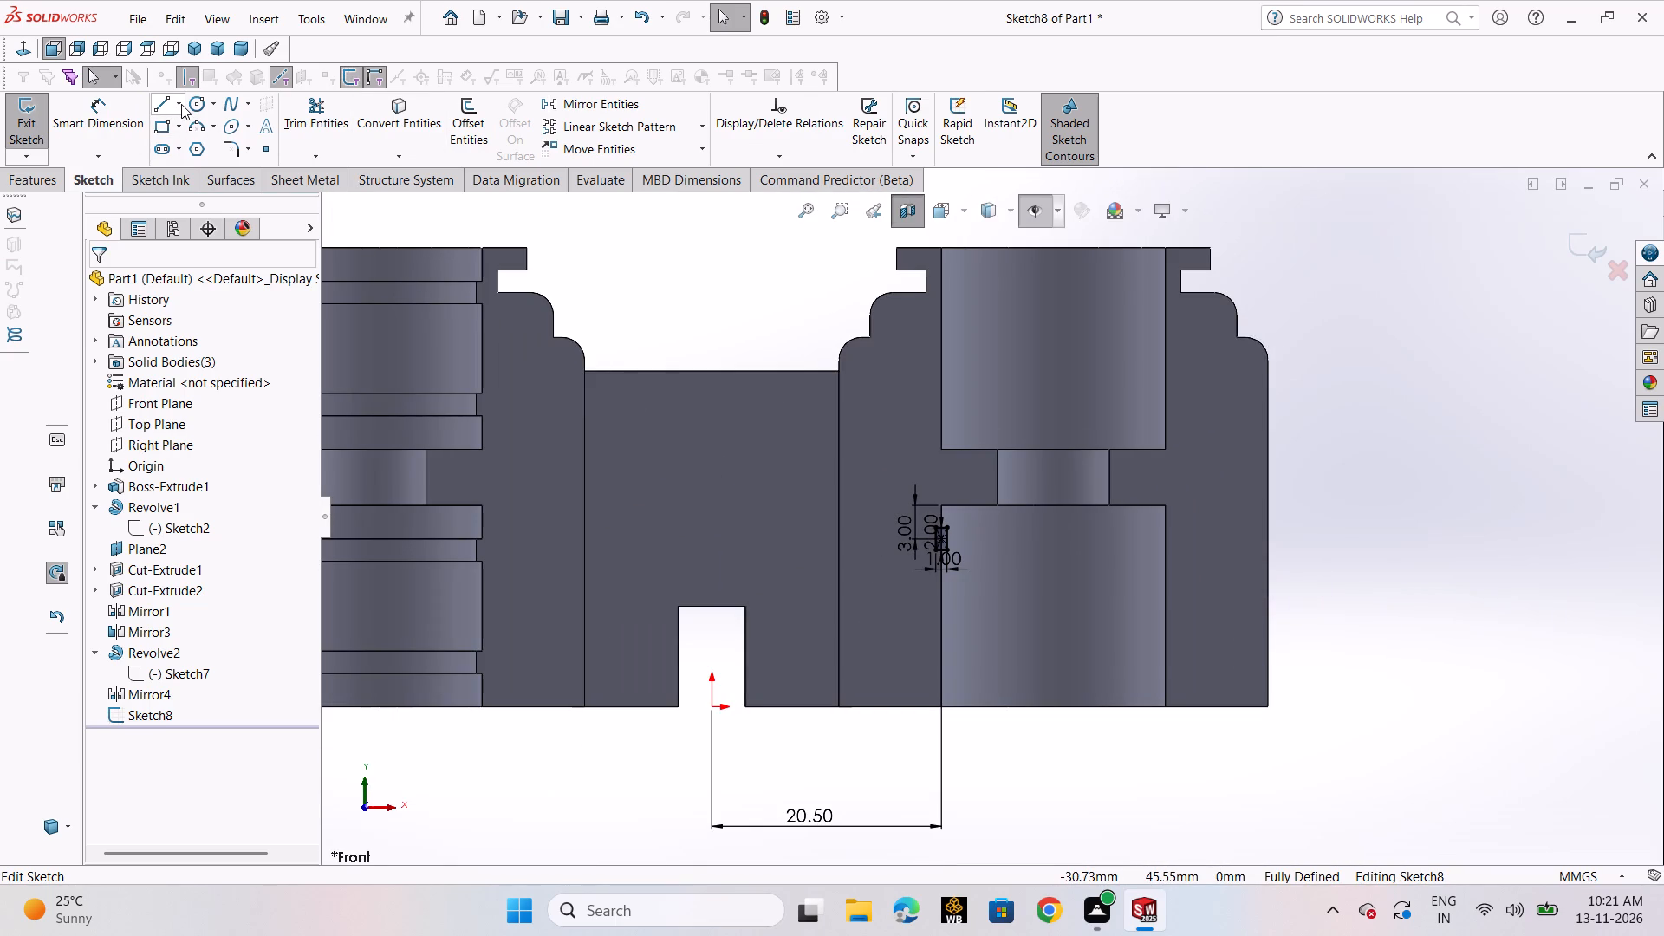
left_click(181, 104)
left_click(189, 148)
left_click(821, 628)
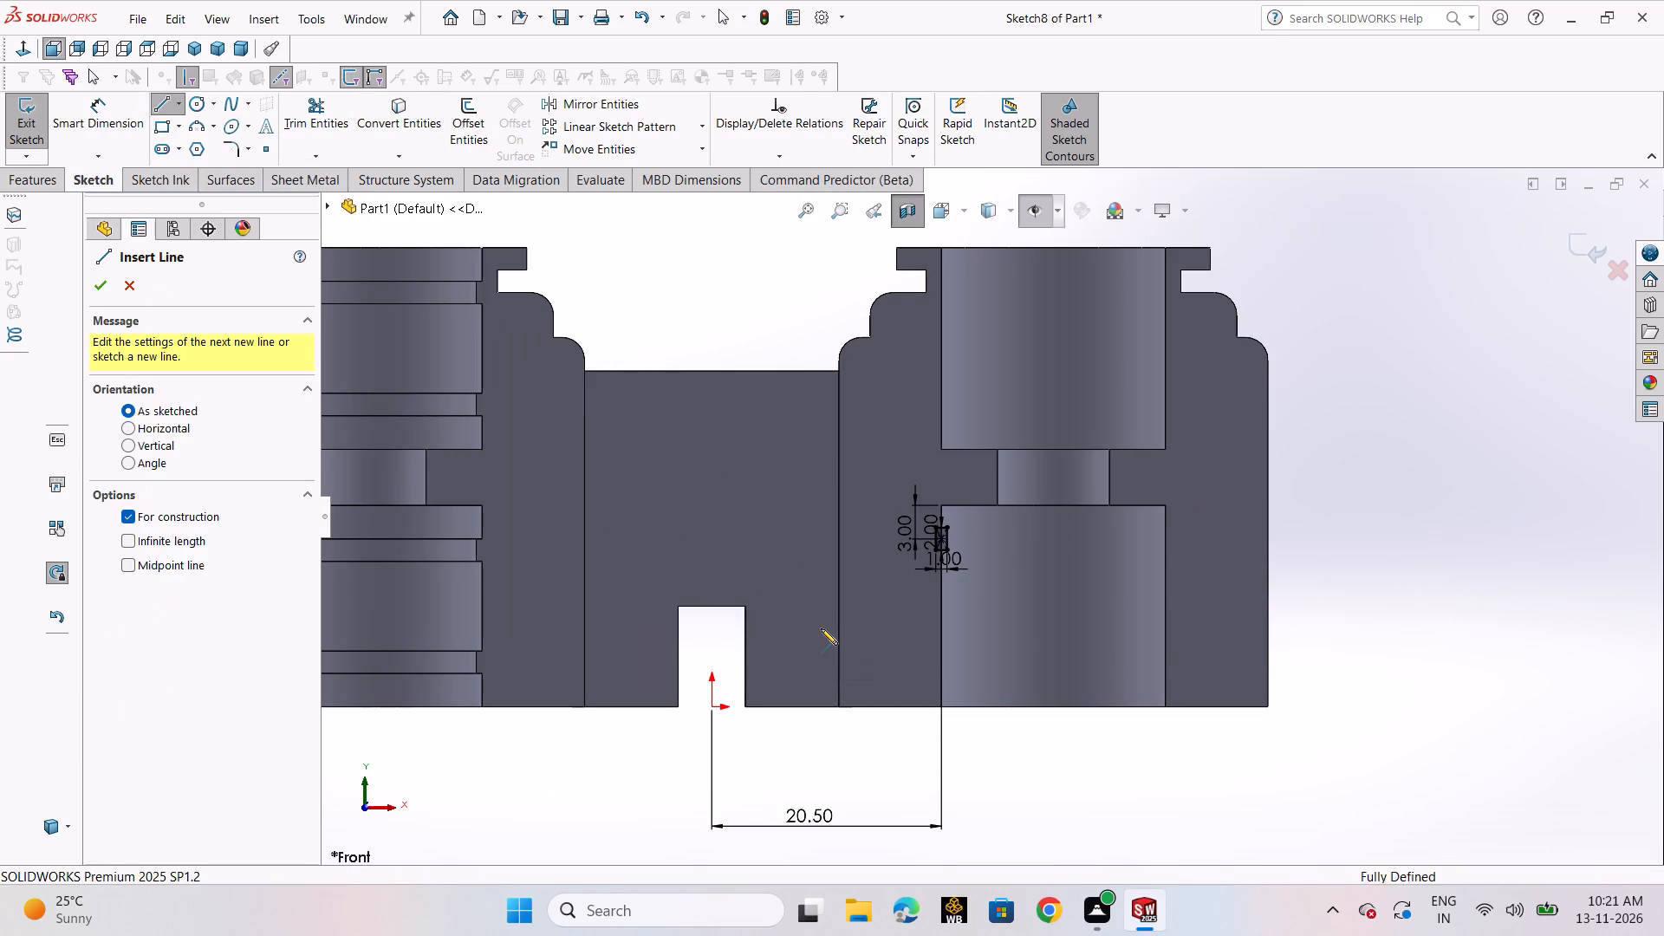
left_click(1447, 633)
right_click(1447, 633)
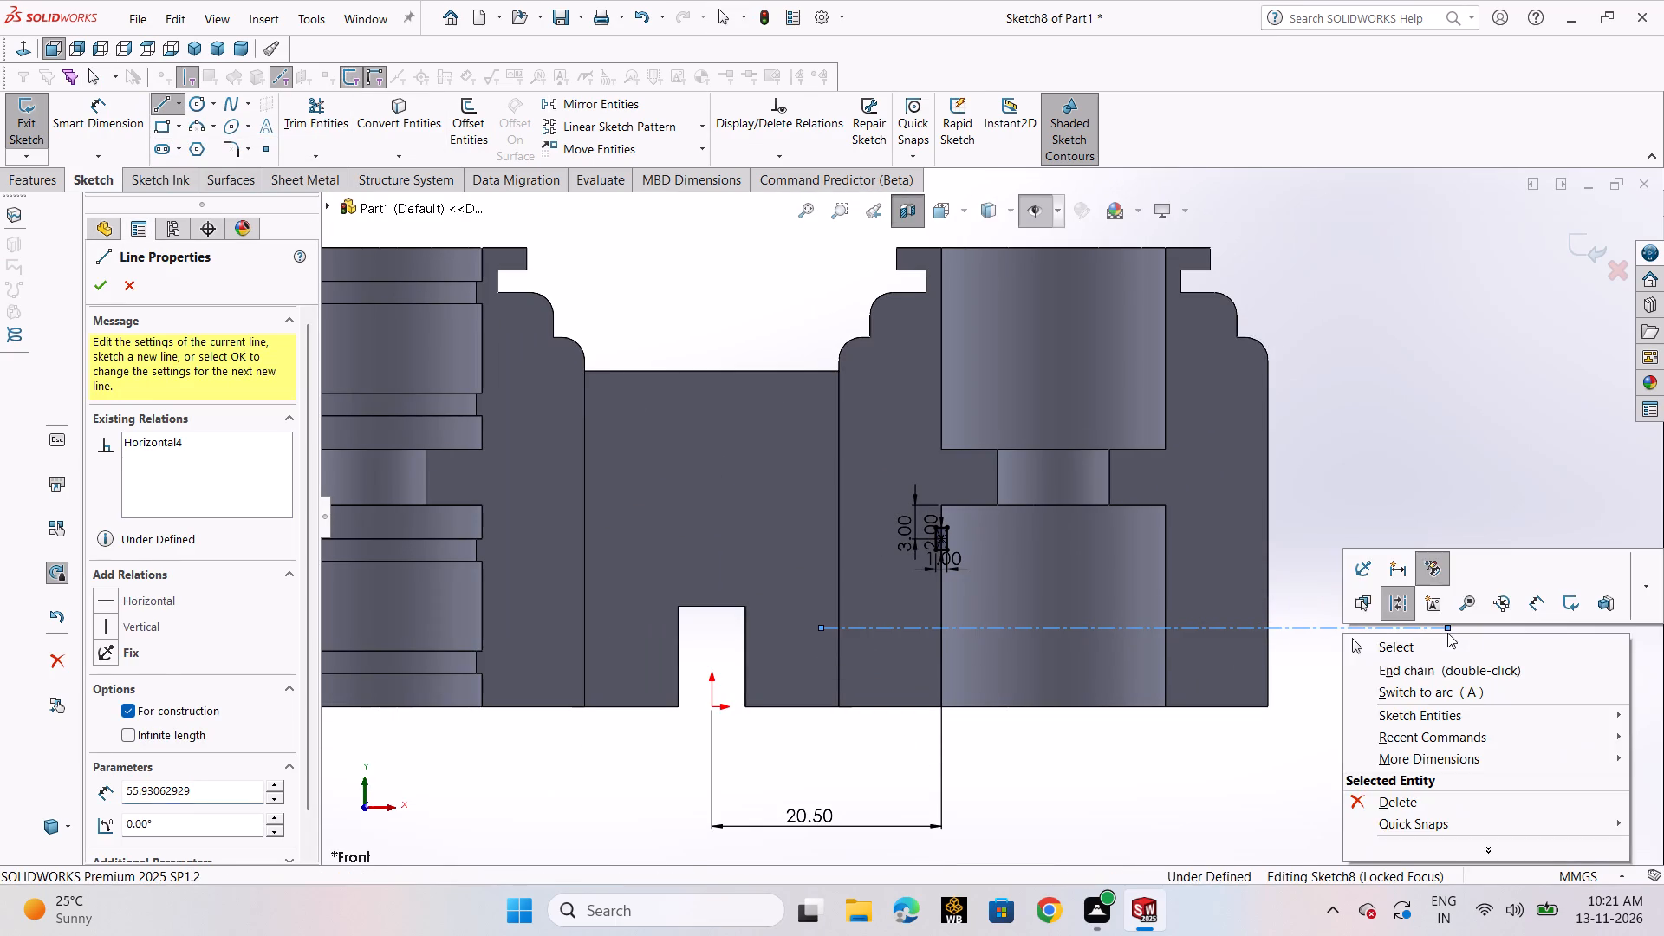
left_click(1452, 644)
Dimension the vertical distance from the rectangle's centre to the horizontal centerline and set it to 5 mm.
left_click(79, 129)
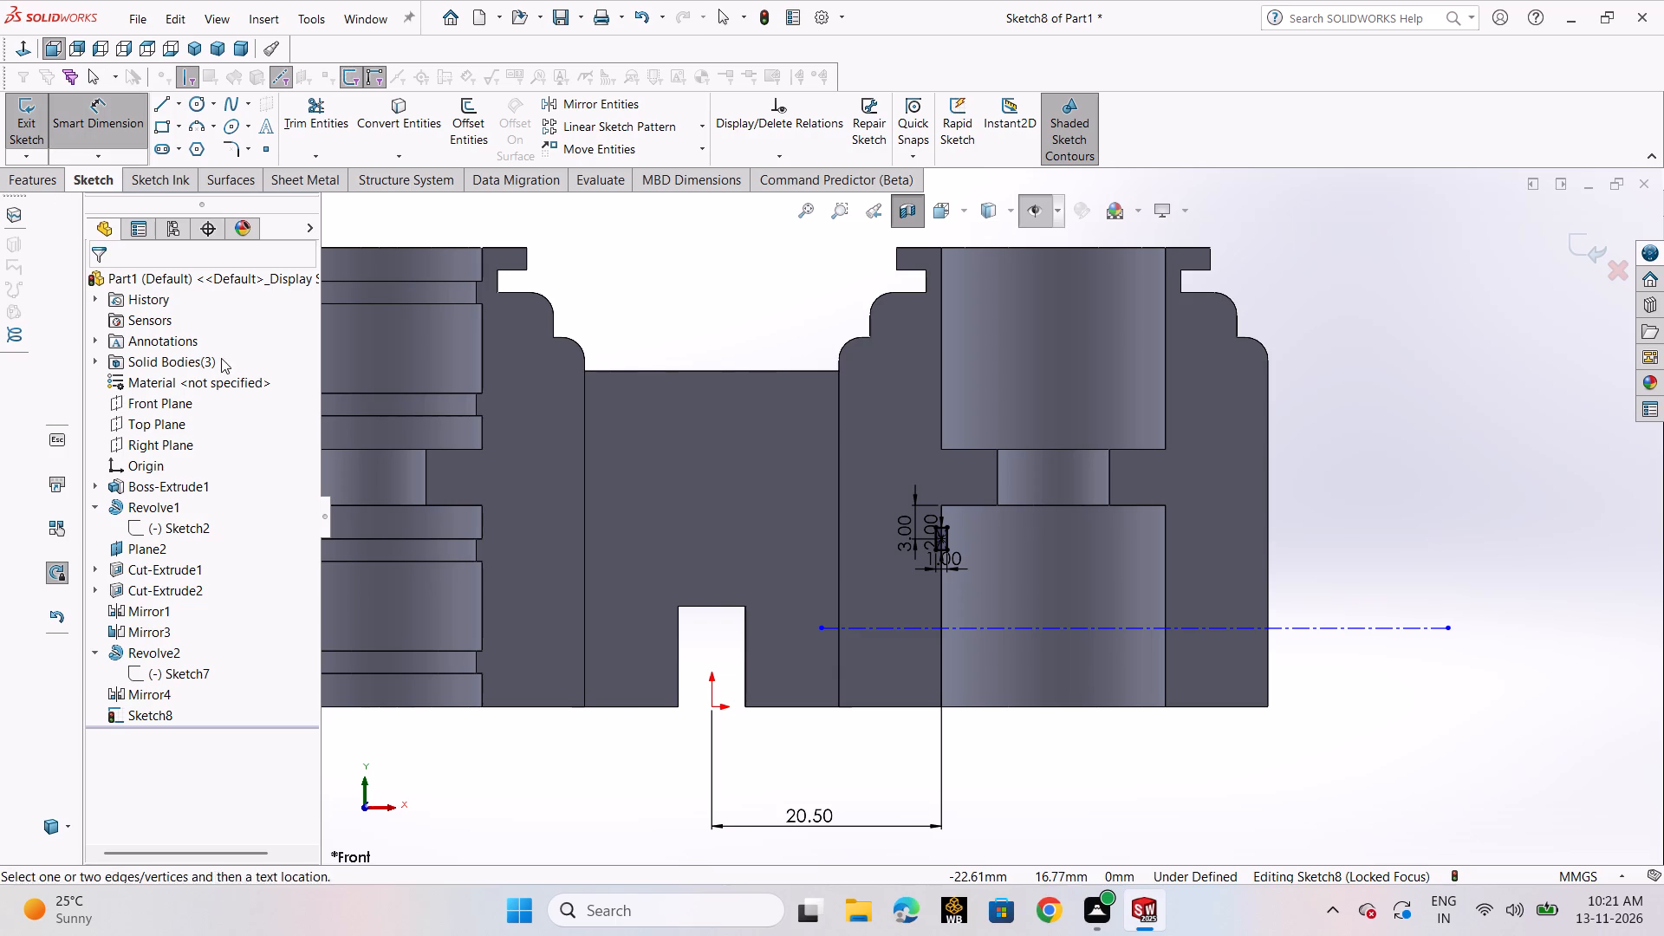
scroll(898, 566, "down", 4)
scroll(965, 527, "down", 2)
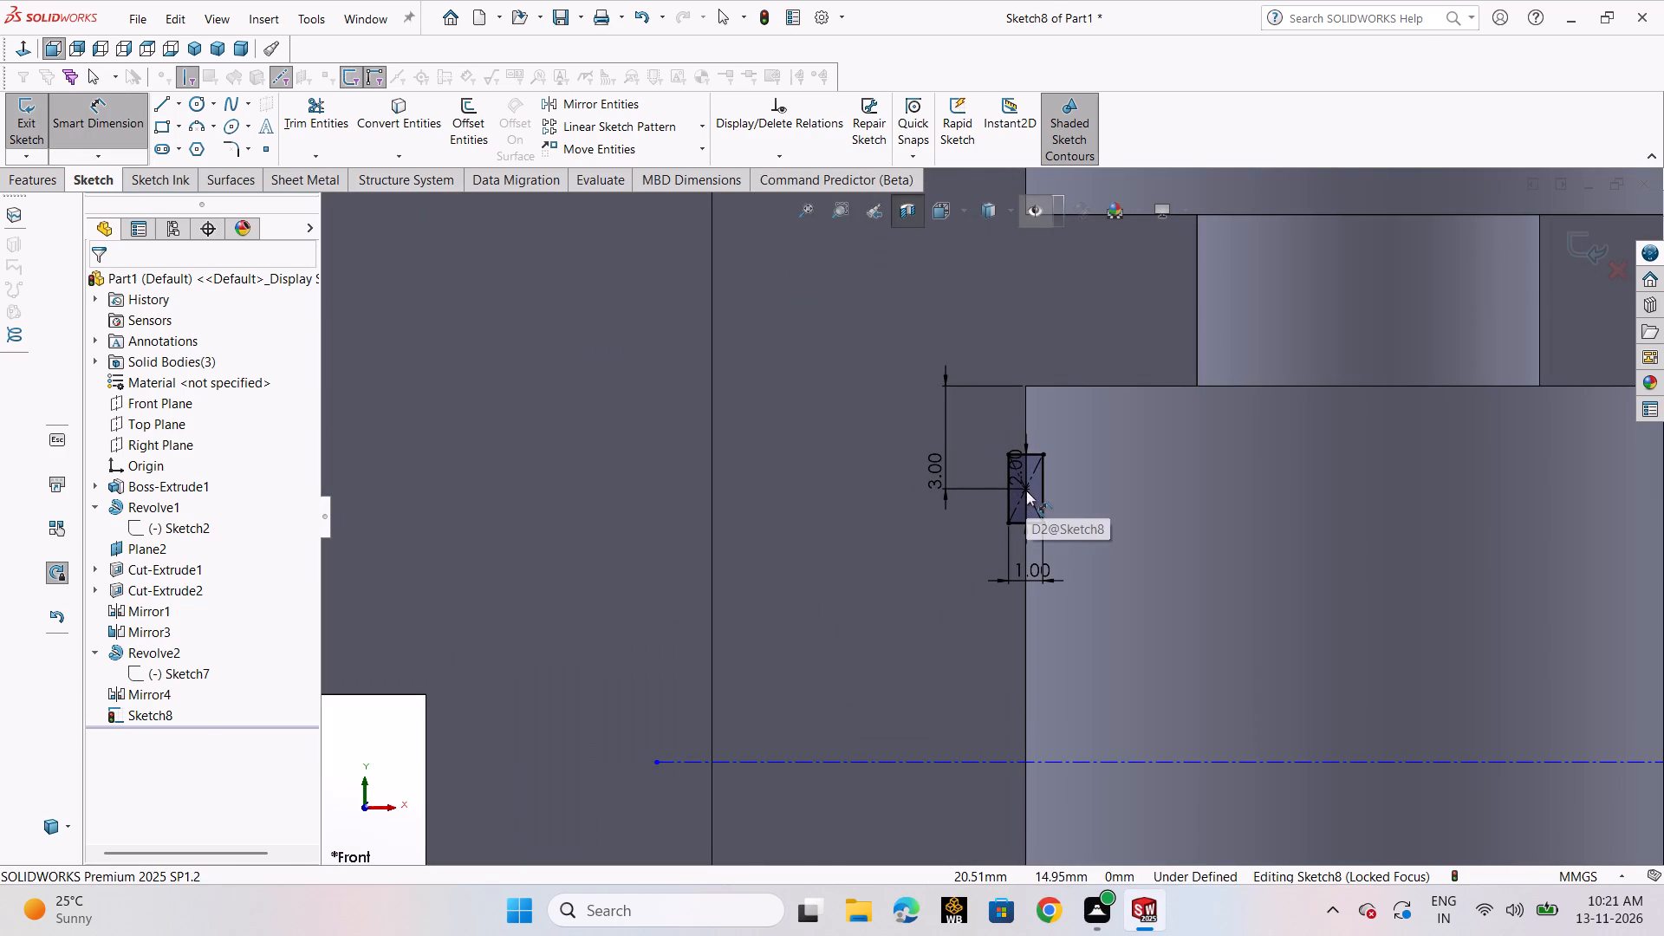
scroll(1025, 487, "down", 3)
left_click(1017, 492)
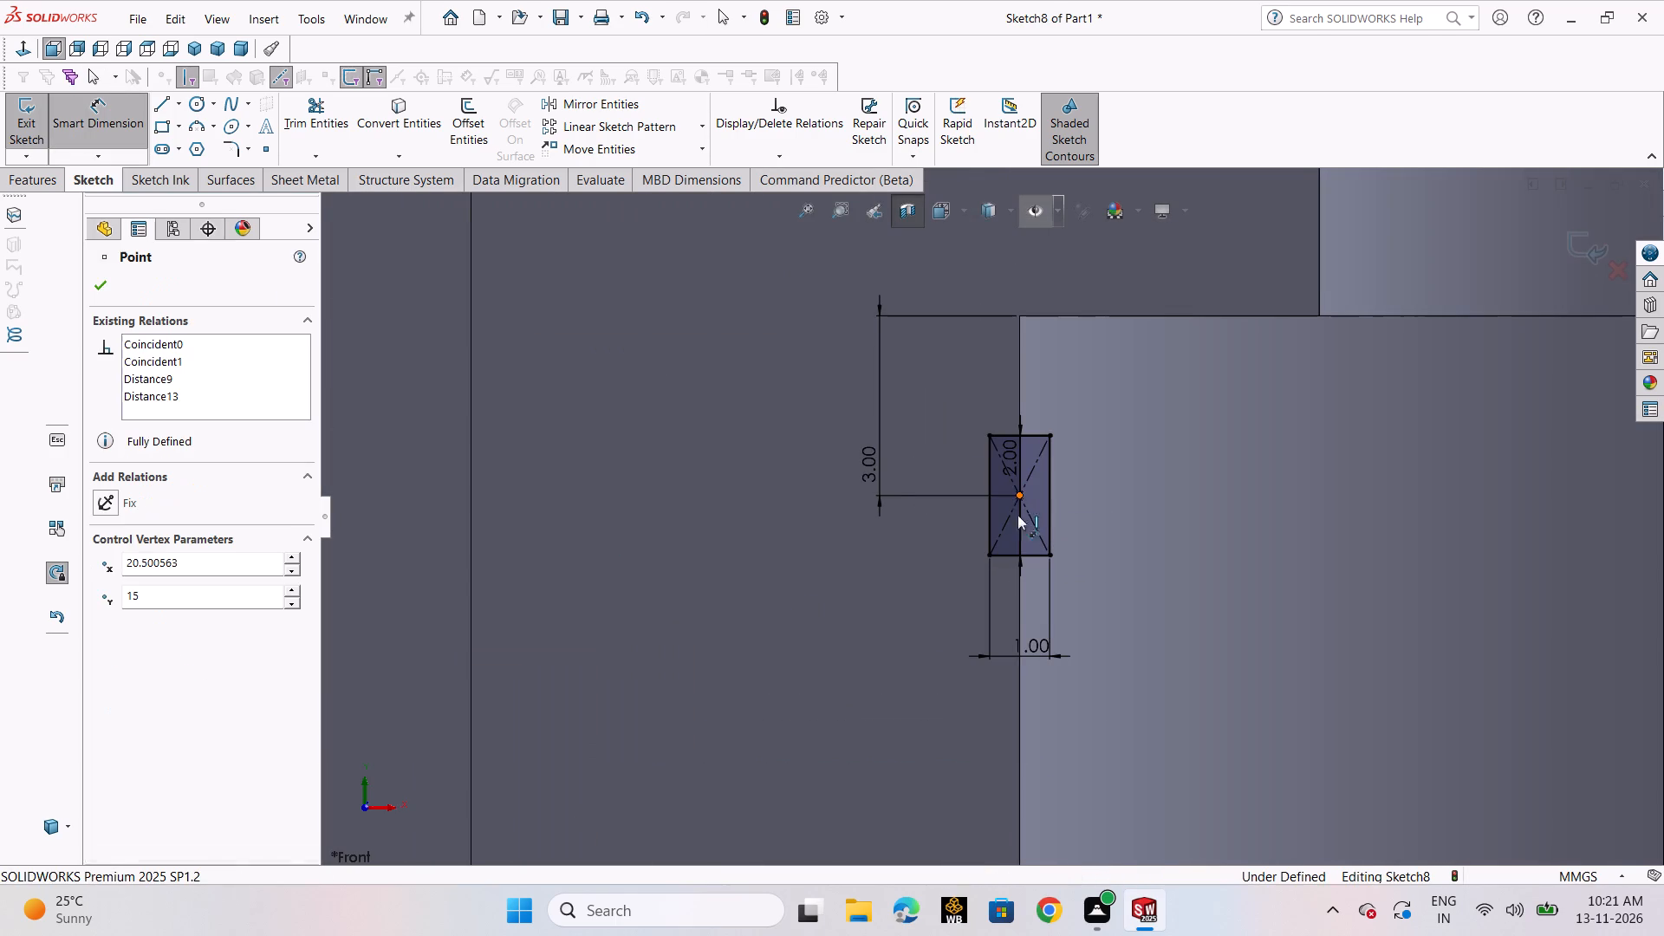
scroll(1036, 608, "up", 1)
scroll(1022, 724, "up", 3)
left_click(1025, 735)
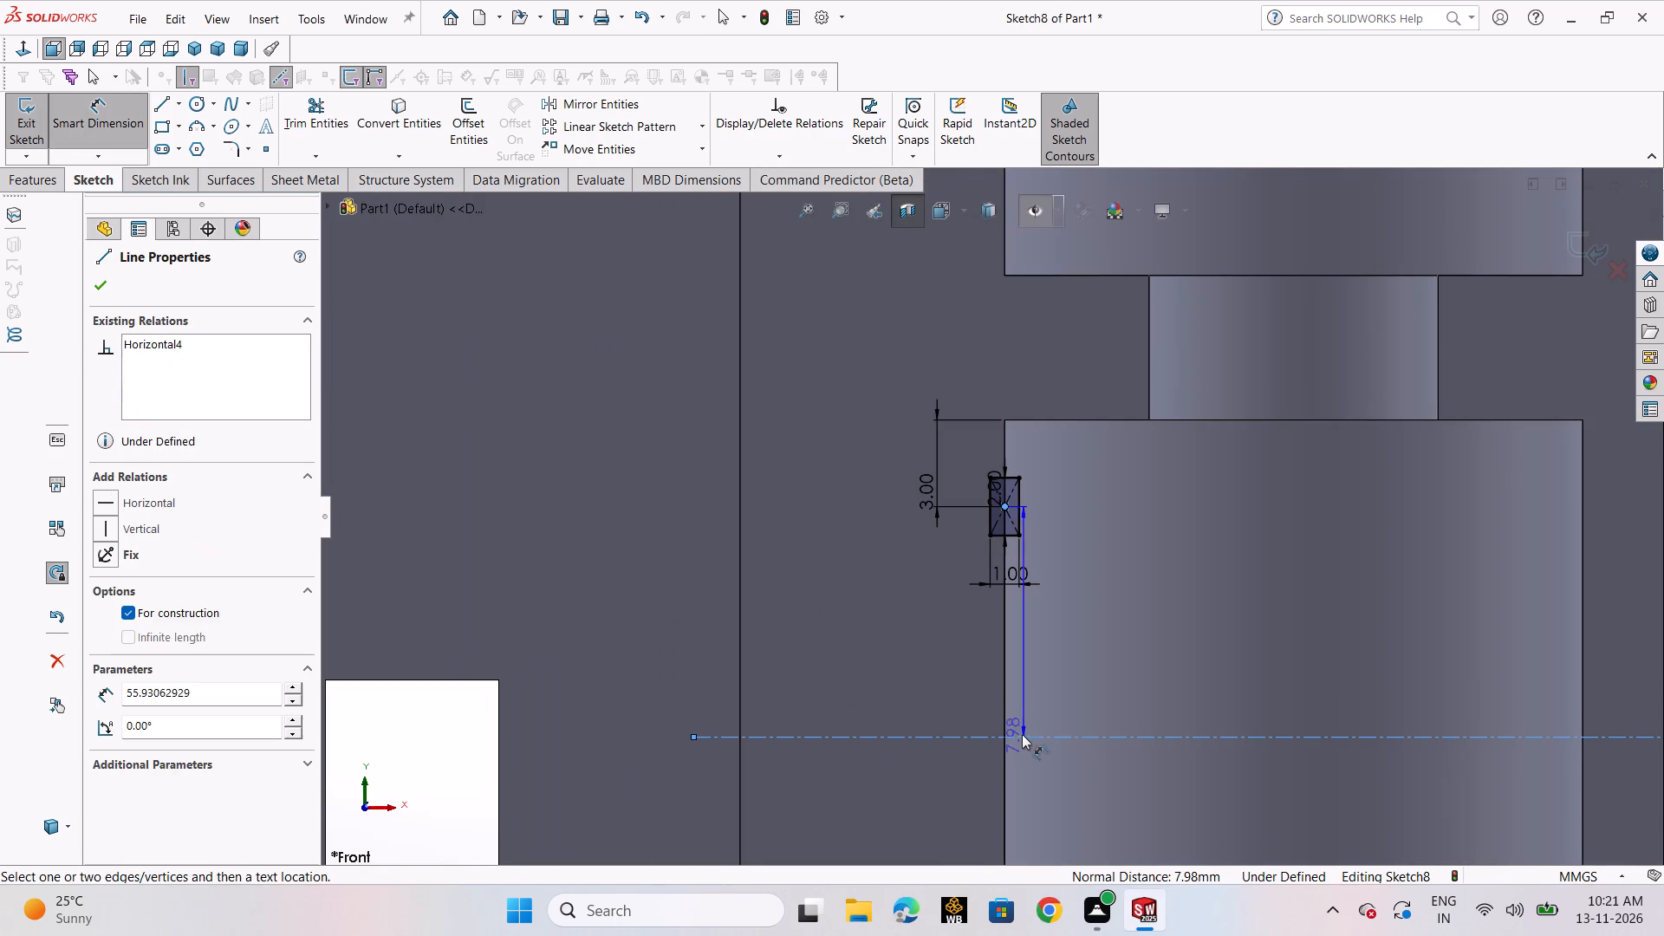
left_click(892, 682)
key("5")
key("Return")
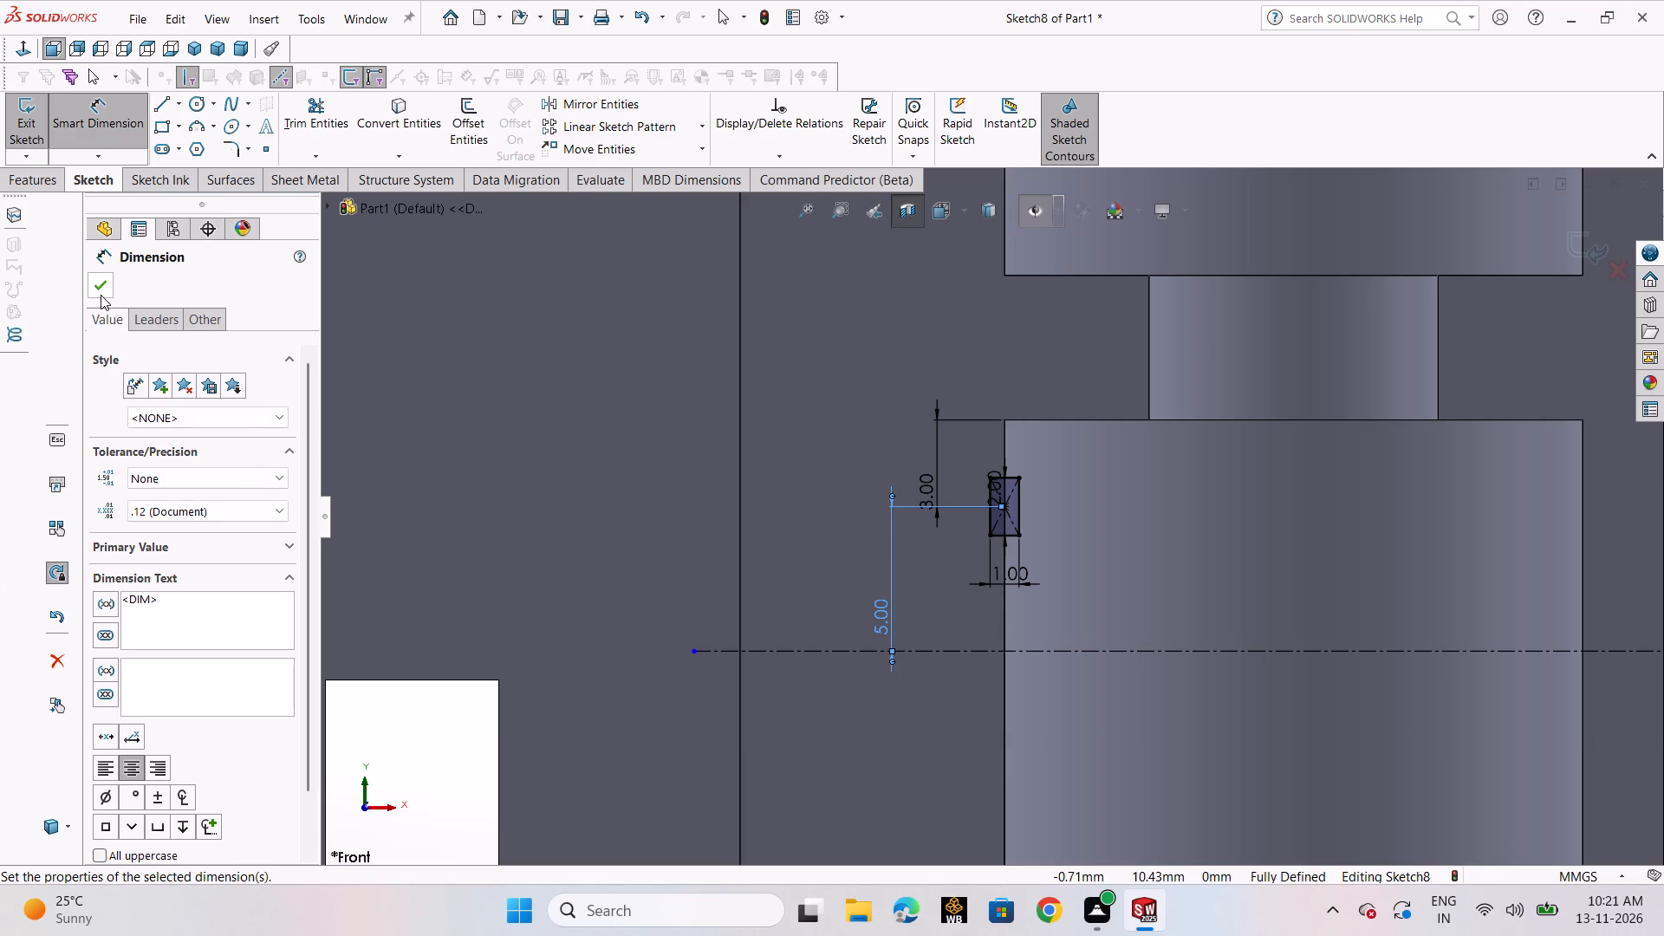
left_click(101, 295)
scroll(991, 453, "up", 4)
scroll(1114, 517, "up", 2)
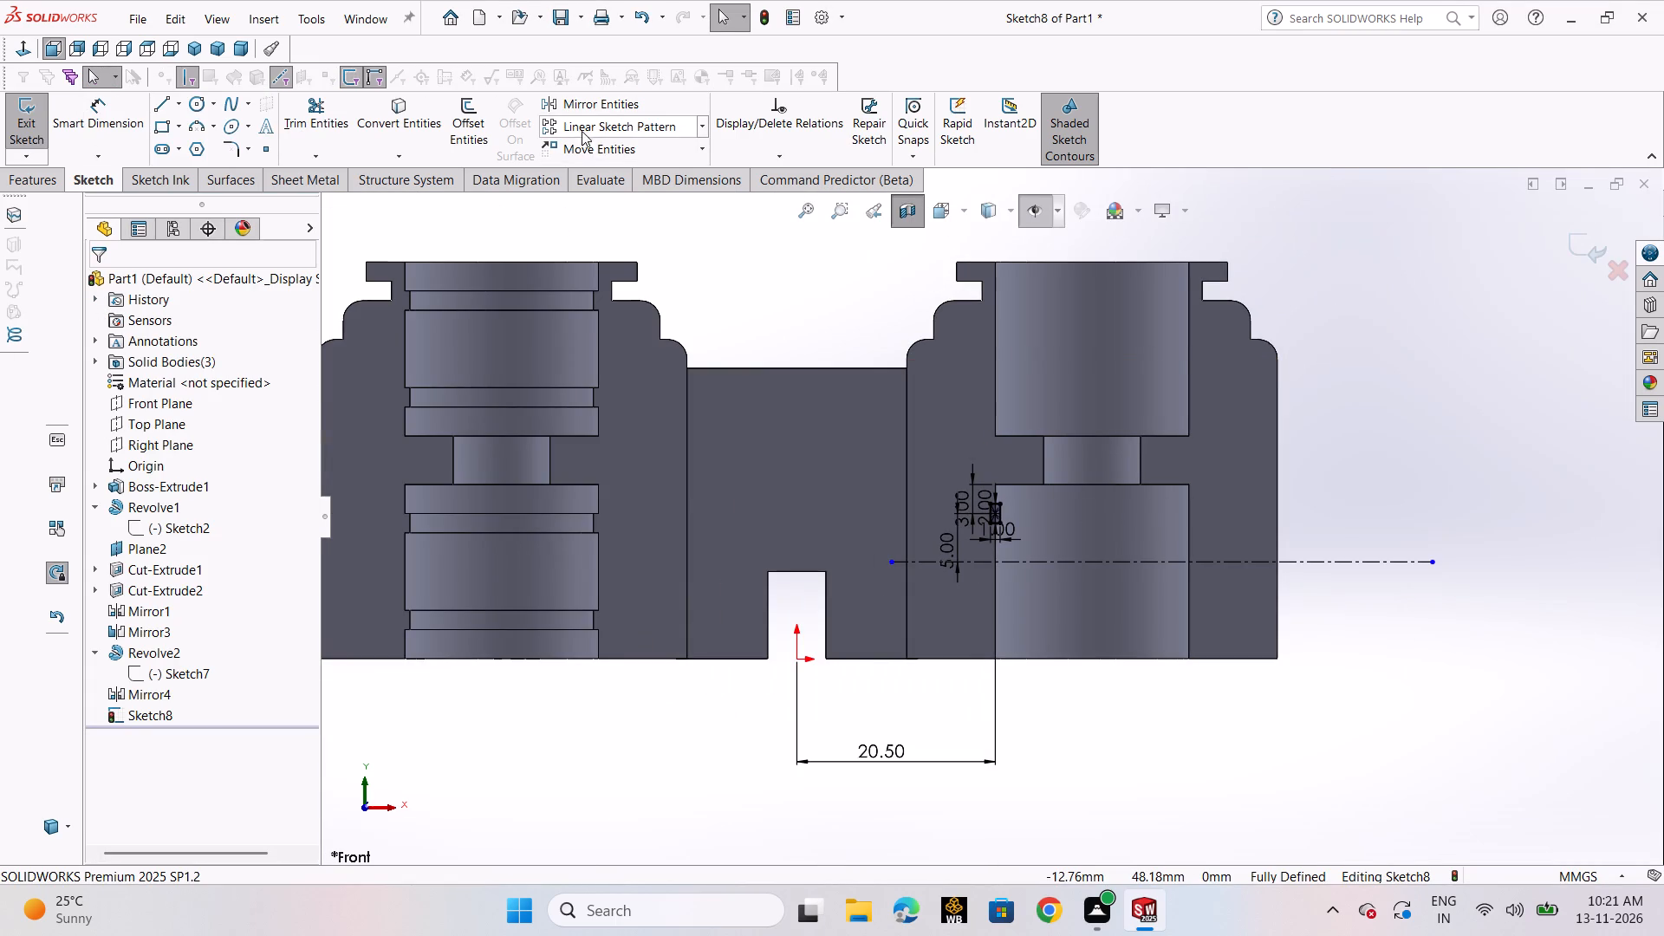
Mirror the rectangle's four outline sides about the horizontal centerline, keeping the original.
left_click(591, 107)
scroll(1012, 510, "down", 4)
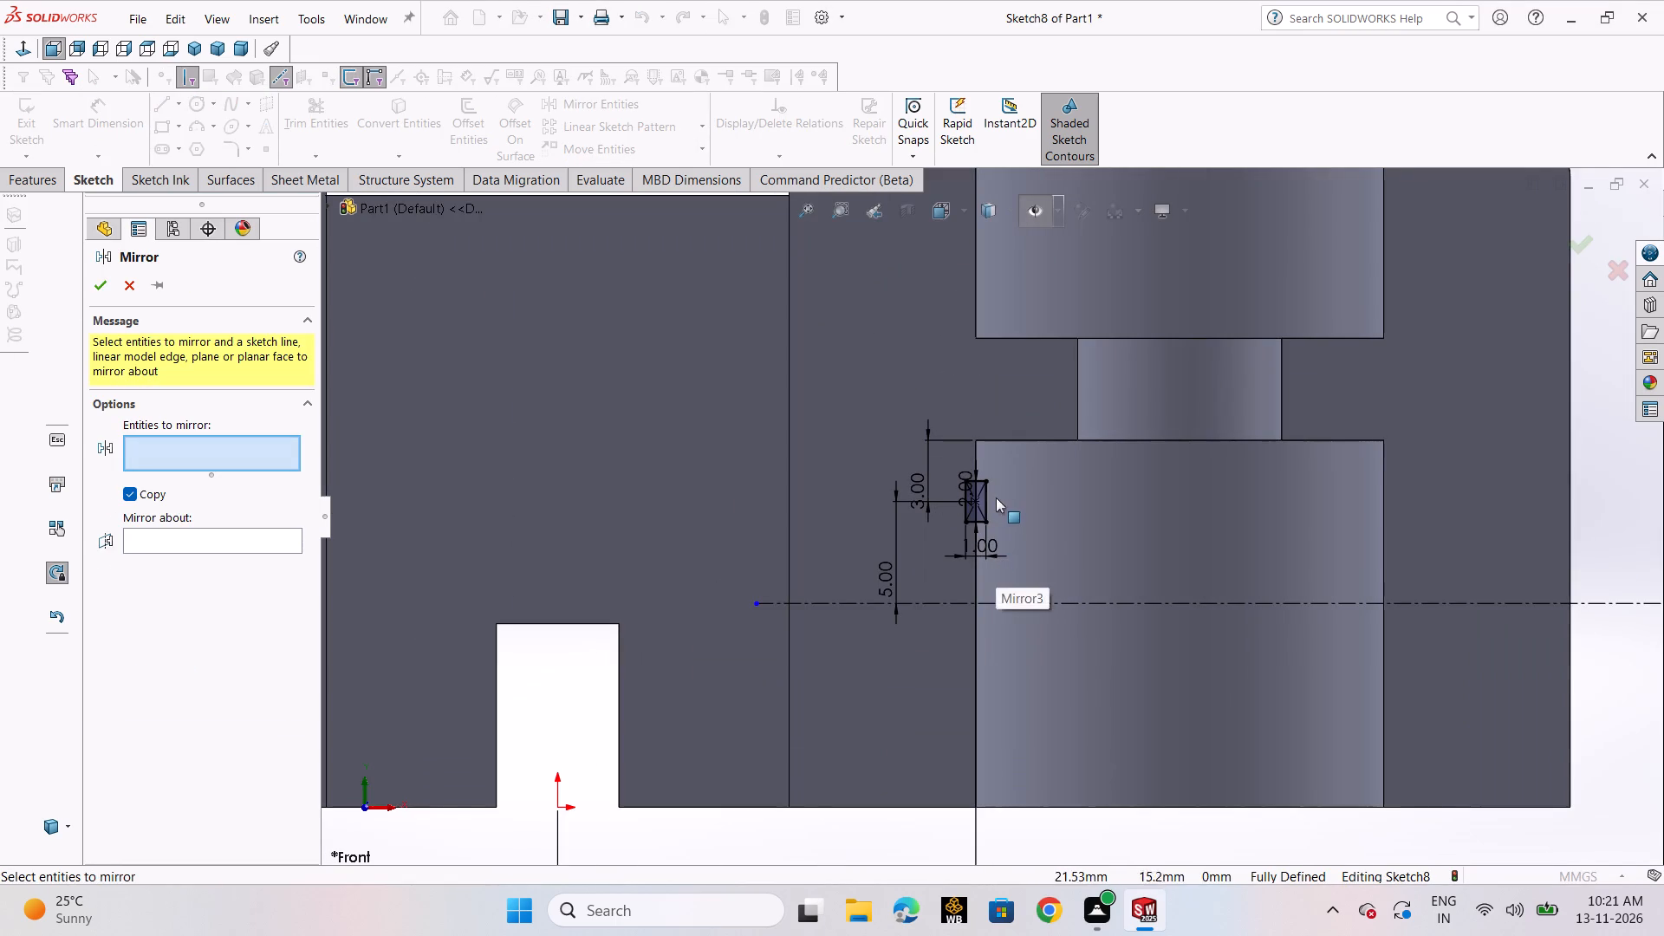
left_click(977, 514)
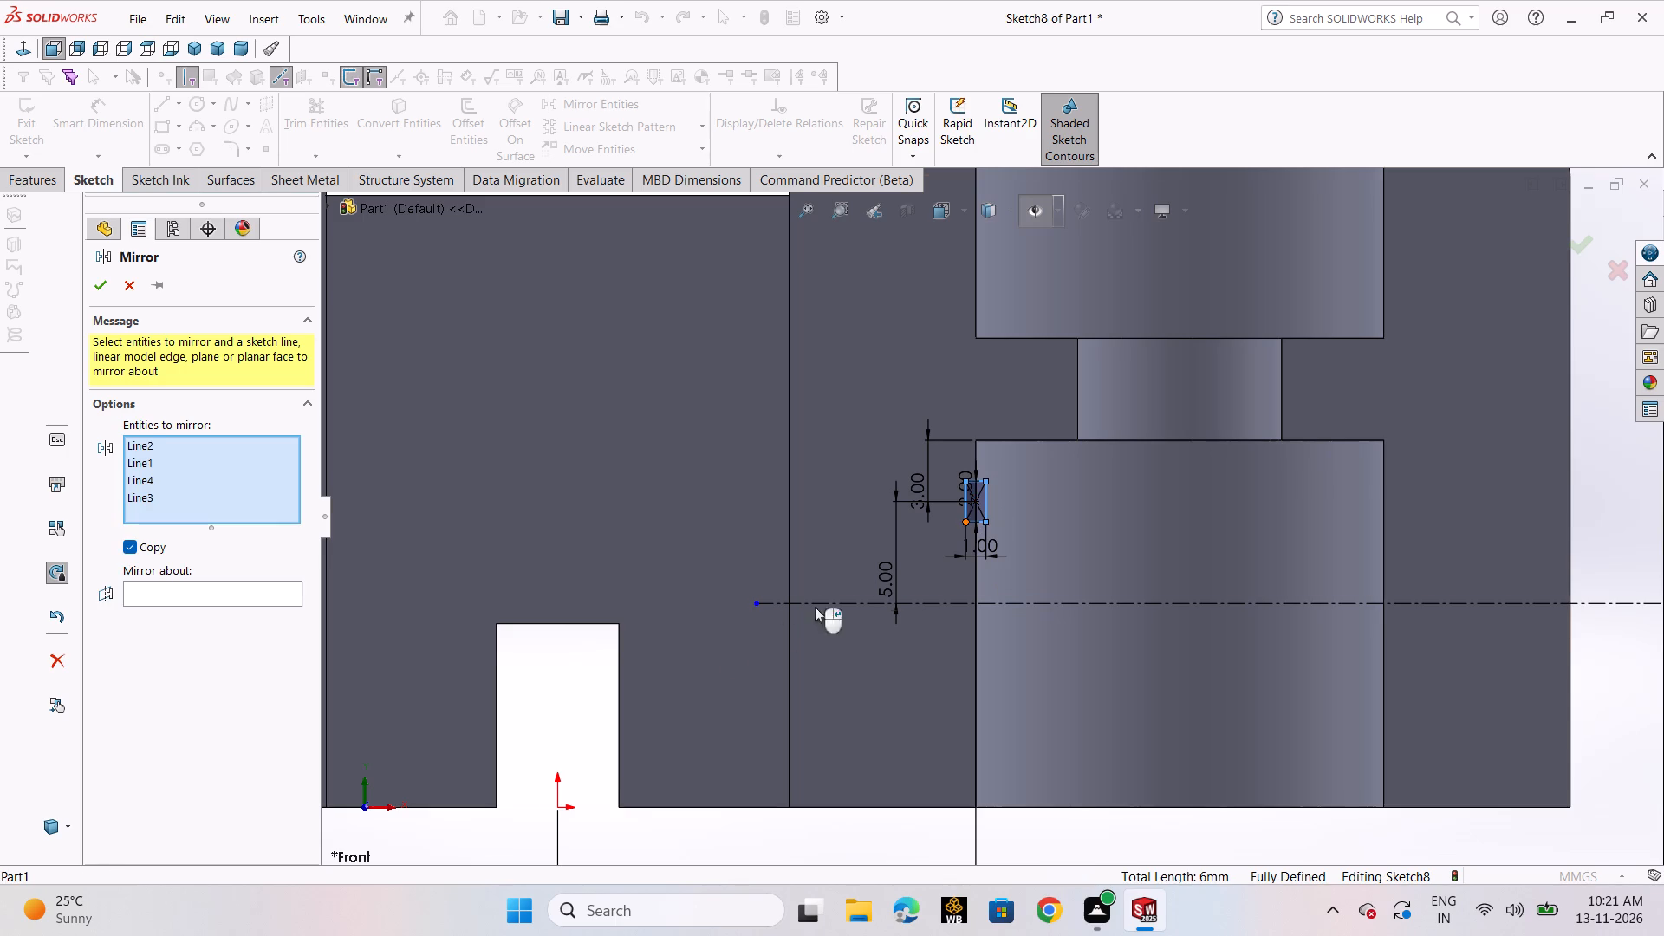
left_click(241, 586)
left_click(1059, 599)
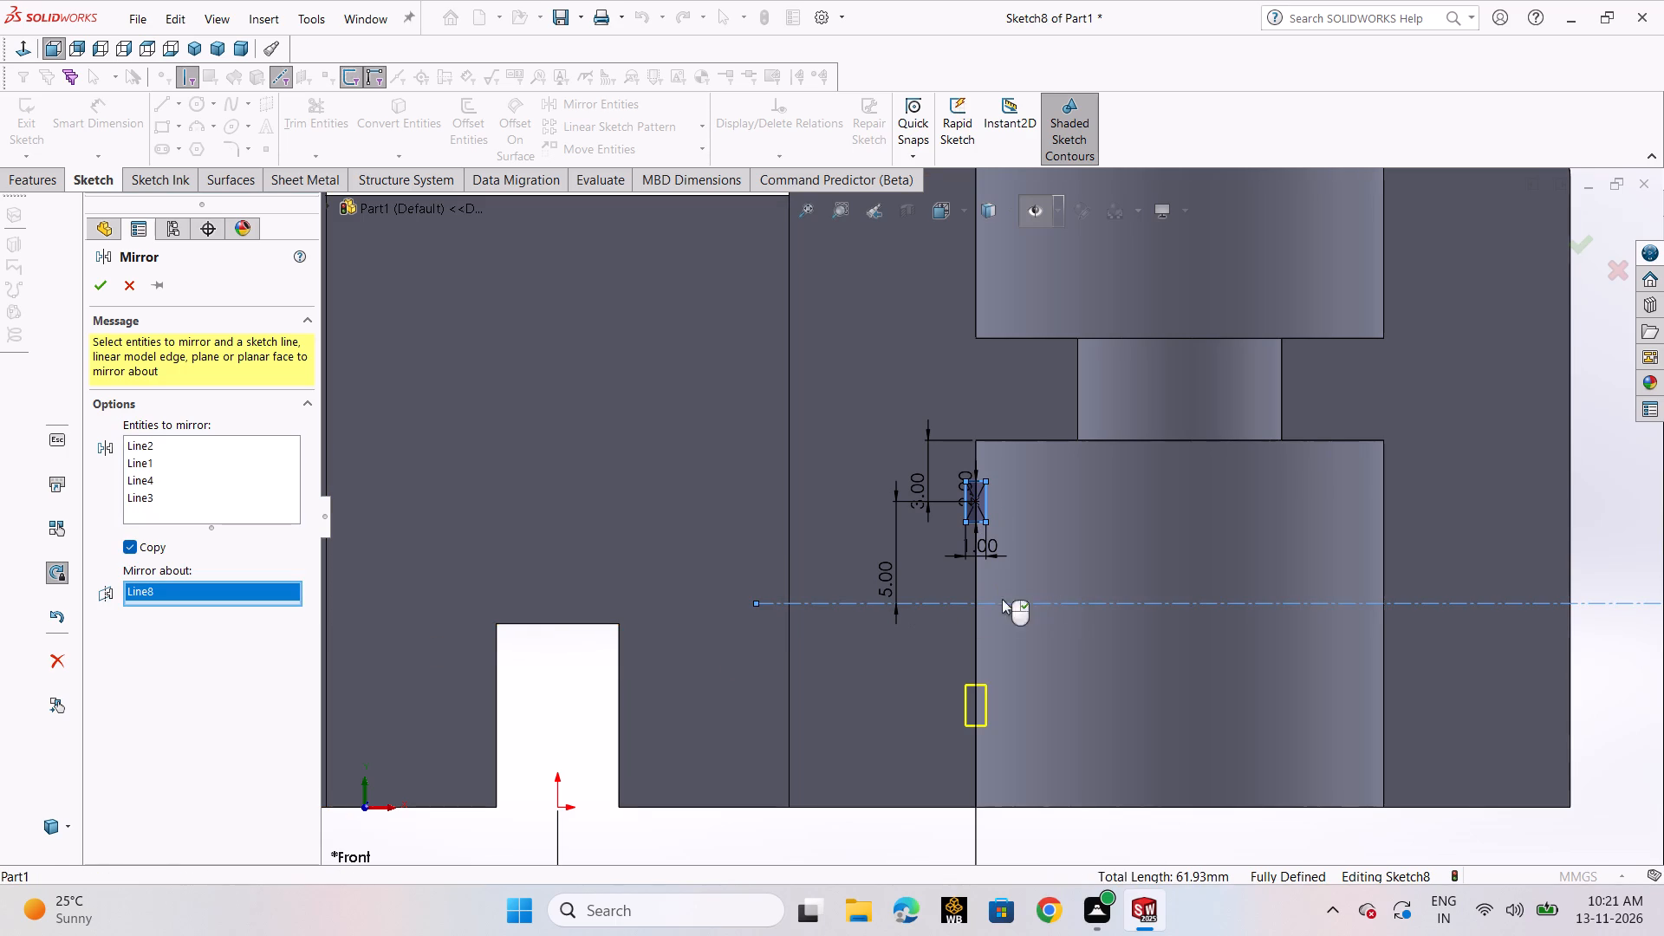
left_click(94, 289)
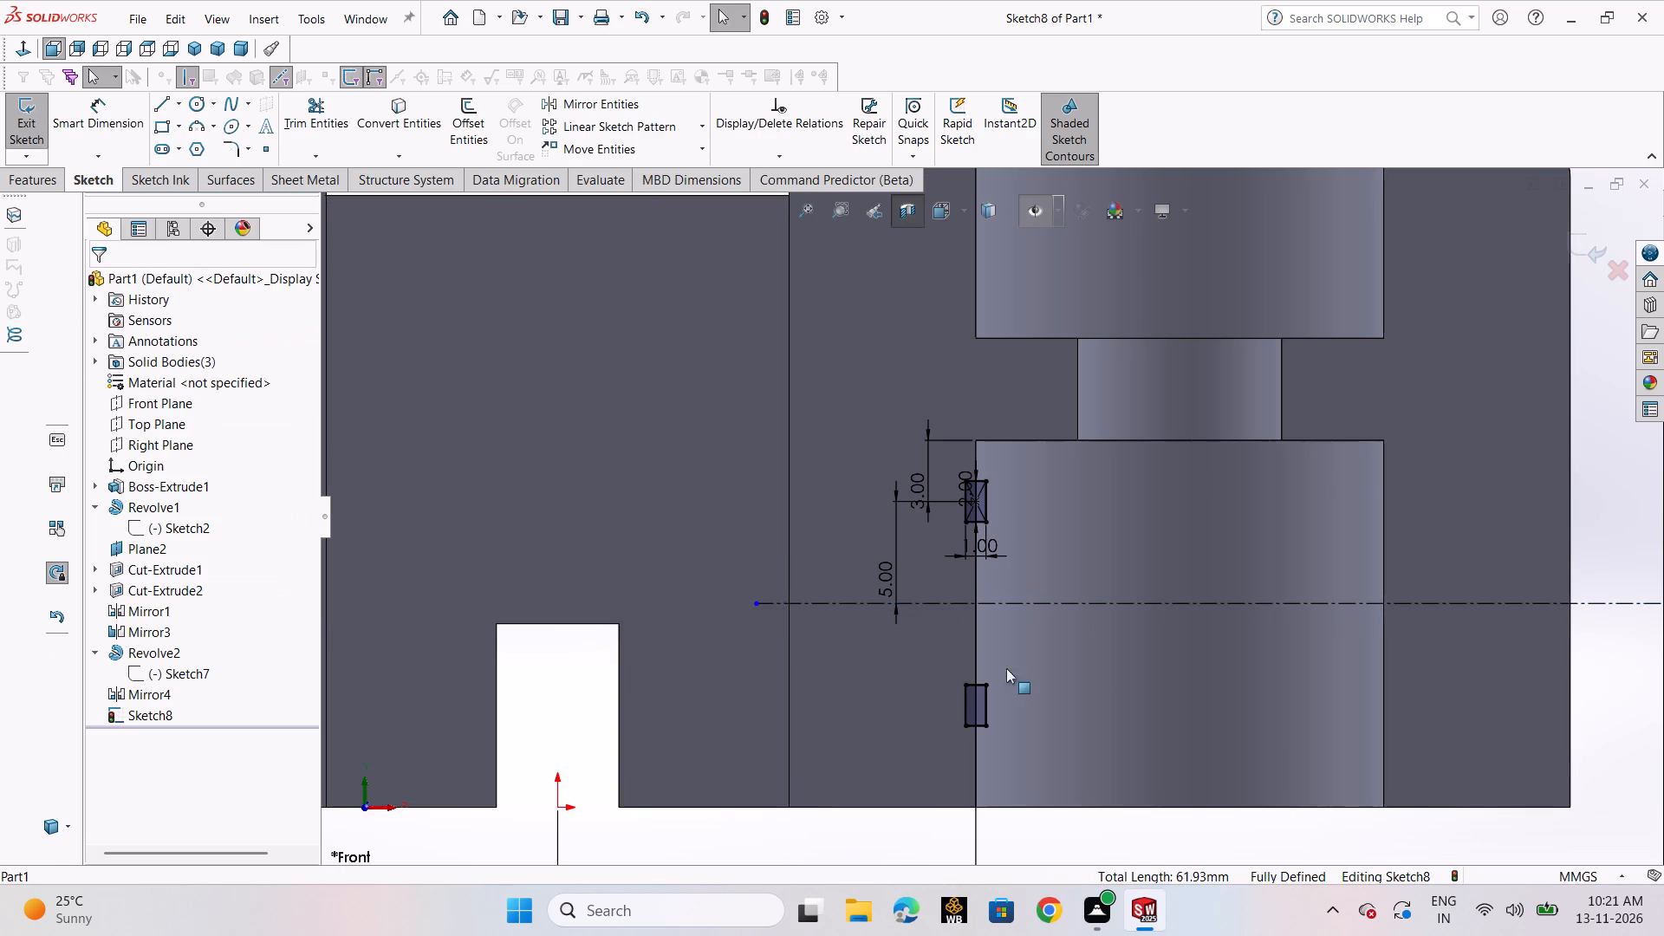
Delete the horizontal centerline across the right lower bore along with its associated dimension and relations.
left_click(1236, 607)
key("Delete")
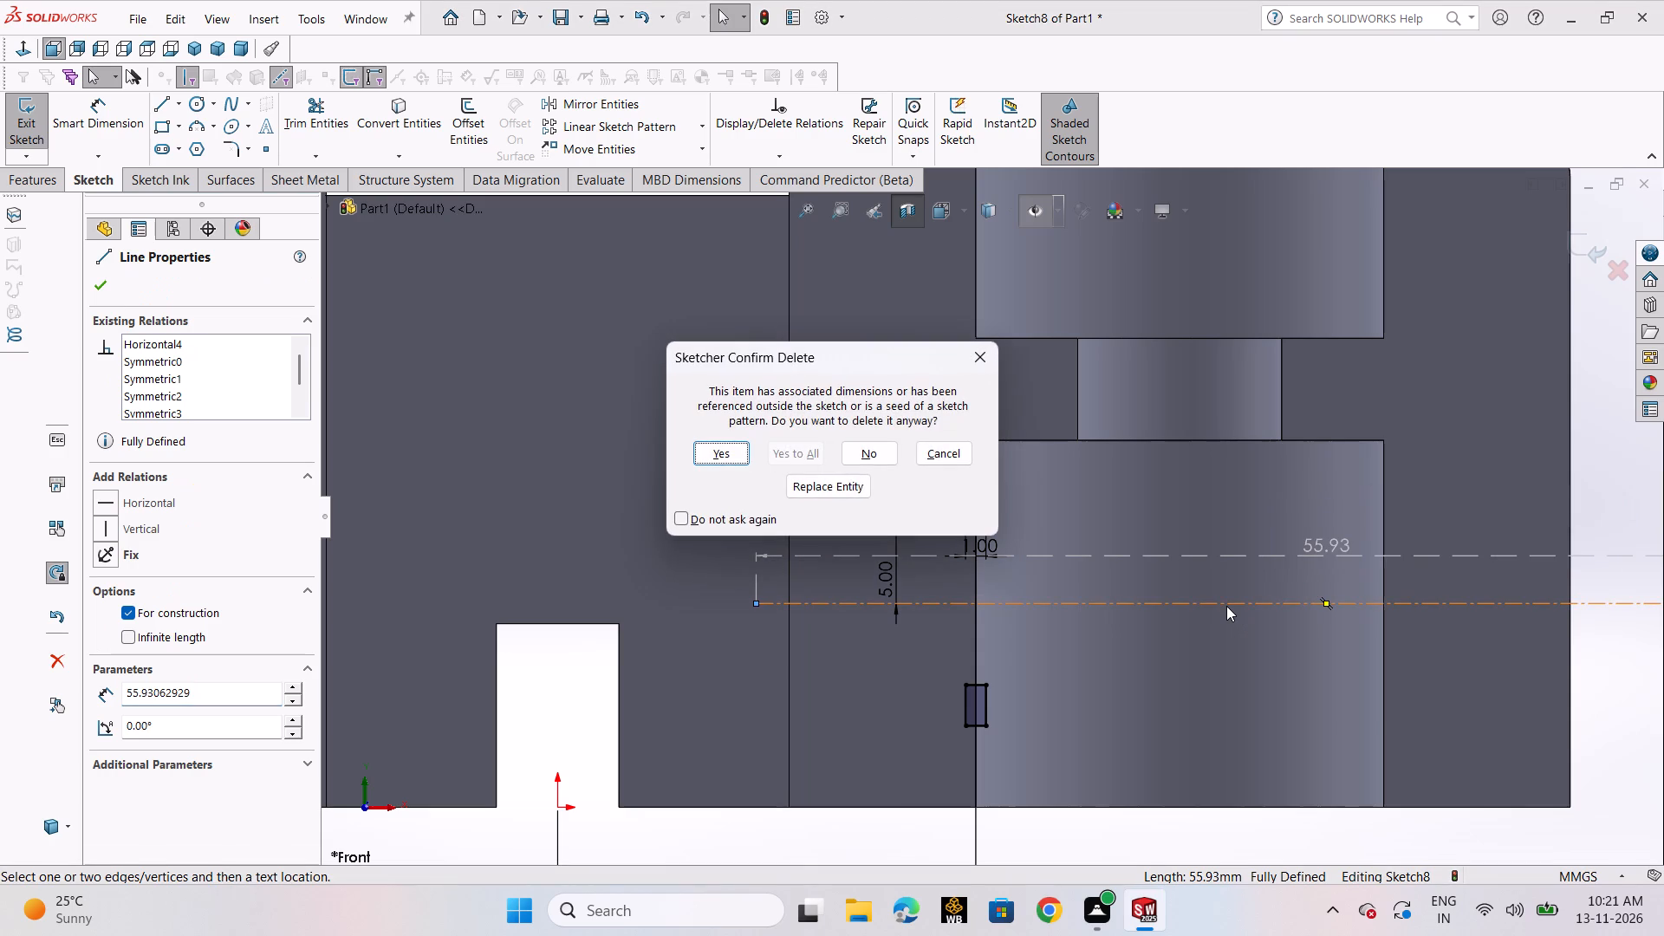
left_click(730, 457)
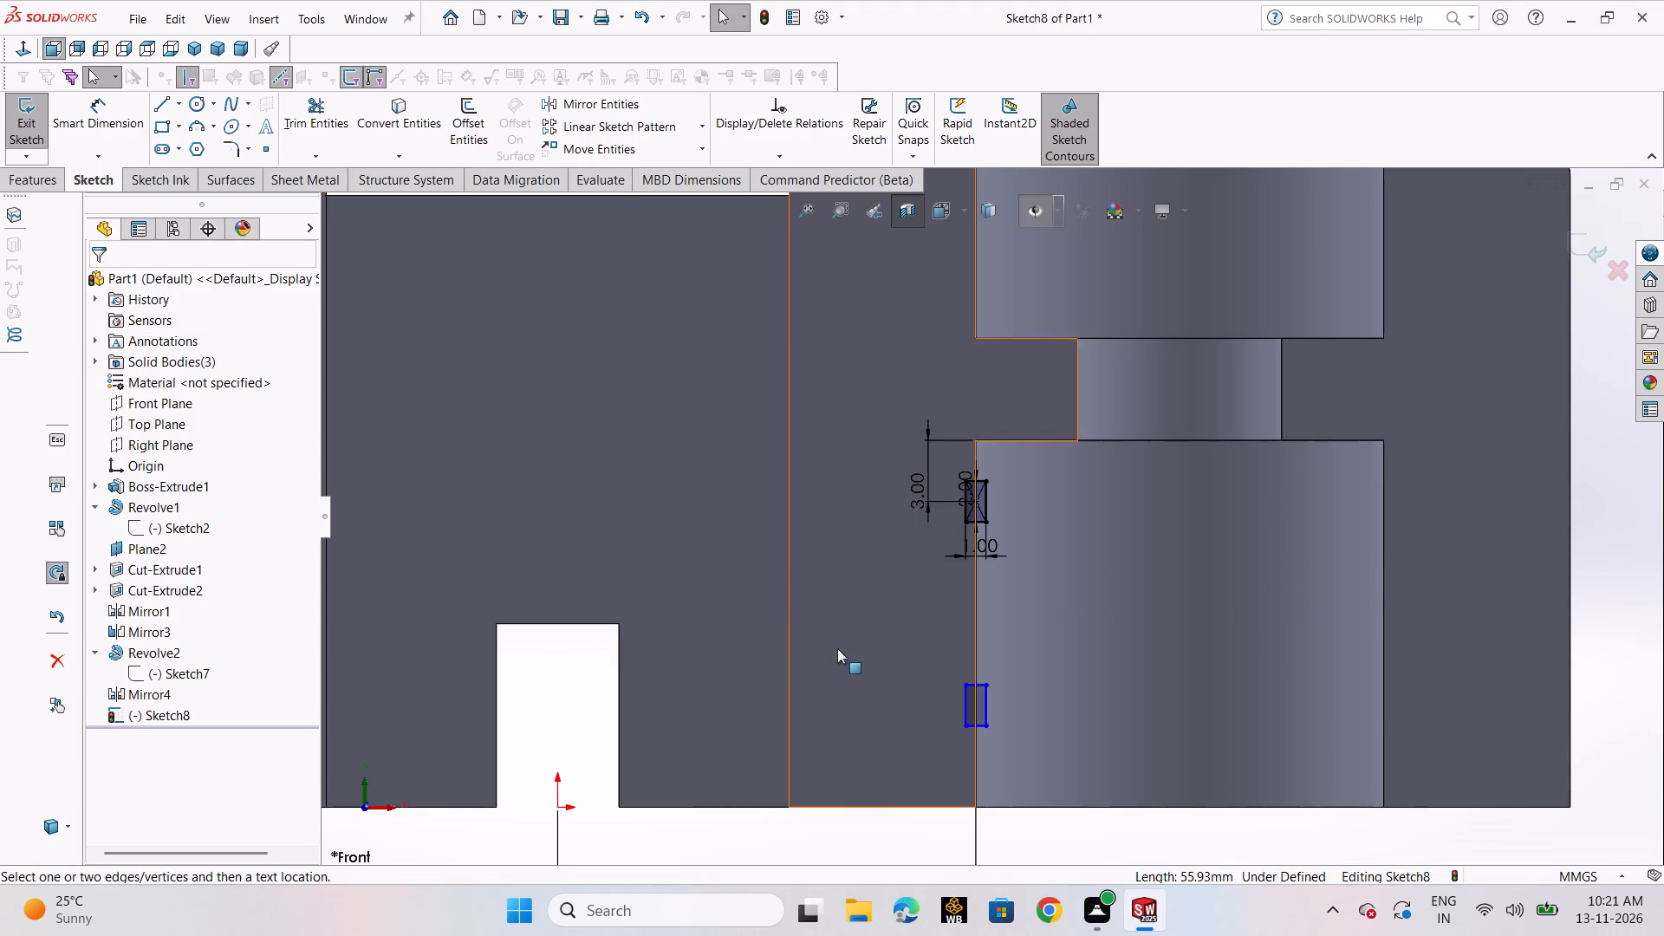
Draw a vertical centerline about 20 mm long, upward from the midpoint of the right lower bore's bottom edge.
left_click(180, 105)
left_click(188, 152)
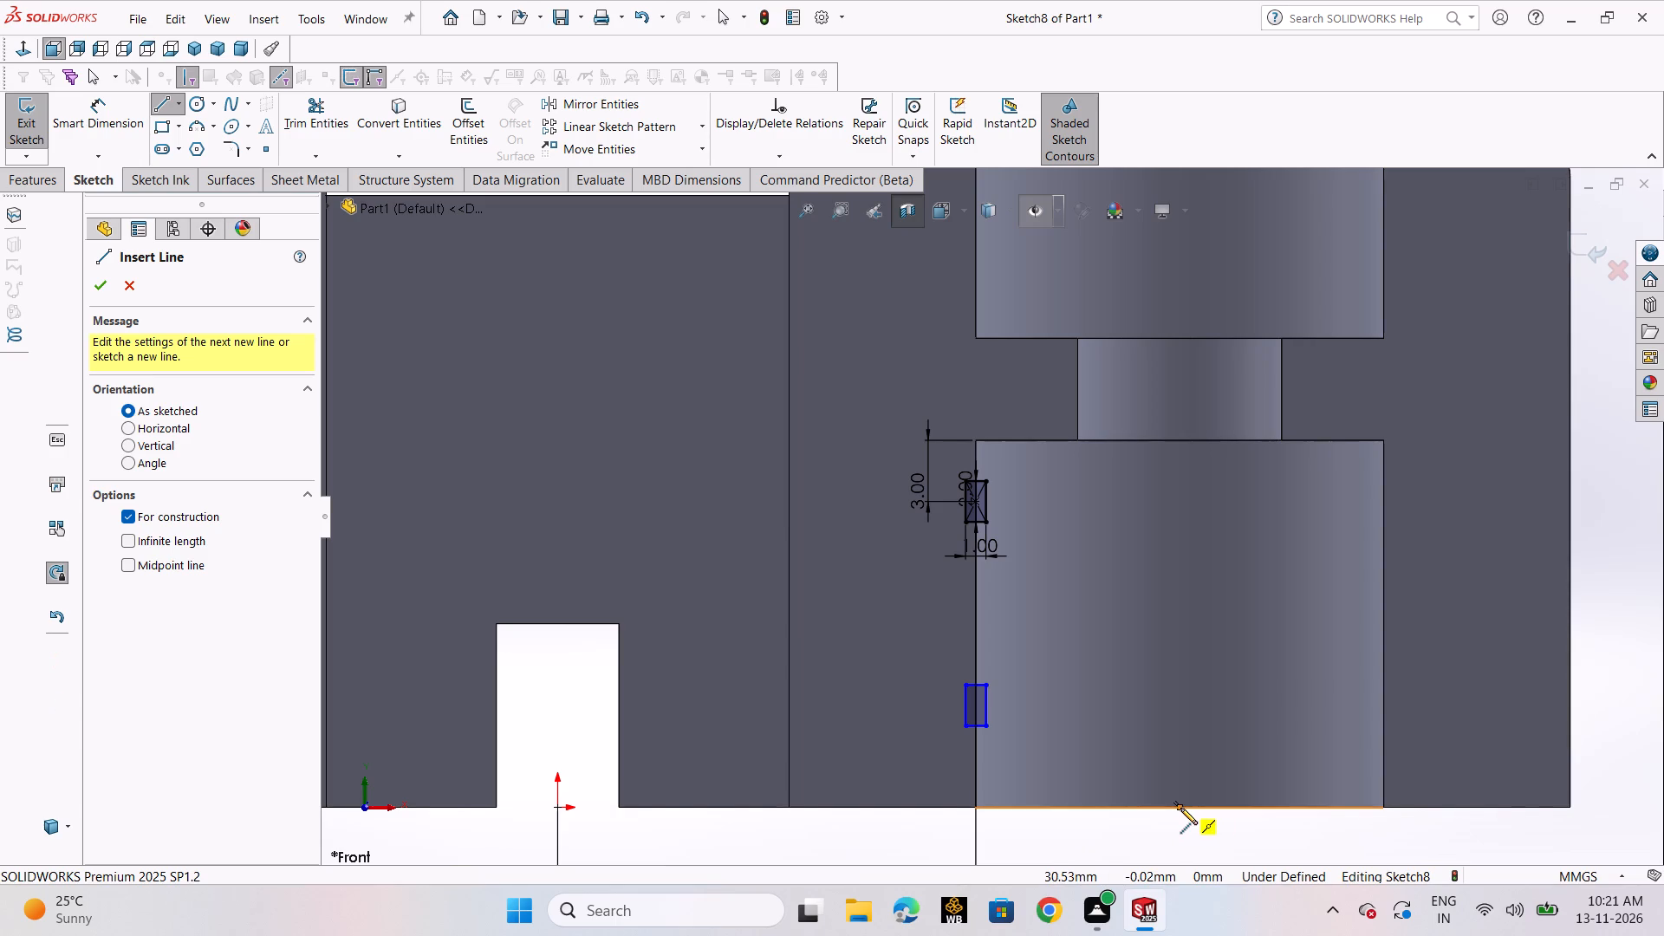
left_click(1180, 808)
left_click(1175, 403)
right_click(1175, 403)
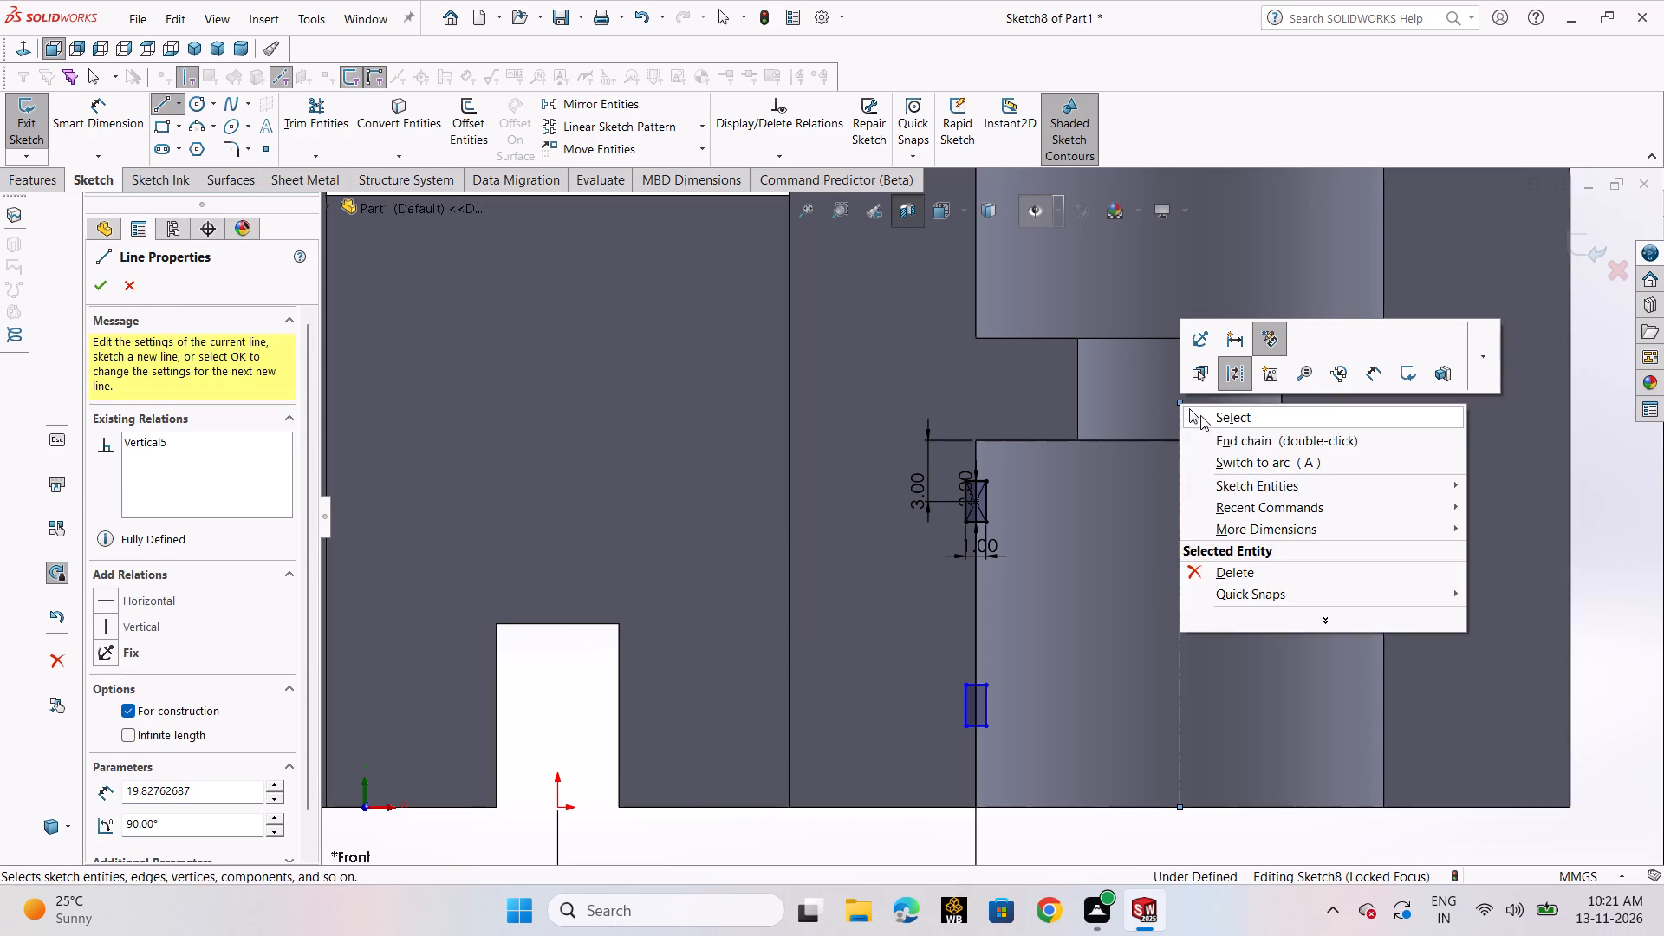
left_click(1204, 420)
Revolve both rectangles 360 degrees around the vertical centerline as a Revolved Boss/Base with merged result.
left_click(59, 185)
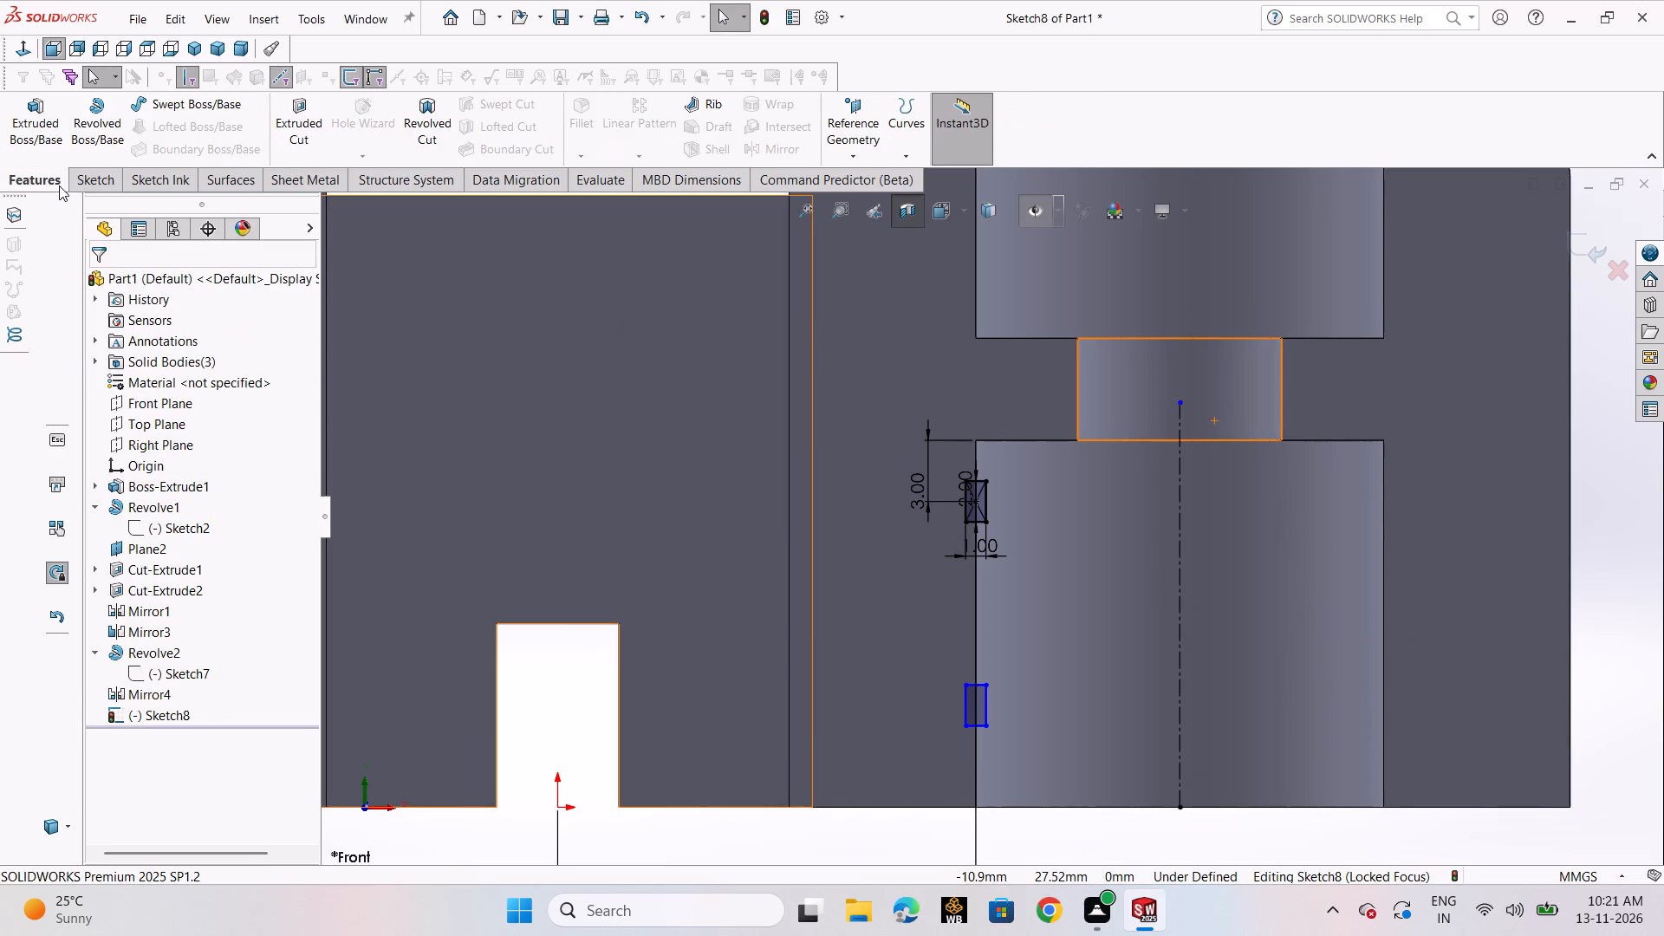
left_click(108, 127)
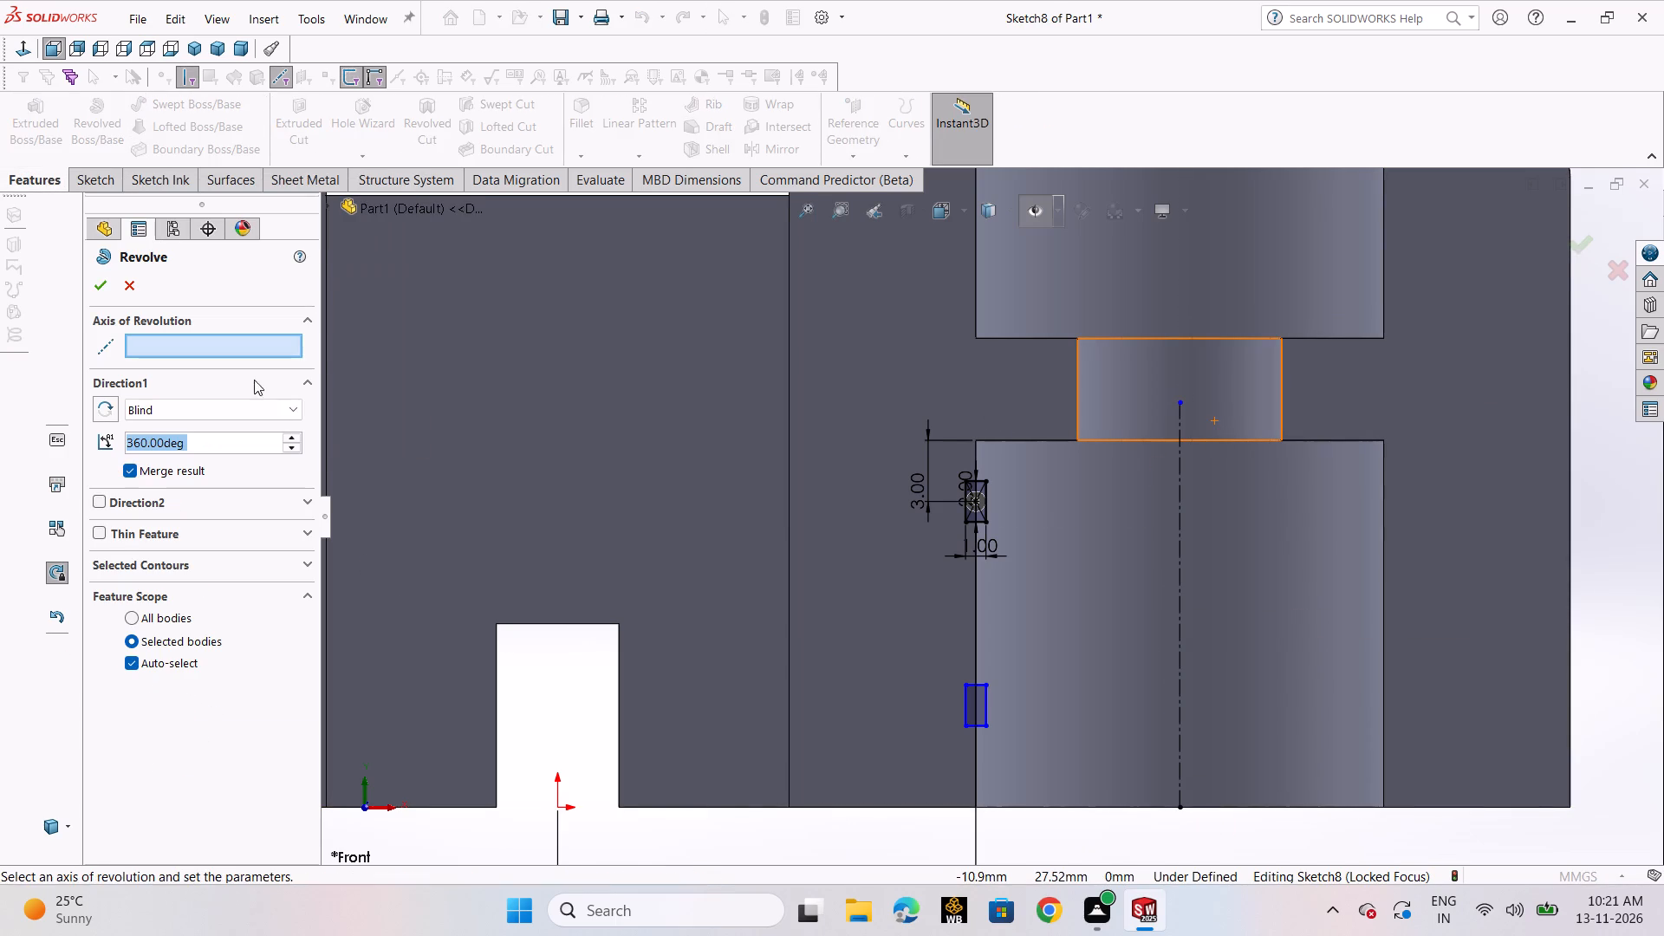
left_click(1176, 552)
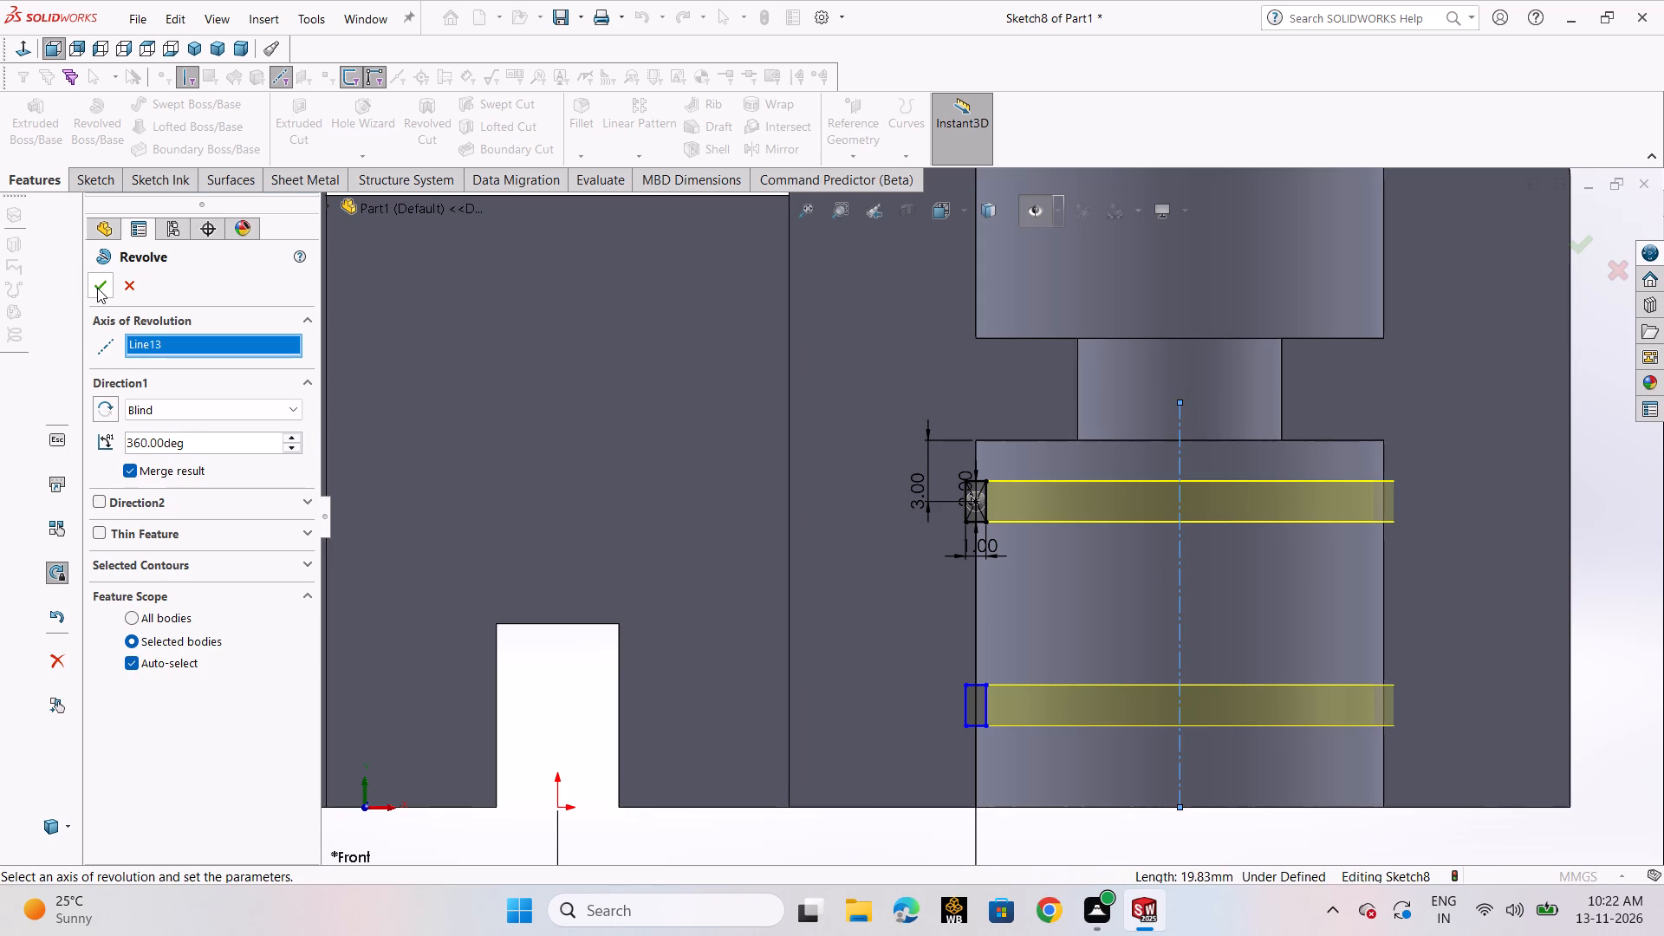
left_click(97, 288)
scroll(627, 646, "up", 3)
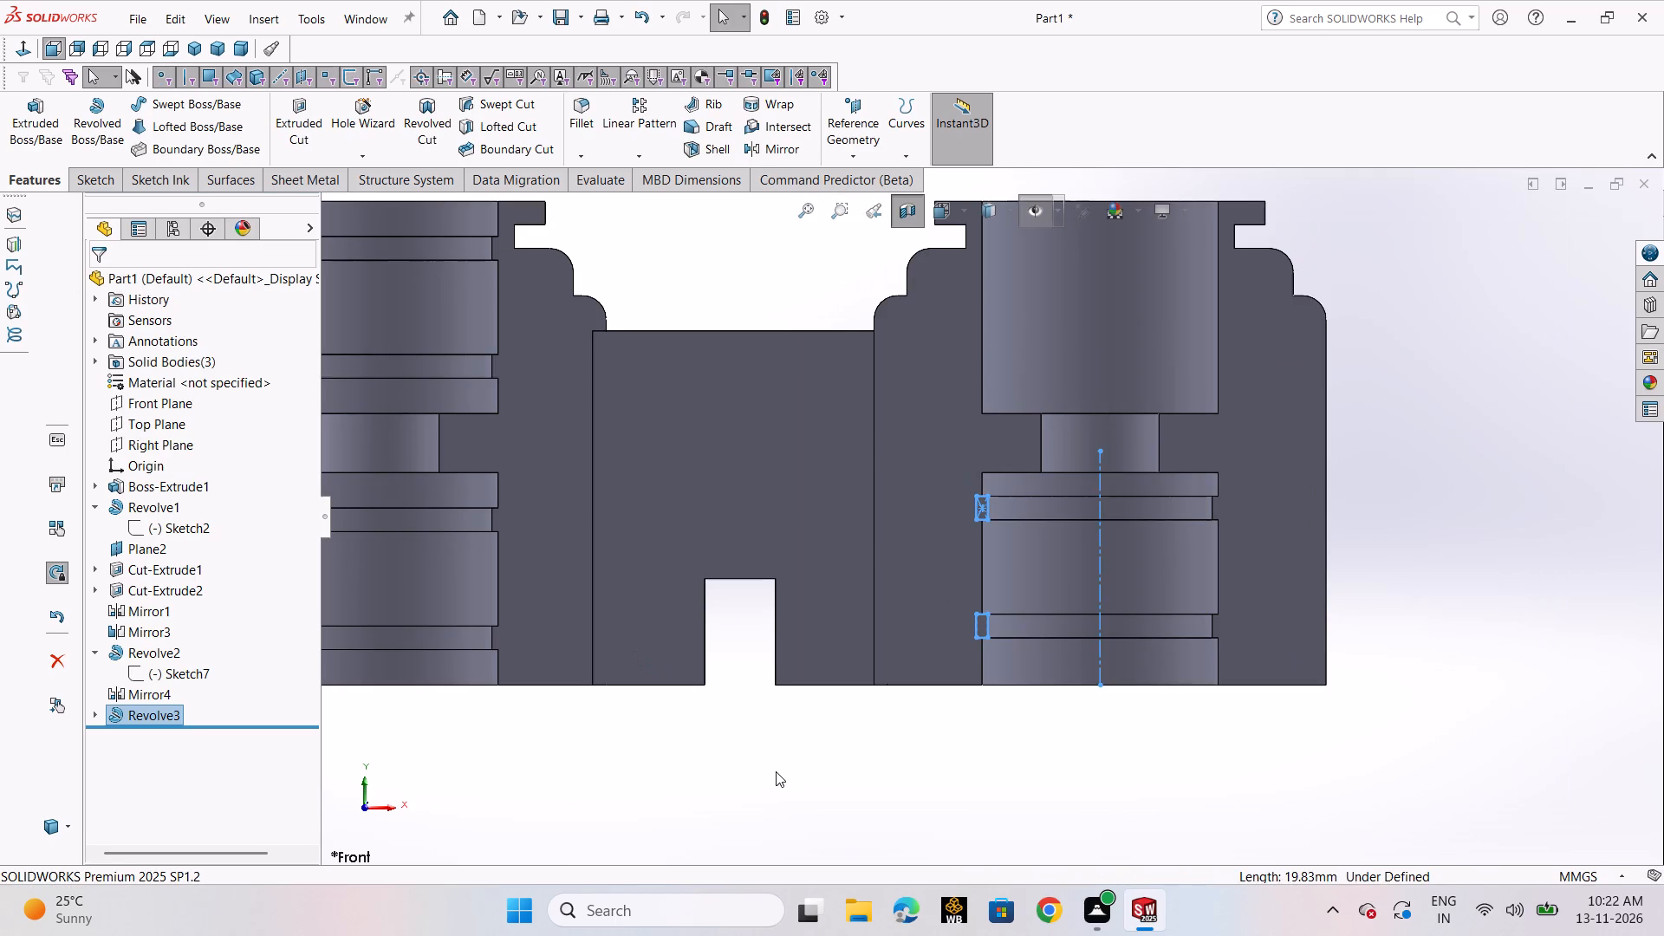
left_click(776, 771)
Turn off the section view and switch to hidden lines visible to examine the ring geometry inside both bores.
scroll(861, 701, "up", 2)
middle_click_drag(1225, 500, 1222, 608)
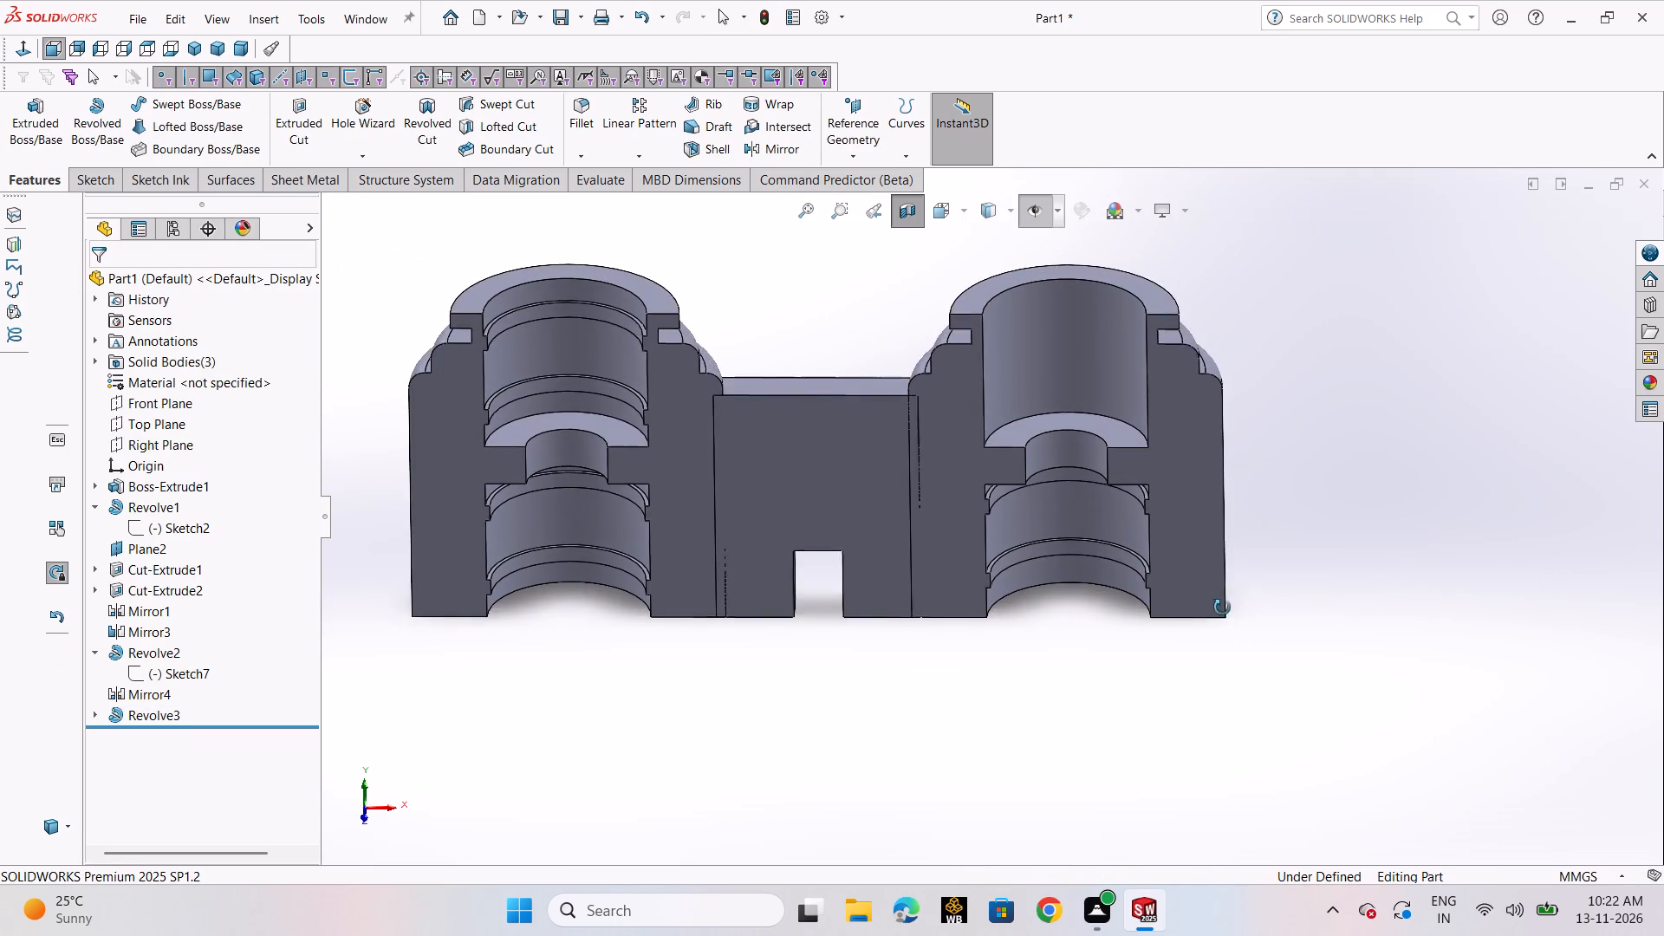
middle_click_drag(1222, 608, 1224, 595)
scroll(1224, 595, "up", 1)
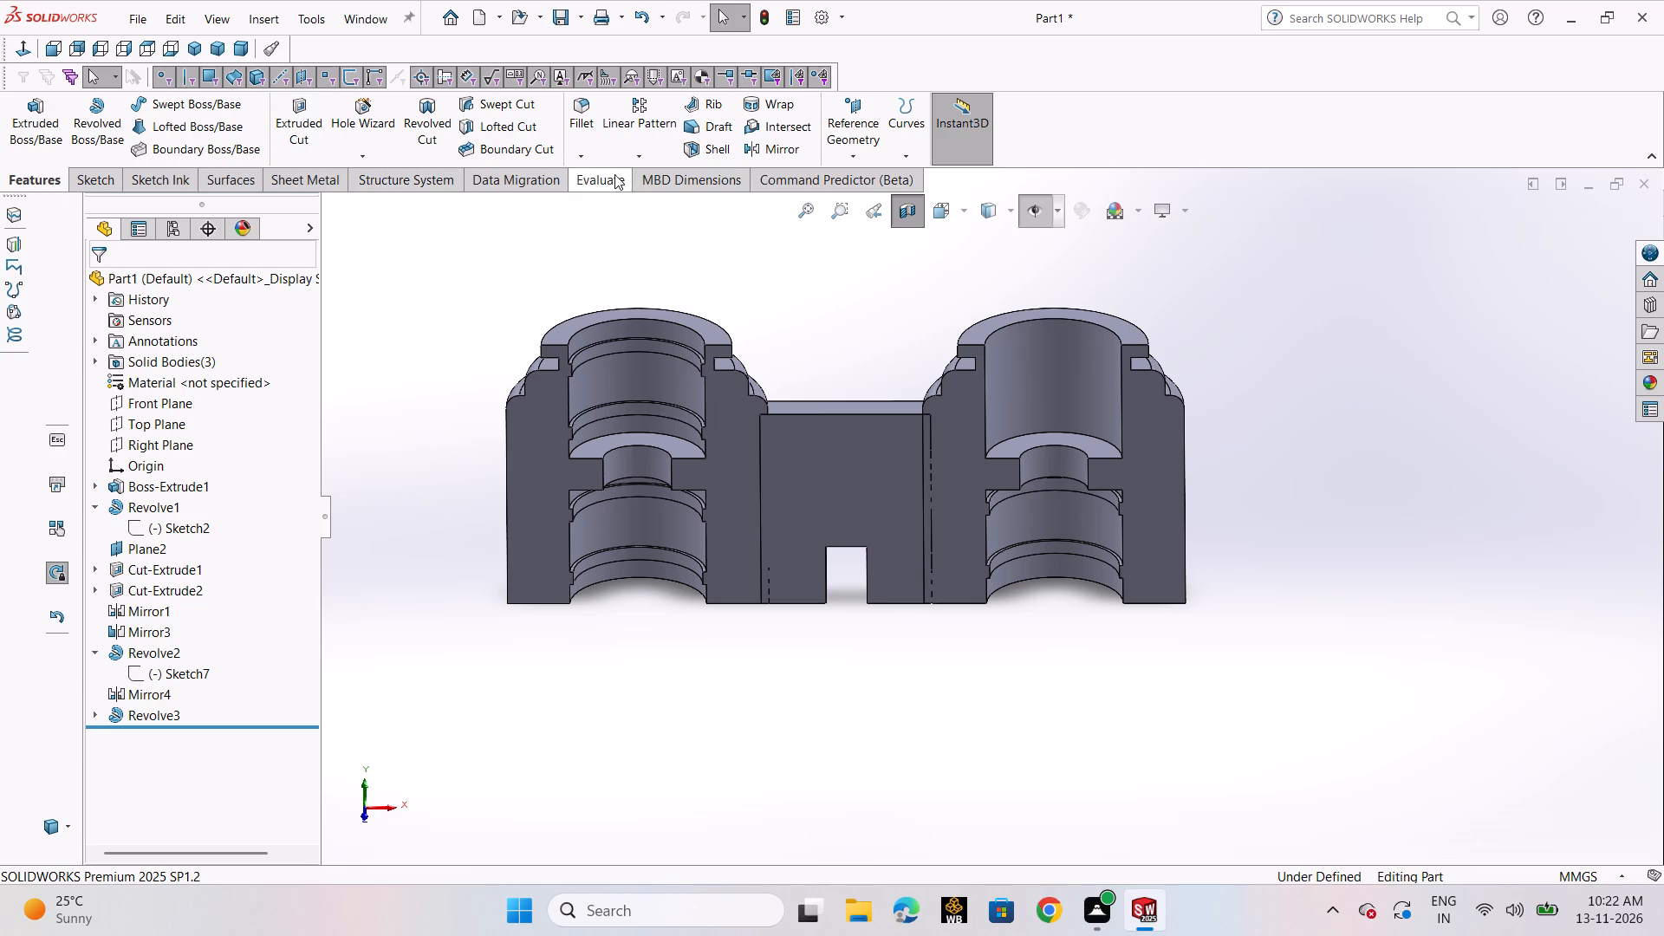
left_click(909, 218)
left_click(914, 328)
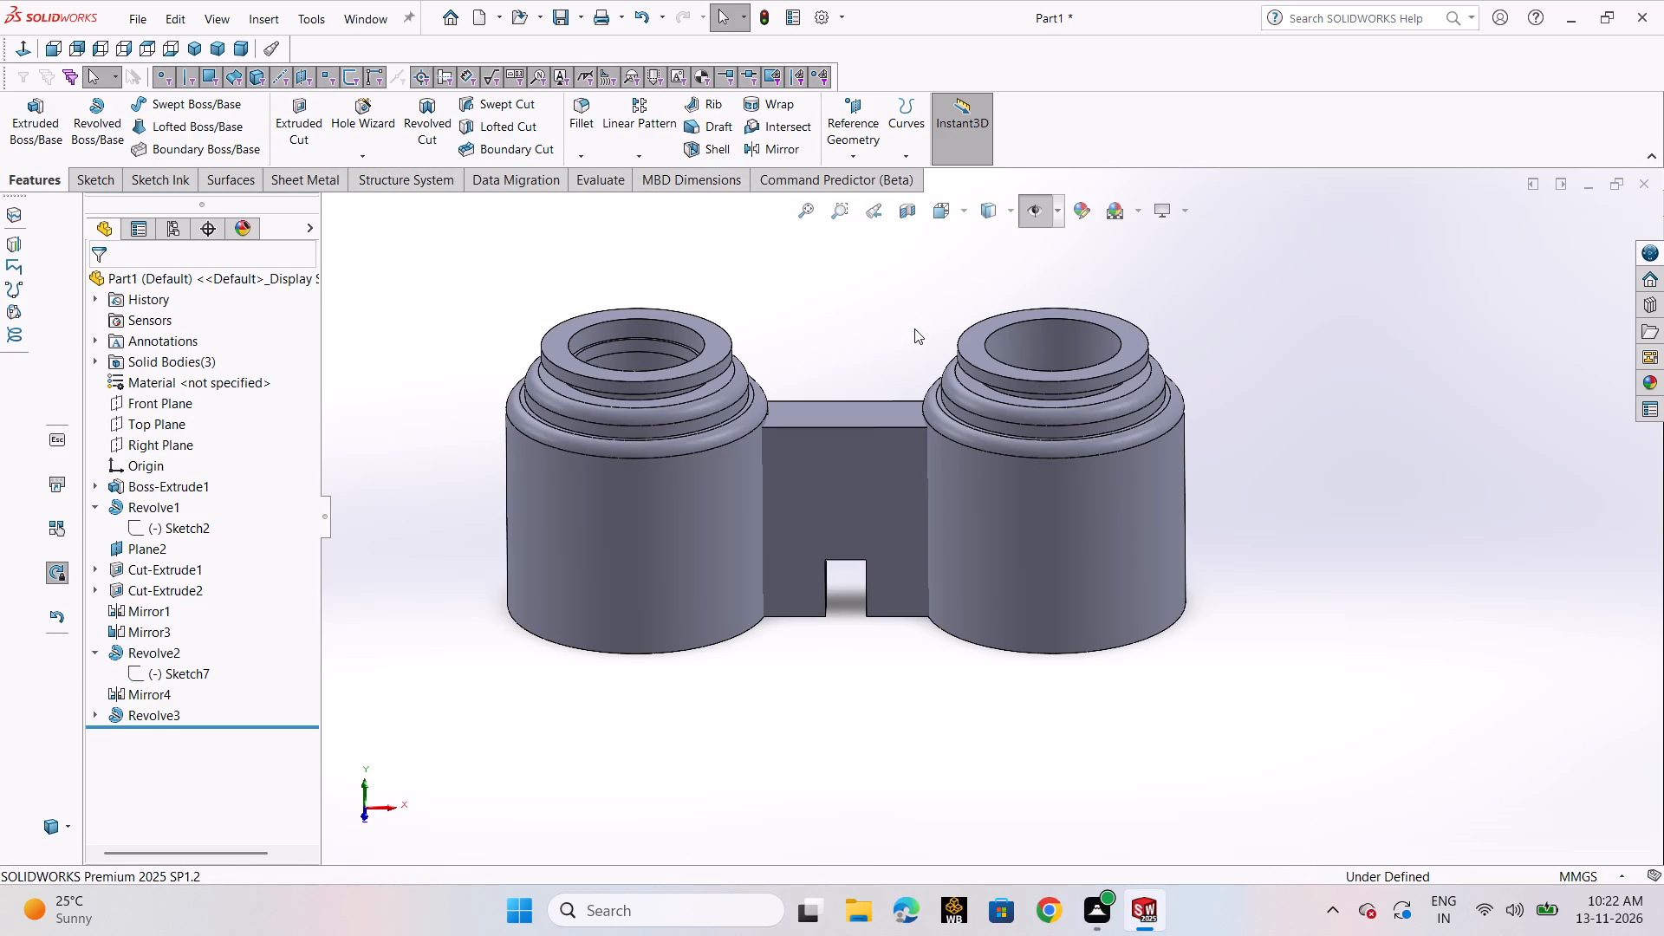
left_click(1011, 219)
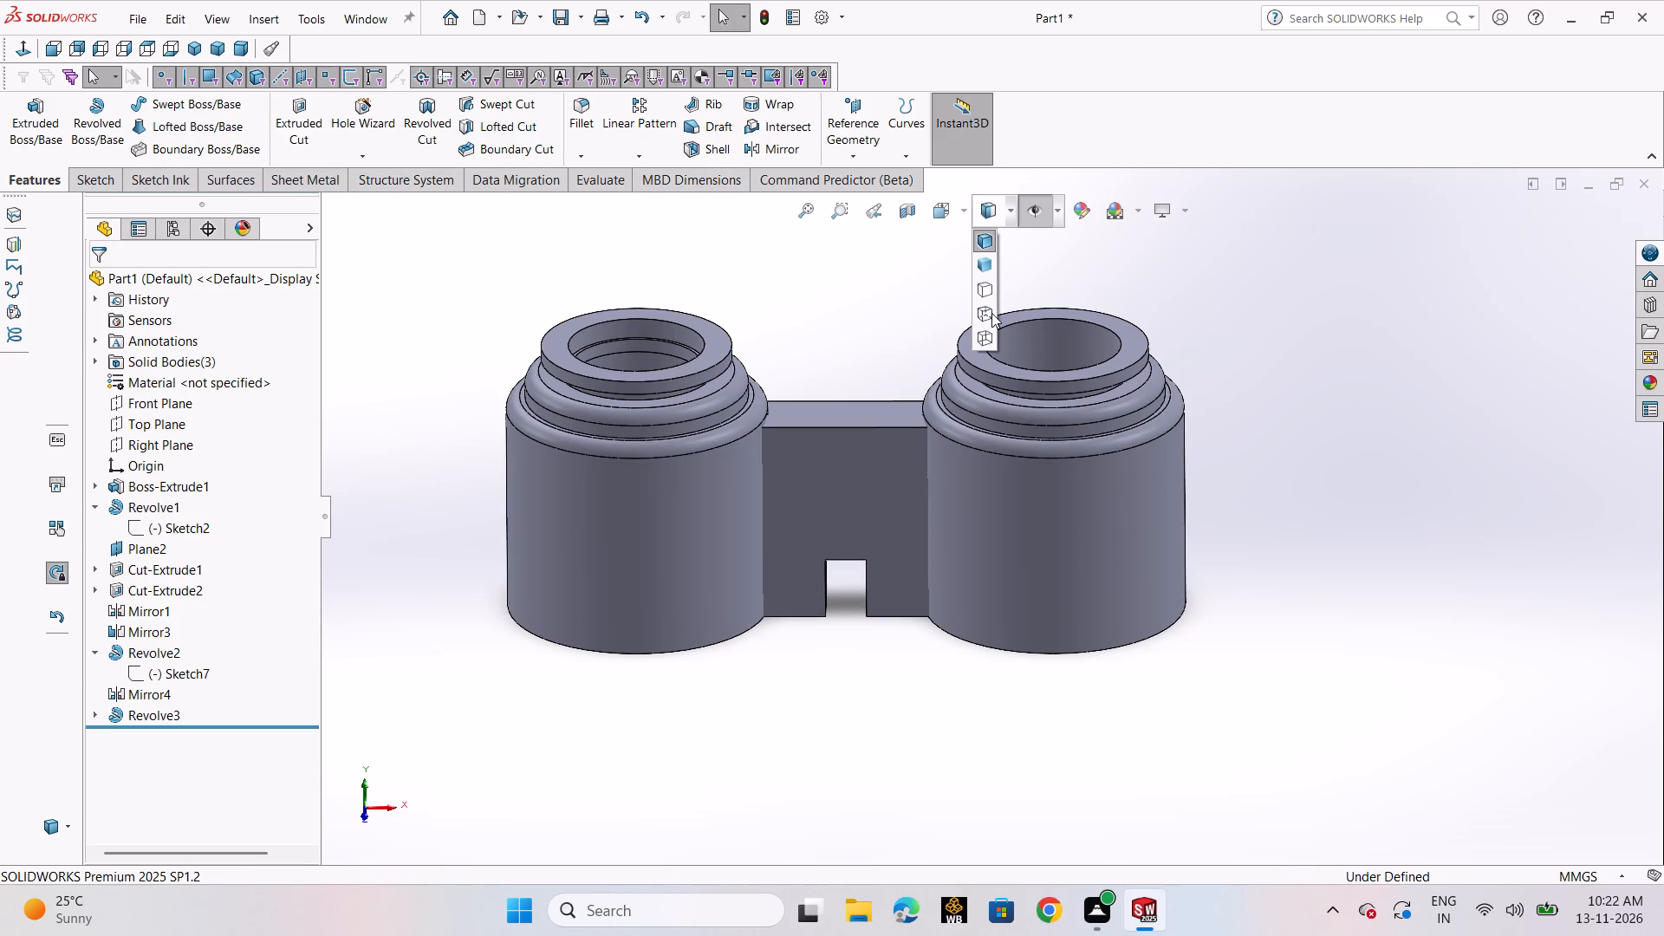
left_click(991, 313)
middle_click_drag(926, 623, 920, 512)
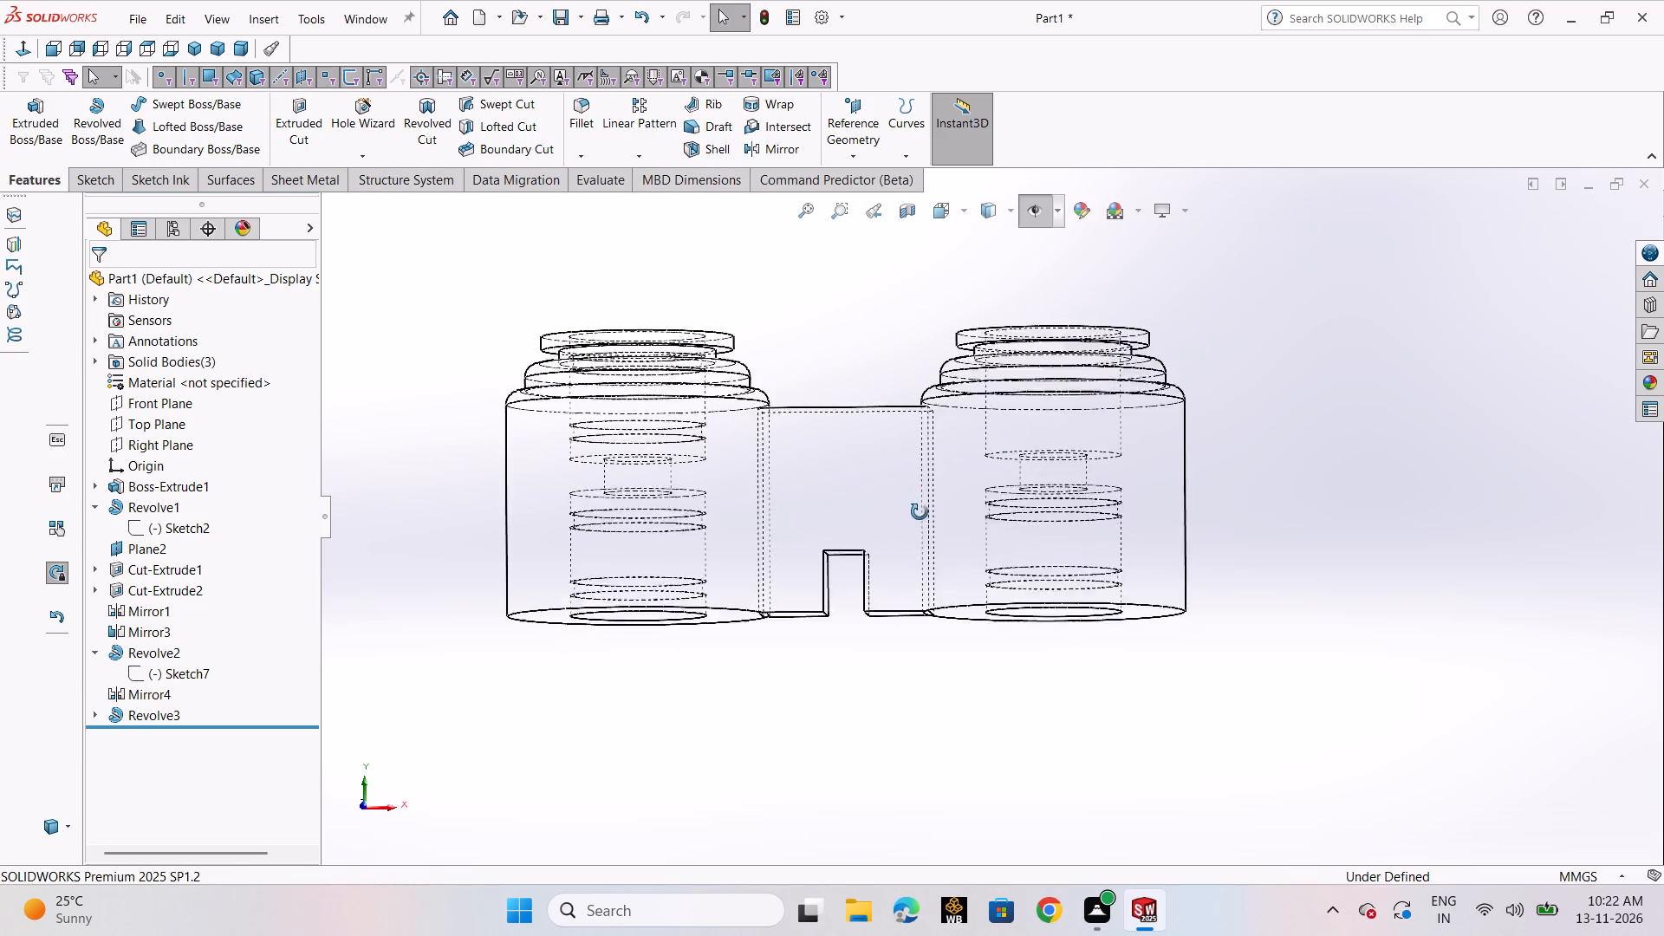
middle_click_drag(920, 512, 913, 536)
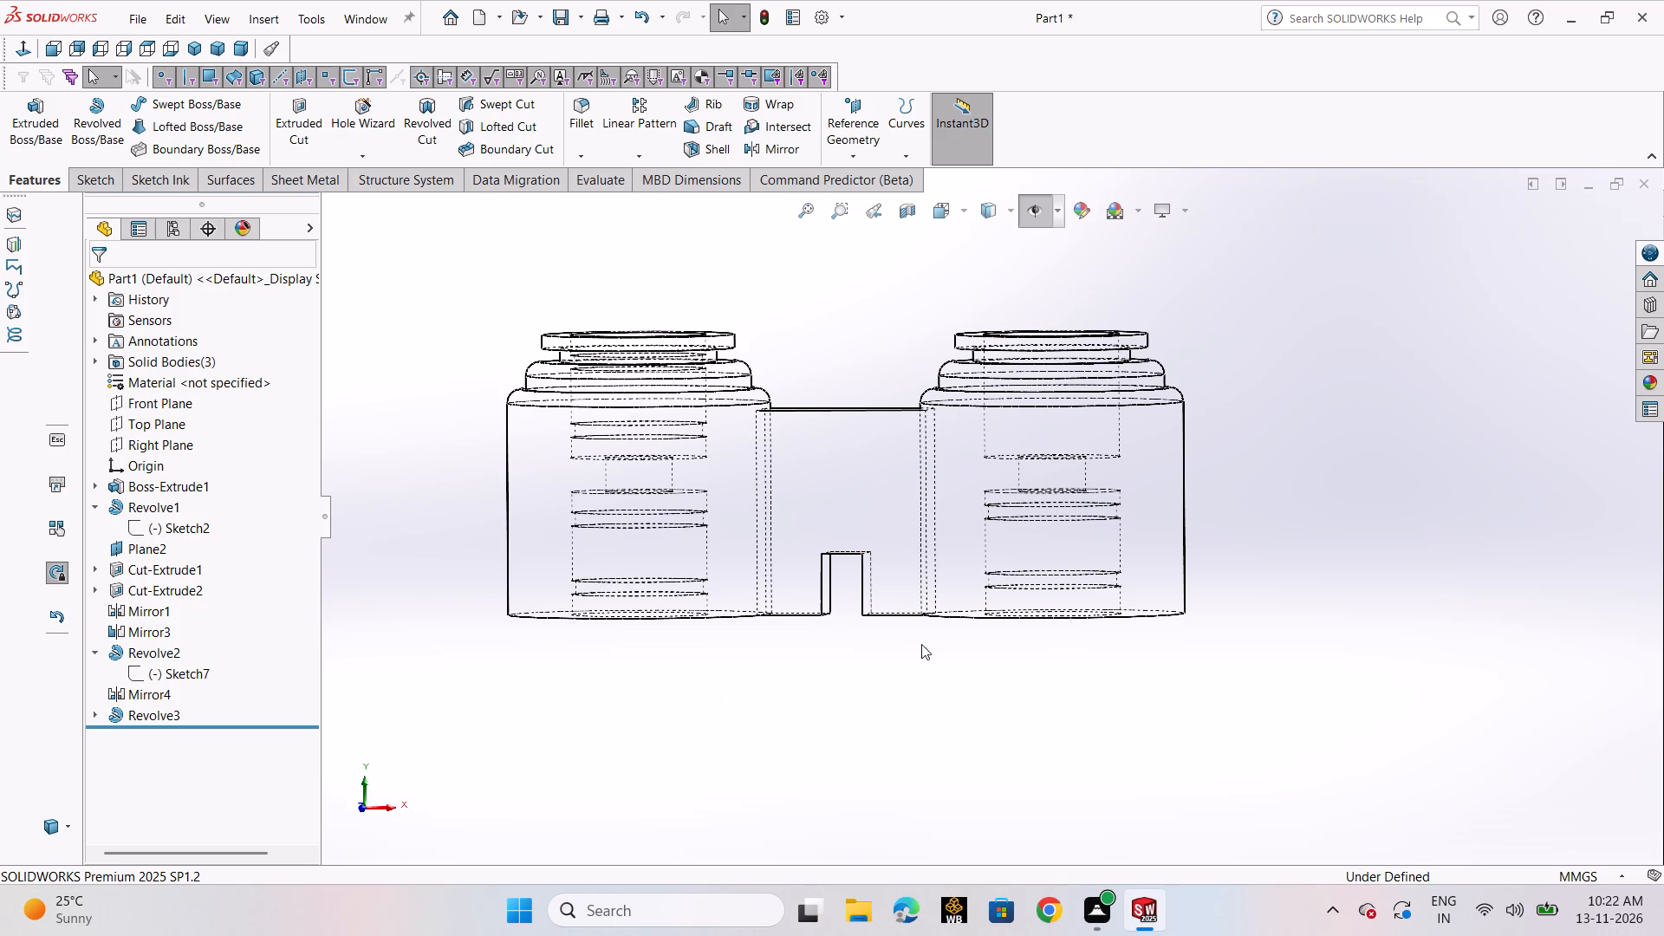
scroll(1069, 518, "down", 3)
scroll(1145, 512, "down", 2)
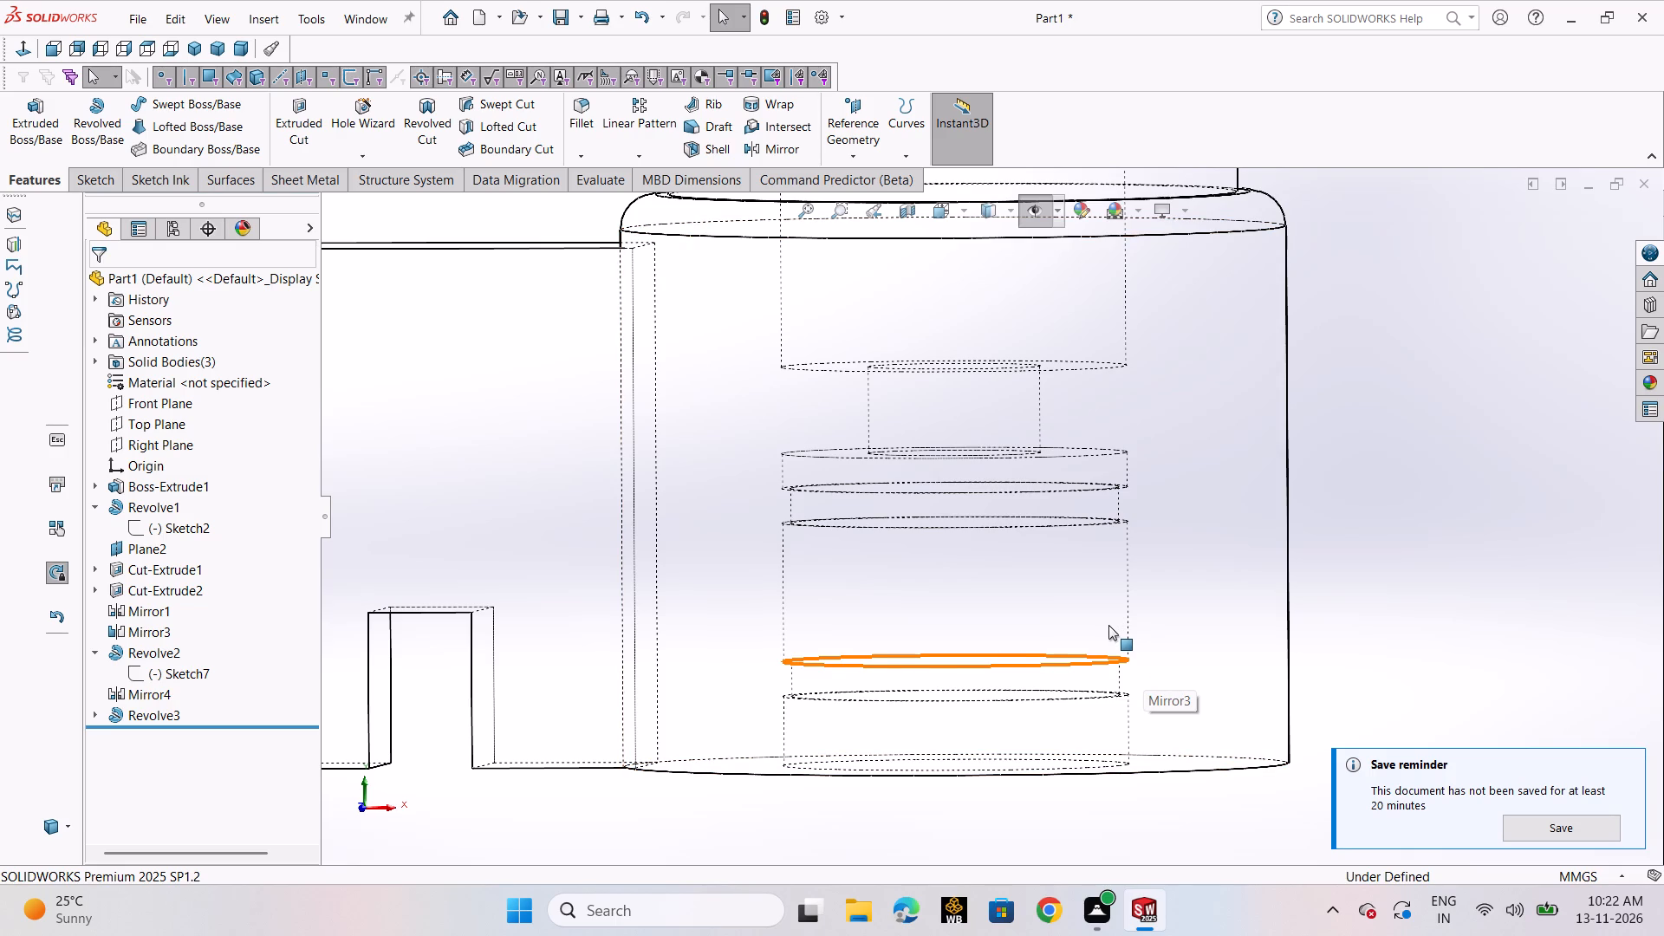
Restore the shaded-with-edges display and reopen Revolve3's Sketch8 for editing.
left_click(91, 712)
left_click(146, 732)
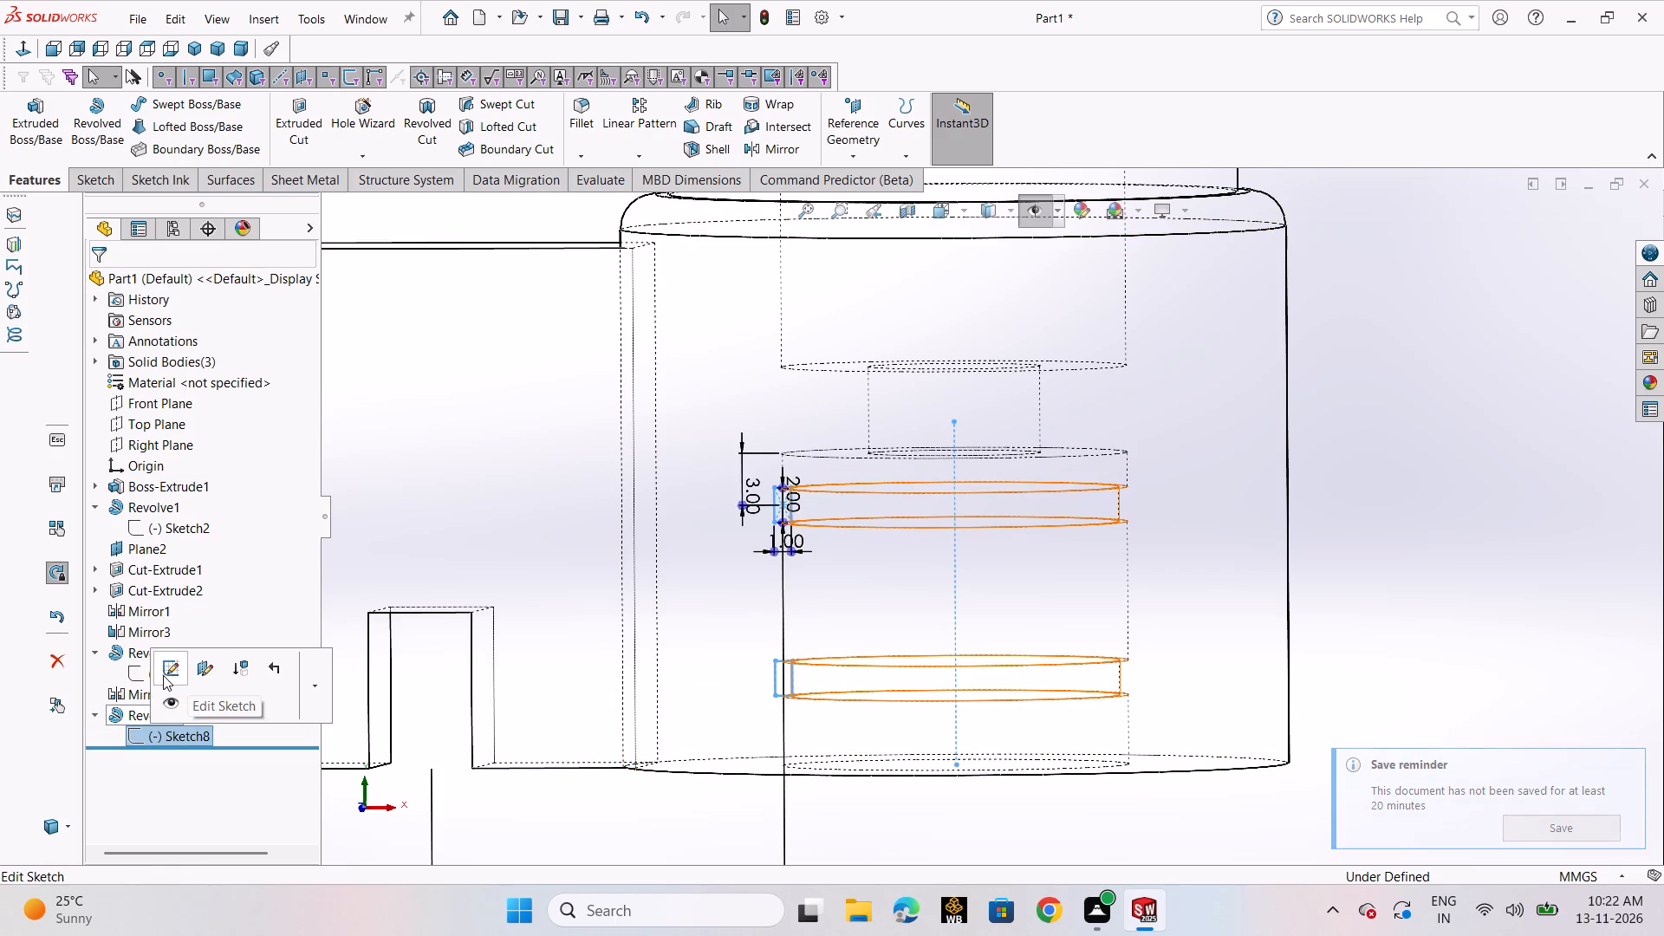
left_click(1011, 211)
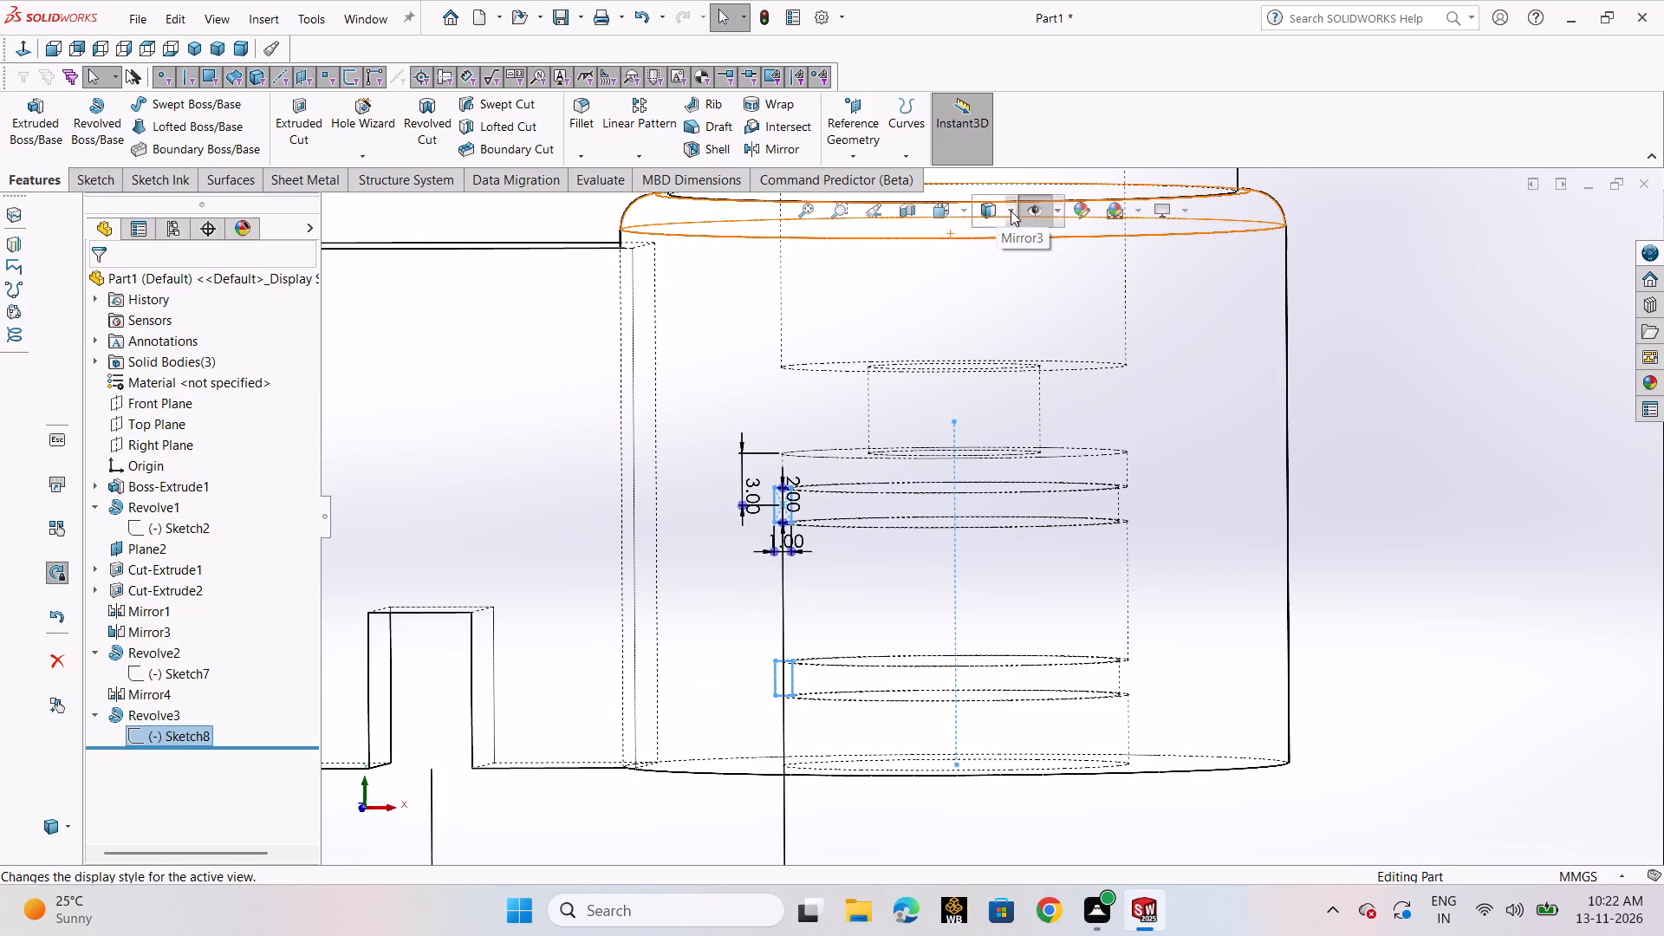
left_click(991, 243)
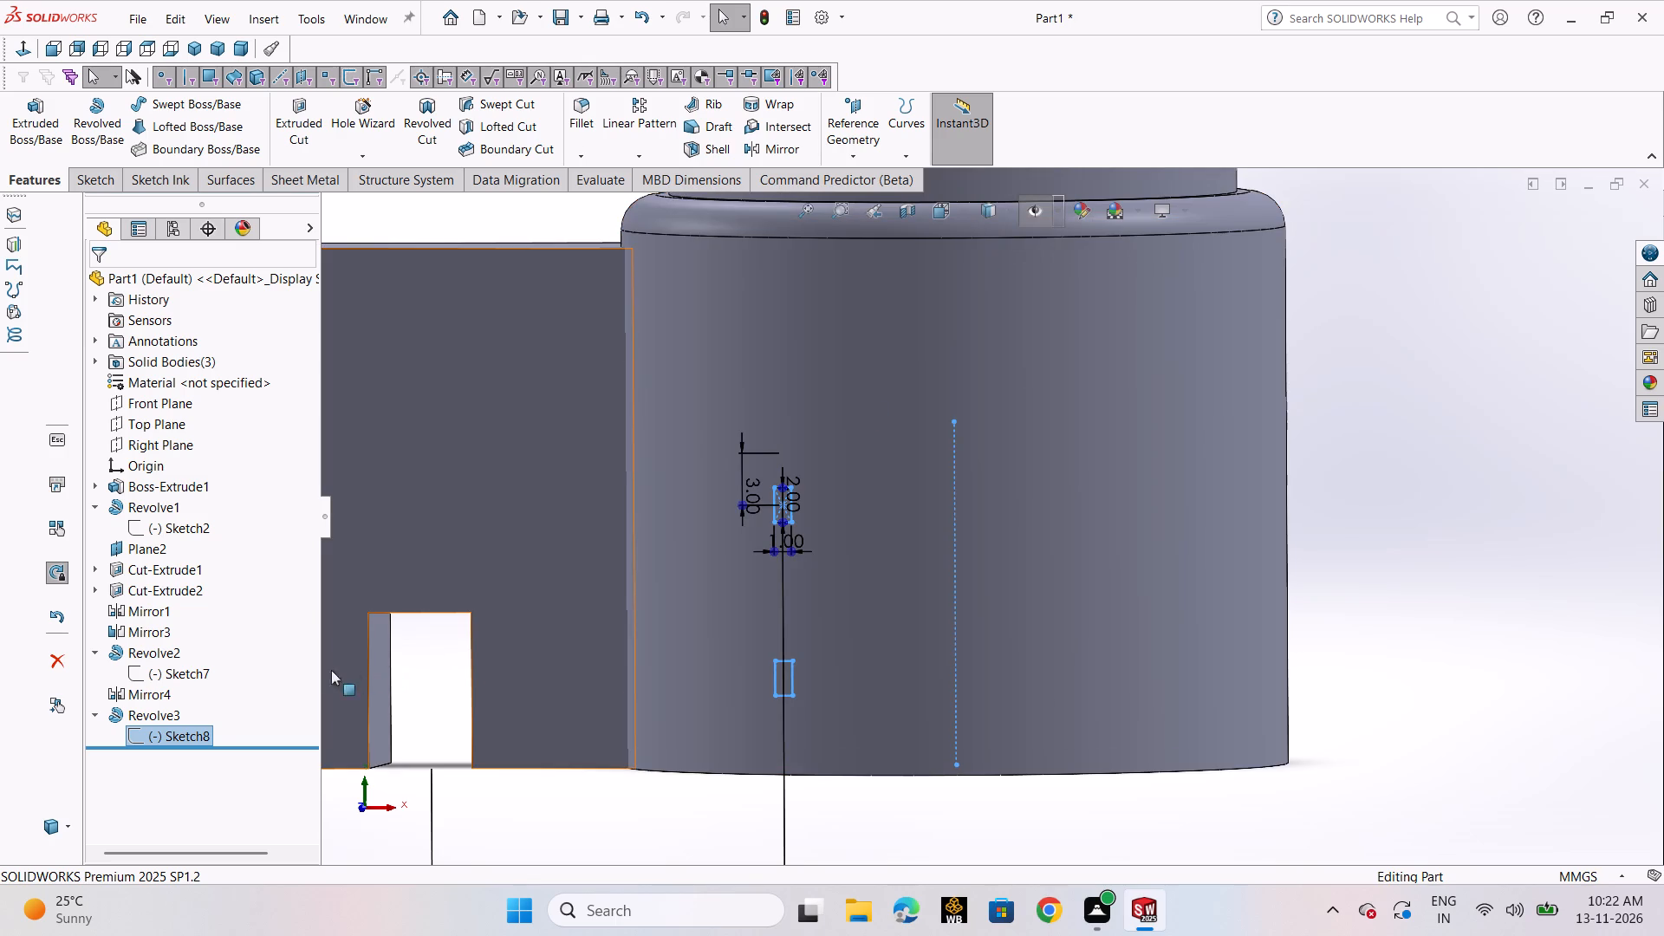
left_click(201, 731)
left_click(224, 670)
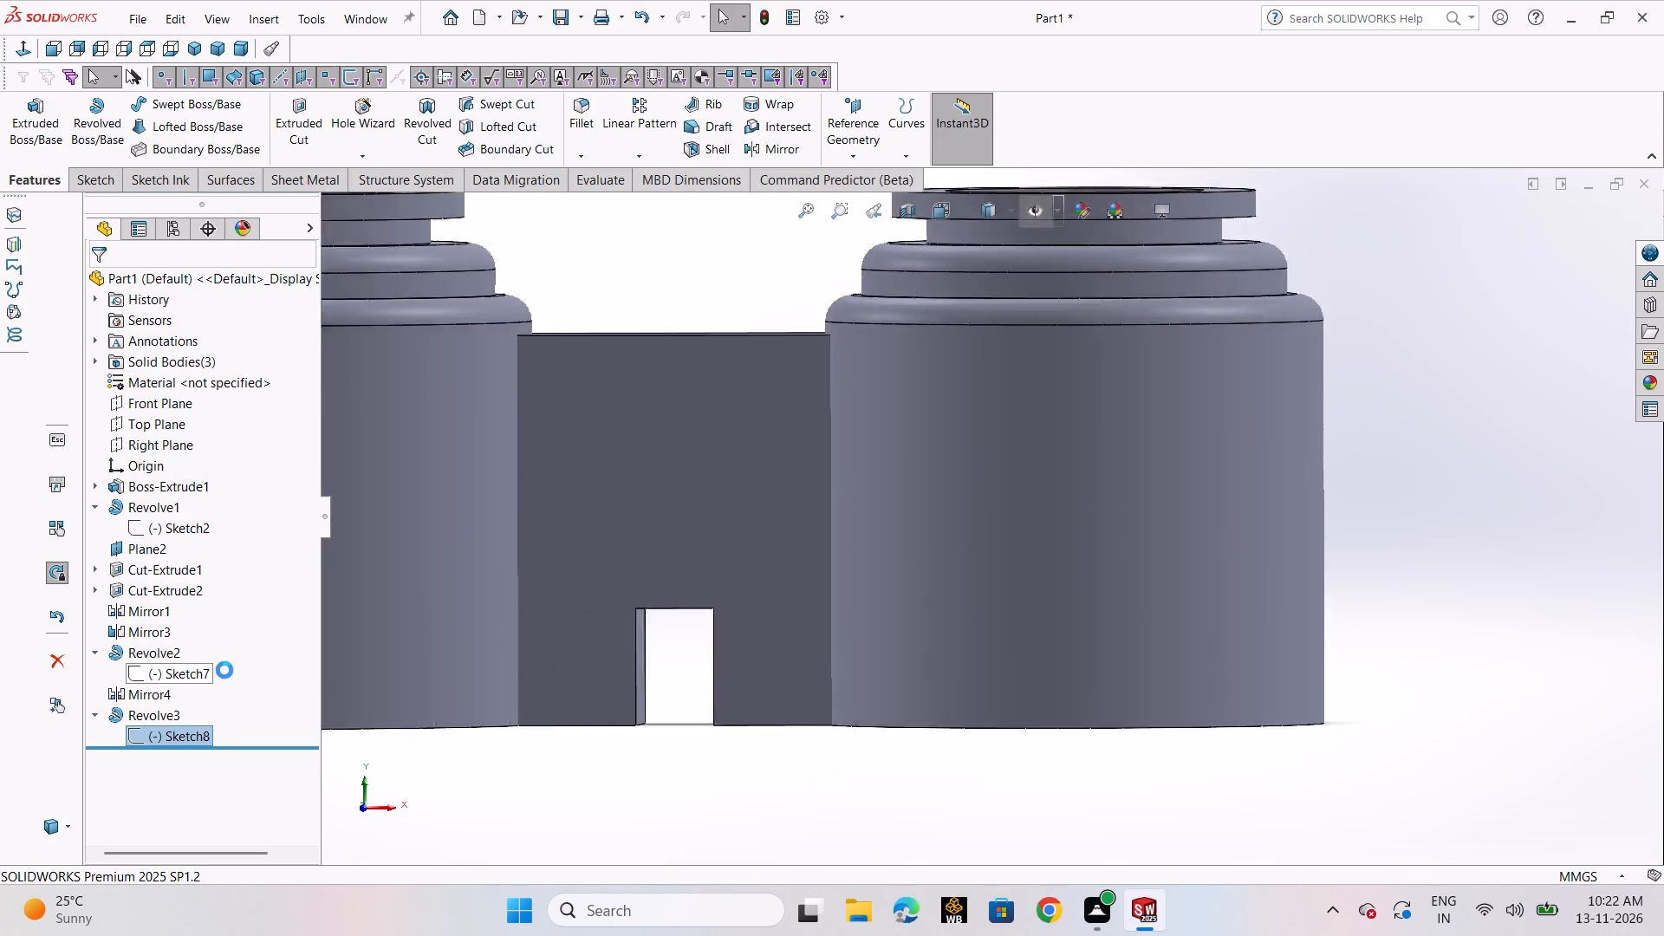
Apply a planar section view through the Front Plane at 0 mm offset to expose the bores while editing Sketch8.
scroll(1200, 569, "down", 5)
scroll(1011, 530, "down", 7)
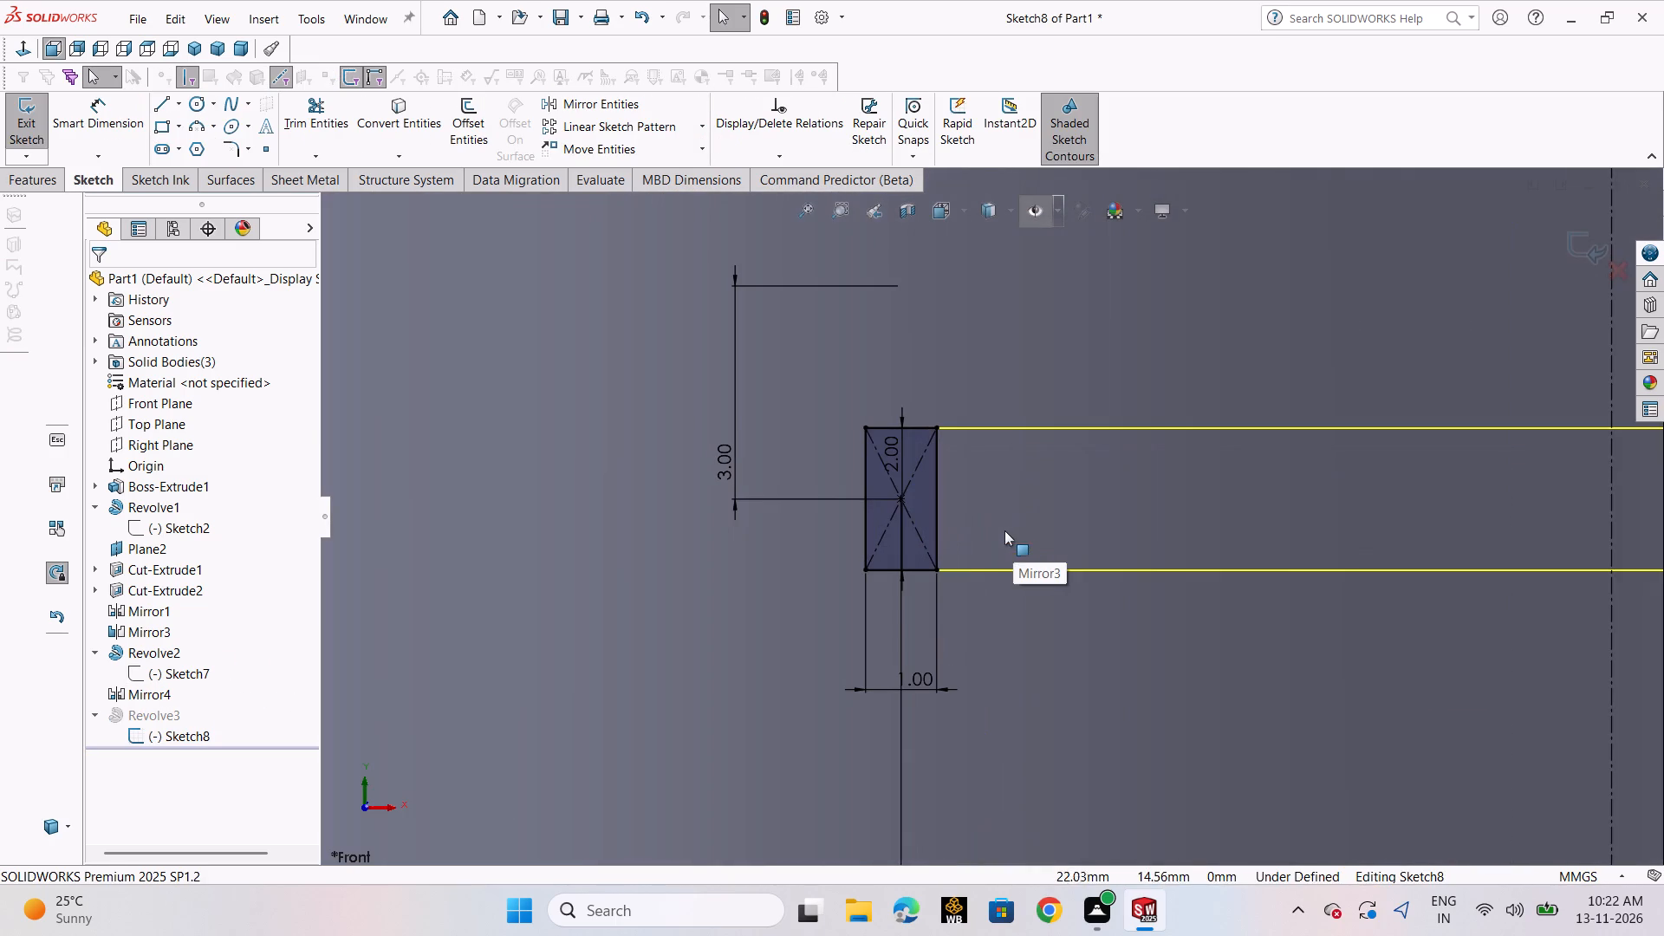
scroll(960, 548, "up", 2)
scroll(960, 548, "down", 1)
scroll(960, 548, "up", 2)
scroll(972, 535, "down", 1)
scroll(972, 535, "up", 6)
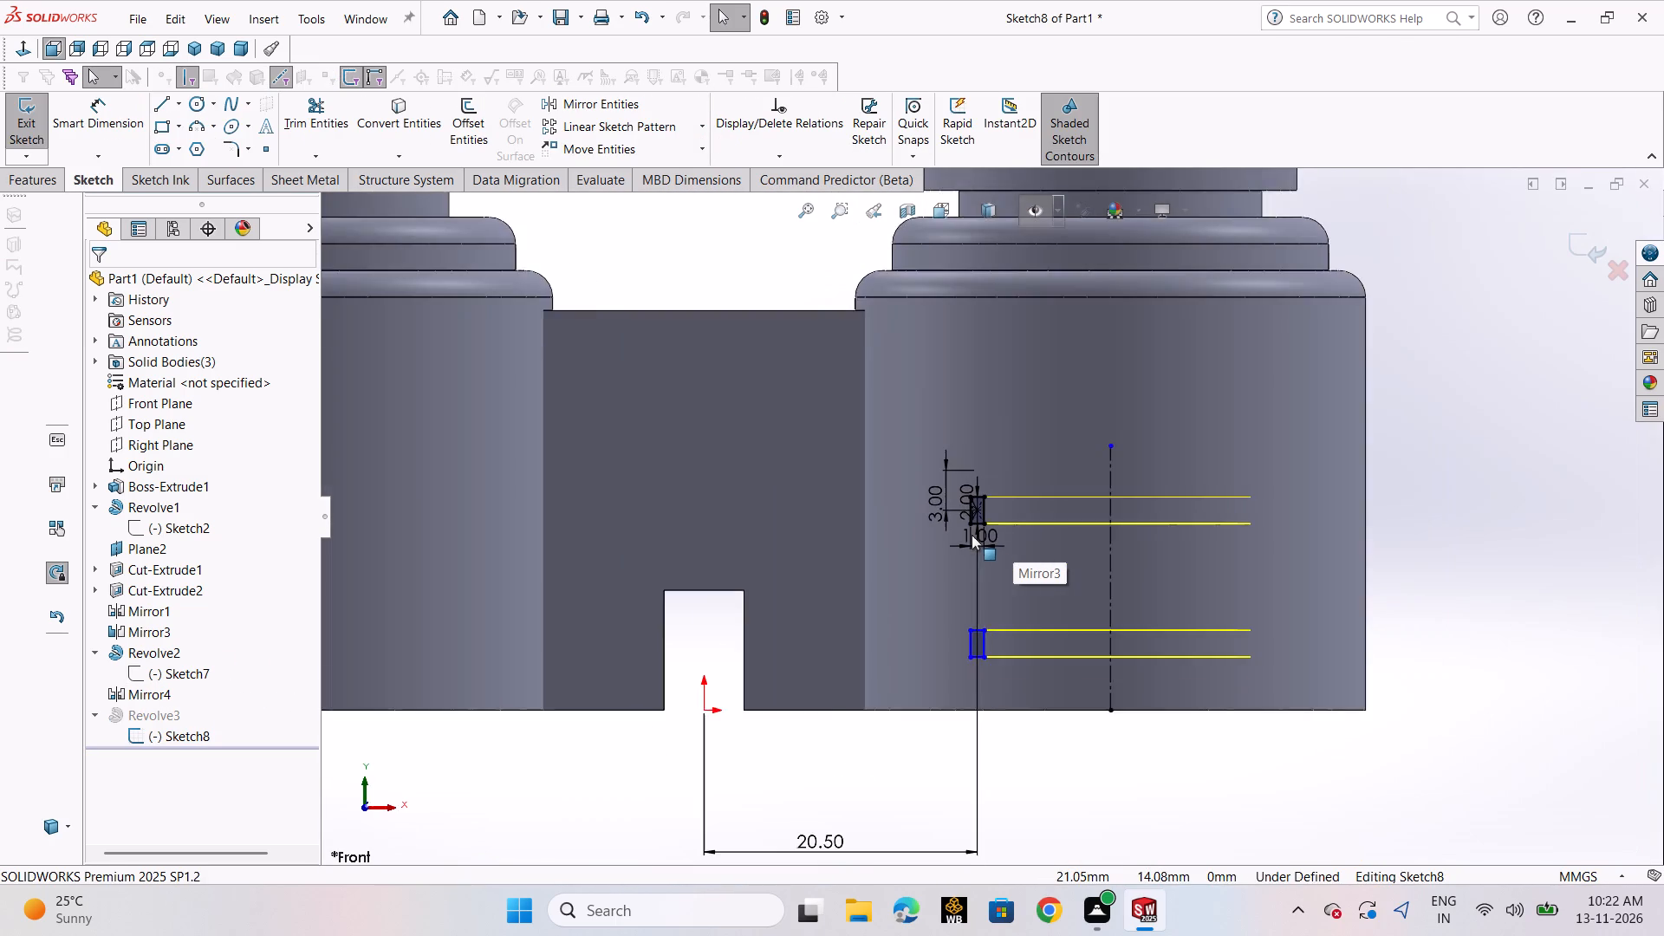
scroll(972, 535, "up", 4)
left_click(910, 211)
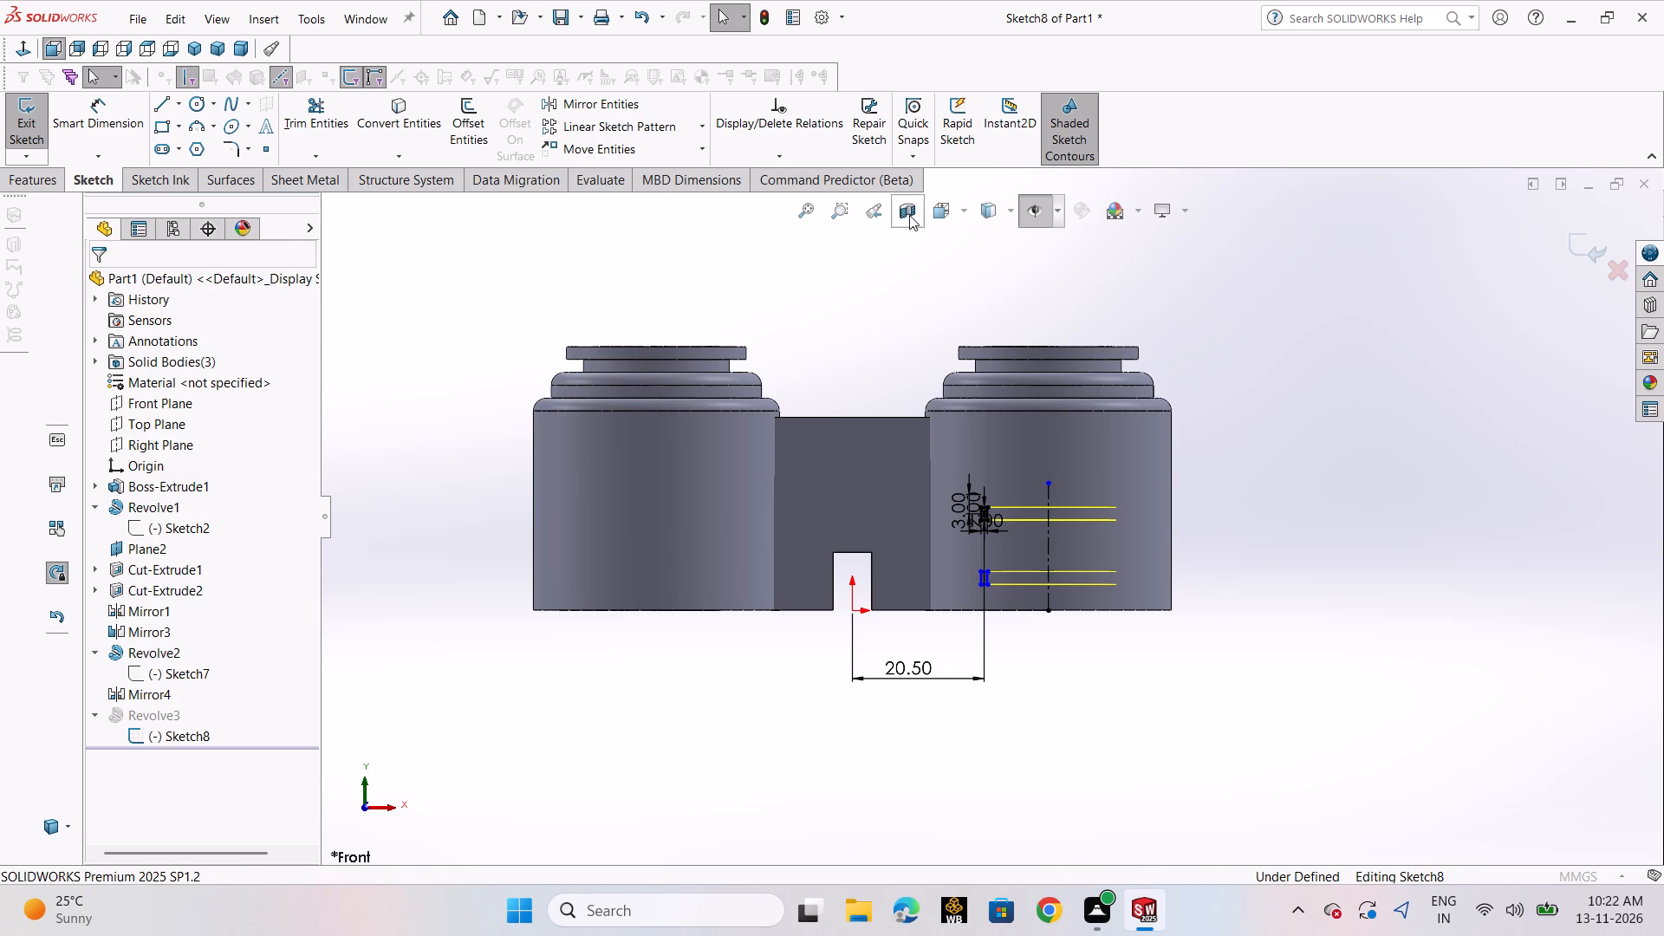
scroll(1020, 535, "down", 4)
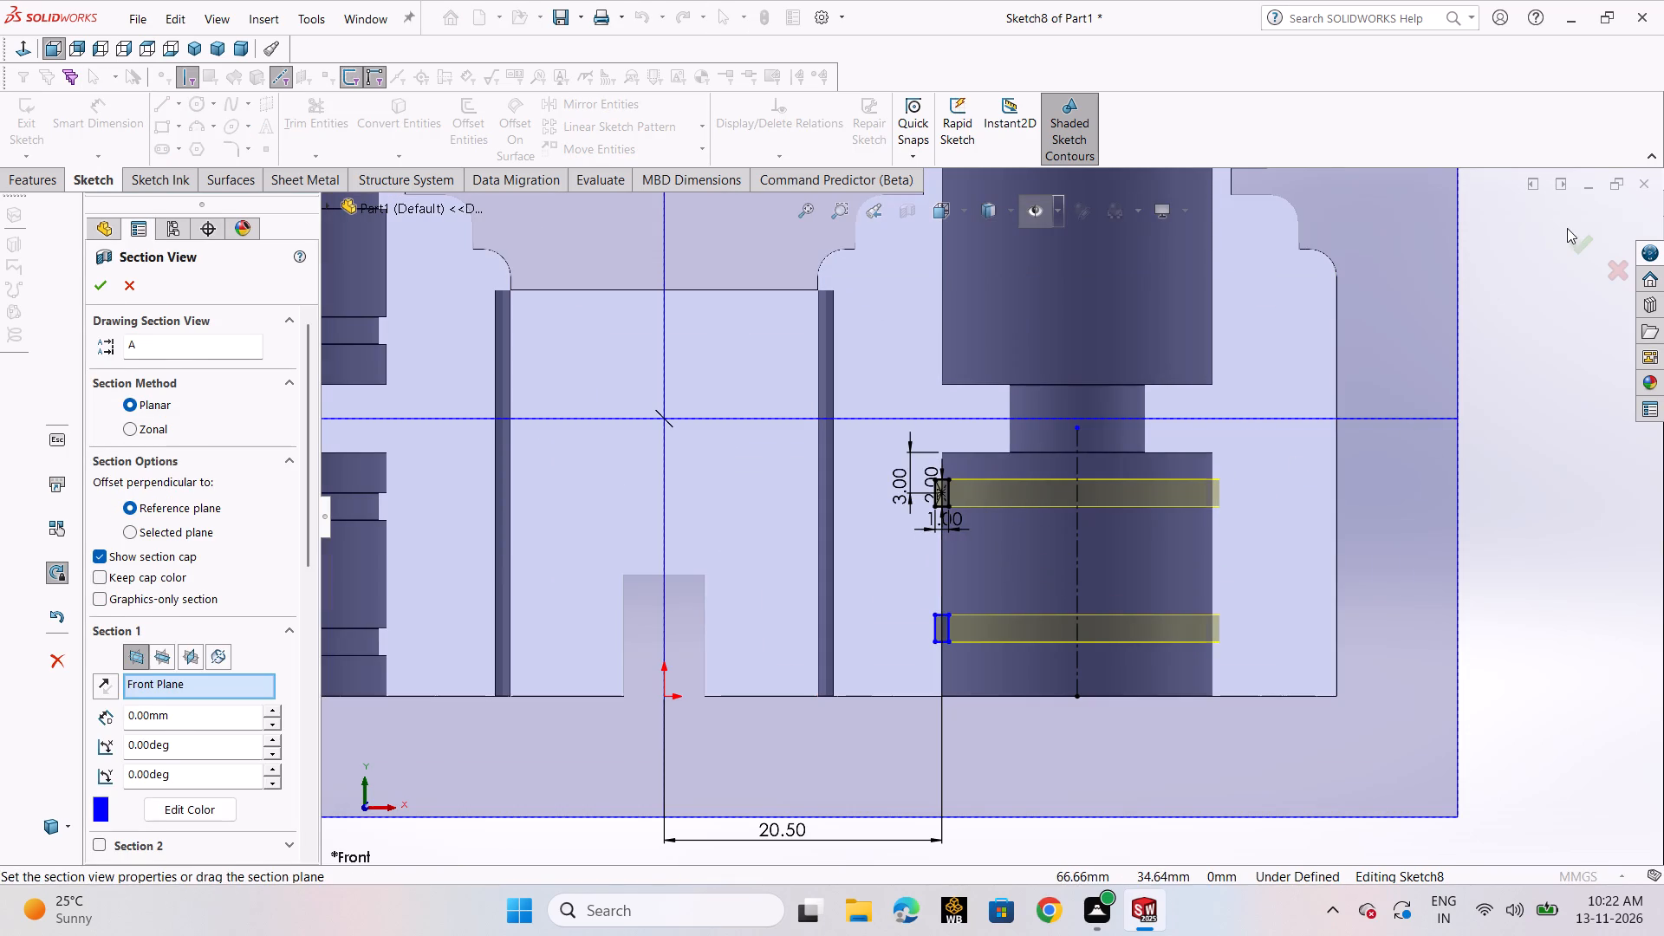
left_click(1569, 235)
left_click(1394, 568)
Delete the upper rectangle's horizontal width dimension in Sketch8.
scroll(1111, 528, "down", 4)
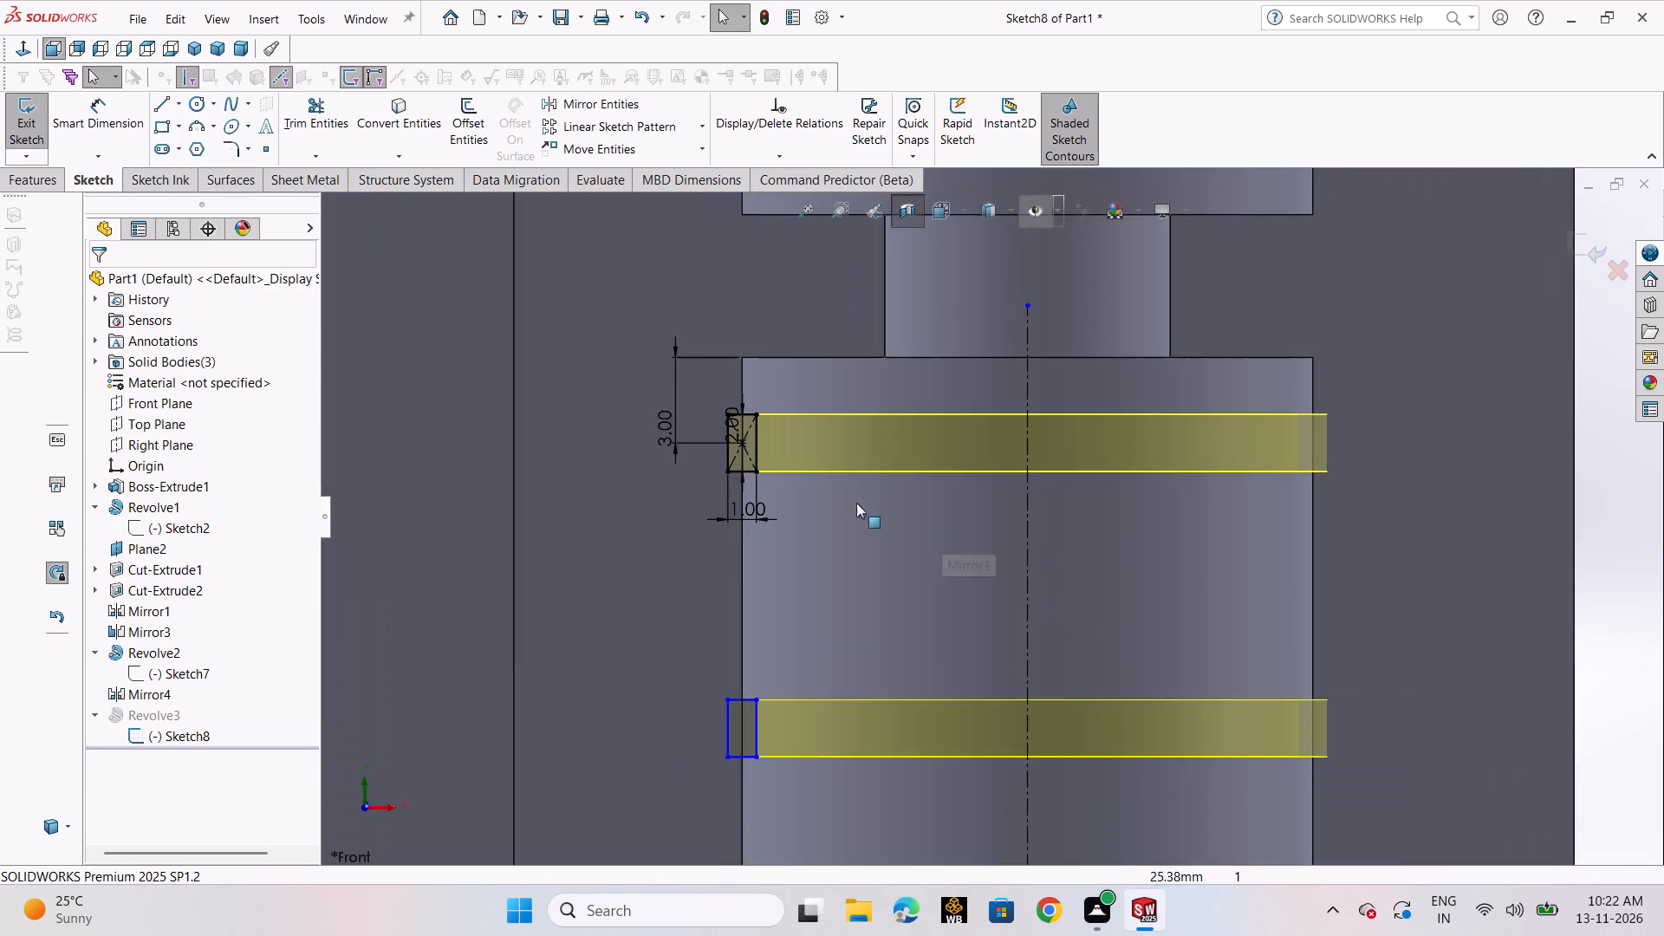
scroll(826, 486, "down", 2)
scroll(724, 445, "down", 5)
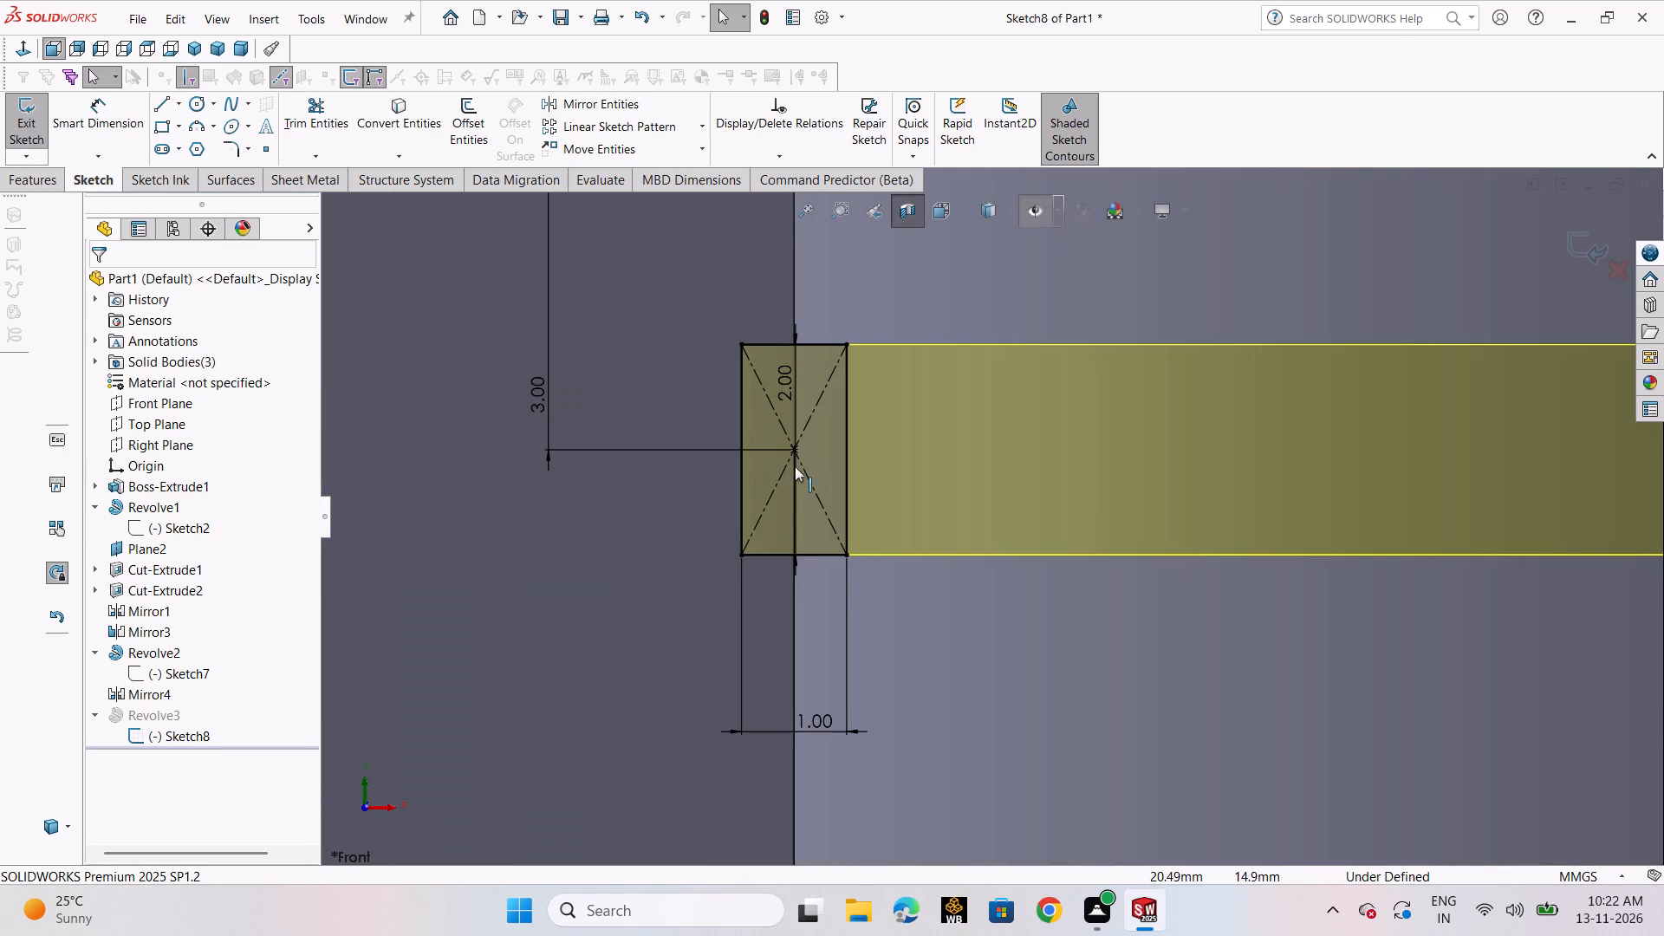
left_click(816, 720)
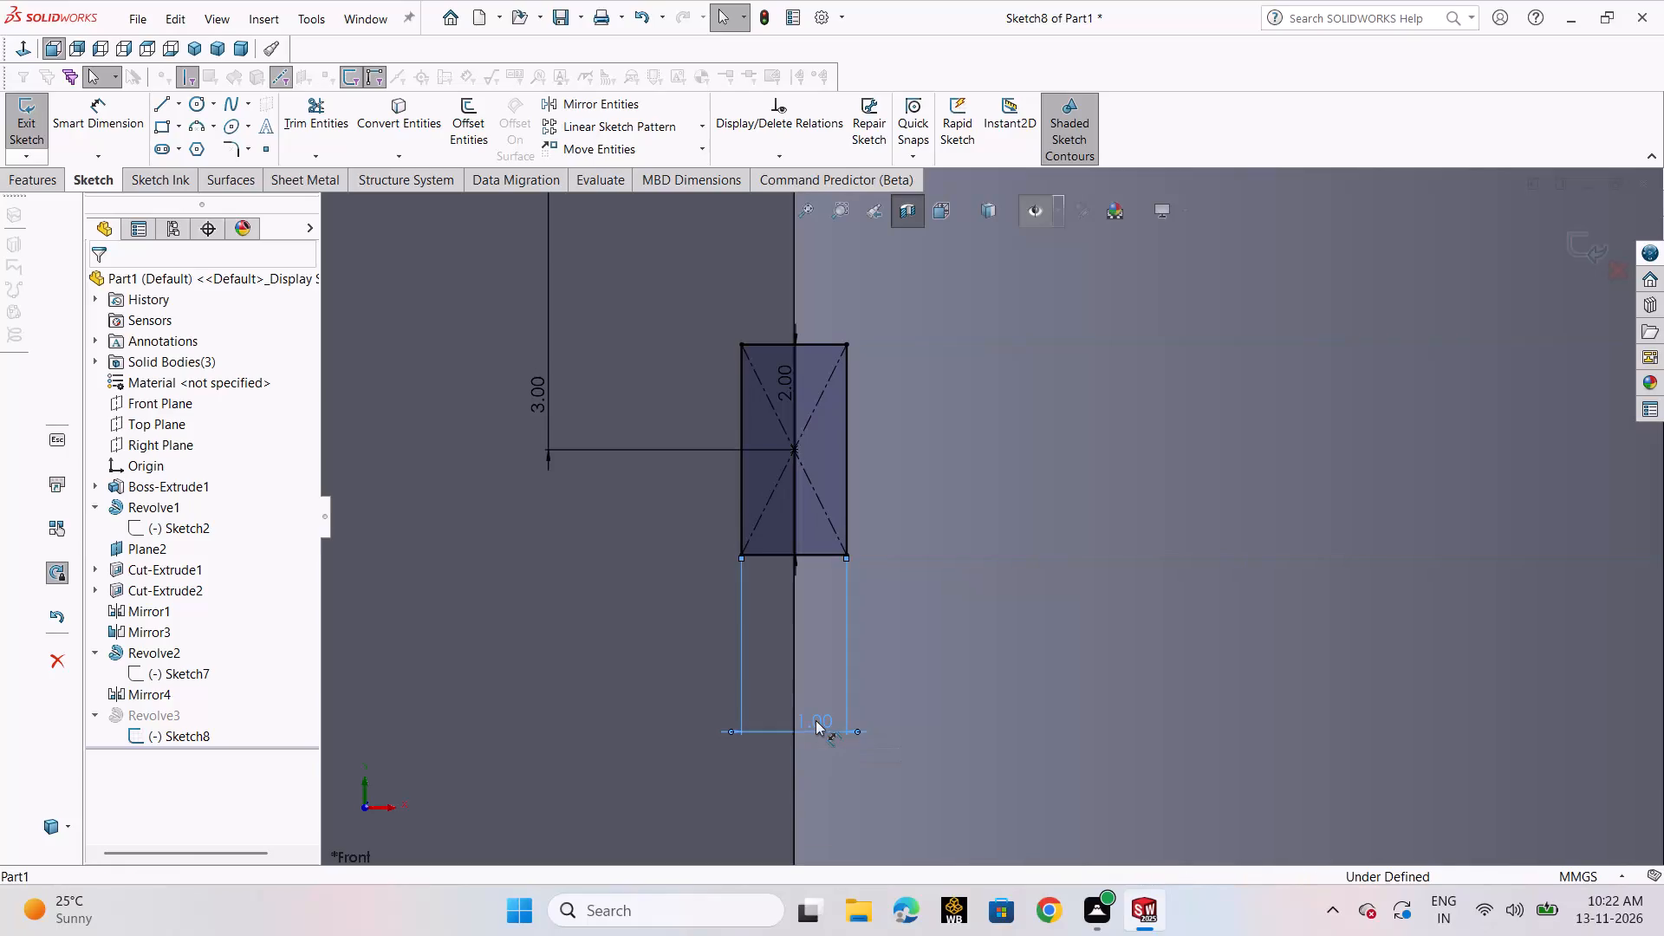
key("Delete")
Dimension the horizontal distance from the upper rectangle's left side to its centre, placed below it, accepting the current value.
left_click(121, 130)
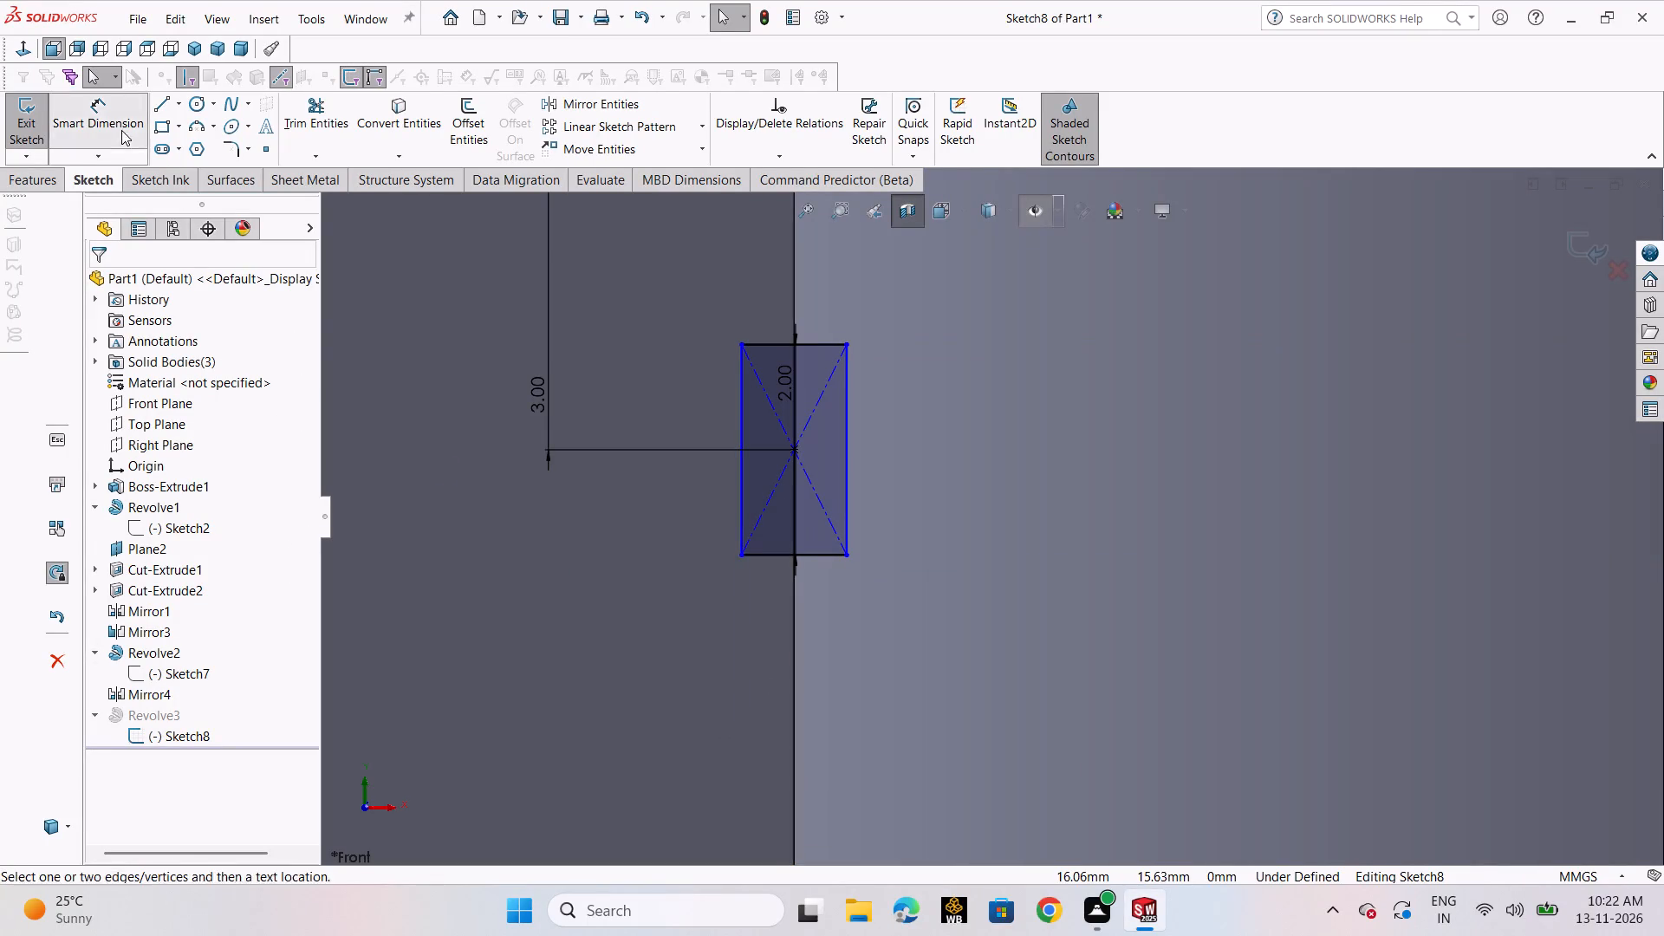
left_click(742, 479)
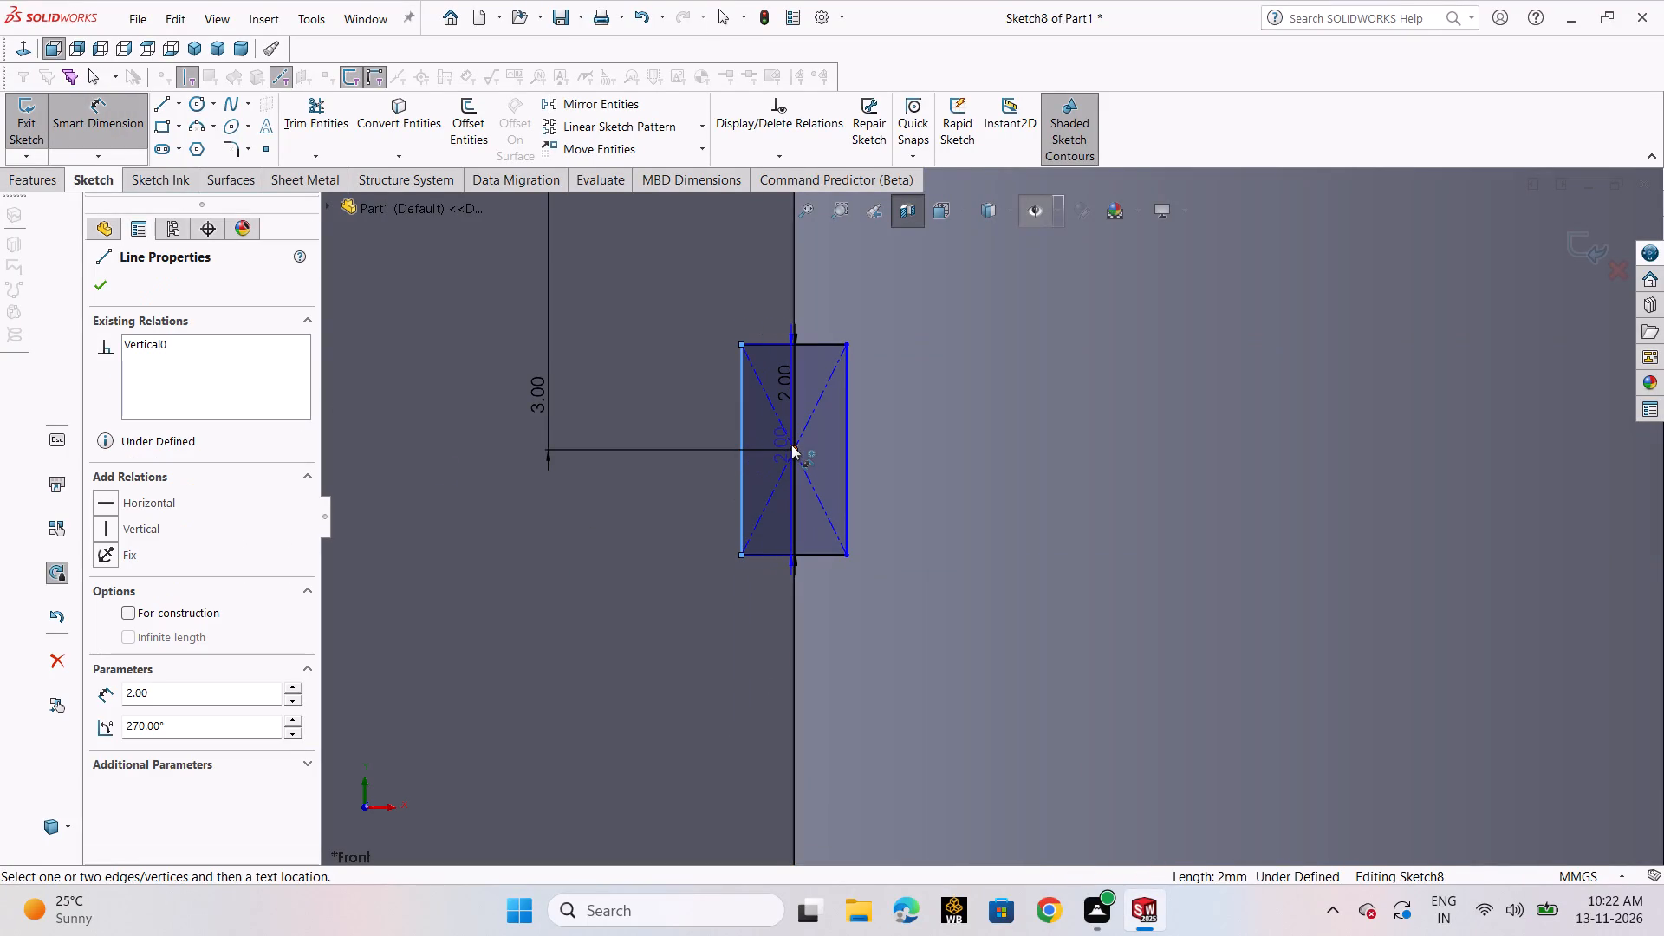
left_click(791, 448)
left_click(735, 666)
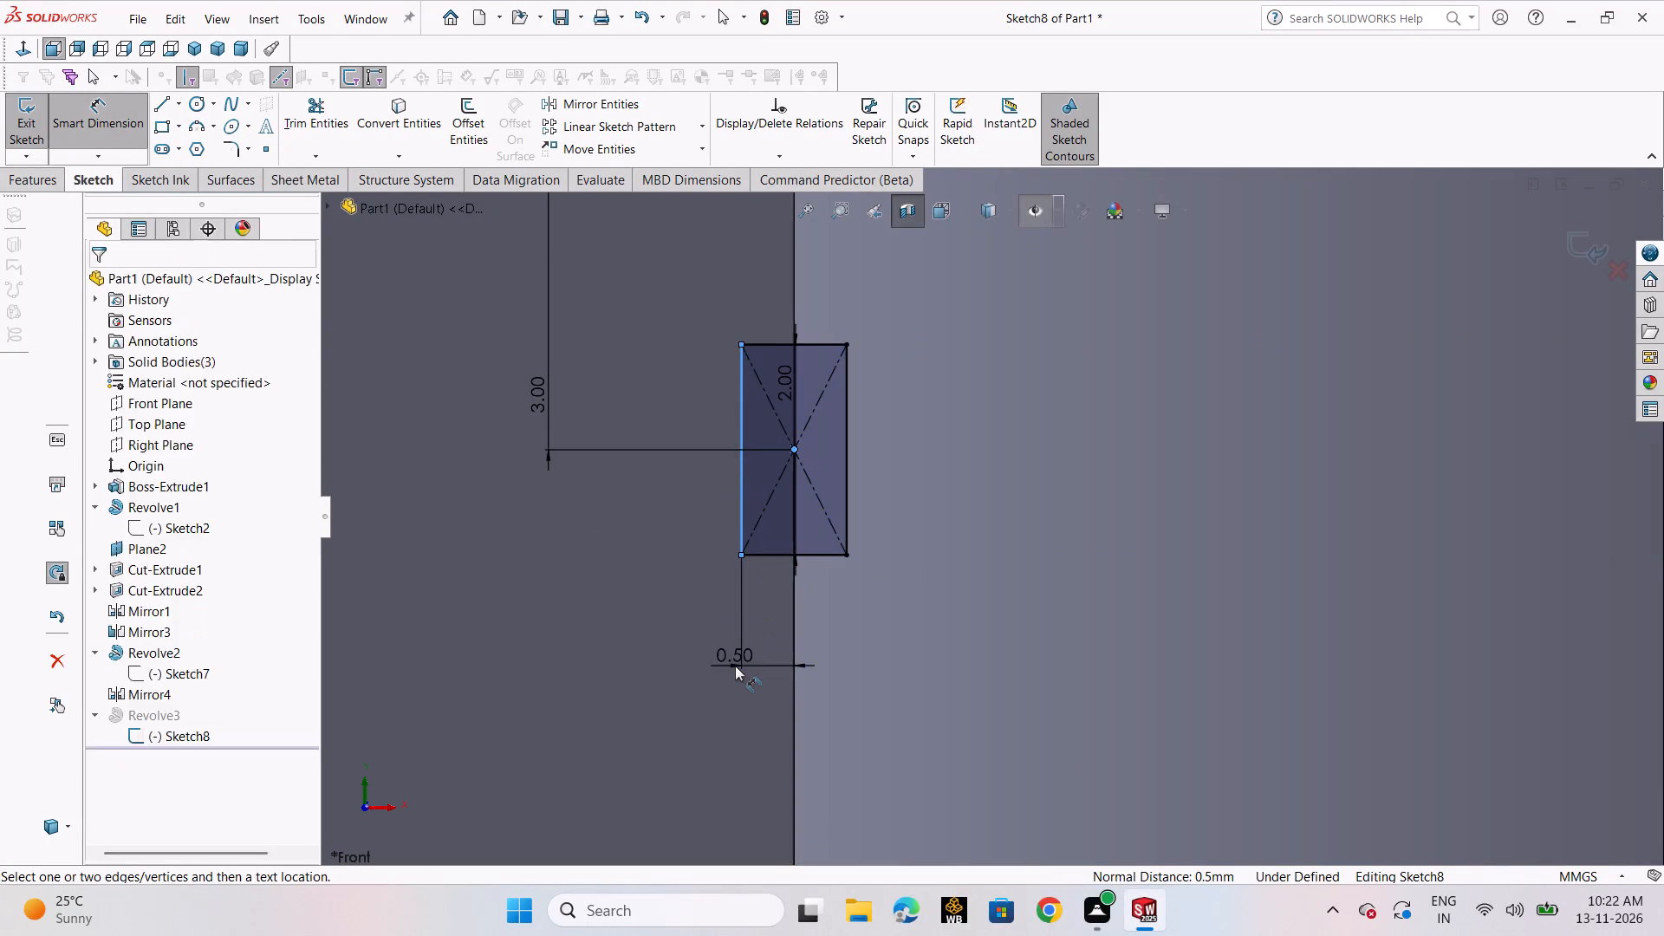
left_click(664, 647)
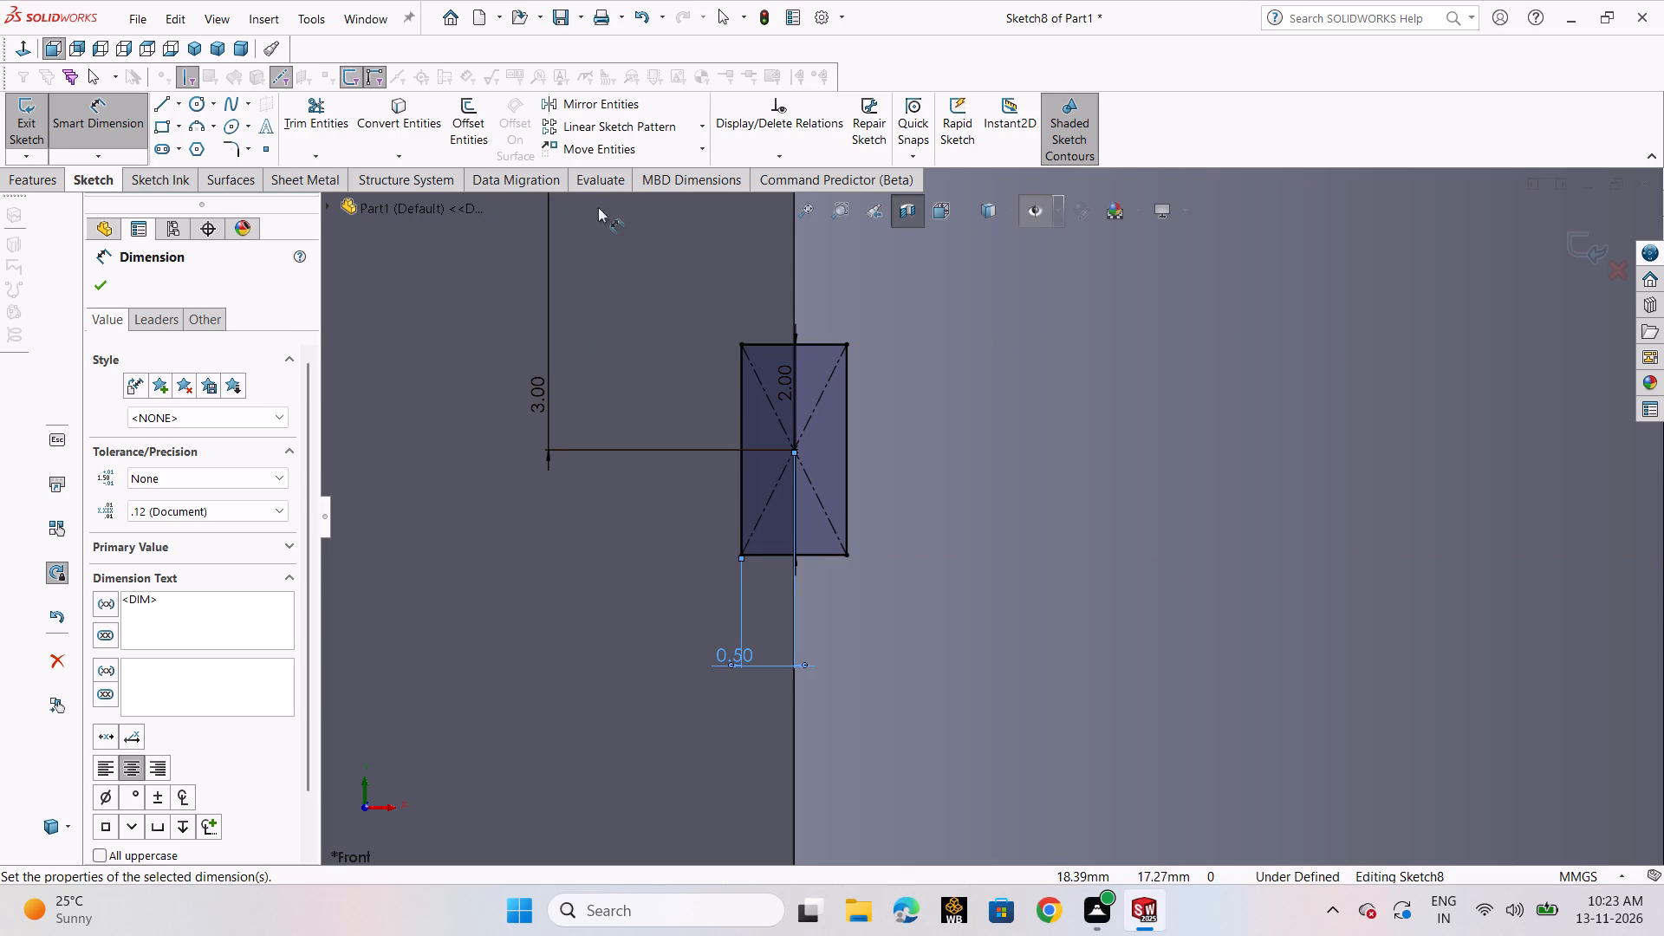
Delete the upper rectangle's vertical side inside the bore and both of its diagonal construction lines in Sketch8.
left_click(430, 128)
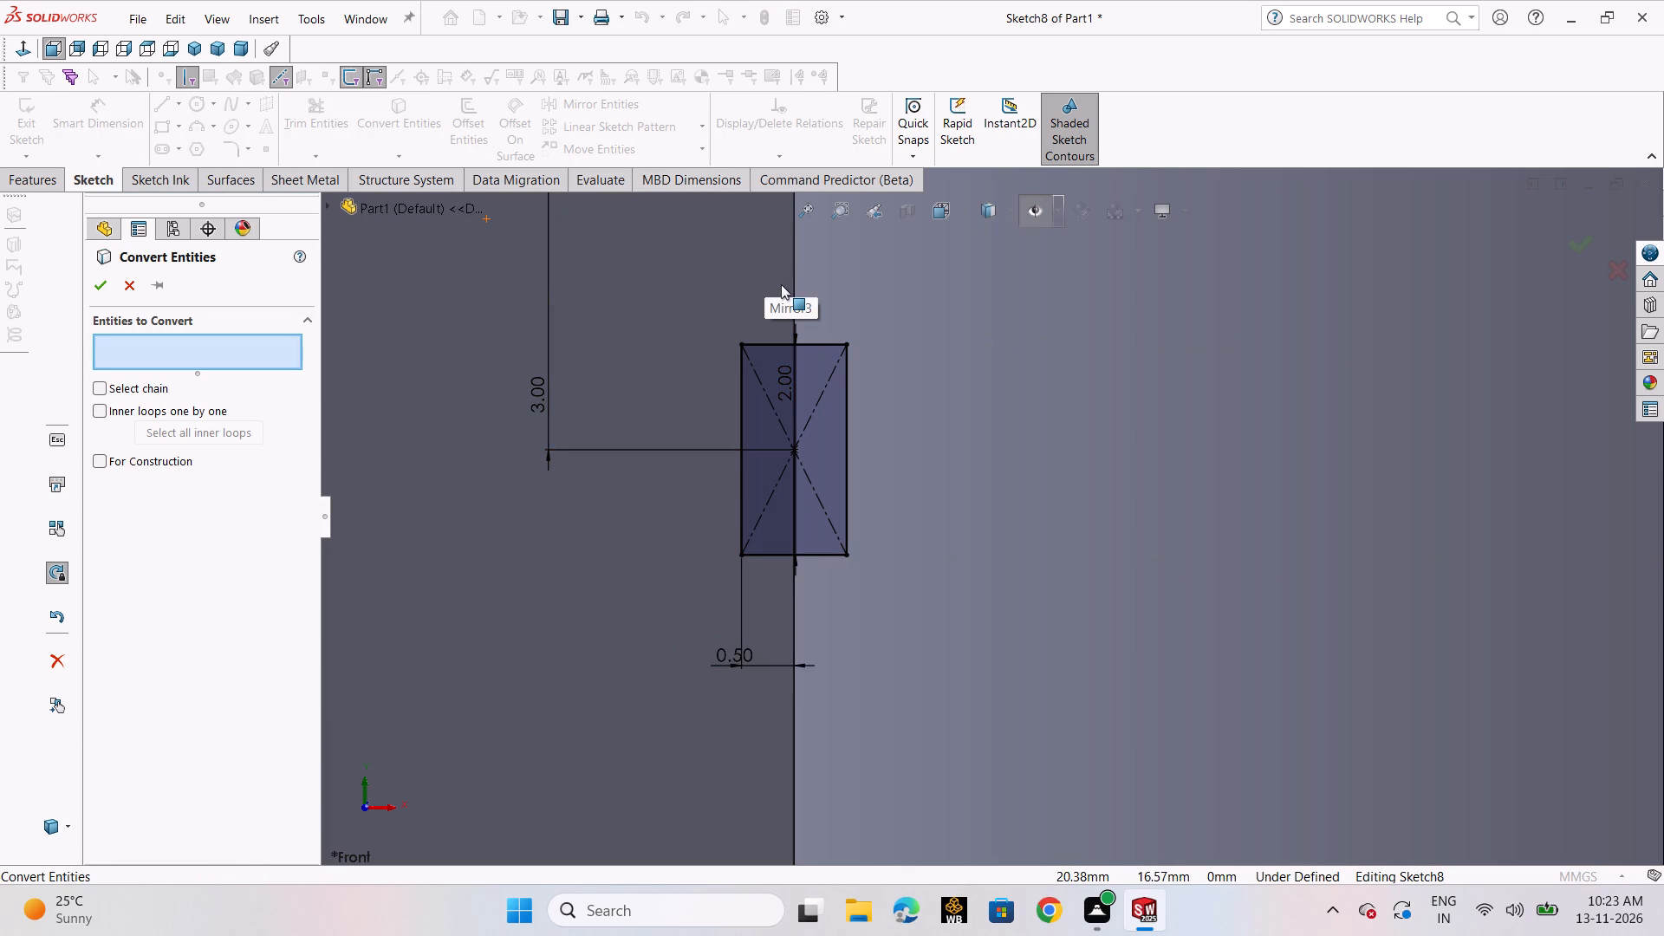
key("Escape")
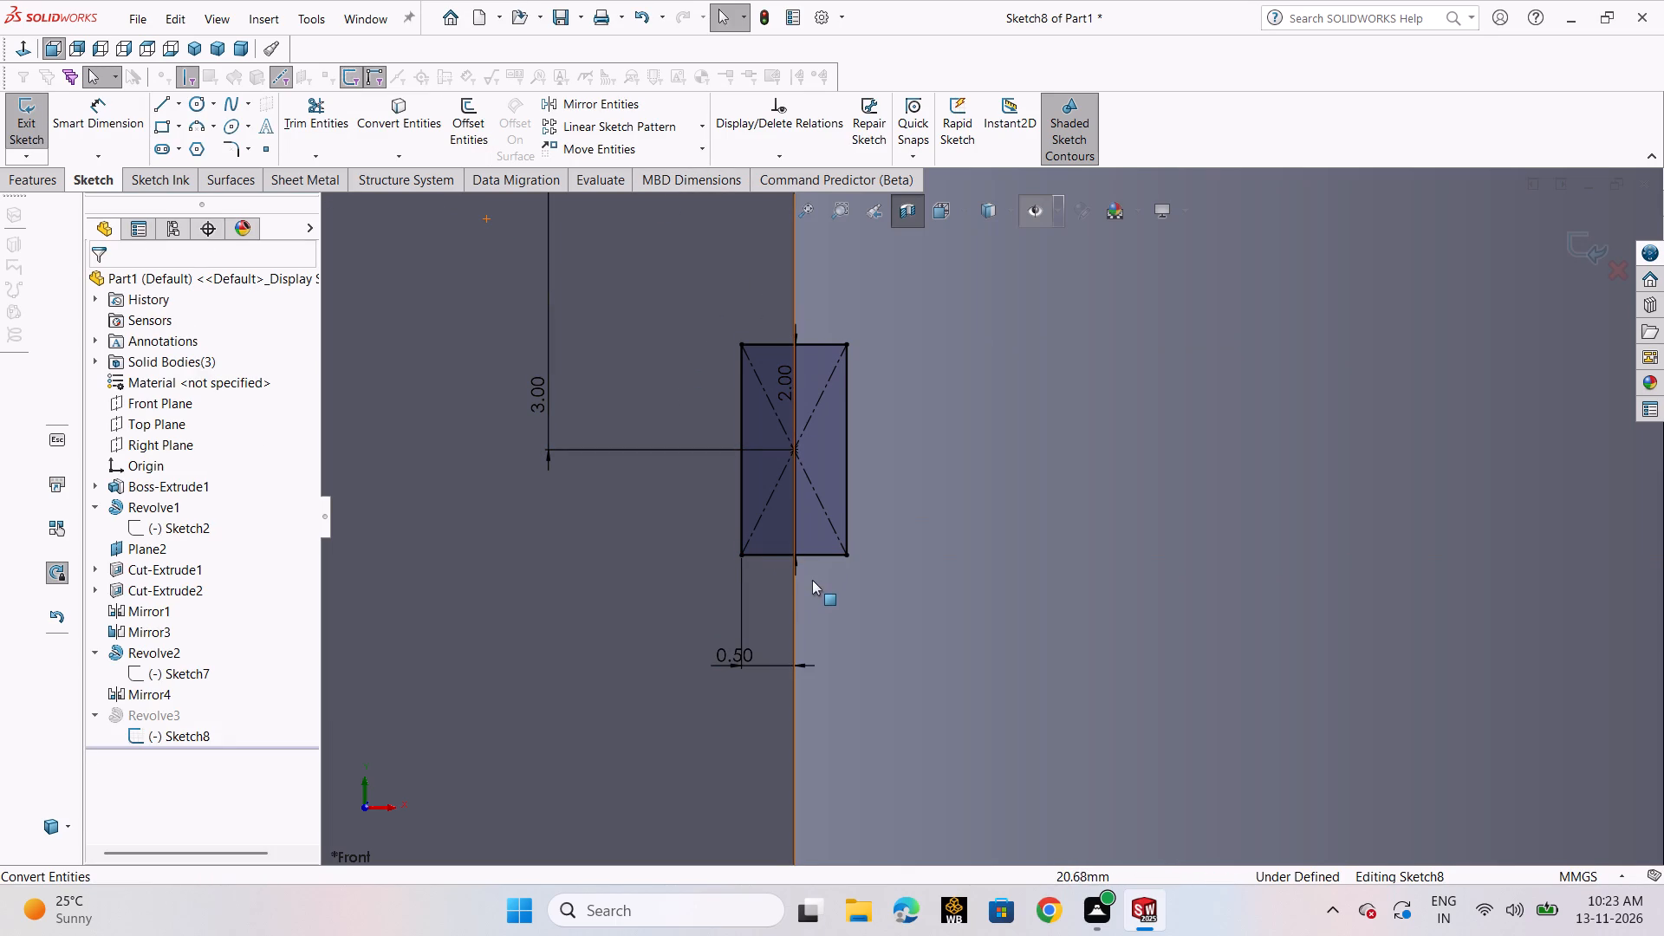
left_click(844, 462)
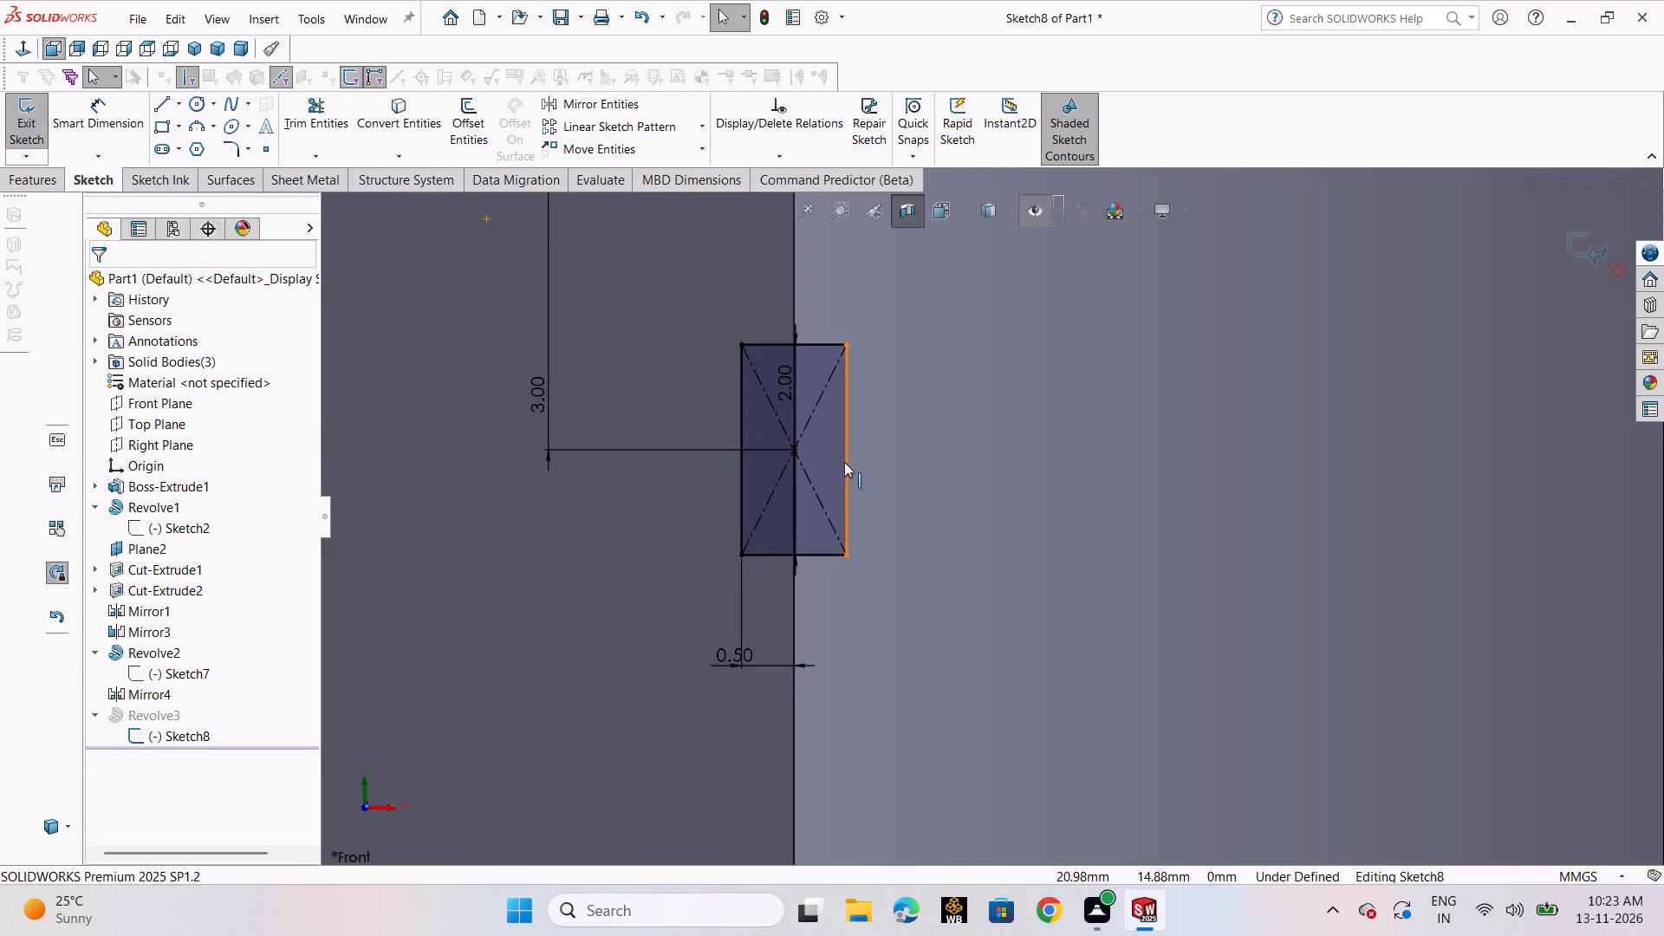
key("Delete")
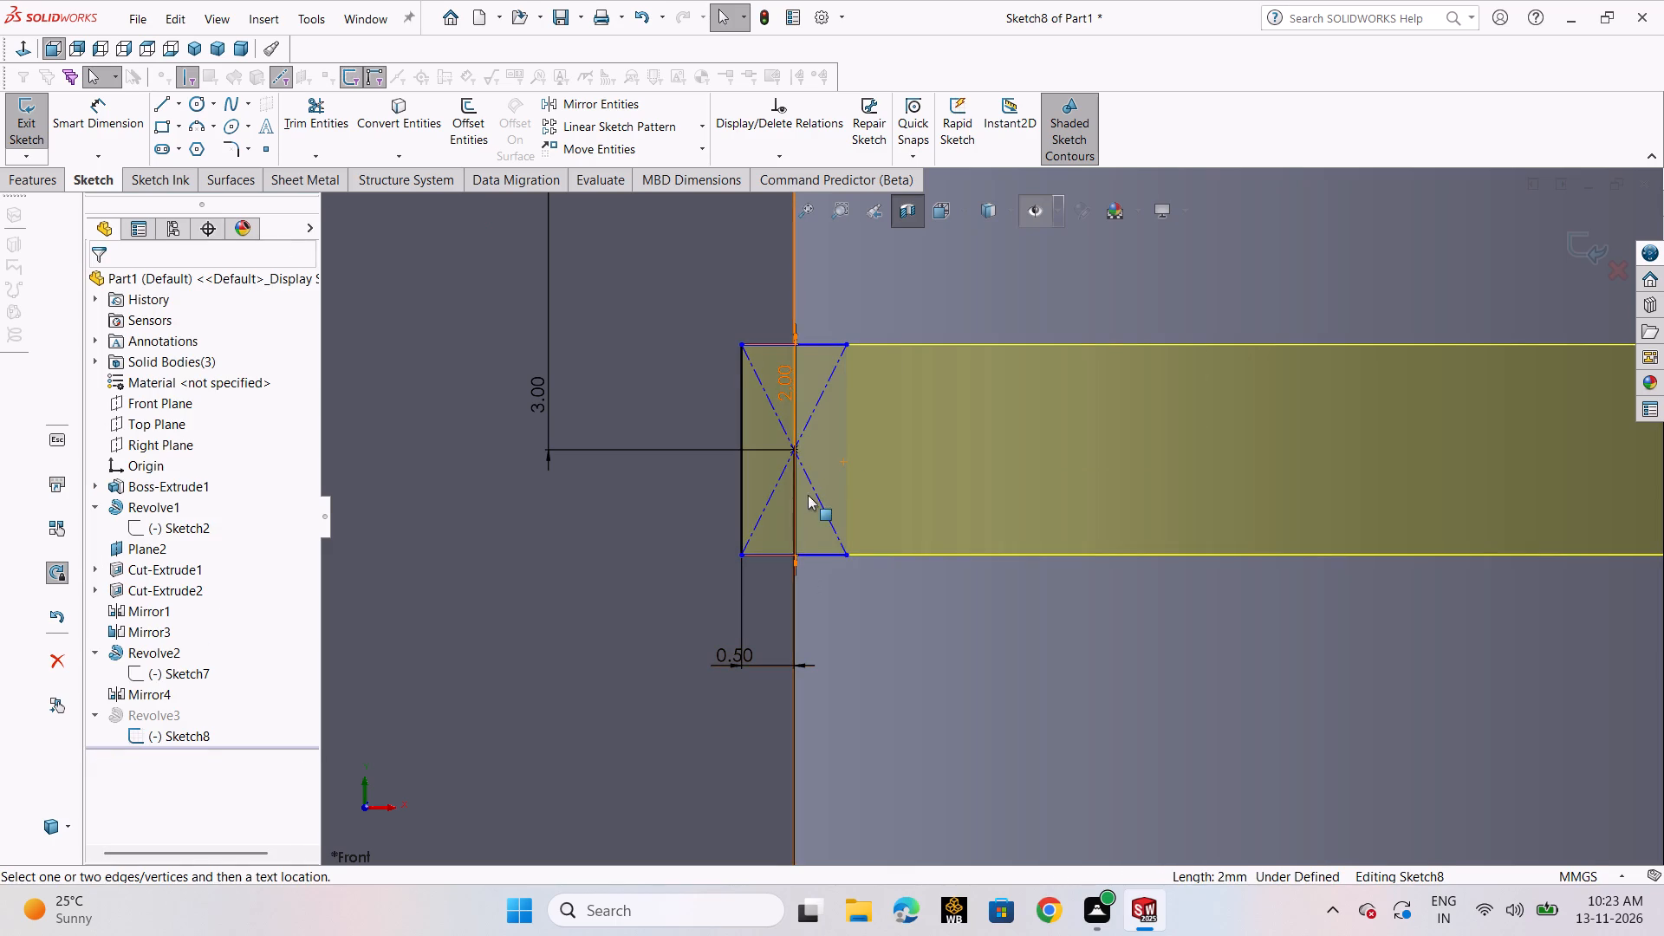
left_click(811, 490)
key("Delete")
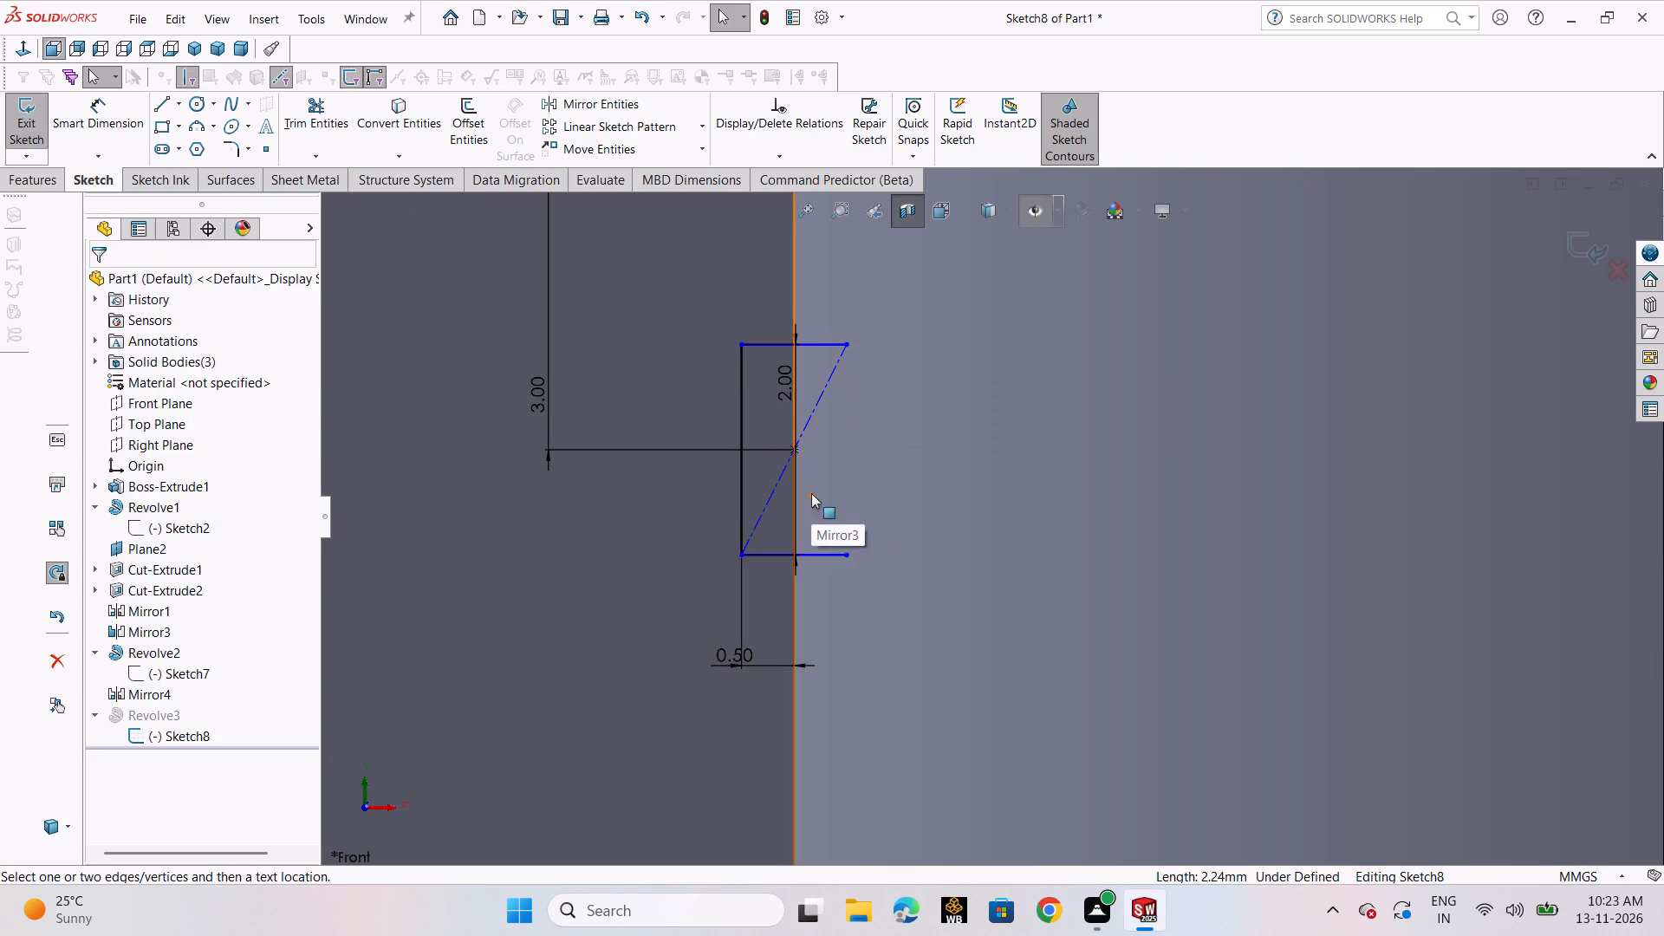
left_click(816, 409)
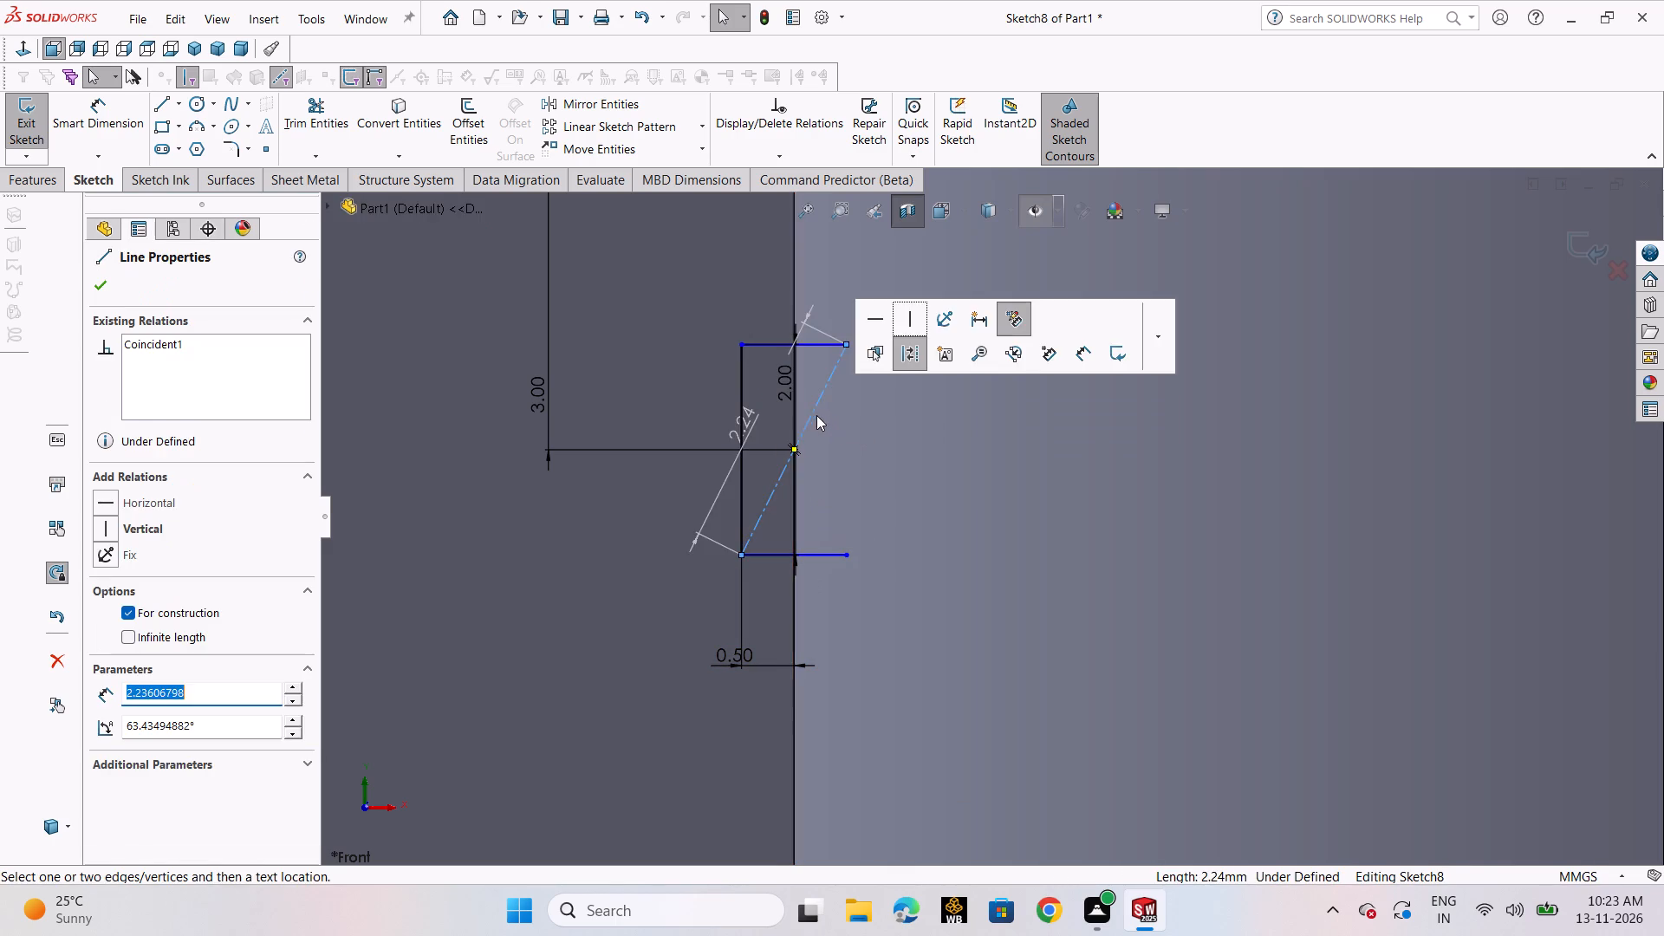
key("Delete")
Shorten the upper rectangle's two horizontal lines so their open ends stop at the bore wall.
scroll(830, 359, "down", 4)
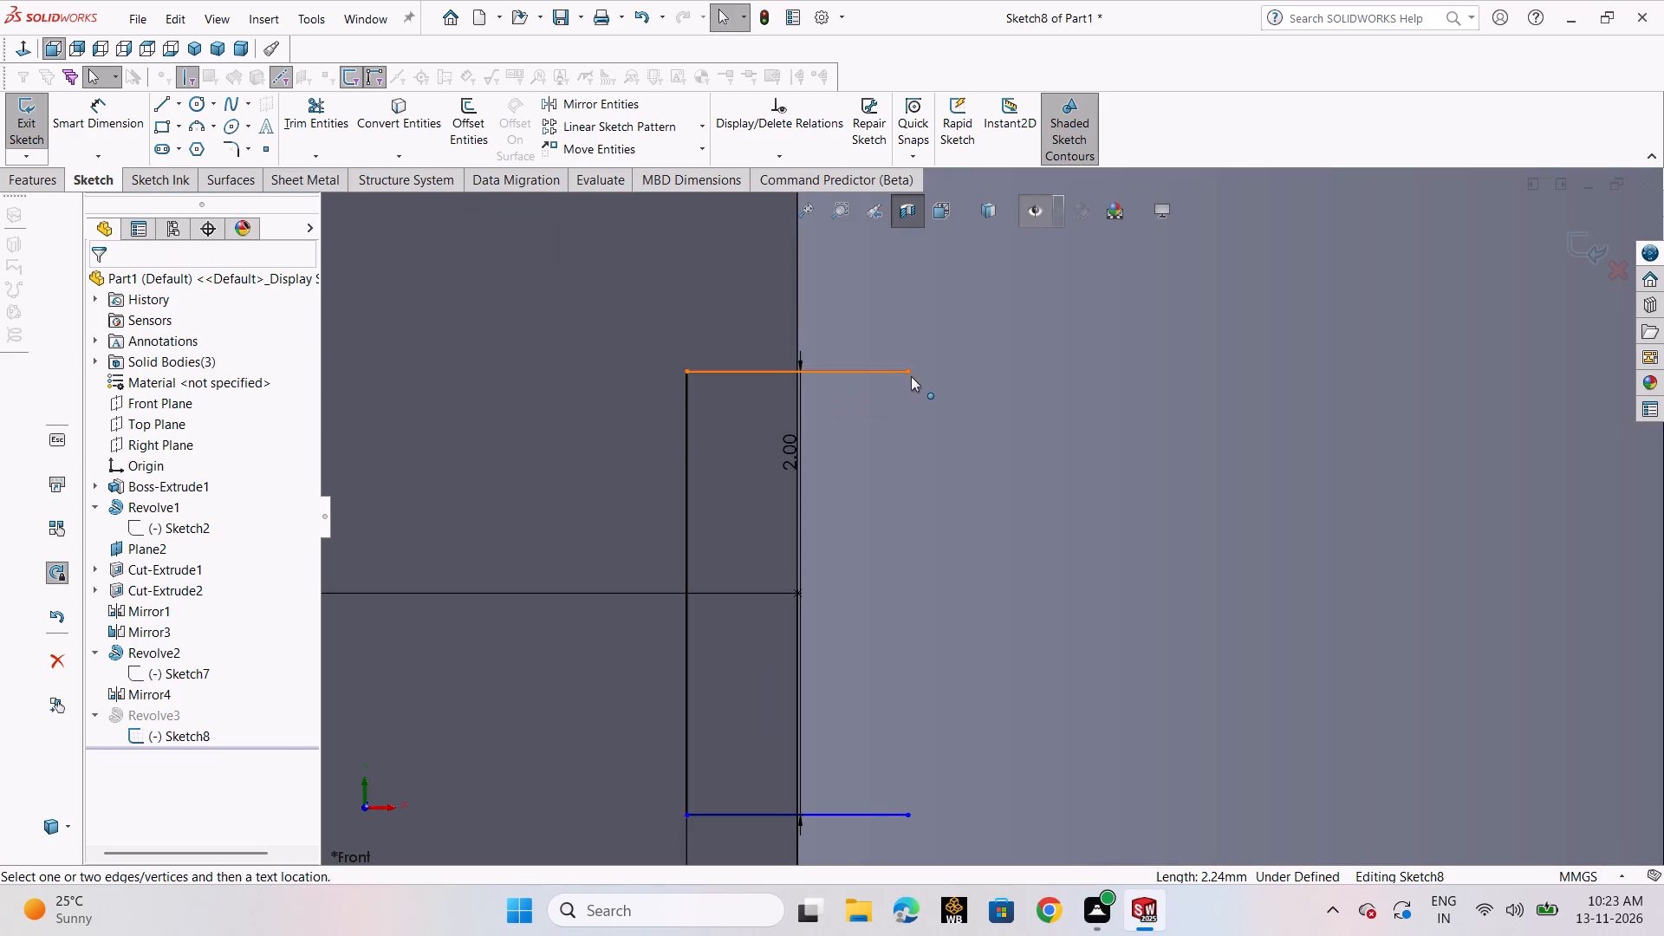
left_click_drag(911, 376, 802, 373)
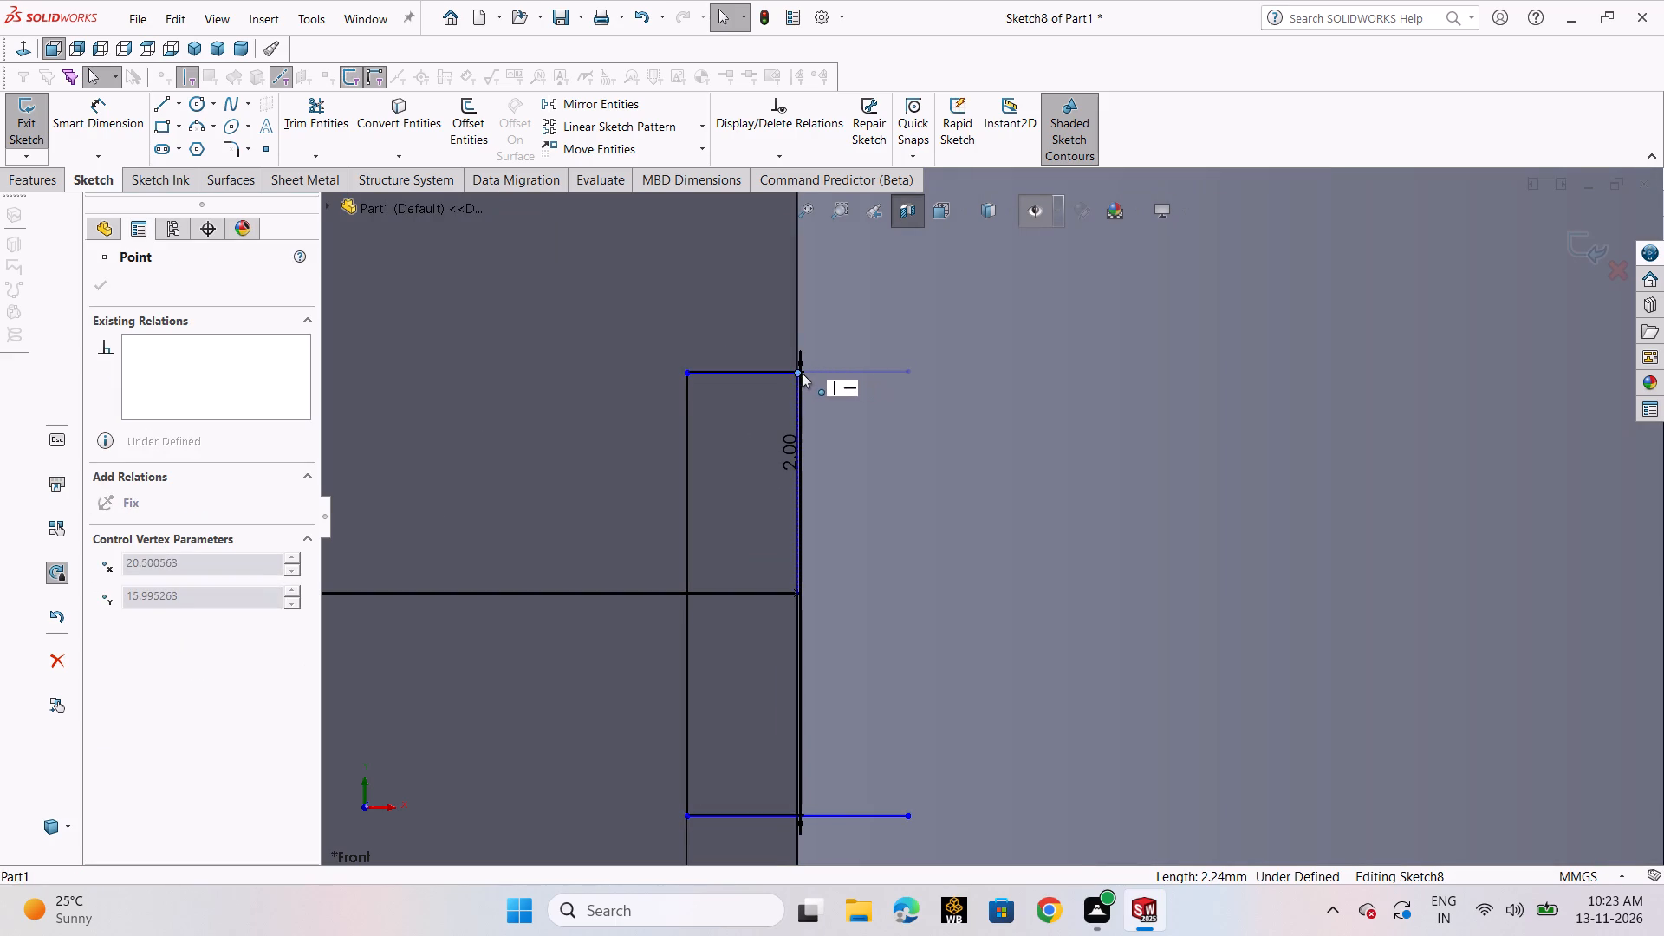
left_click_drag(802, 373, 799, 373)
left_click_drag(909, 814, 898, 814)
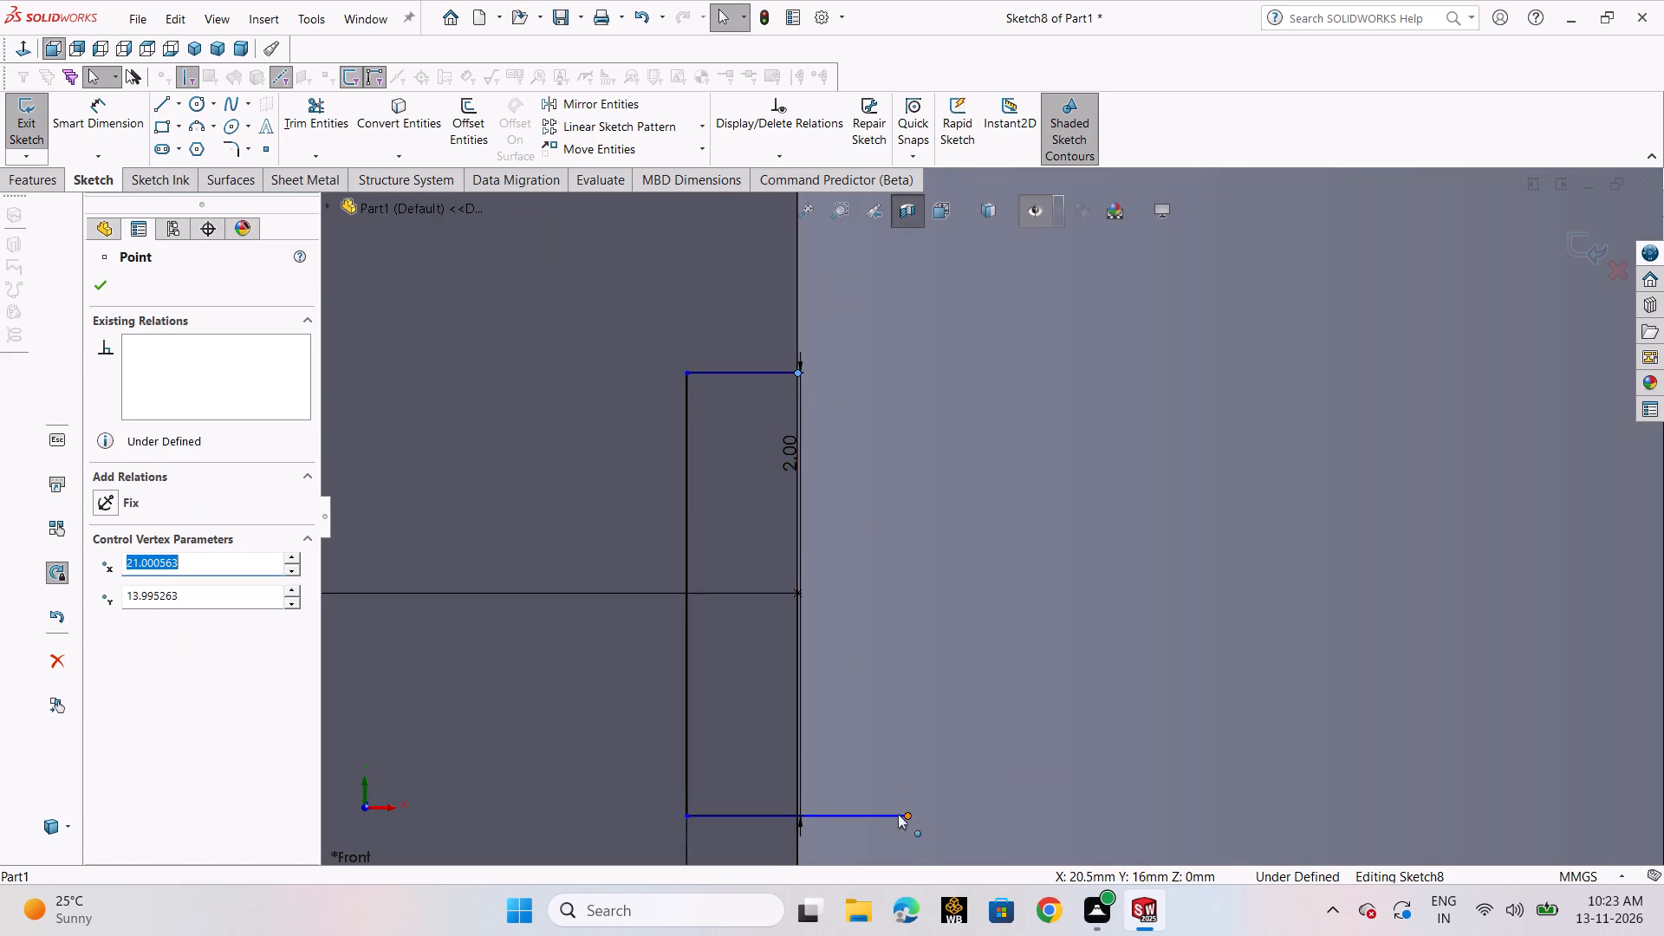
left_click_drag(898, 814, 803, 817)
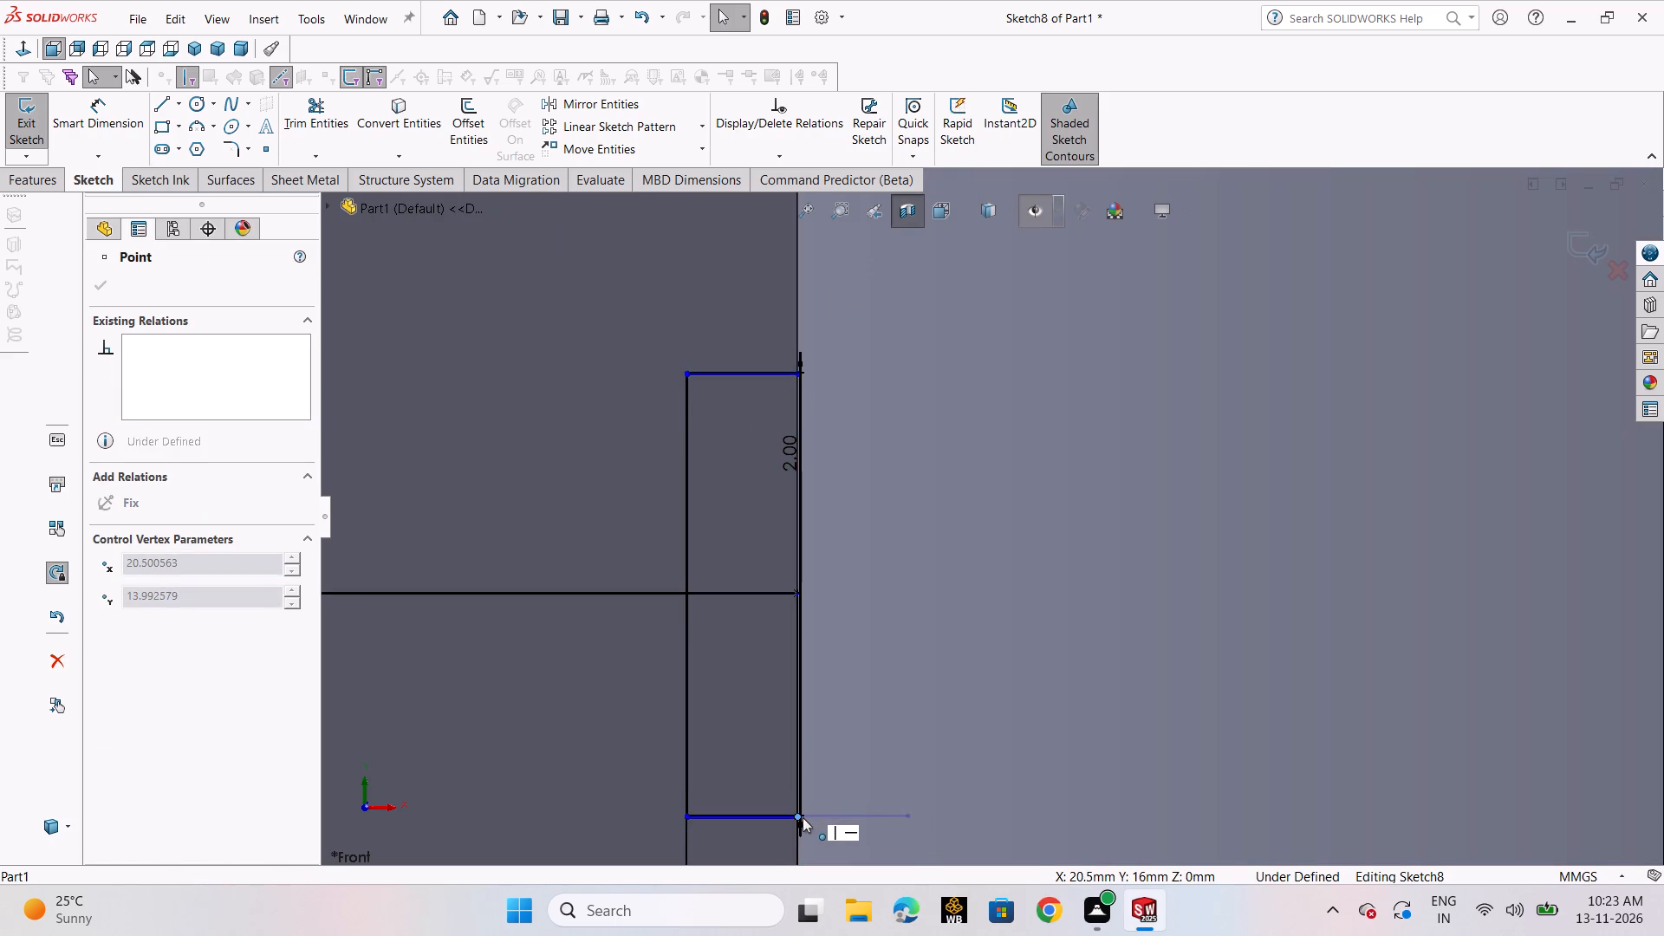
left_click_drag(803, 817, 803, 818)
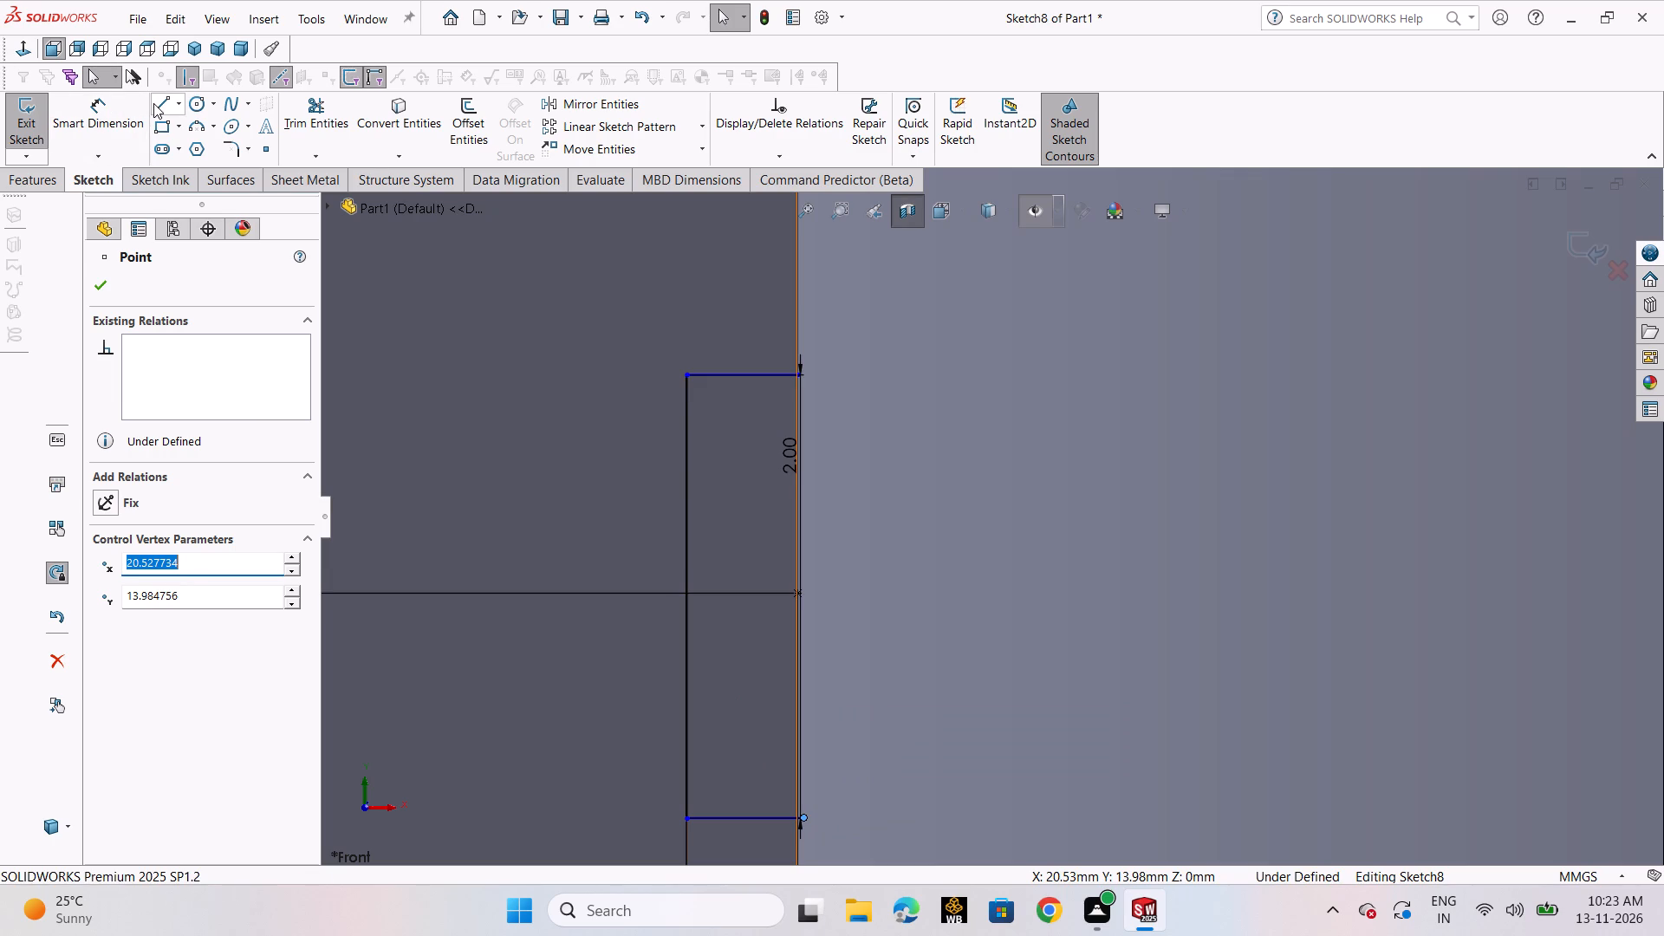
Close the upper rectangle with a line along the bore wall, joining its lower end to the bottom line's end on the wall.
left_click(153, 103)
left_click(169, 124)
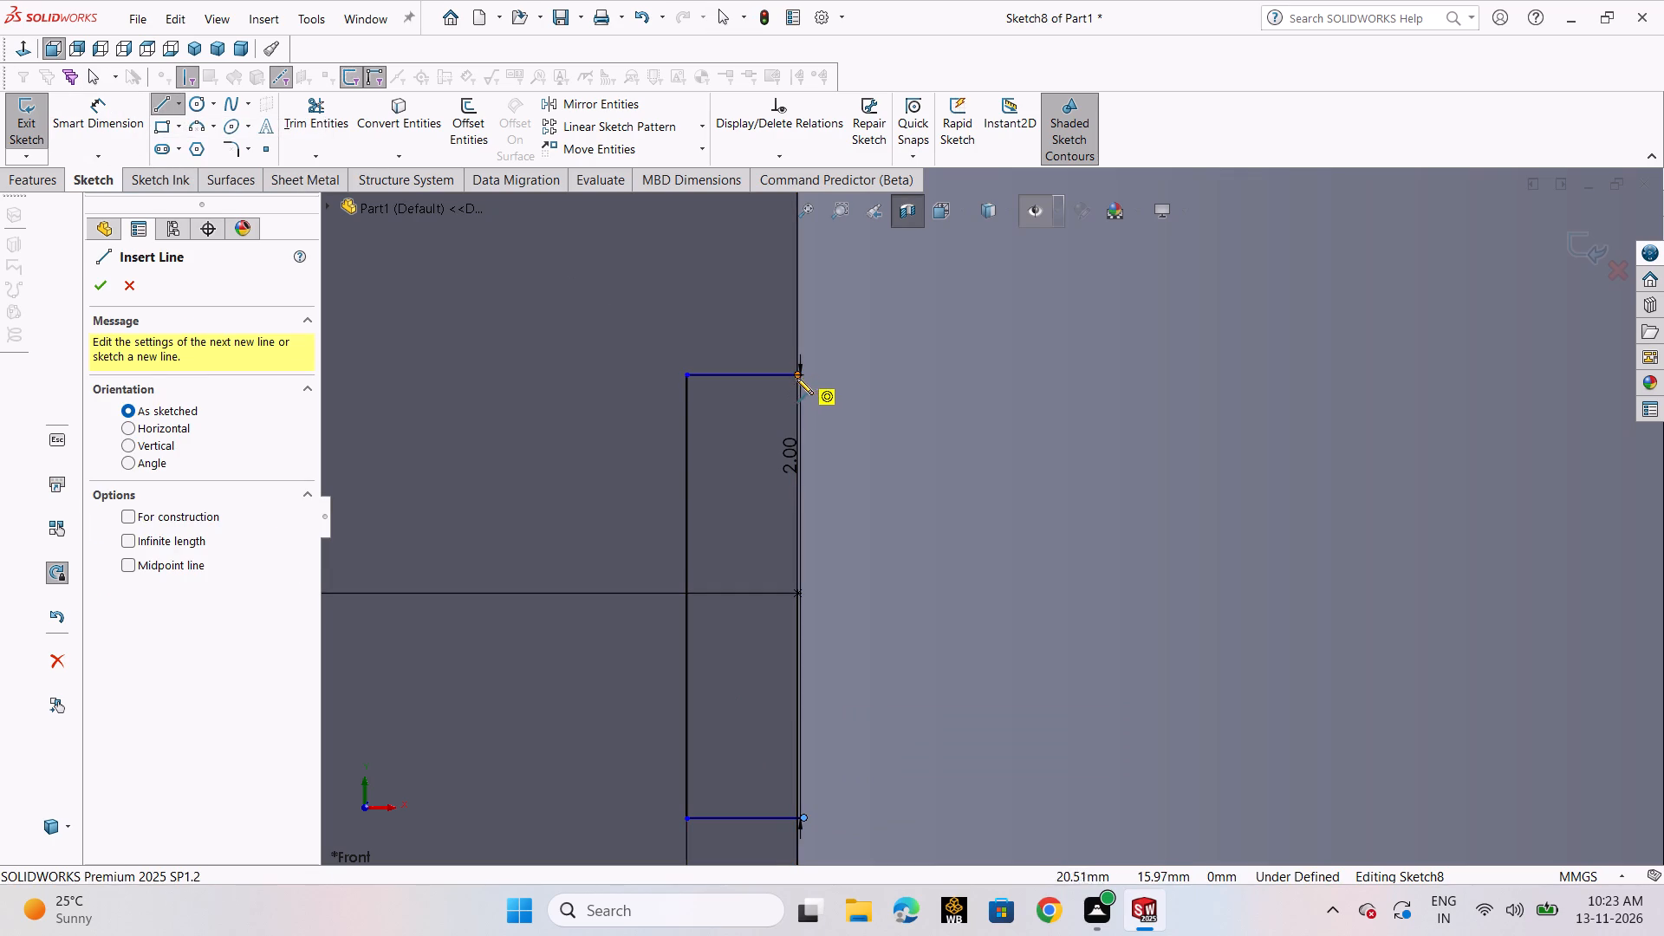
left_click(795, 378)
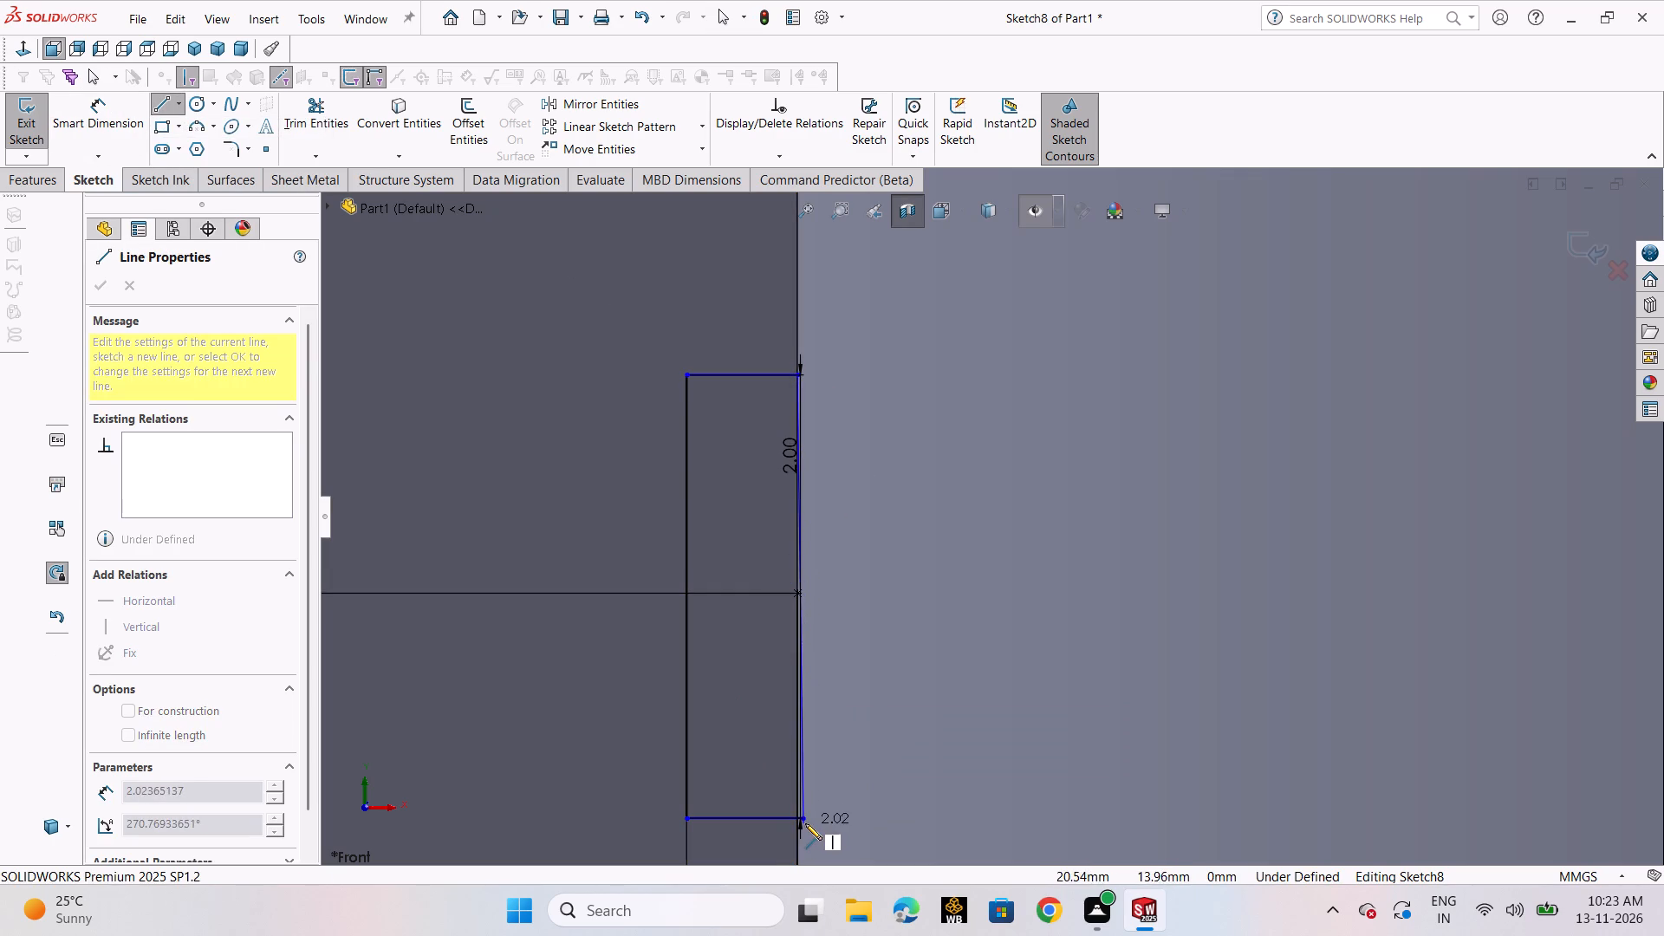
left_click(804, 823)
right_click(804, 823)
left_click(860, 712)
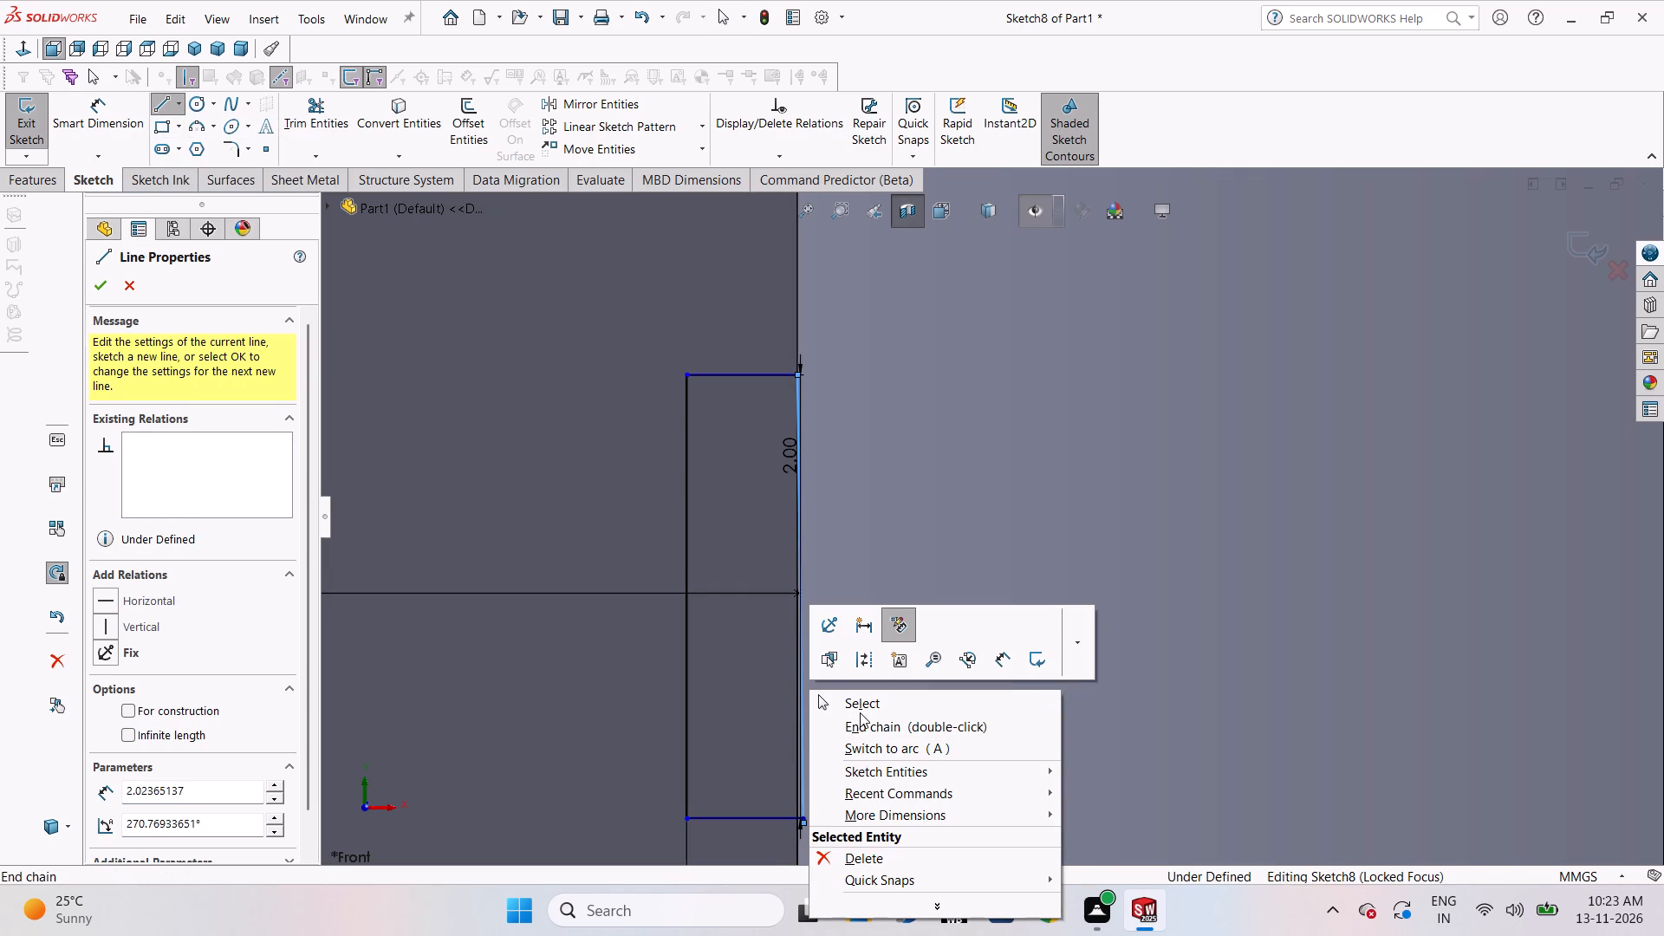
scroll(816, 806, "up", 3)
scroll(847, 764, "down", 4)
scroll(962, 547, "down", 6)
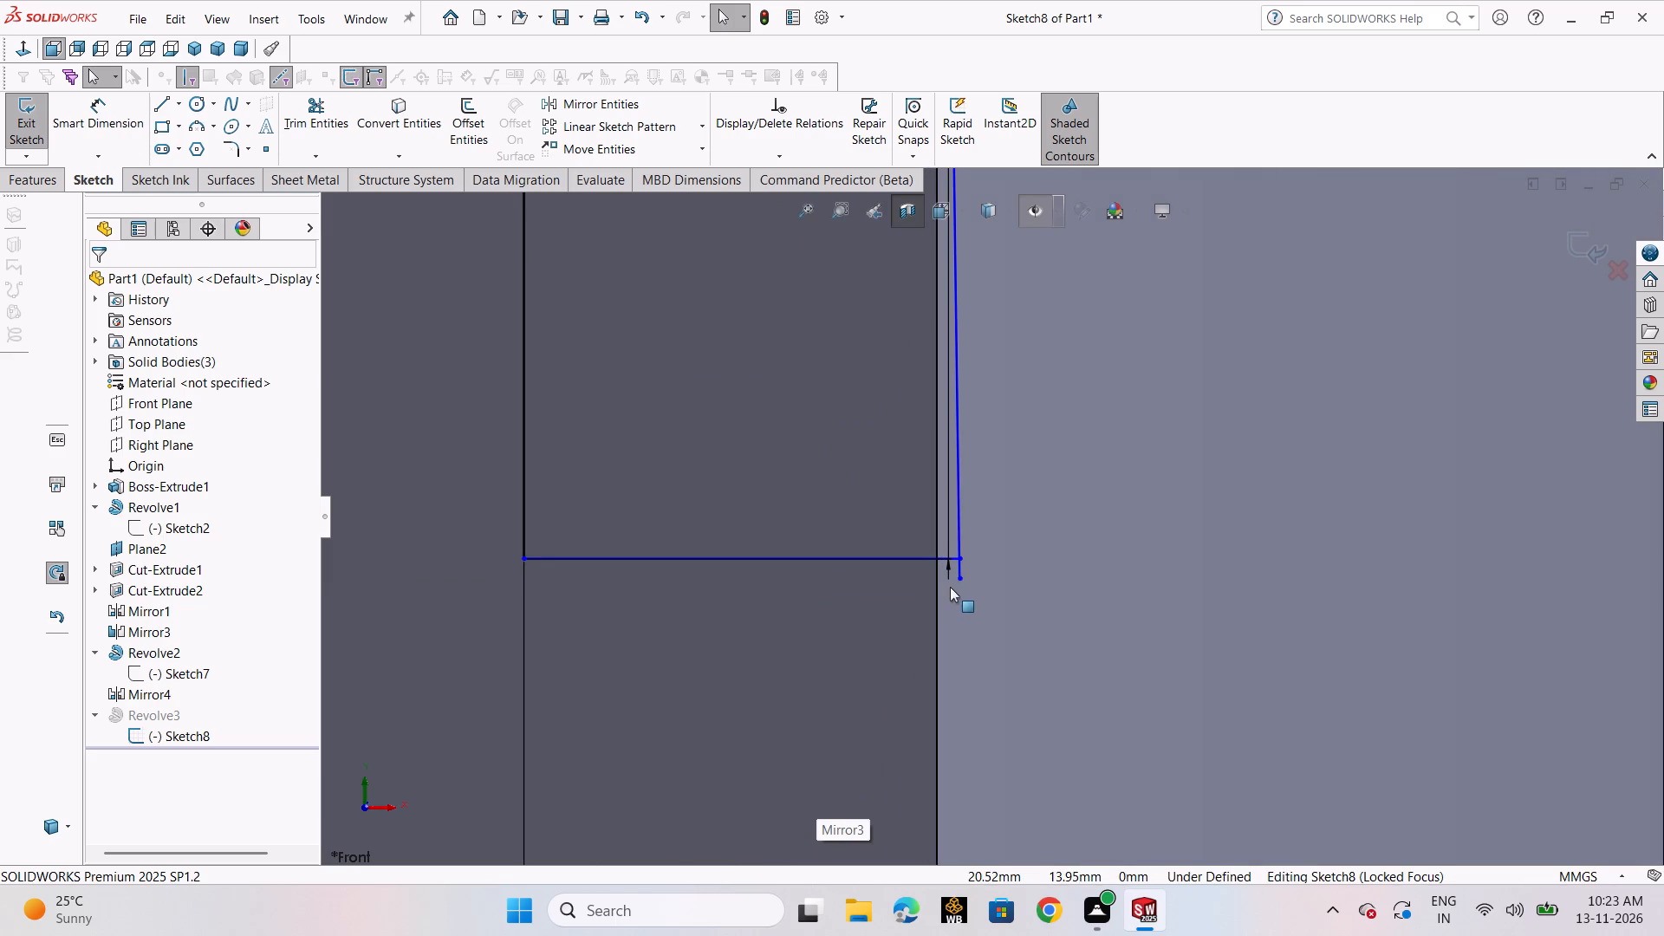
left_click_drag(960, 560, 936, 557)
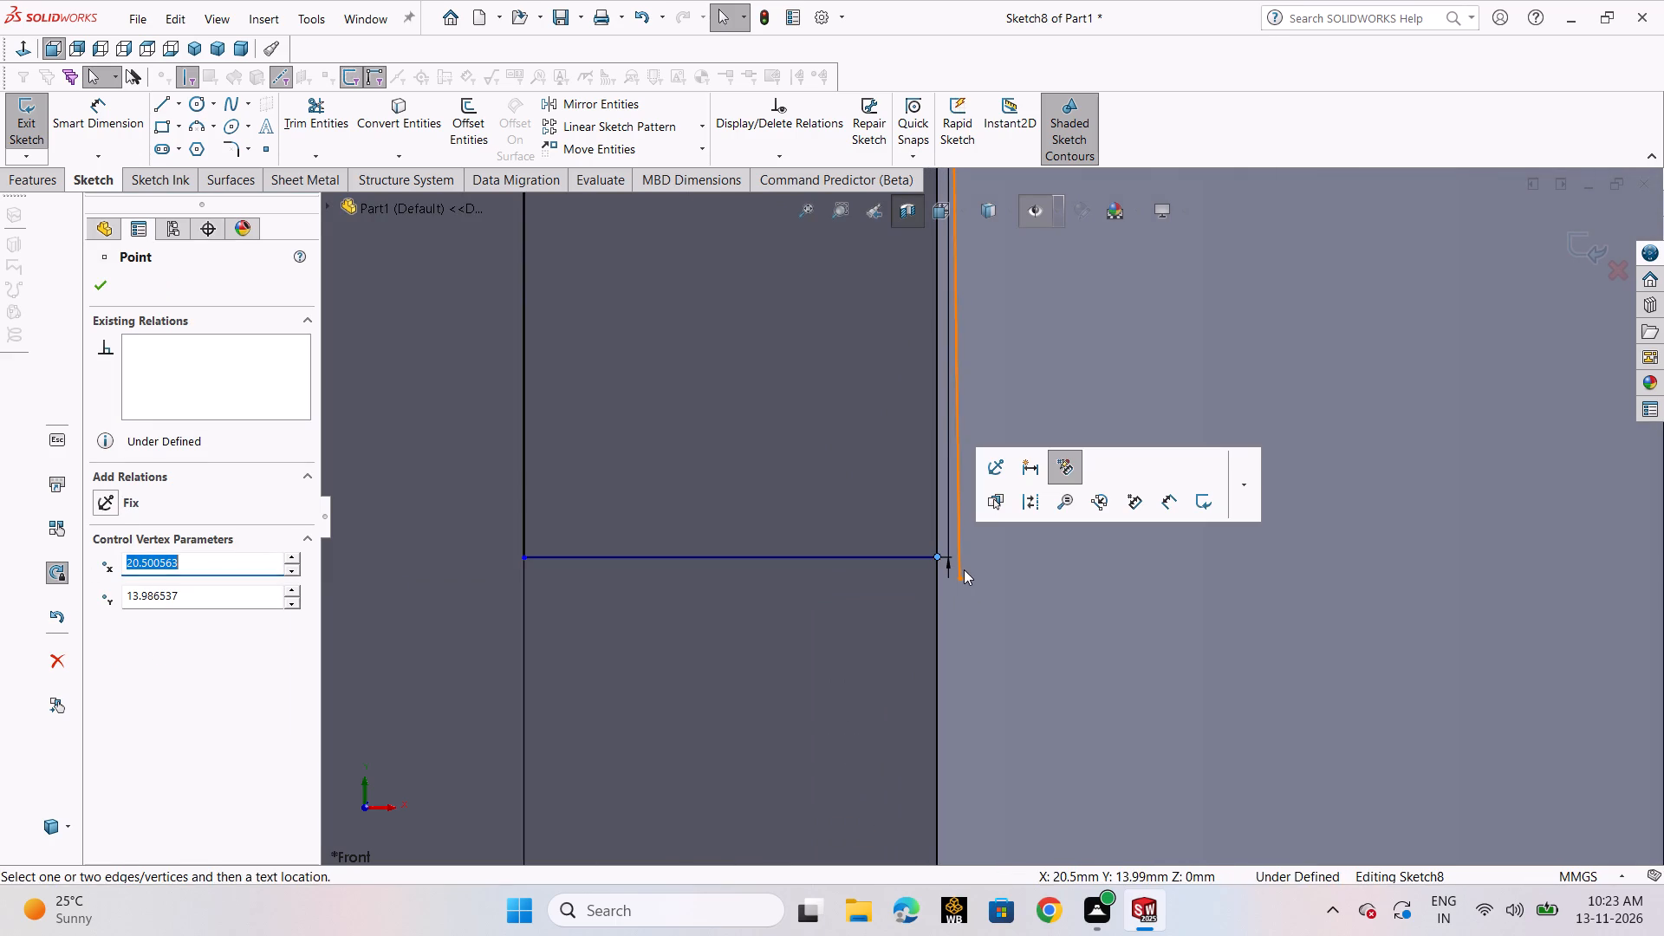
left_click_drag(959, 577, 935, 557)
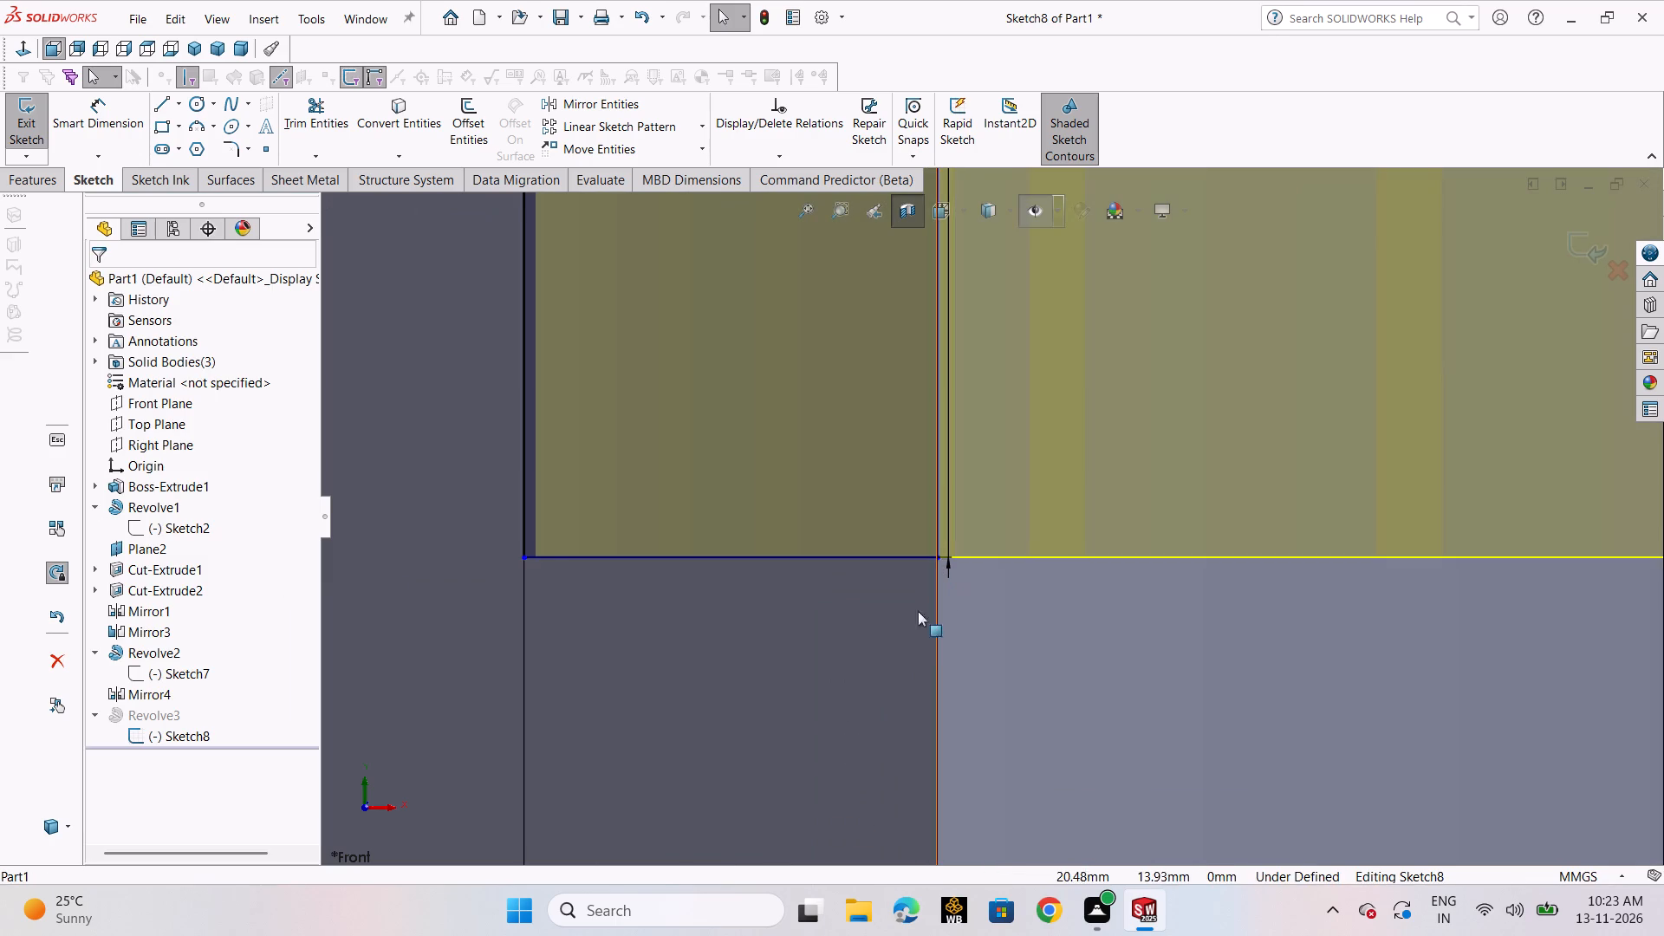
scroll(892, 645, "up", 4)
scroll(973, 476, "up", 9)
scroll(1030, 404, "down", 1)
scroll(1030, 404, "up", 5)
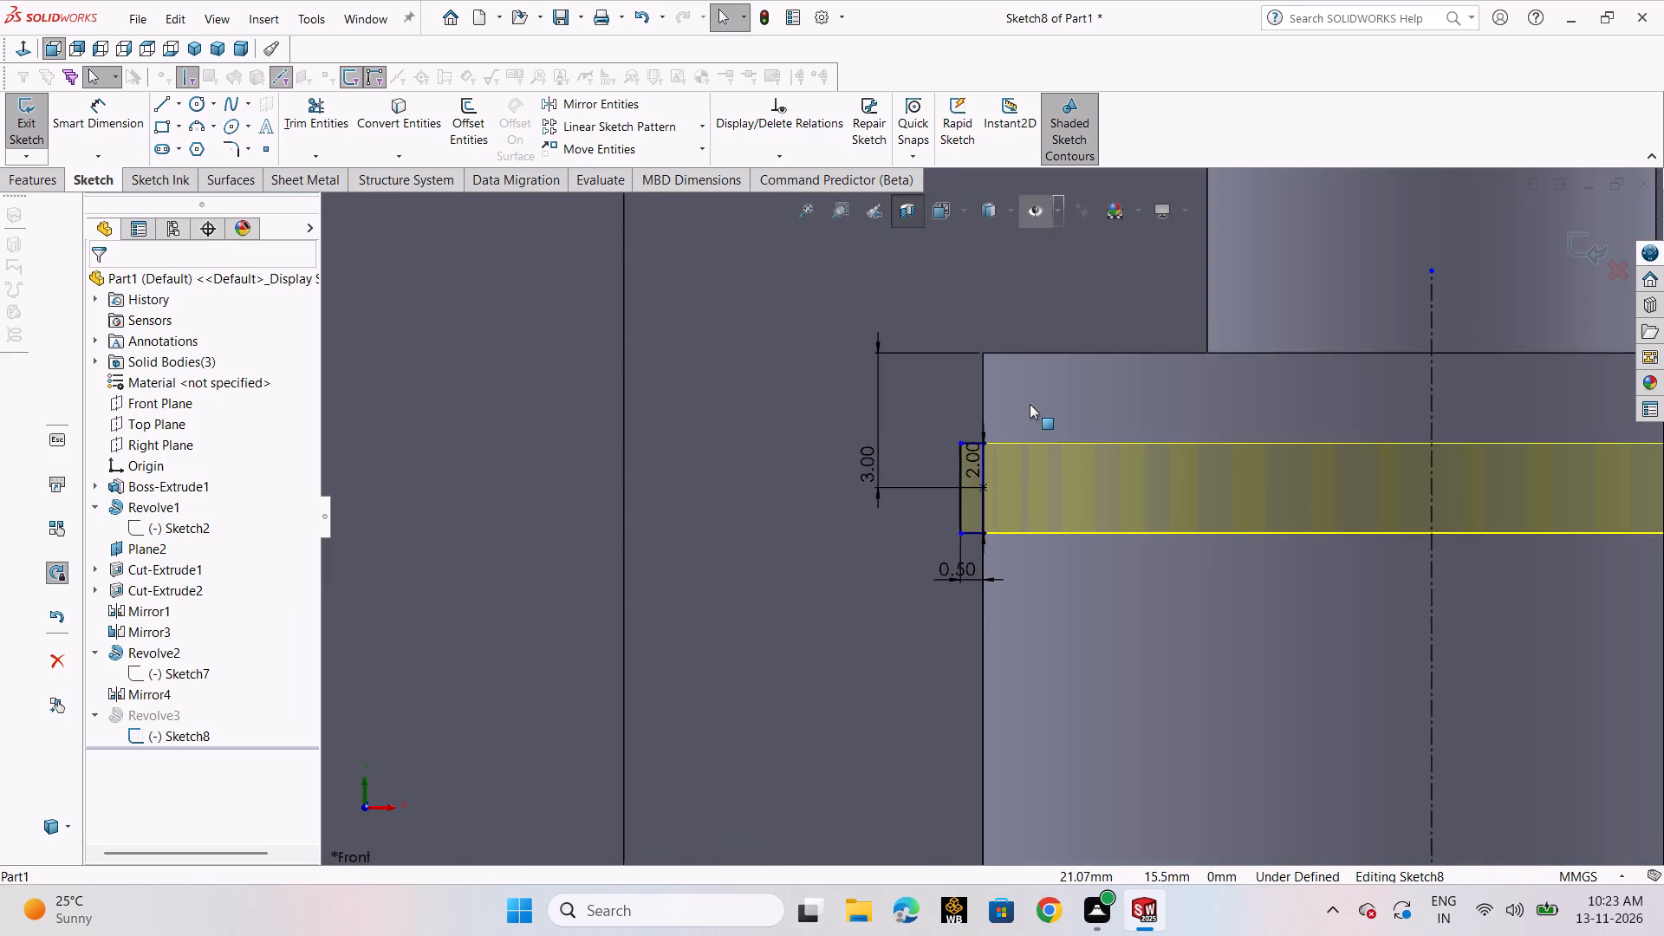
key("Escape")
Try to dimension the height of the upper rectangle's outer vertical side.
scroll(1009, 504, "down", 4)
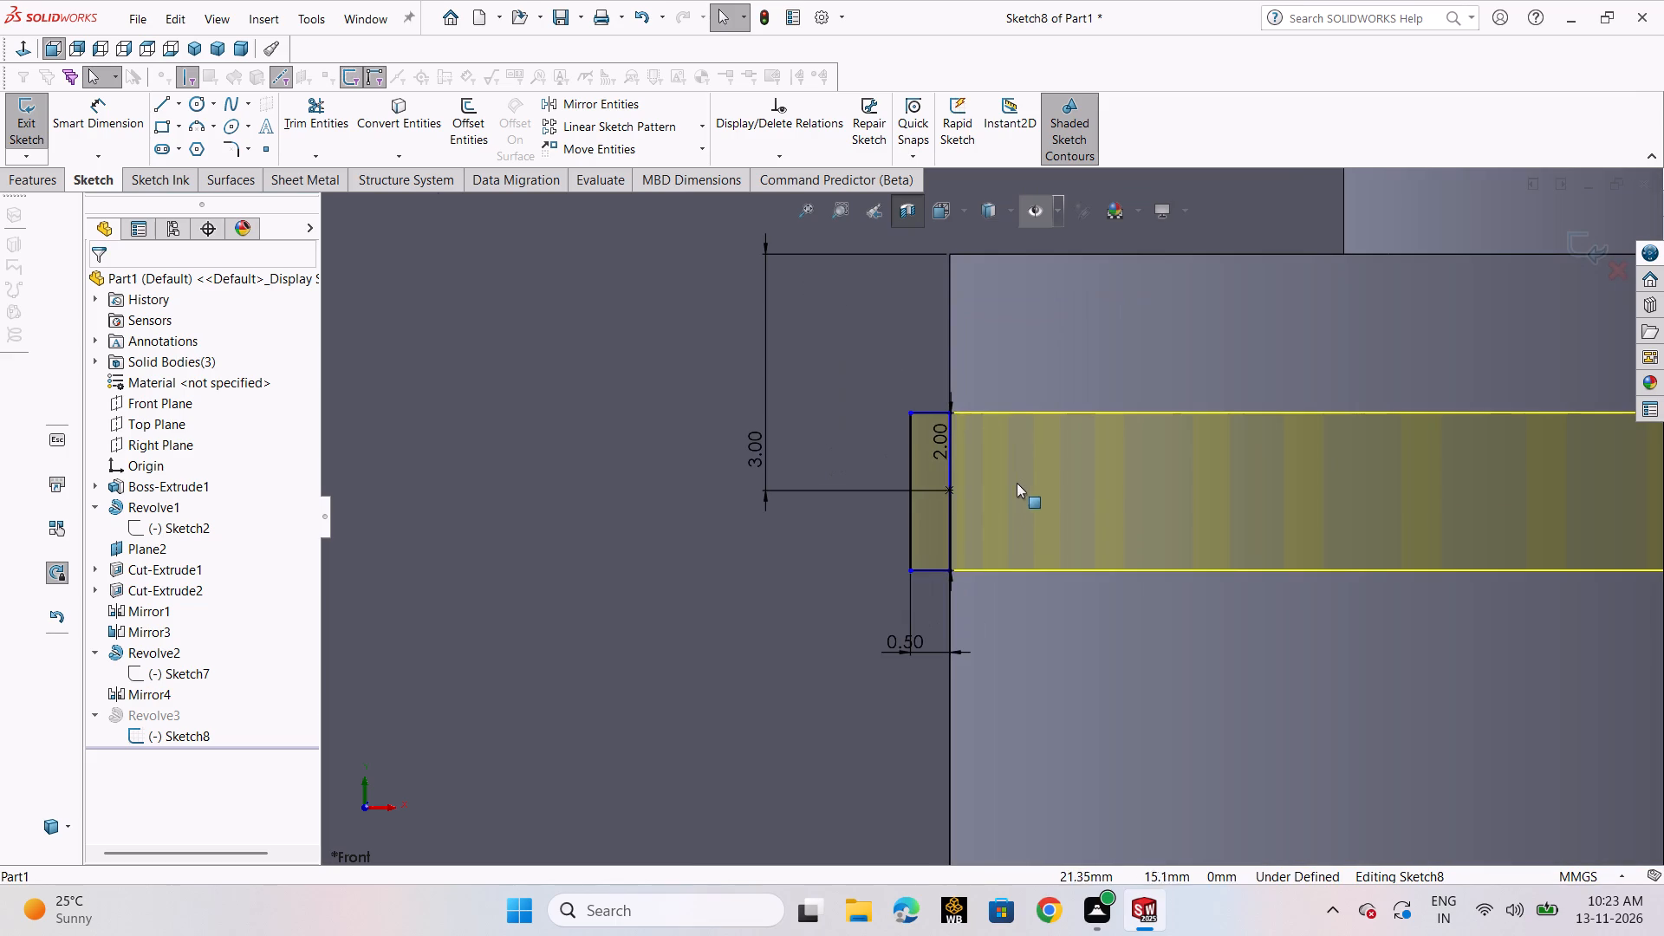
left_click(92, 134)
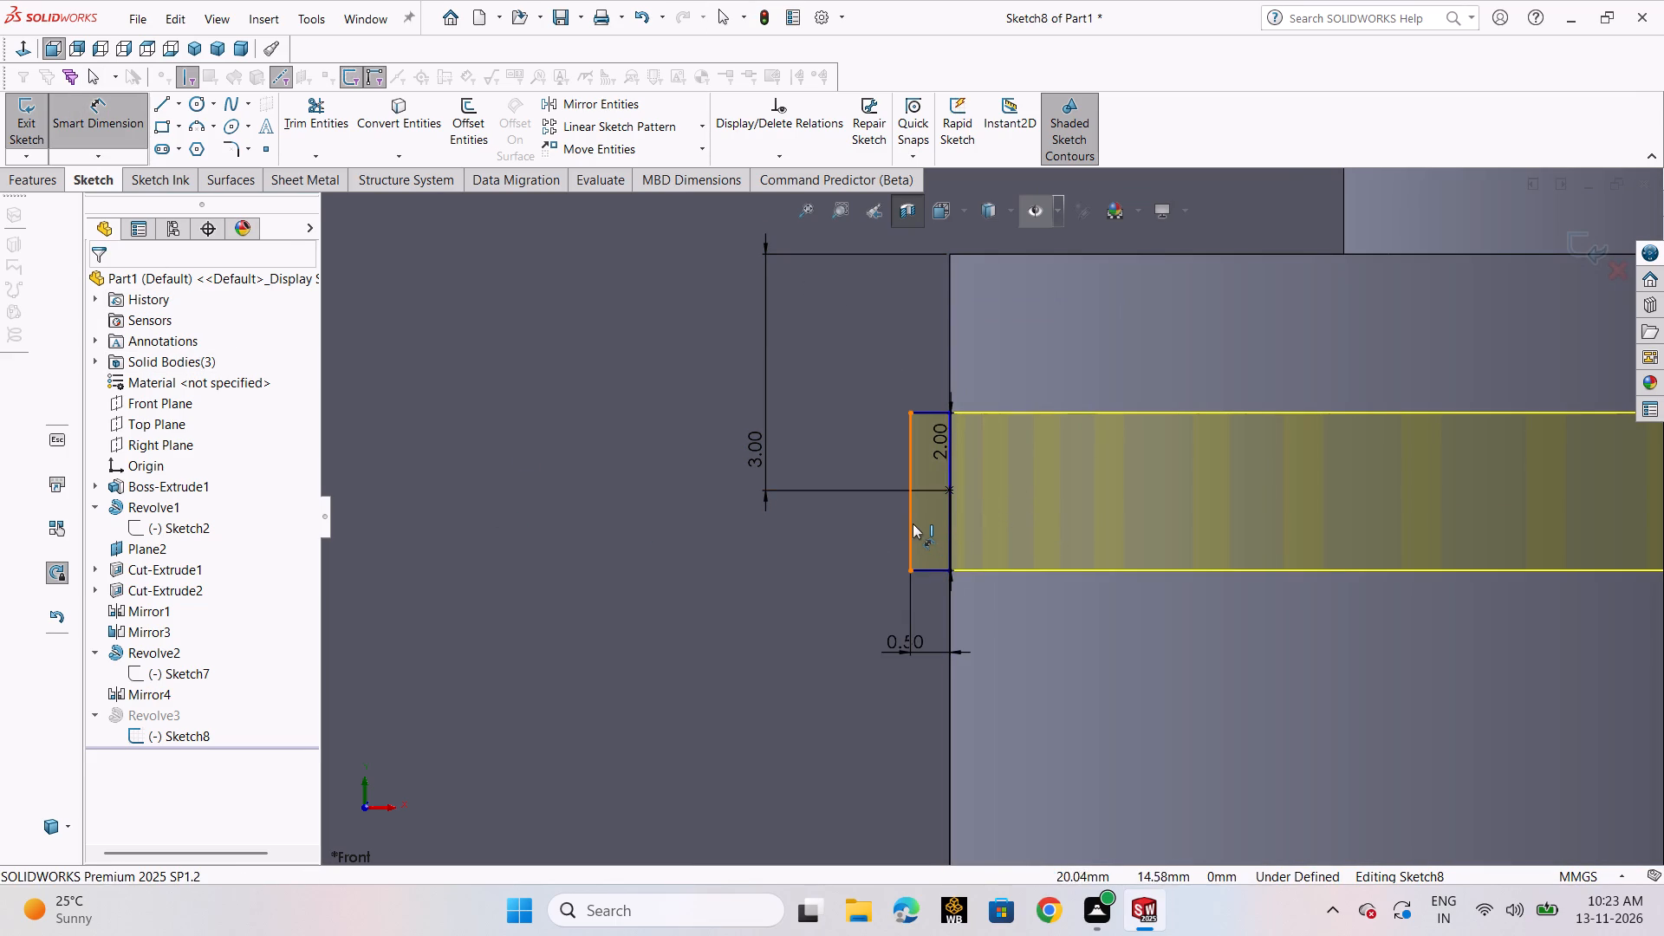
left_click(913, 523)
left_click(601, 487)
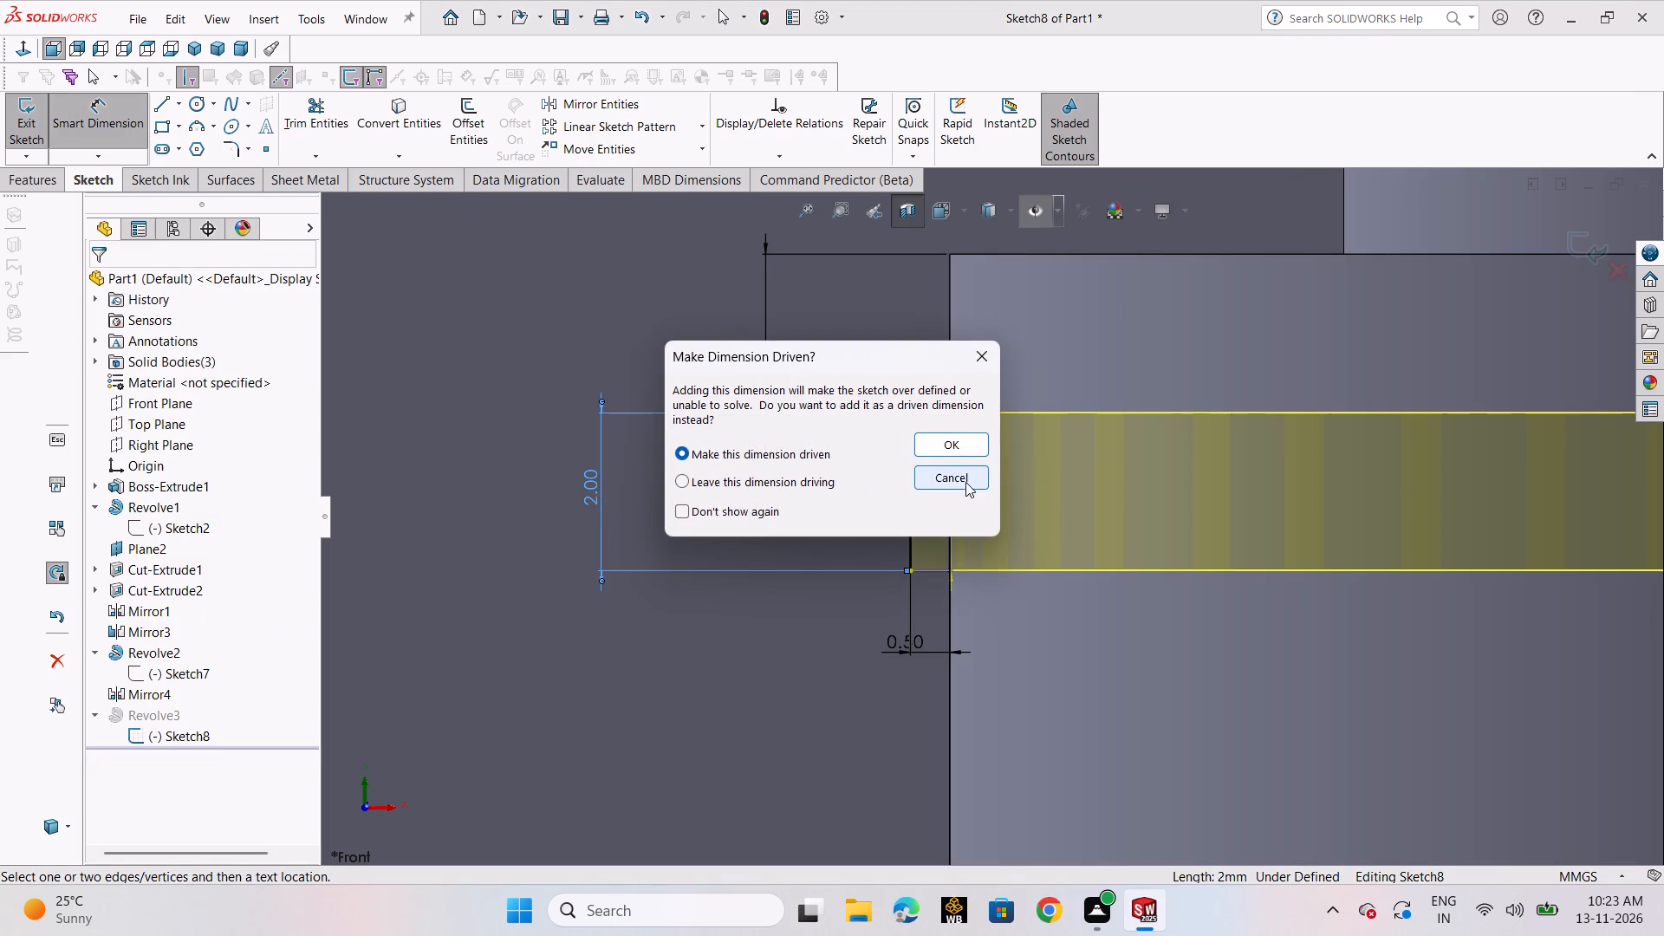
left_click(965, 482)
Delete the lower rectangle's vertical side inside the bore.
scroll(1005, 532, "up", 2)
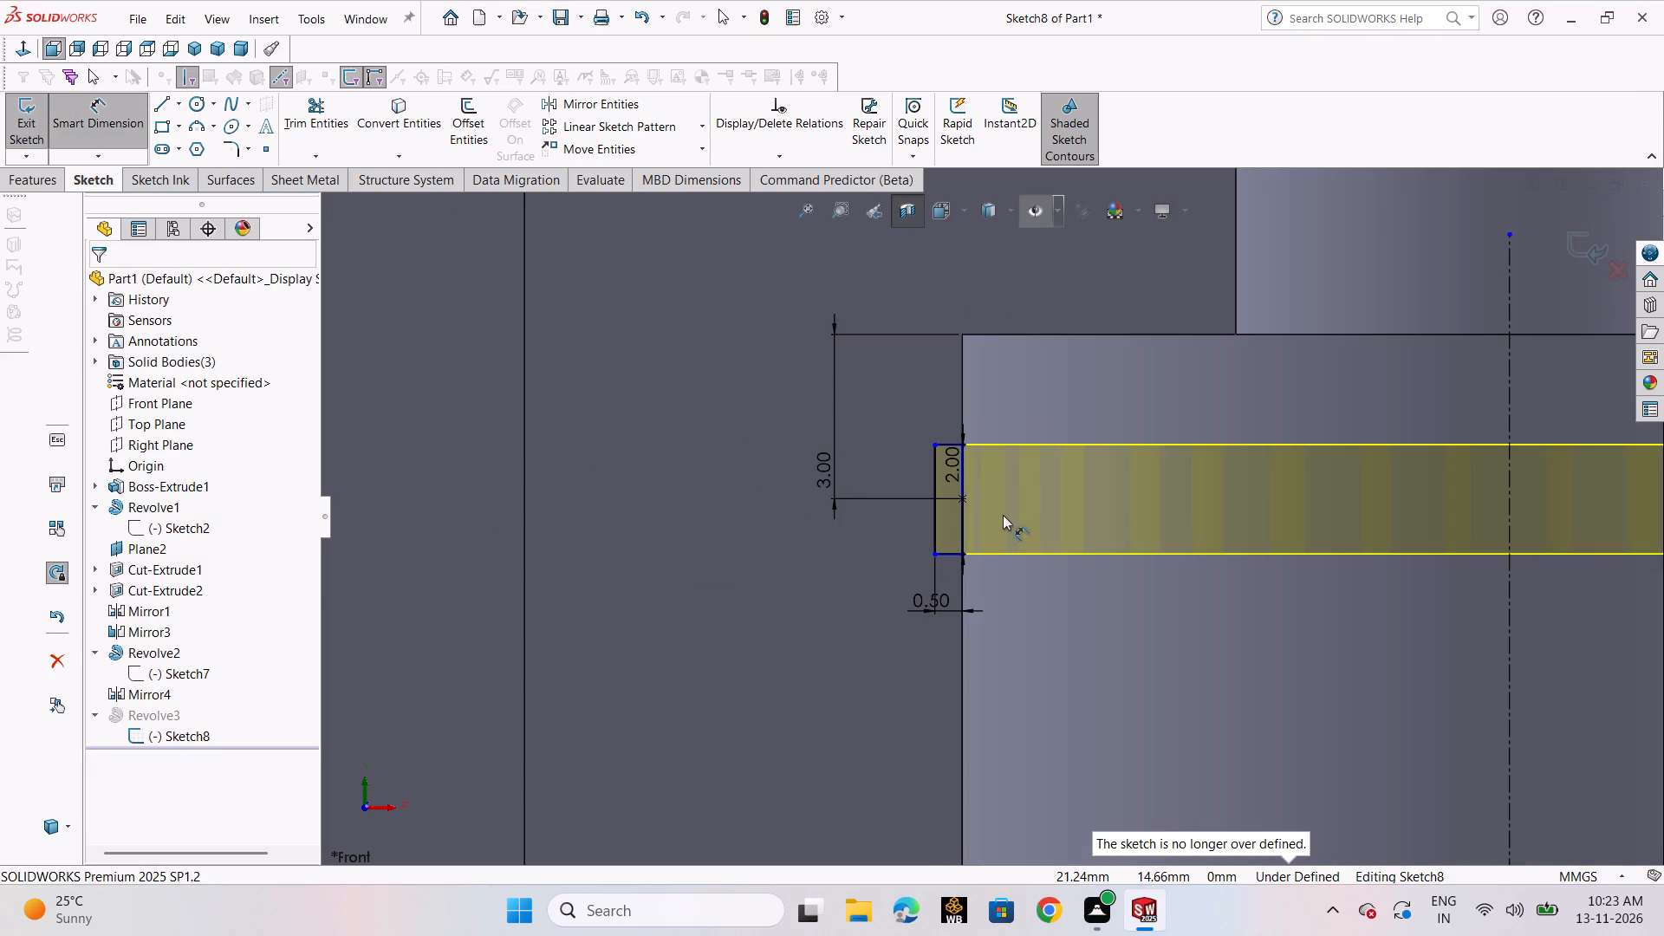
scroll(1003, 513, "up", 5)
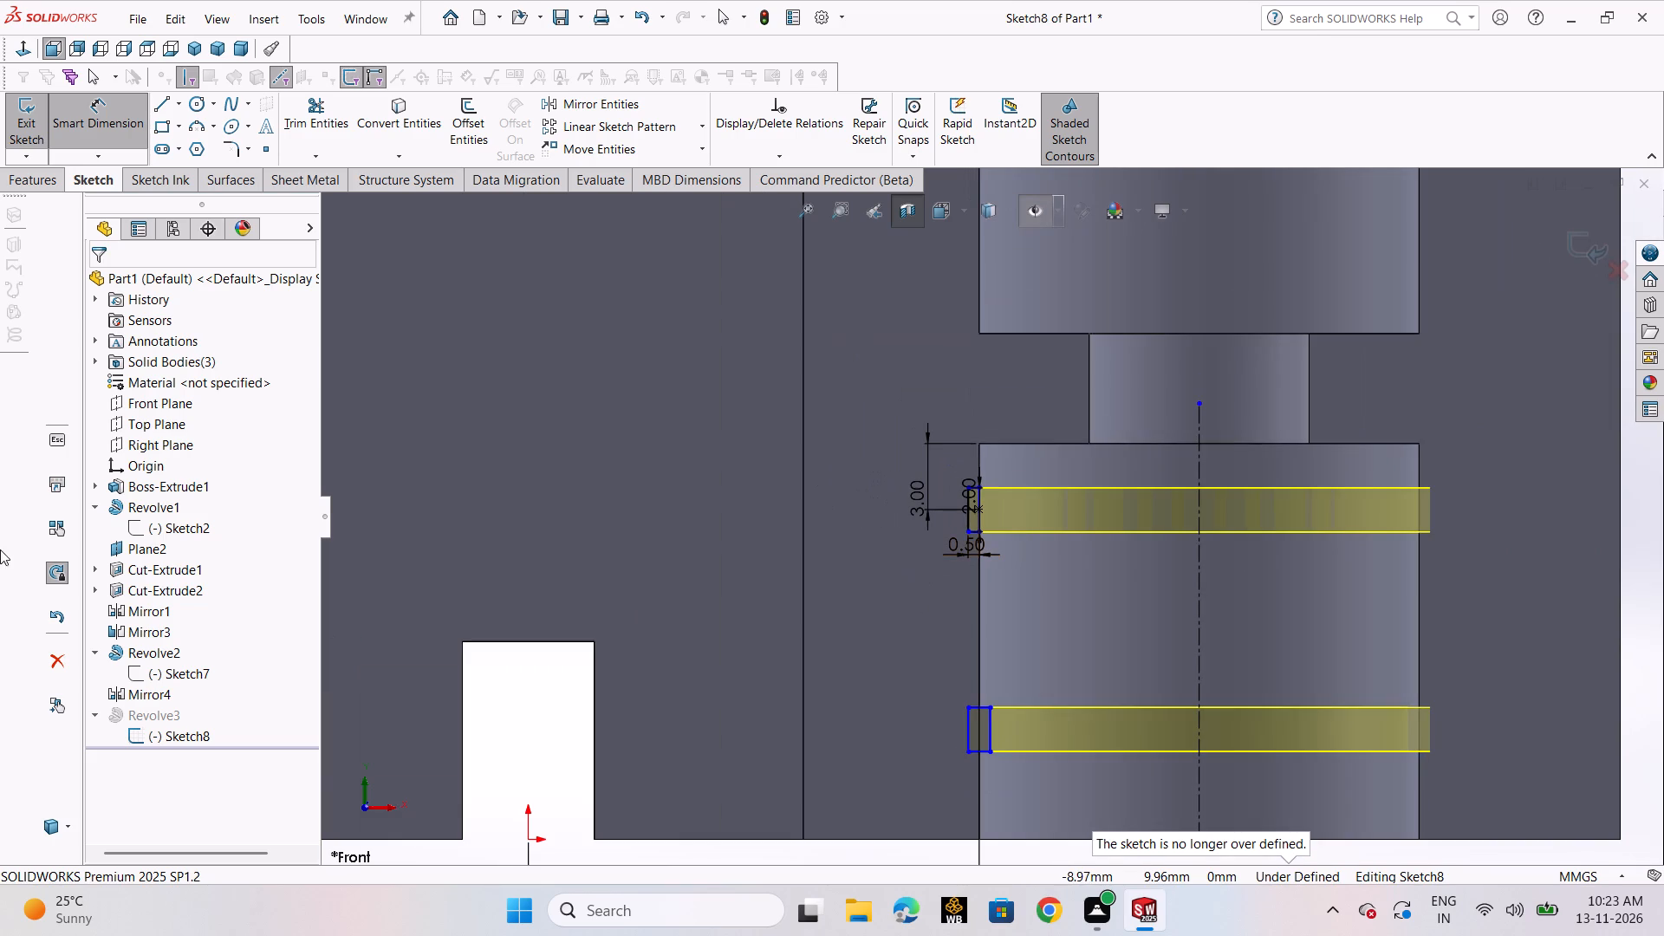
scroll(957, 730, "down", 3)
scroll(1042, 718, "down", 2)
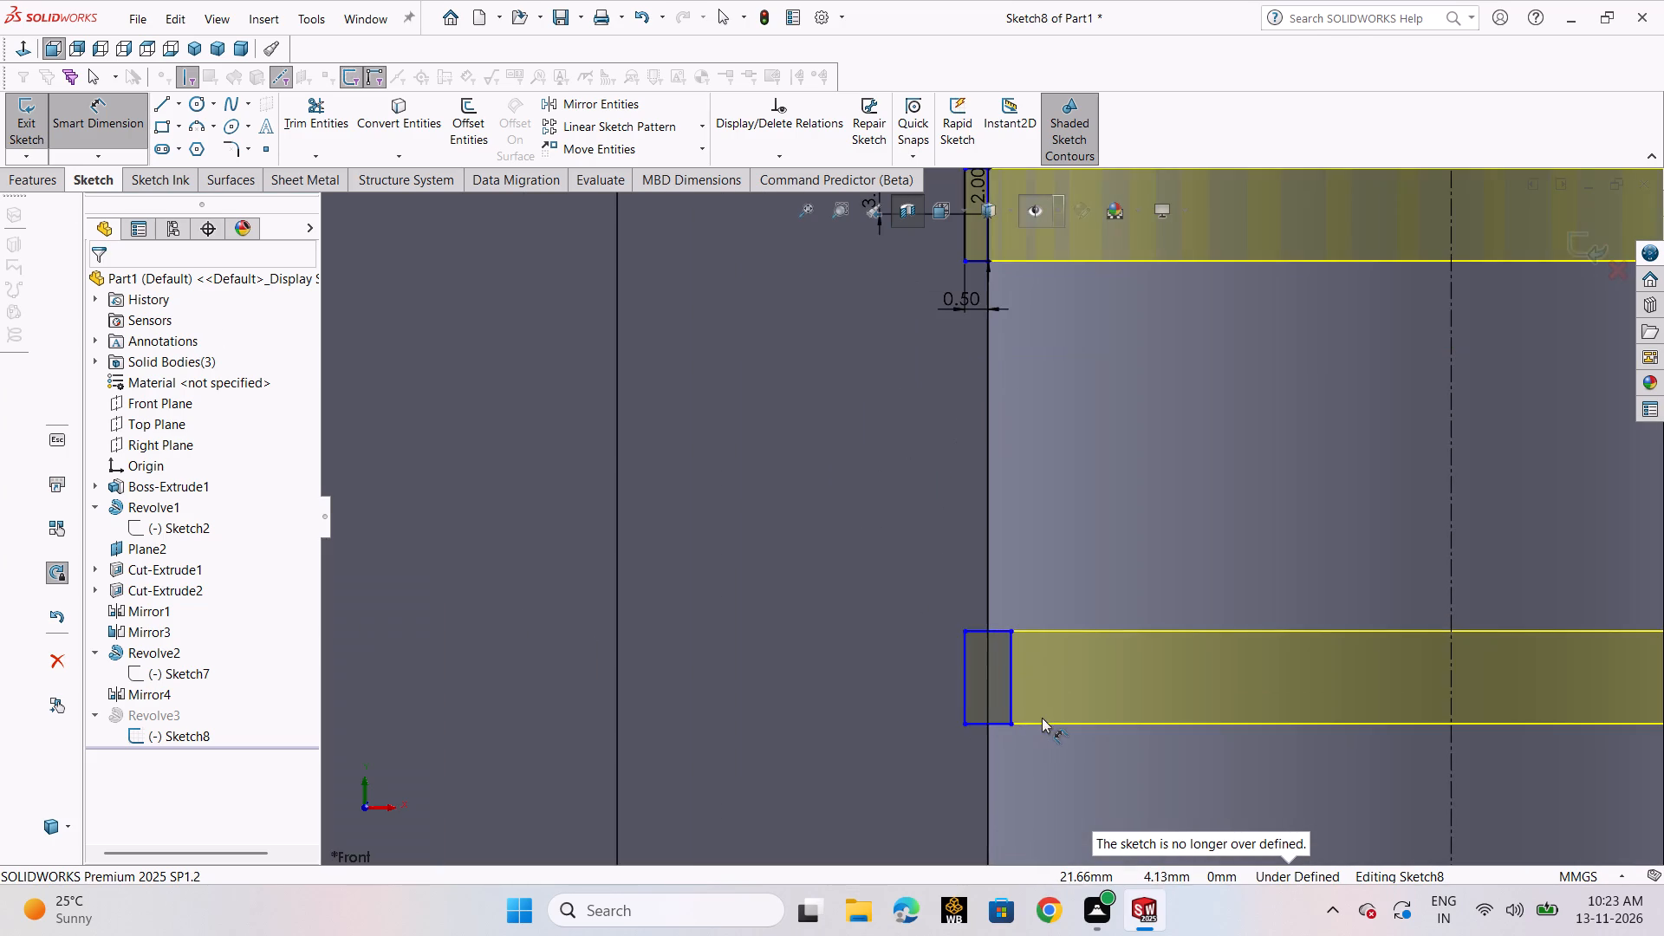
left_click(999, 666)
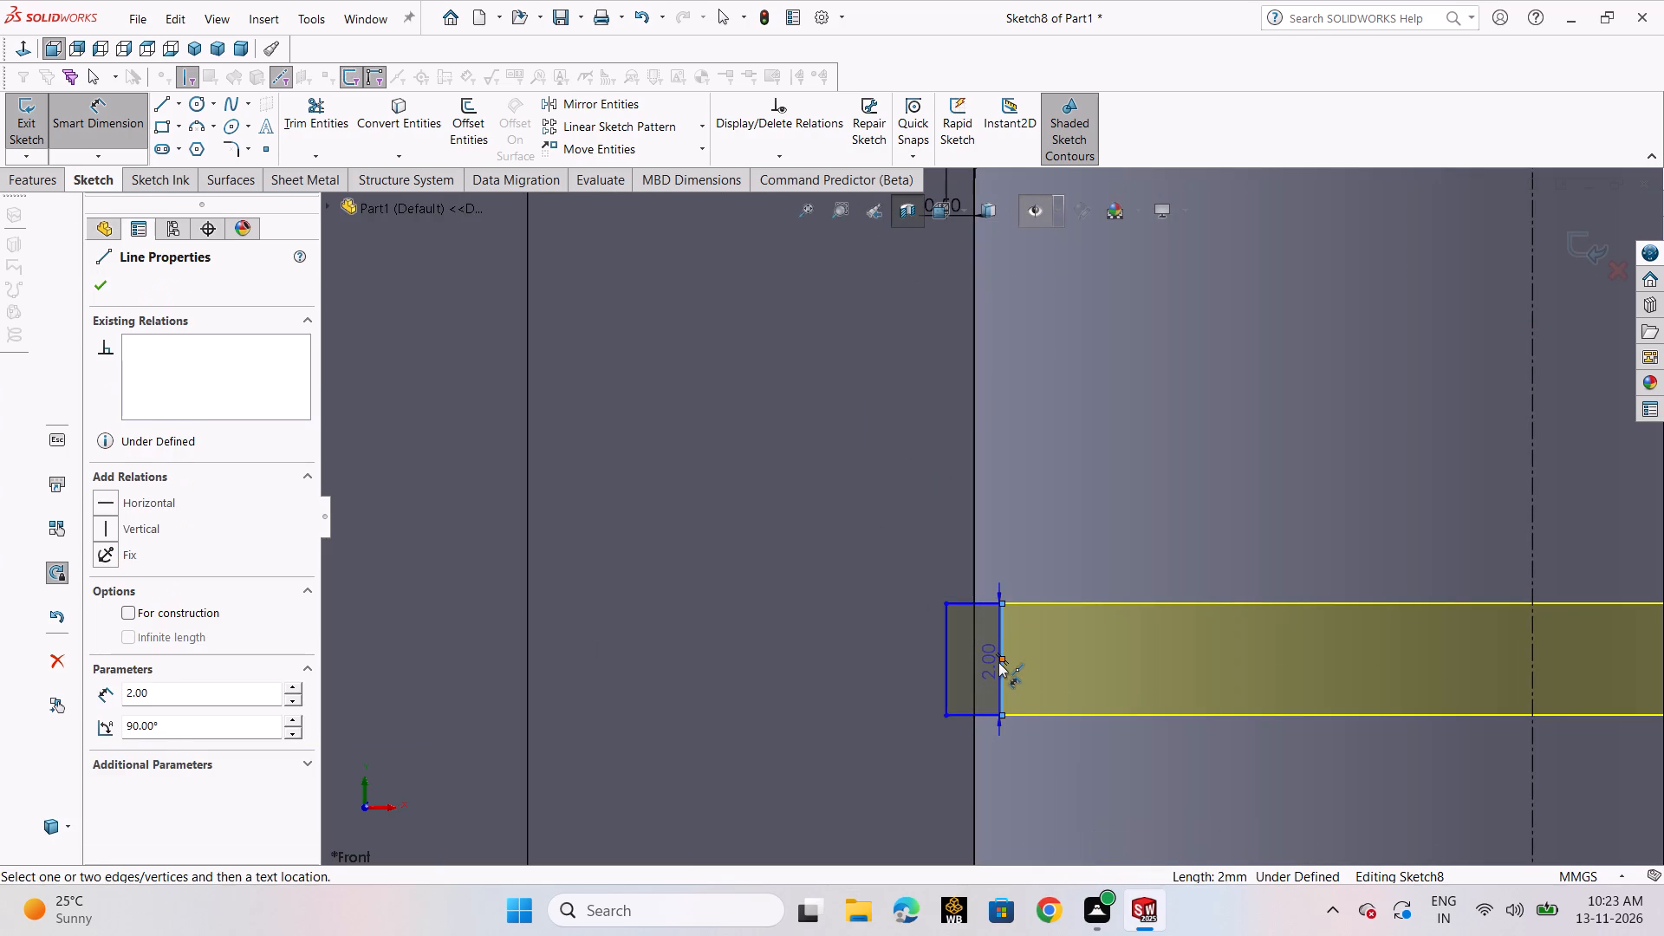
key("Delete")
Shorten the lower rectangle's two horizontal lines so their open ends stop at the bore wall.
scroll(991, 607, "down", 3)
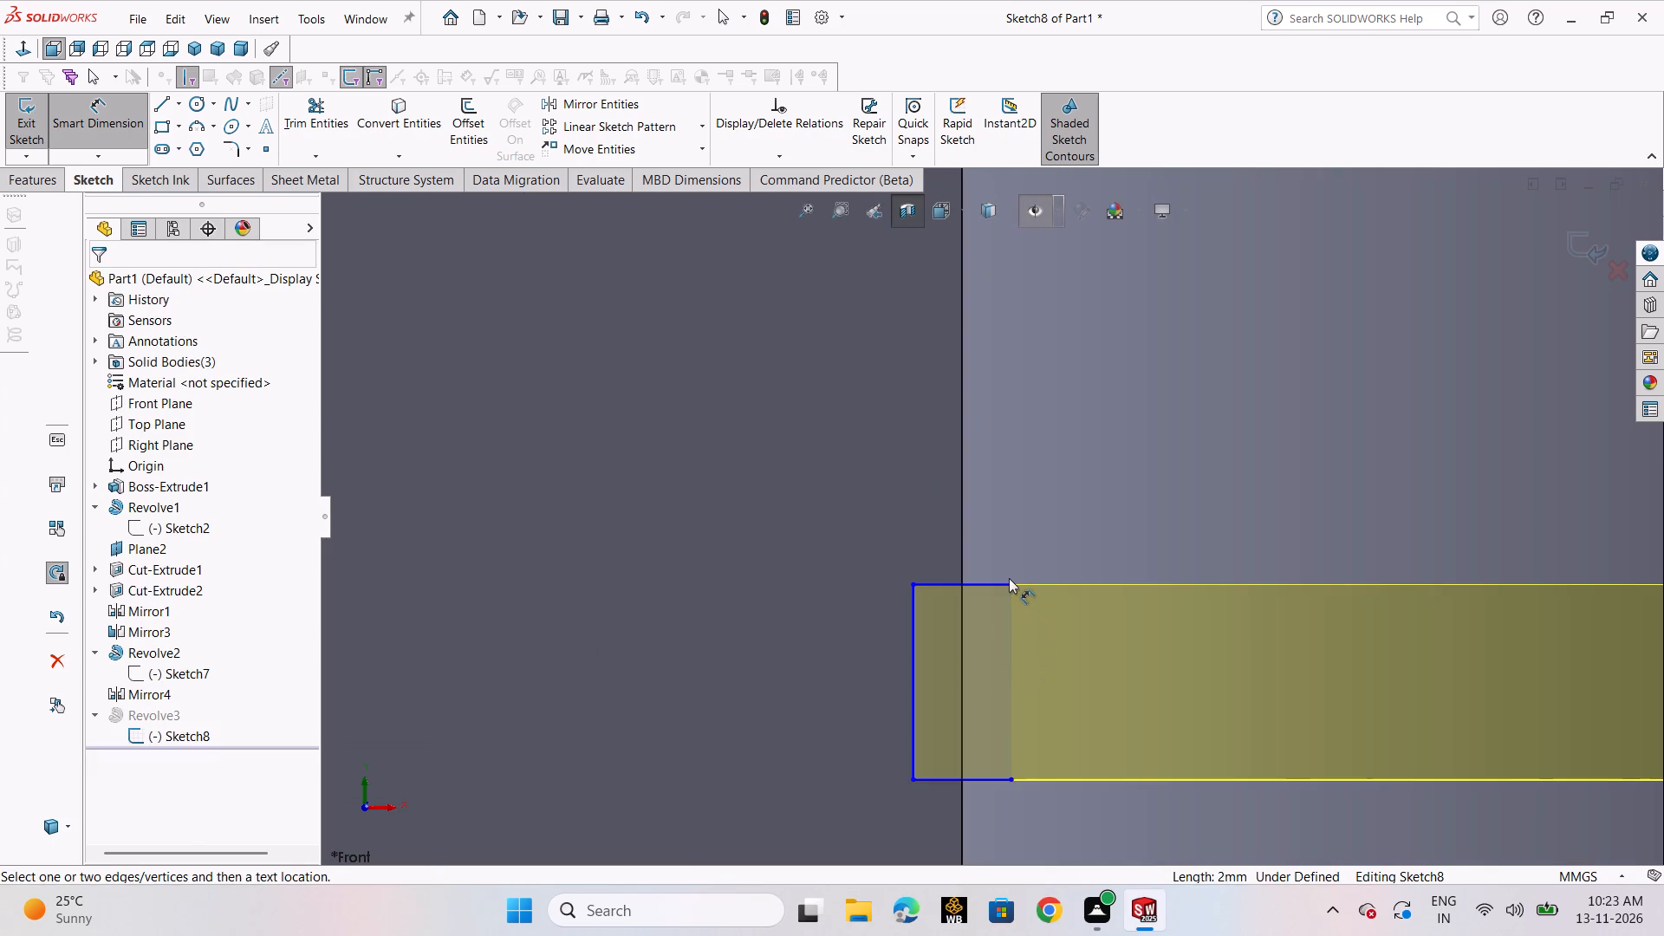
left_click_drag(1011, 582, 963, 582)
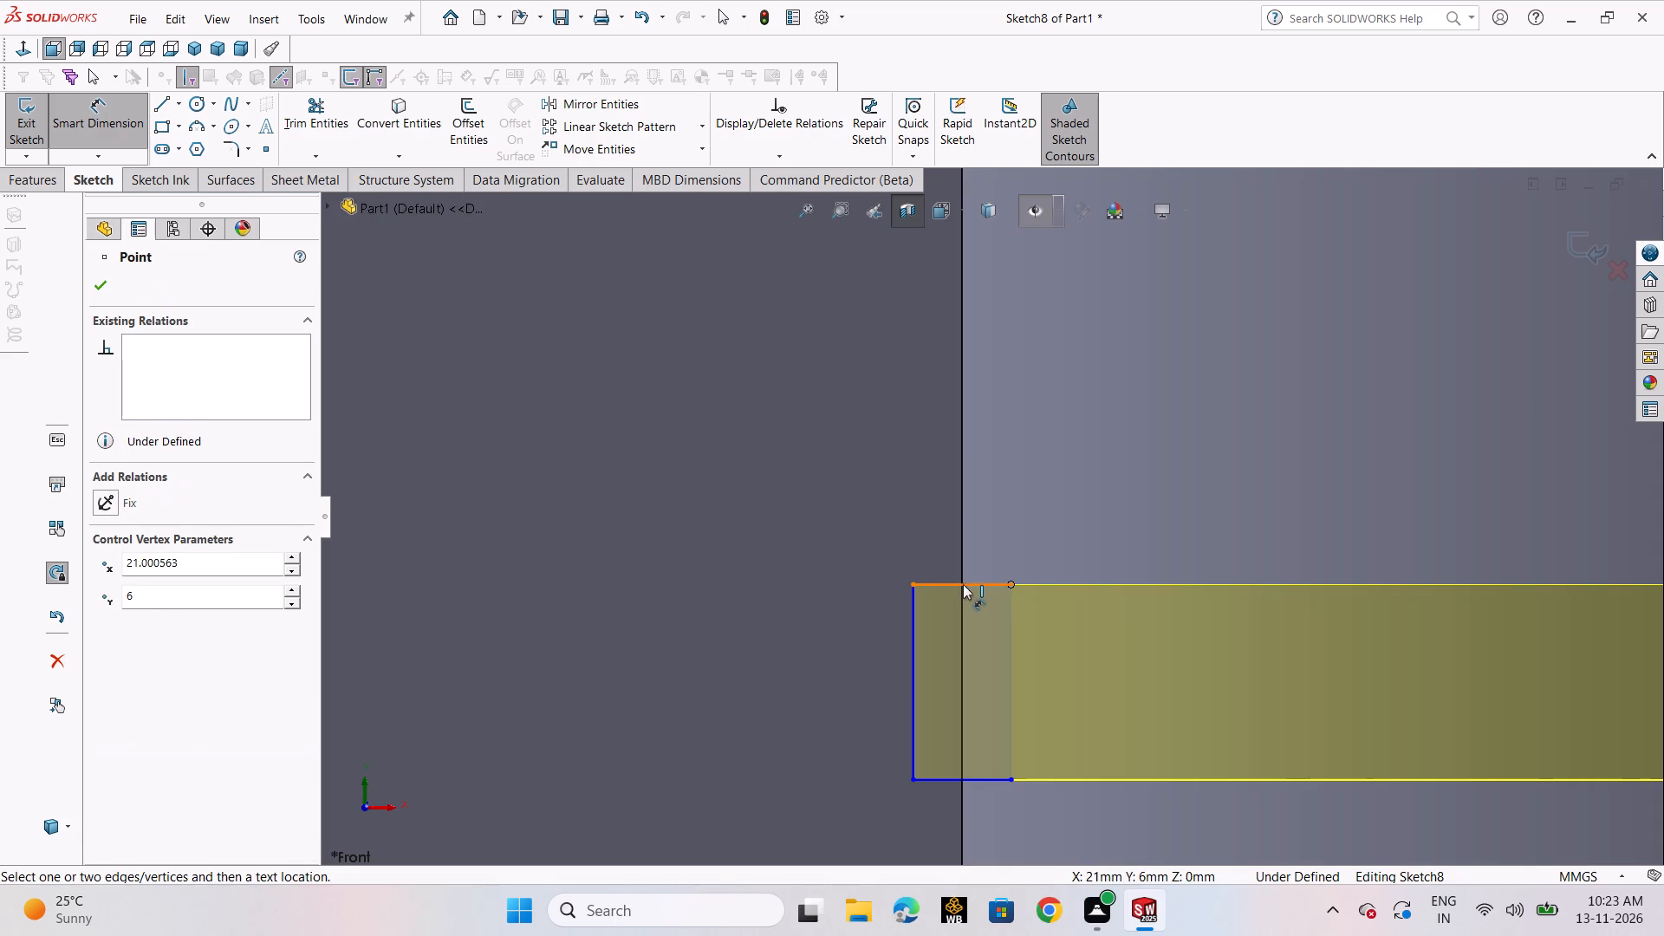
key("Escape")
key("Escape")
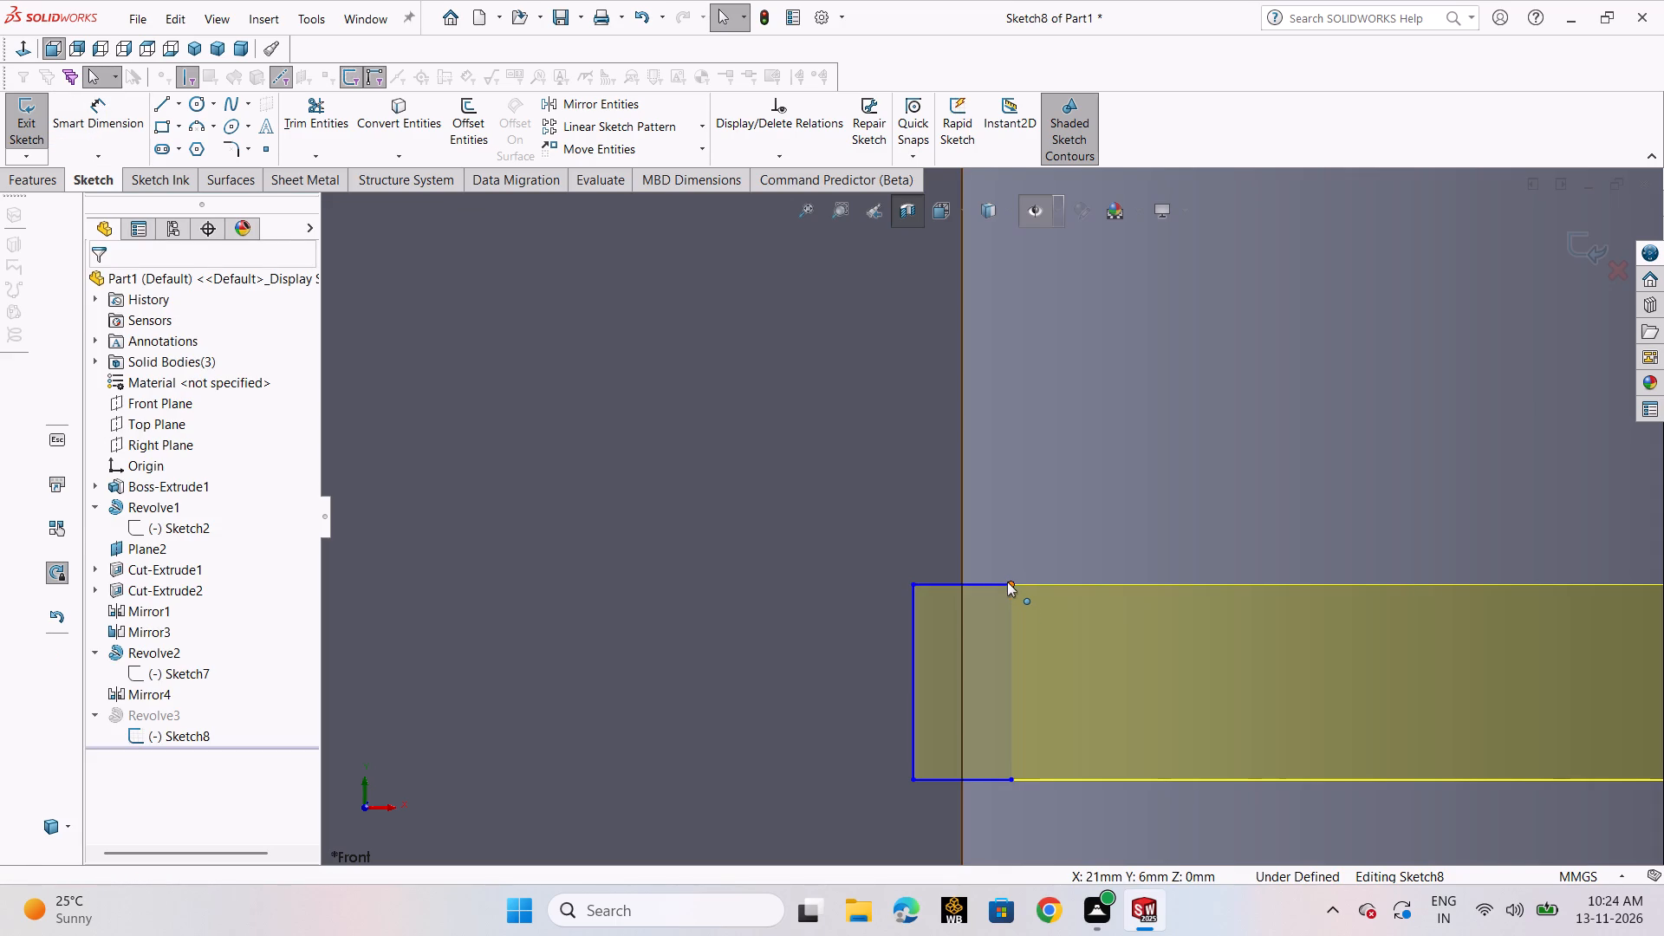
left_click_drag(1007, 582, 965, 582)
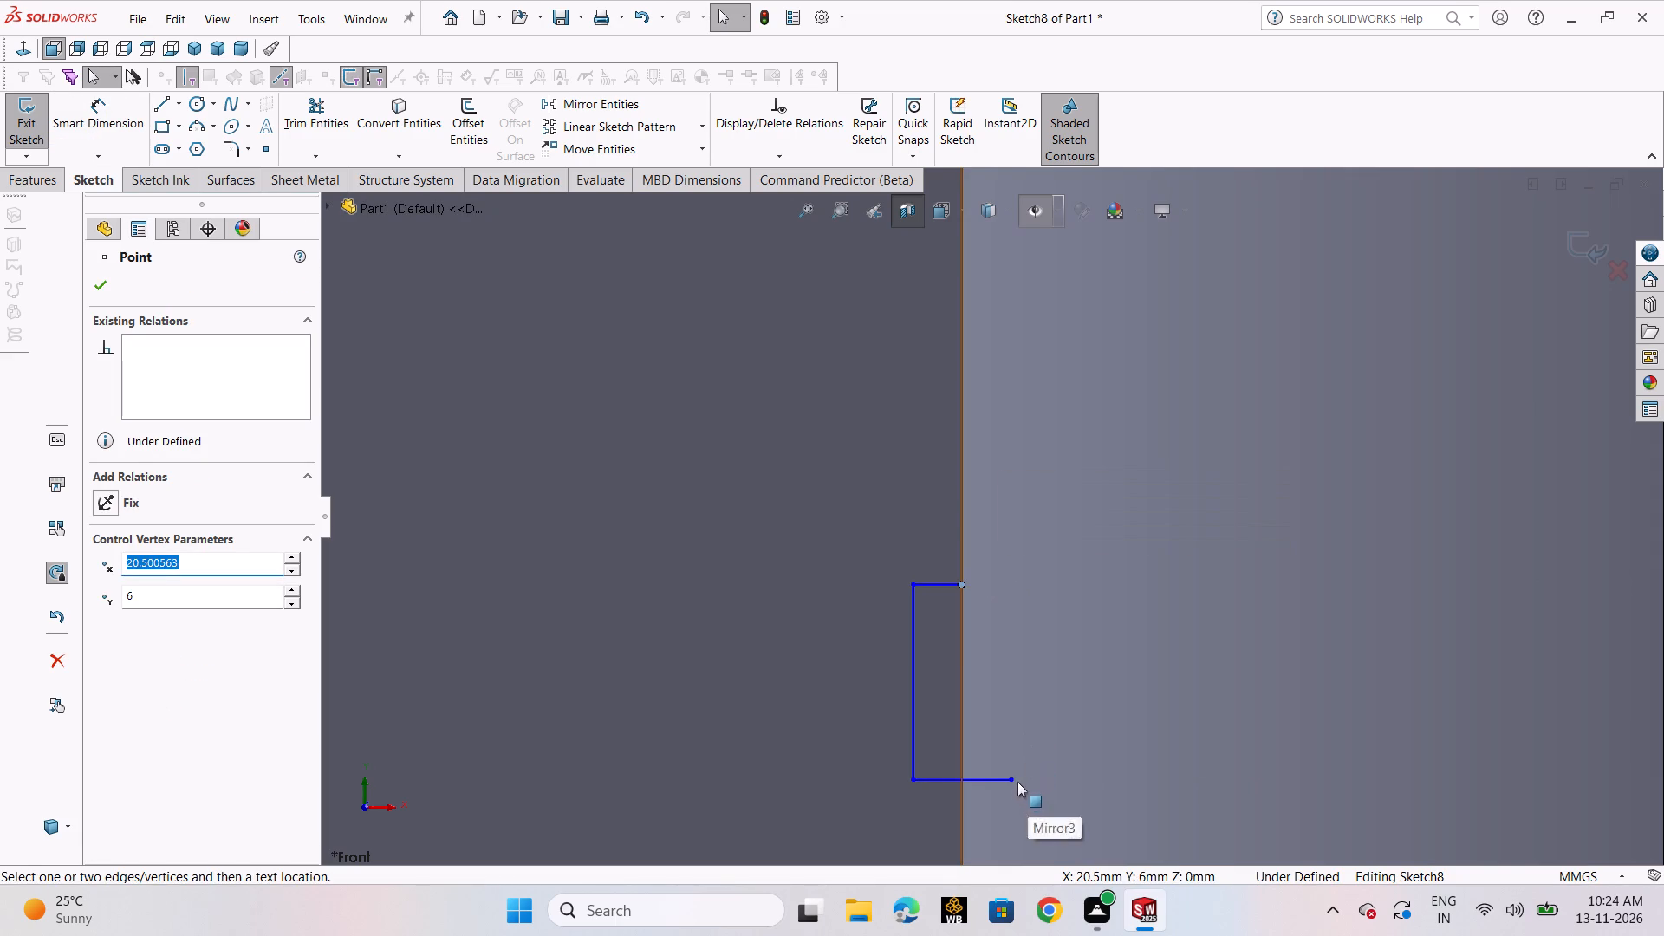
left_click_drag(1012, 777, 965, 777)
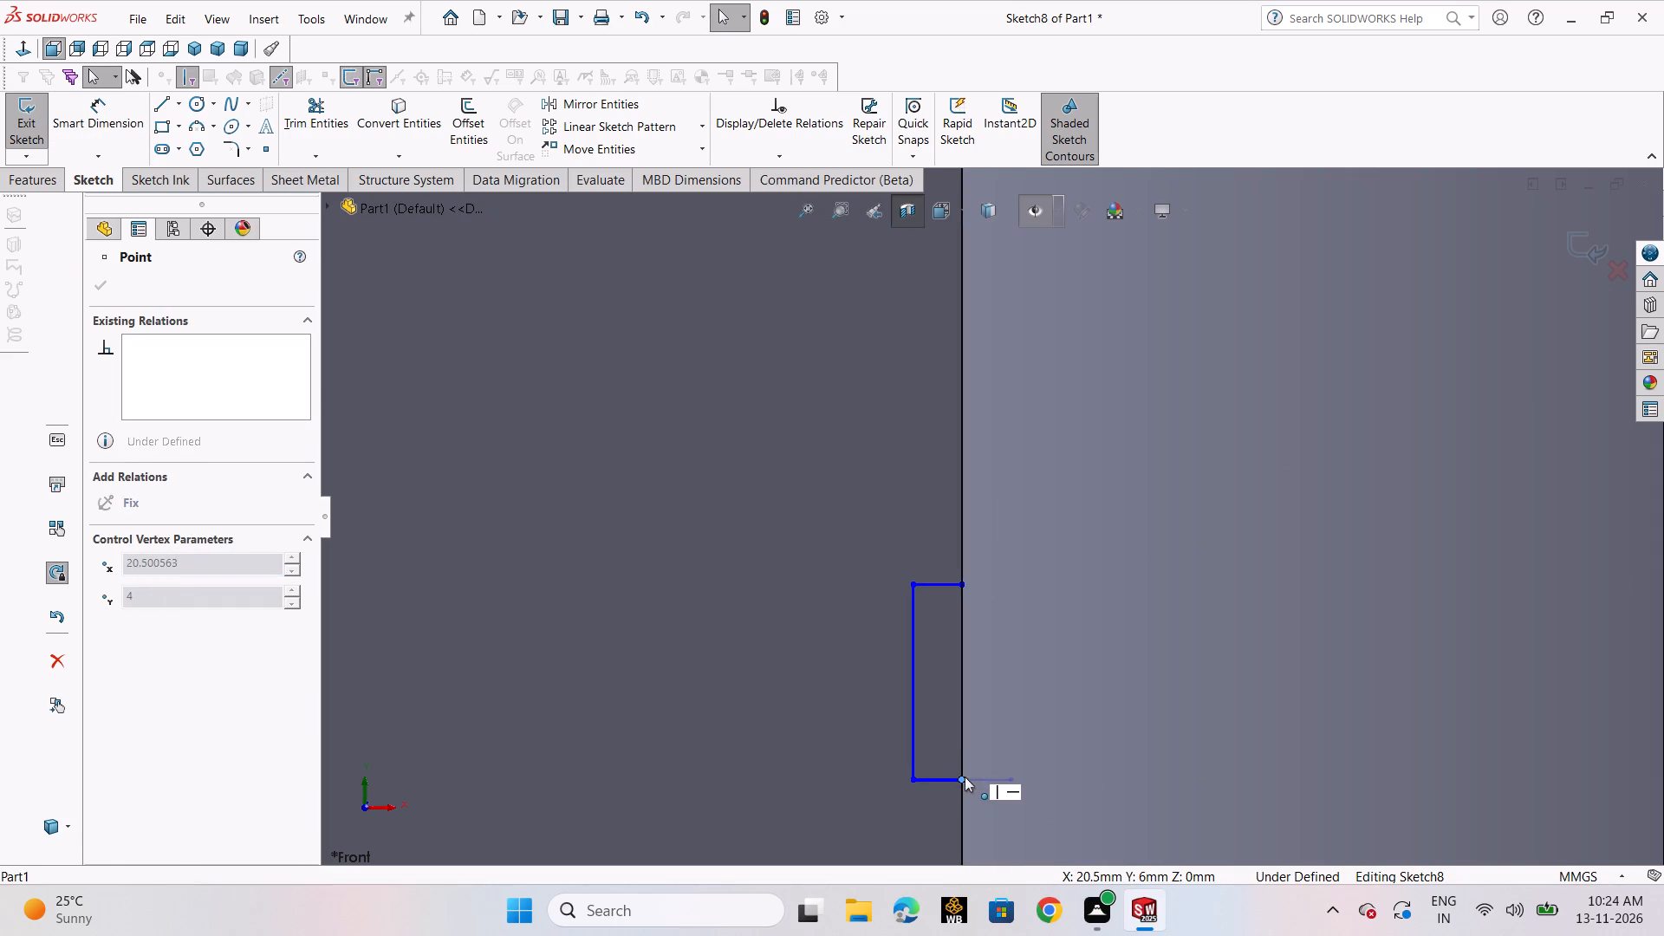
left_click_drag(965, 777, 965, 778)
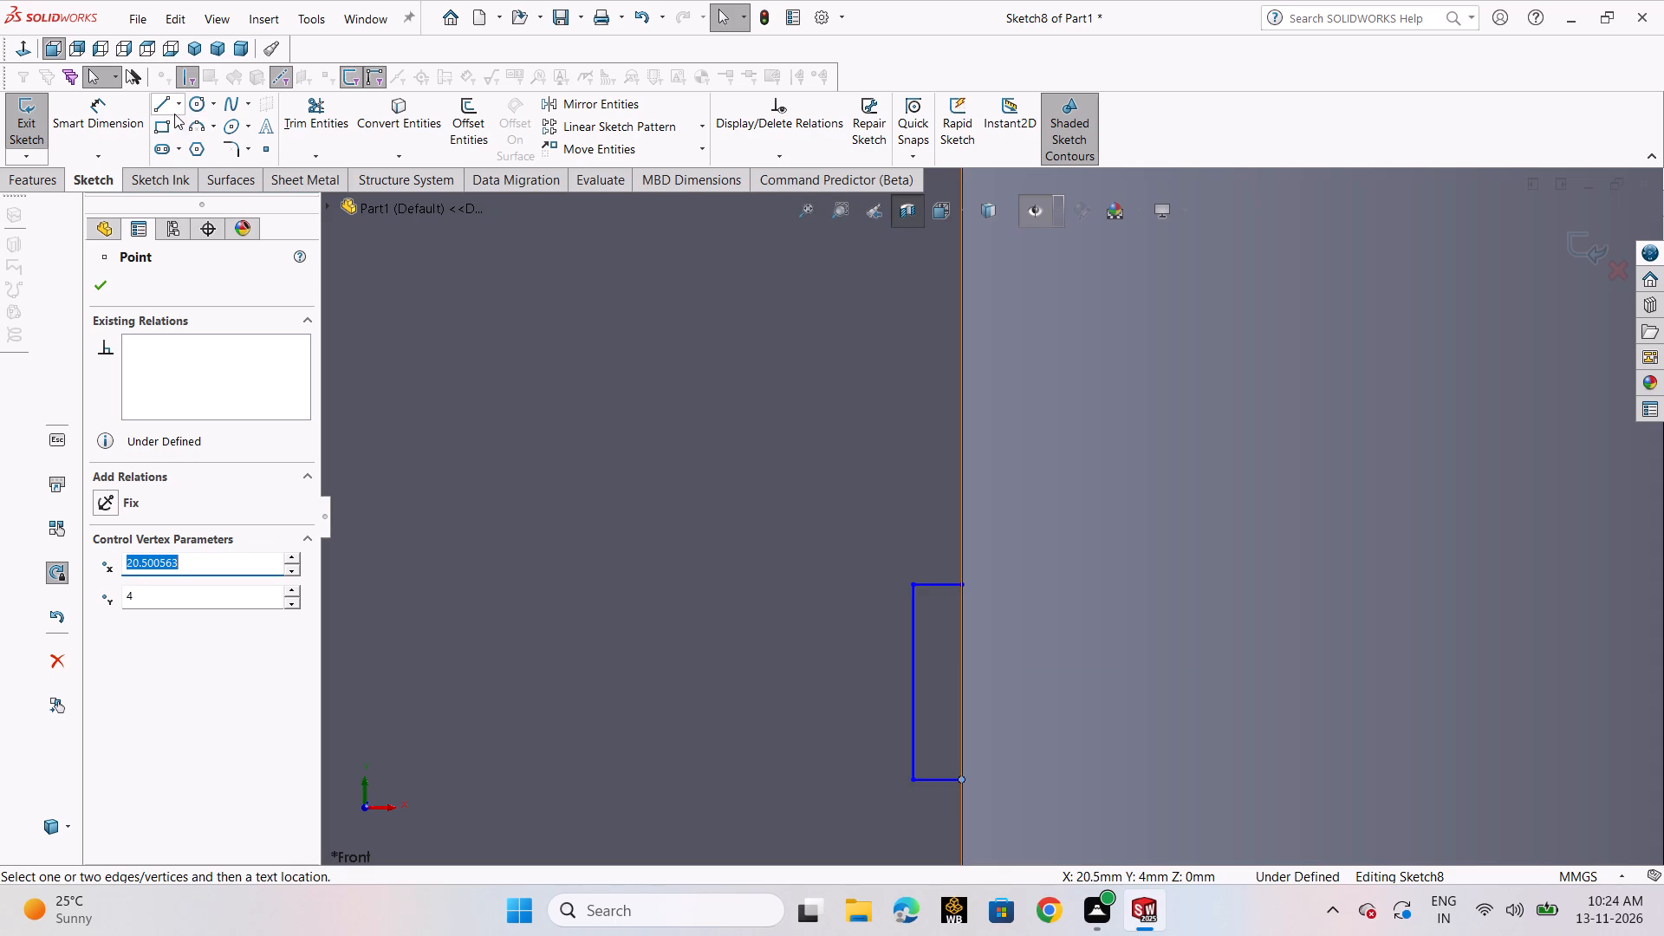
Close the lower rectangle with a 2 mm vertical line along the bore wall.
left_click(166, 108)
left_click(179, 127)
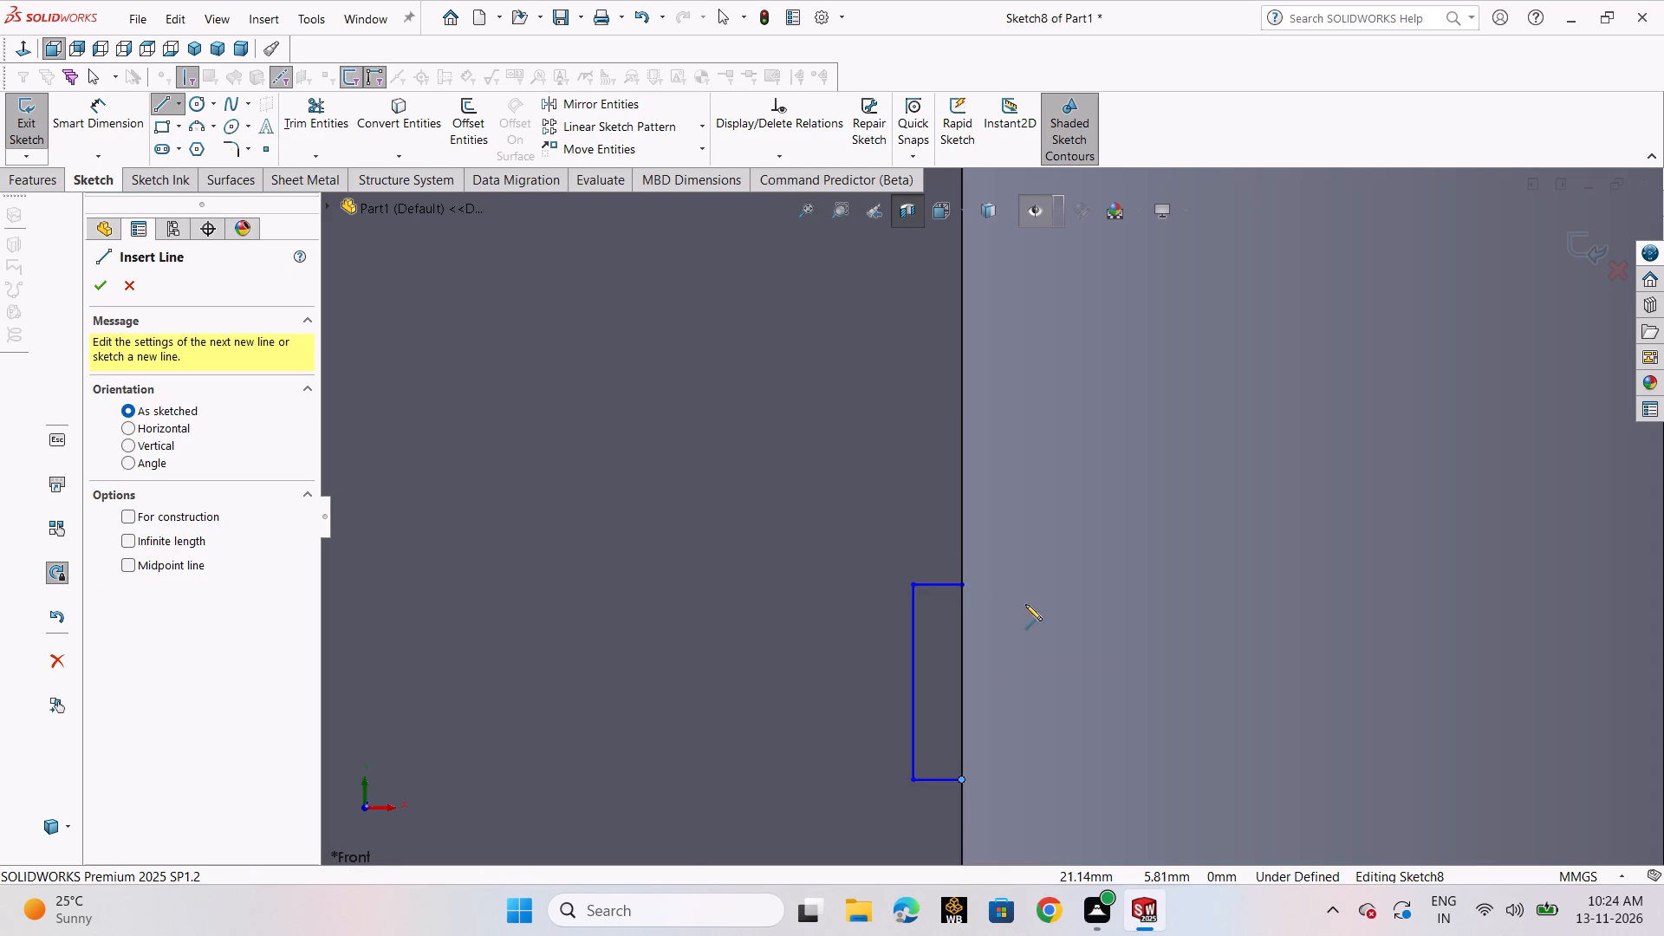
left_click(965, 588)
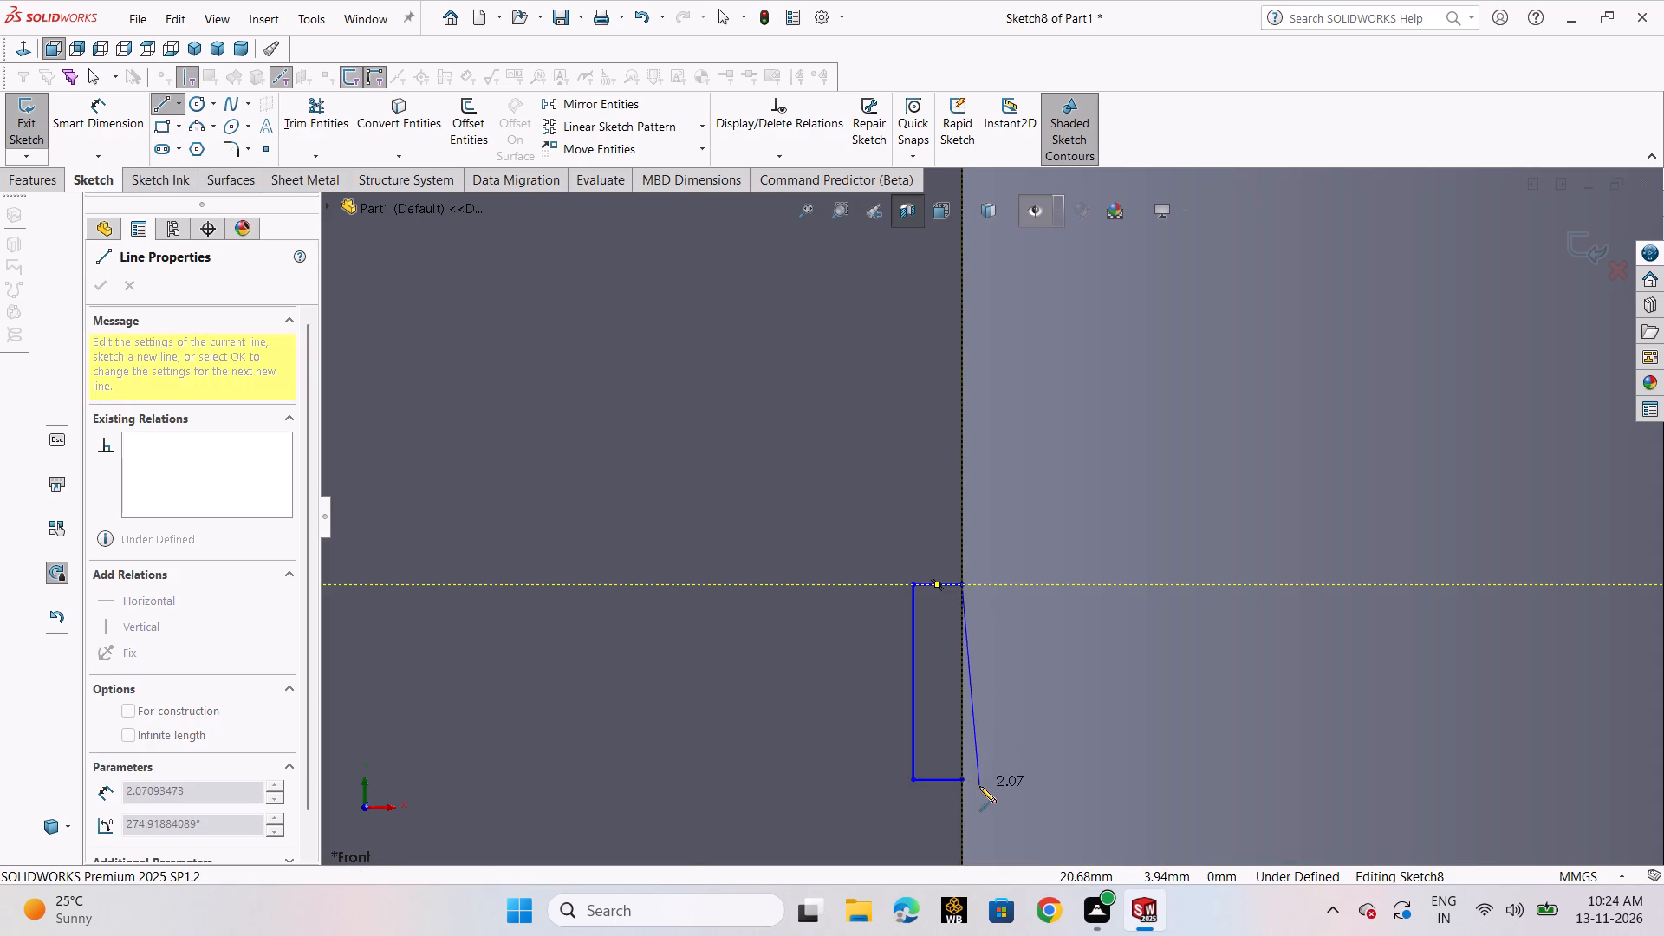
left_click(963, 779)
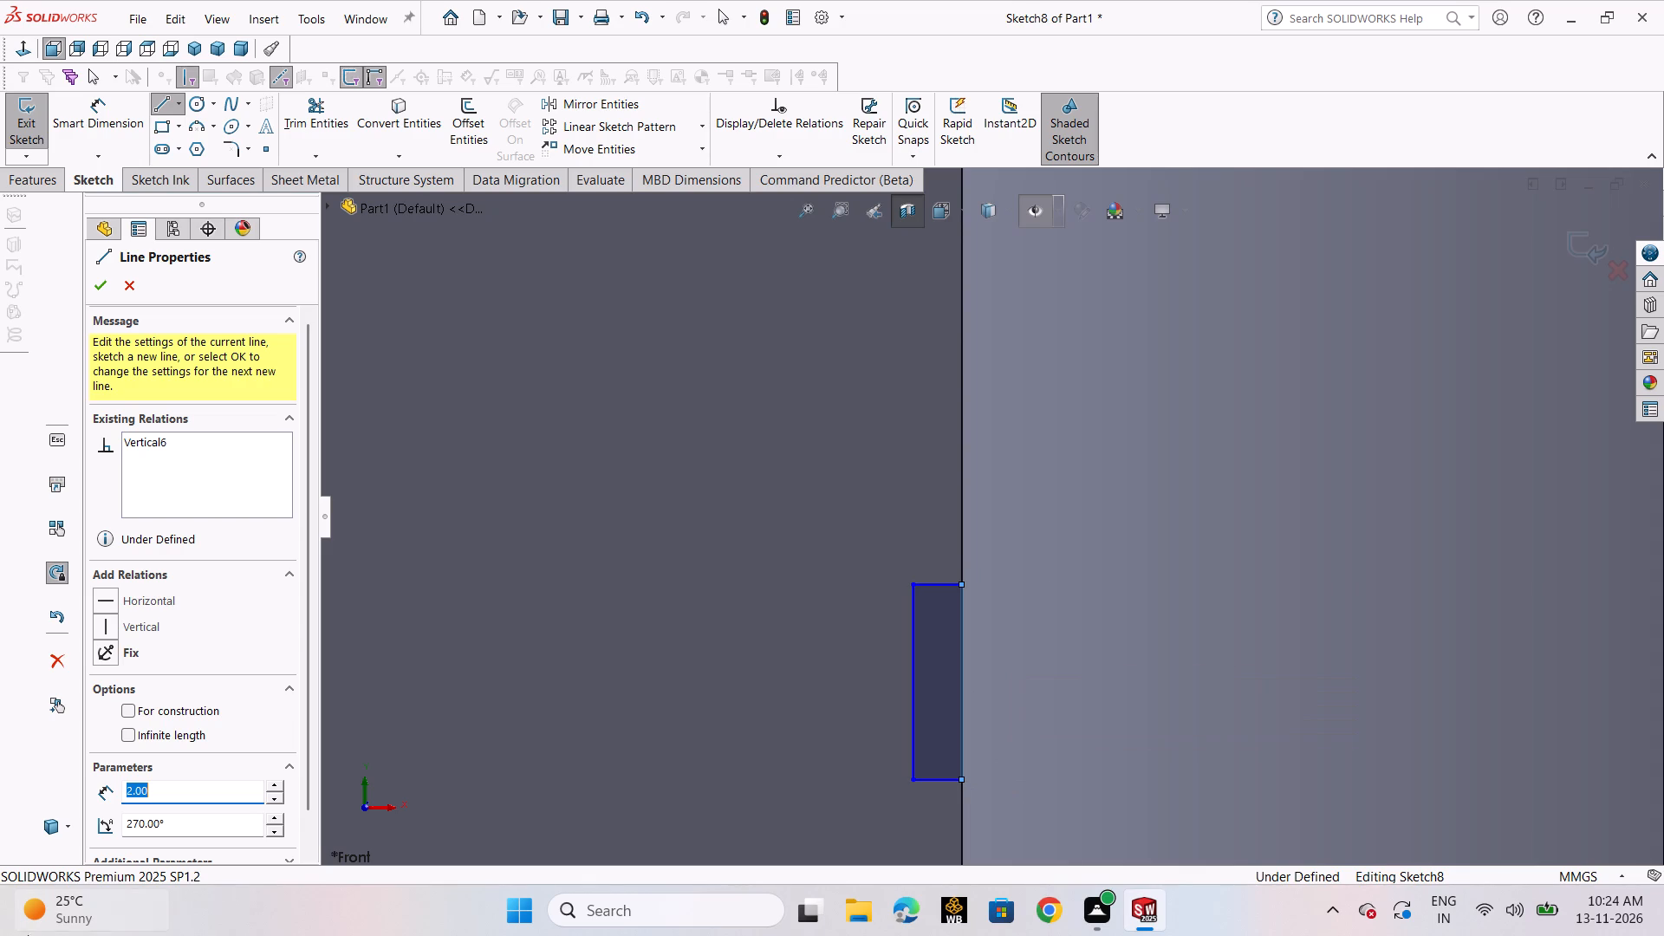
Dimension the width of the lower rectangle at the bore wall.
left_click(99, 119)
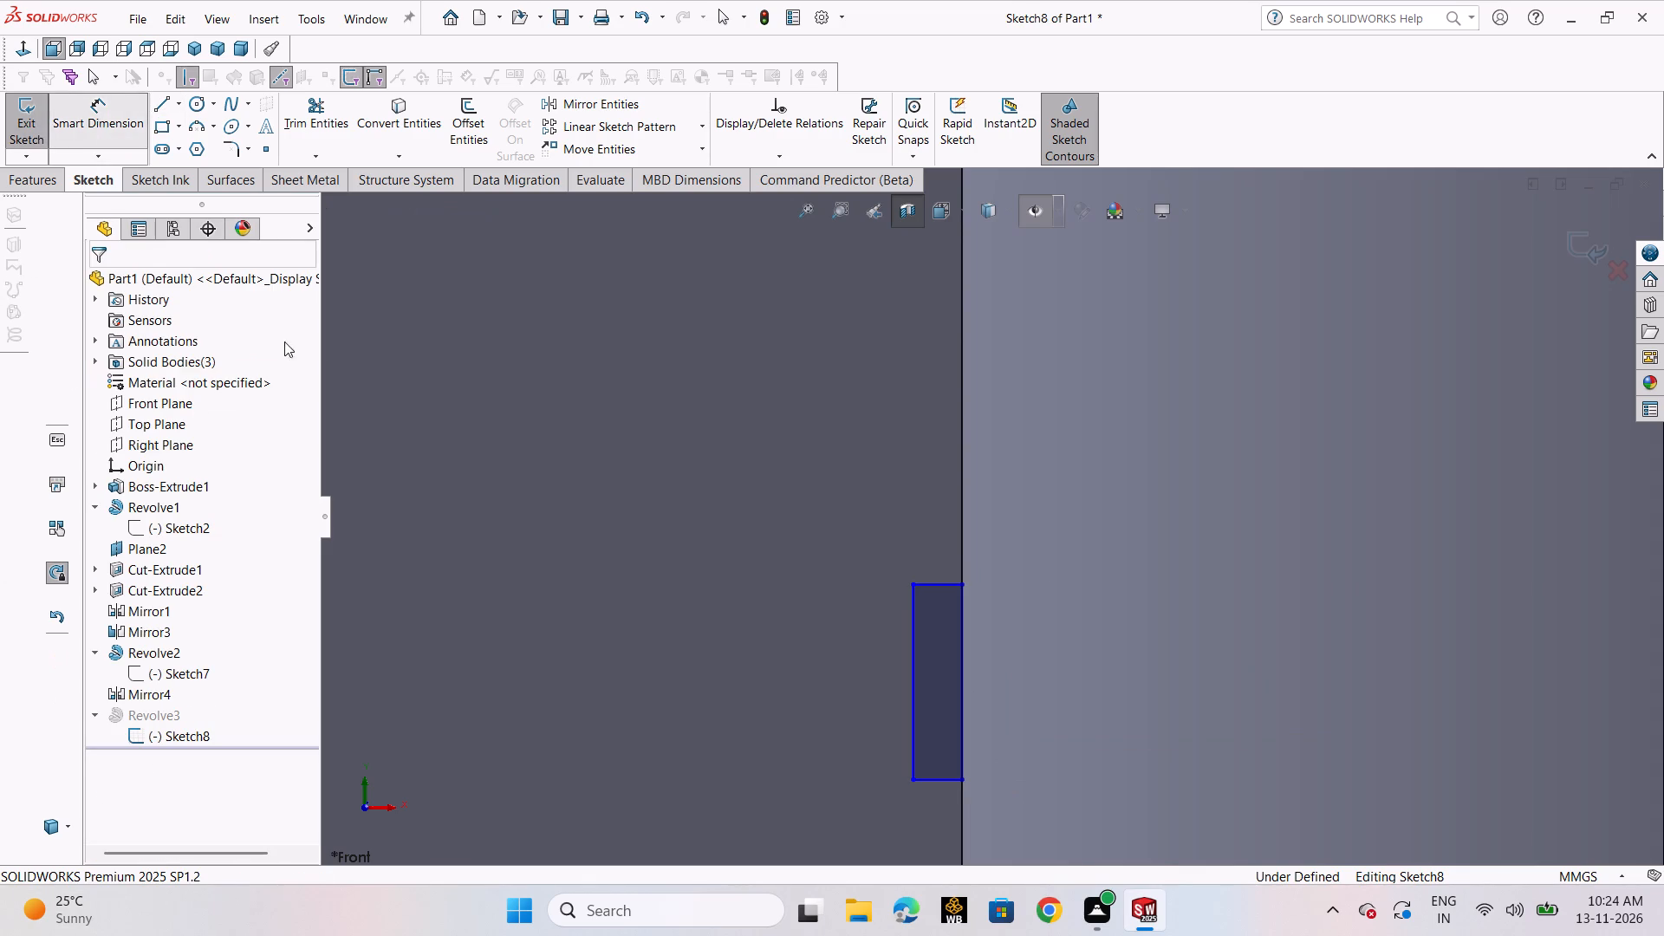
left_click(939, 584)
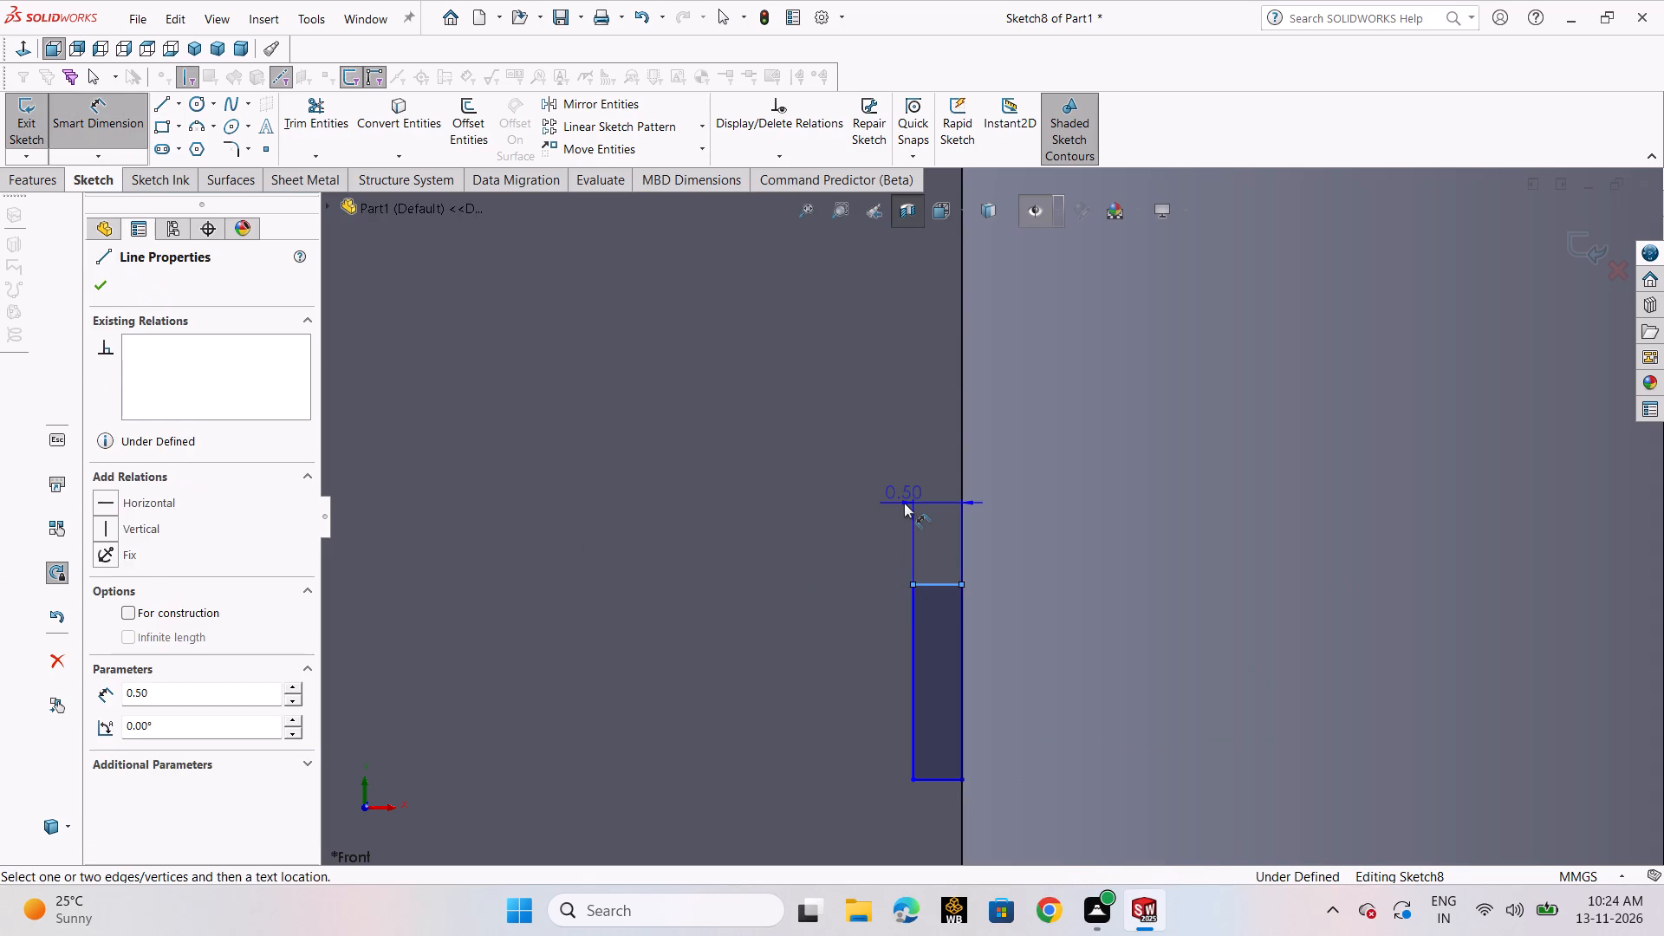
left_click(904, 503)
left_click(828, 478)
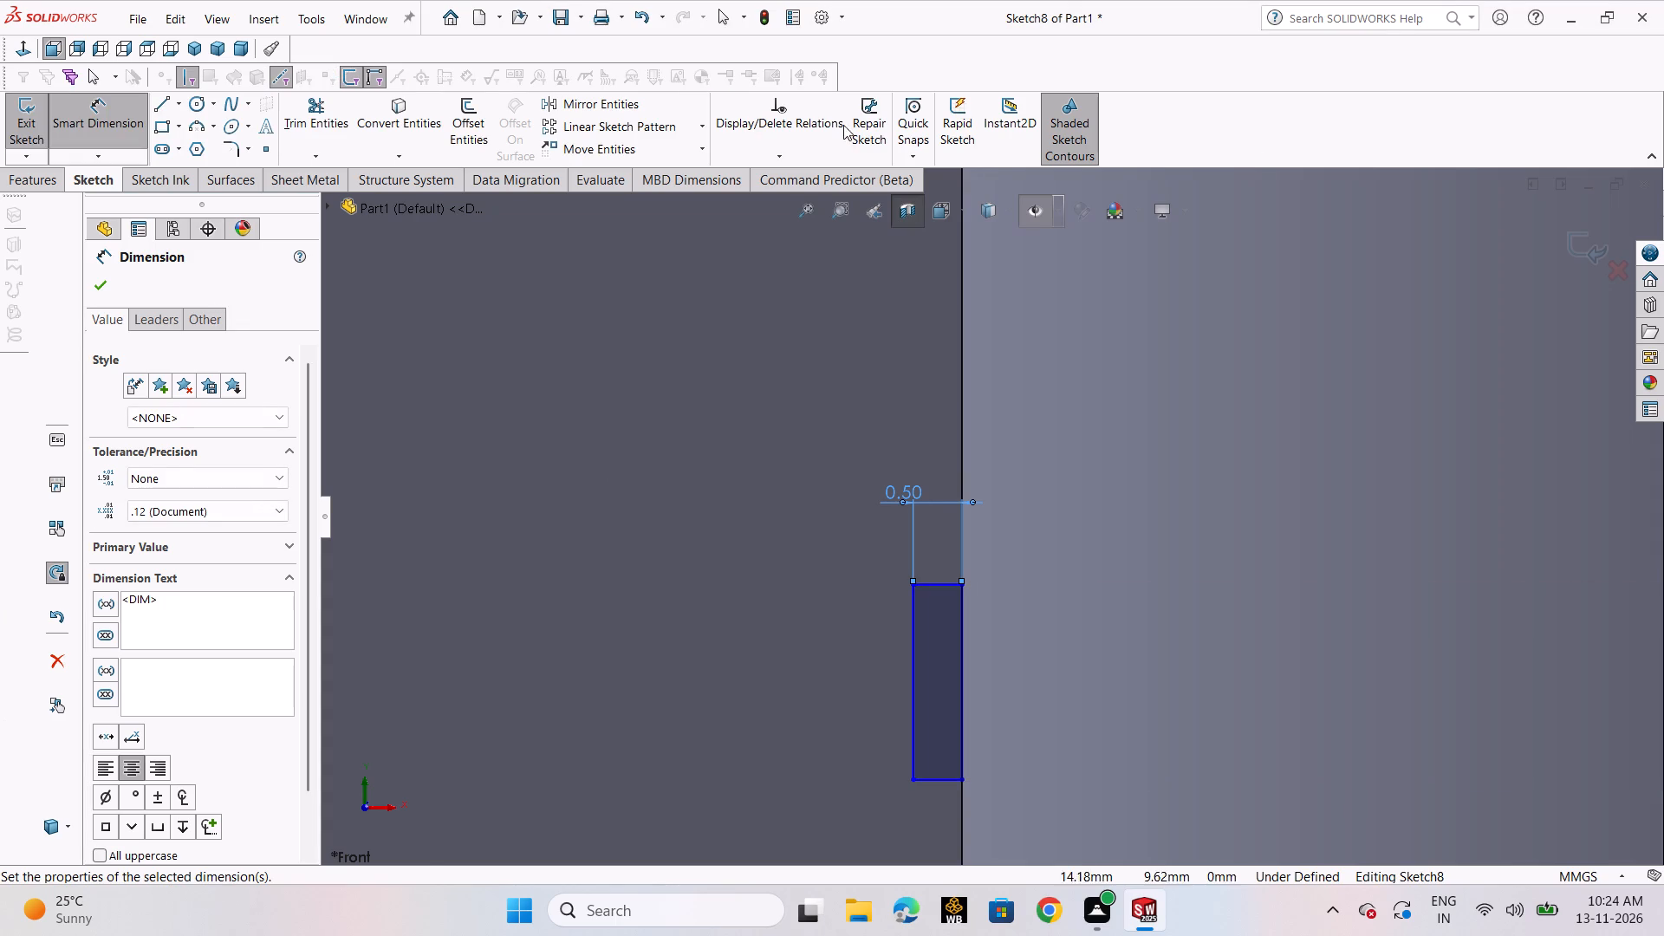
Exit Sketch8 to rebuild Revolve3 with the trimmed profiles.
scroll(556, 567, "up", 10)
scroll(1052, 397, "up", 2)
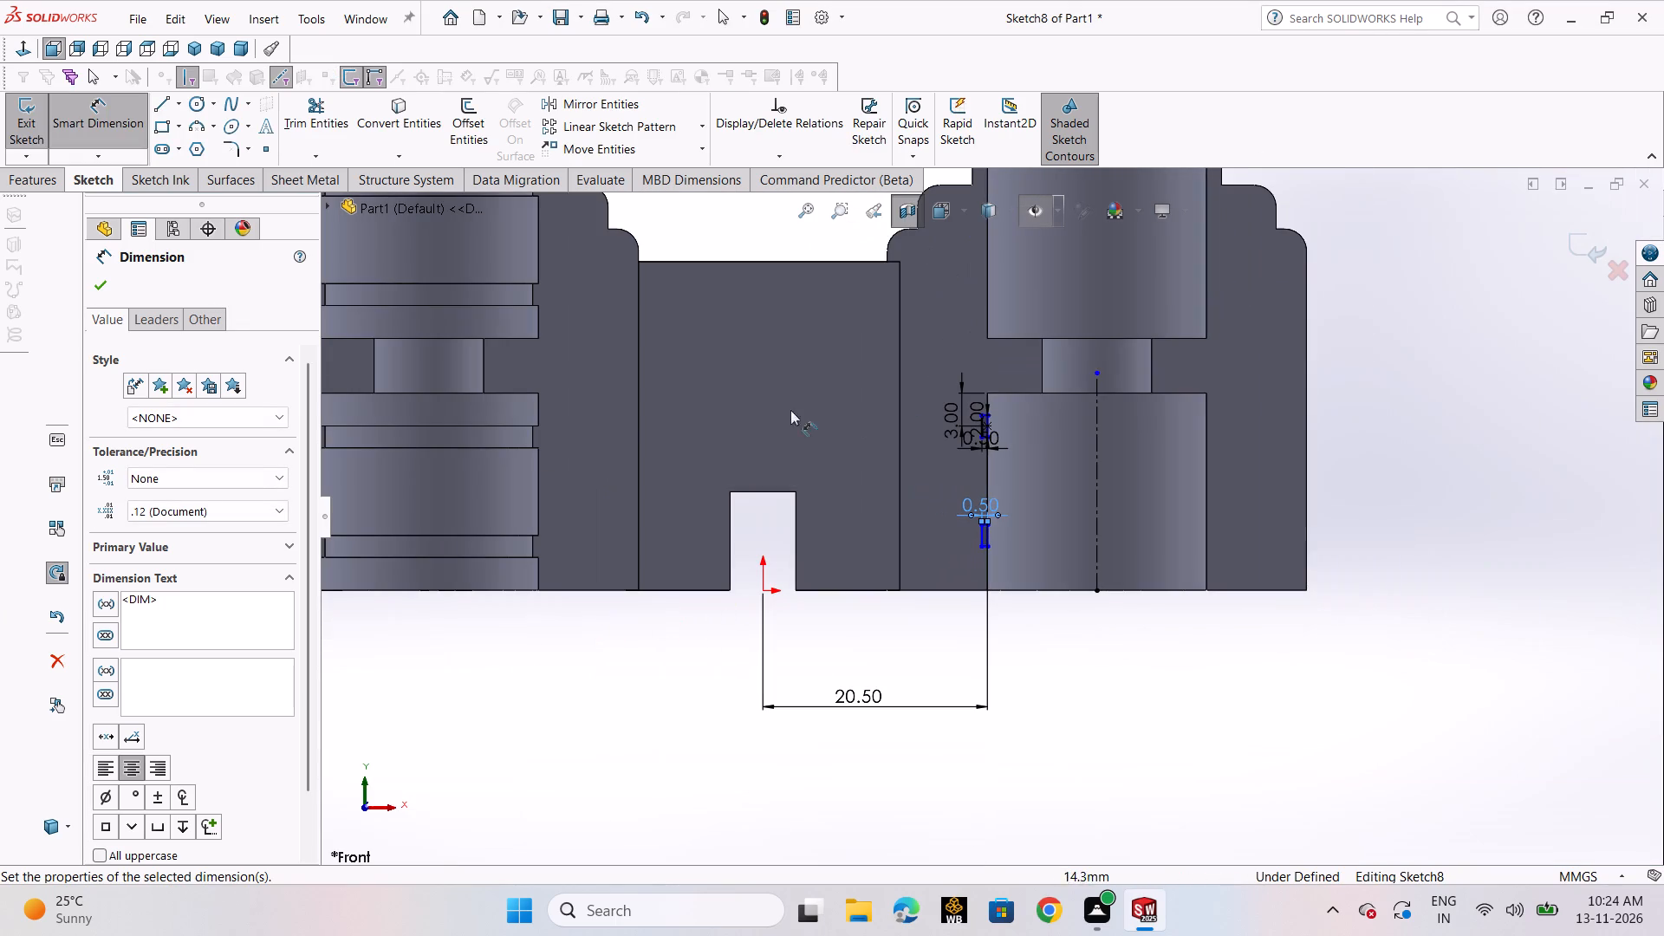
left_click(12, 120)
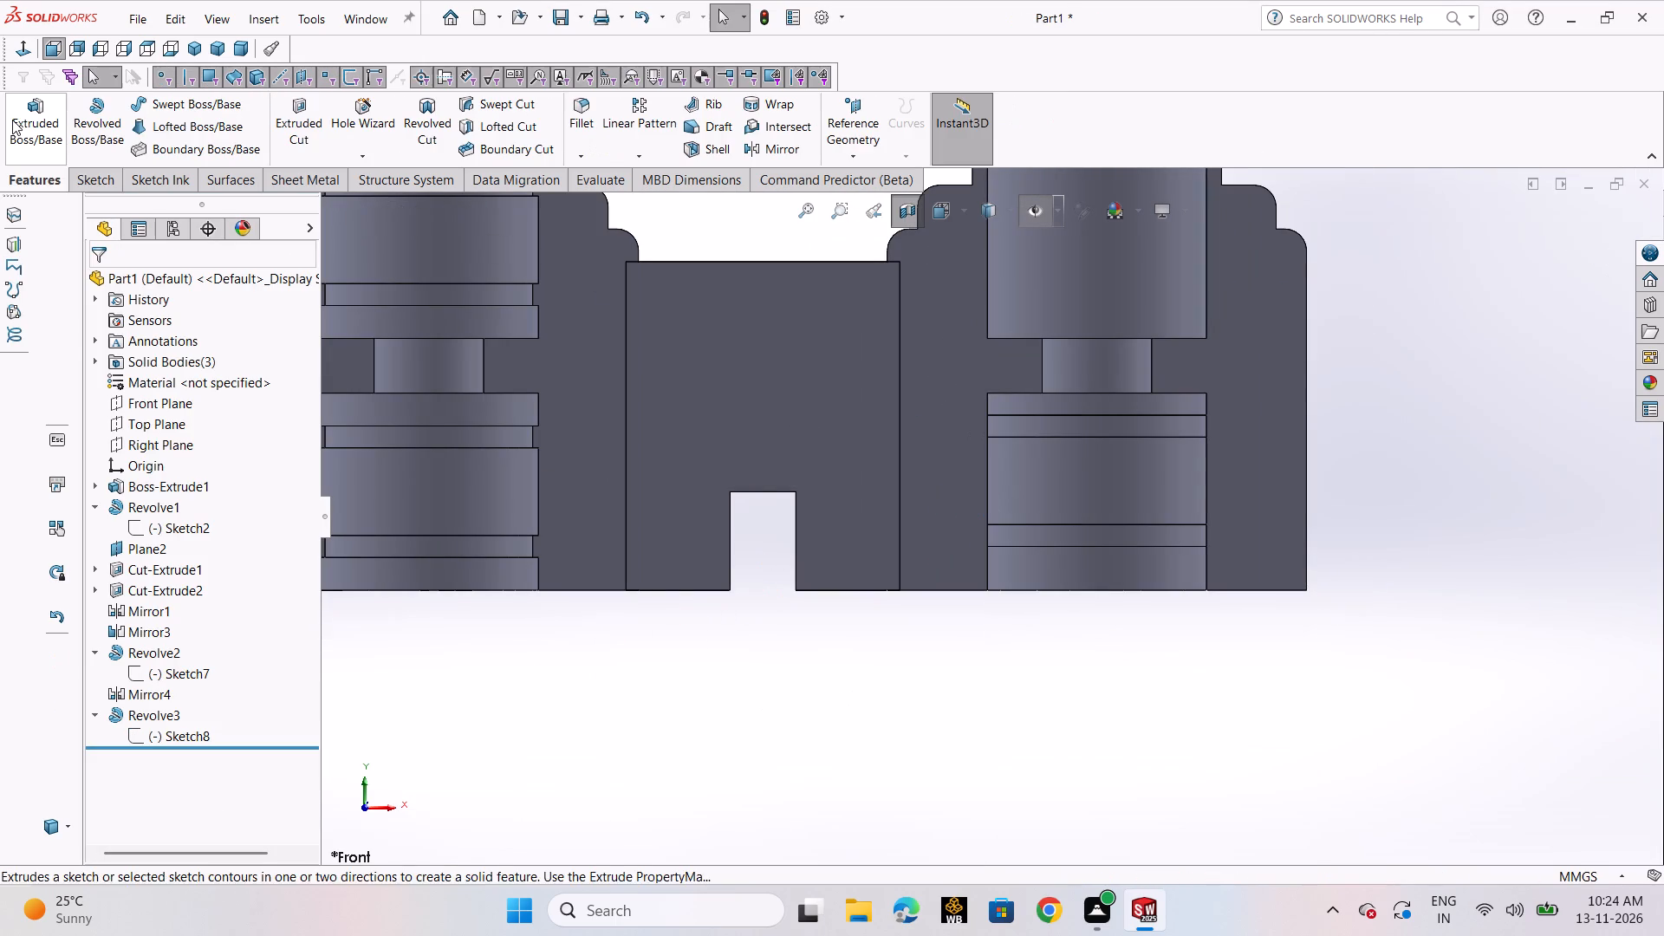
left_click(1398, 703)
Examine the sectioned bores and their ring bands from several angles, including in Hidden Lines Visible display.
middle_click_drag(1345, 539, 1303, 601)
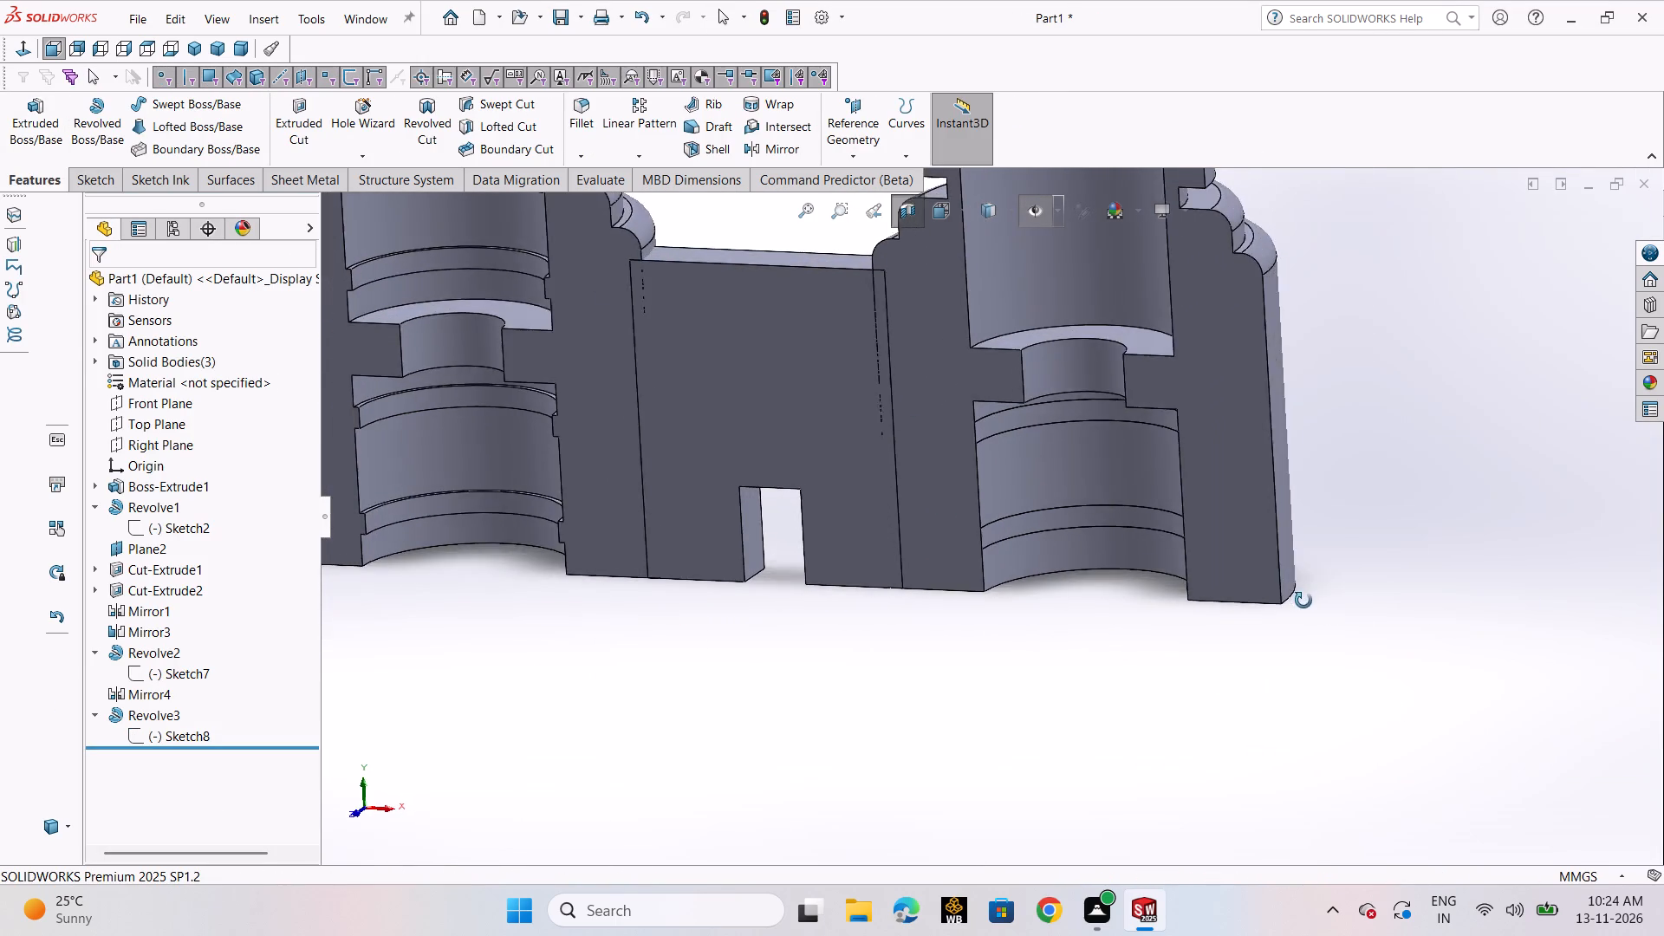
middle_click_drag(1303, 601, 1422, 544)
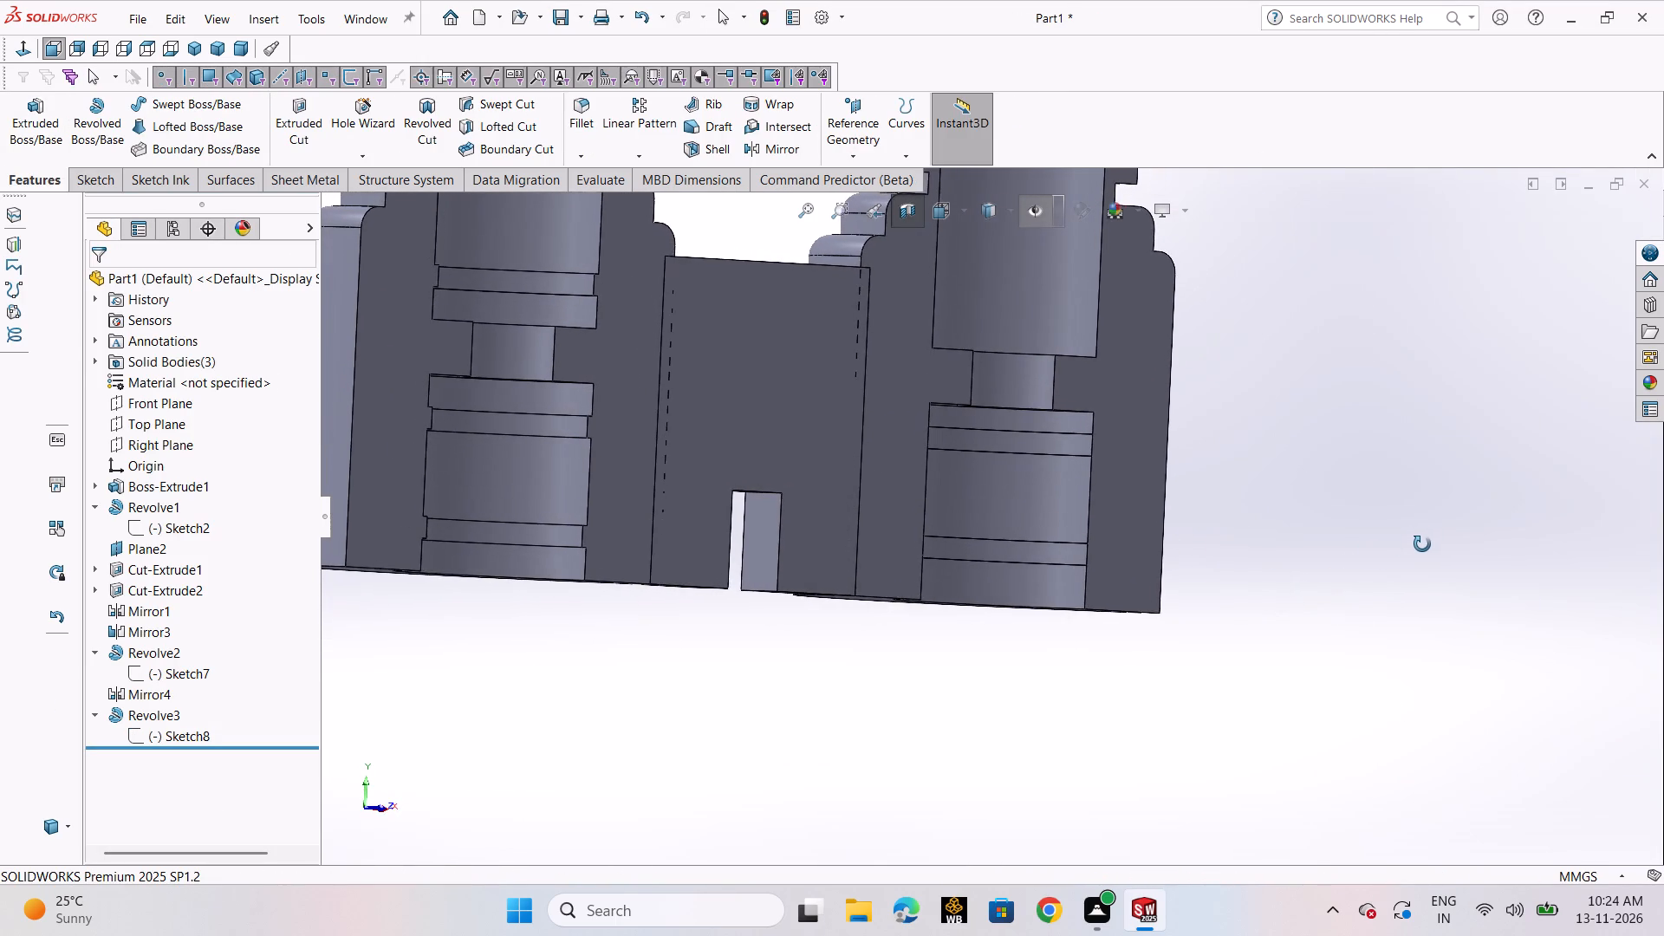
middle_click_drag(1422, 544, 1279, 478)
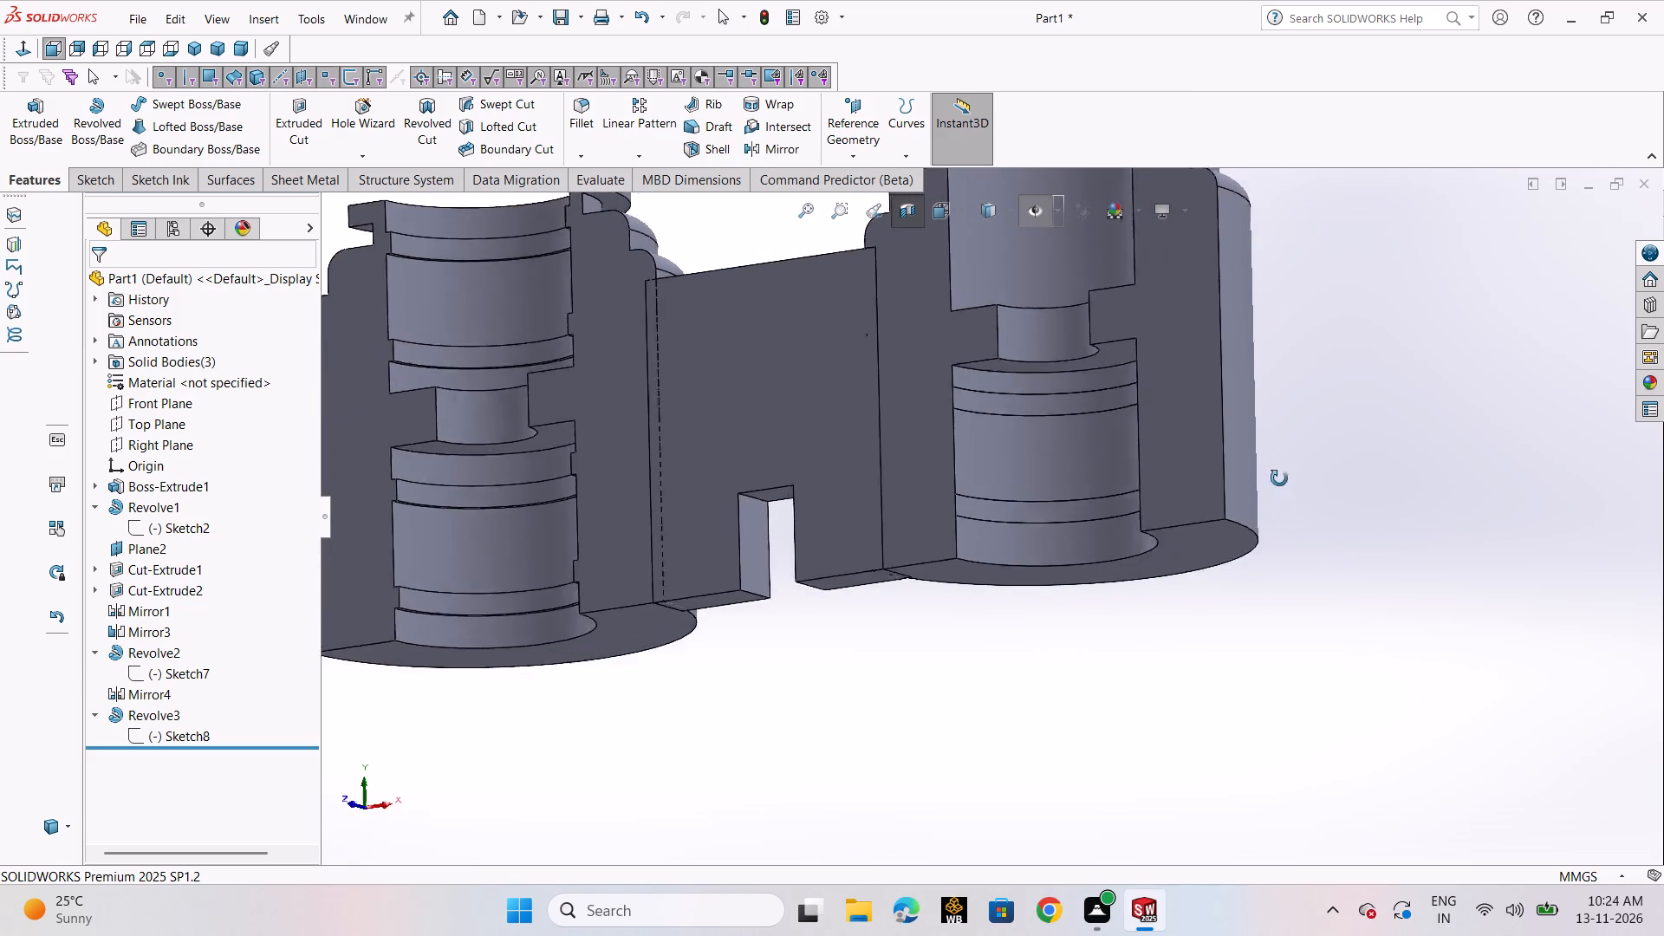
middle_click_drag(1279, 478, 1322, 608)
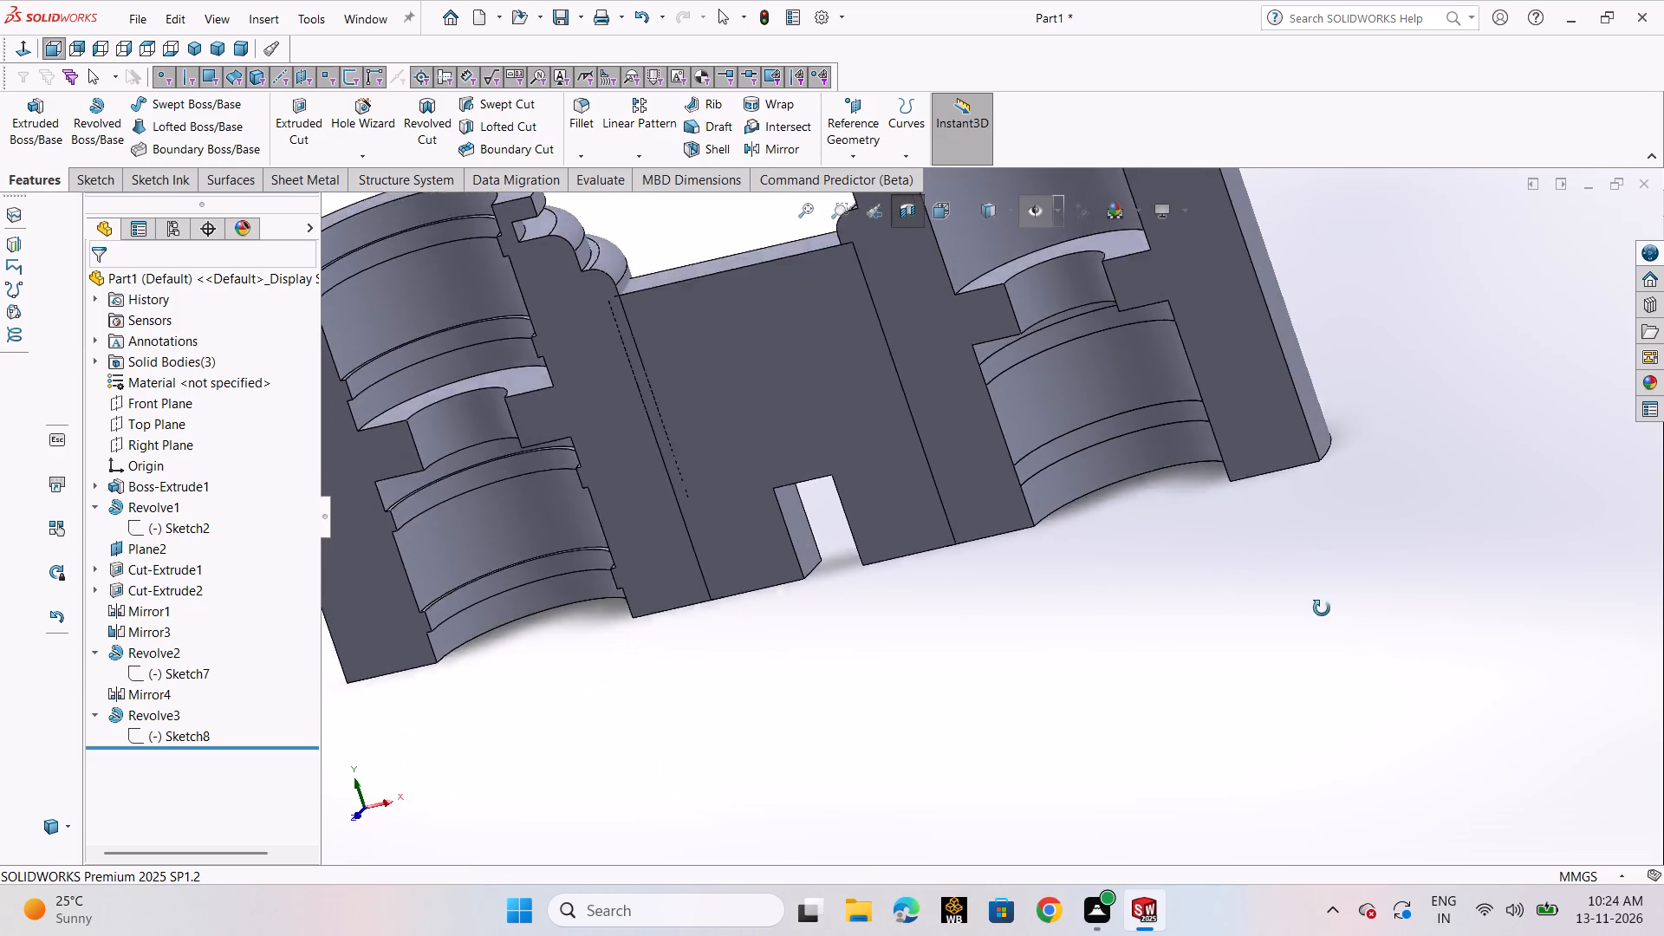
middle_click_drag(1322, 608, 1319, 669)
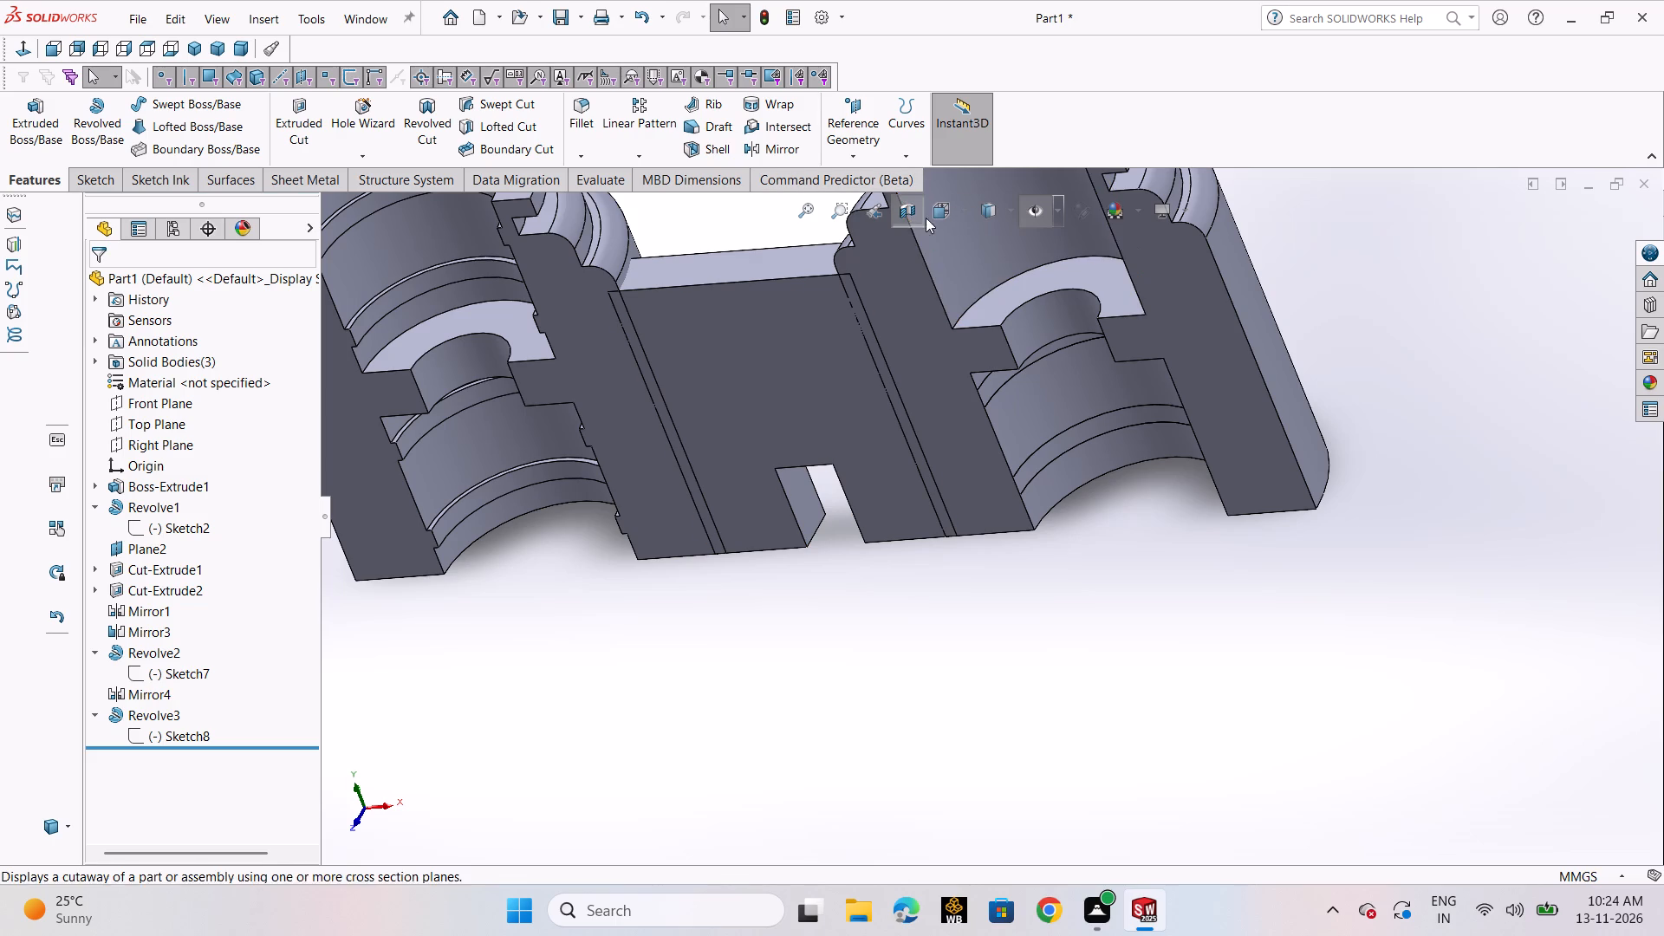
left_click(1011, 217)
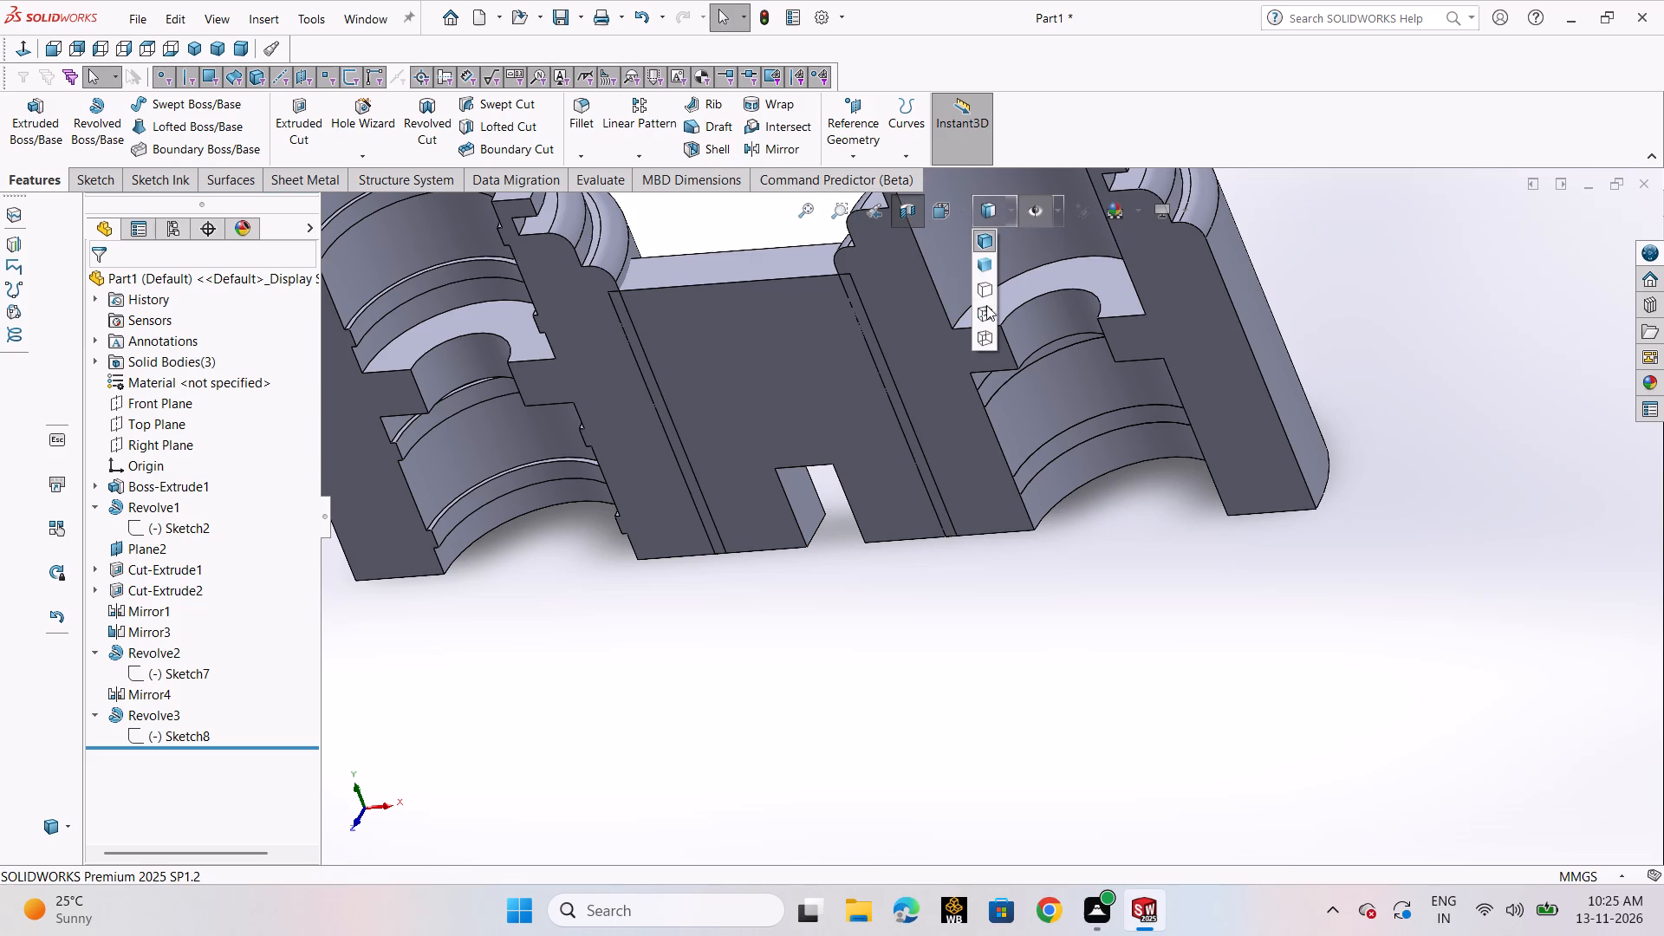
left_click(984, 320)
middle_click_drag(1212, 556, 1228, 402)
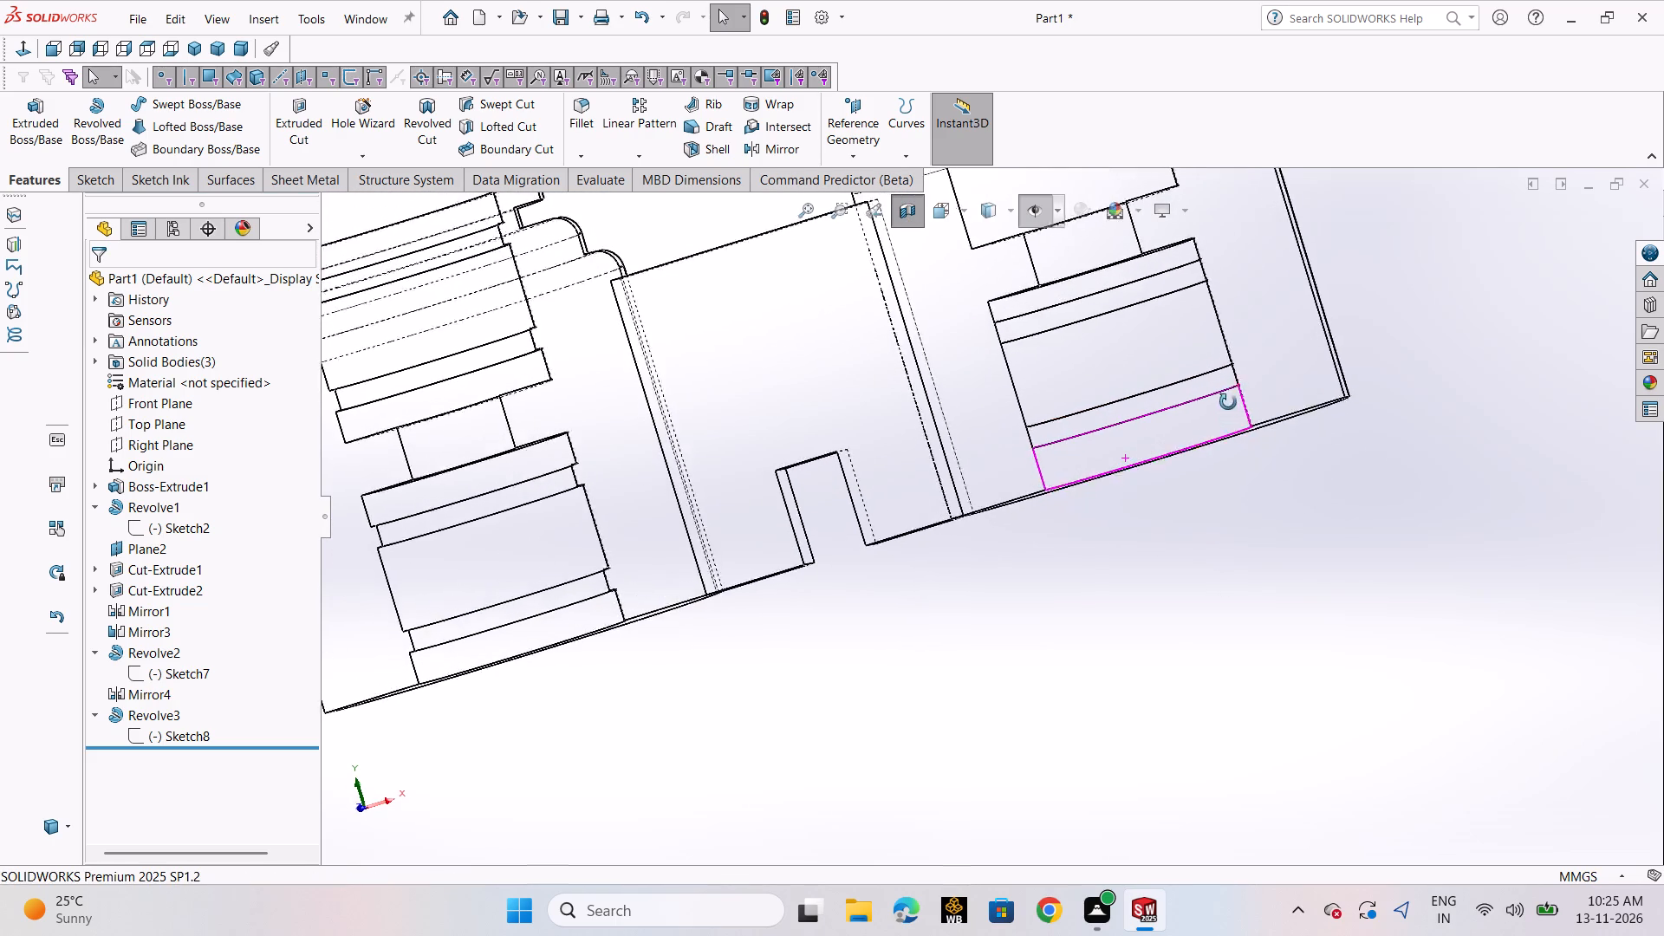
middle_click_drag(1228, 402, 1257, 364)
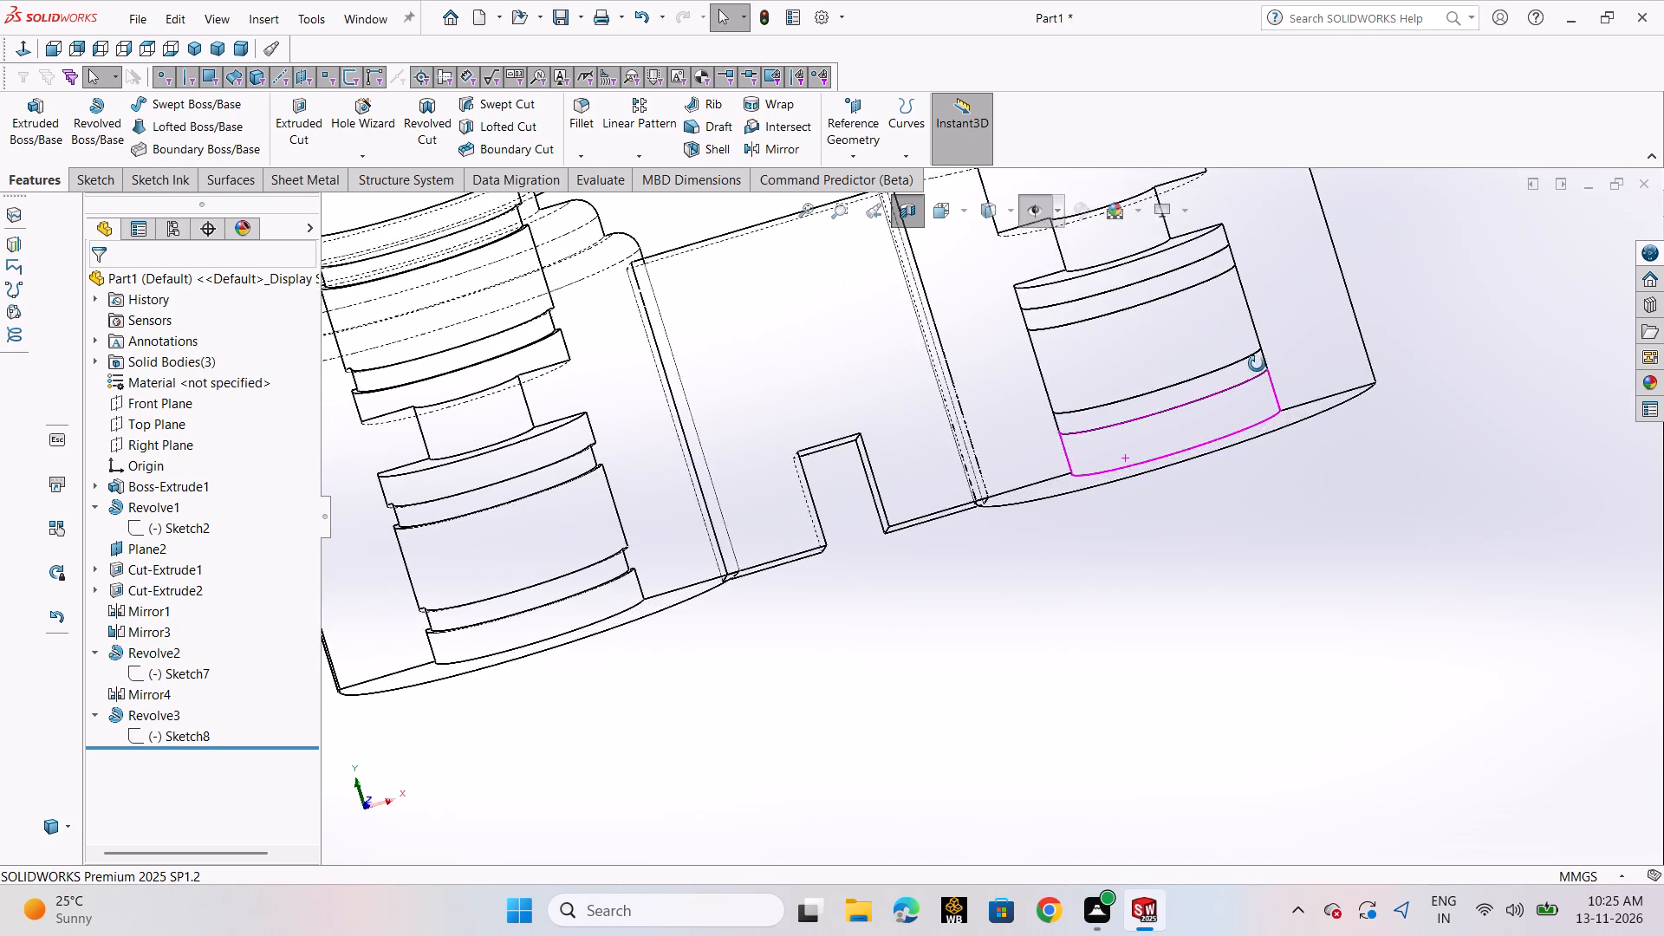
middle_click_drag(1257, 364, 1290, 349)
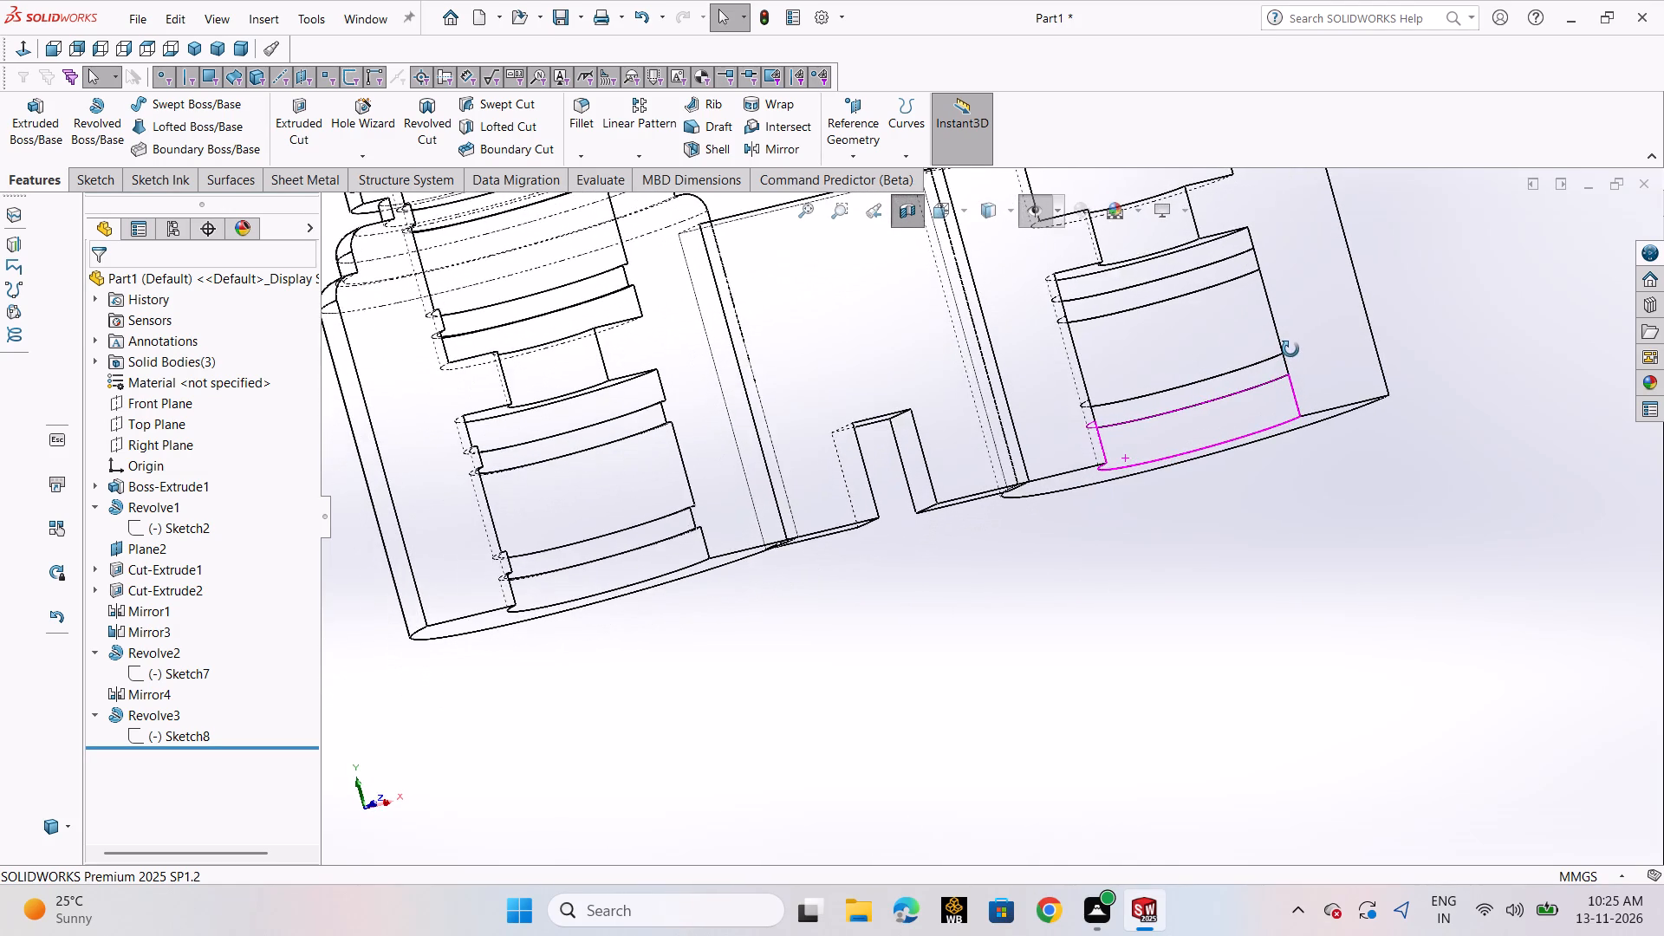
middle_click_drag(1290, 349, 1273, 393)
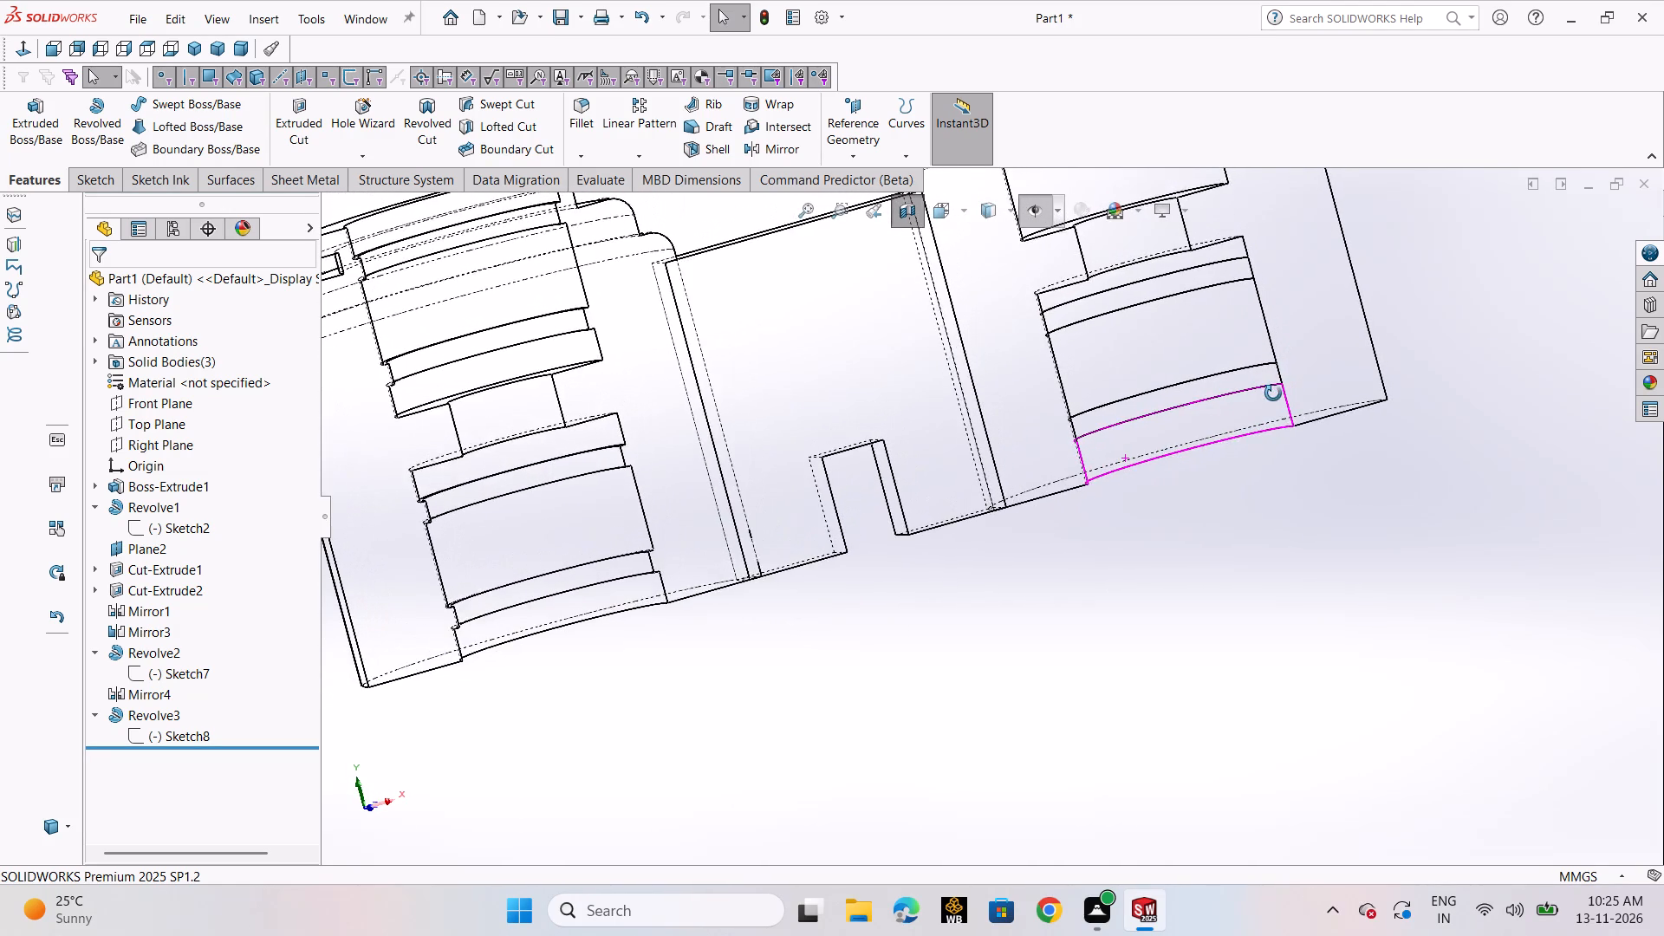
middle_click_drag(1273, 393, 1271, 348)
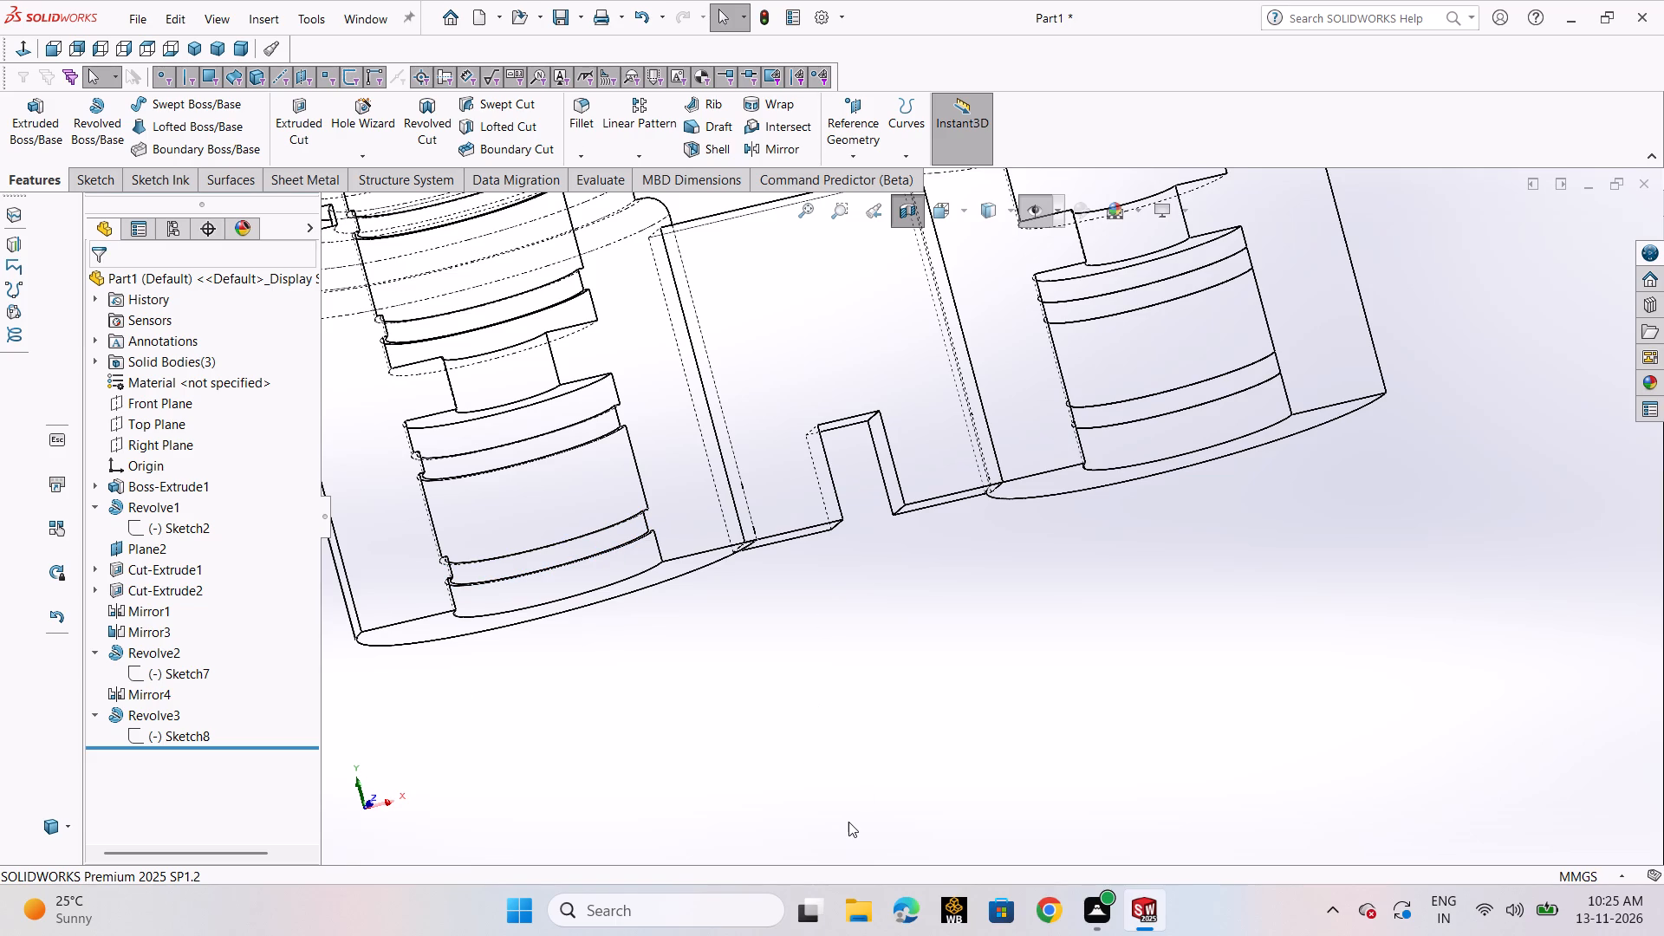
scroll(1072, 530, "up", 4)
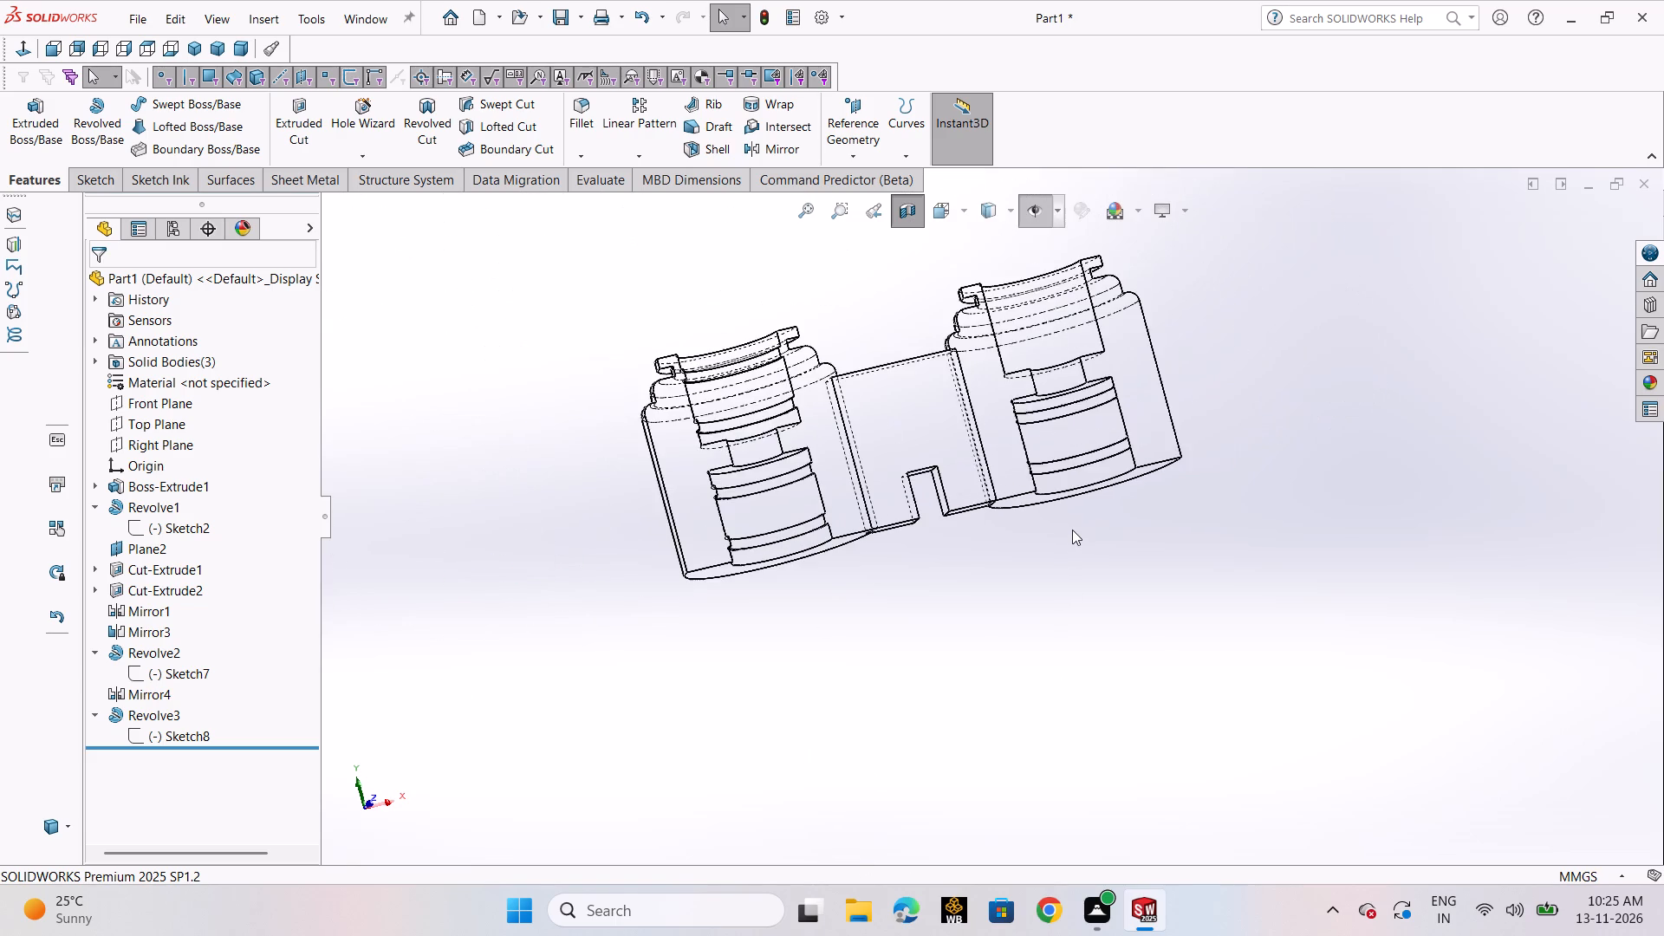
scroll(930, 569, "down", 2)
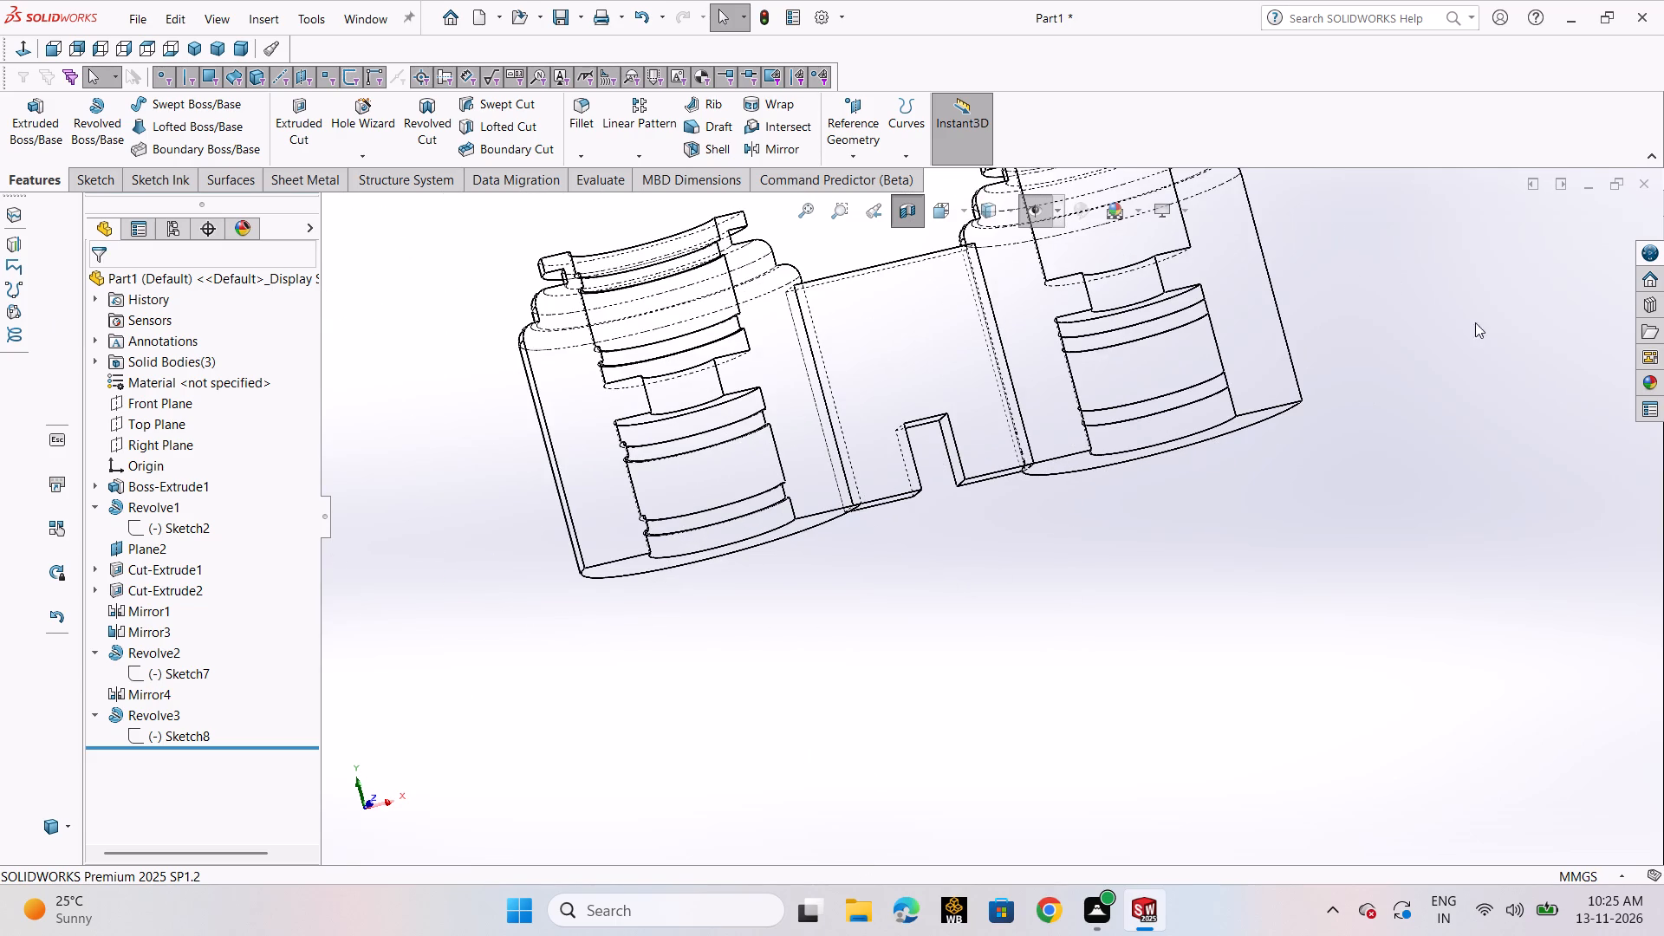
Return the part's display style to Shaded With Edges.
left_click(966, 218)
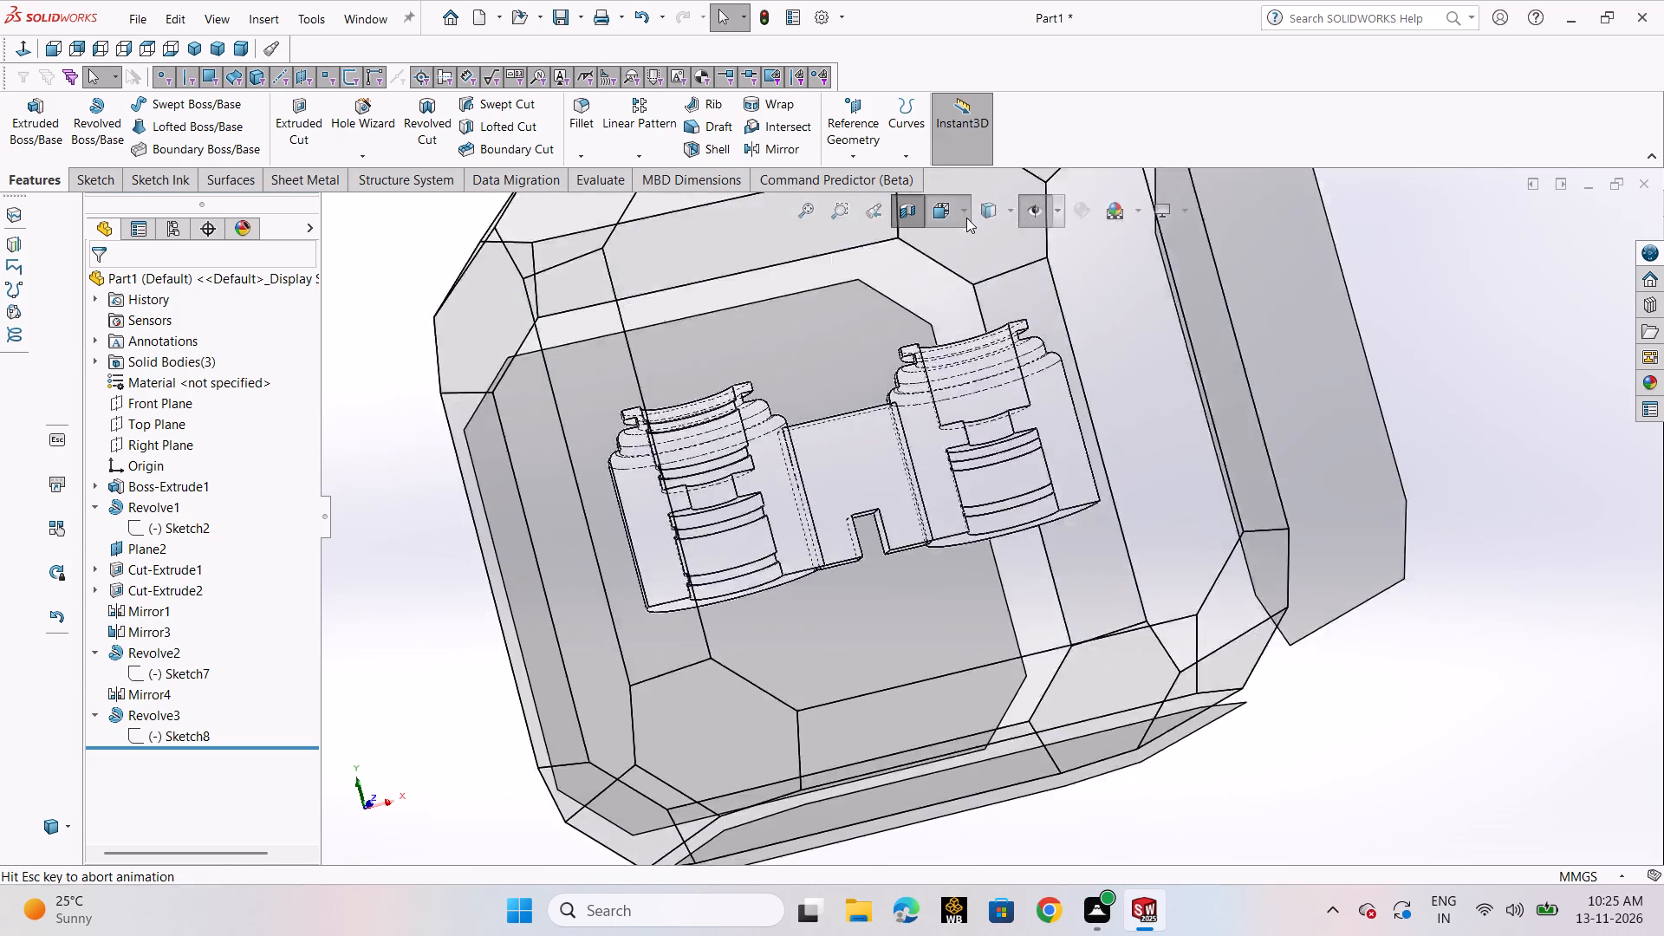
left_click(1009, 216)
left_click(1007, 218)
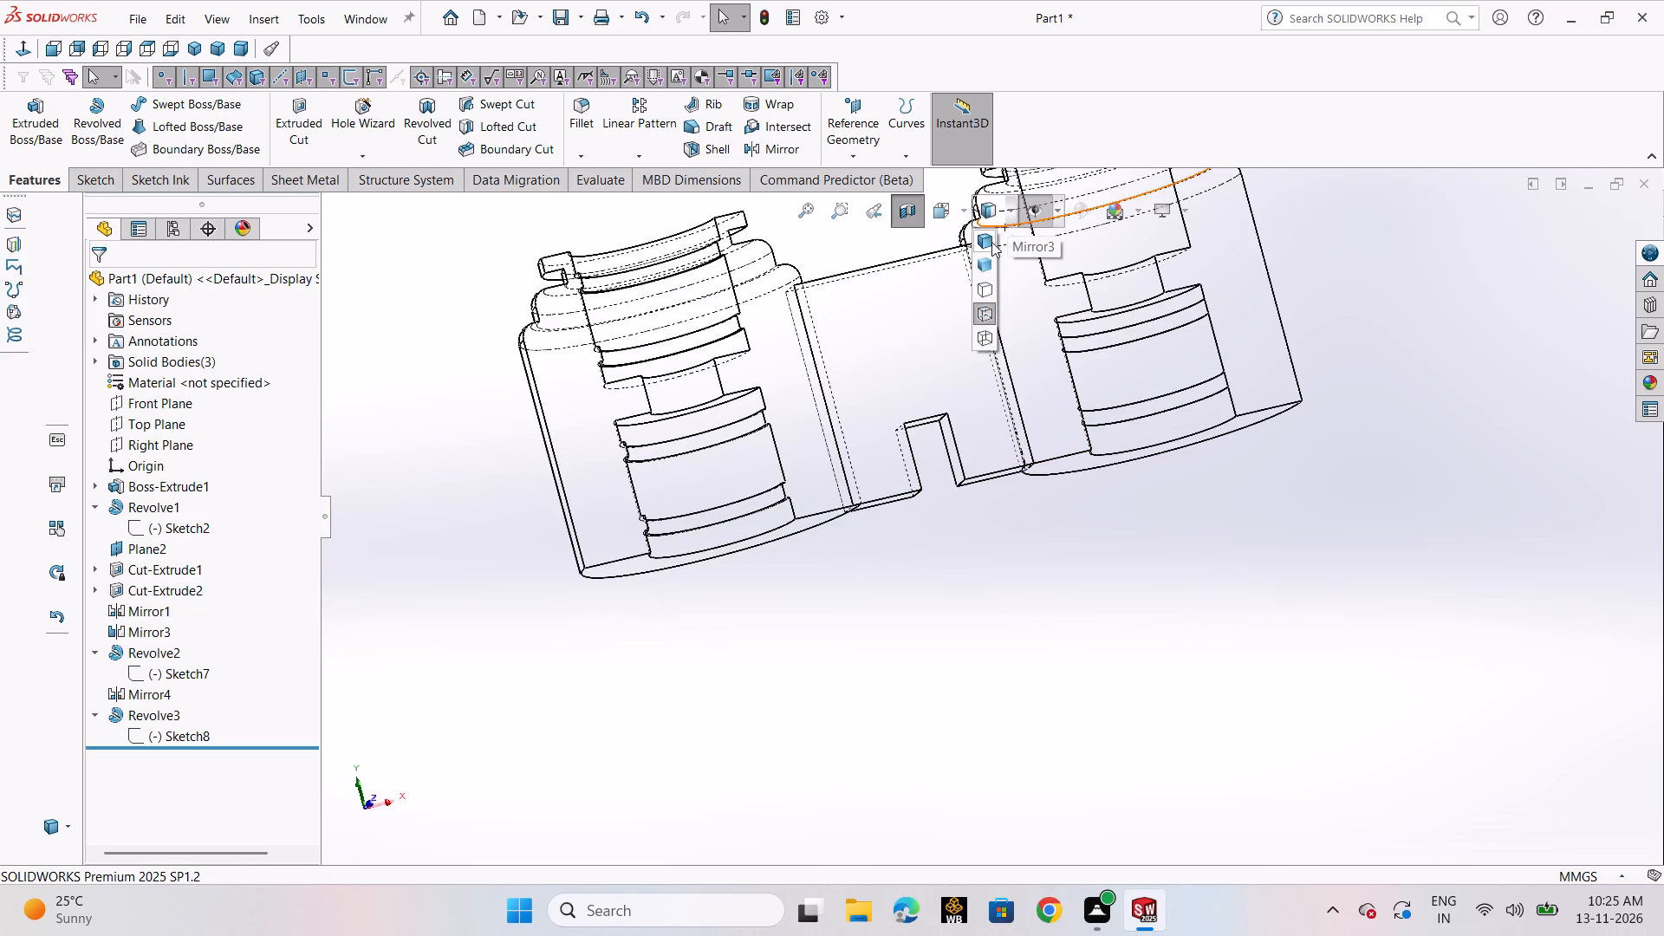
left_click(986, 244)
scroll(1110, 645, "up", 1)
left_click(1110, 645)
Try to shell the right-hand bored body at 5 mm thickness, removing its ring-shaped bottom end face.
middle_click_drag(1109, 583, 1094, 517)
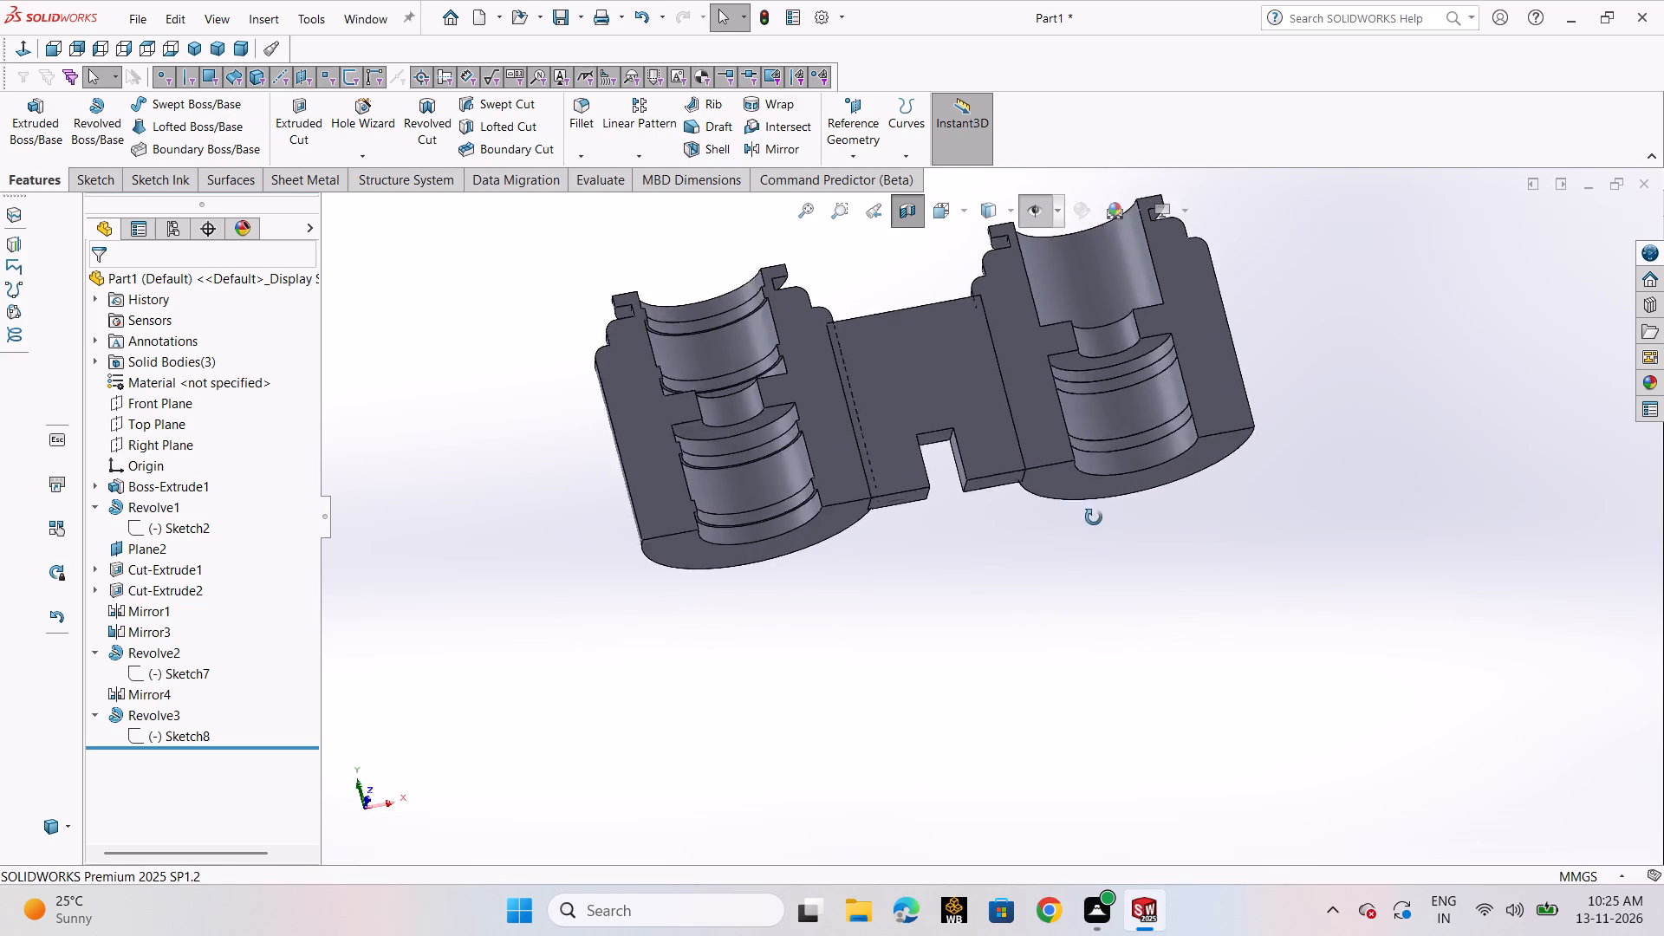
middle_click_drag(1094, 517, 1095, 288)
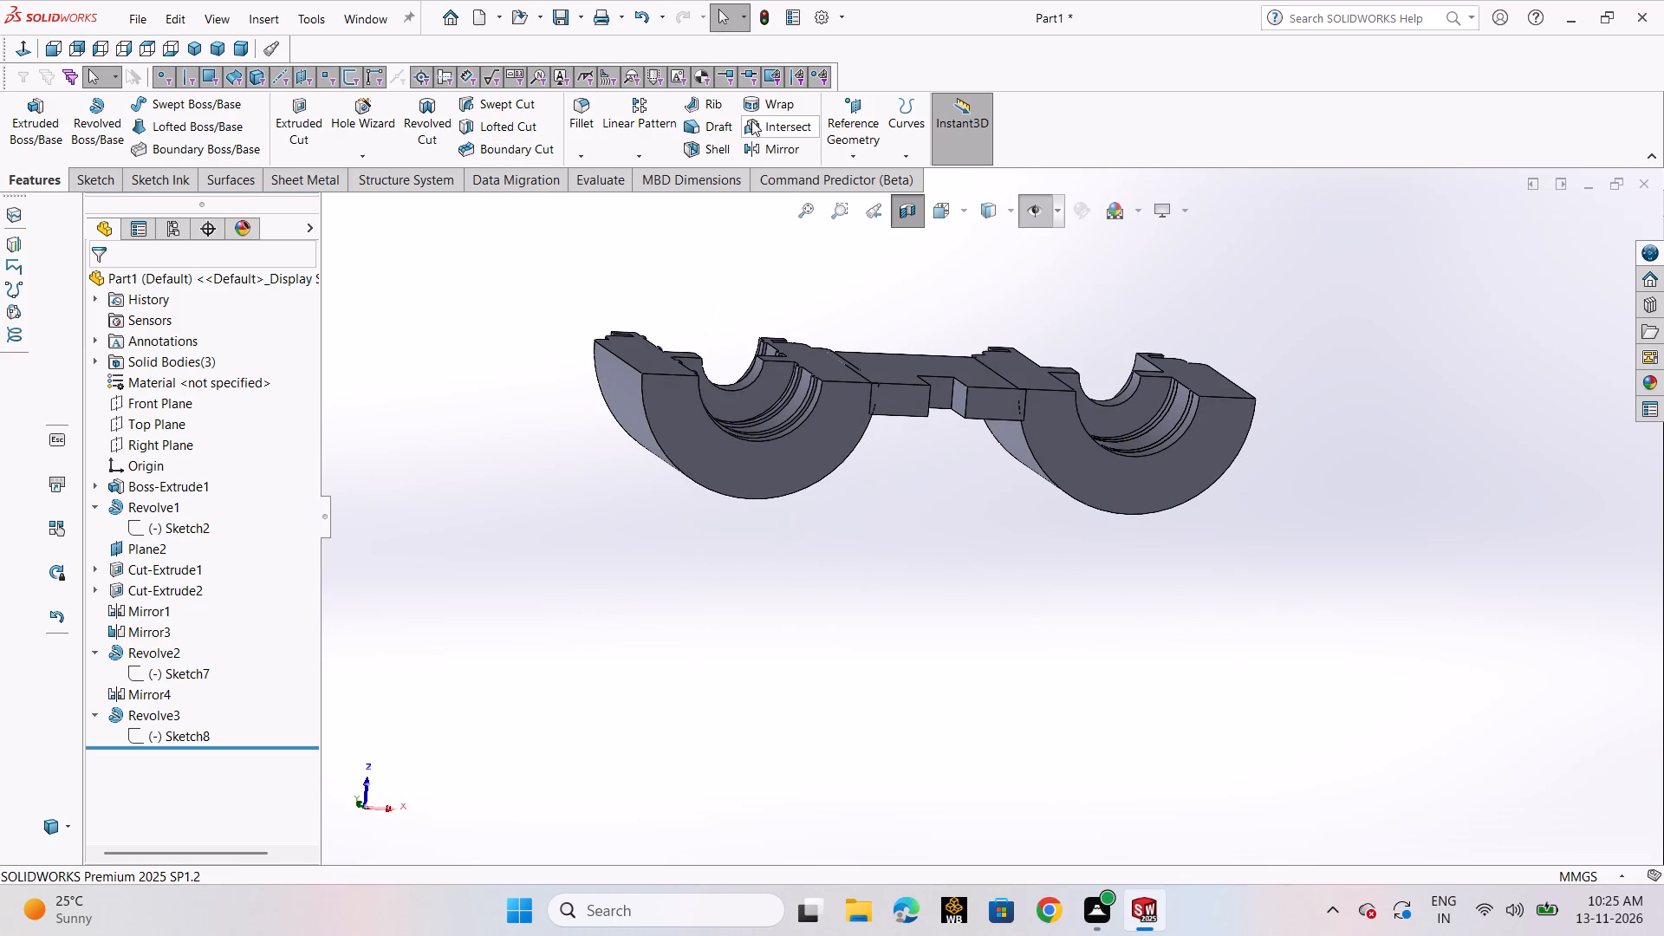
left_click(712, 147)
left_click(1102, 466)
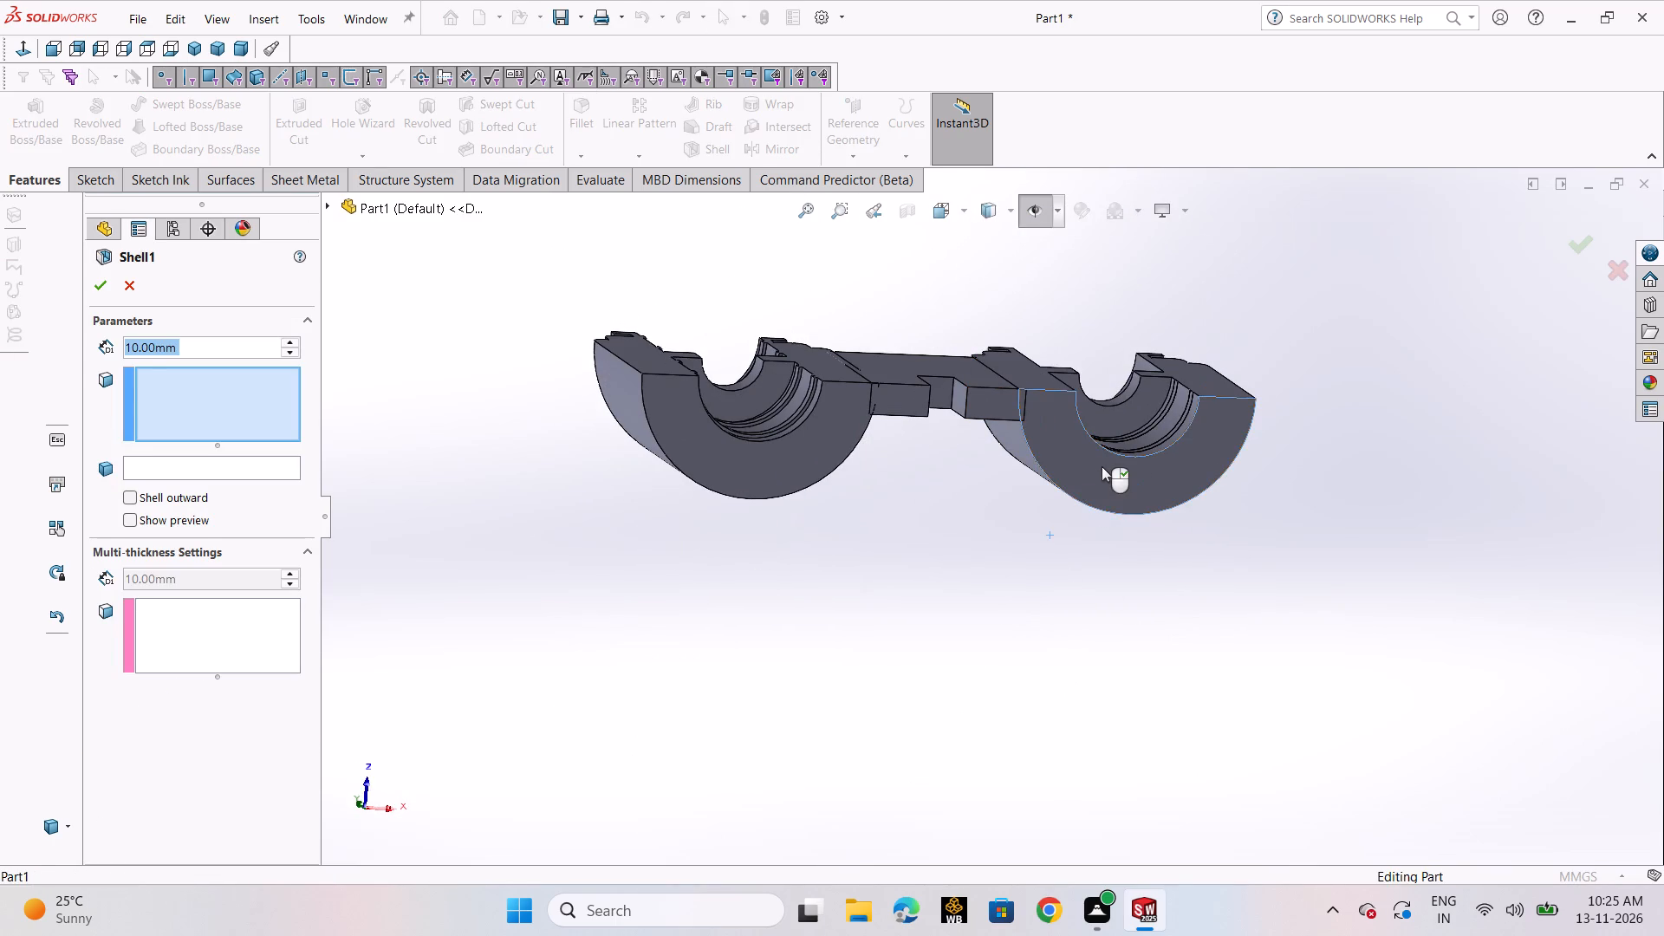
double_click(218, 344)
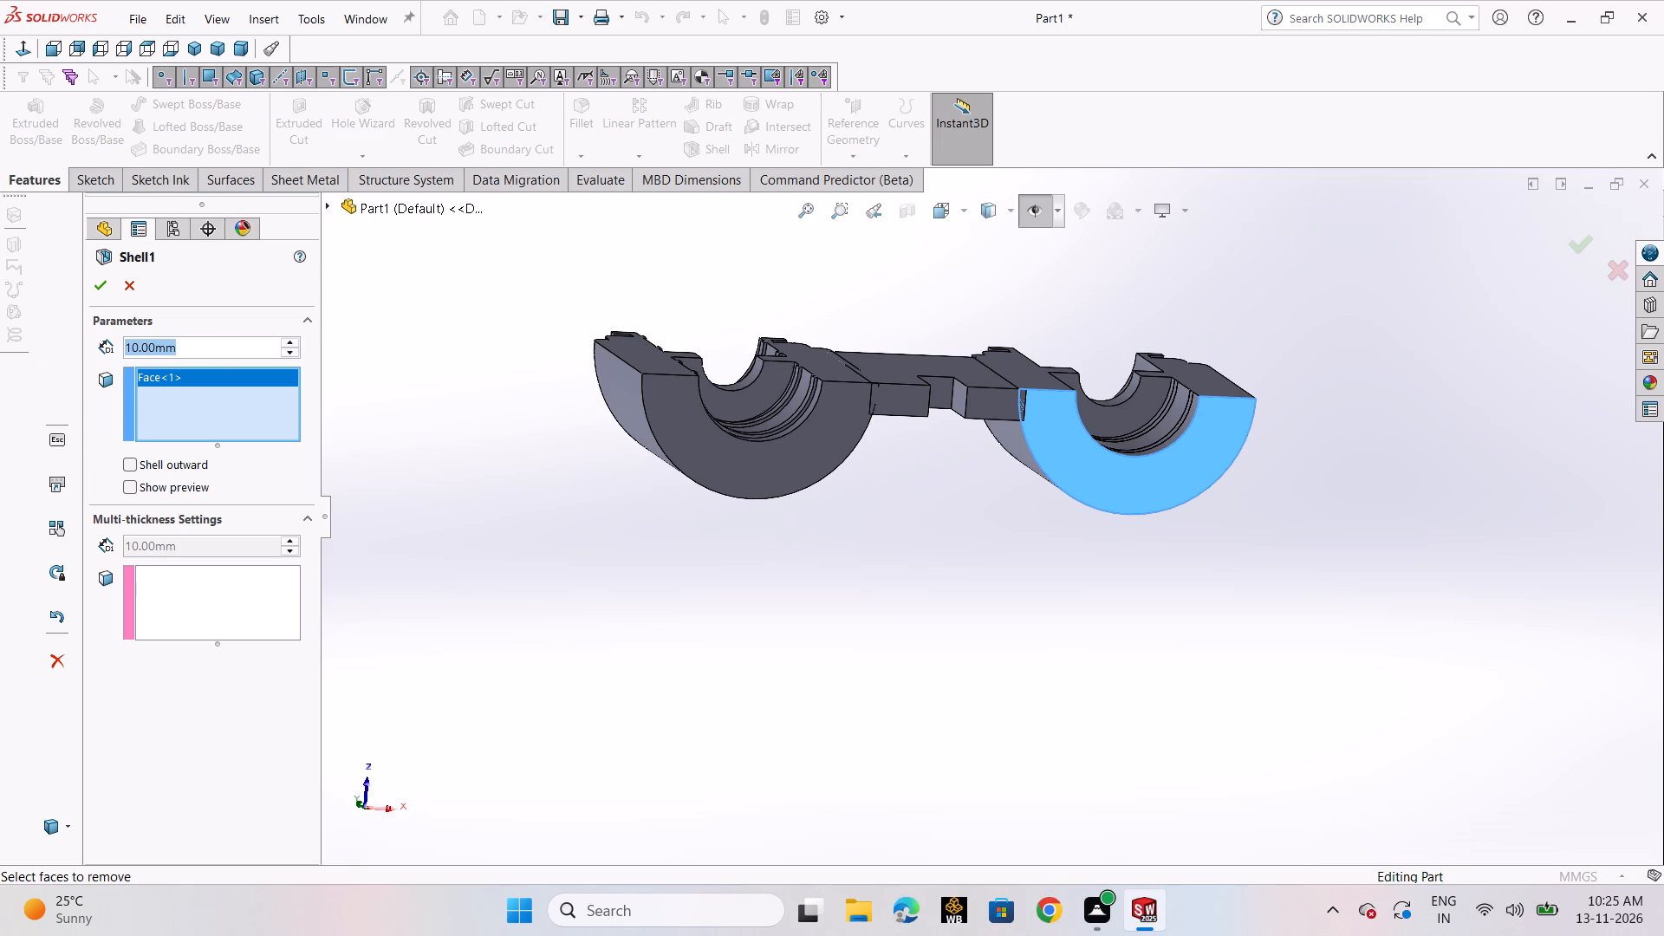
type("05")
key("Return")
left_click(94, 290)
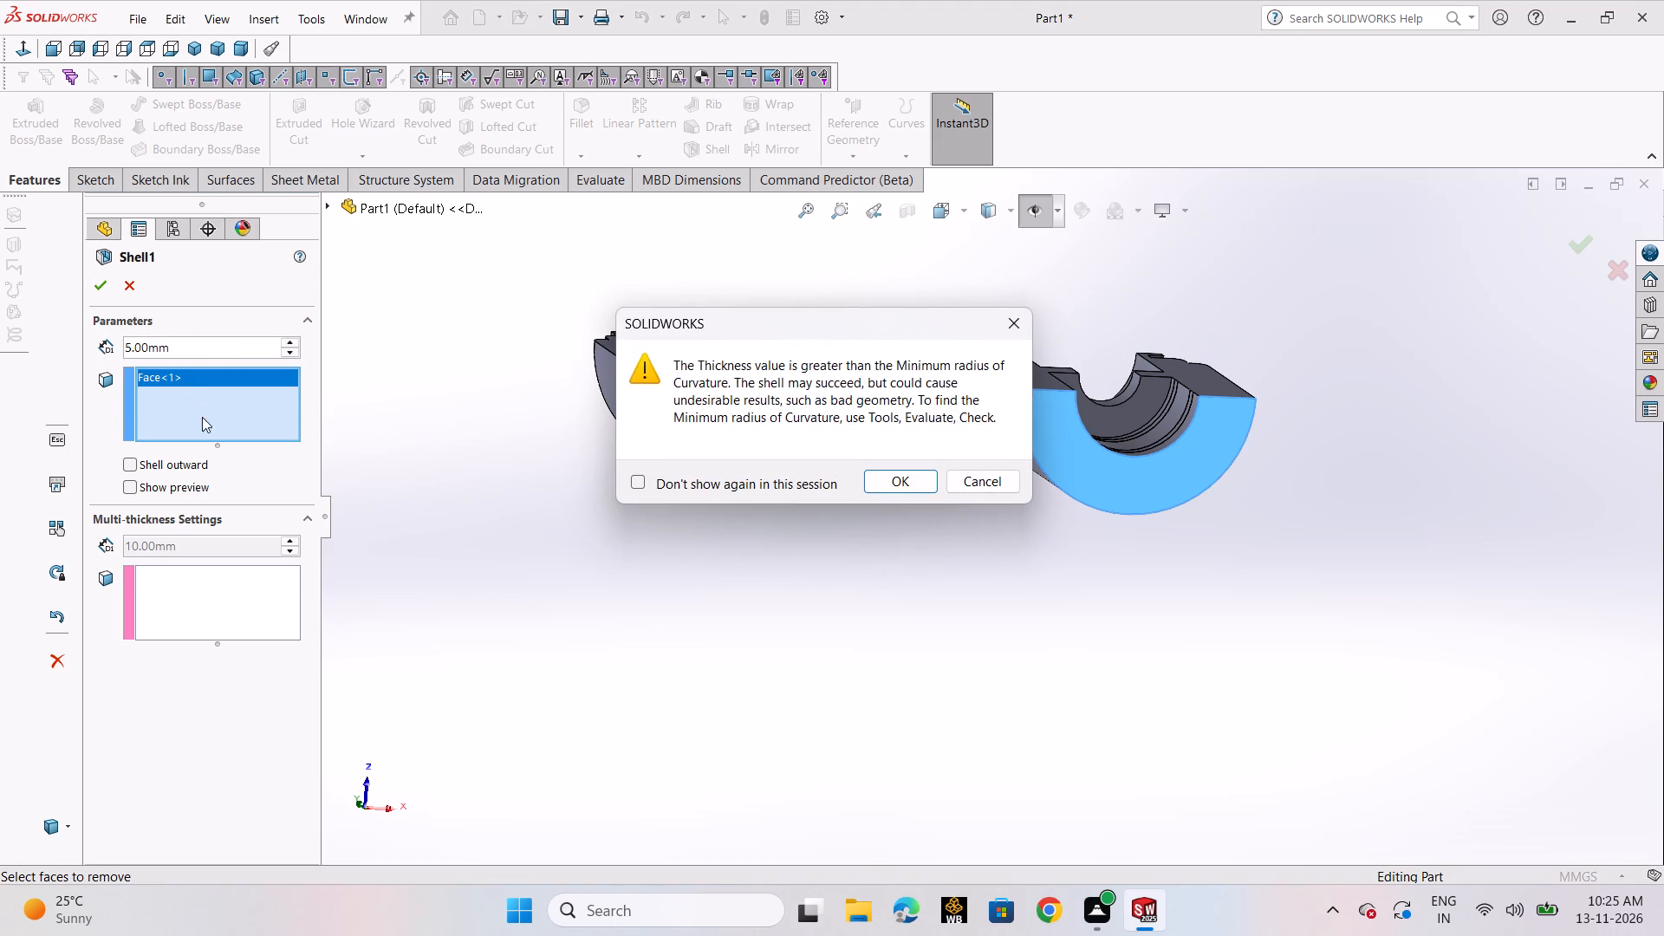
left_click(1007, 486)
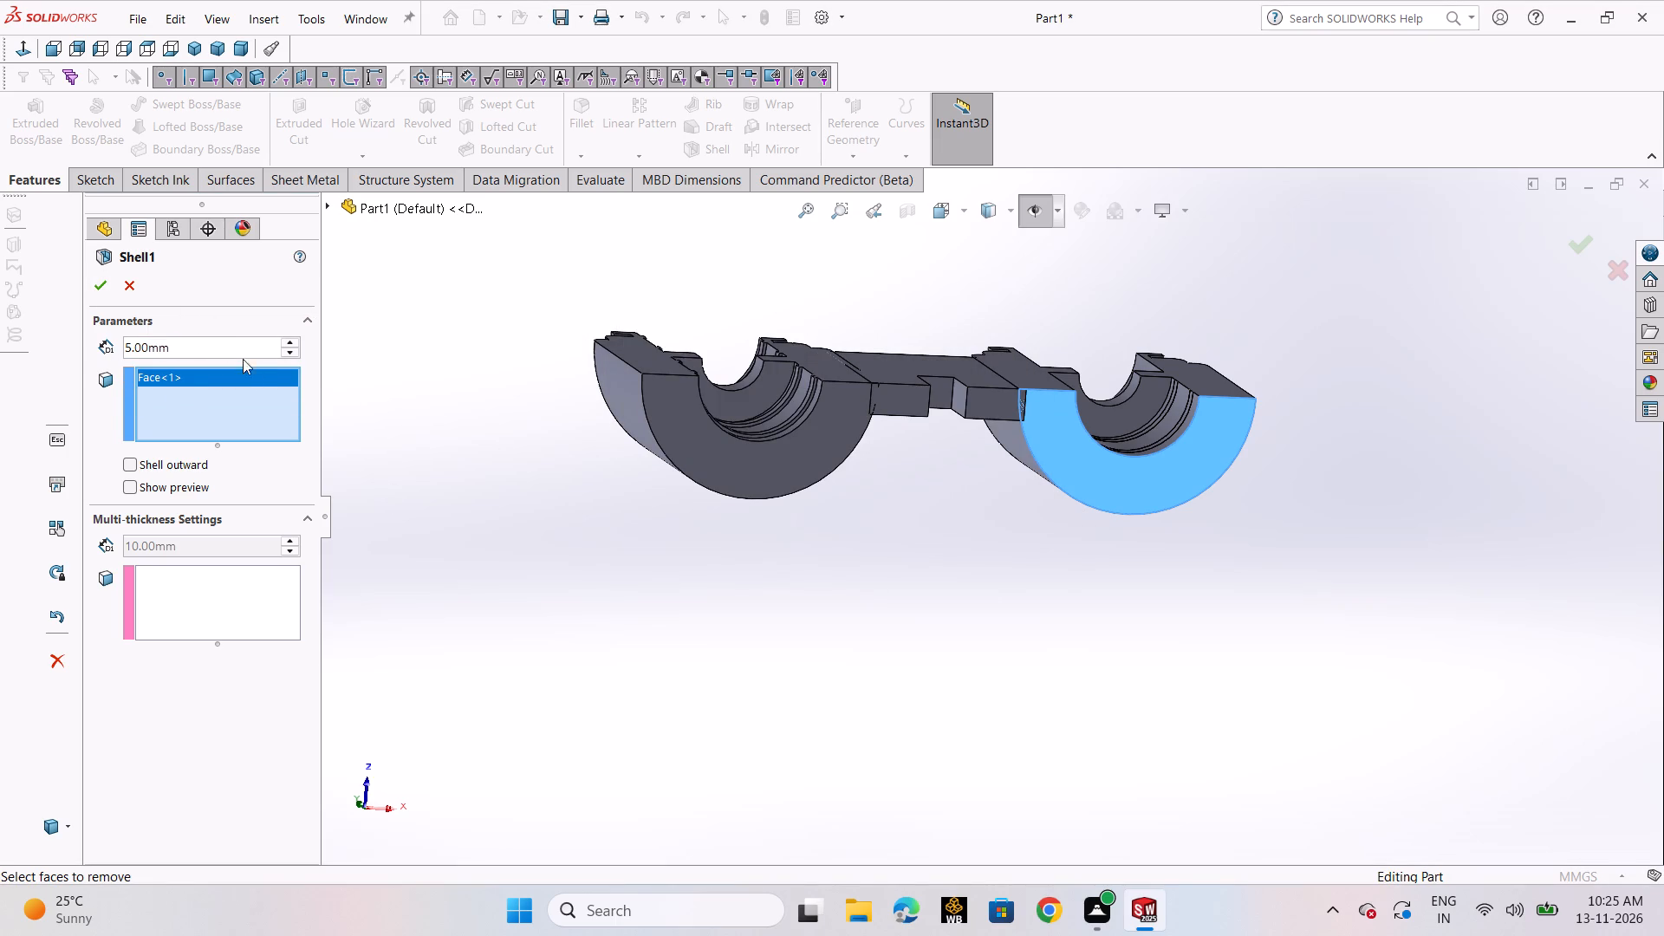
Set the shell thickness to 0.5 mm and create the shell on the right-hand body.
double_click(235, 347)
type(".5")
key("Return")
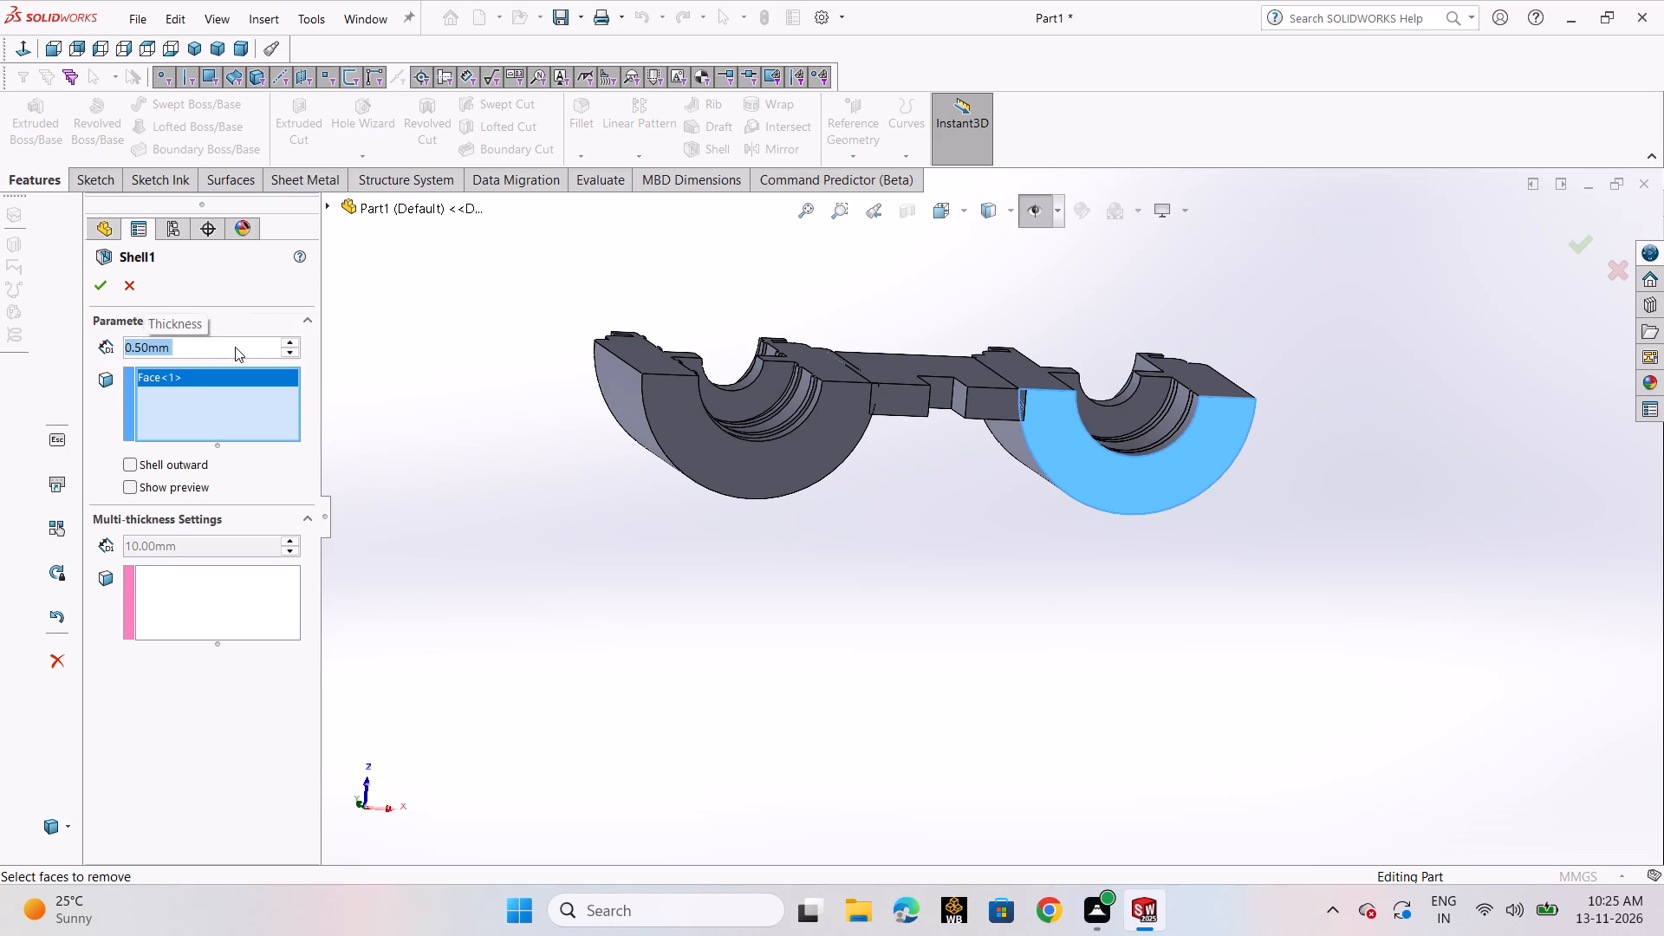
left_click(102, 289)
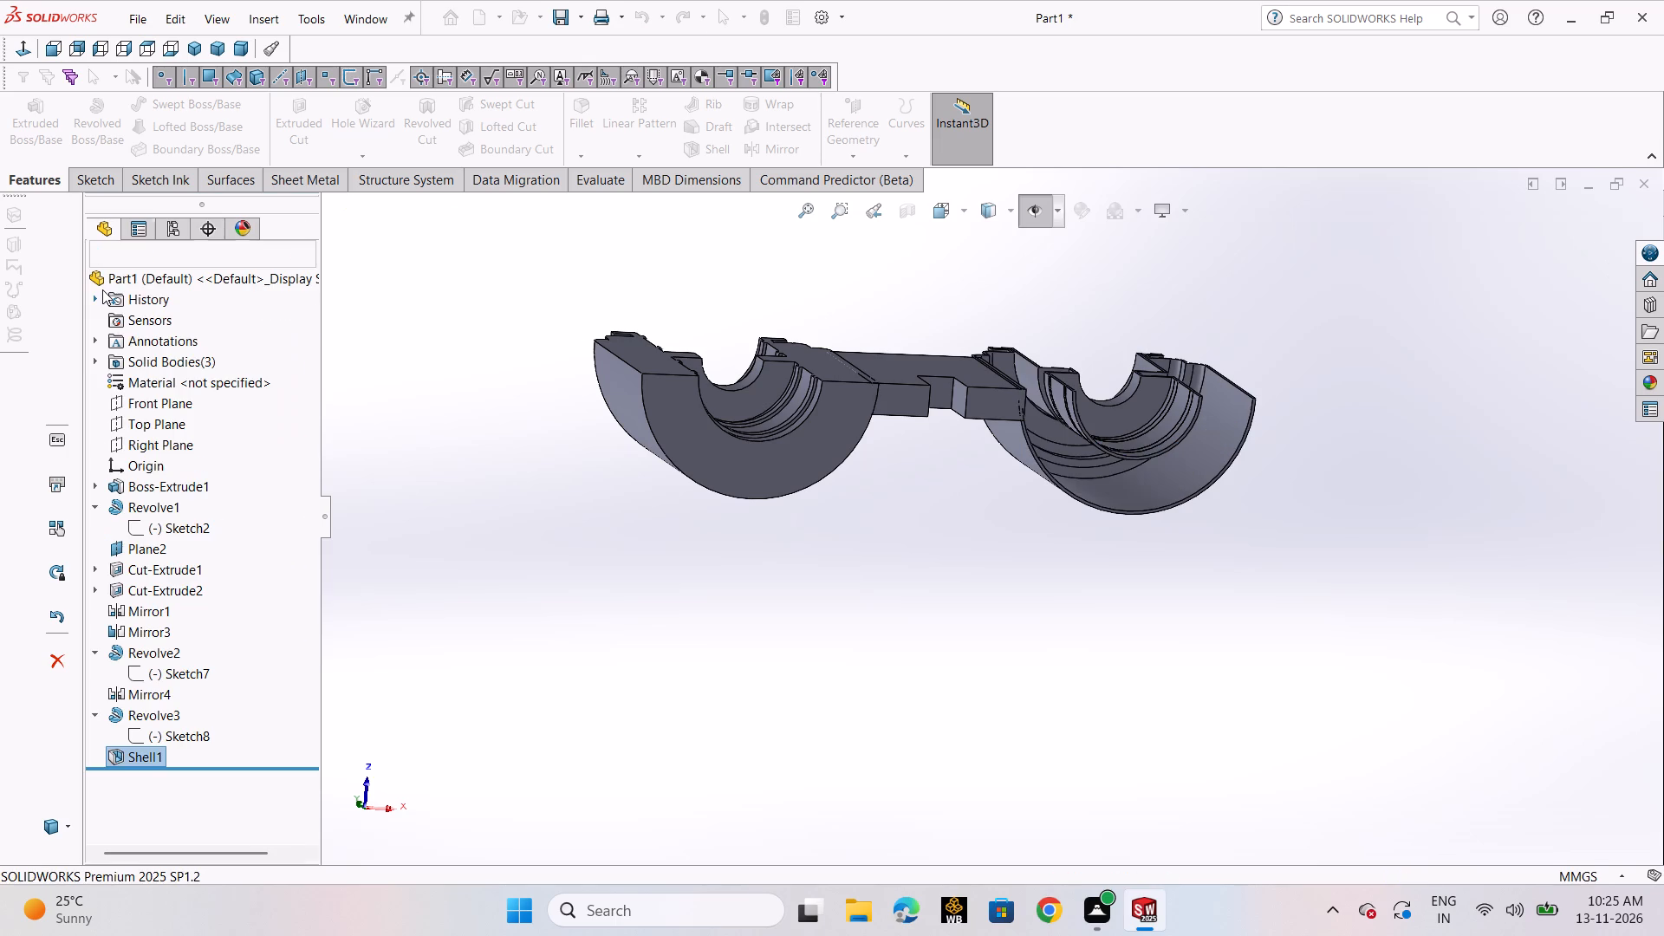
Examine the shelled right-hand body's thin walls, hollow interior and bore rings in the section view.
scroll(1007, 405, "down", 1)
scroll(1129, 404, "down", 5)
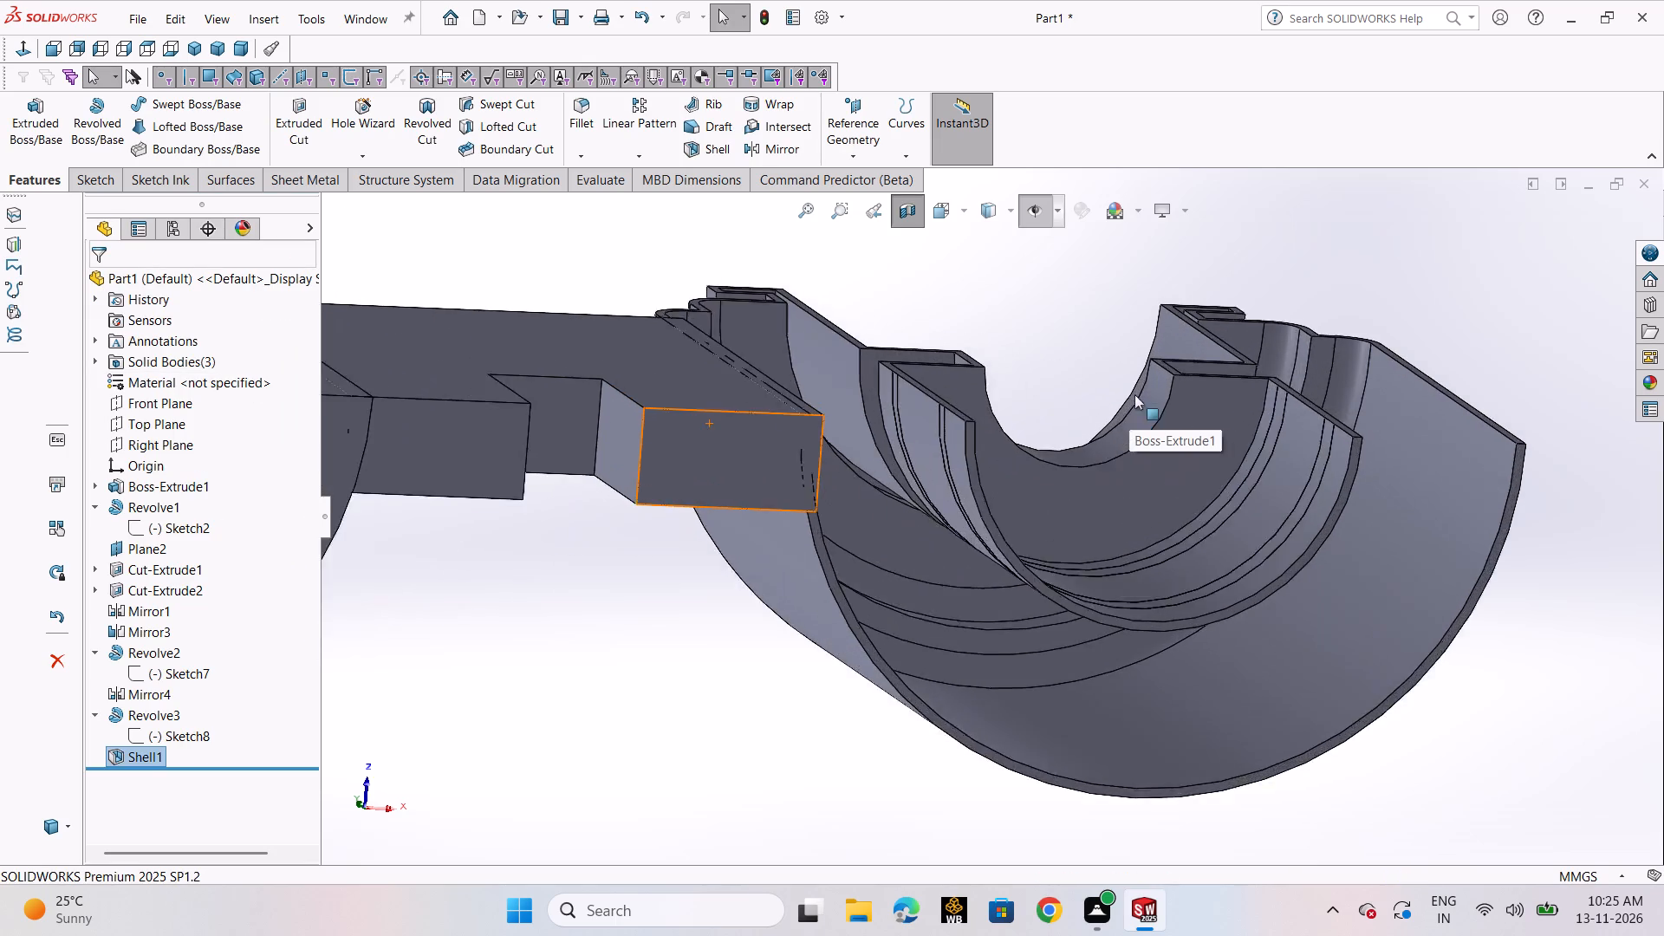
scroll(1134, 394, "down", 1)
scroll(1128, 327, "up", 3)
middle_click_drag(1128, 327, 1106, 481)
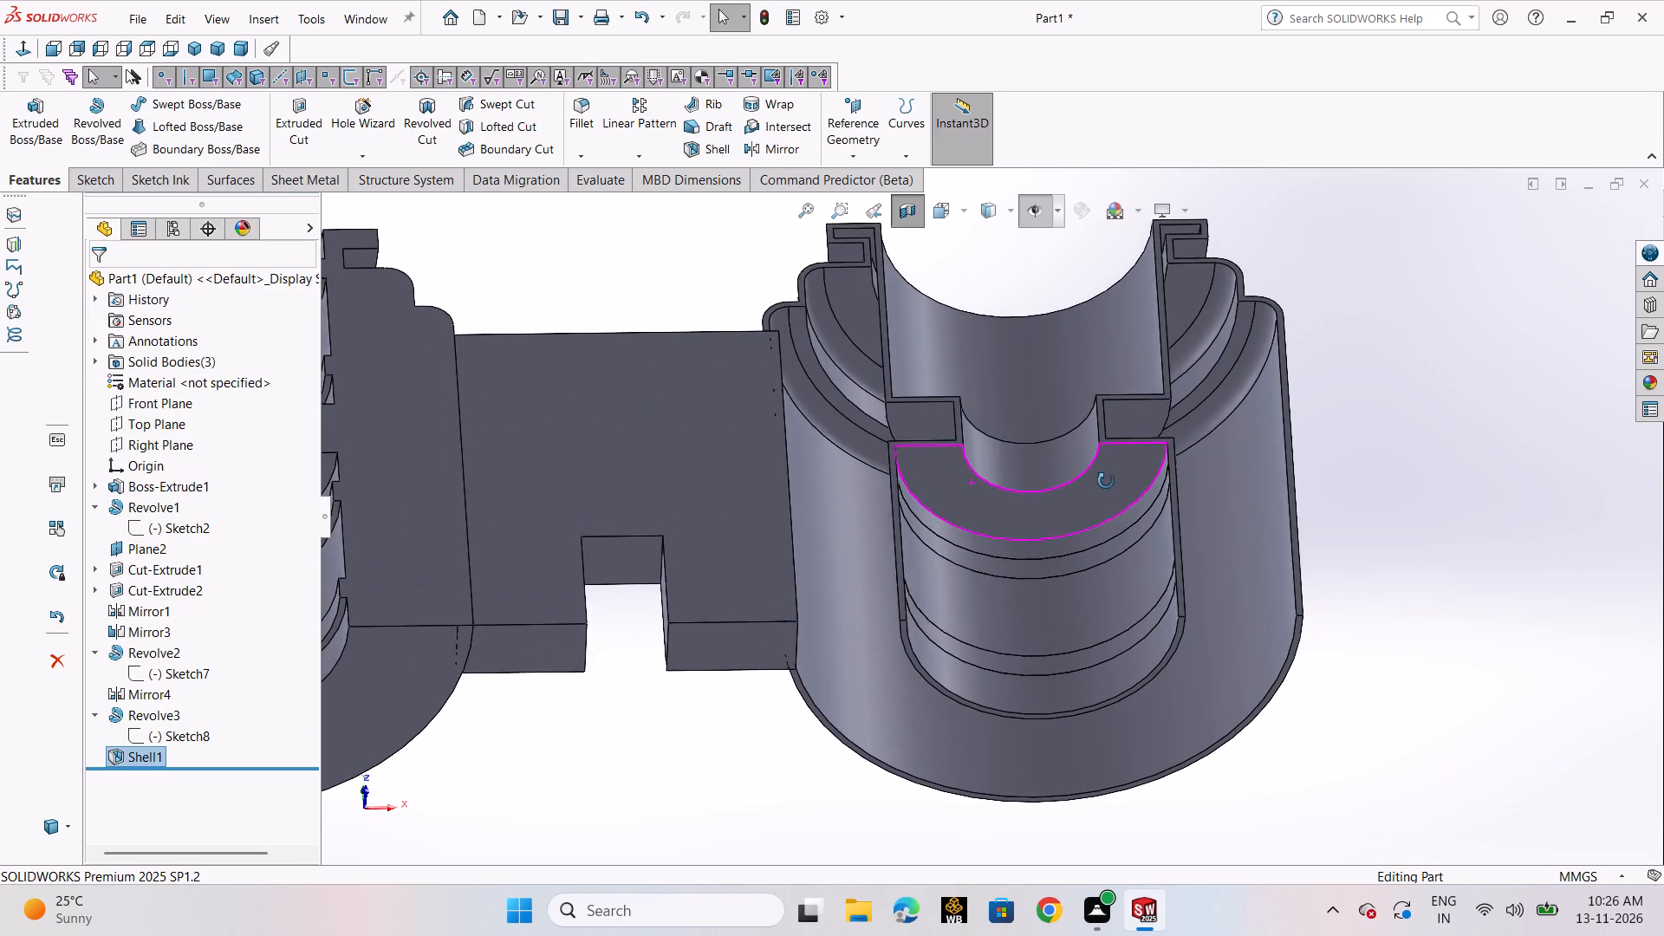
middle_click_drag(1106, 481, 1109, 515)
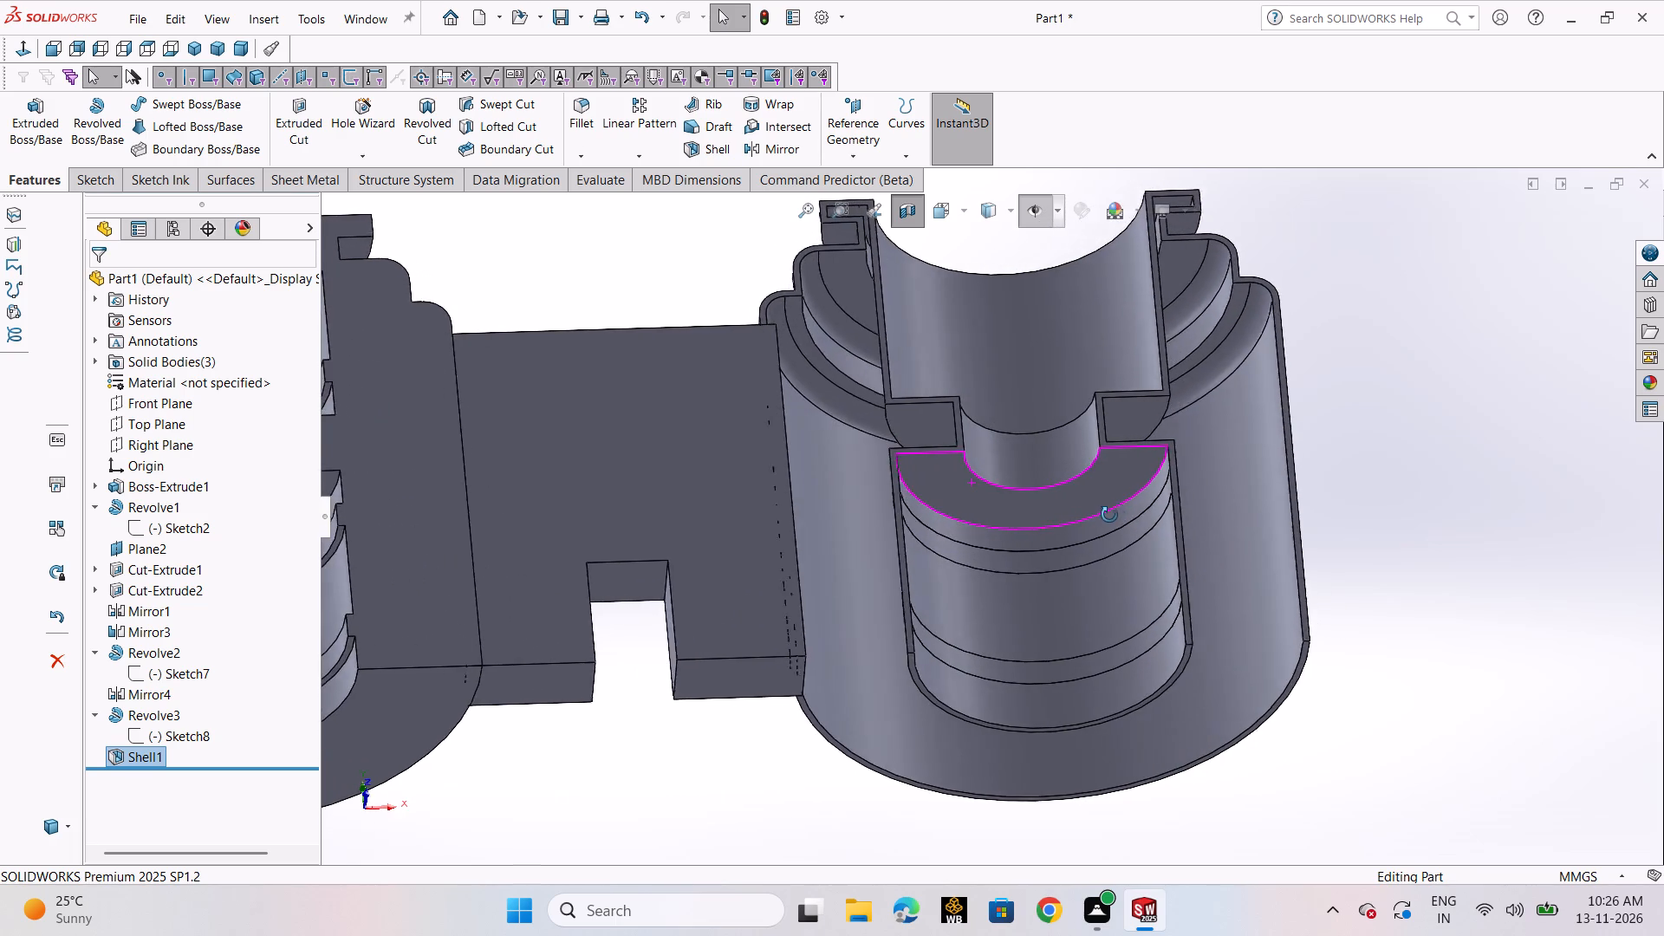
middle_click_drag(1109, 515, 1108, 637)
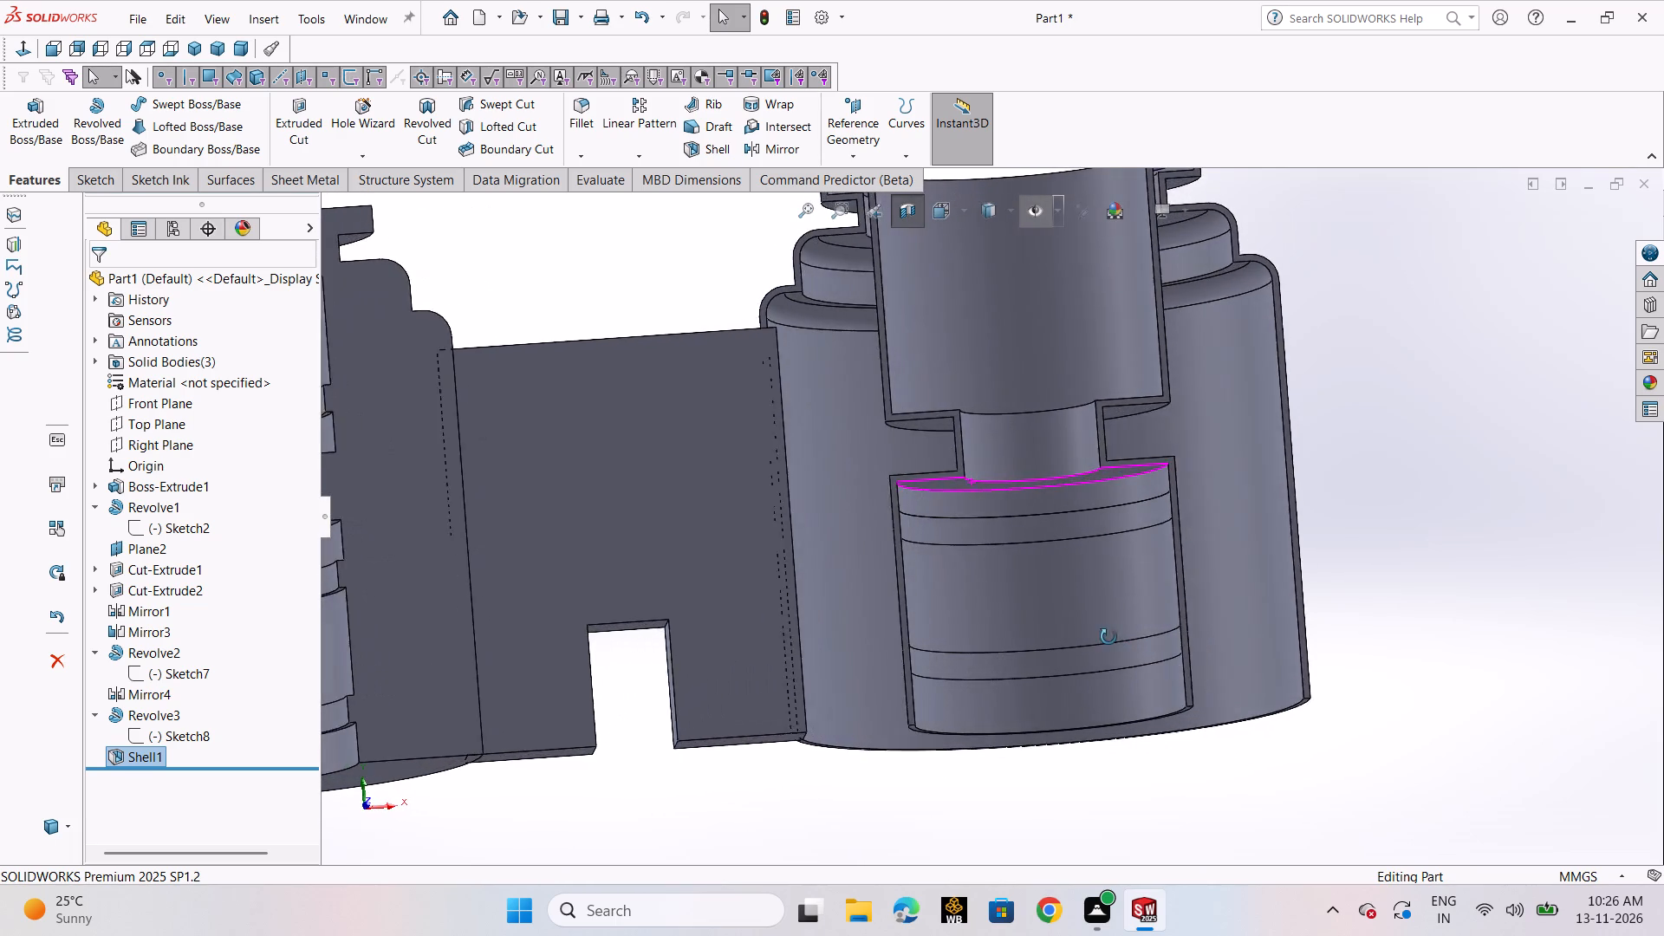
middle_click_drag(1108, 637, 1095, 639)
scroll(1095, 639, "up", 1)
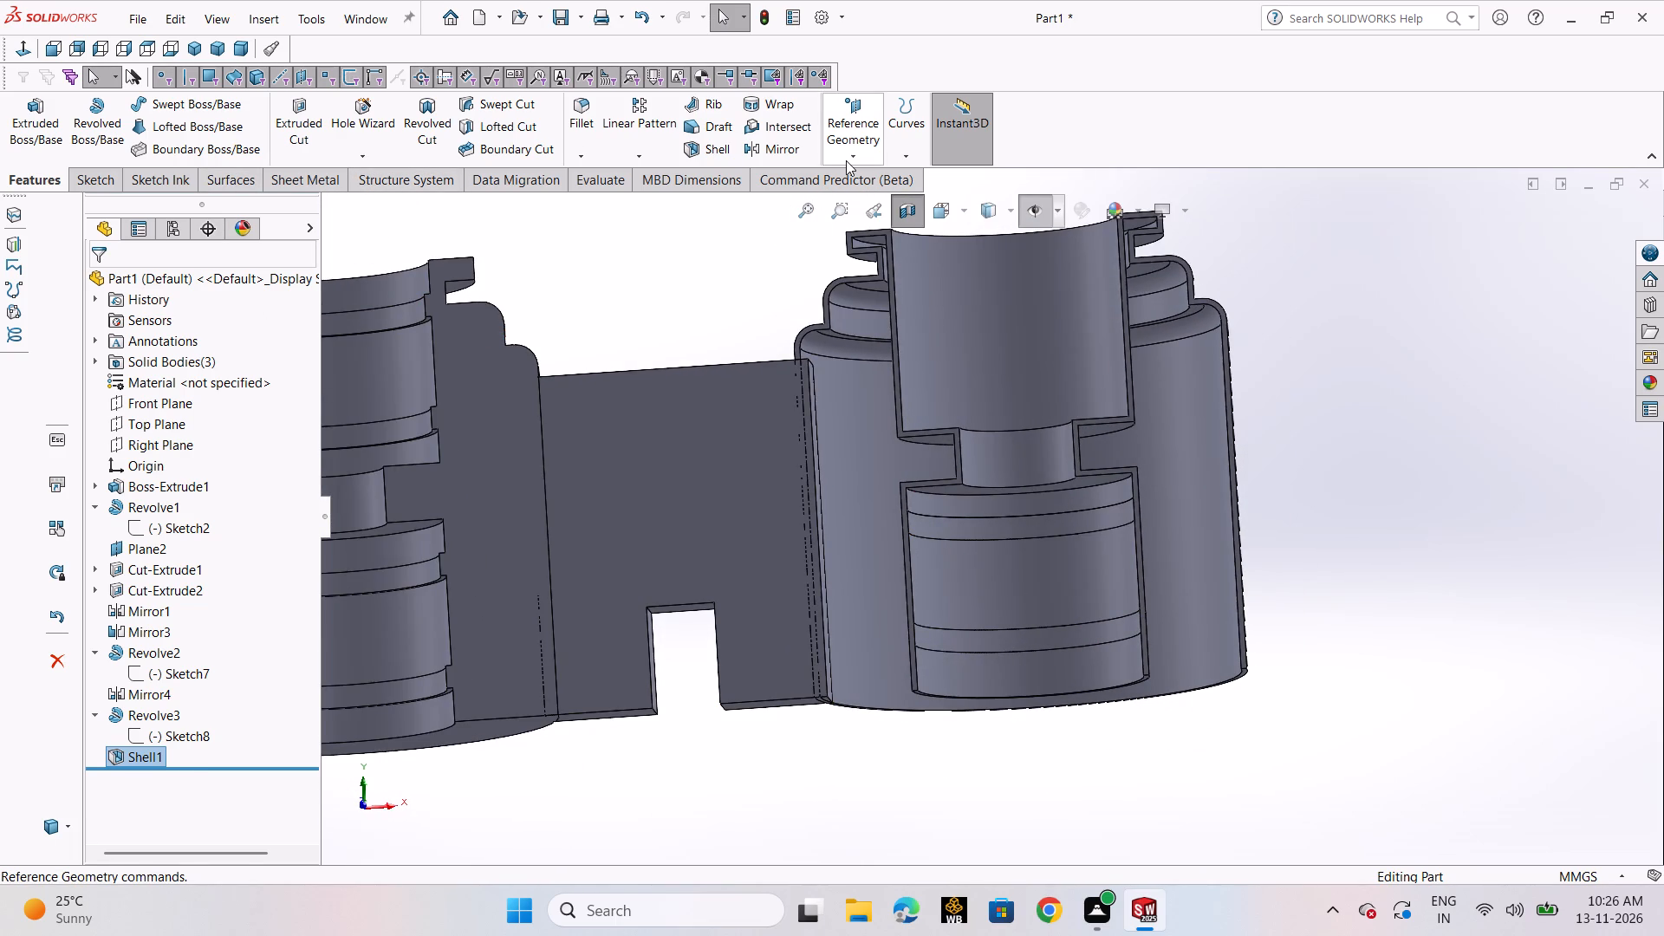
scroll(914, 629, "down", 4)
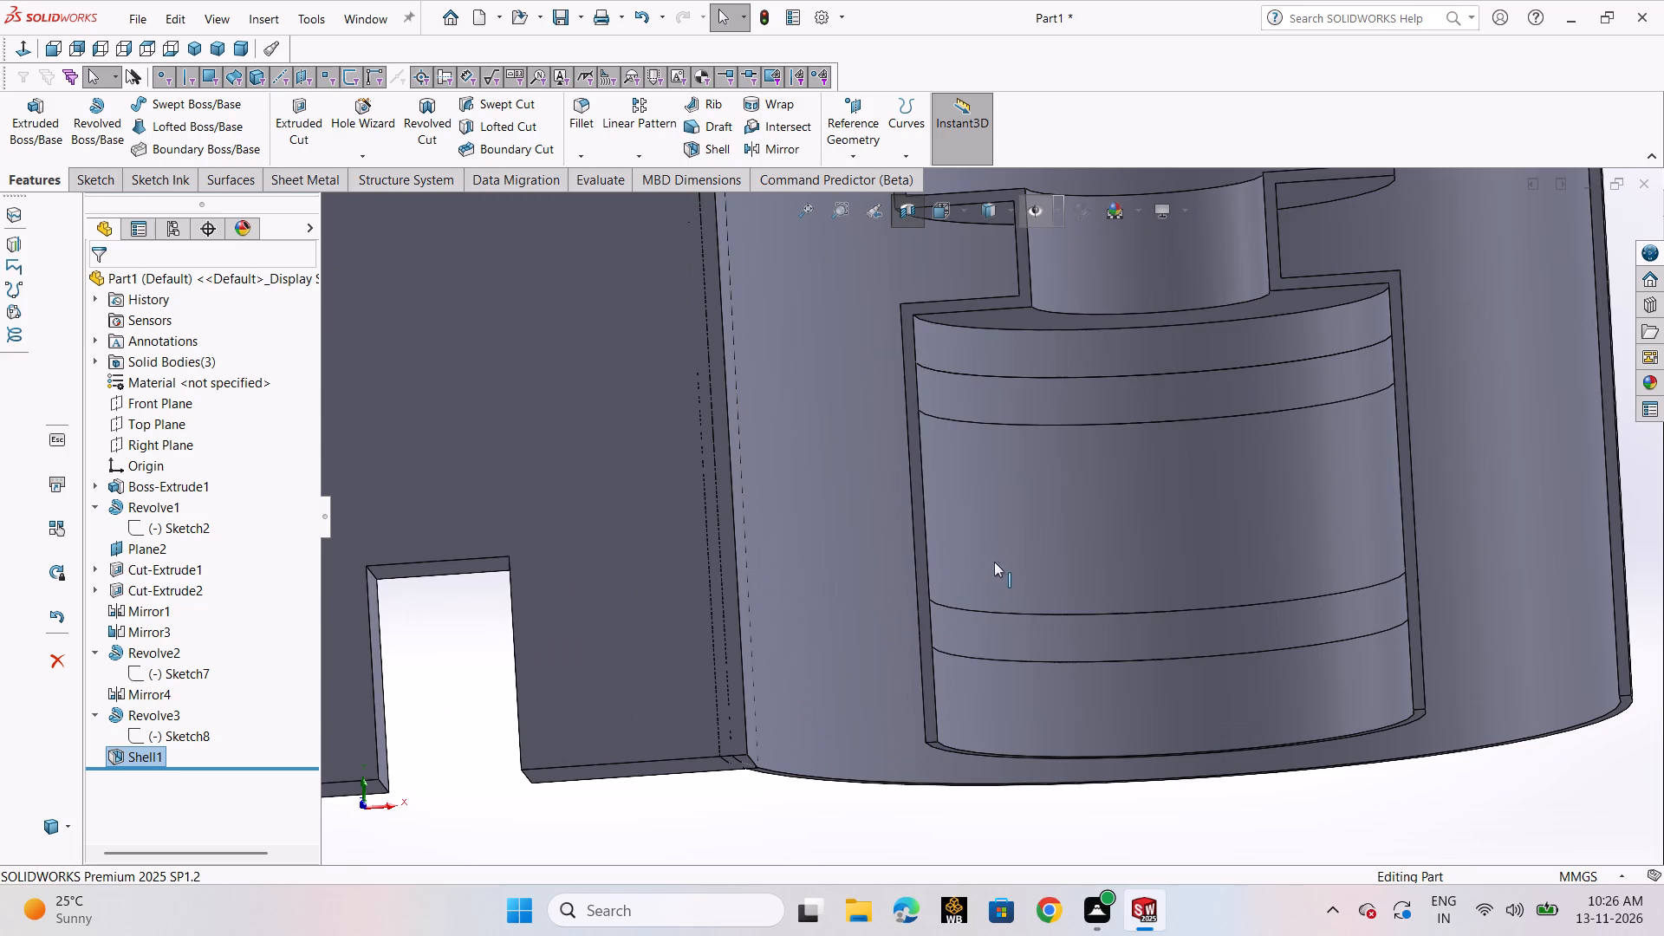
Delete the existing shell feature from the right-hand bored body.
middle_click_drag(1007, 567, 1049, 482)
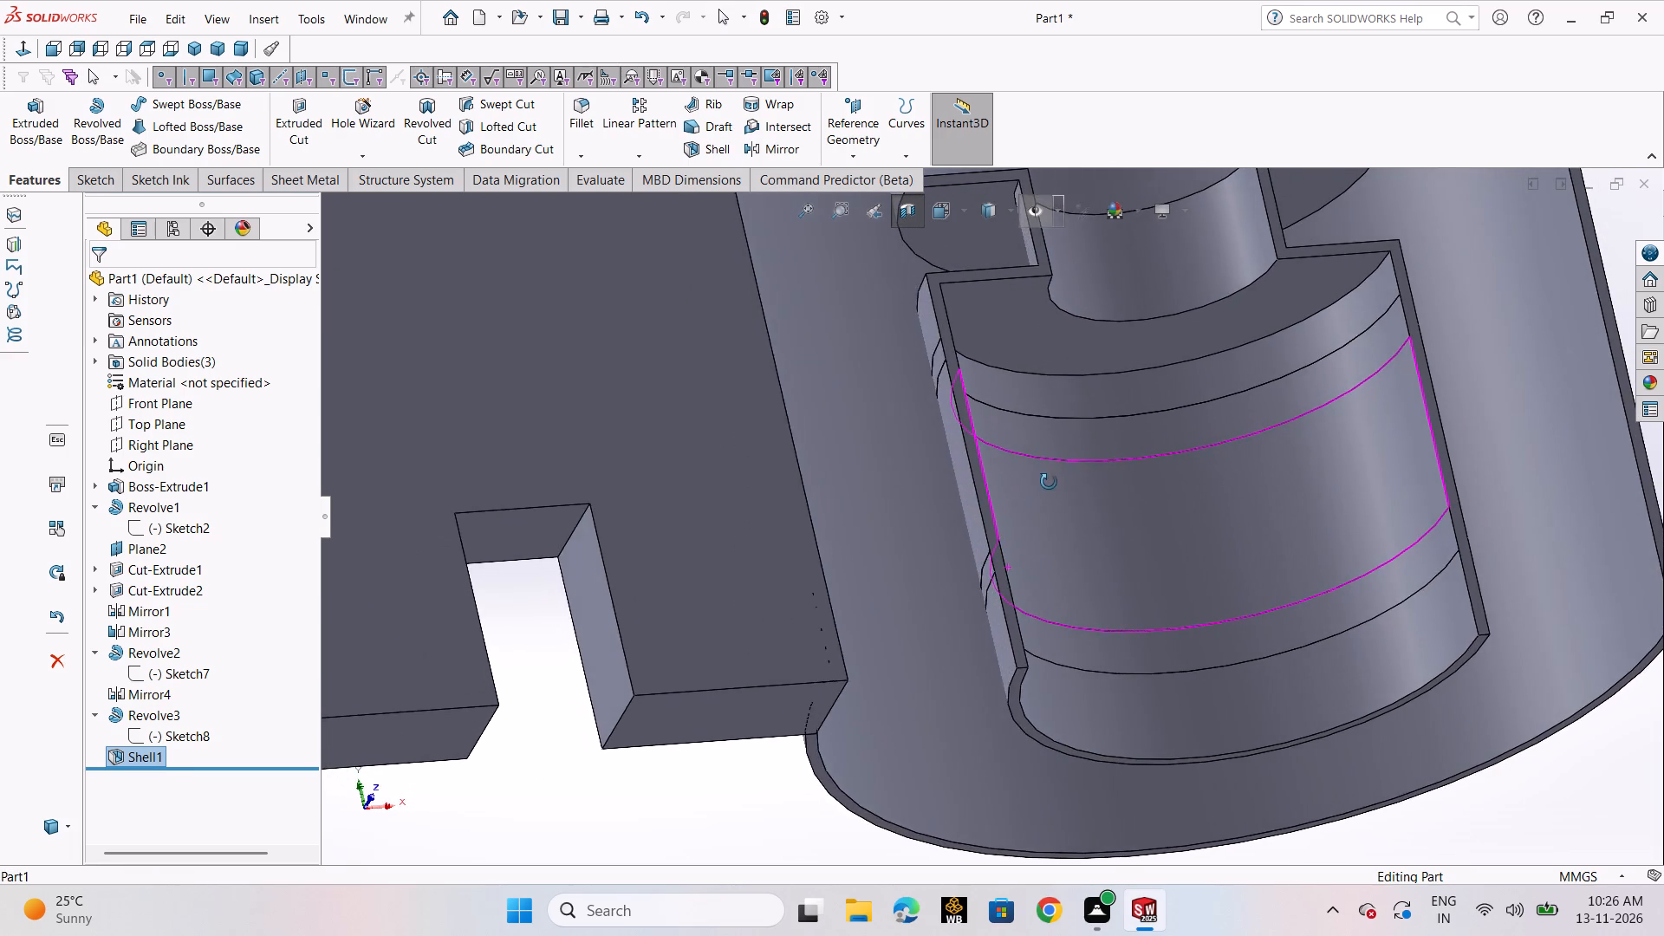
middle_click_drag(1049, 482, 1025, 559)
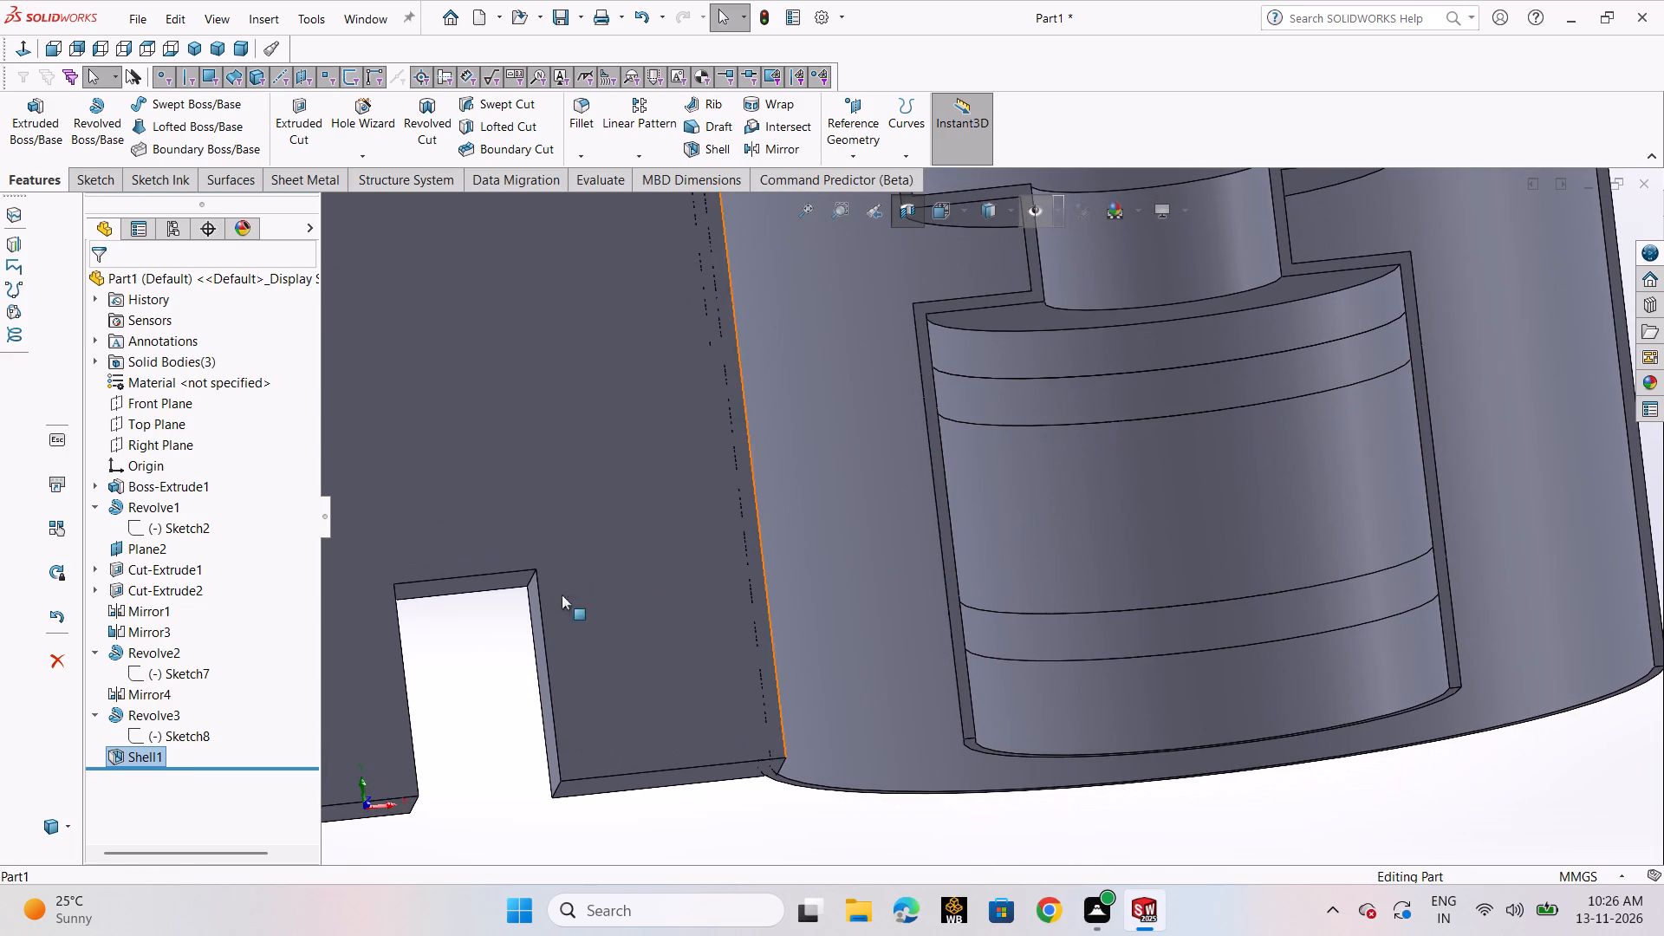
left_click(143, 758)
right_click(143, 758)
left_click(221, 685)
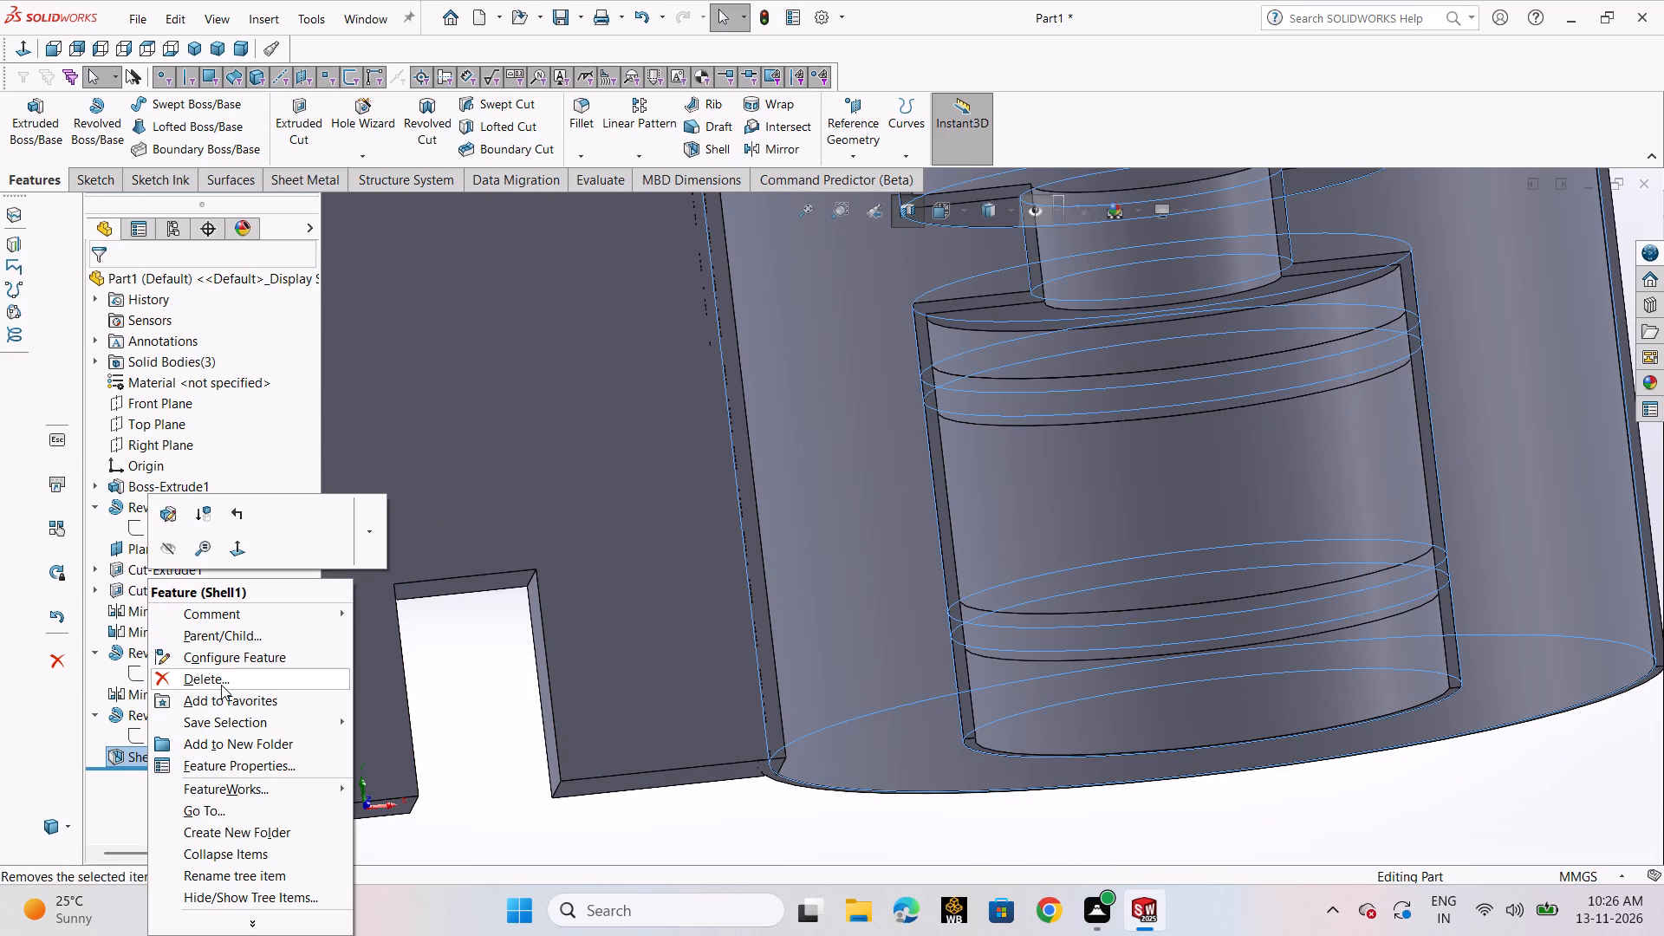
left_click(964, 341)
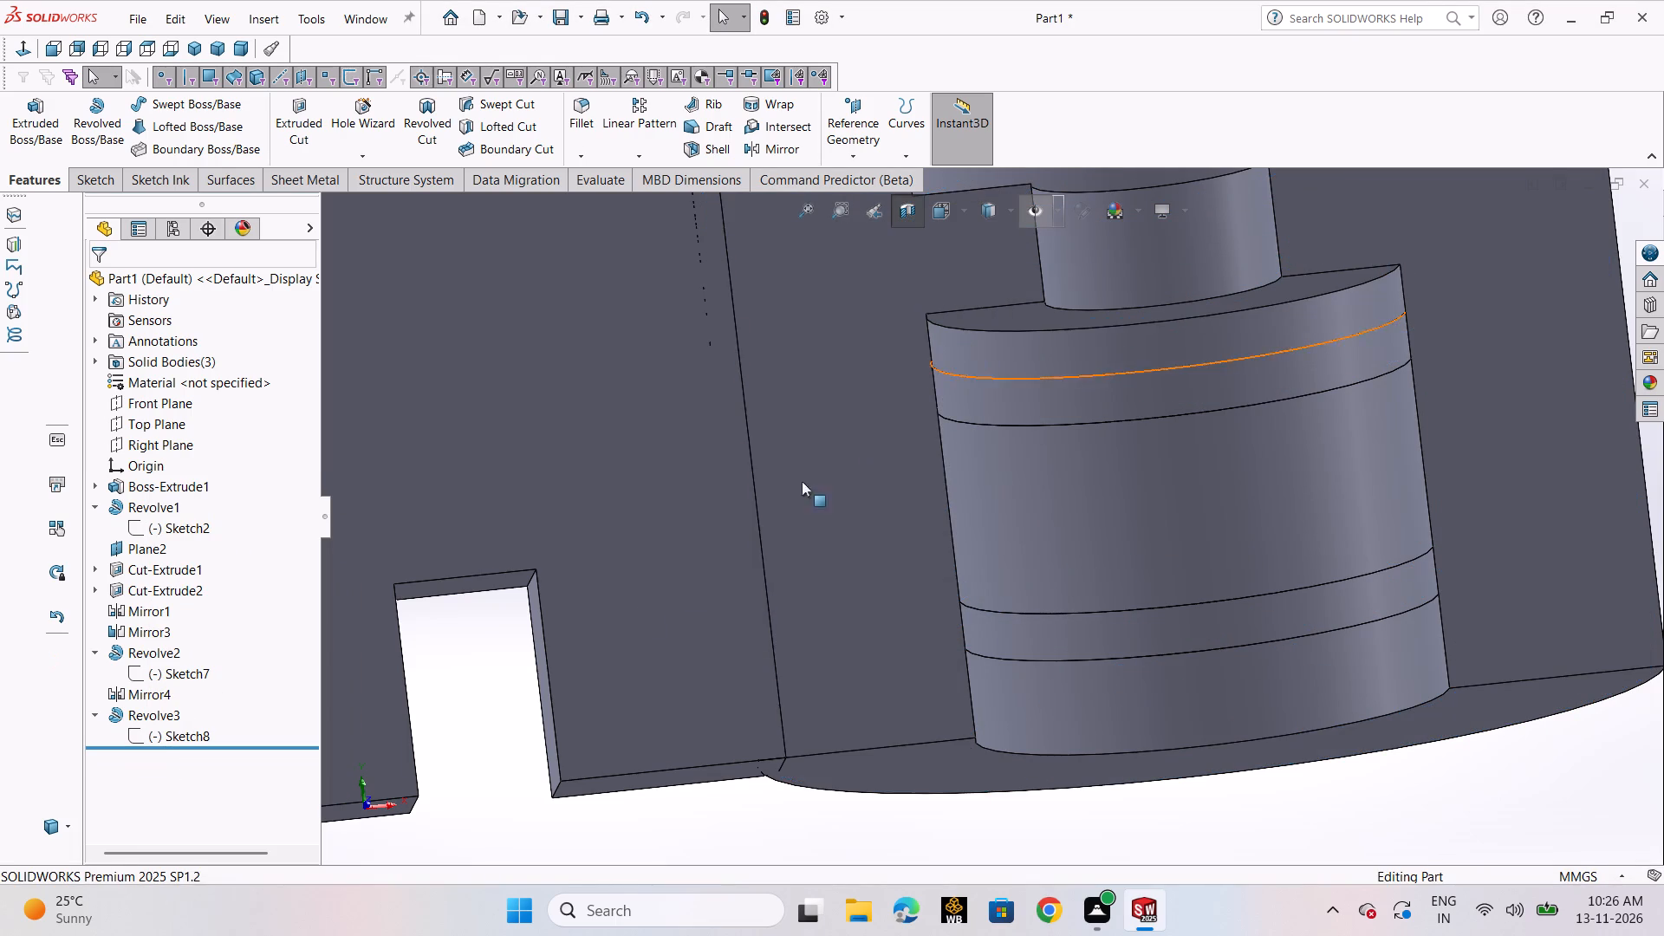
Roll the feature history back to directly after Mirror3, ahead of Revolve2, Mirror4 and Revolve3.
left_click_drag(245, 747, 245, 718)
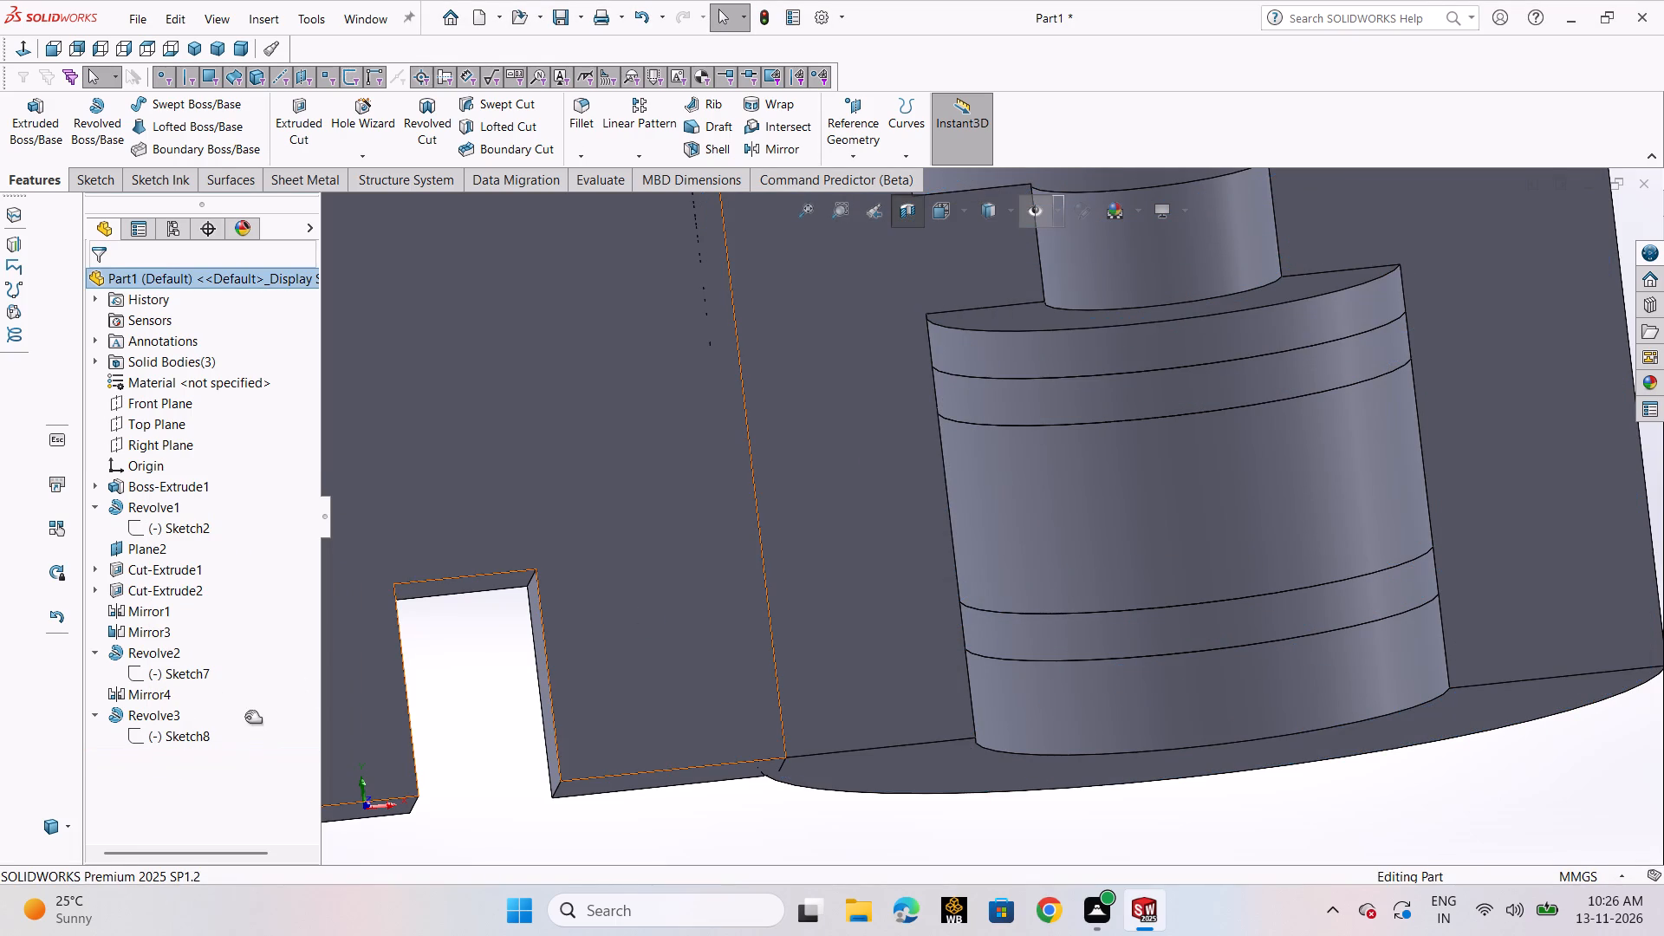
left_click_drag(245, 718, 261, 607)
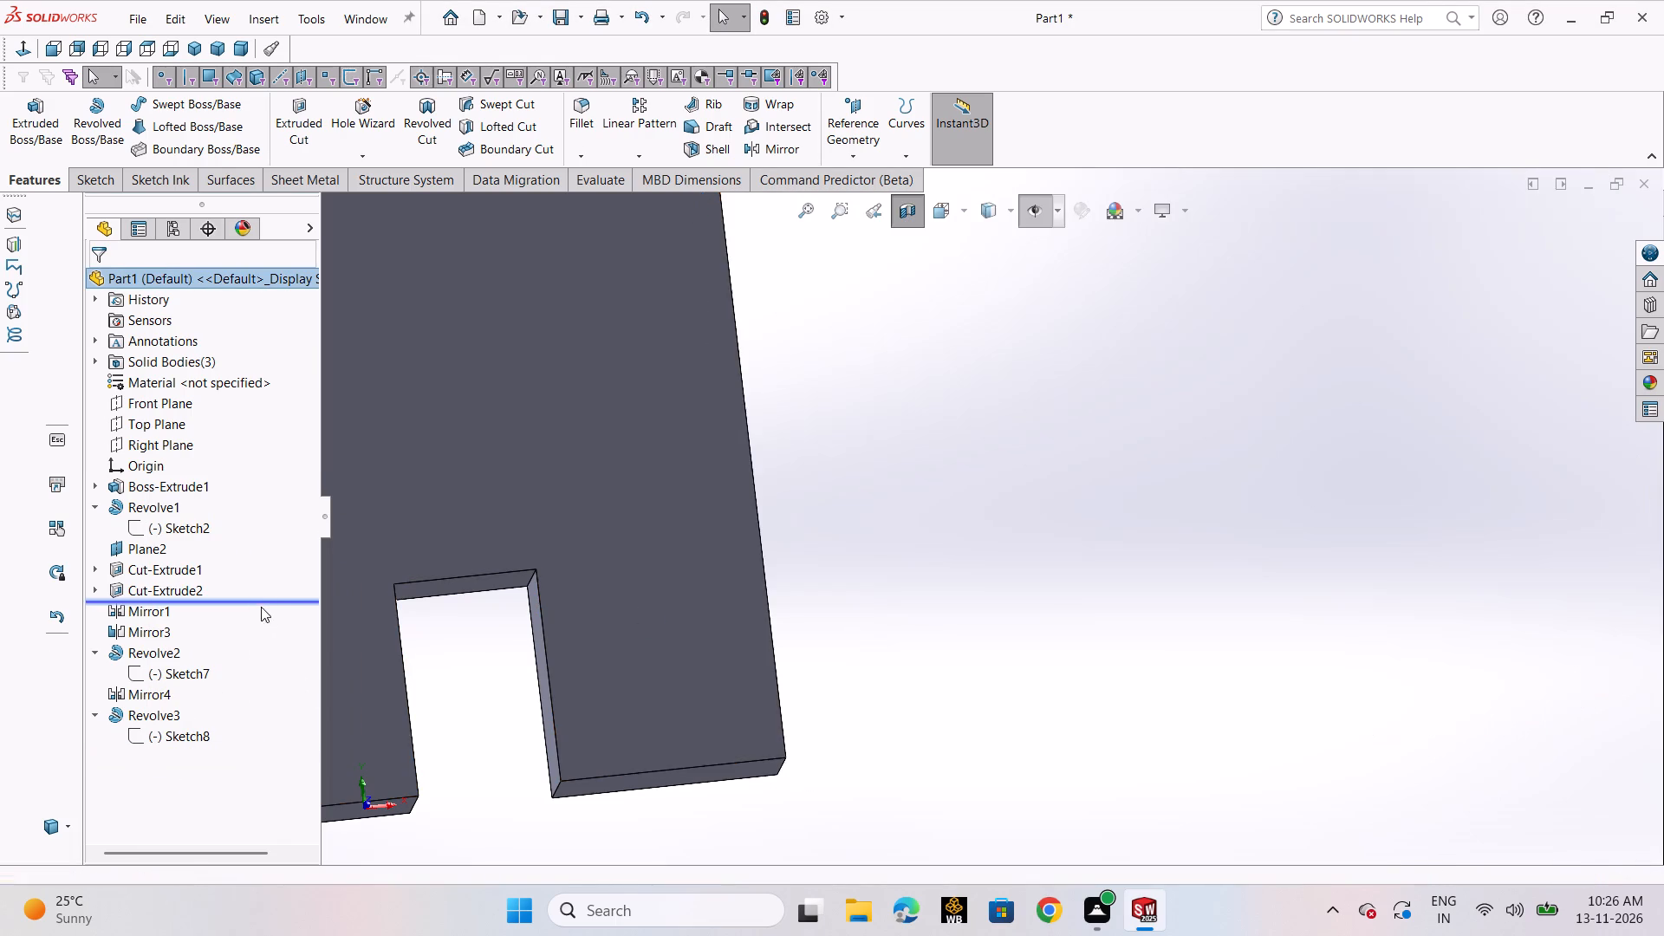
scroll(864, 489, "up", 4)
left_click_drag(278, 603, 276, 603)
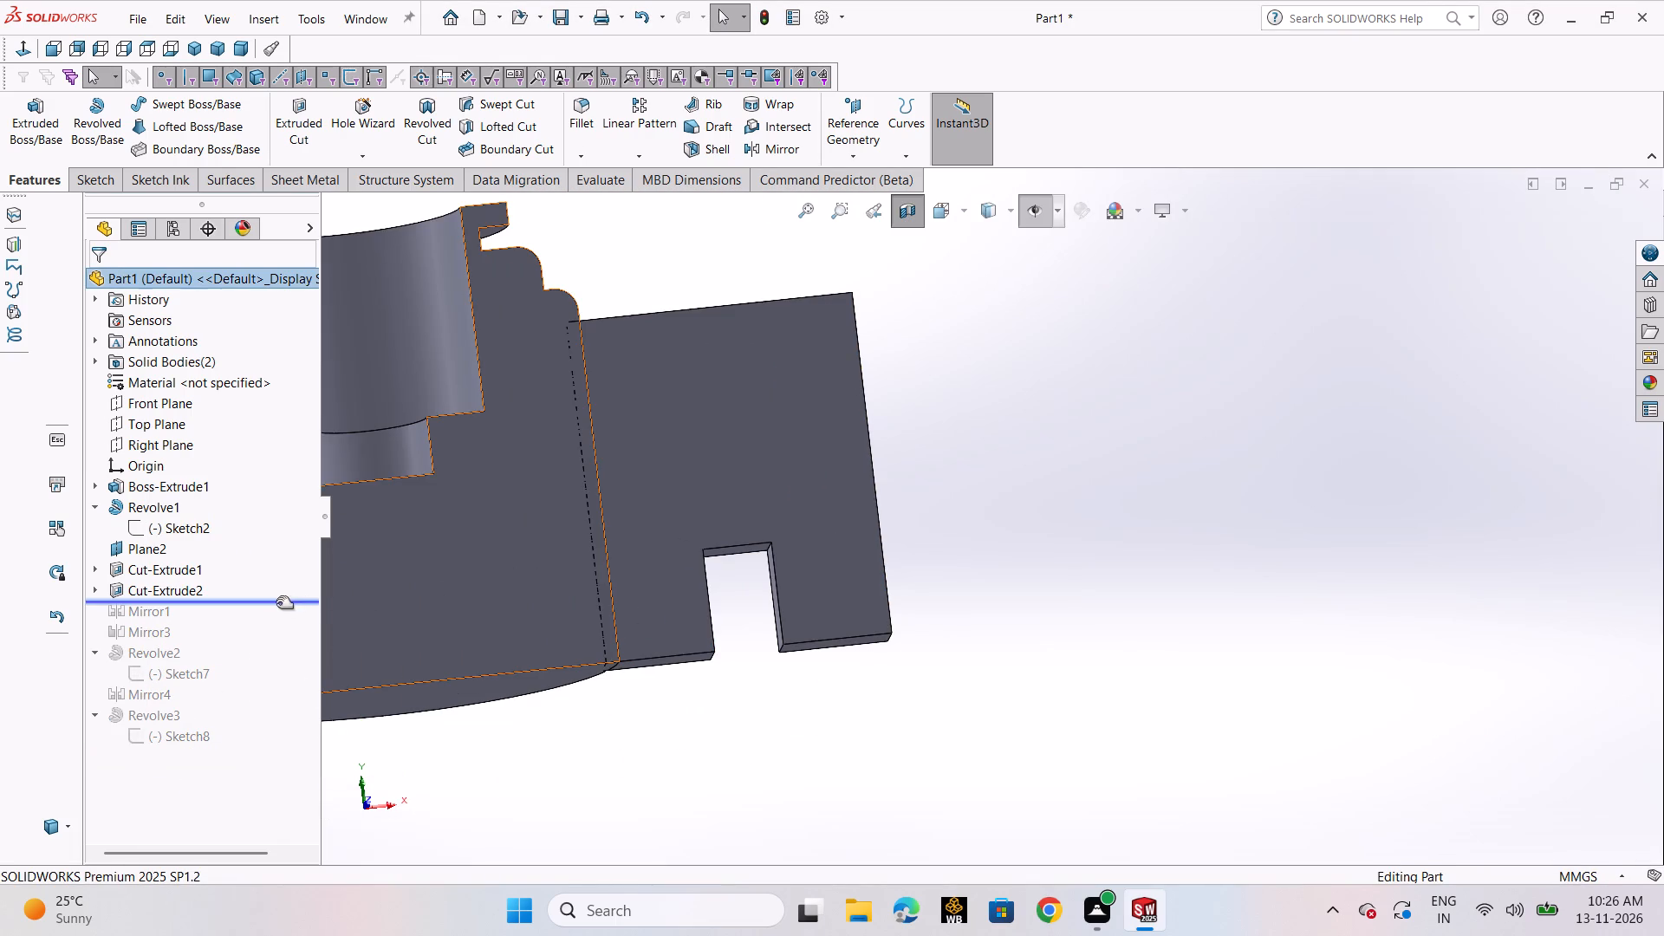
left_click_drag(276, 603, 281, 640)
scroll(898, 399, "up", 4)
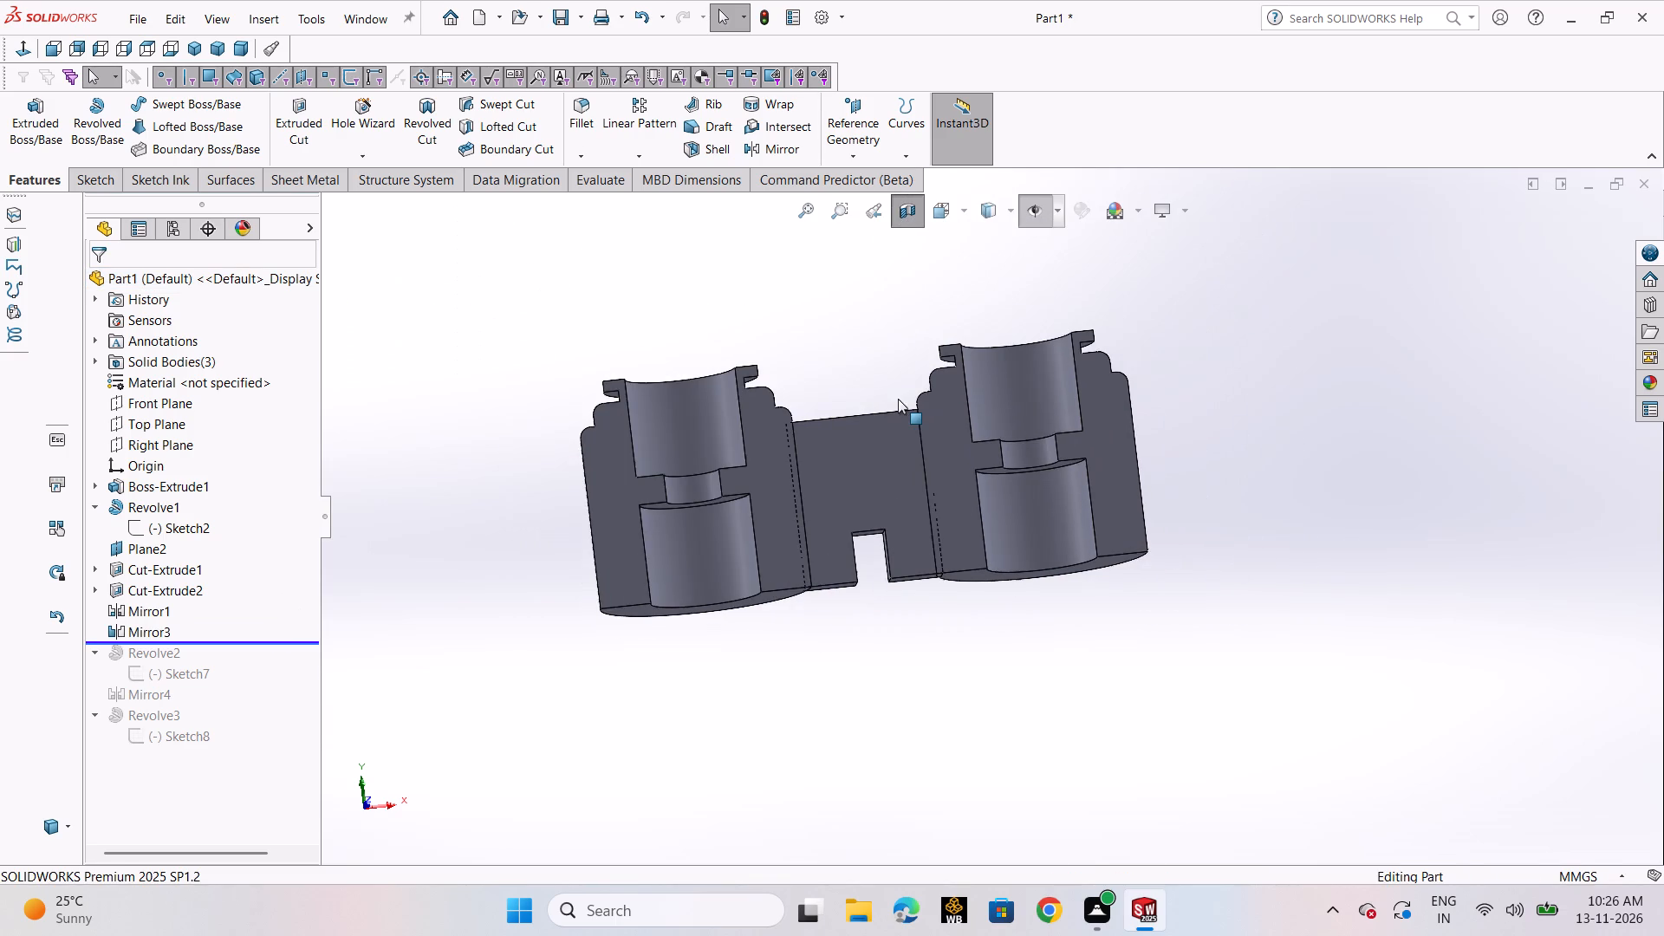
Shell the right-hand bored body to 0.5 mm thickness, removing its ring-shaped bottom end face.
left_click(707, 154)
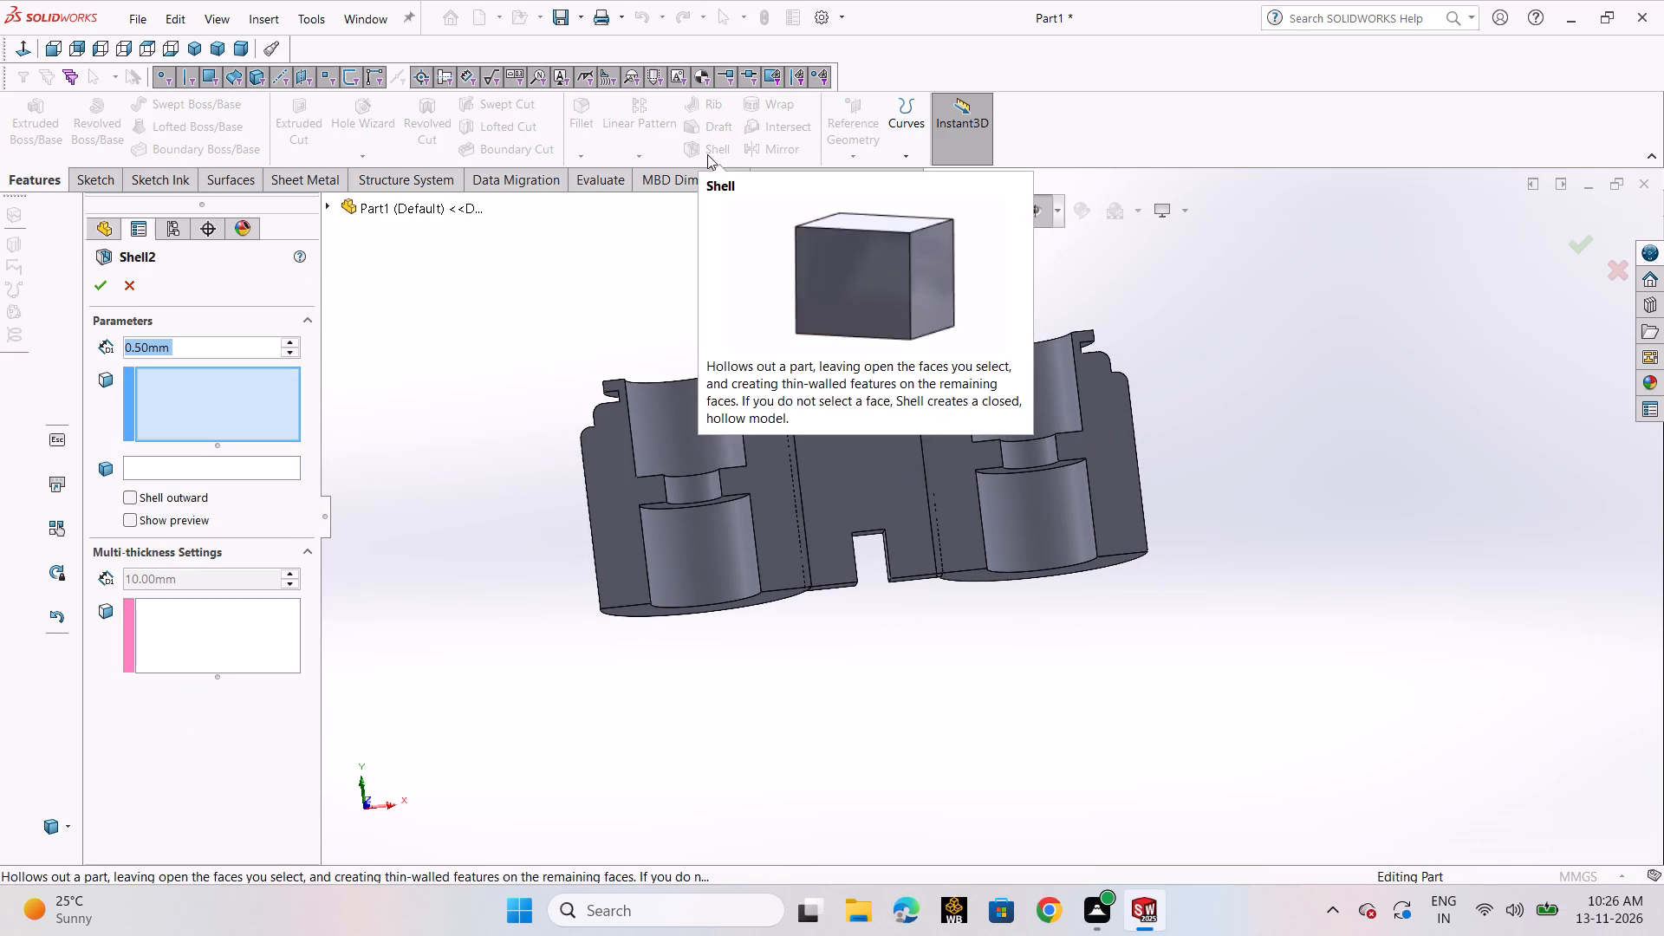
middle_click_drag(997, 601, 998, 347)
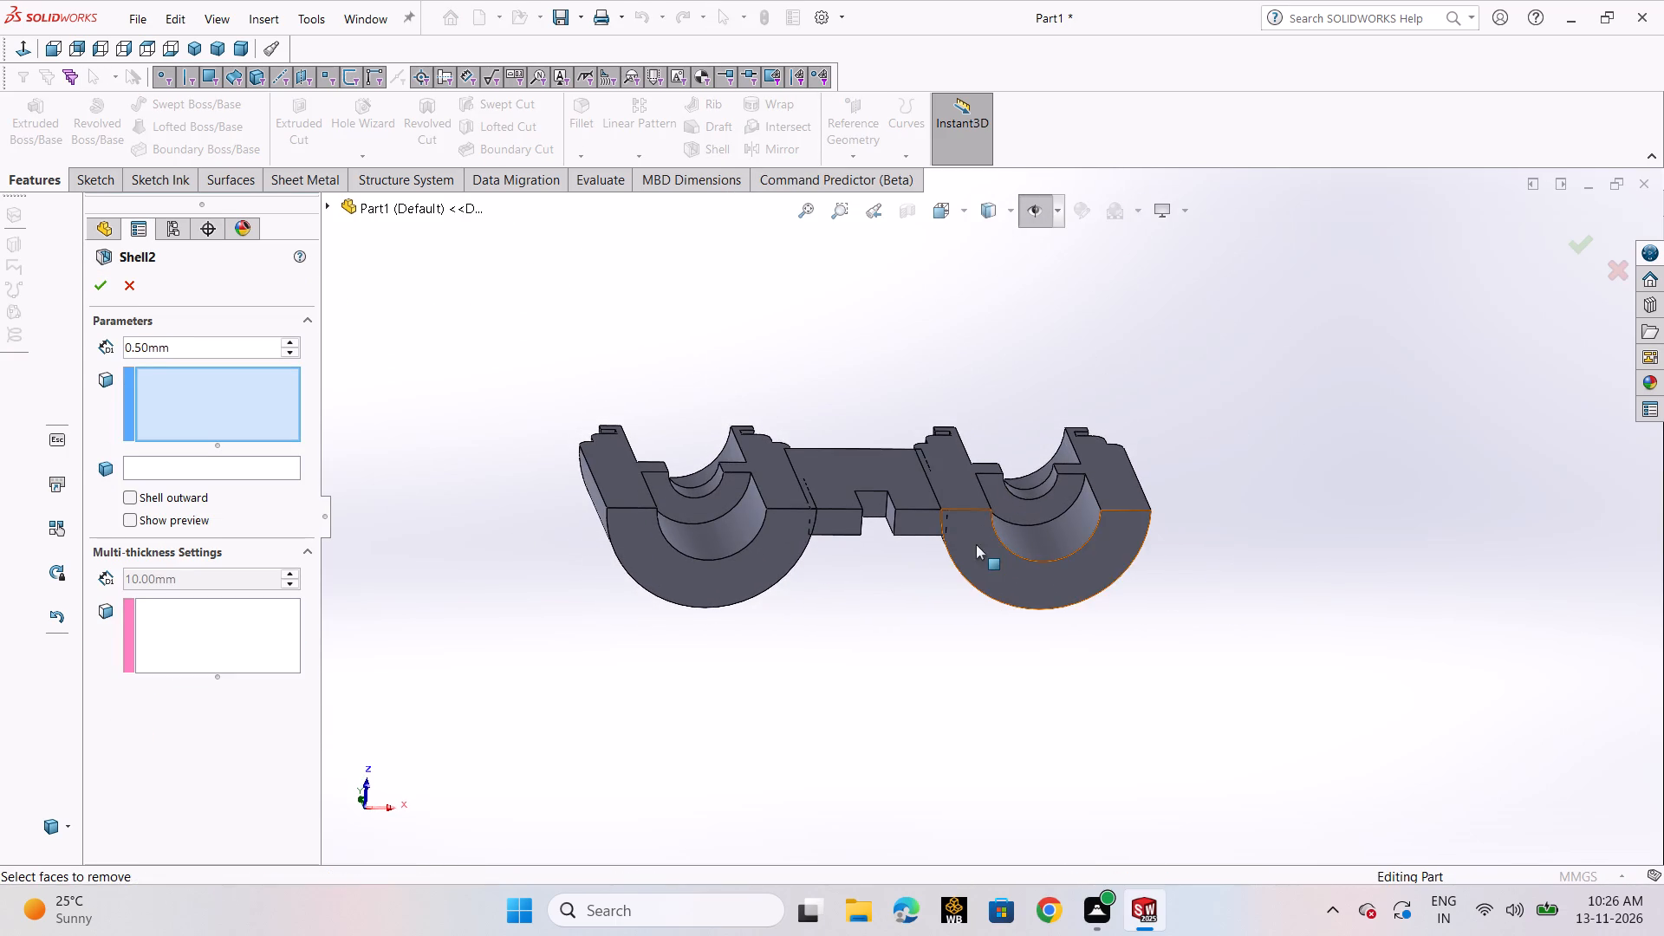
left_click(976, 544)
left_click(751, 582)
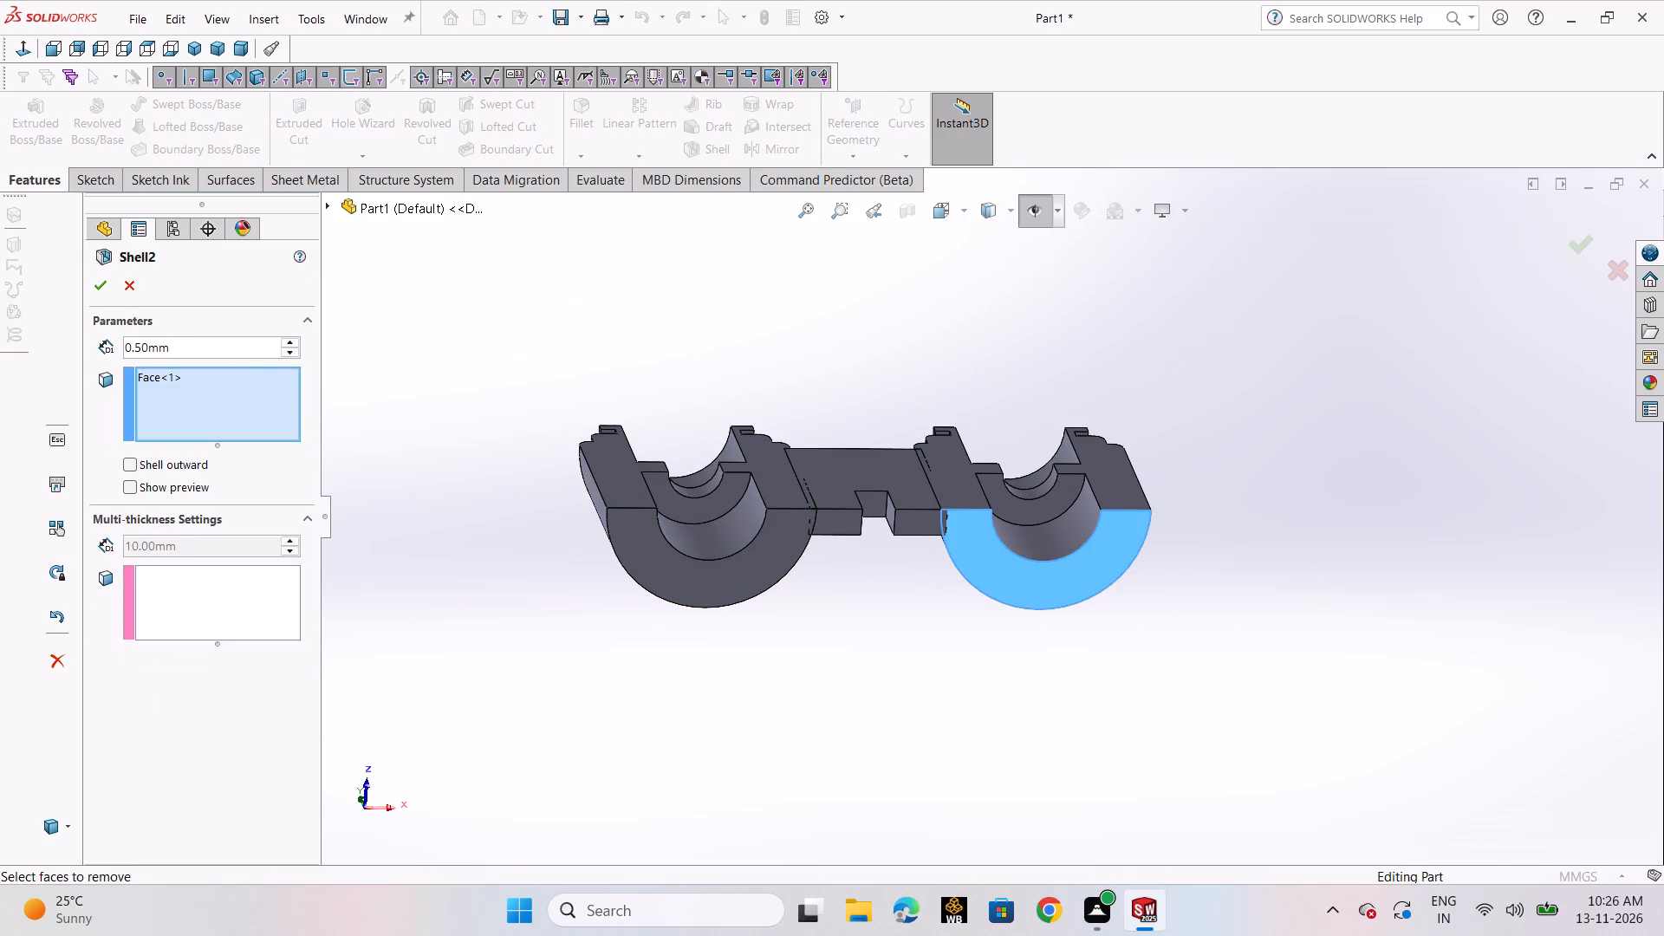
double_click(224, 351)
left_click(221, 351)
type("0.5")
key("Return")
left_click(97, 291)
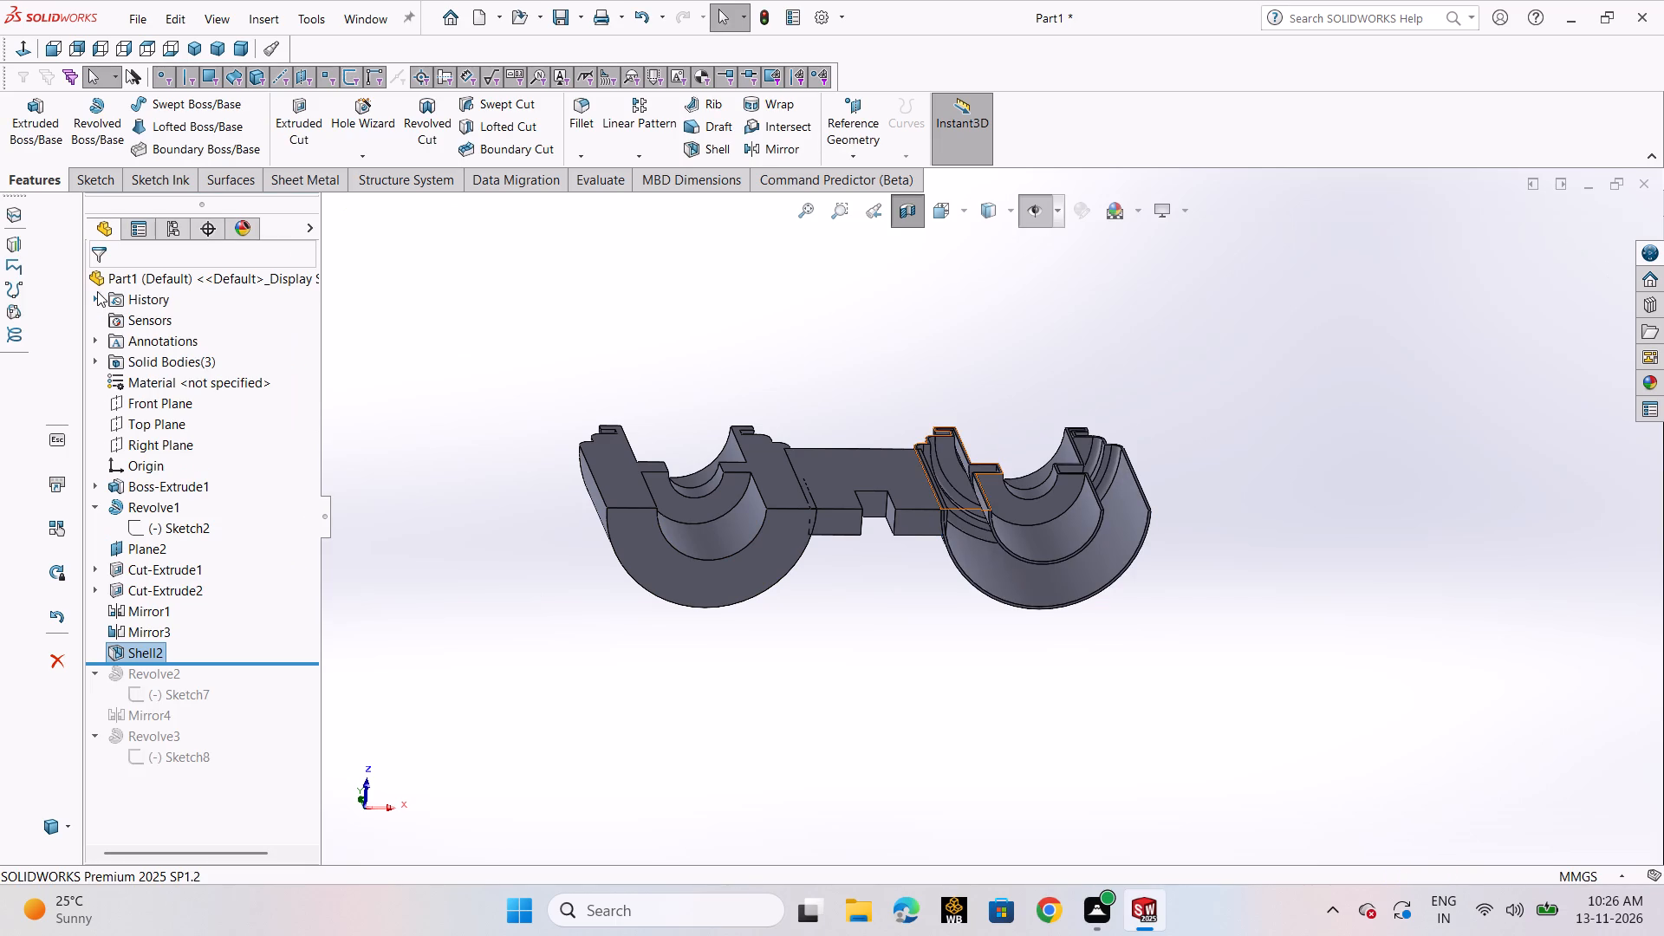
Examine the shelled right-hand body's thin walls, hollow interior and stepped bore in the section view from several angles.
middle_click_drag(856, 675, 847, 775)
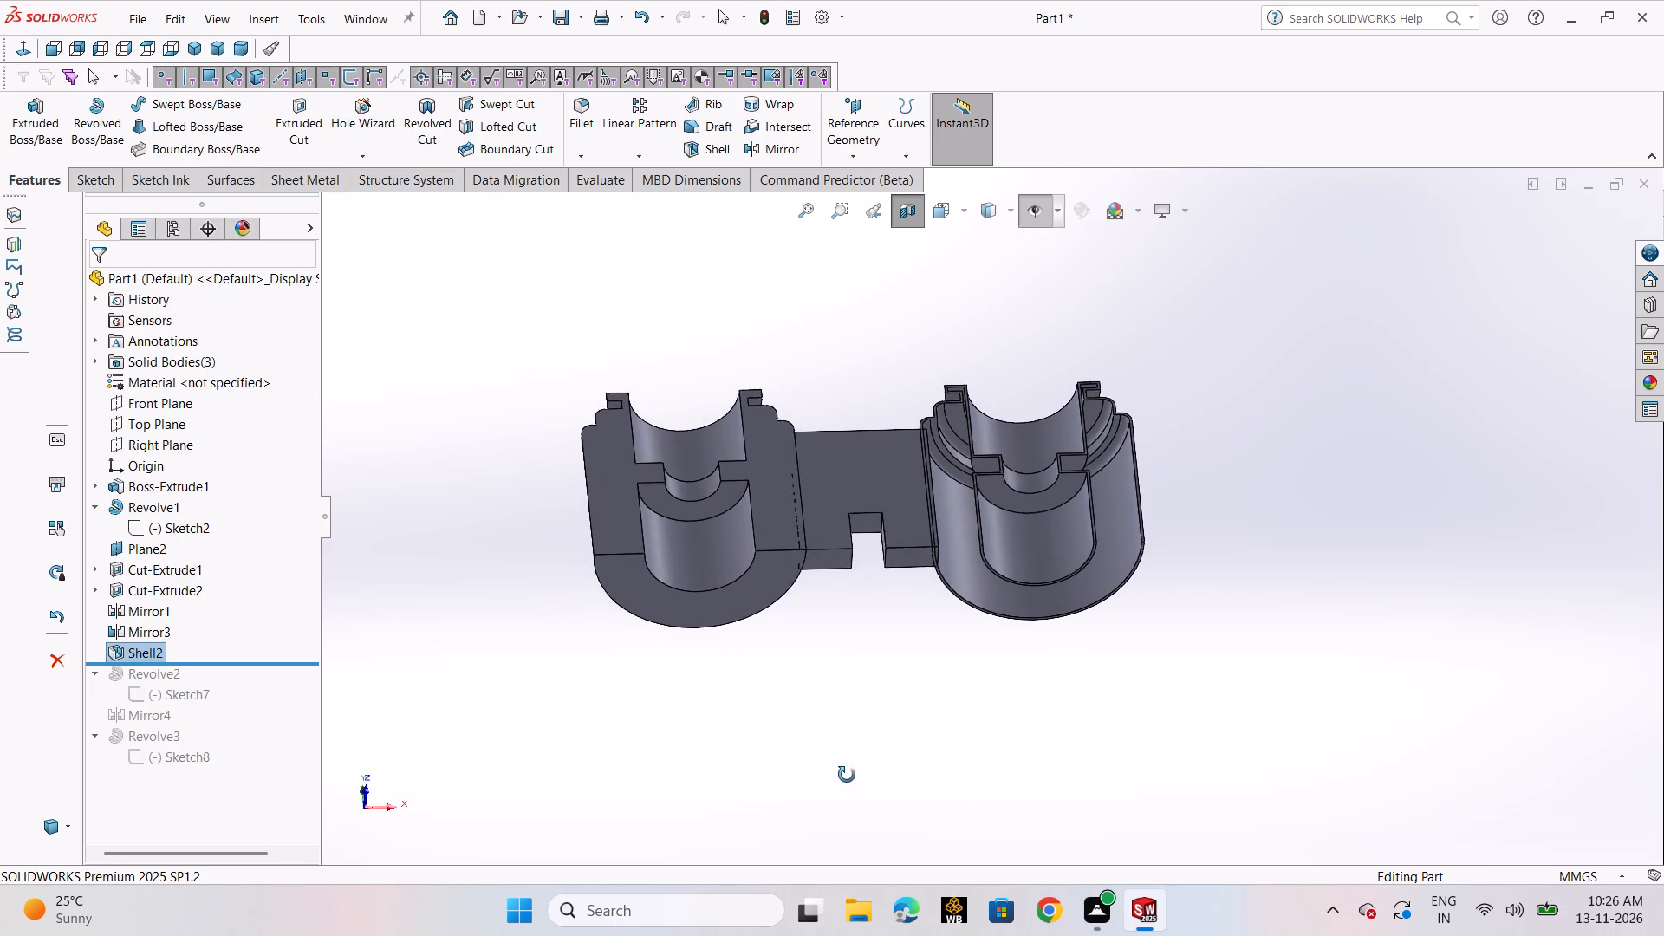
middle_click_drag(847, 775, 855, 770)
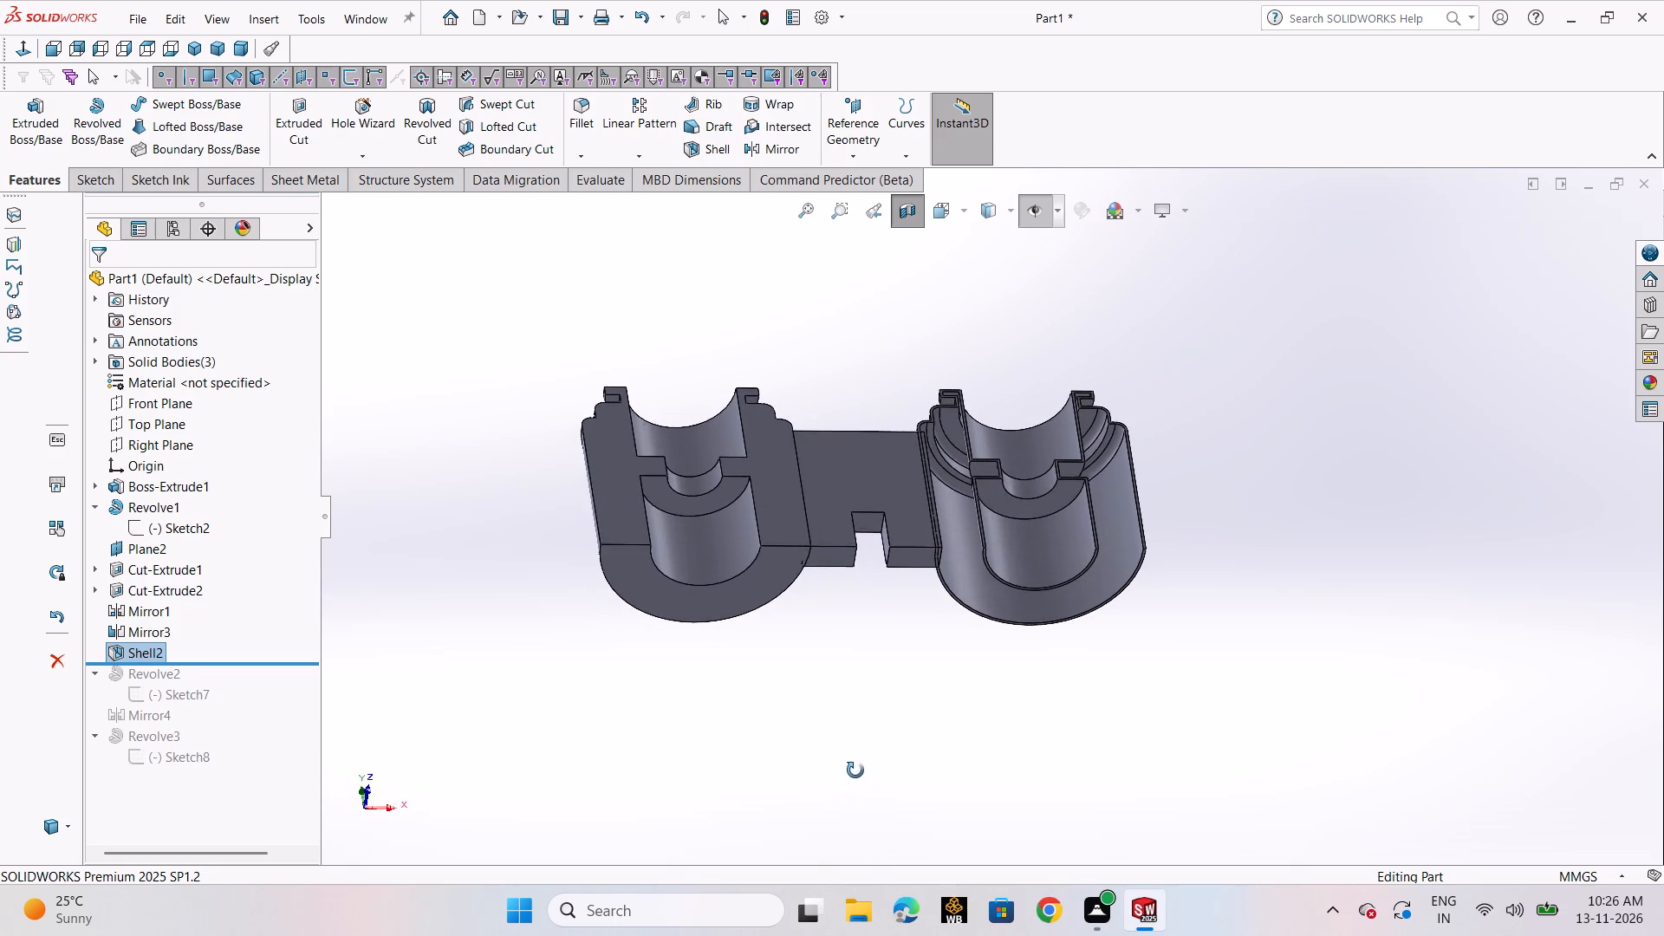
middle_click_drag(855, 770, 855, 774)
scroll(1037, 511, "up", 1)
middle_click_drag(1028, 380, 1020, 484)
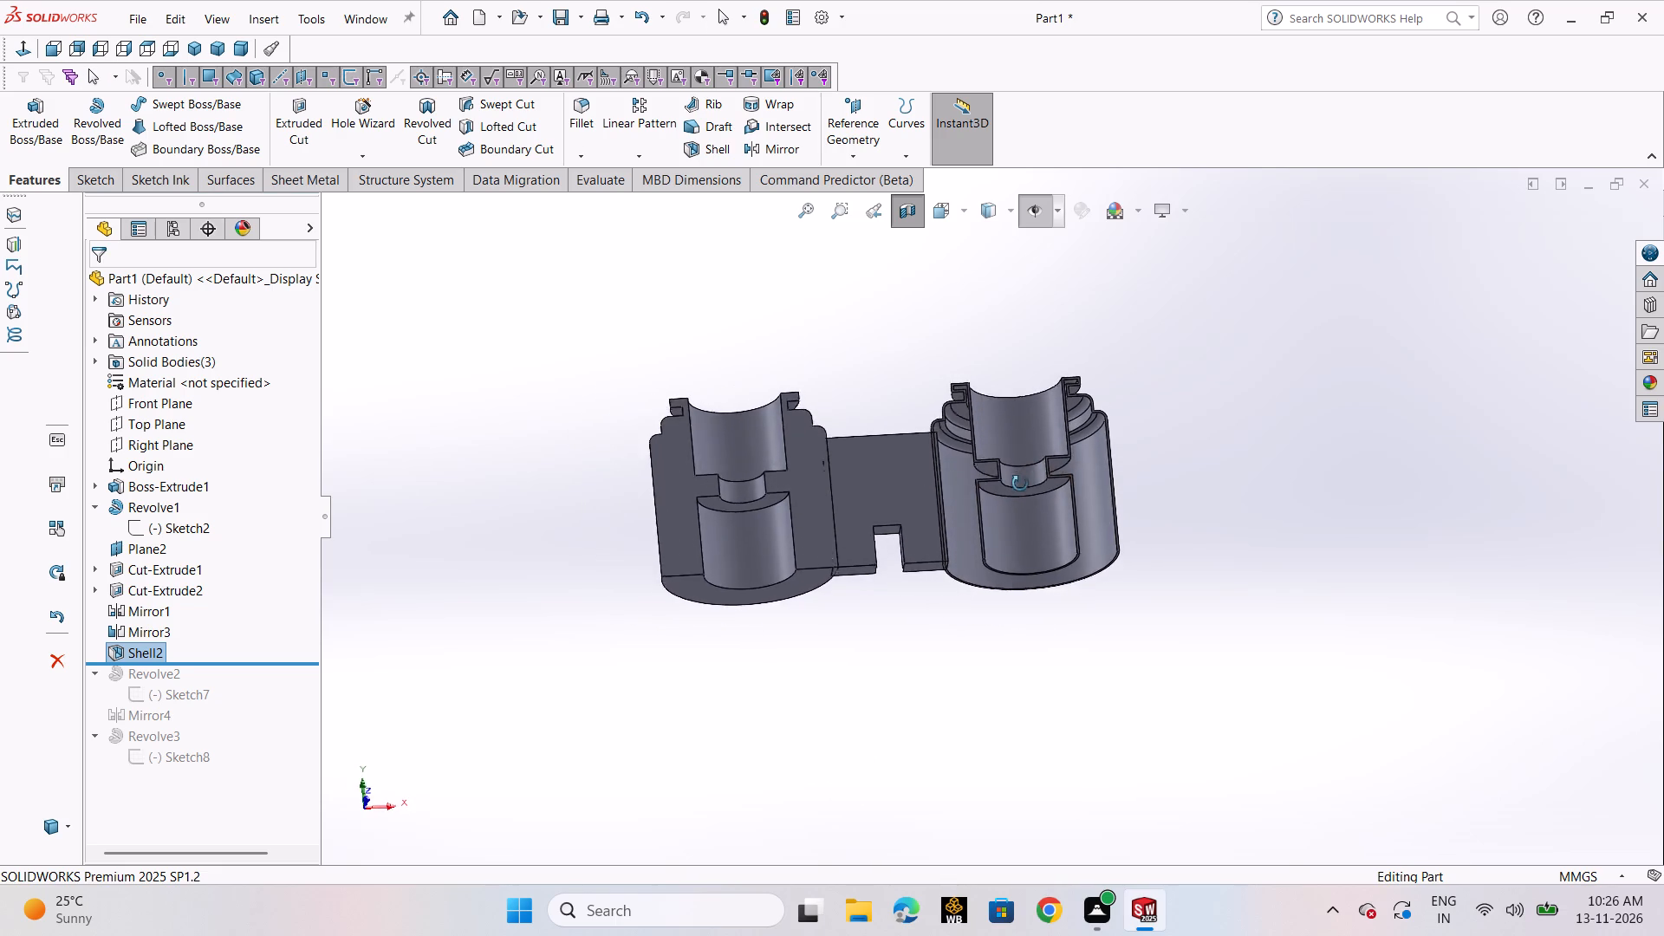
middle_click_drag(1020, 484, 1027, 653)
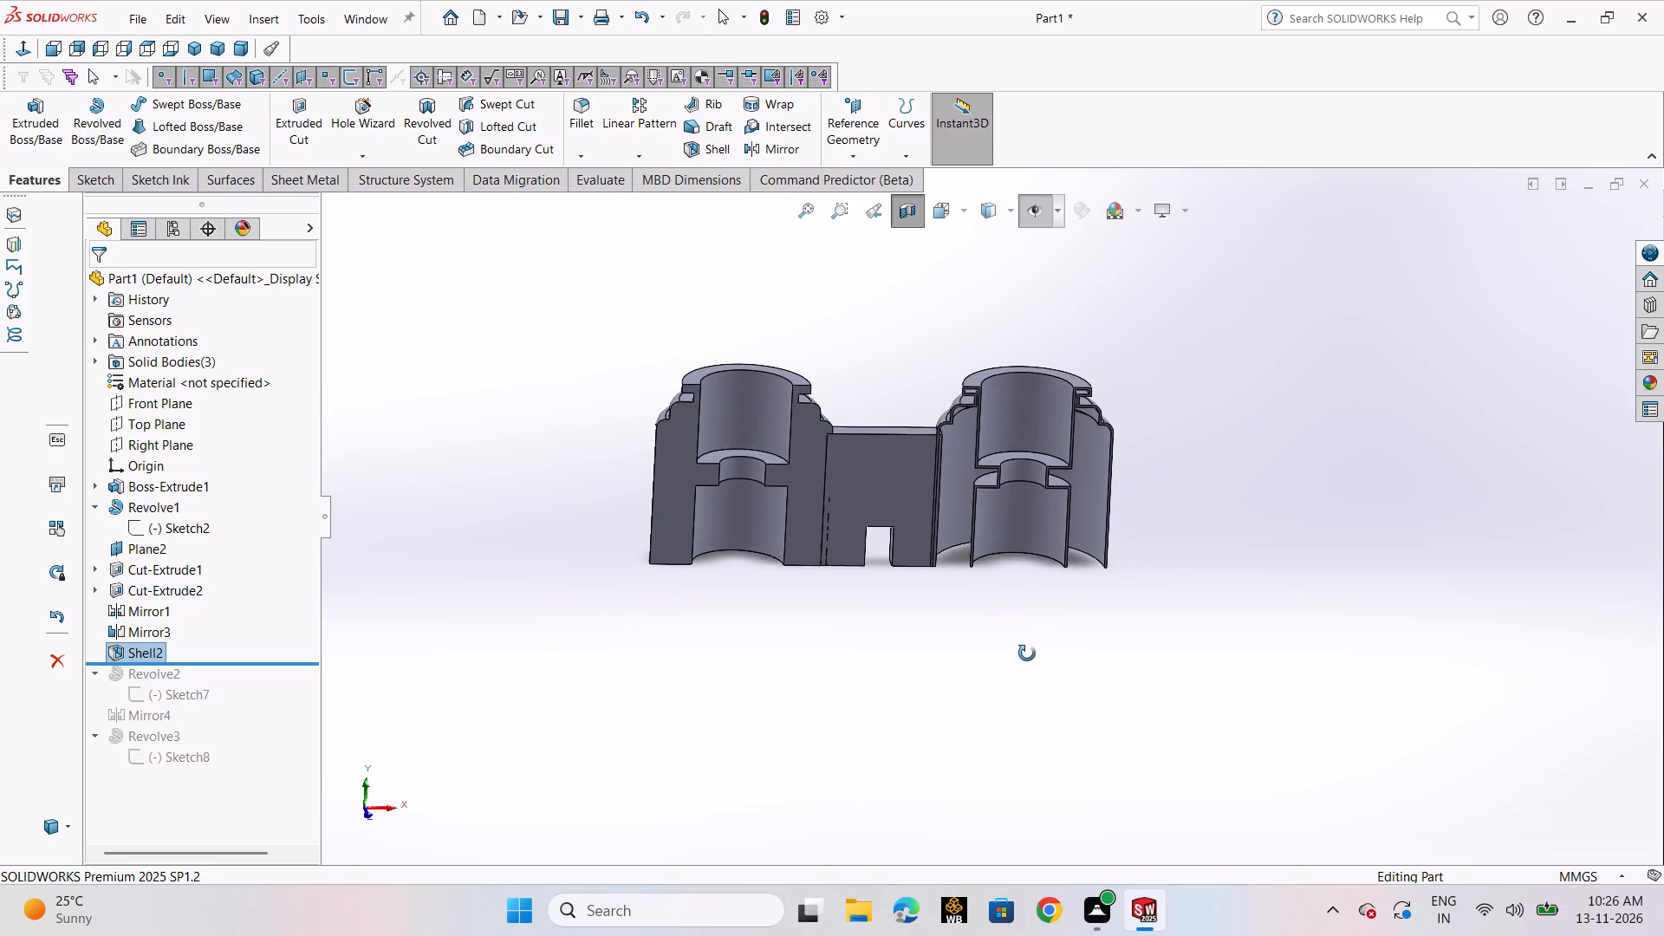
middle_click_drag(1027, 653, 1082, 377)
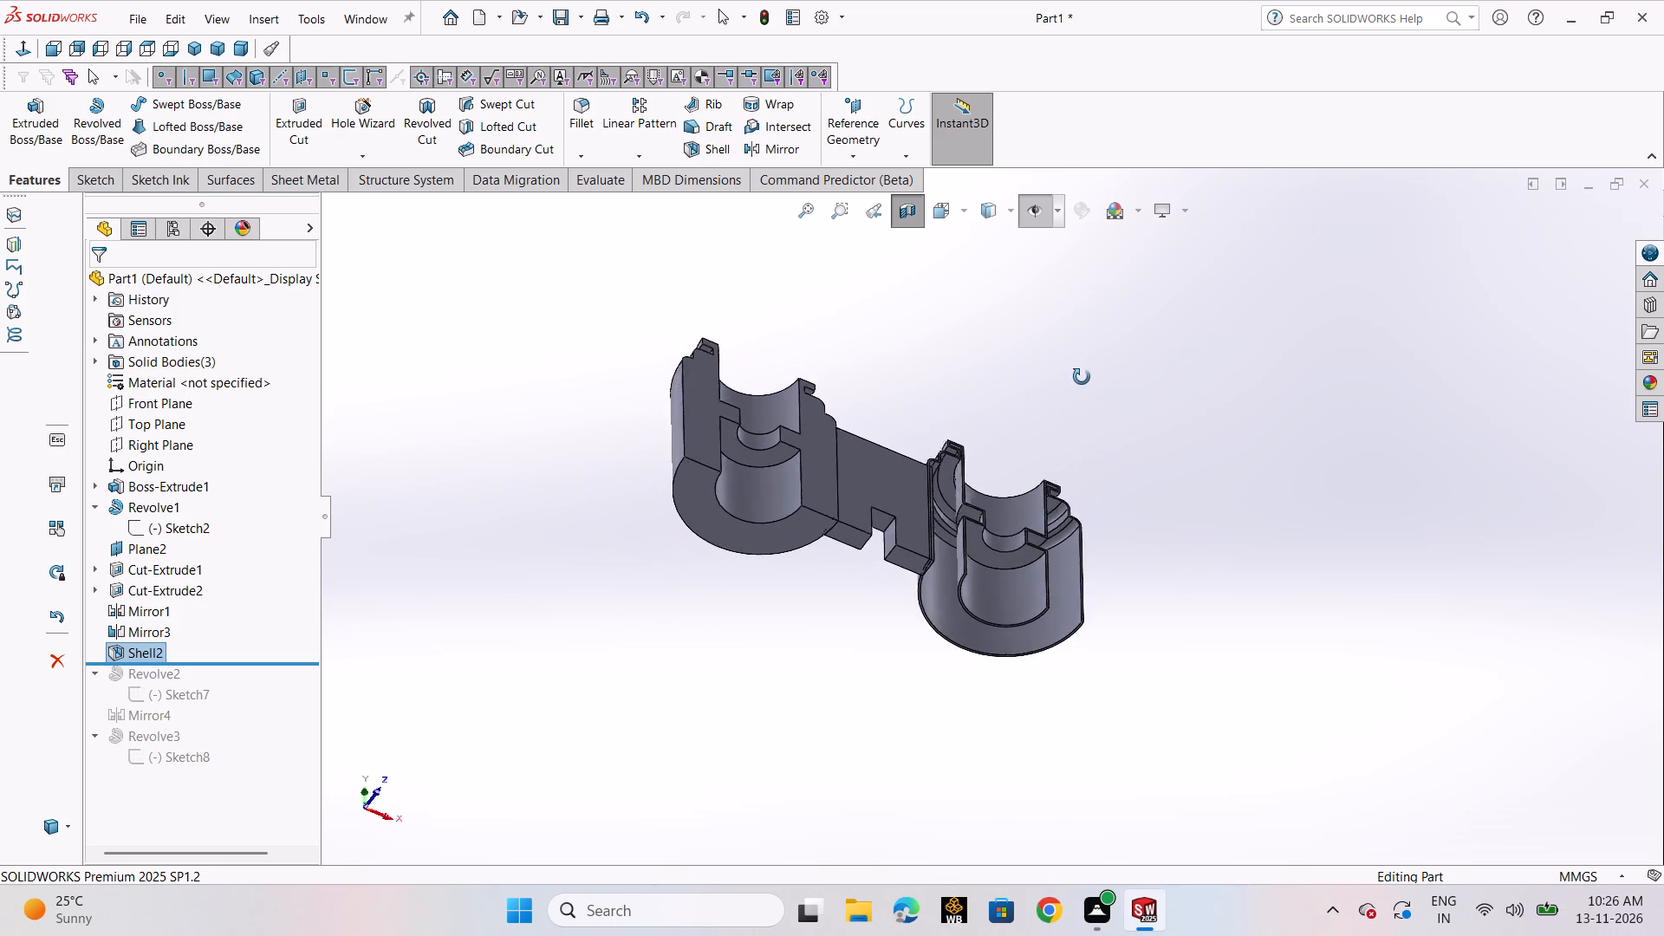
middle_click_drag(1082, 377, 1006, 415)
scroll(972, 556, "down", 3)
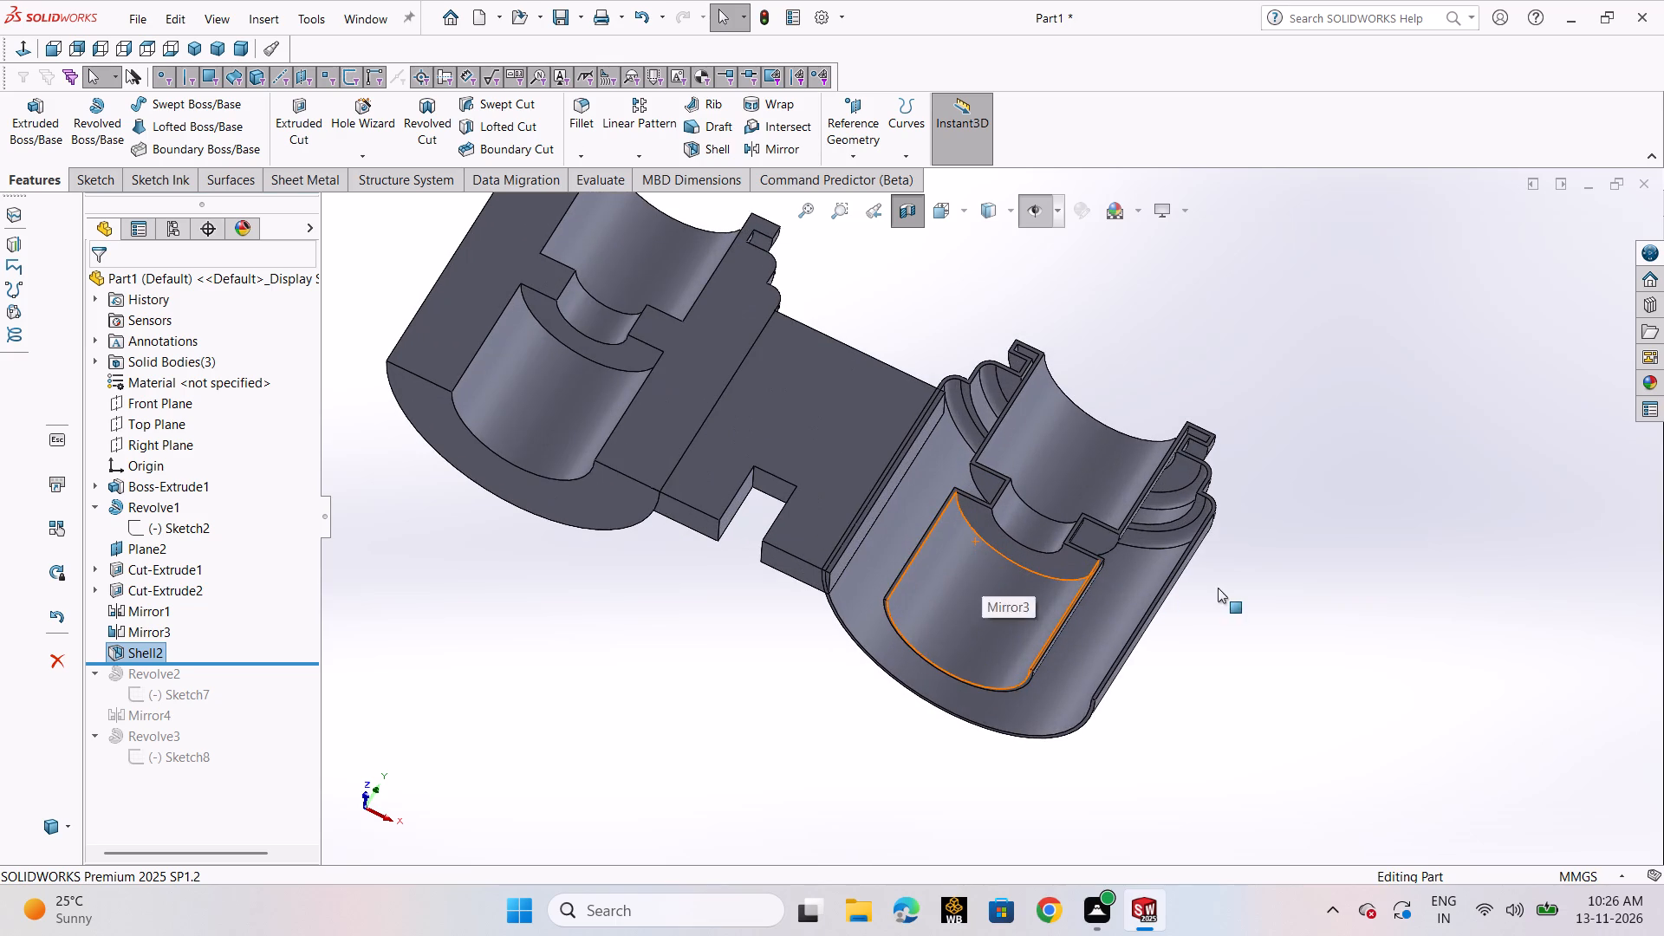
middle_click_drag(1219, 591, 1193, 566)
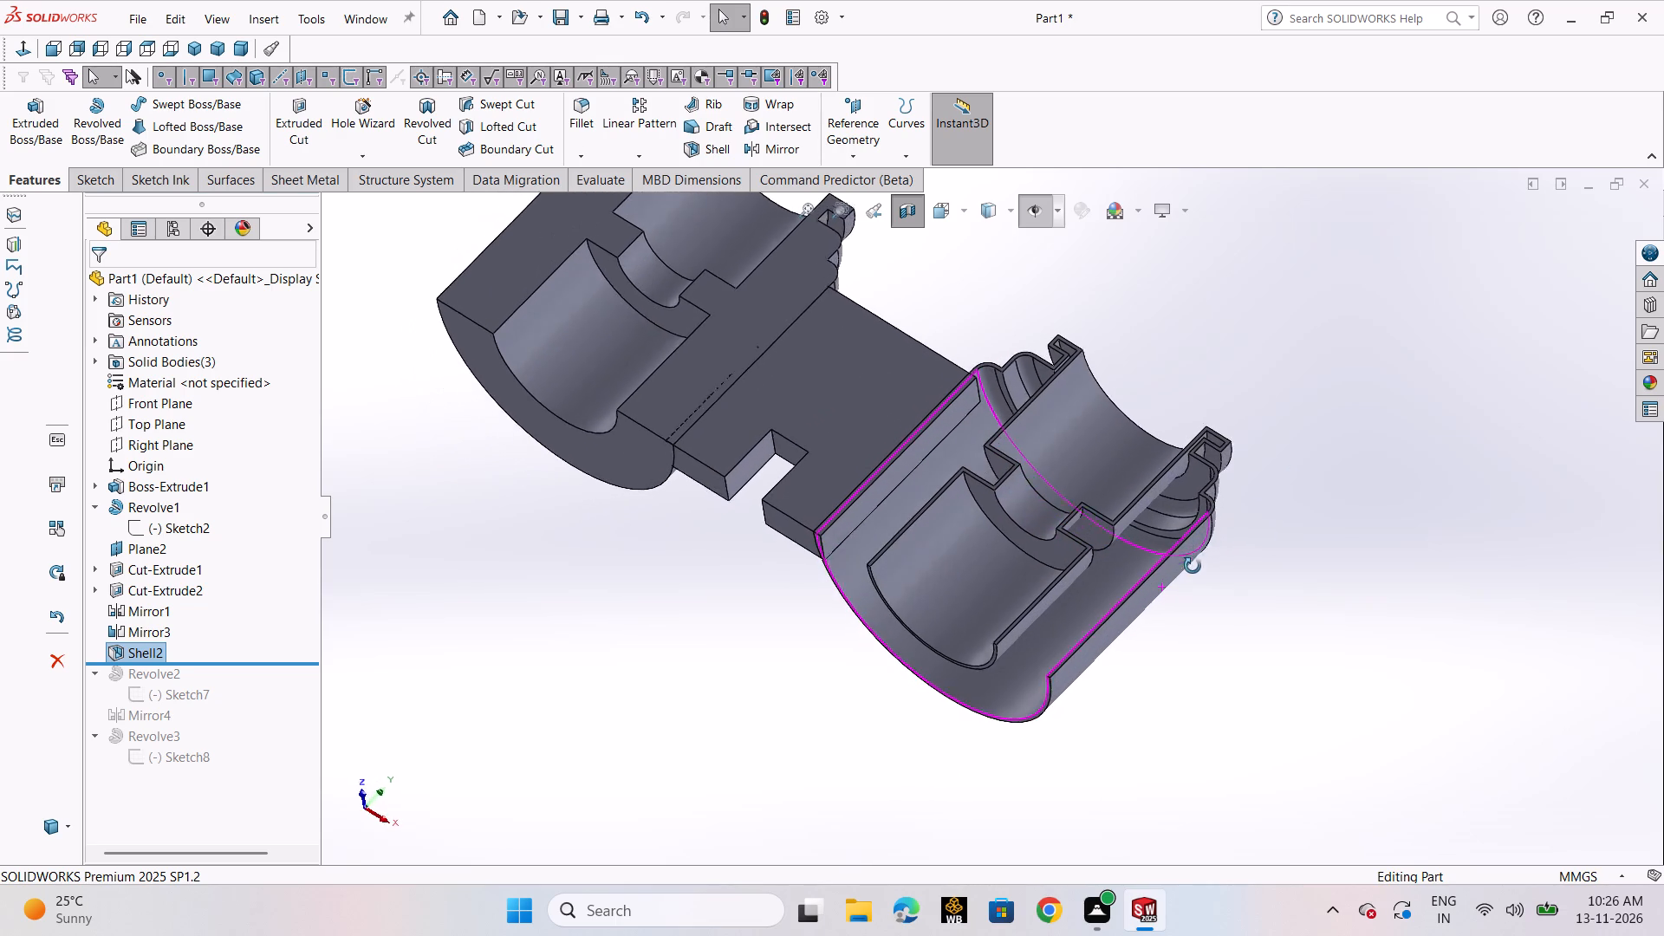
middle_click_drag(1193, 566, 1223, 517)
scroll(952, 594, "down", 2)
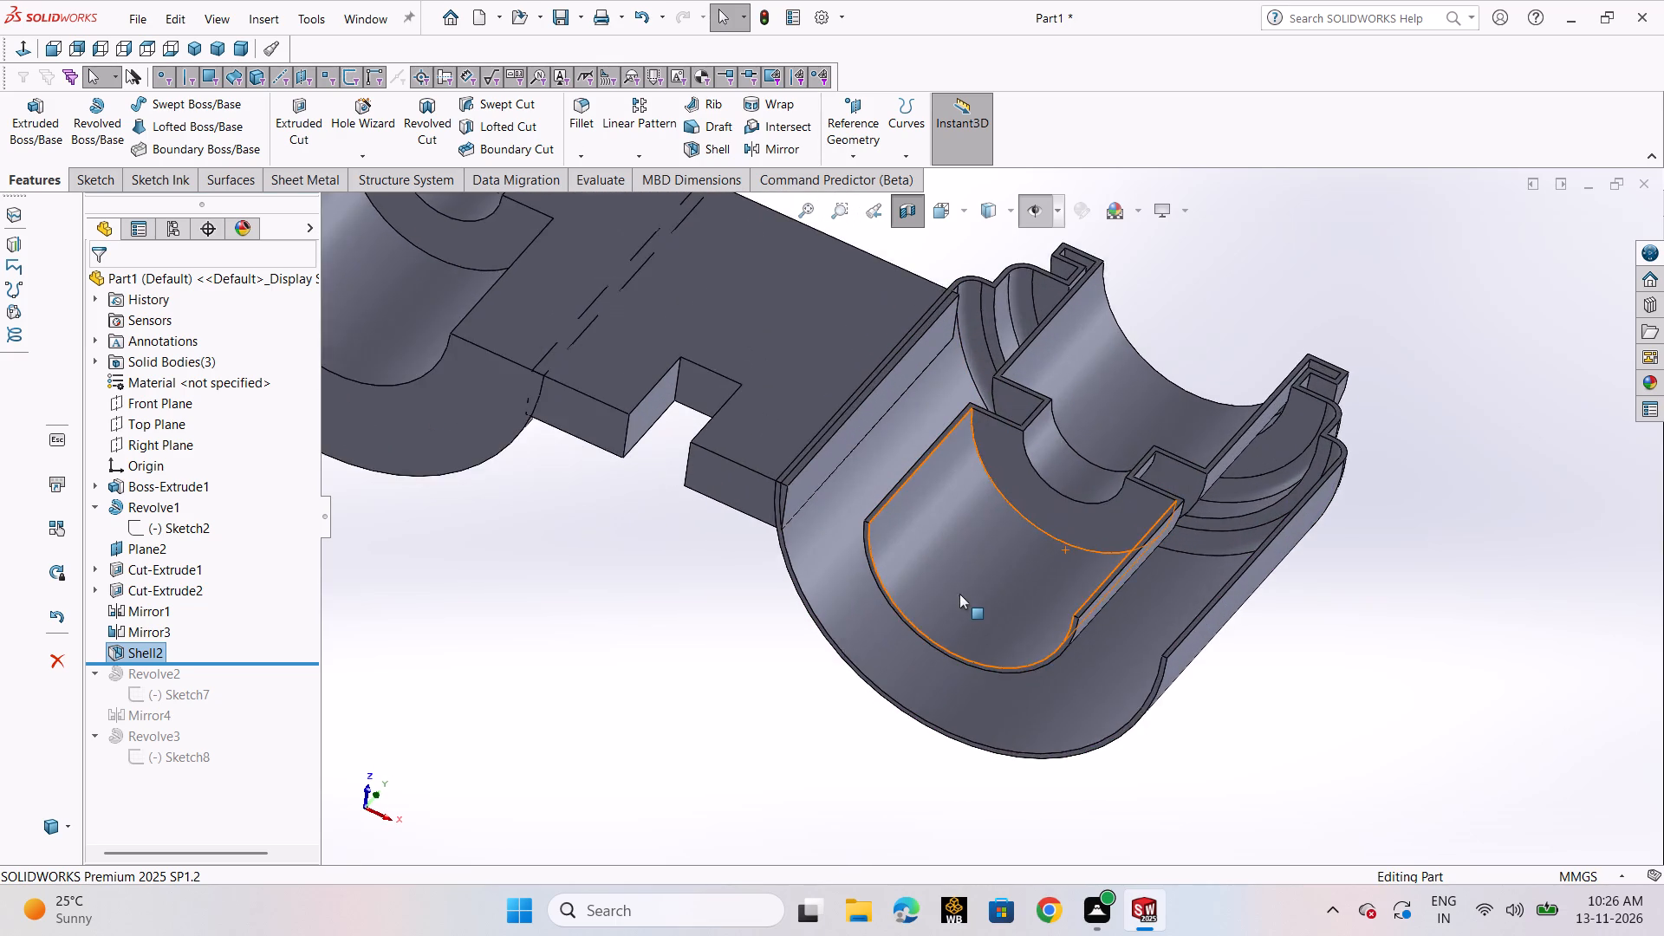
scroll(1031, 589, "down", 3)
middle_click_drag(1411, 653, 1444, 575)
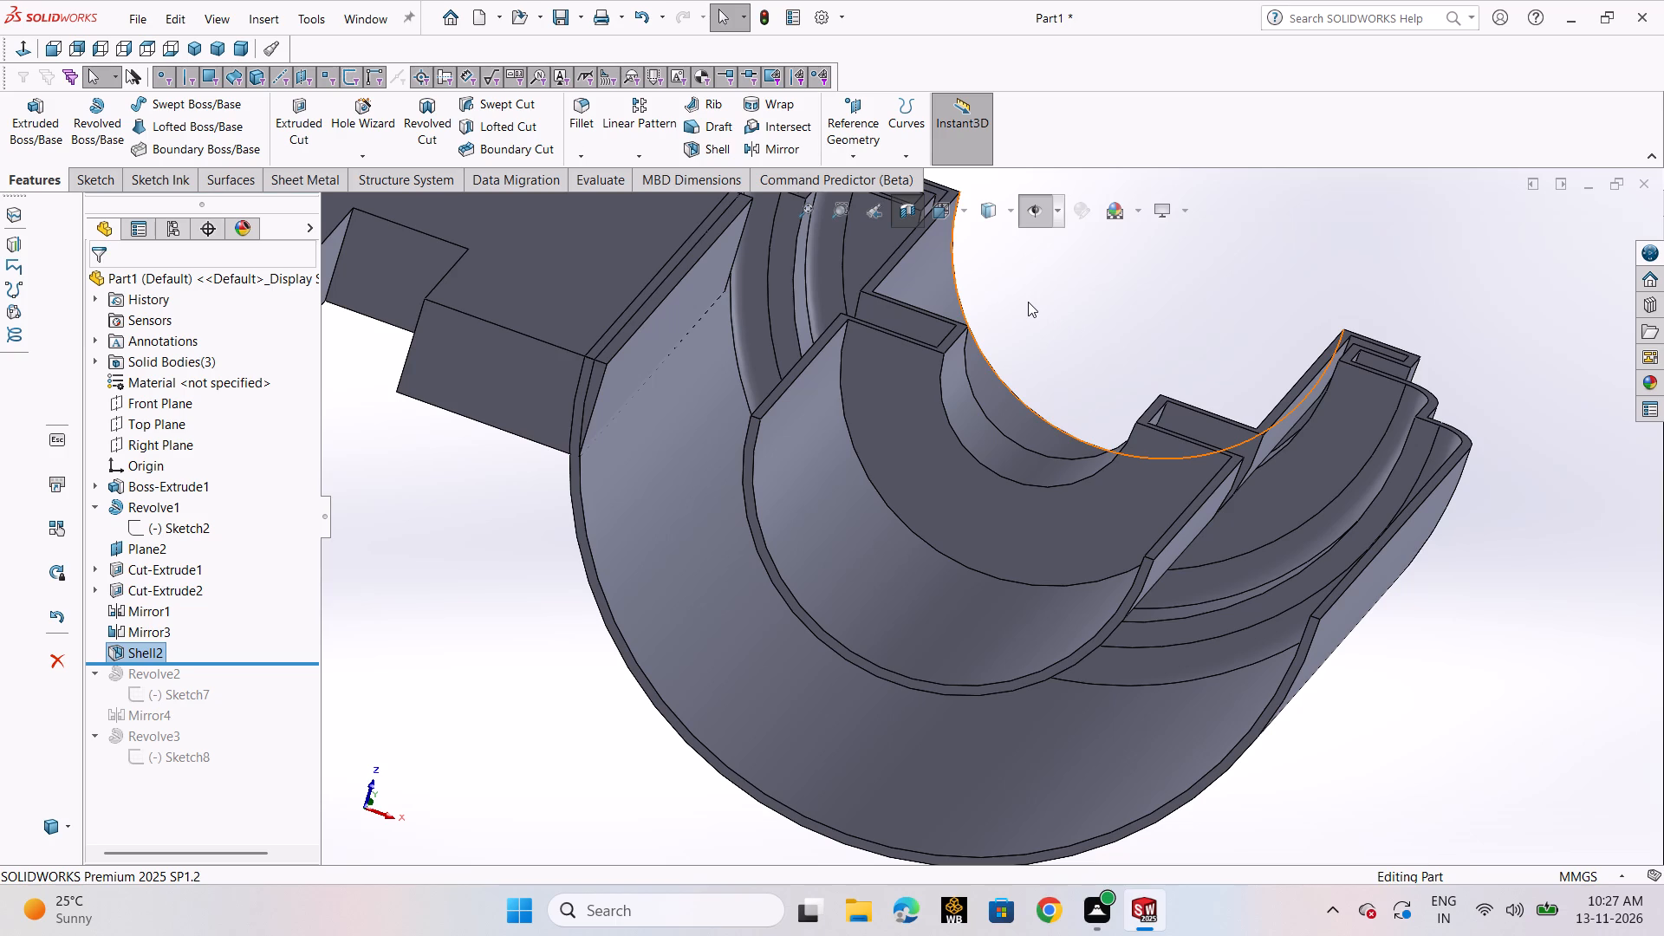
scroll(902, 558, "up", 3)
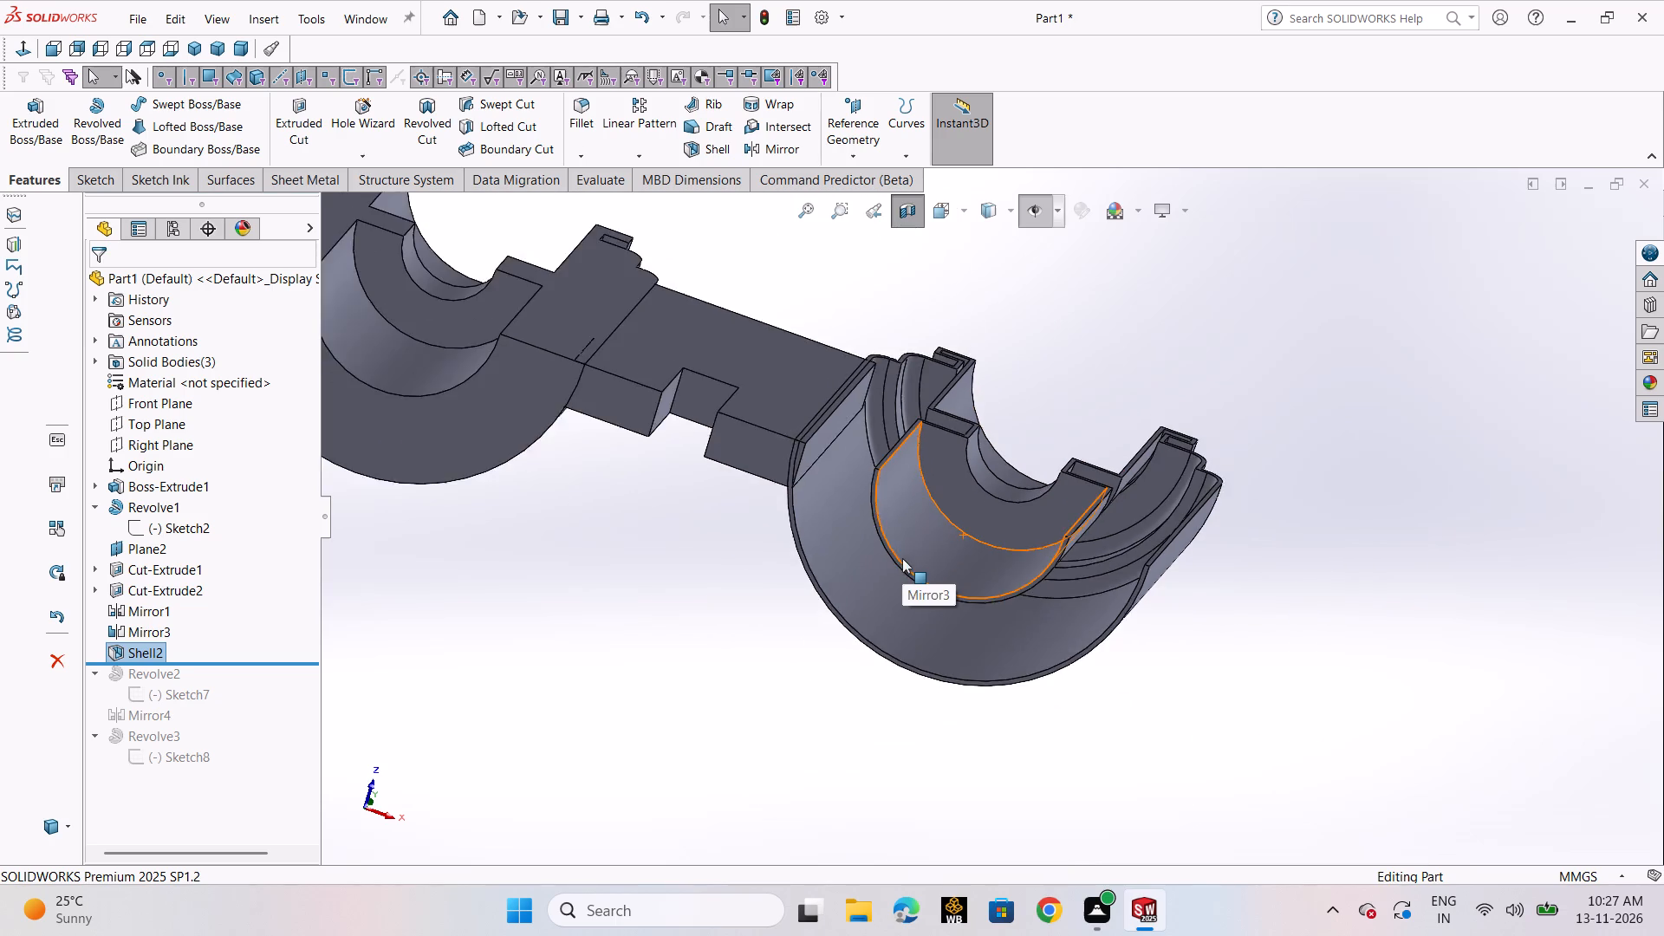
scroll(902, 558, "up", 3)
scroll(1004, 438, "up", 1)
middle_click_drag(1031, 400, 938, 623)
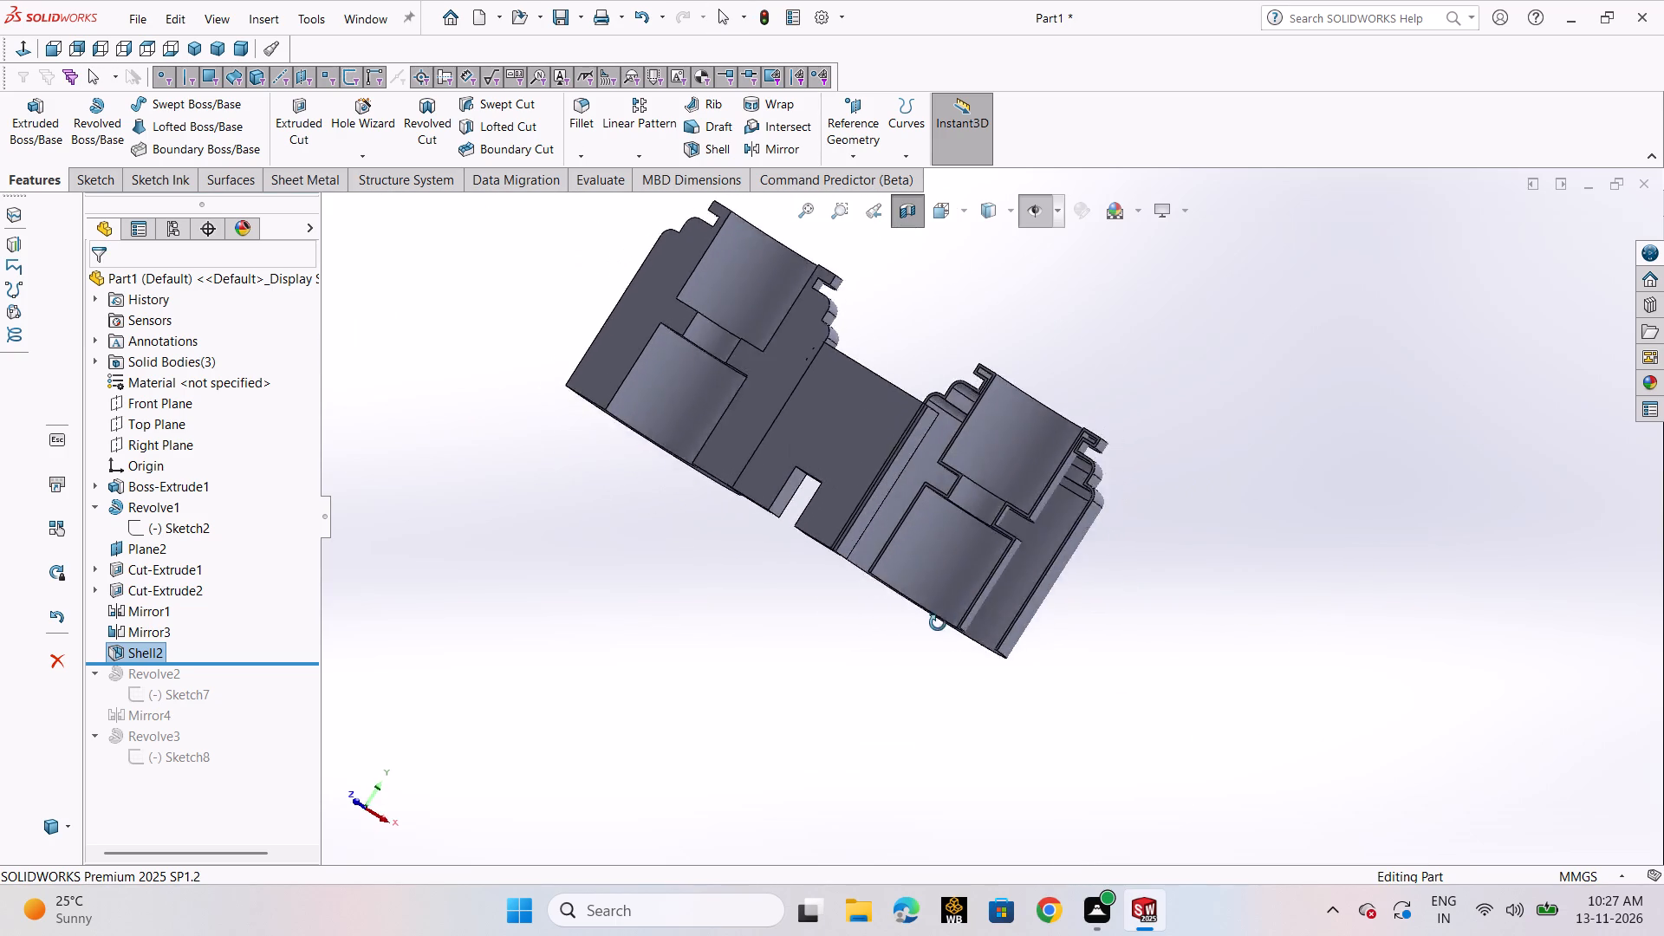
middle_click_drag(938, 623, 862, 568)
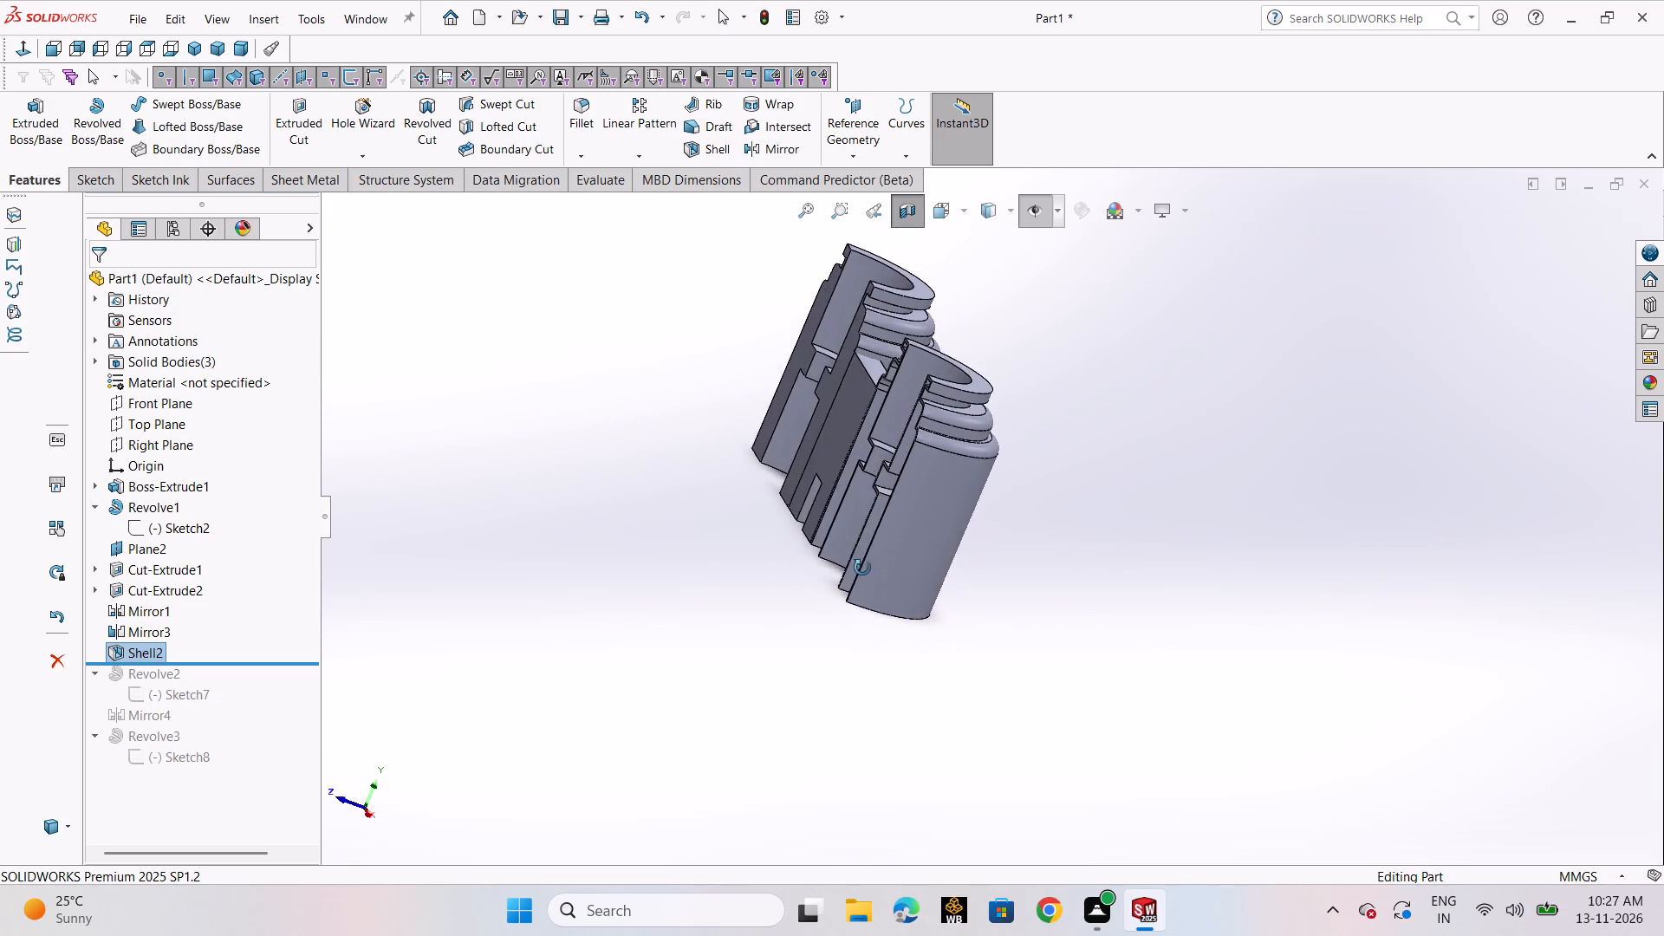
middle_click_drag(862, 568, 1014, 495)
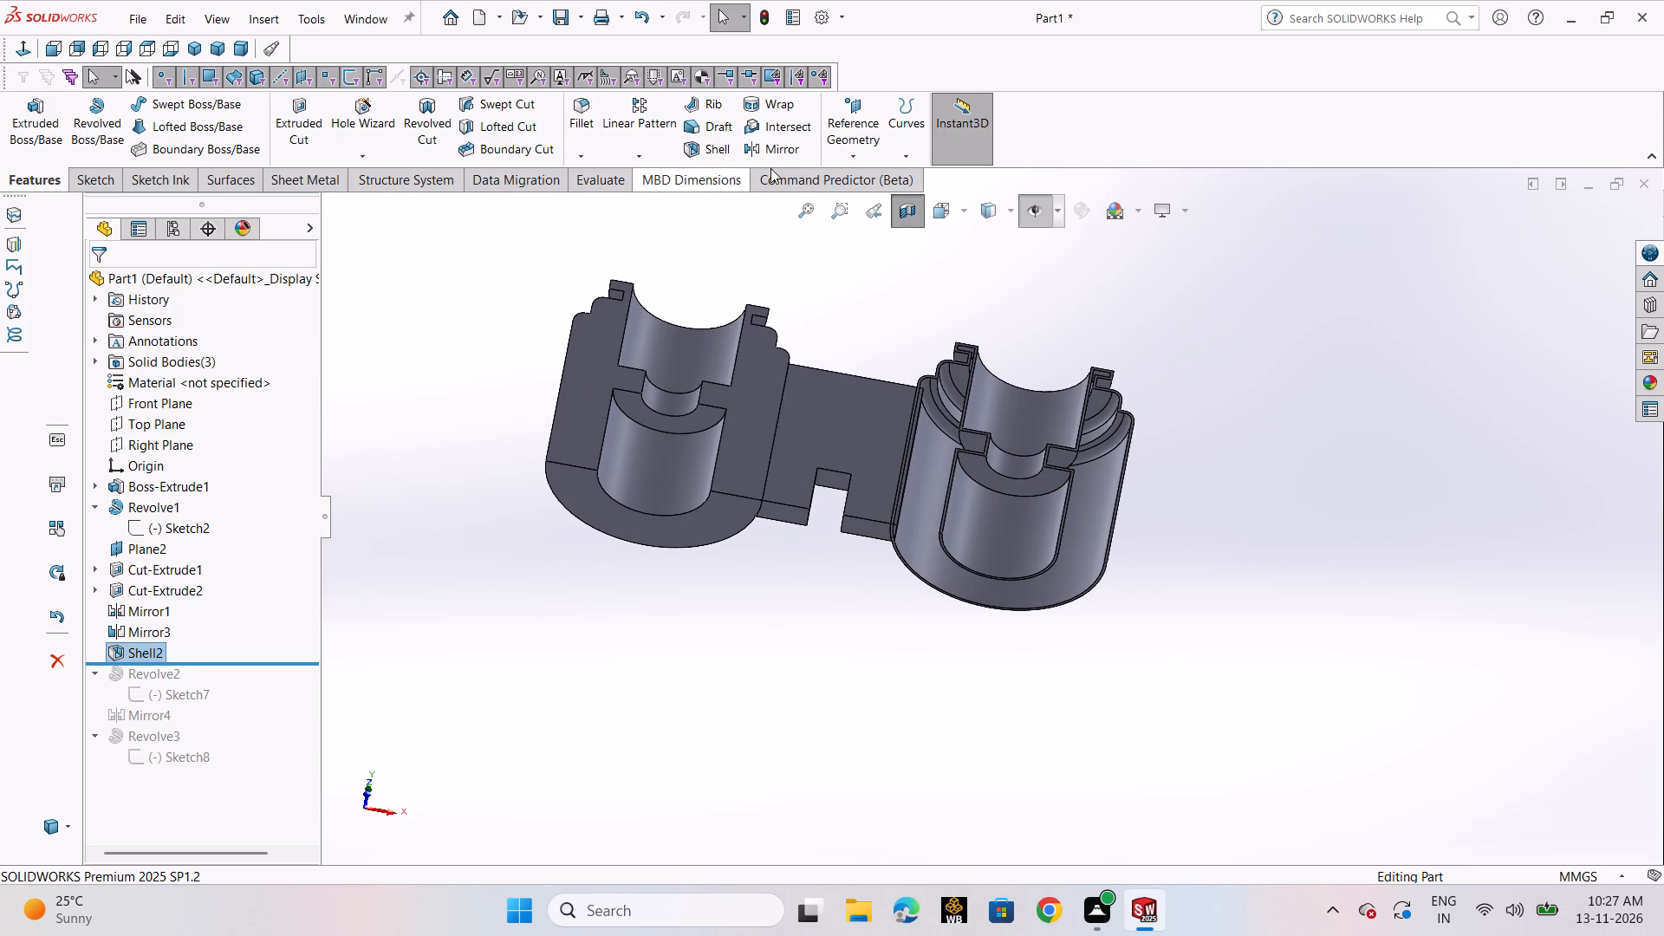
Shell the left-hand bored body to 0.5 mm thickness, removing its ring-shaped bottom end face.
left_click(705, 151)
left_click(697, 525)
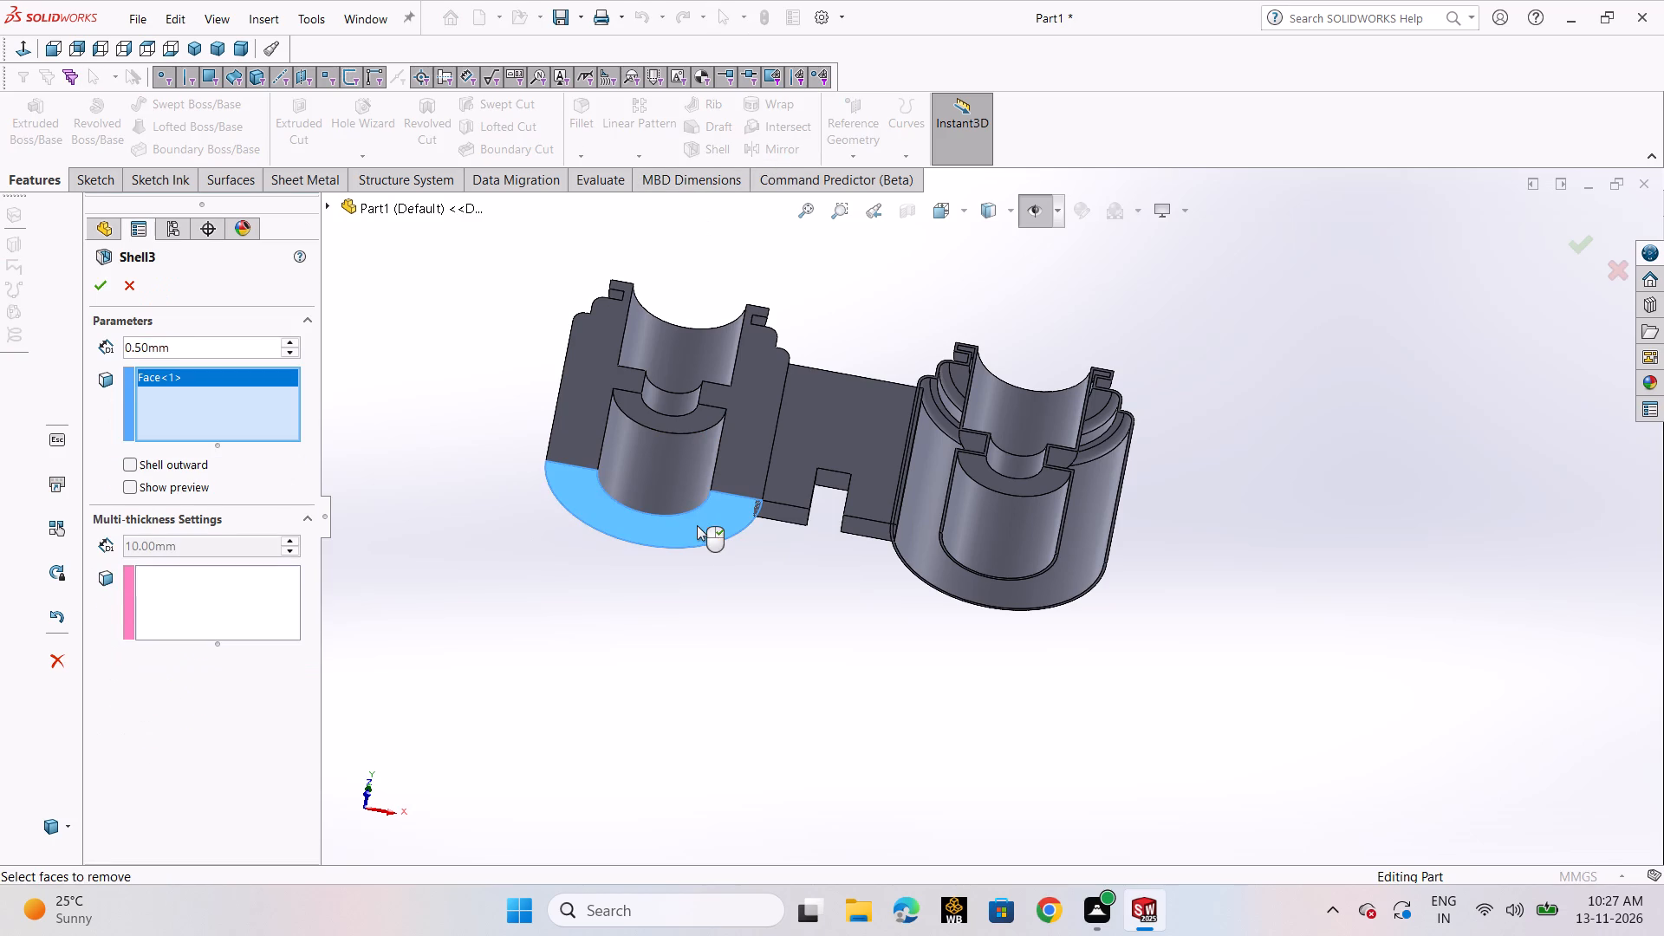
left_click(95, 287)
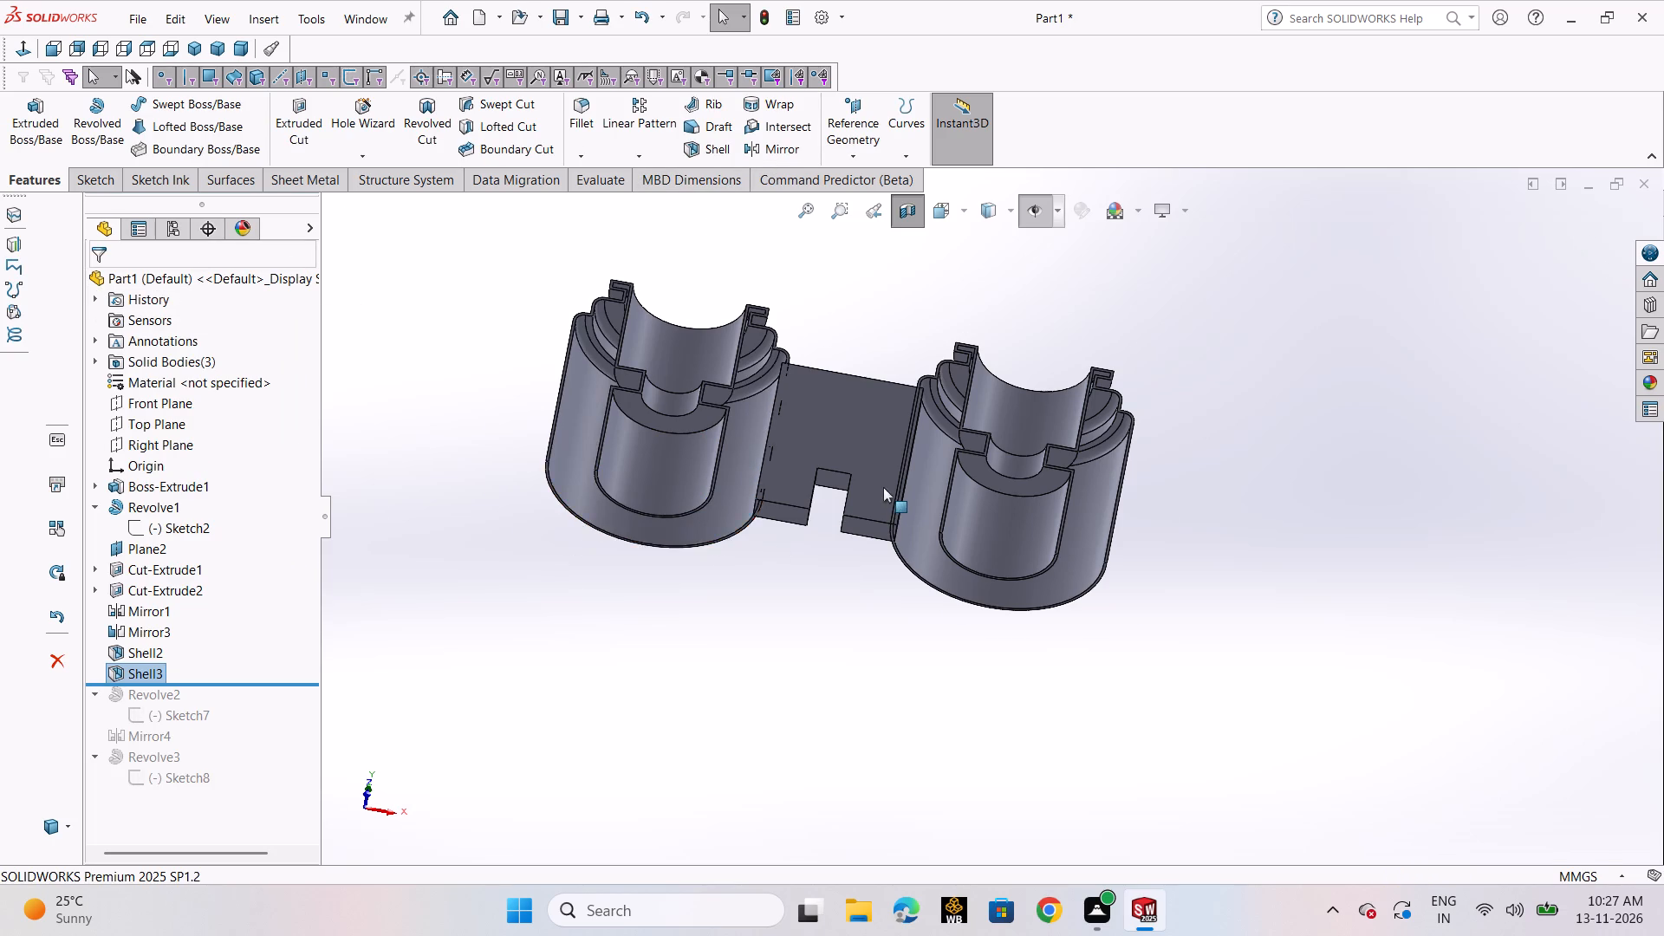
Examine both shelled bodies in the section view, comparing their walls, bores and junctions with the slotted central block.
scroll(883, 487, "down", 3)
scroll(676, 595, "up", 2)
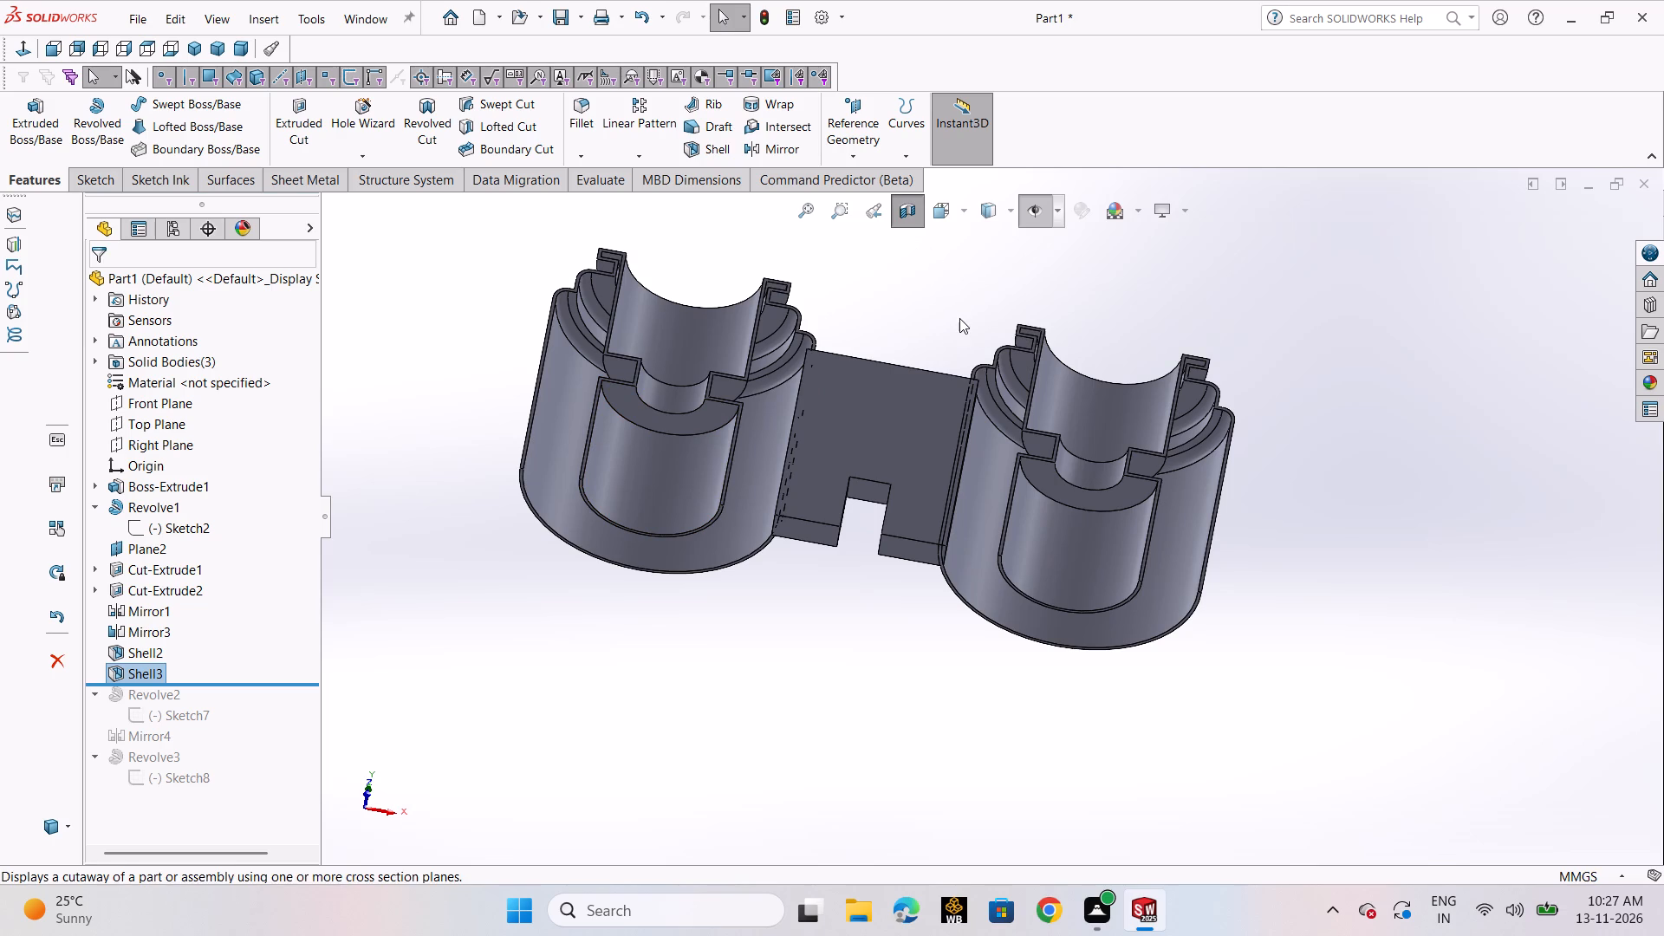
middle_click_drag(959, 318, 980, 517)
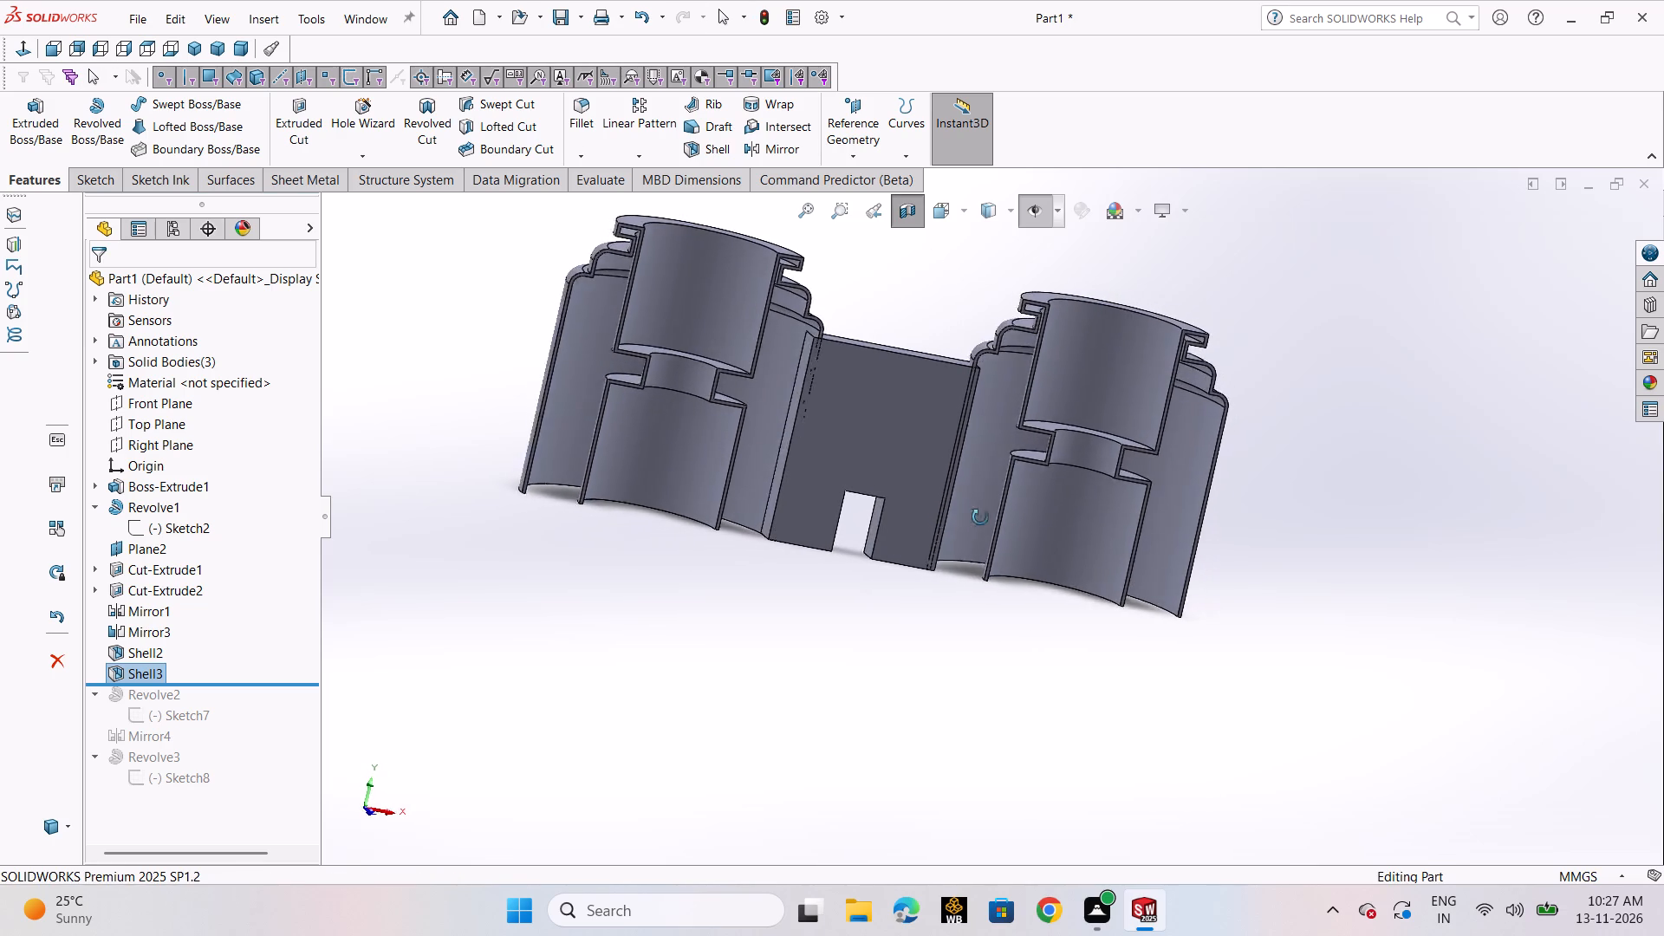
middle_click_drag(980, 517, 883, 528)
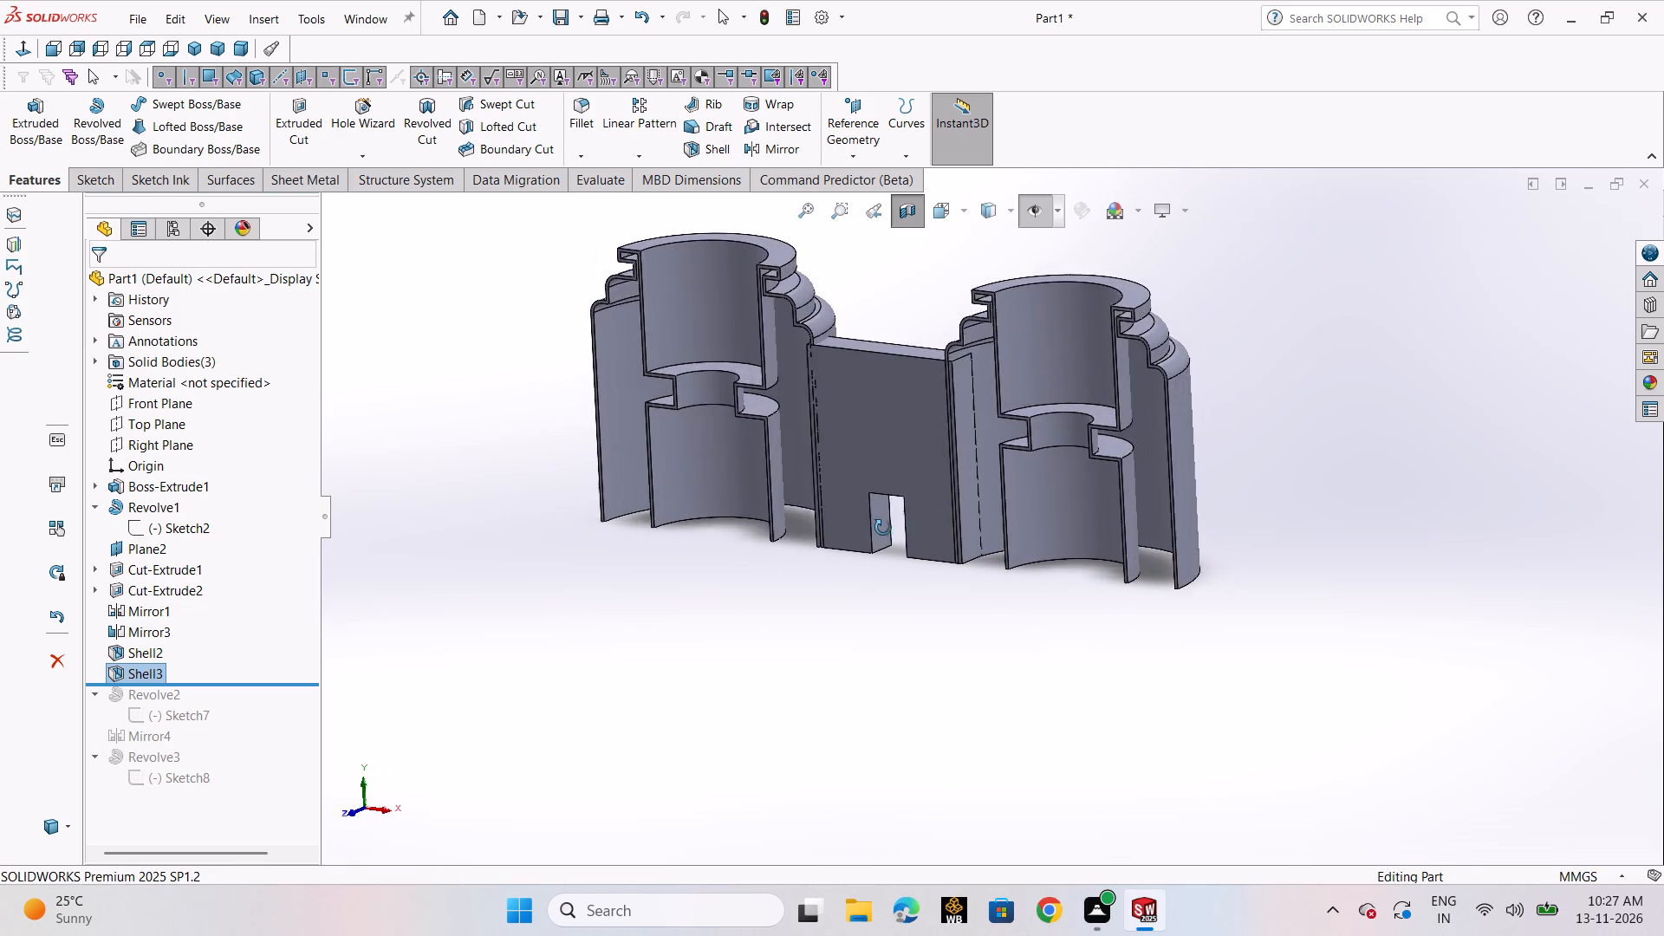
middle_click_drag(883, 528, 961, 478)
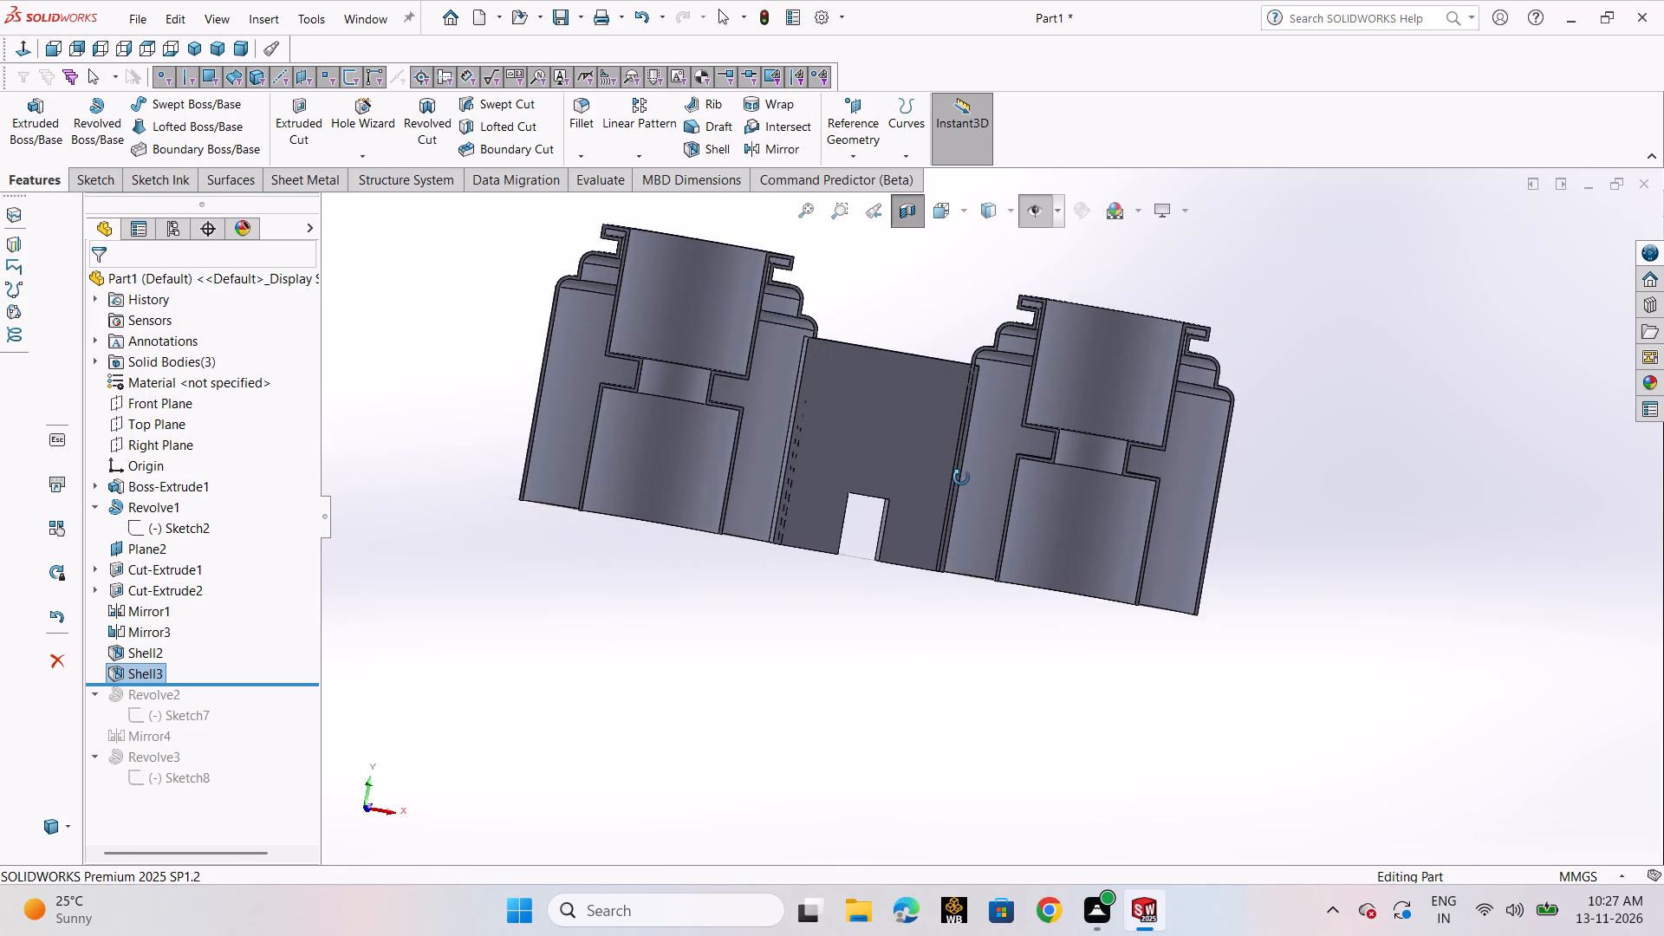
middle_click_drag(961, 478, 961, 473)
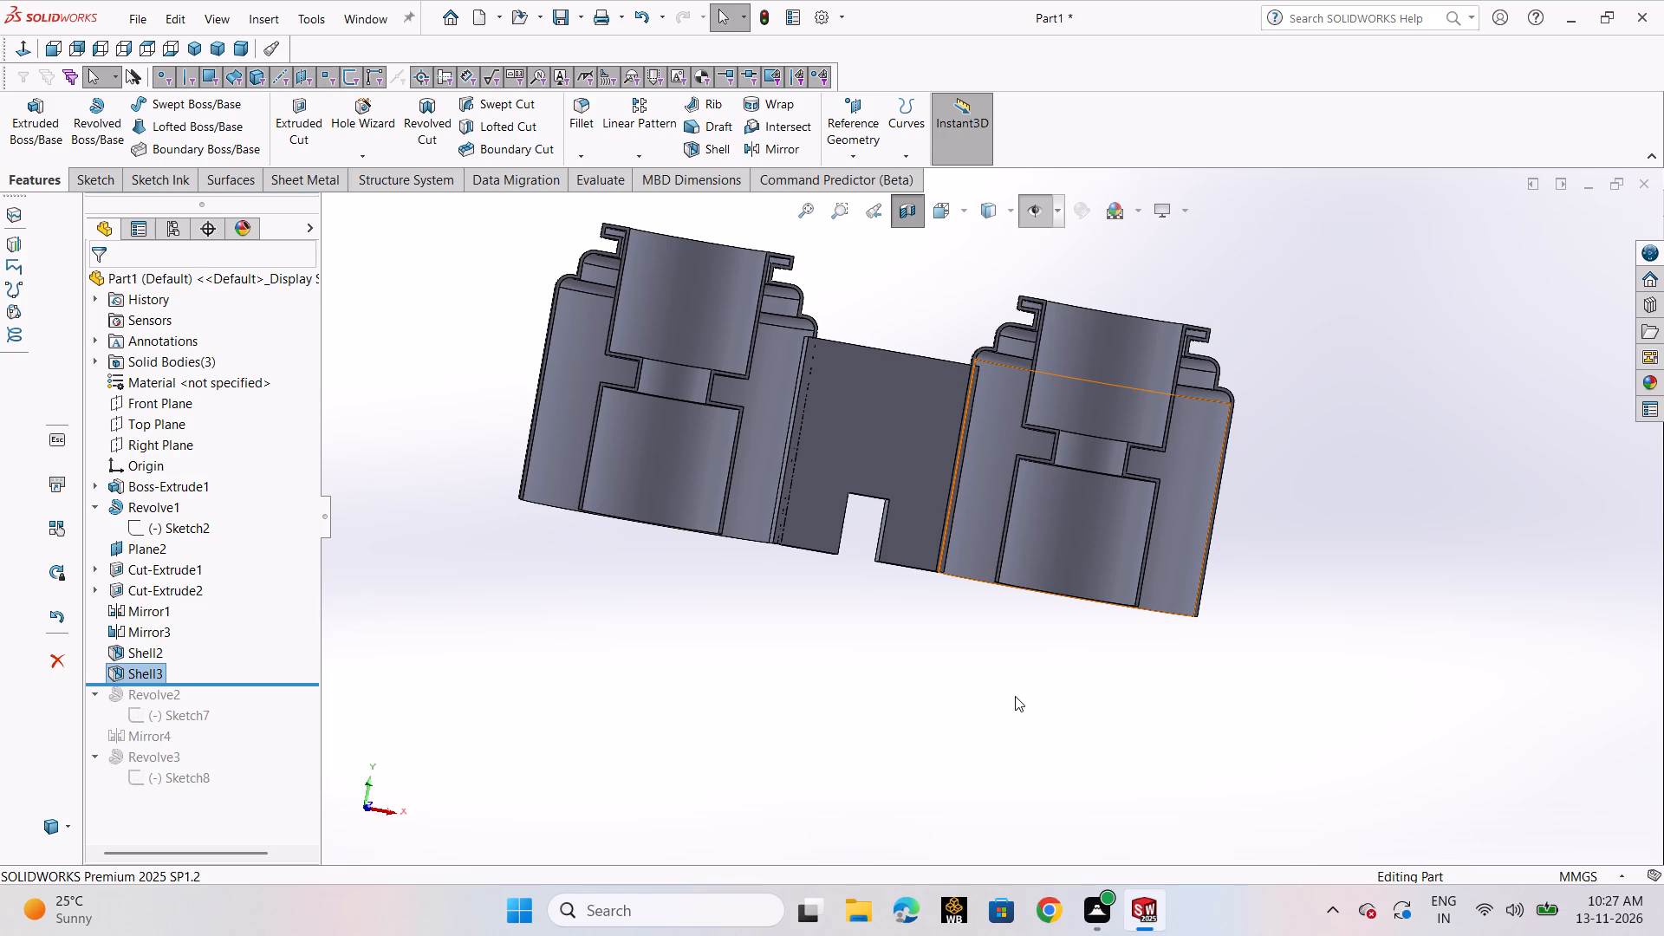
middle_click_drag(1050, 659, 1045, 529)
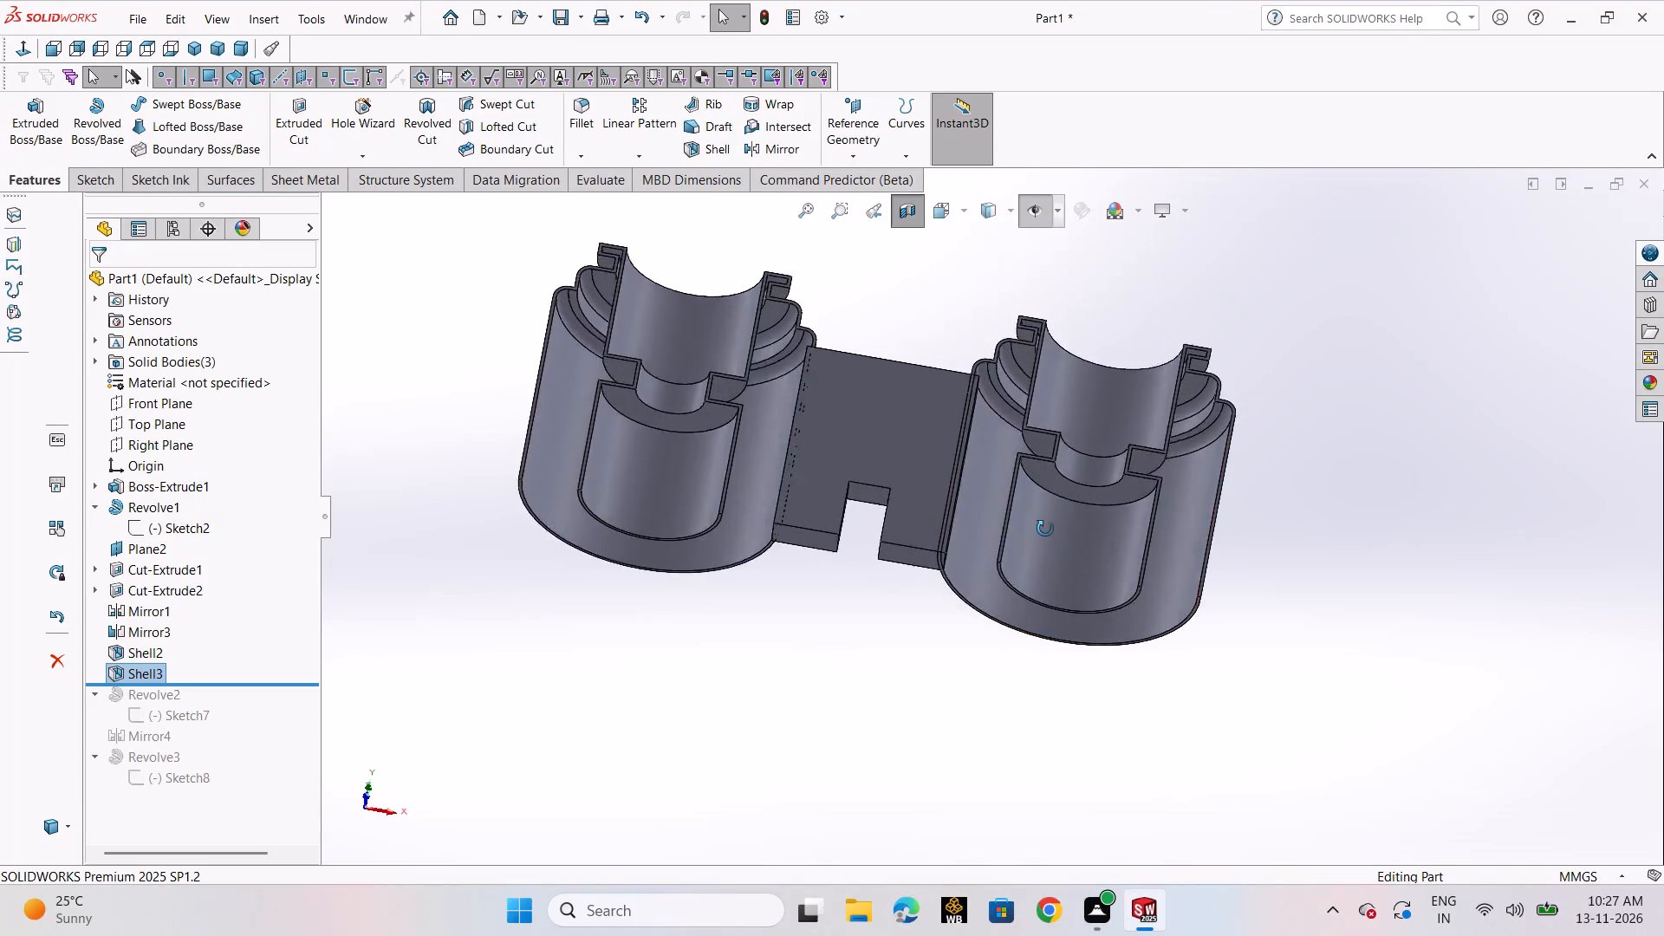
middle_click_drag(1045, 529, 1068, 530)
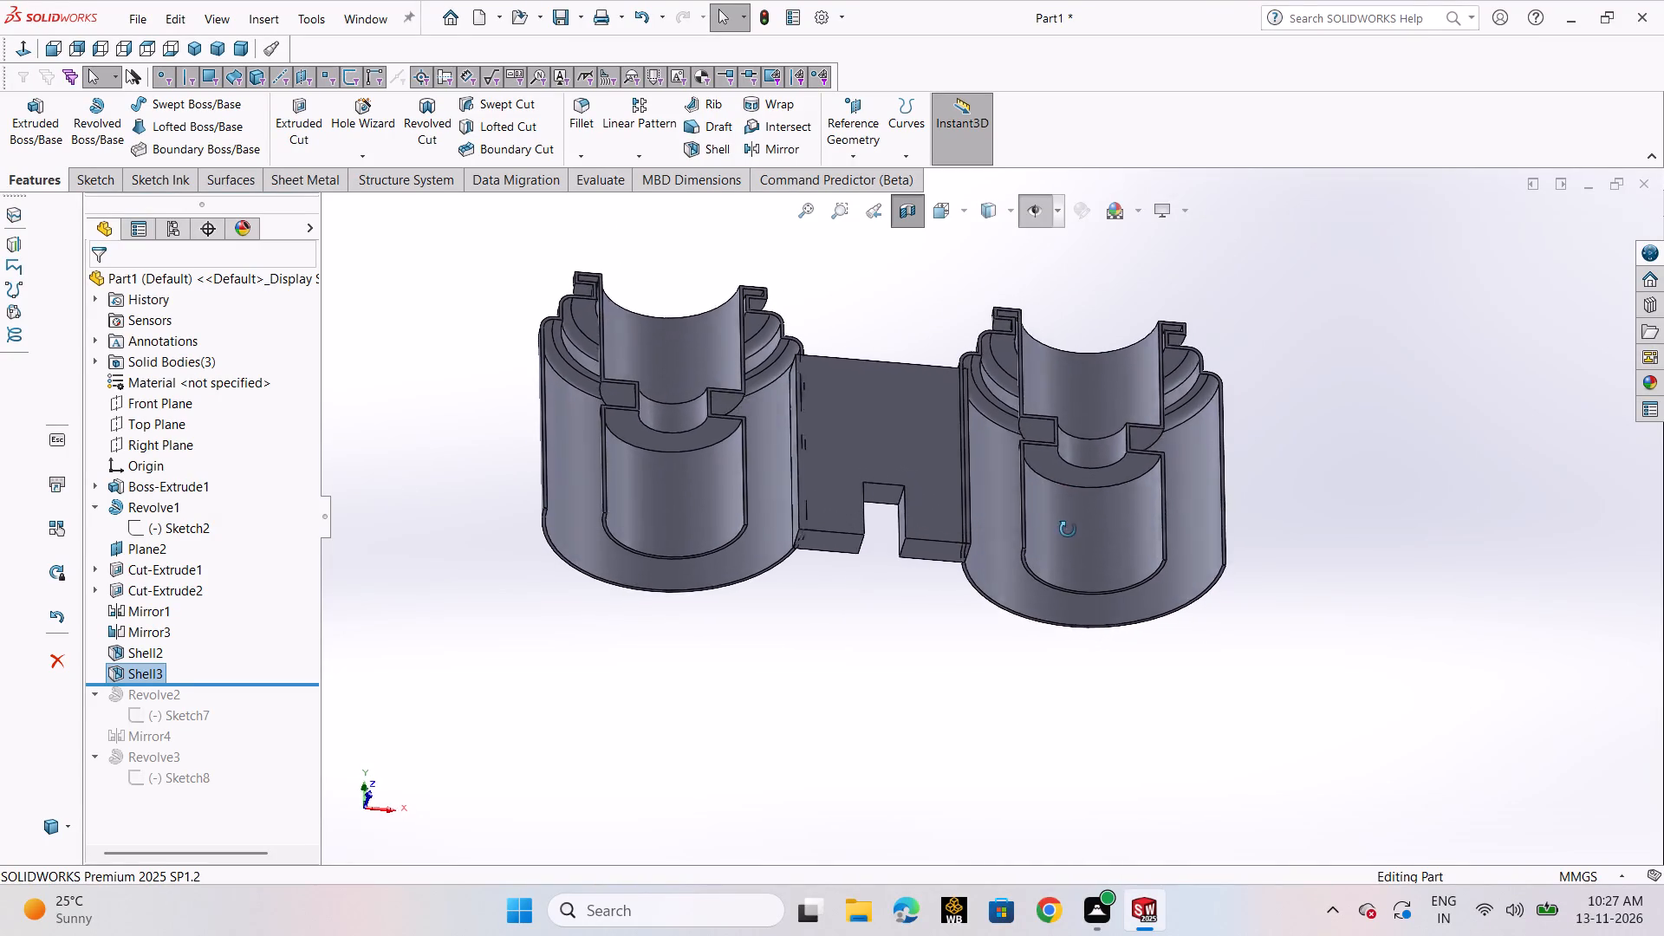
Turn off the section view and examine both shelled bodies' open bottoms, walls and bores from below and the side.
middle_click_drag(1068, 530, 1064, 626)
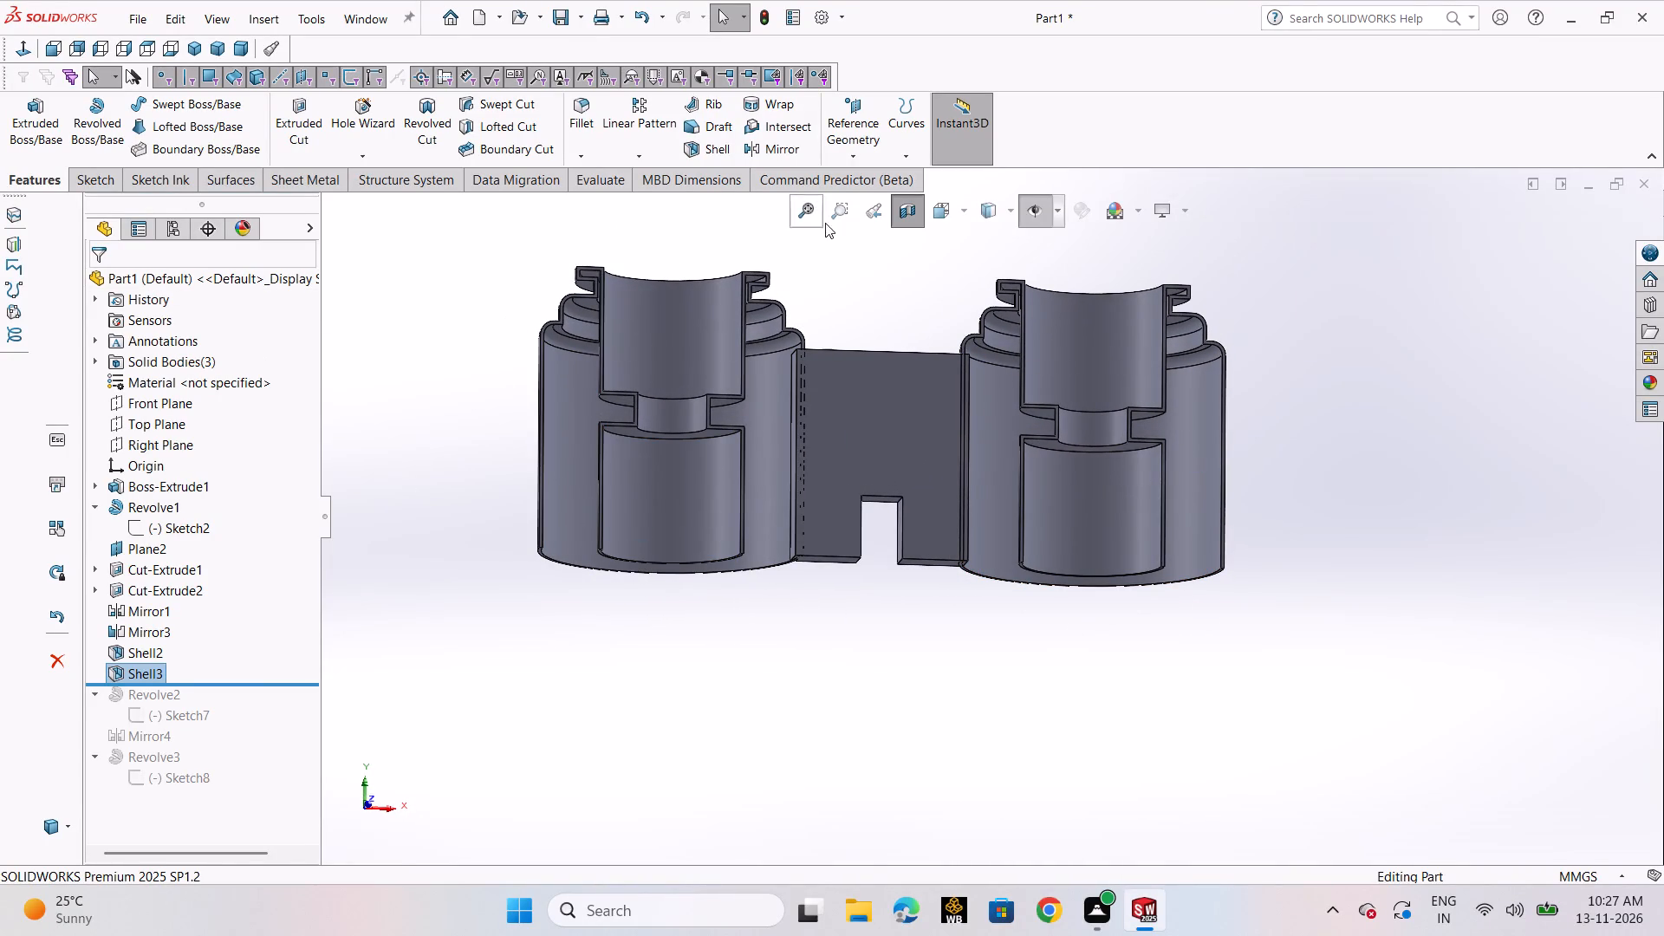
left_click(907, 208)
middle_click_drag(841, 606, 871, 342)
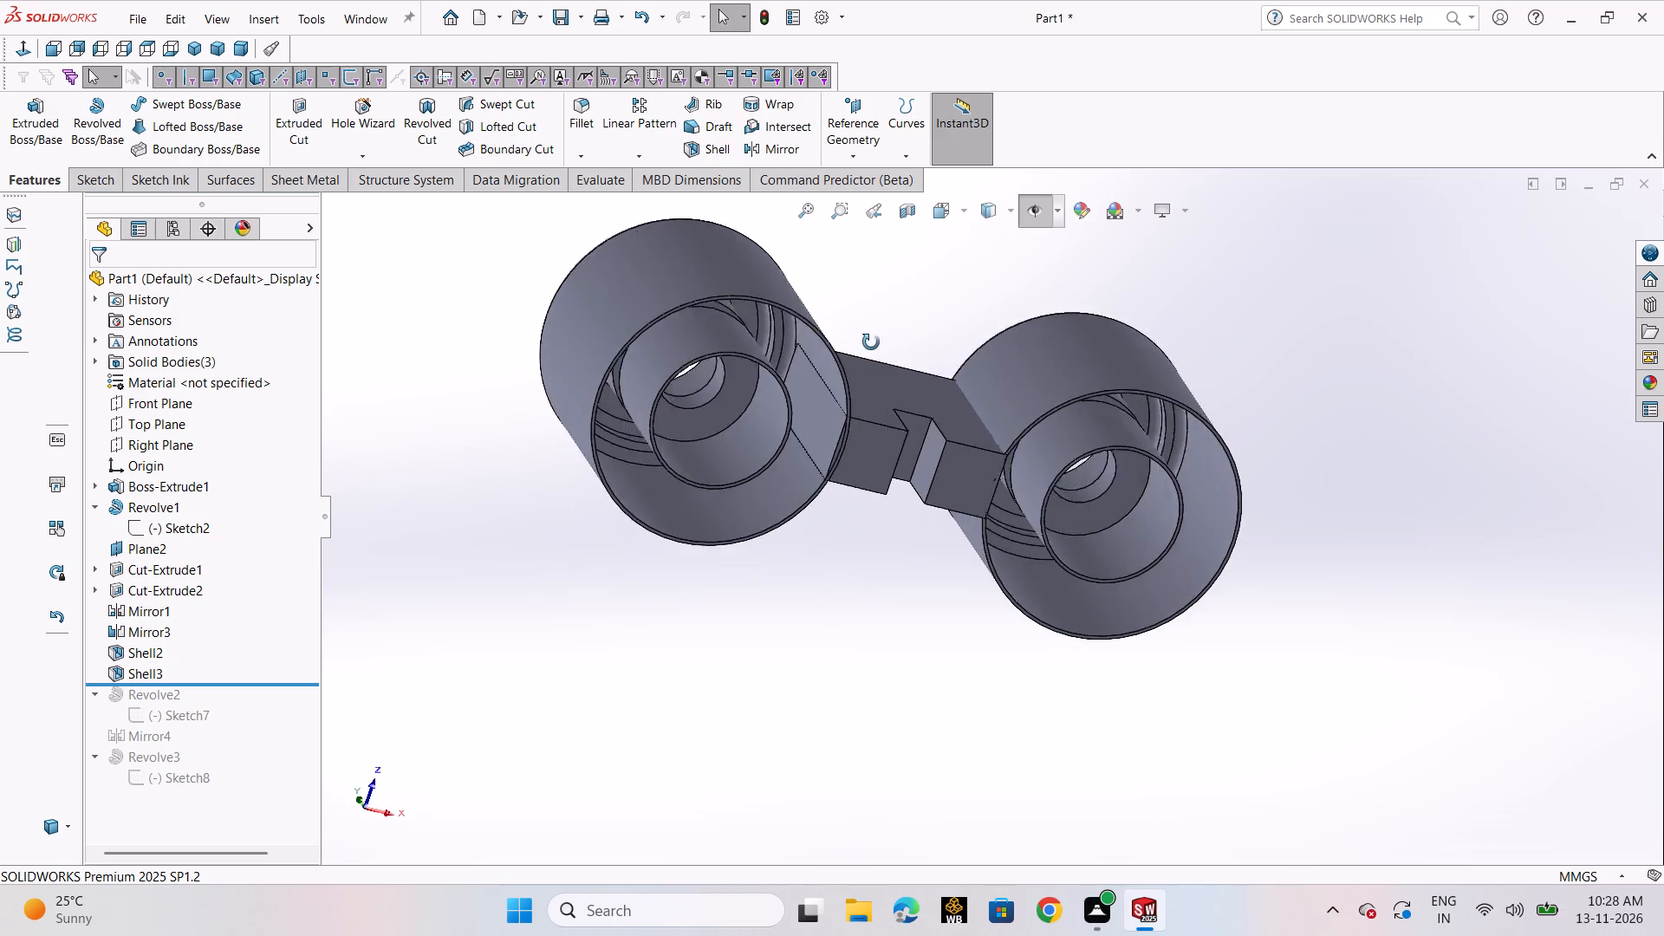
middle_click_drag(871, 342, 868, 309)
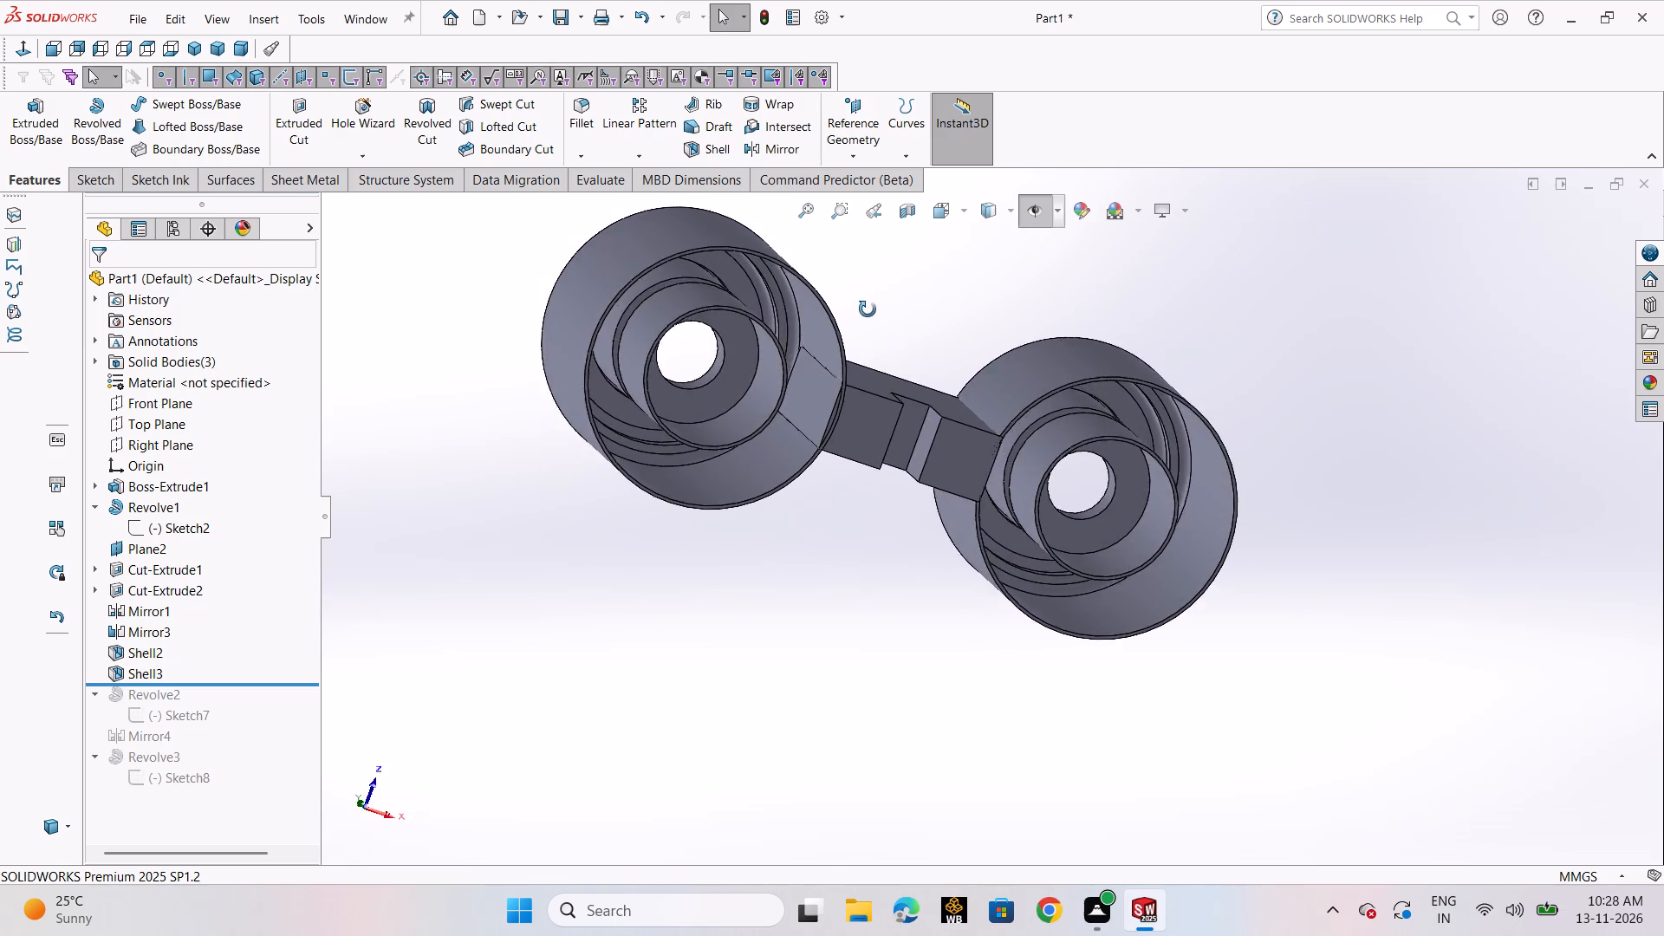
middle_click_drag(868, 309, 710, 328)
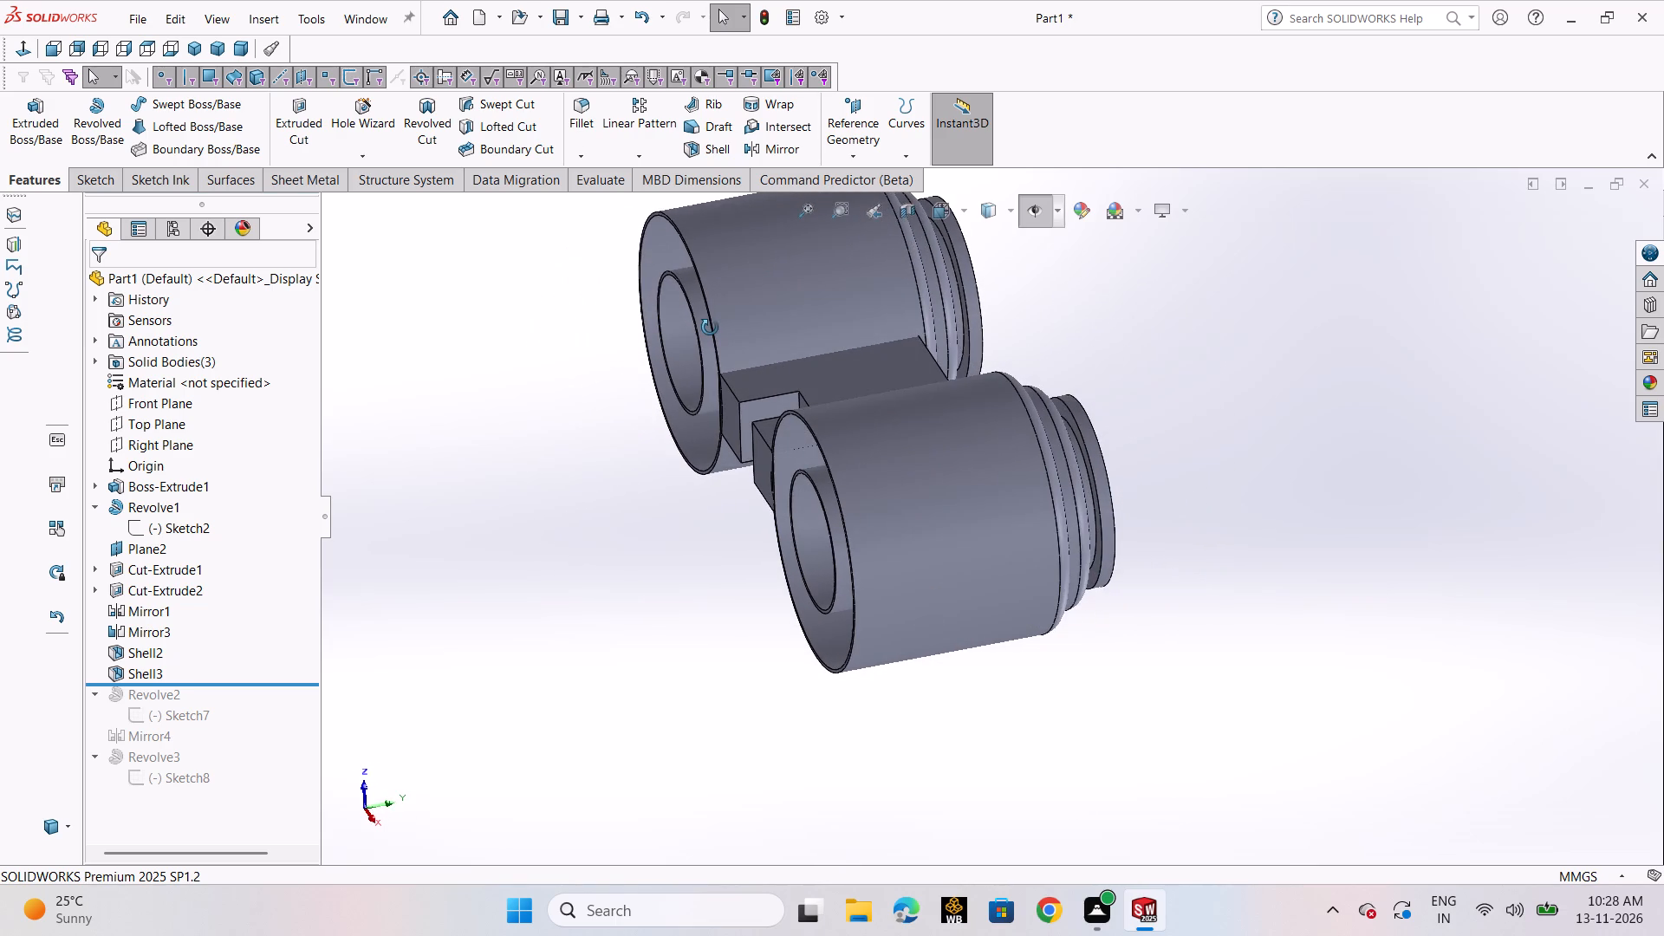
middle_click_drag(710, 328, 692, 298)
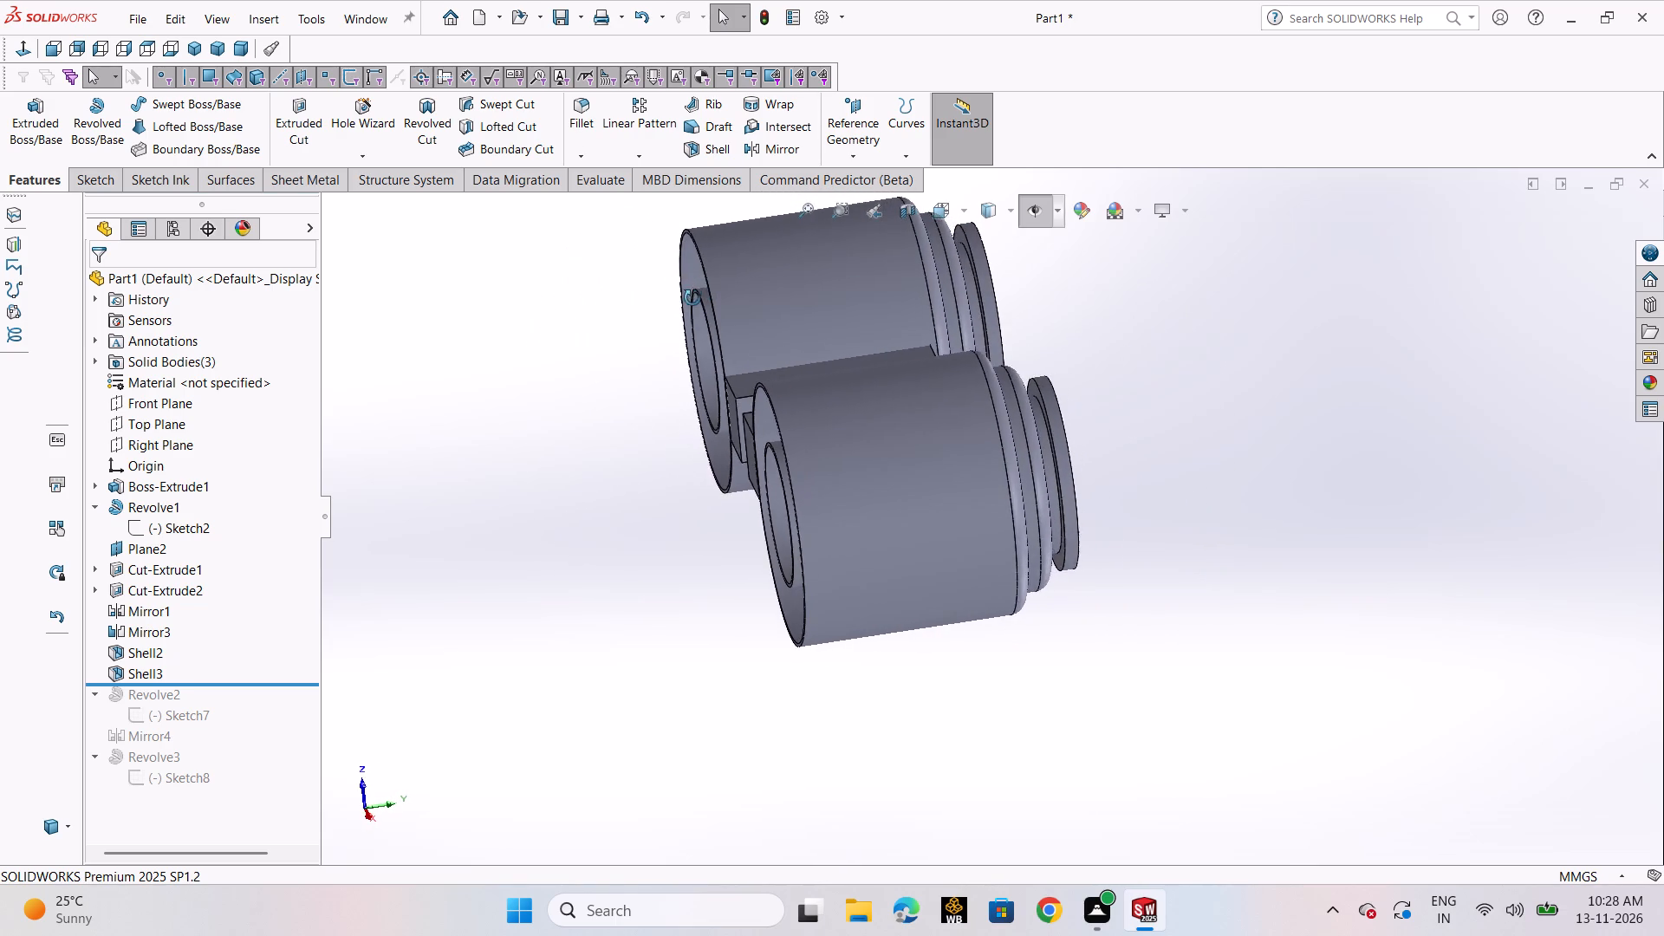
middle_click_drag(692, 298, 698, 302)
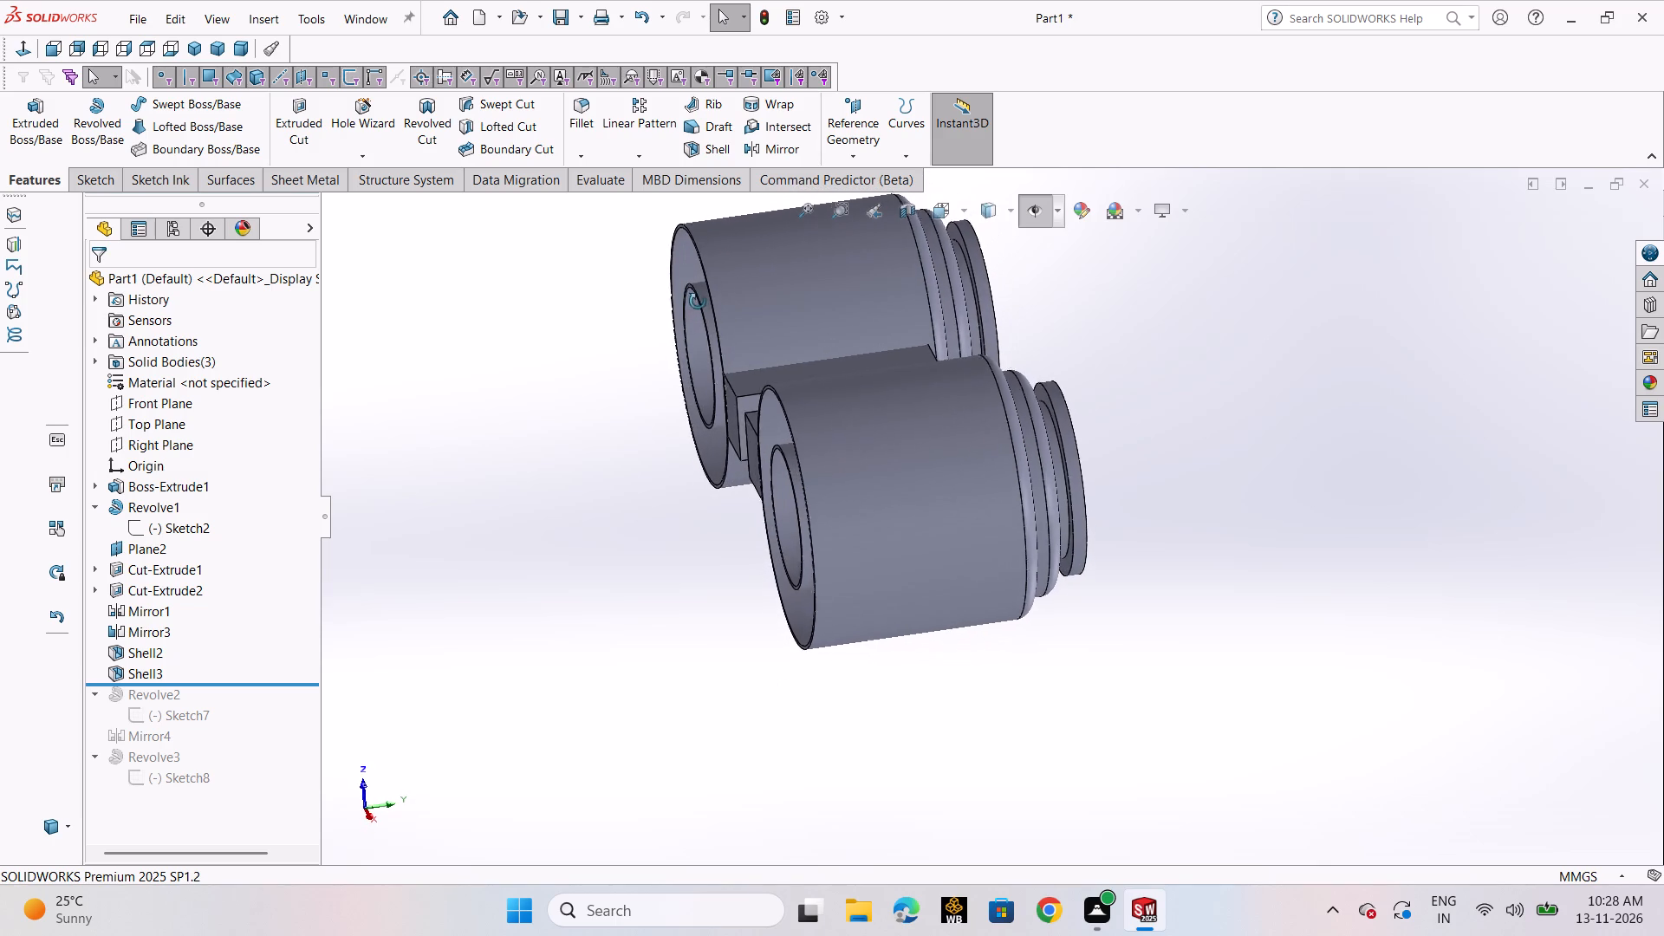
middle_click_drag(698, 302, 699, 301)
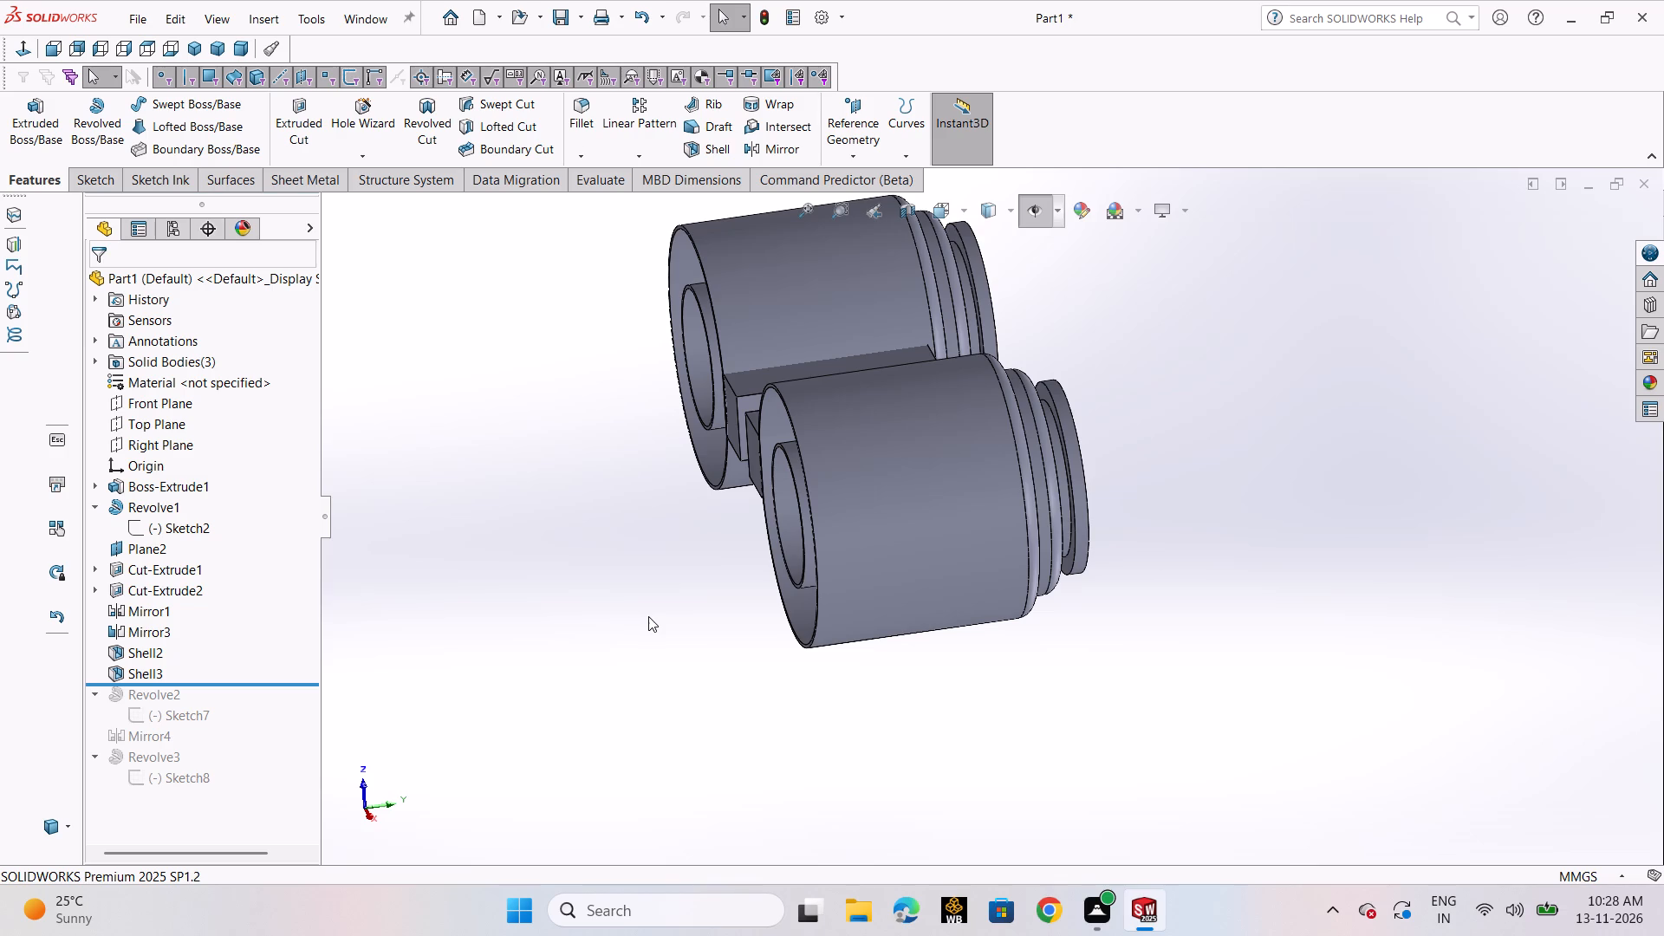
middle_click_drag(1173, 466, 1142, 465)
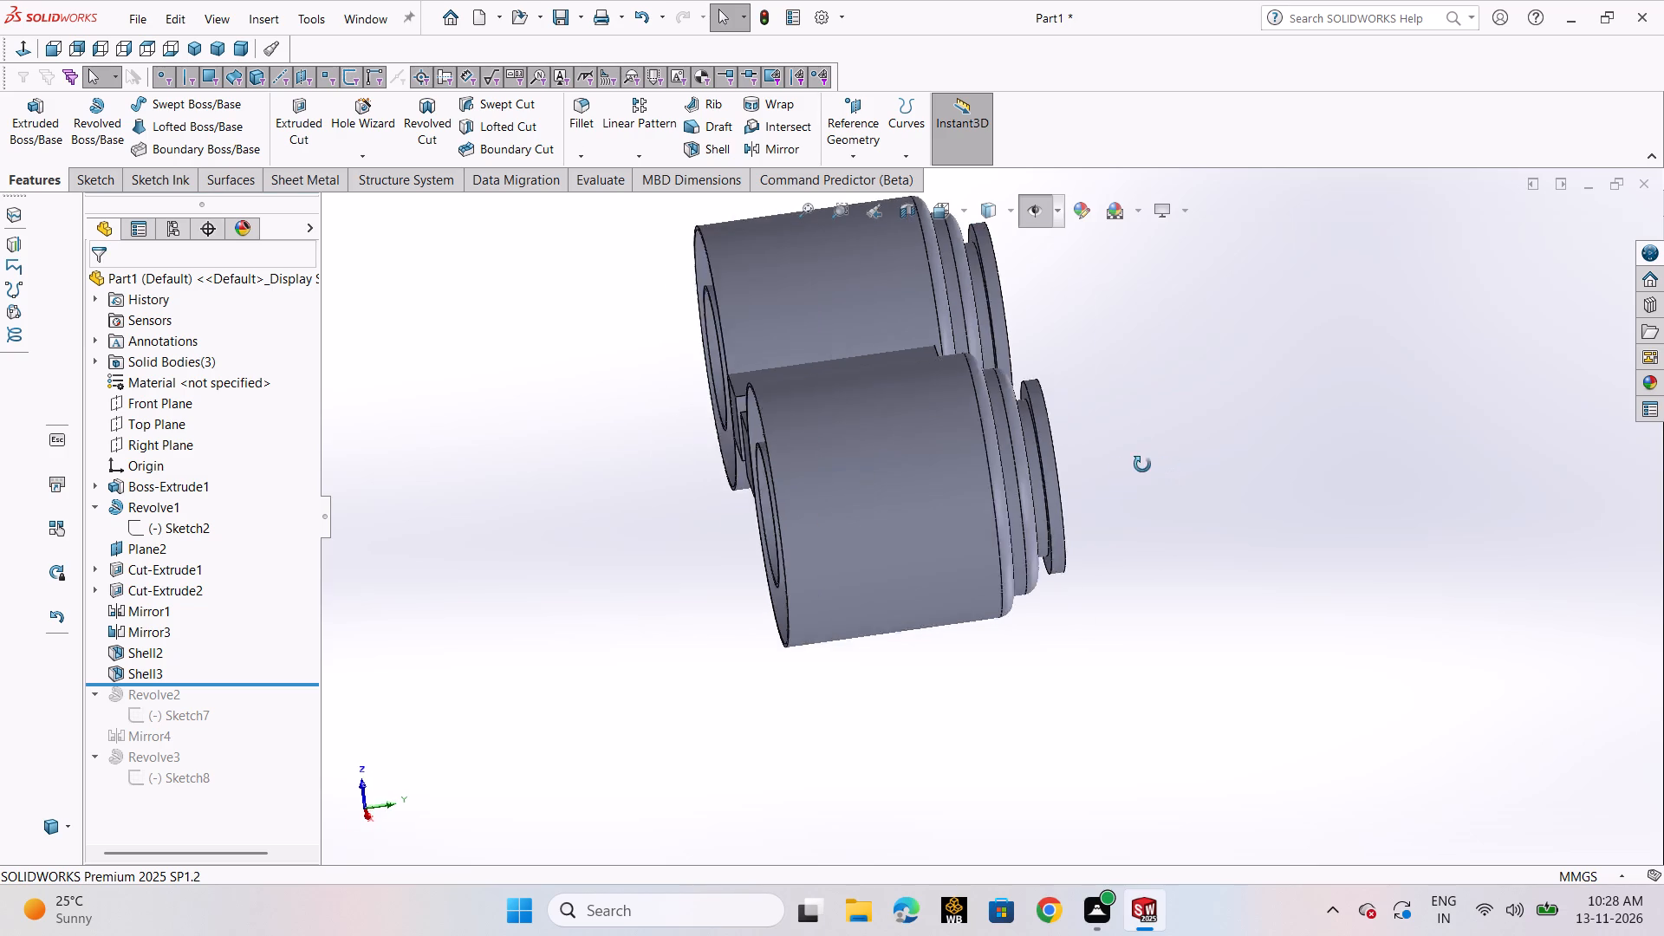
middle_click_drag(1142, 465, 1305, 514)
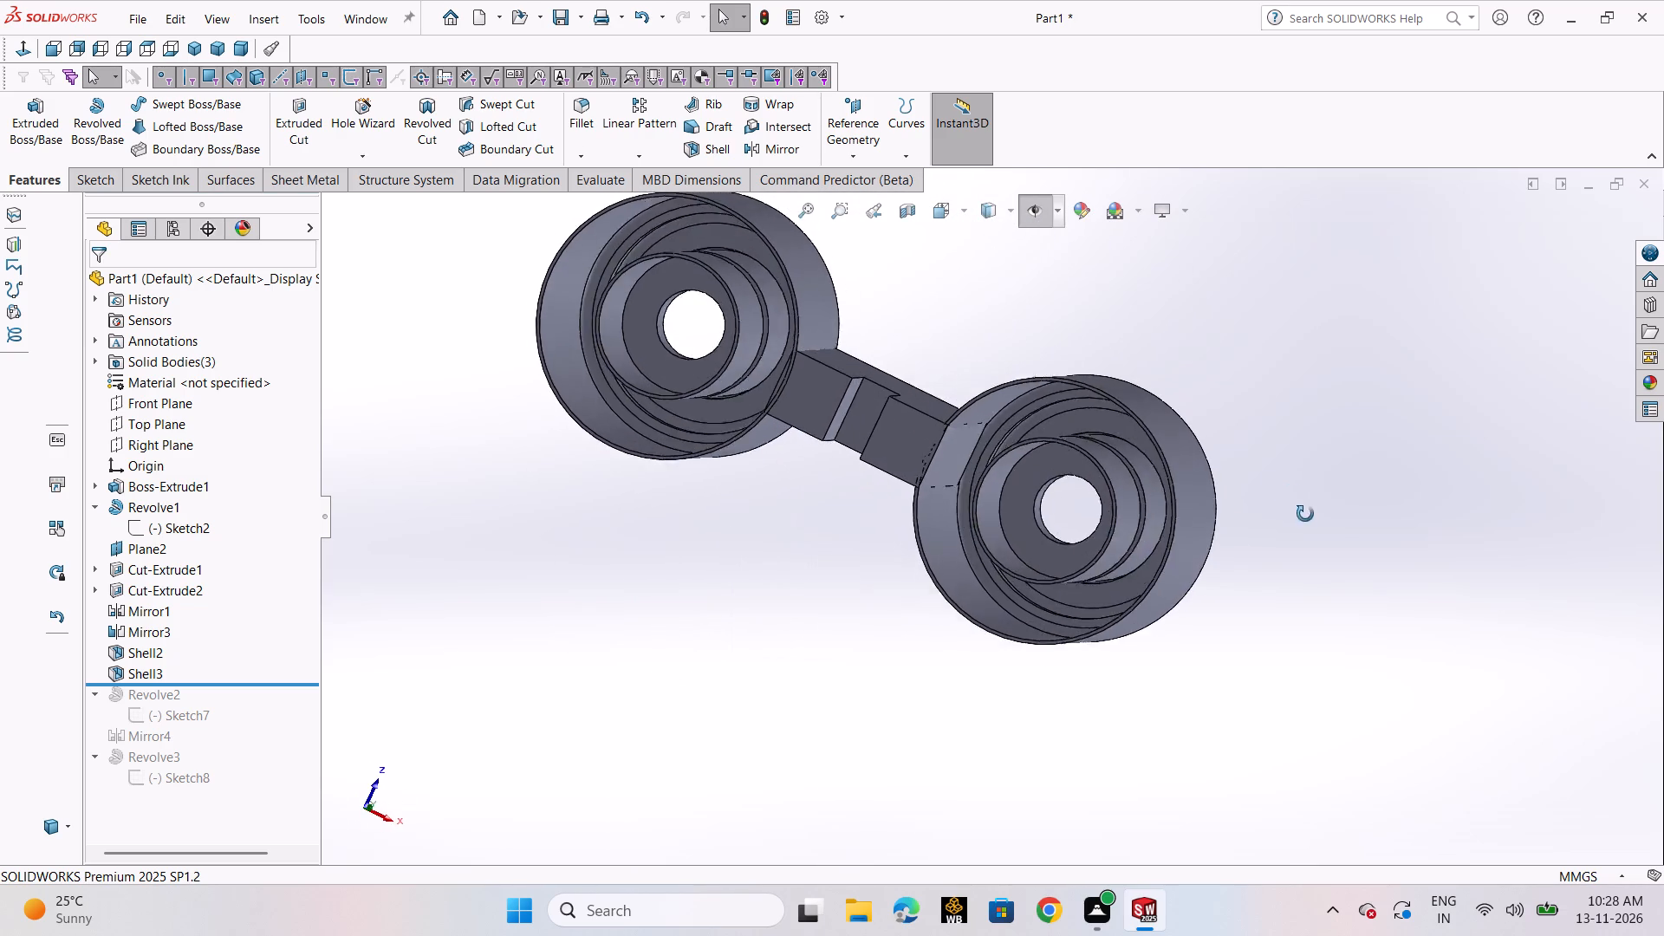
middle_click_drag(1305, 514, 1305, 641)
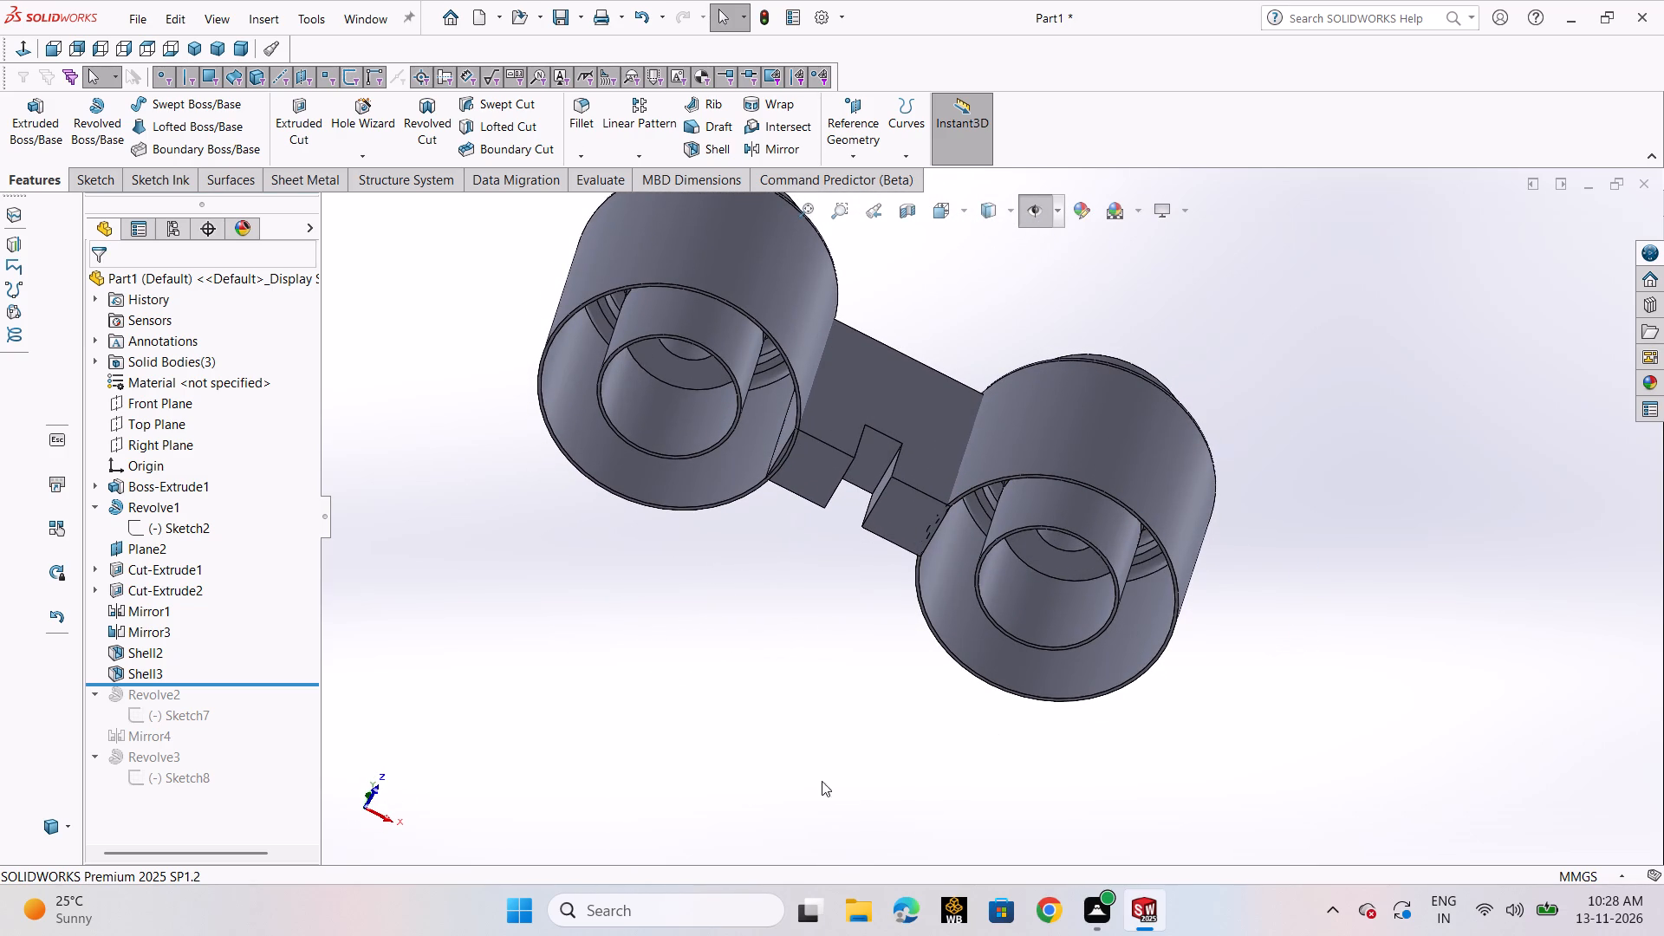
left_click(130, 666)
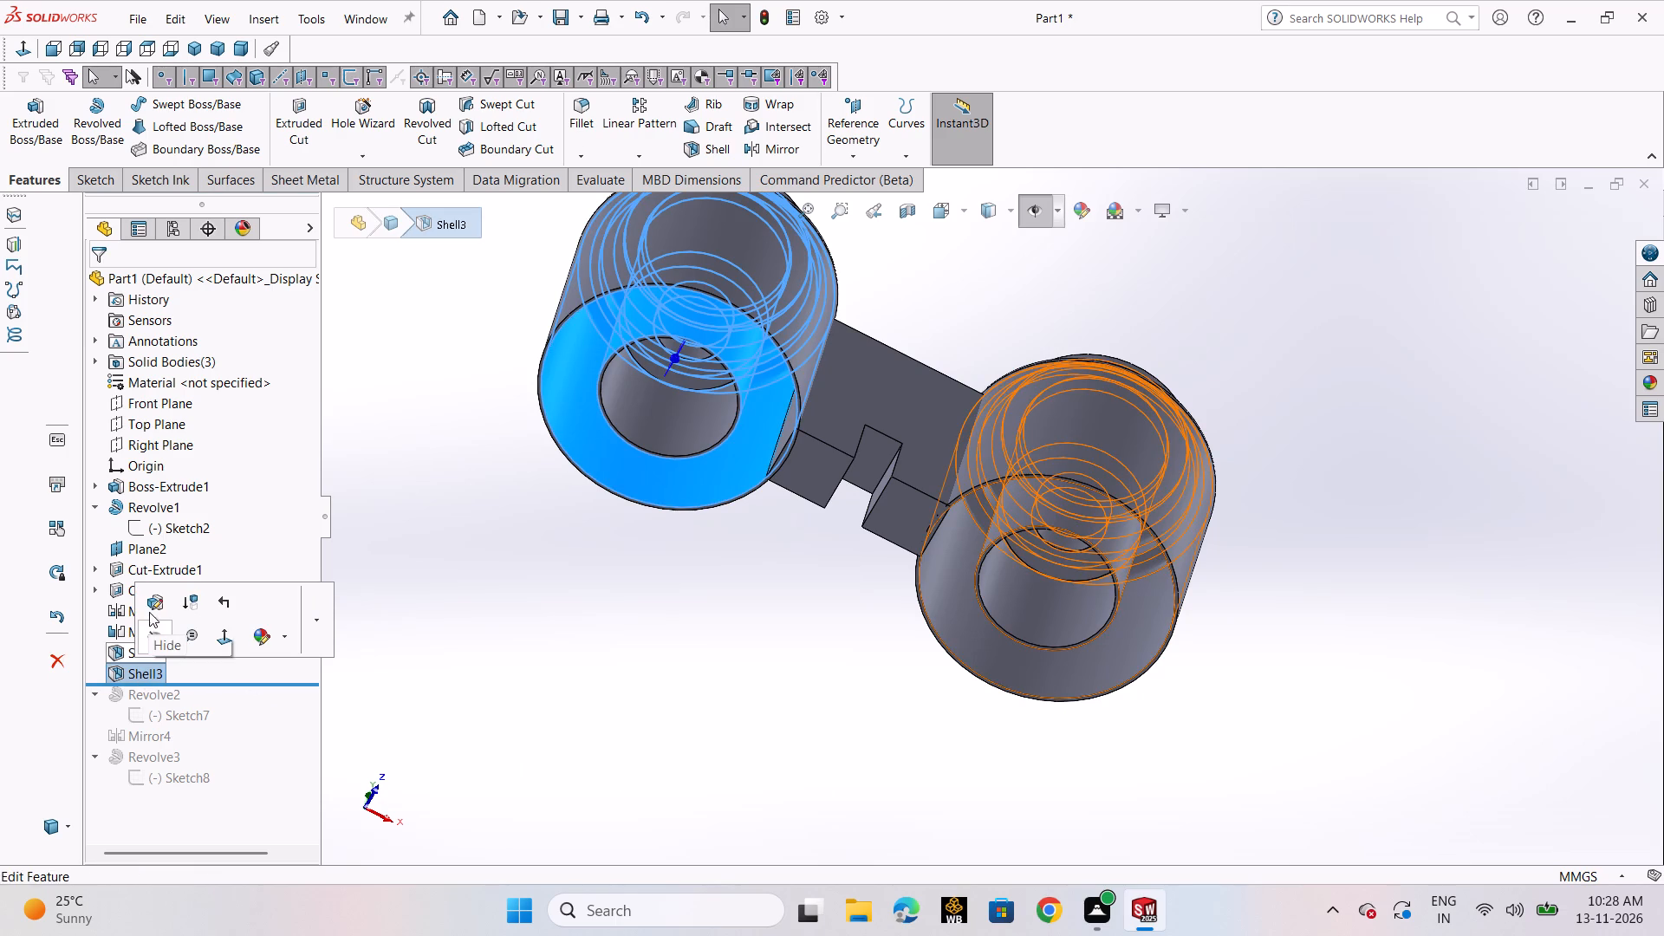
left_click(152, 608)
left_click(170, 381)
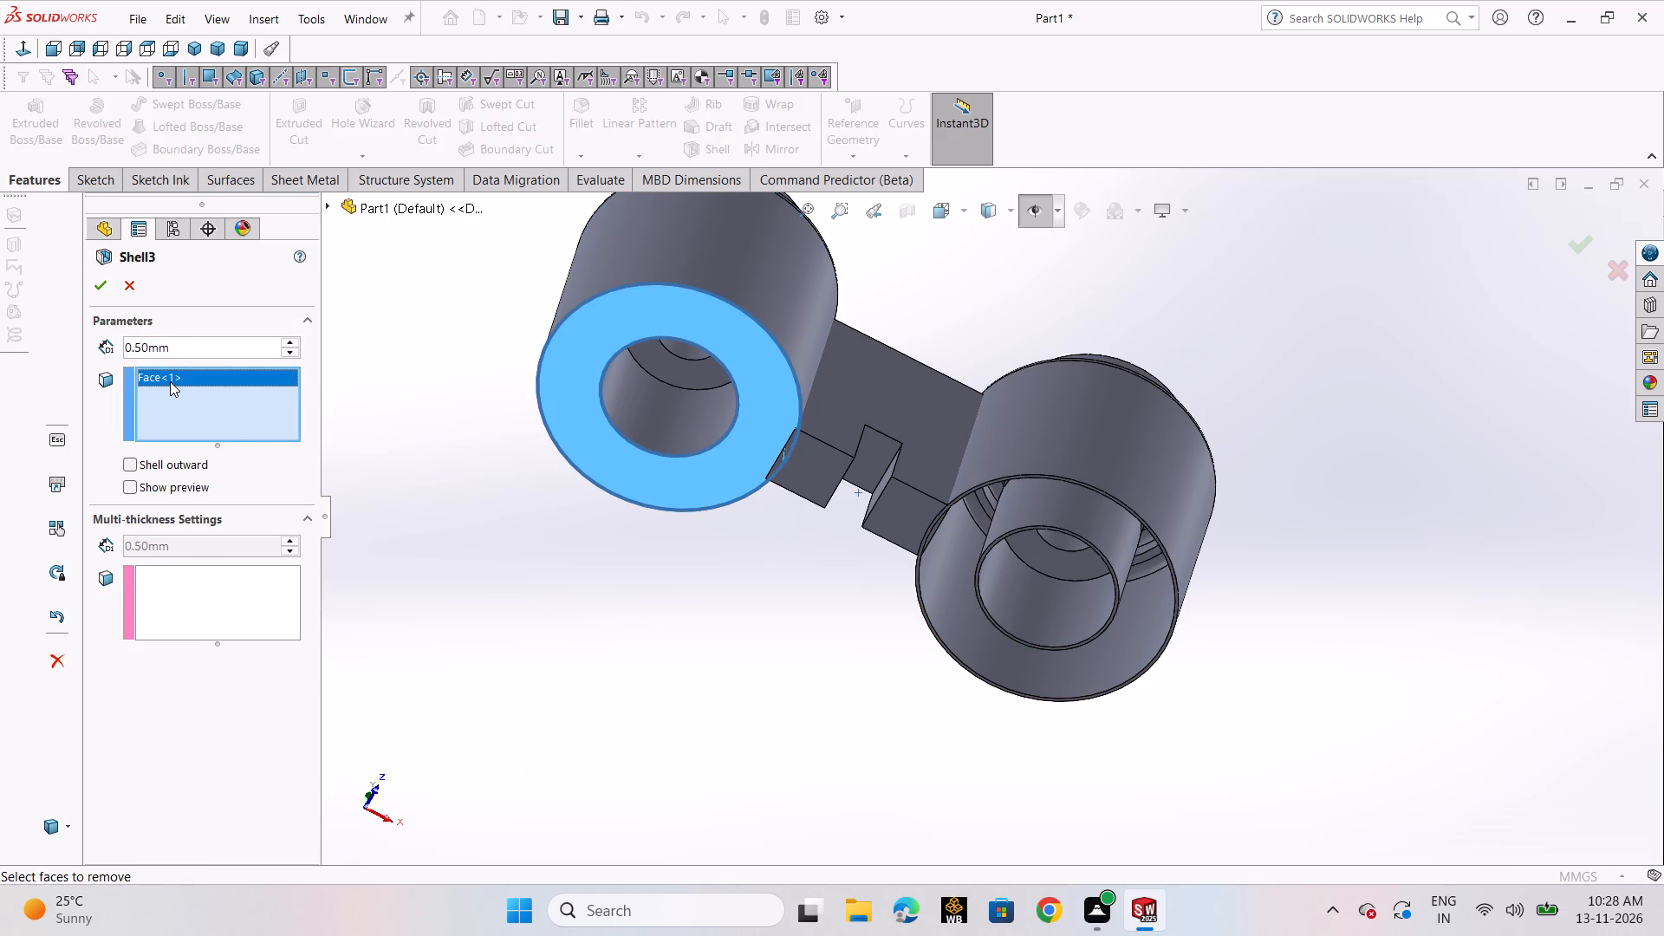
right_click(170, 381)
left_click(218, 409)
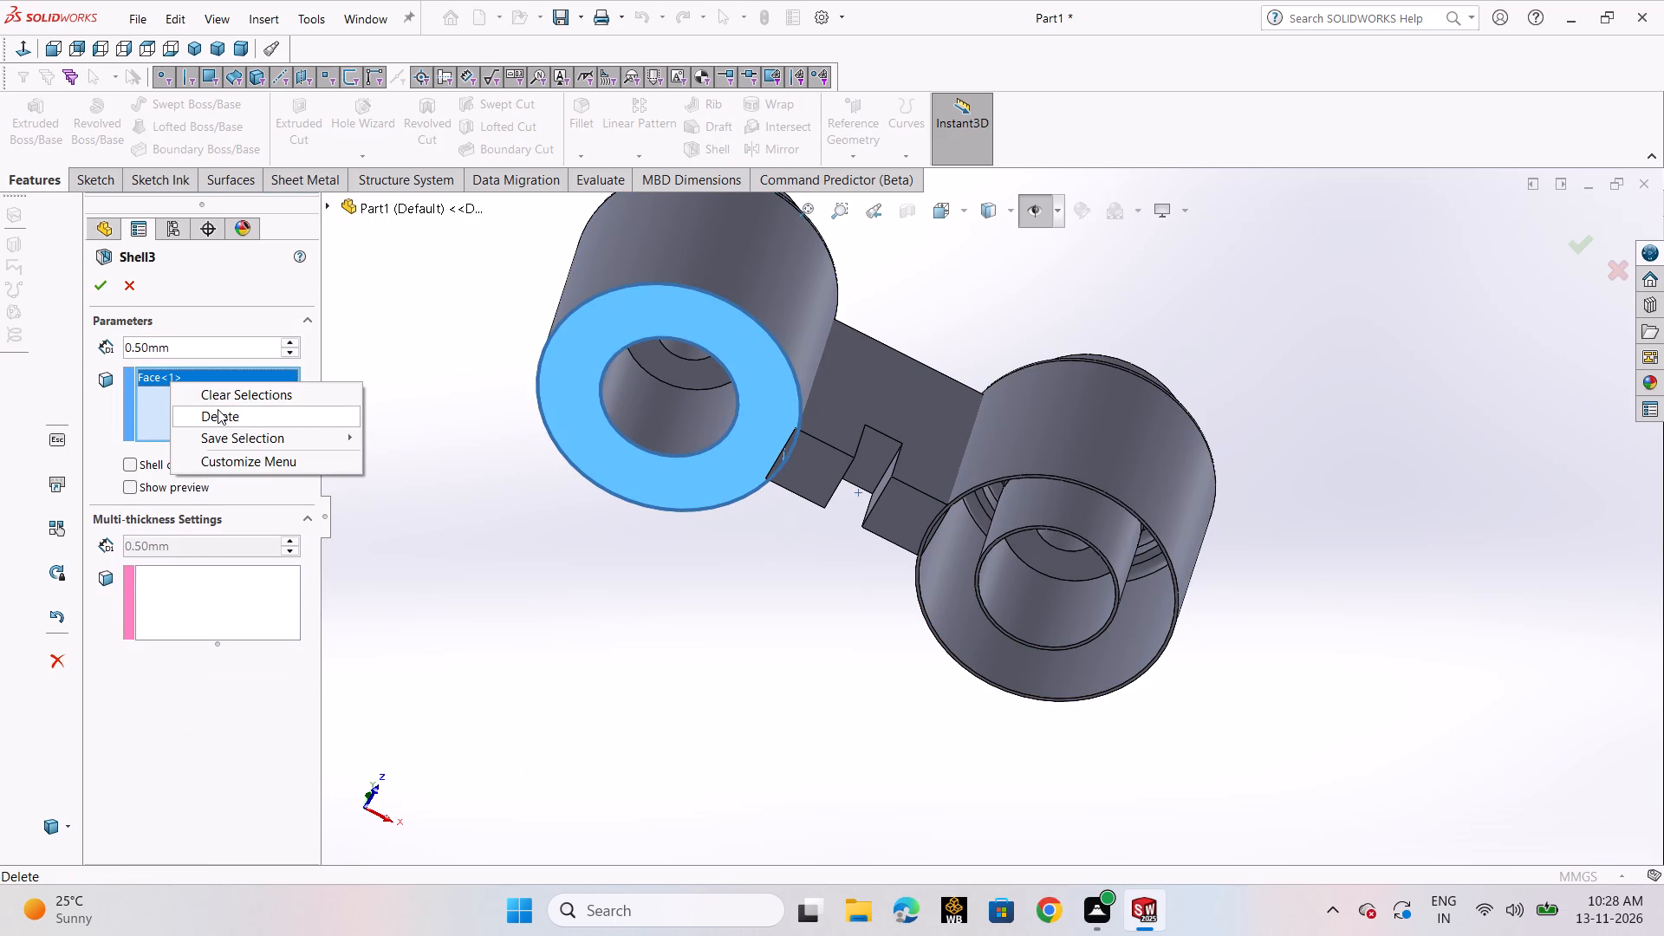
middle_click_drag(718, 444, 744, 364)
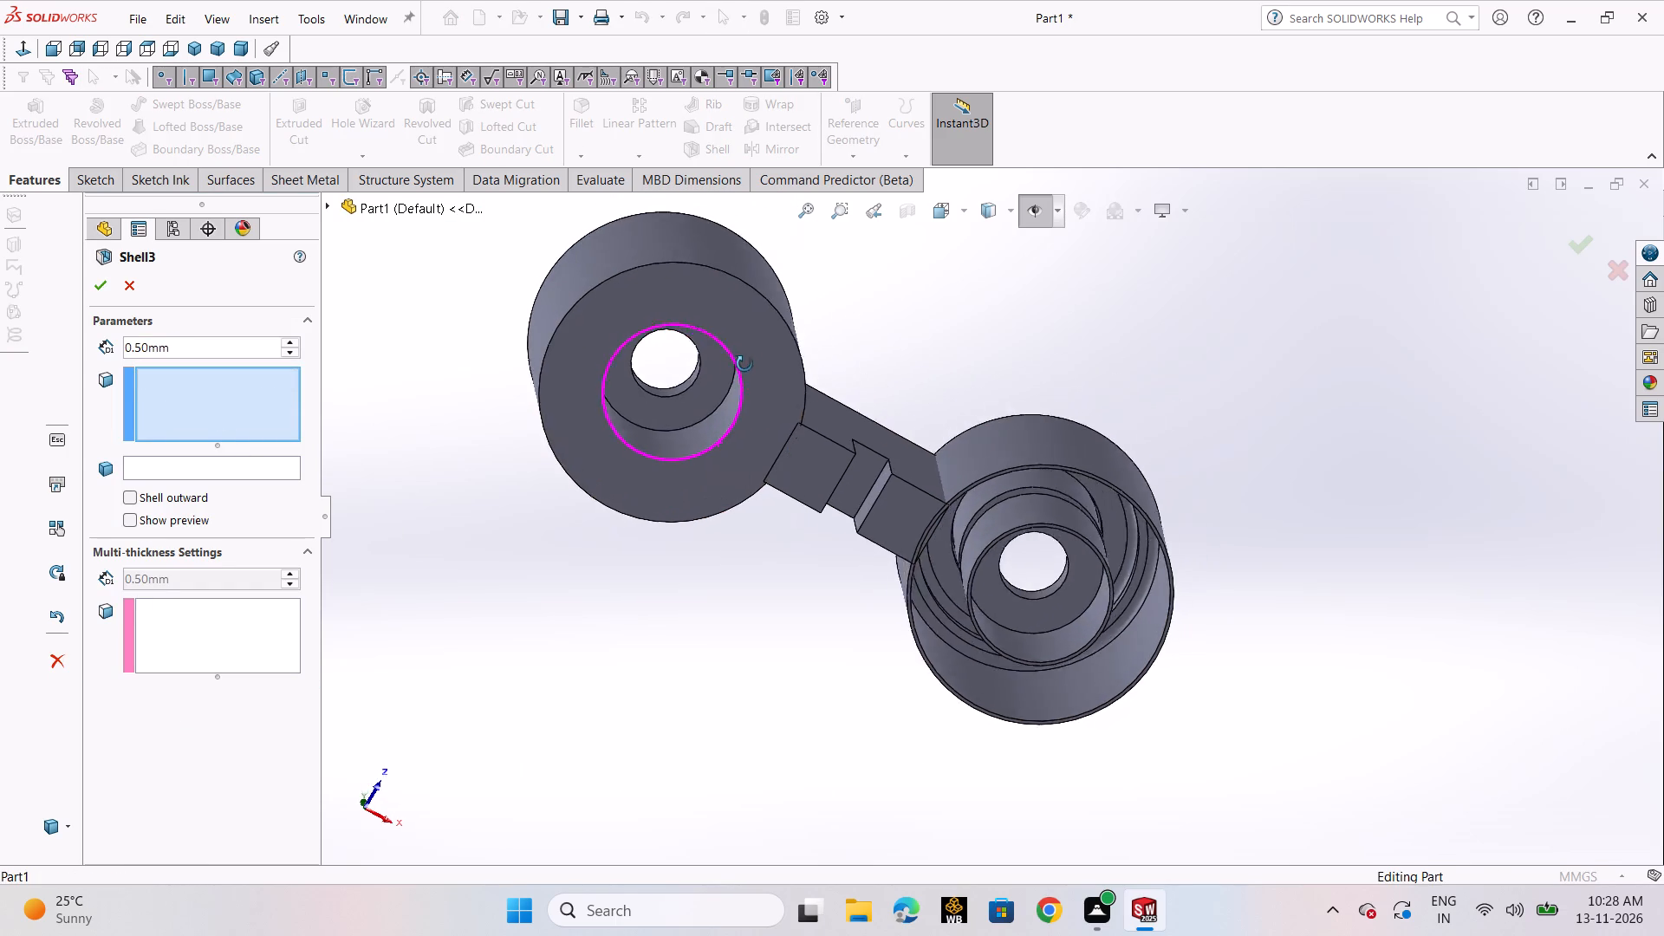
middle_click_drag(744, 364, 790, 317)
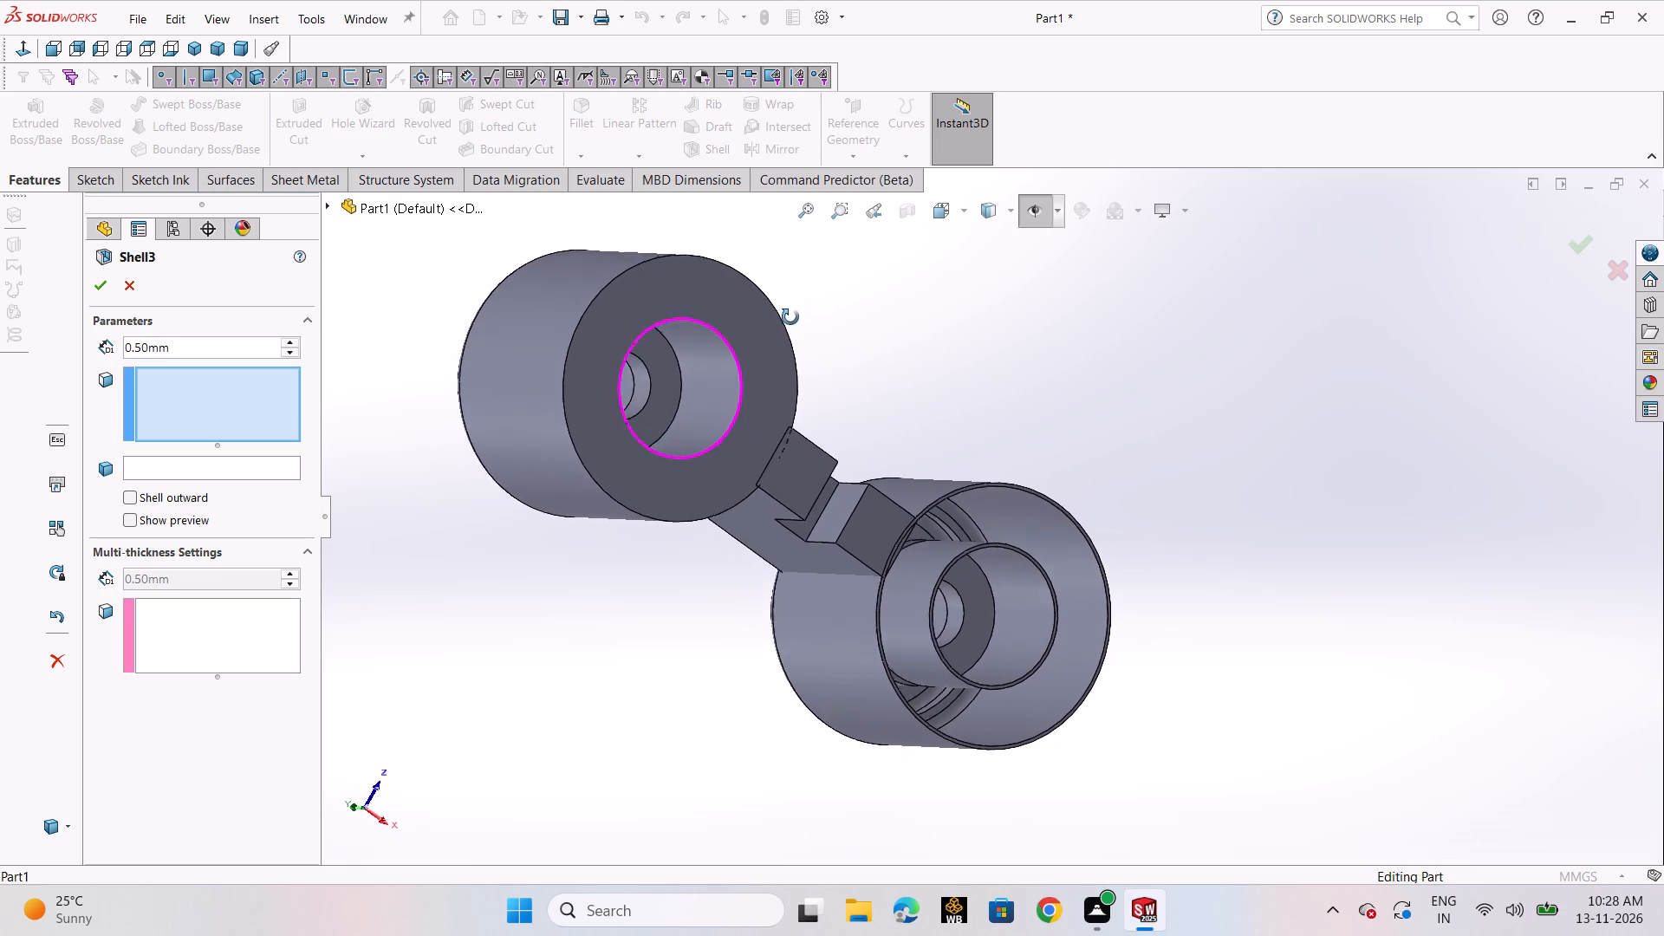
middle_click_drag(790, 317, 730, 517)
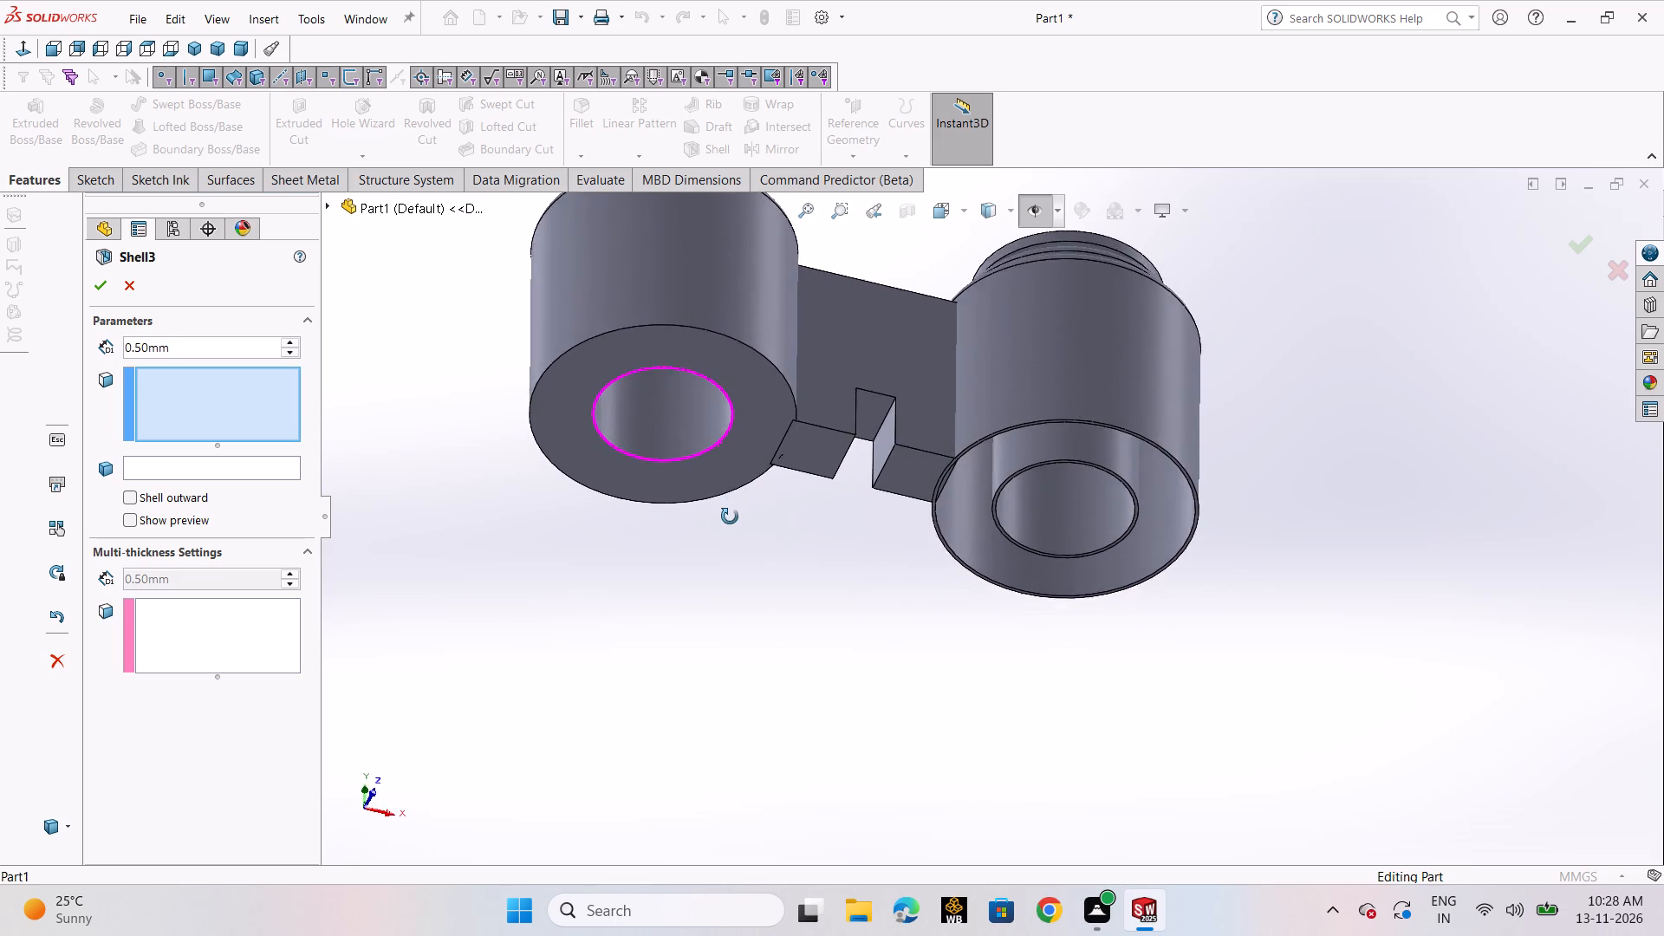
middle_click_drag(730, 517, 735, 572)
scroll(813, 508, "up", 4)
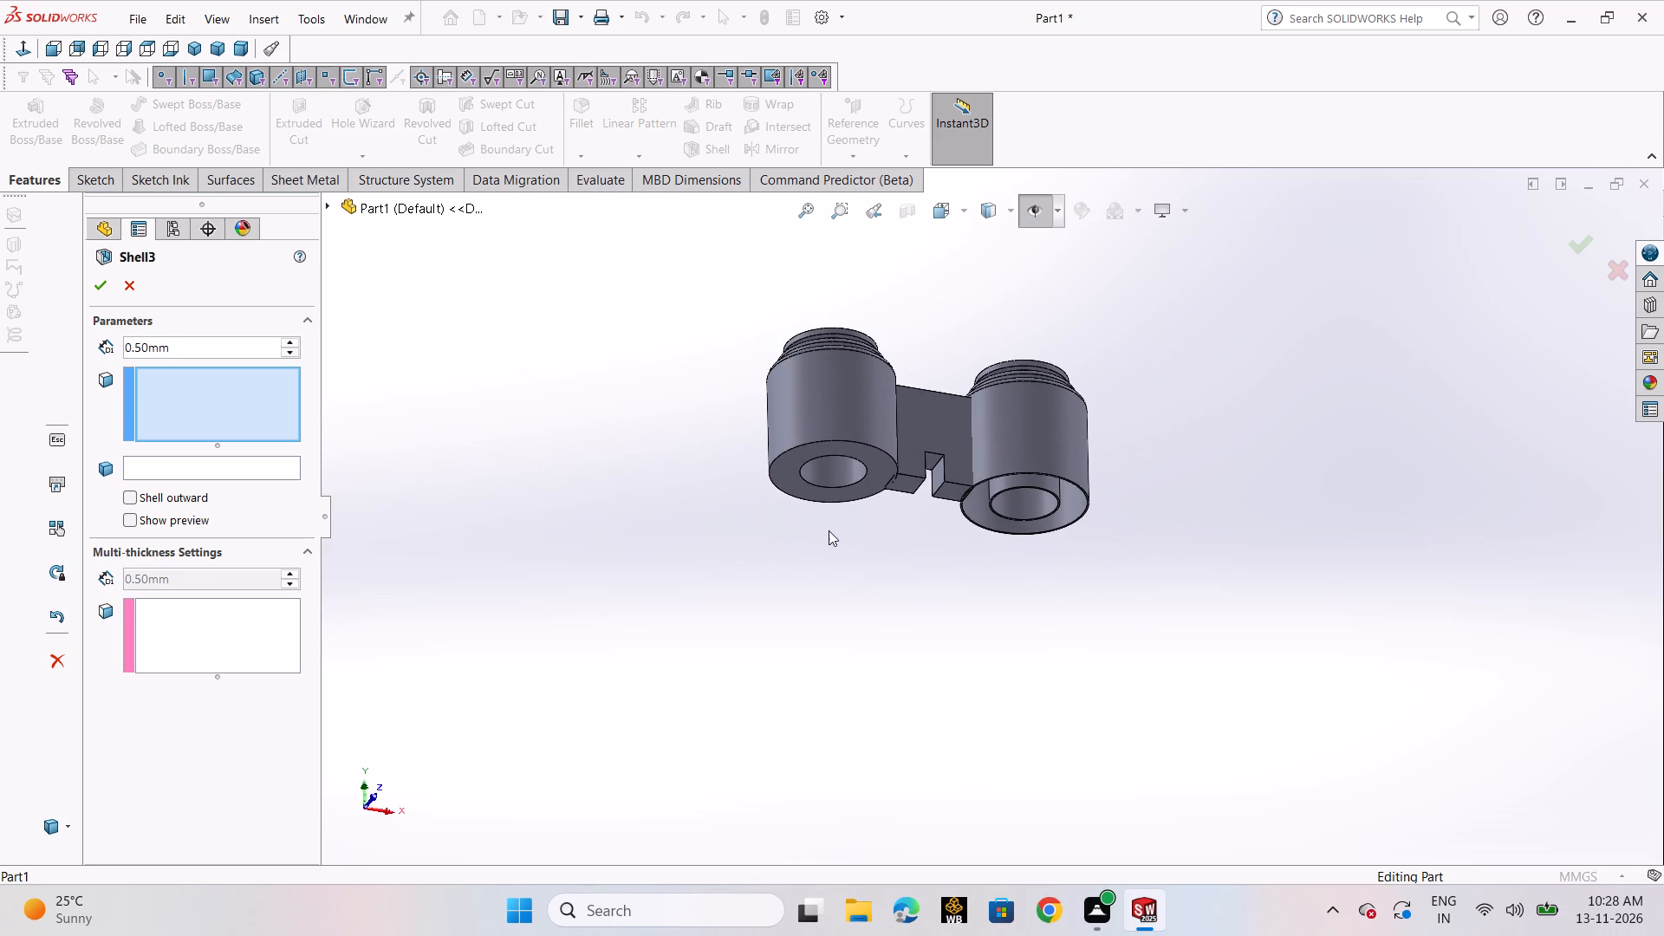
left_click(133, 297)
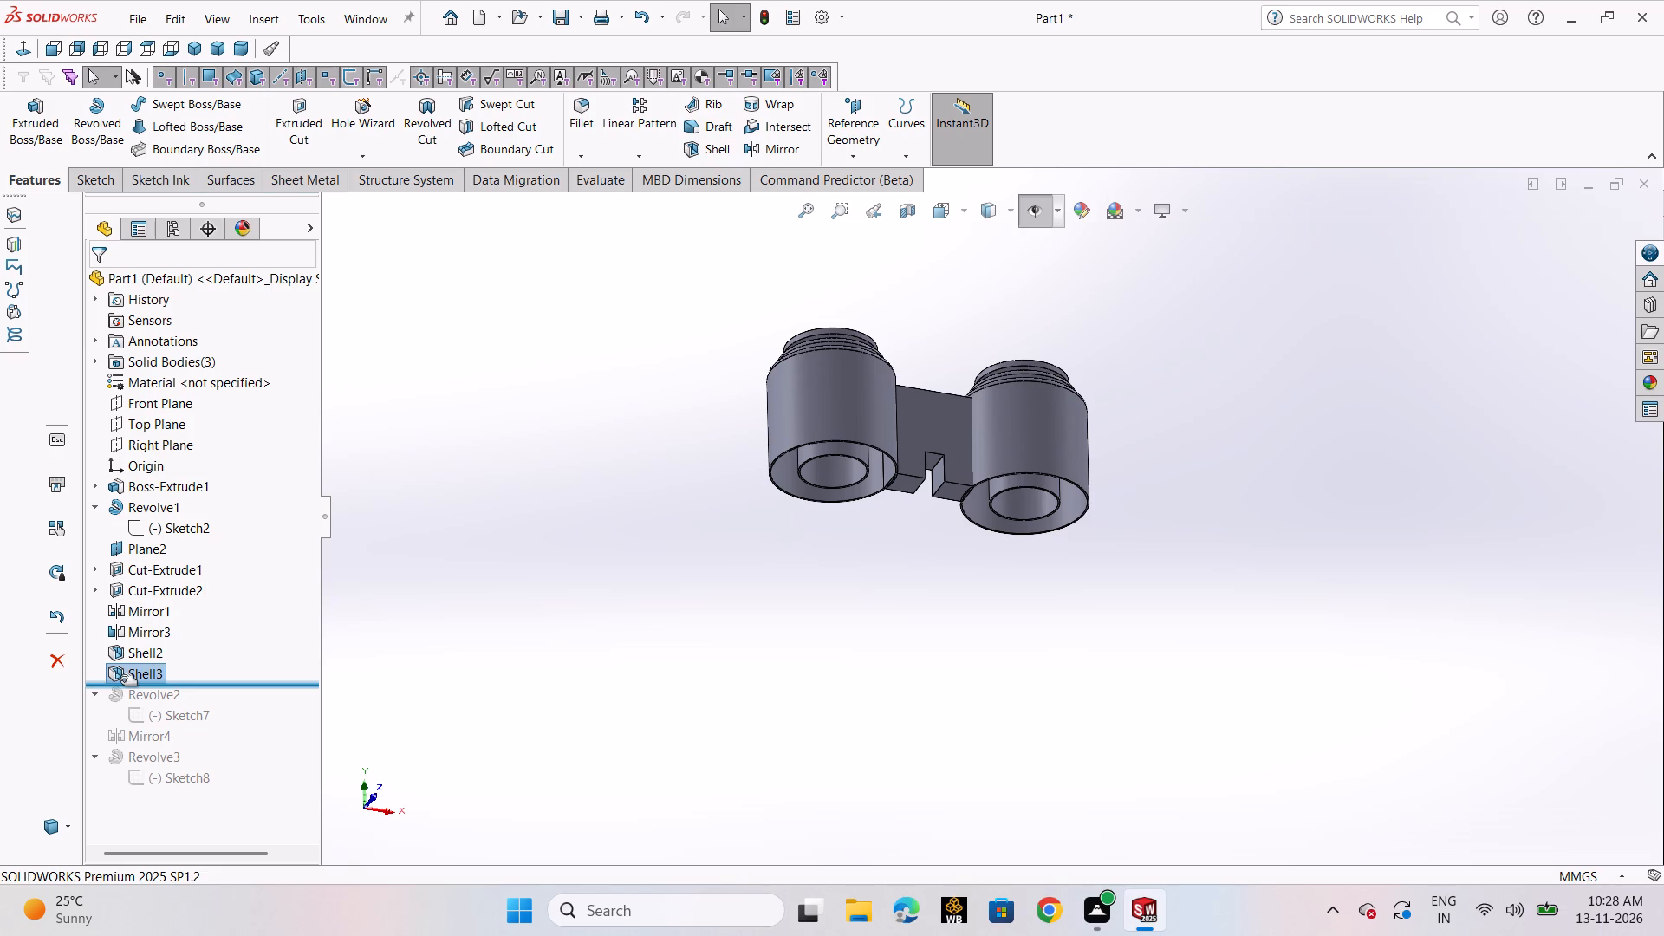
Section the left-hand shelled body with the Front Plane rotated to about 315 degrees and offset about 28.07 mm.
left_click(905, 211)
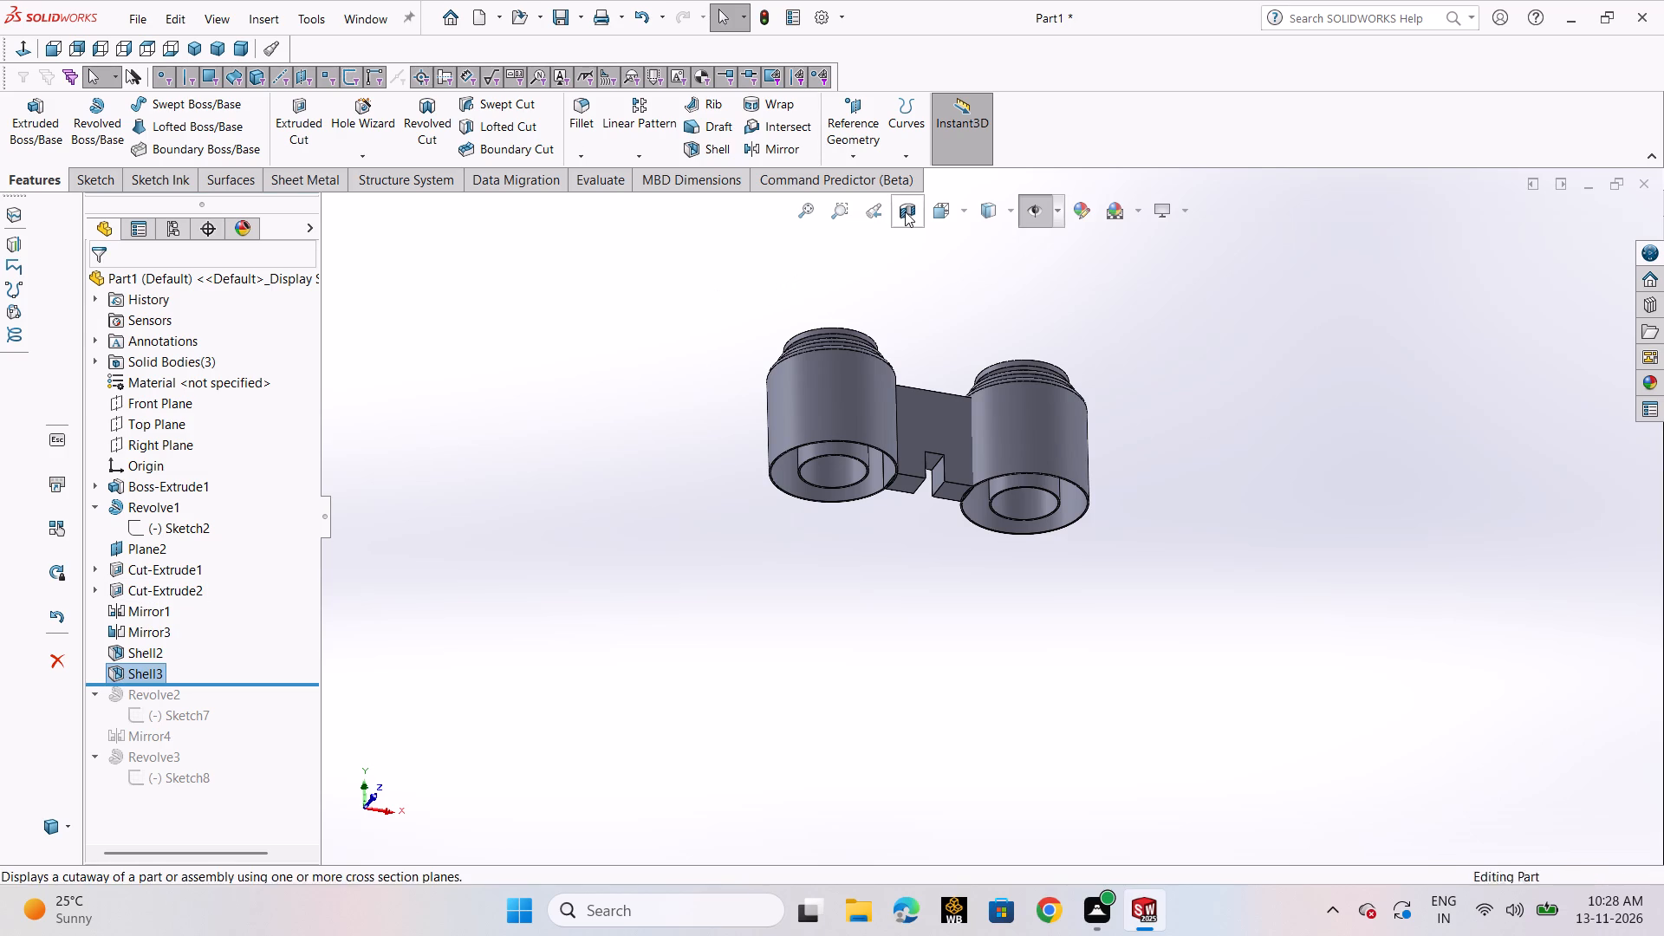
left_click_drag(847, 391, 840, 392)
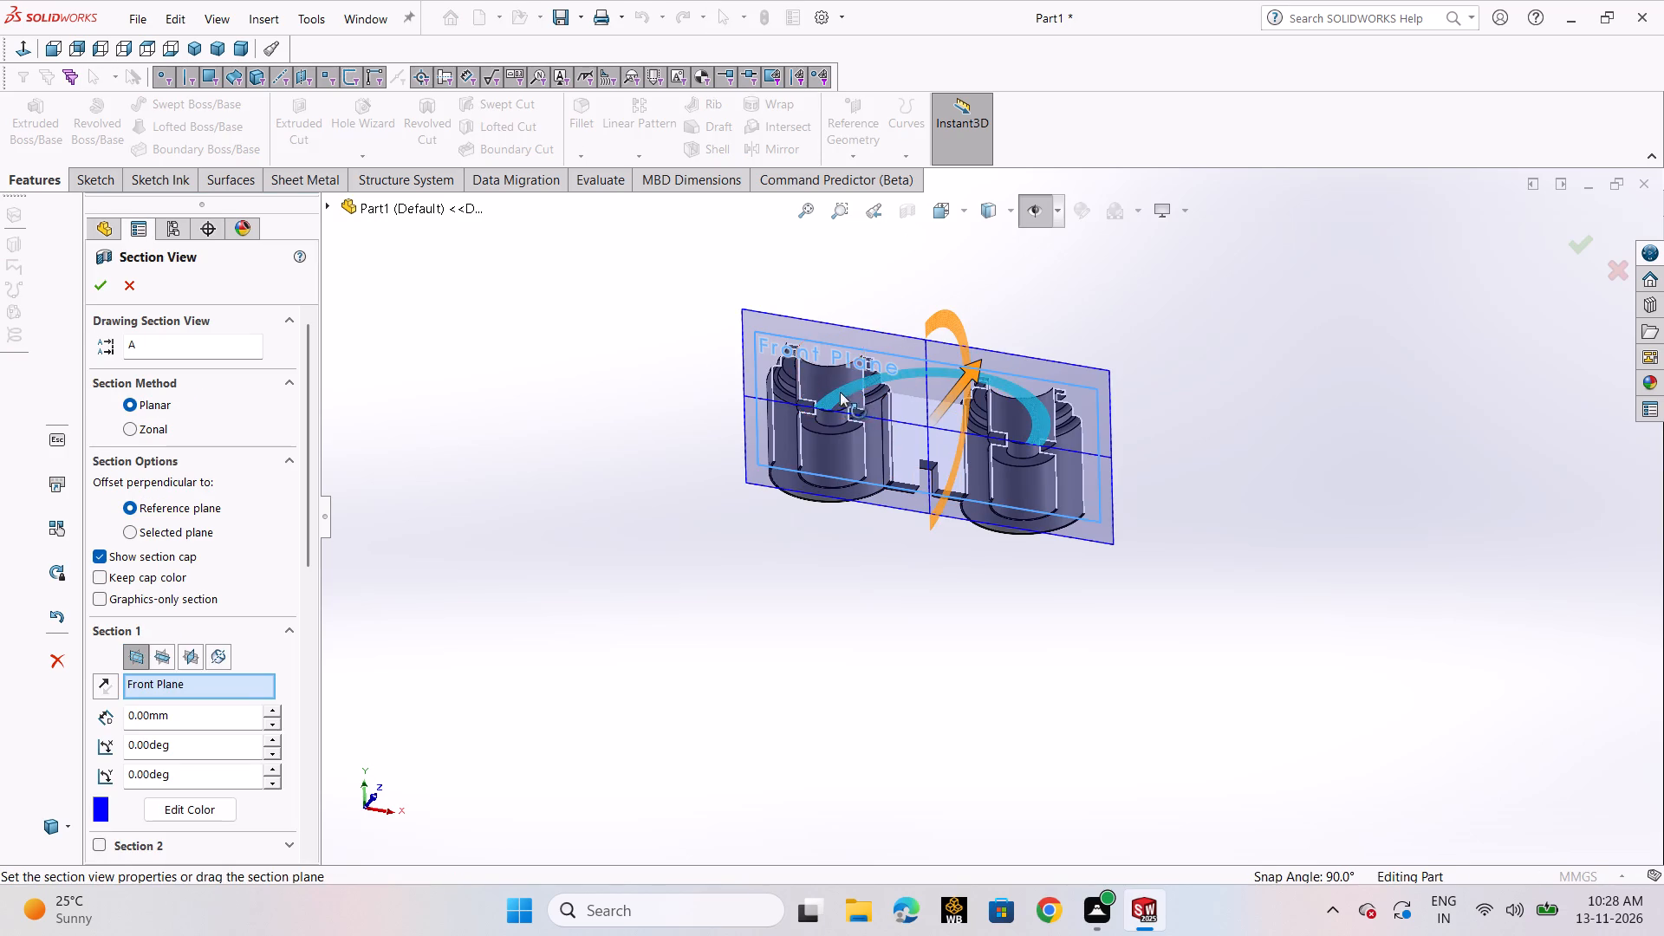
left_click_drag(840, 392, 530, 573)
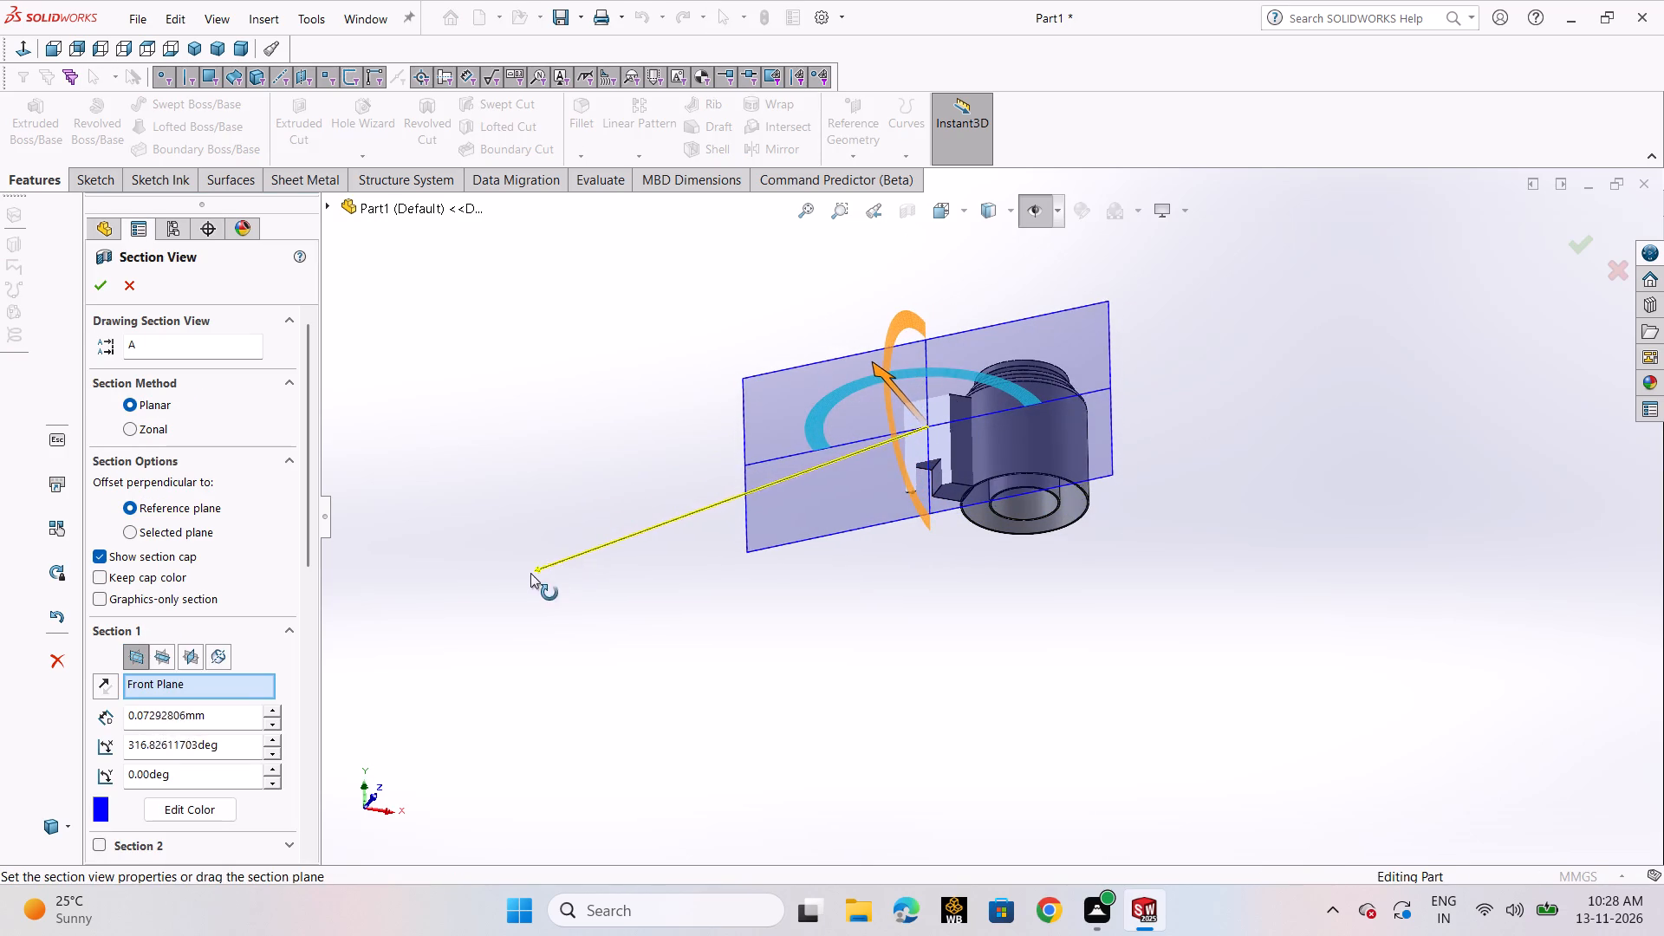
left_click_drag(530, 573, 476, 608)
left_click_drag(877, 372, 798, 372)
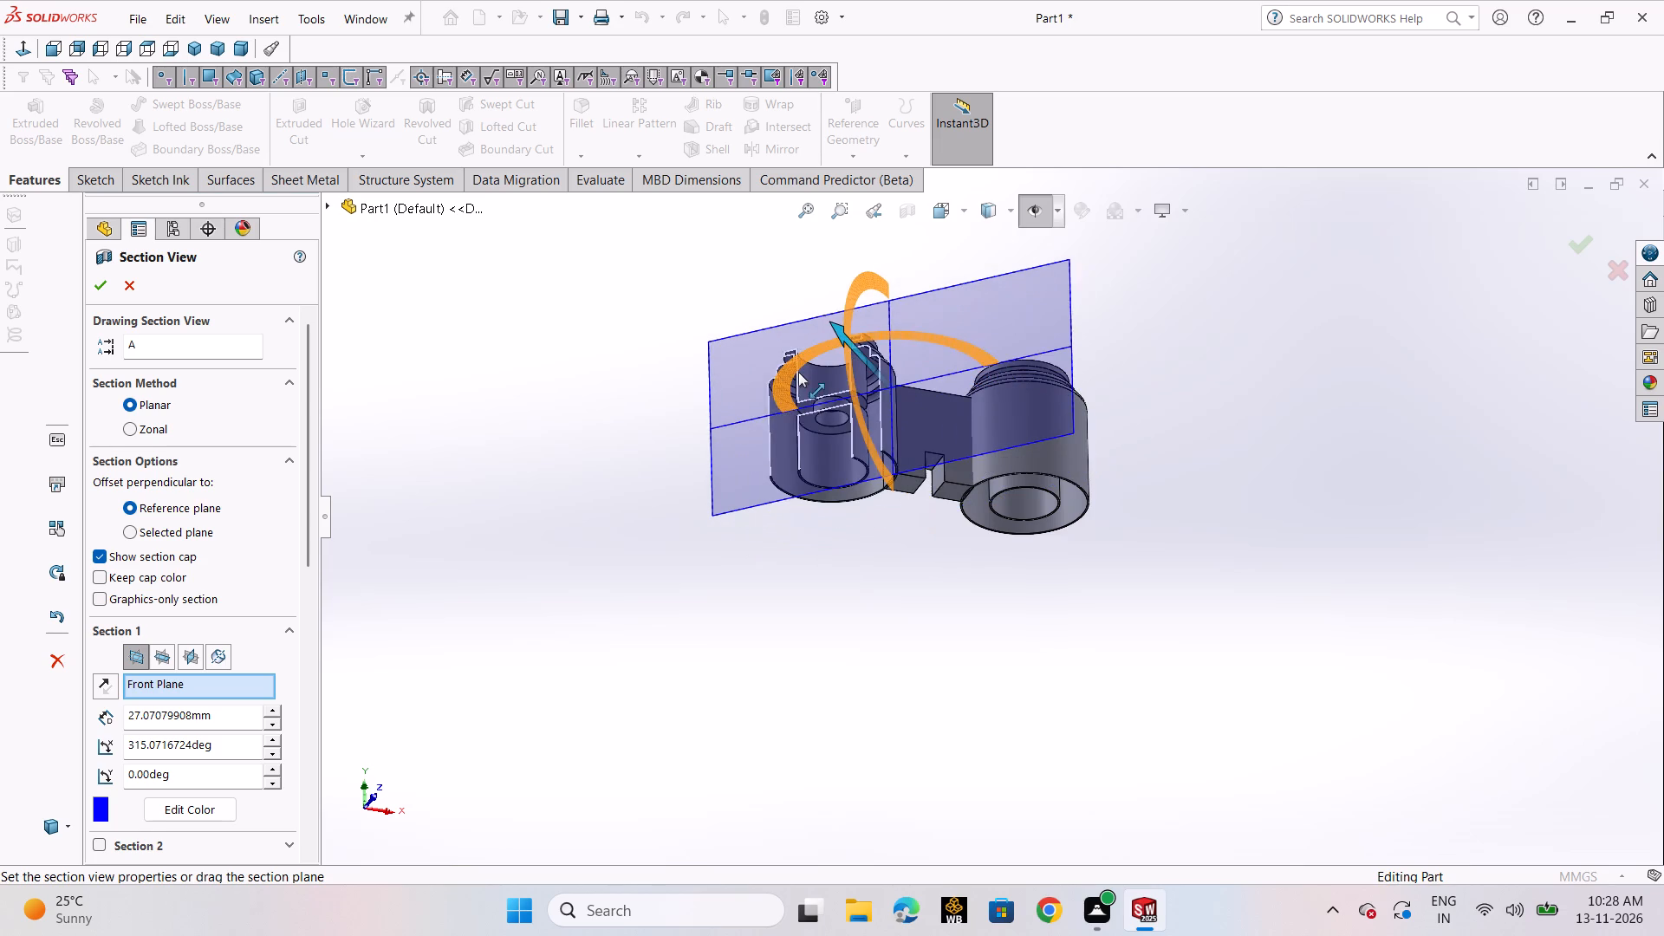
left_click_drag(798, 372, 794, 372)
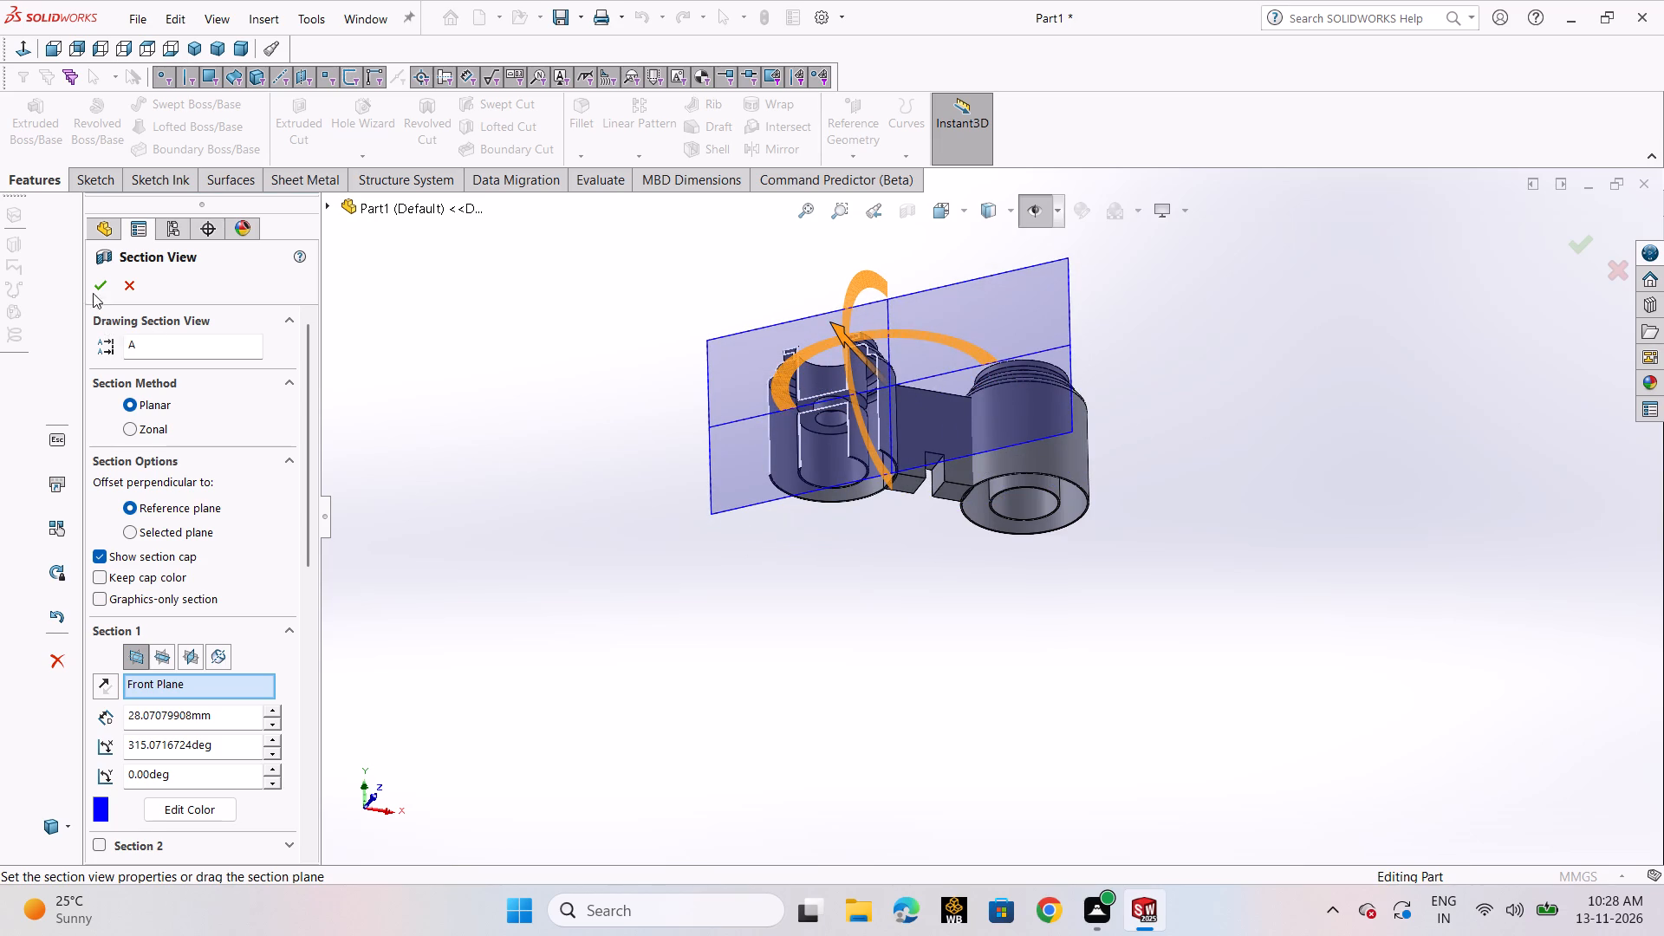
left_click(93, 287)
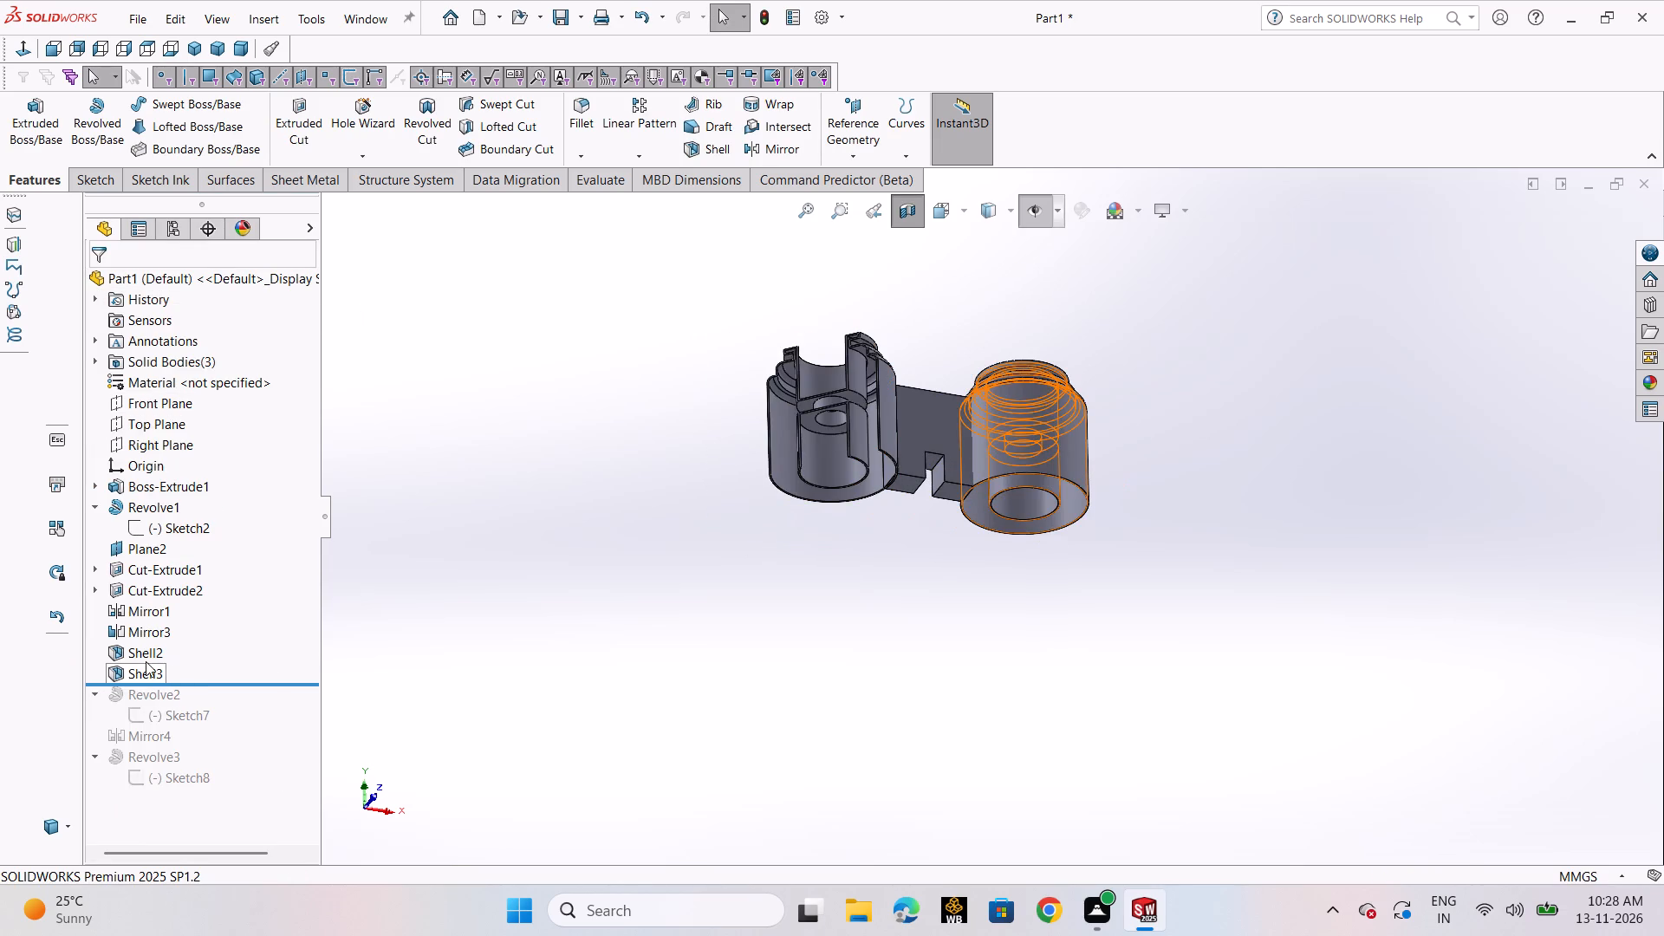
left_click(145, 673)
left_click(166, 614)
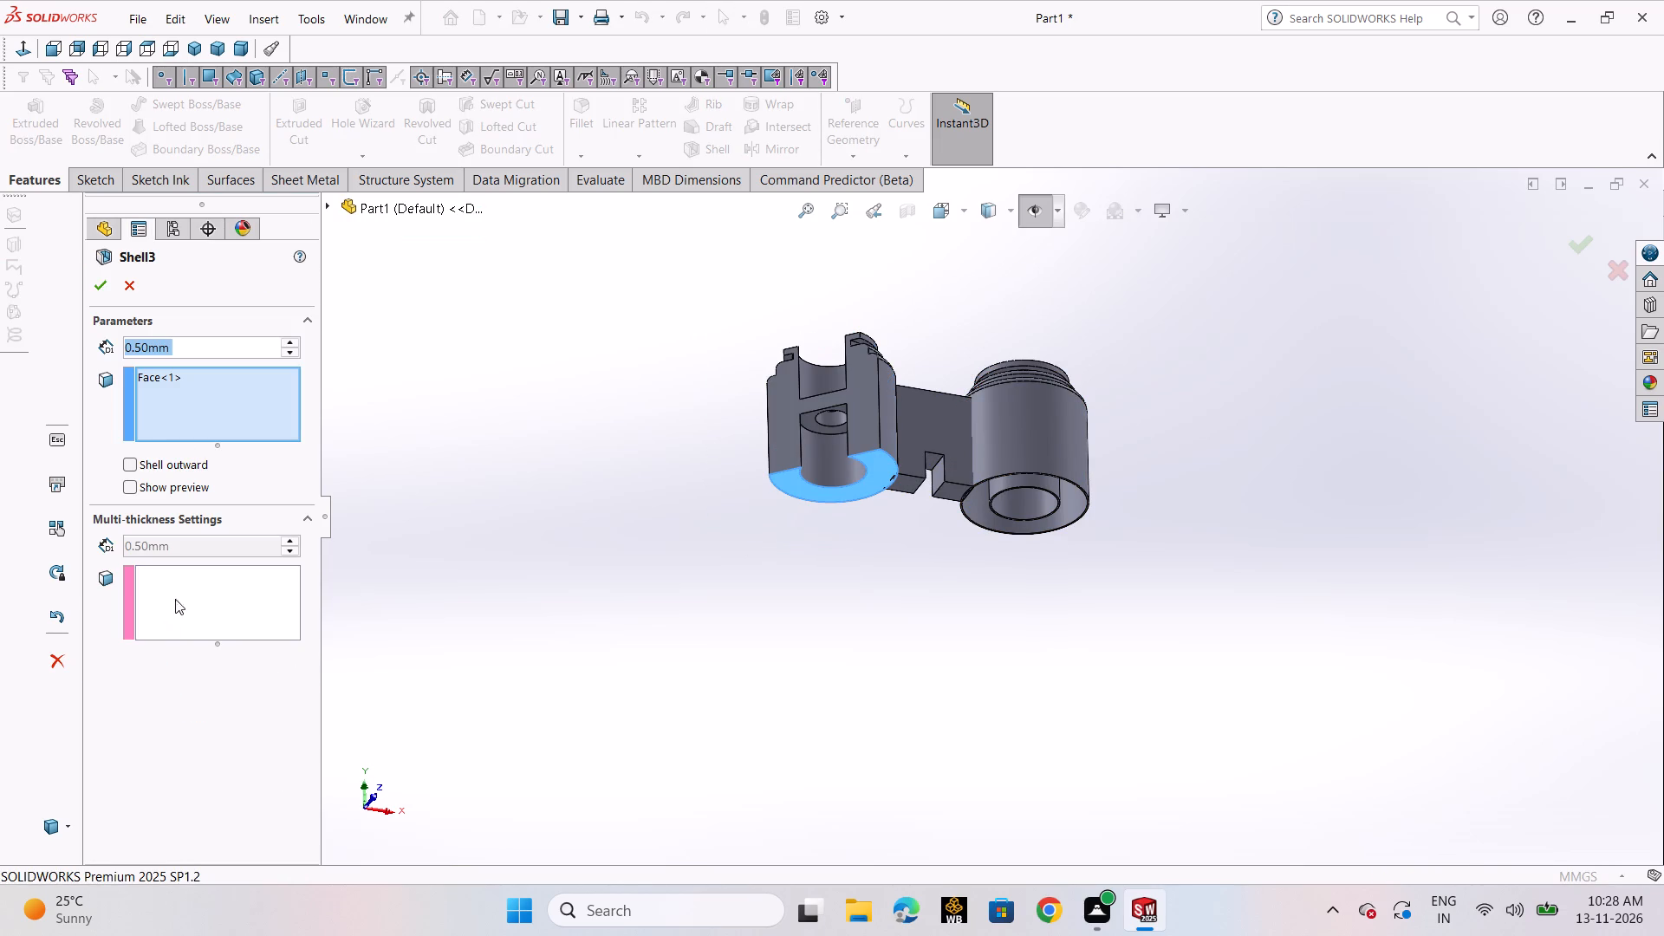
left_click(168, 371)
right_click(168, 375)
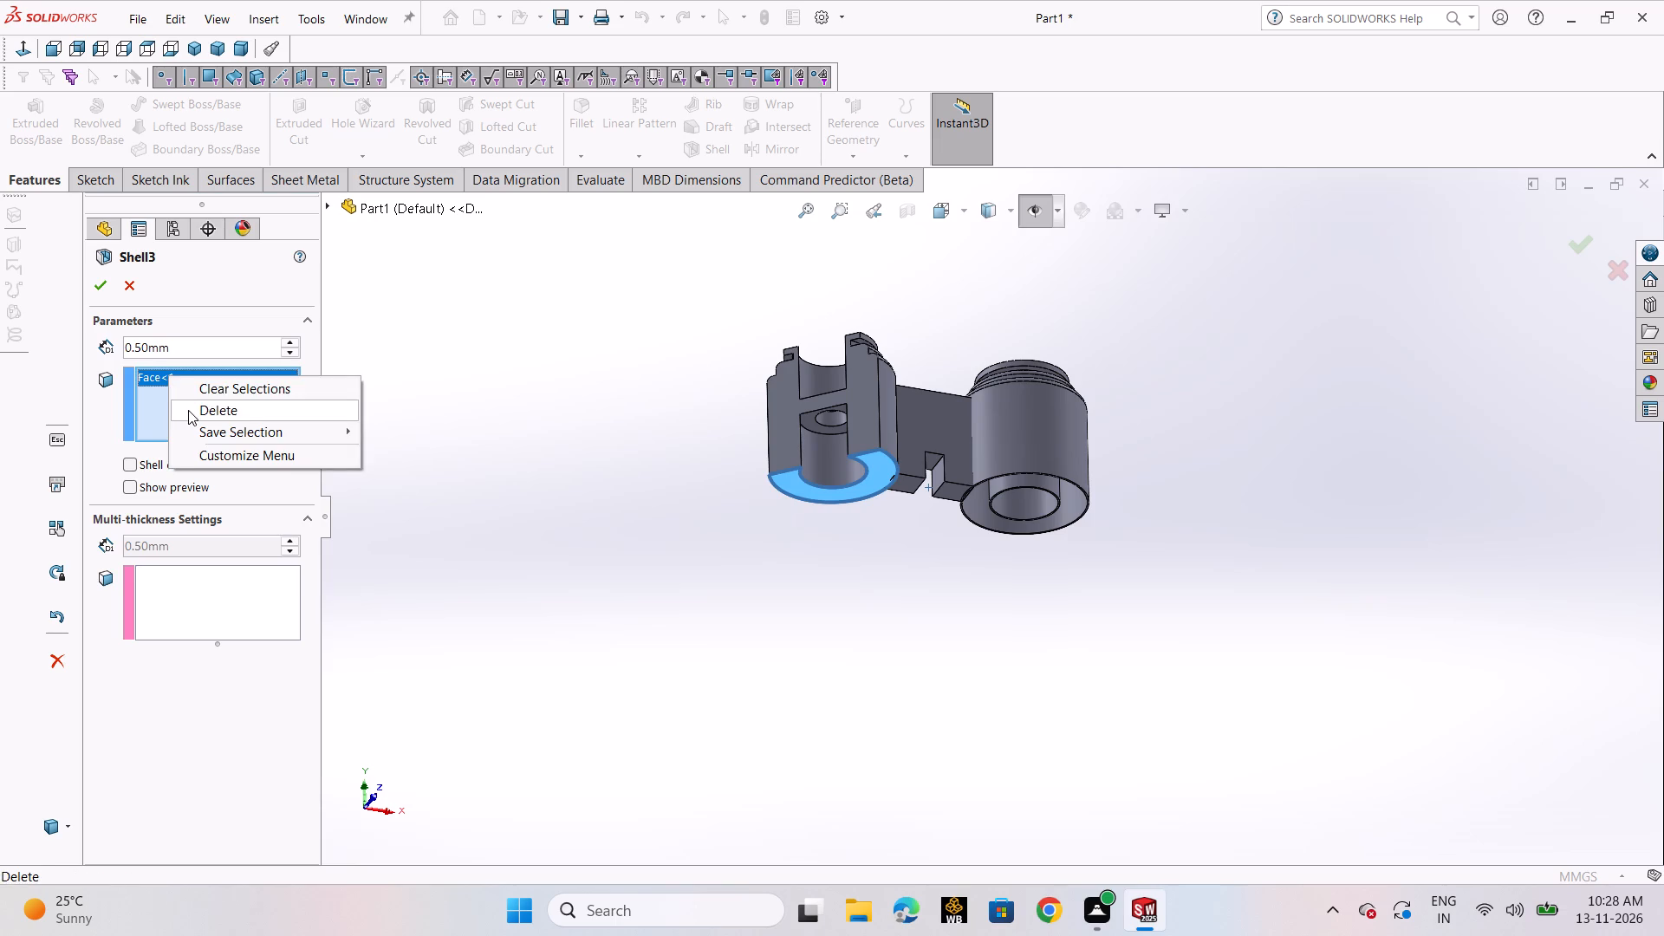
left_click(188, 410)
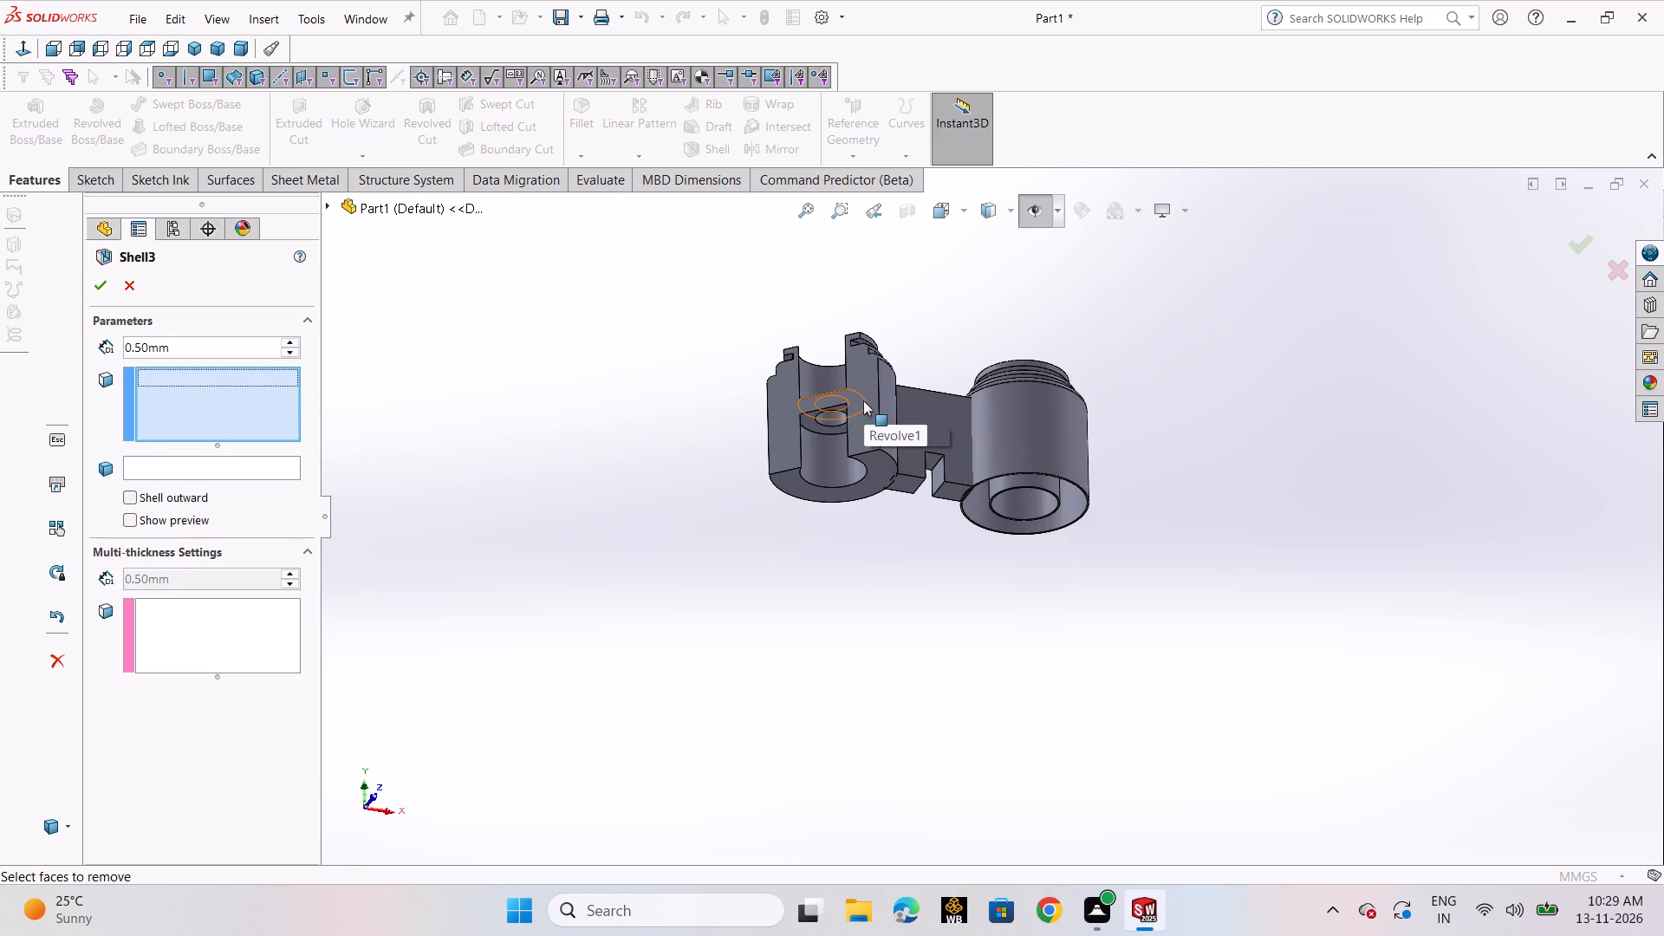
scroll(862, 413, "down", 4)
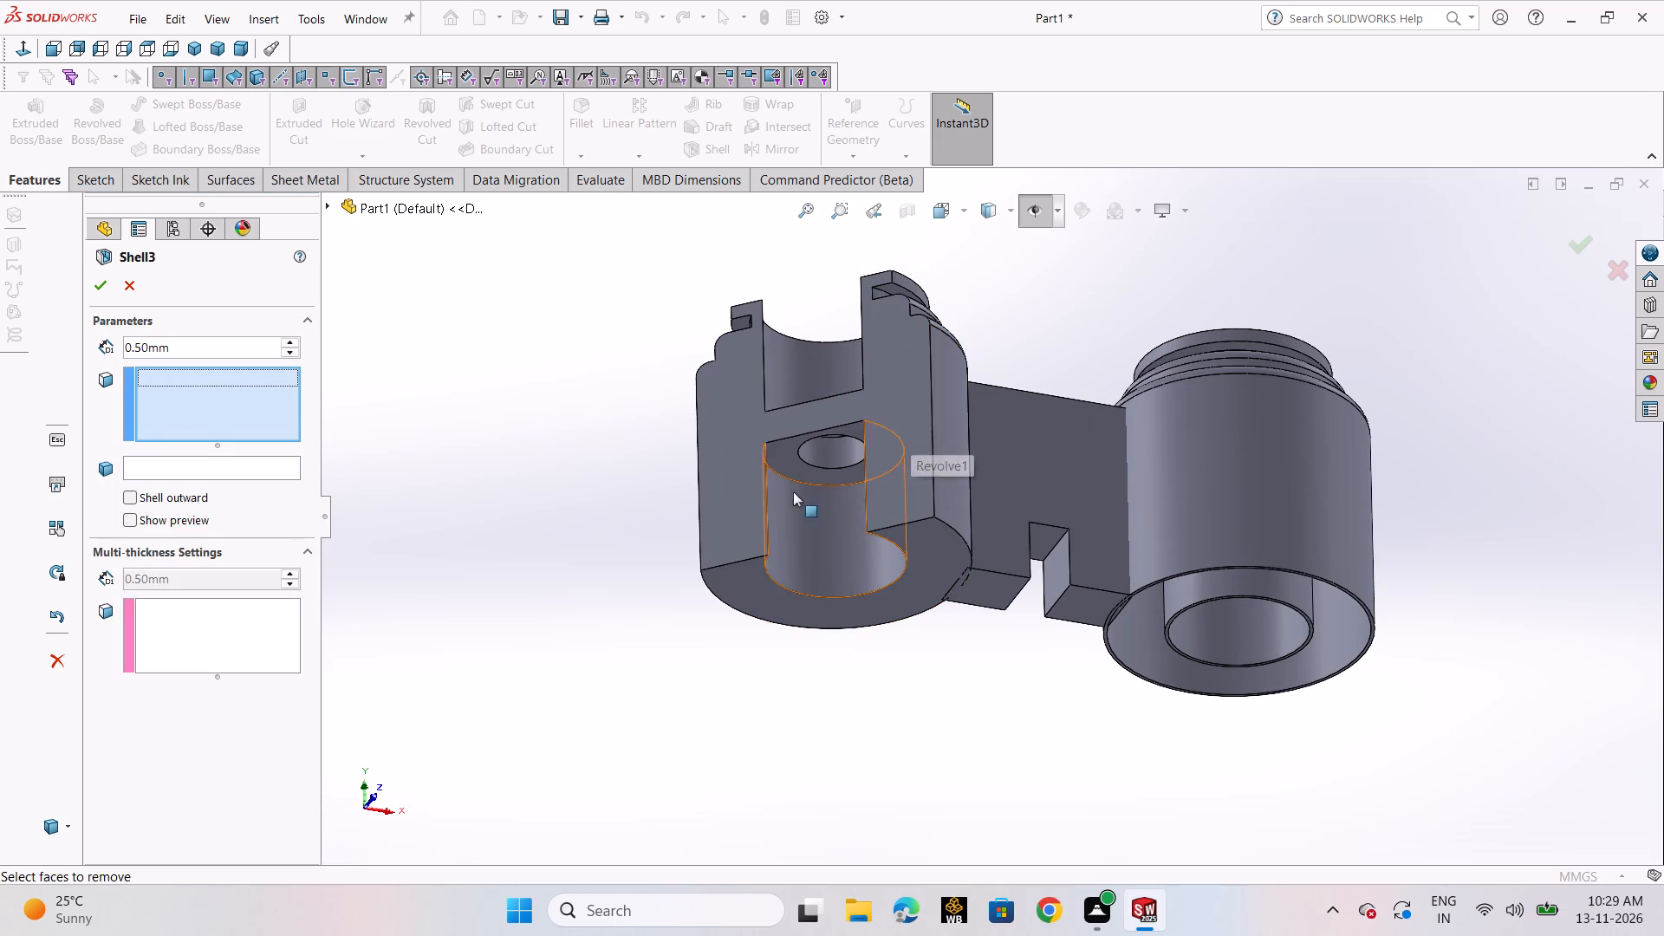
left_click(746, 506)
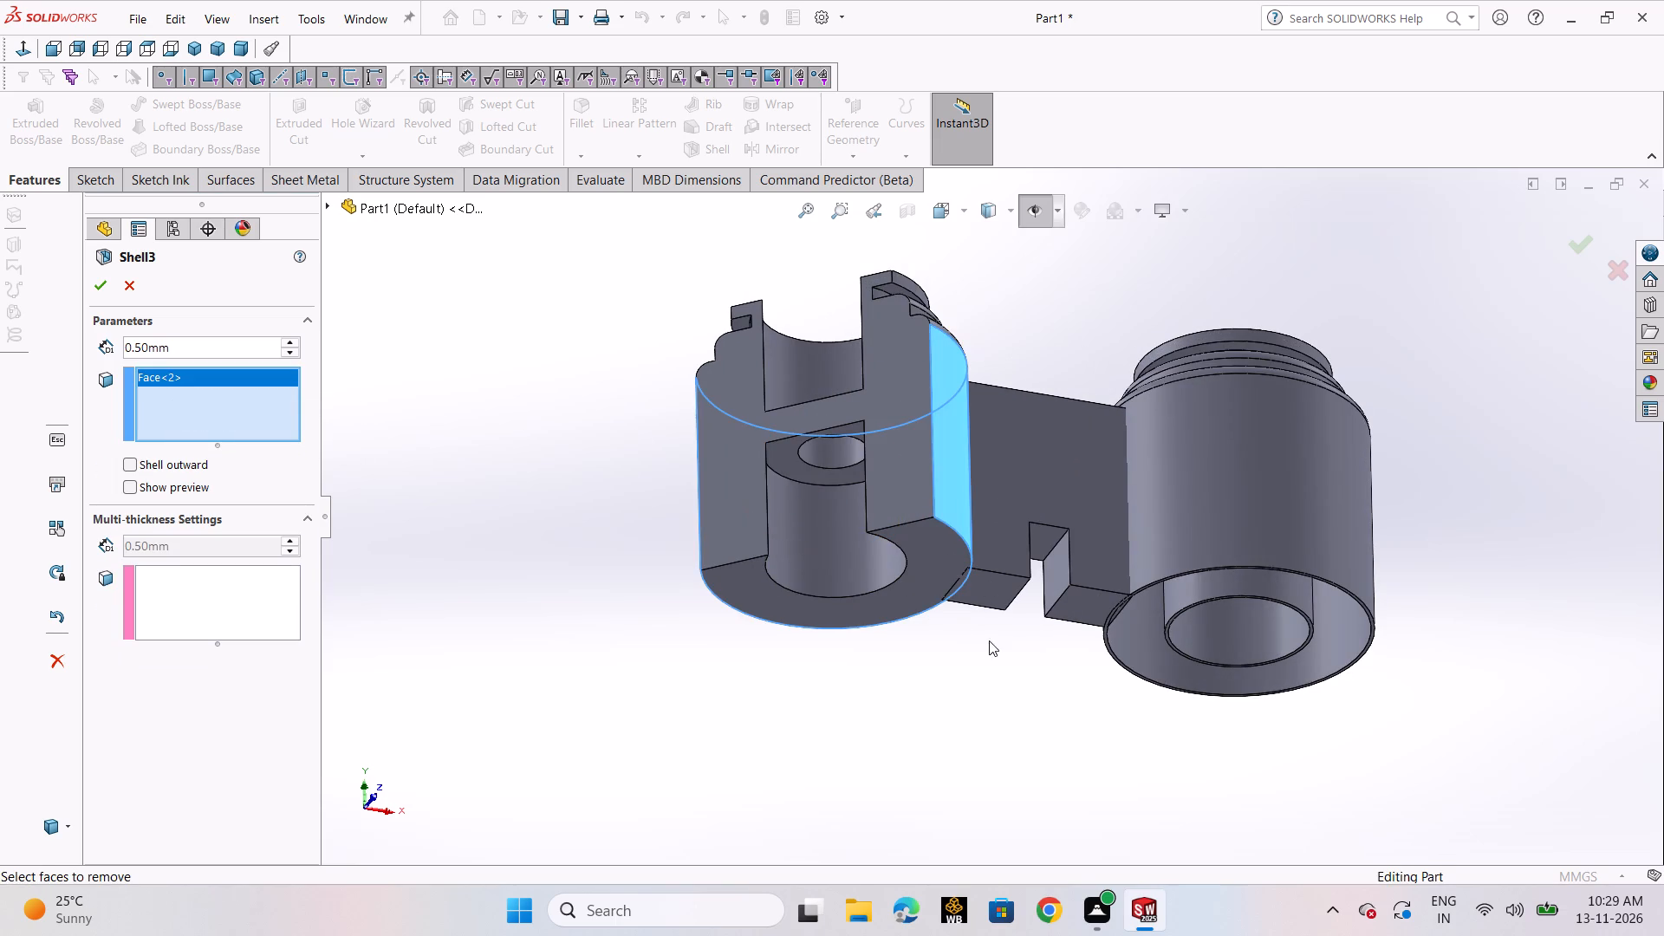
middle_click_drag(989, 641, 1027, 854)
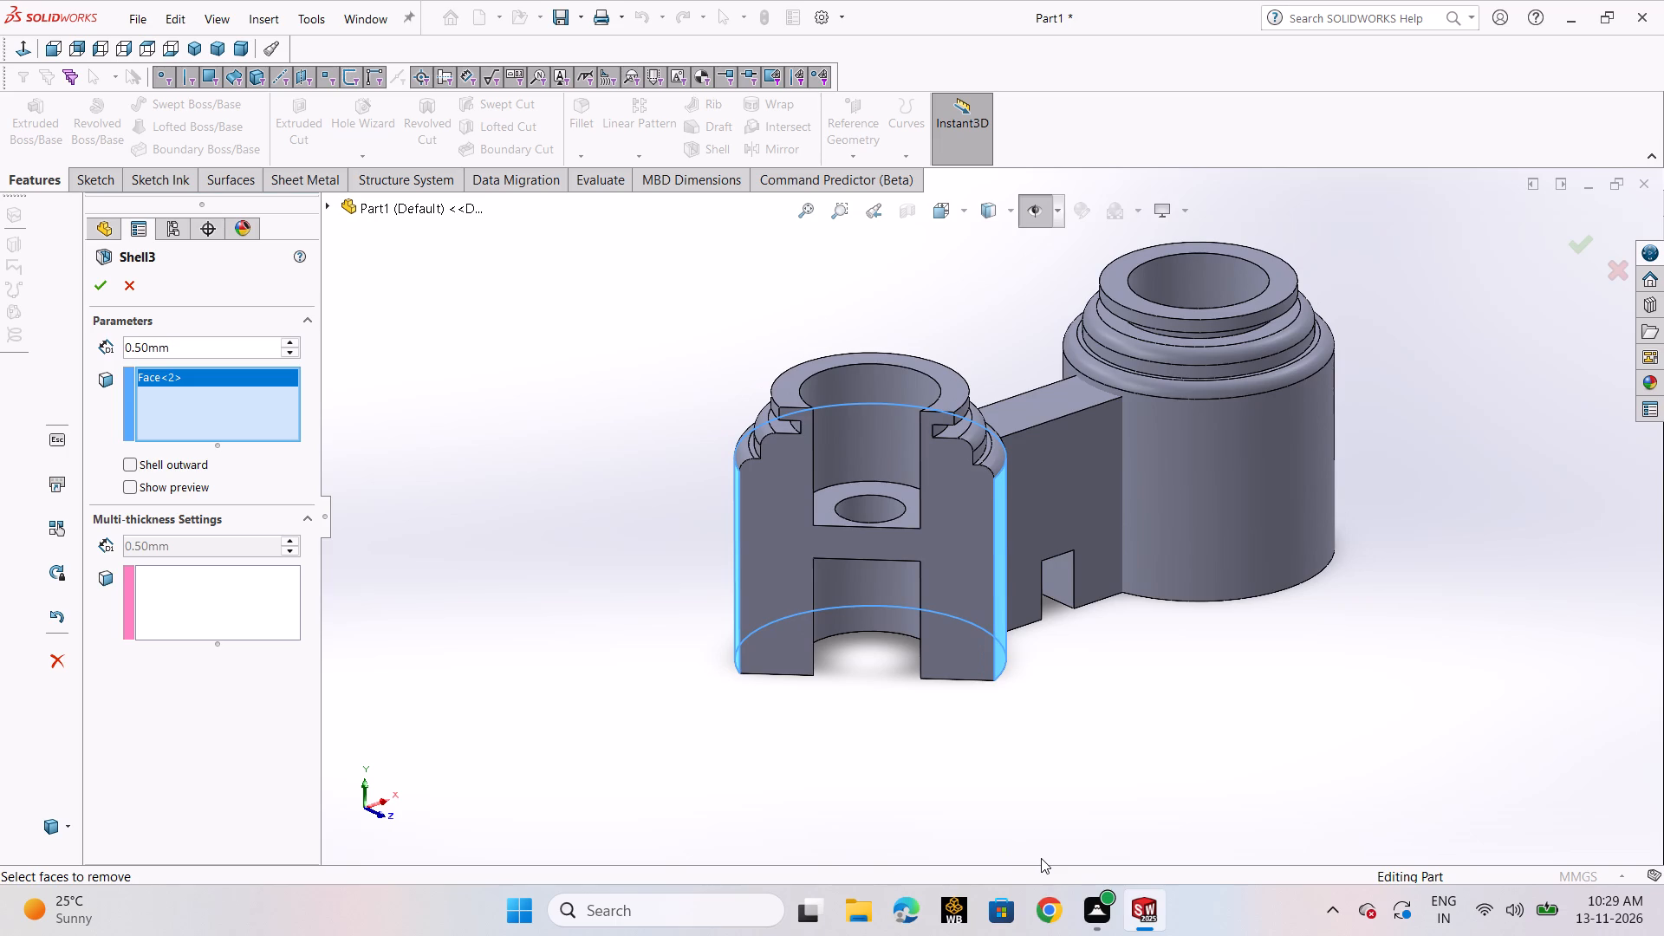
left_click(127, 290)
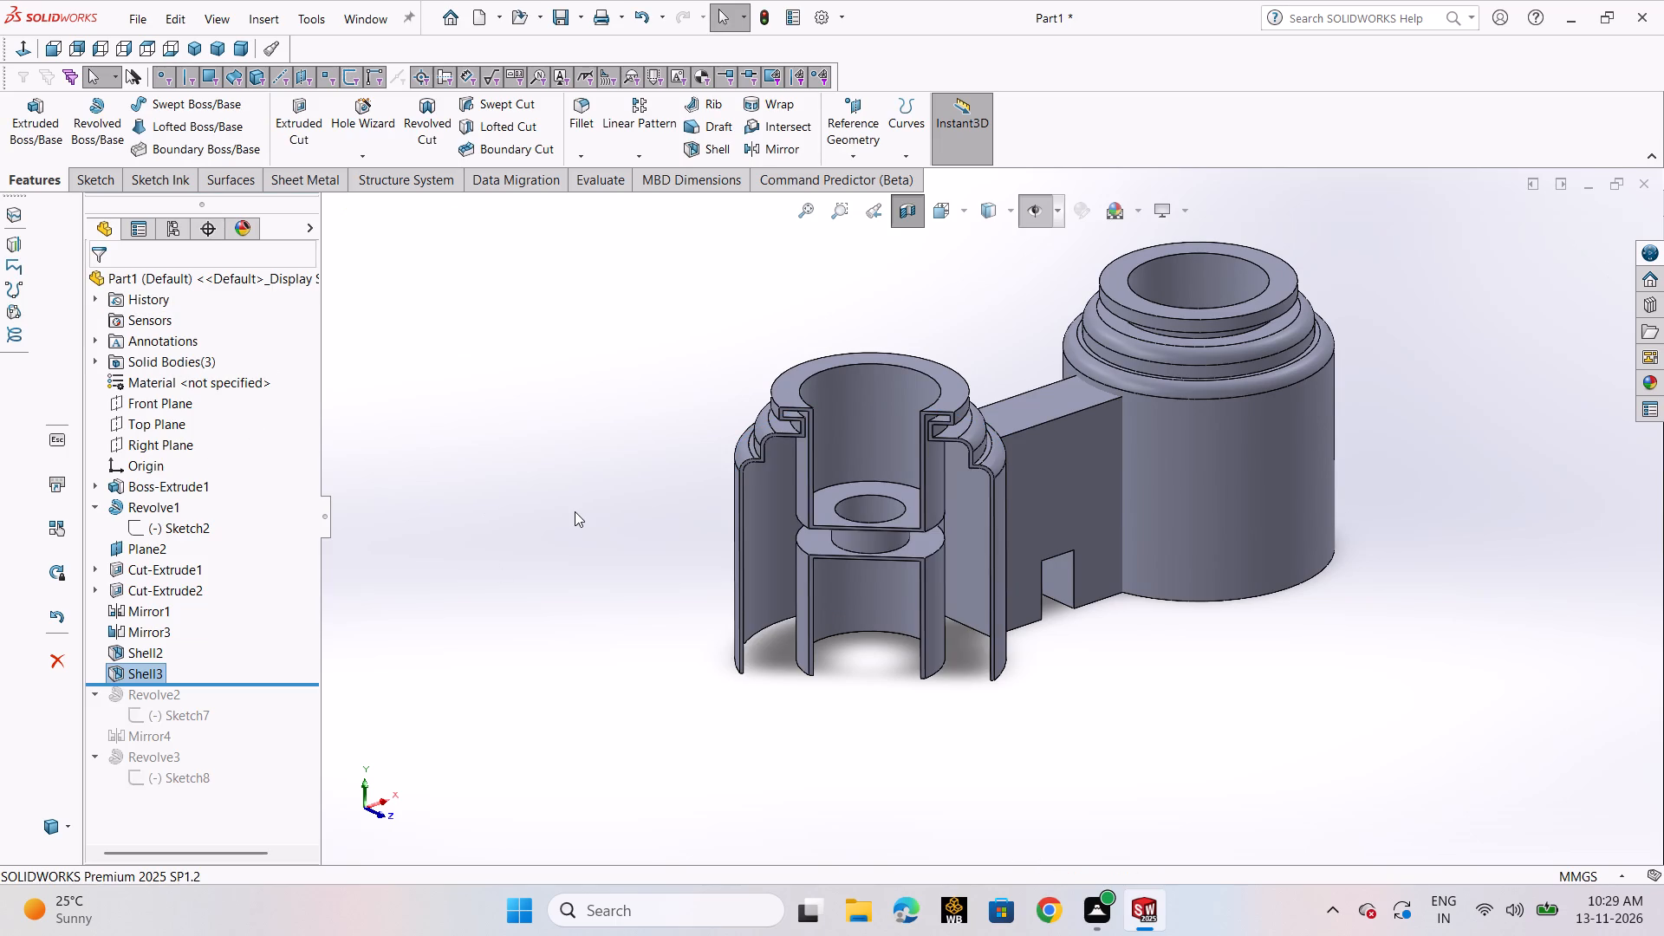
Re-section the left-hand shelled body with the Front Plane rotated to about 278.87 degrees and offset about 22.65 mm.
left_click(901, 218)
left_click(901, 218)
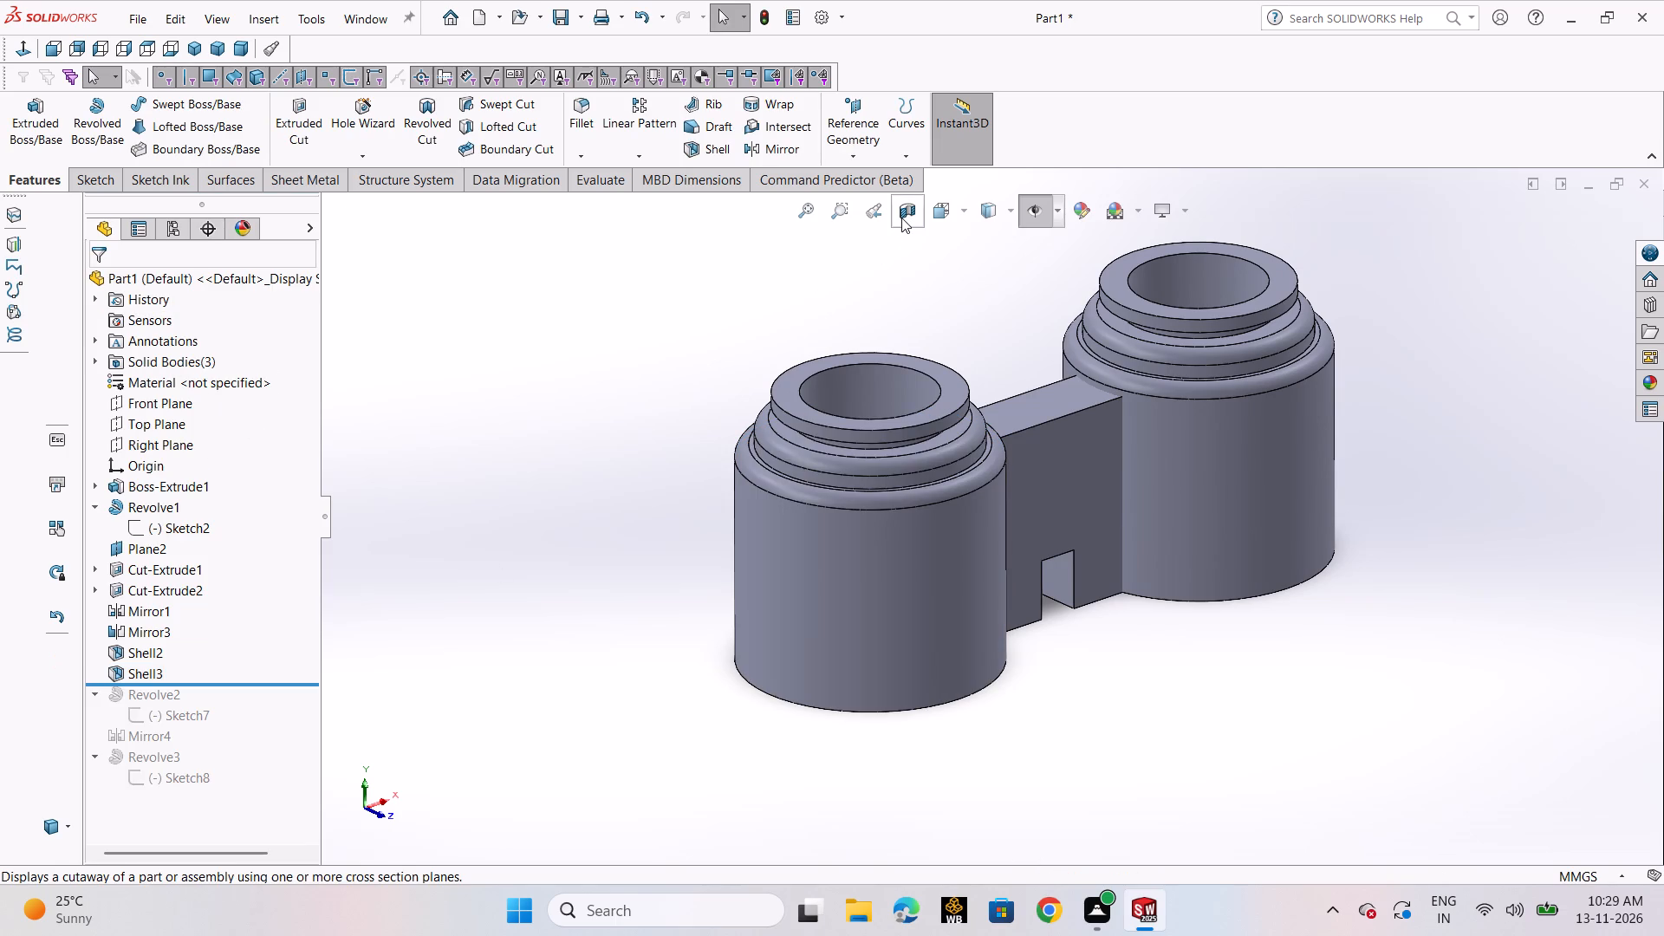
left_click(901, 218)
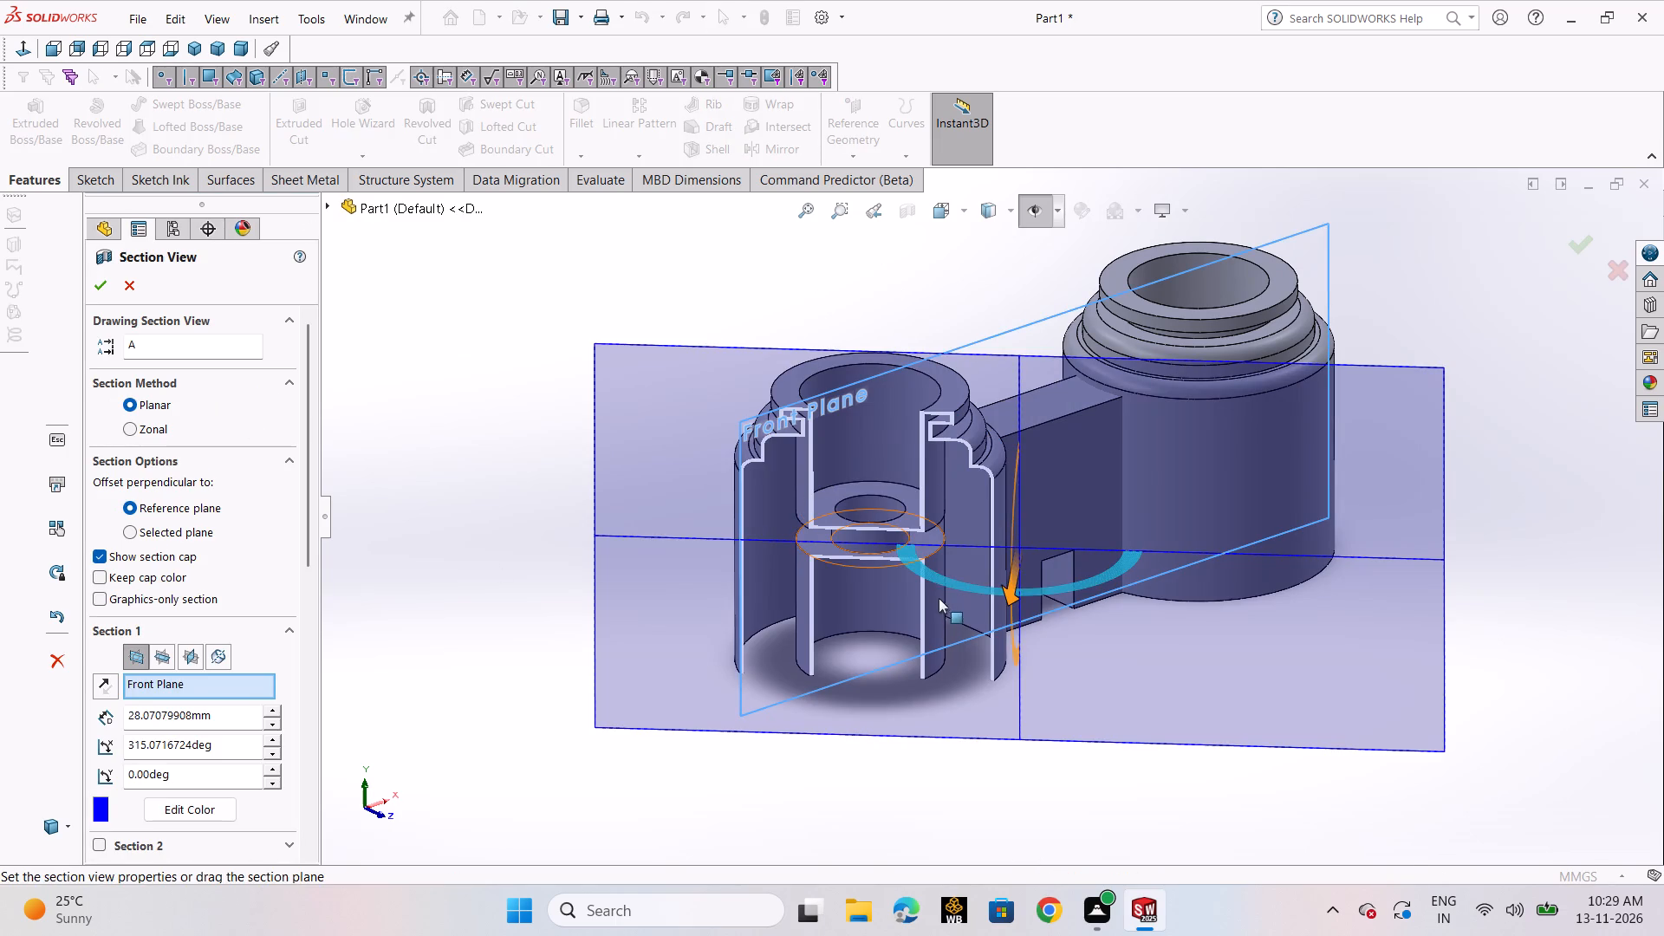
left_click_drag(932, 576, 855, 504)
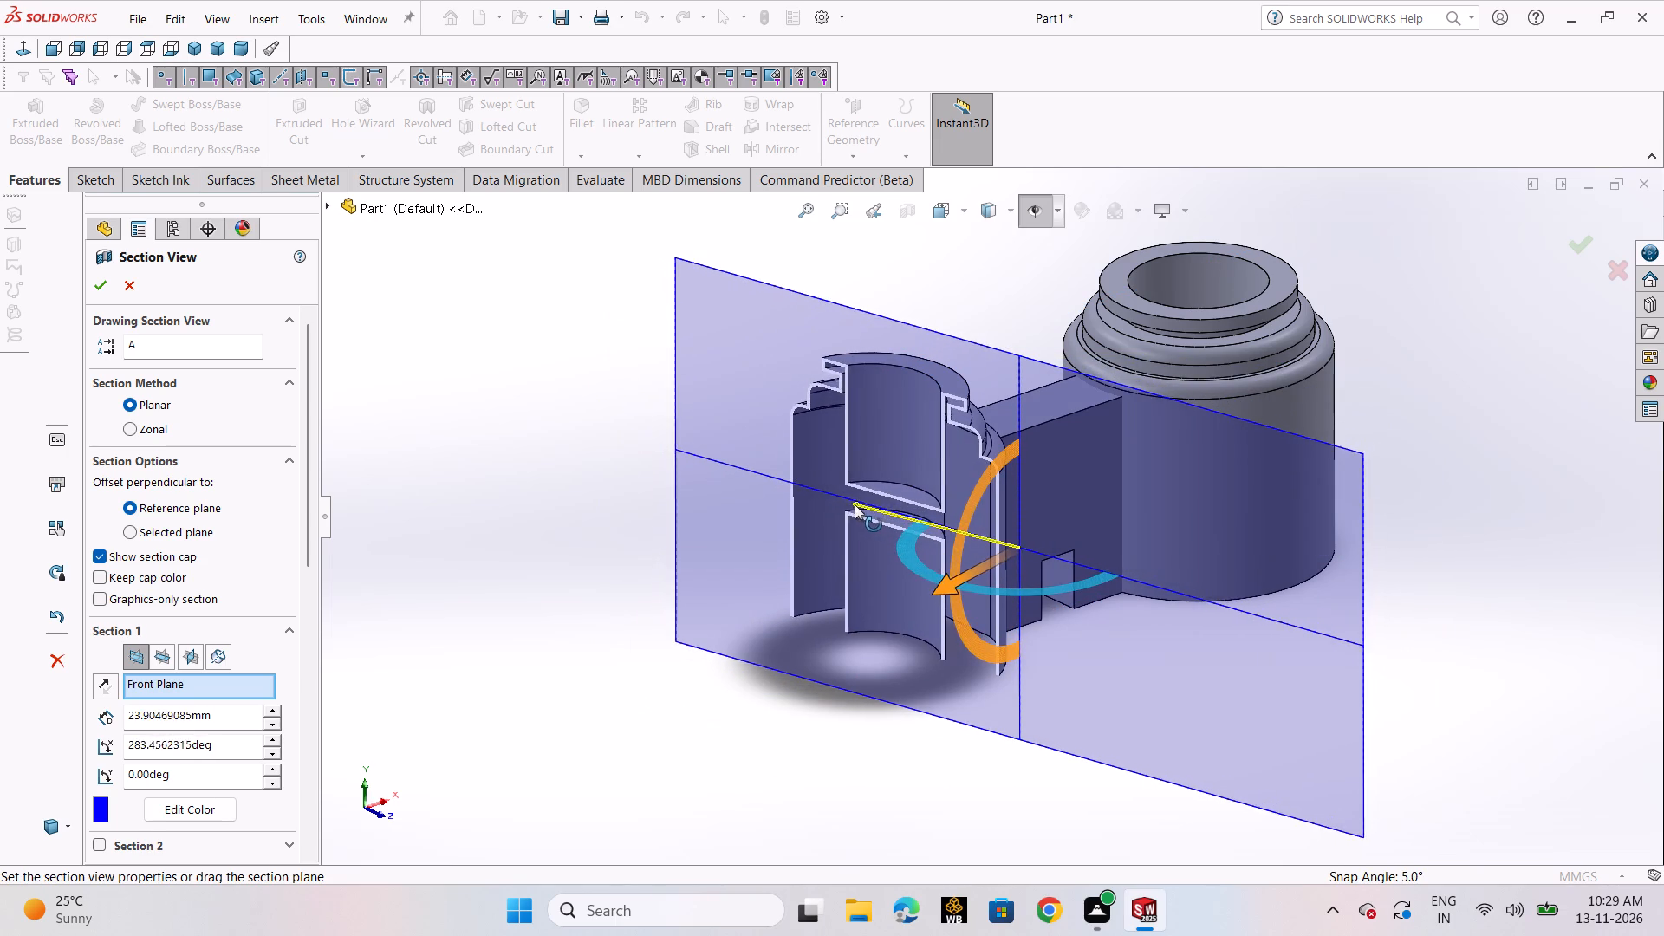
left_click_drag(855, 504, 847, 488)
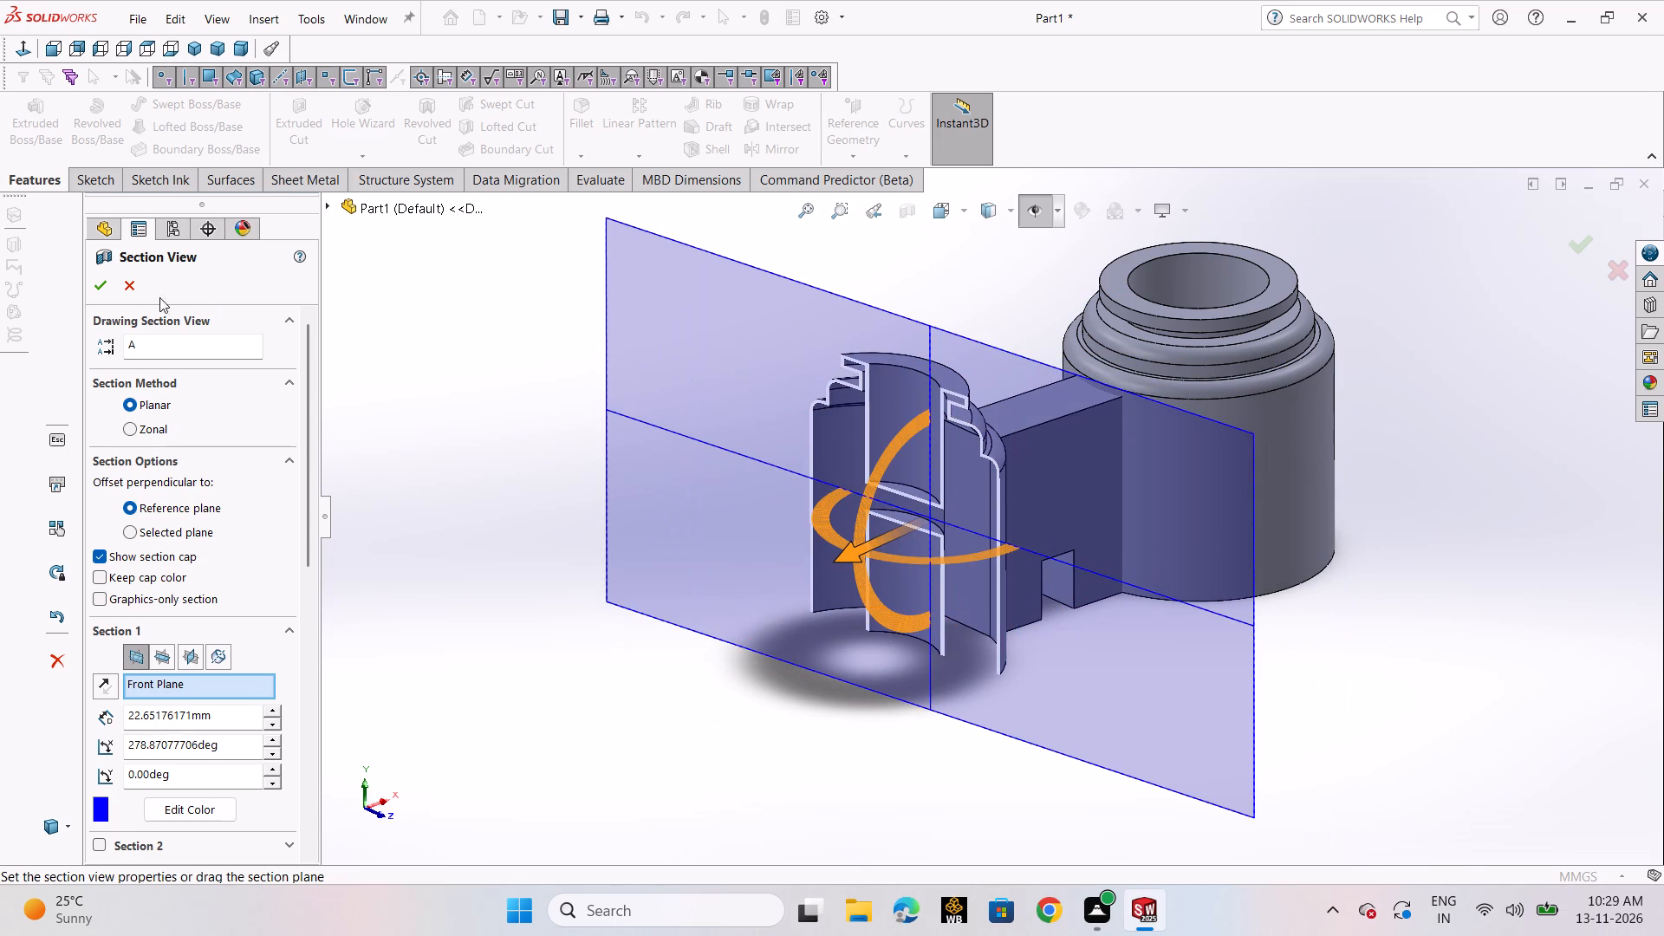
left_click(105, 288)
left_click(561, 436)
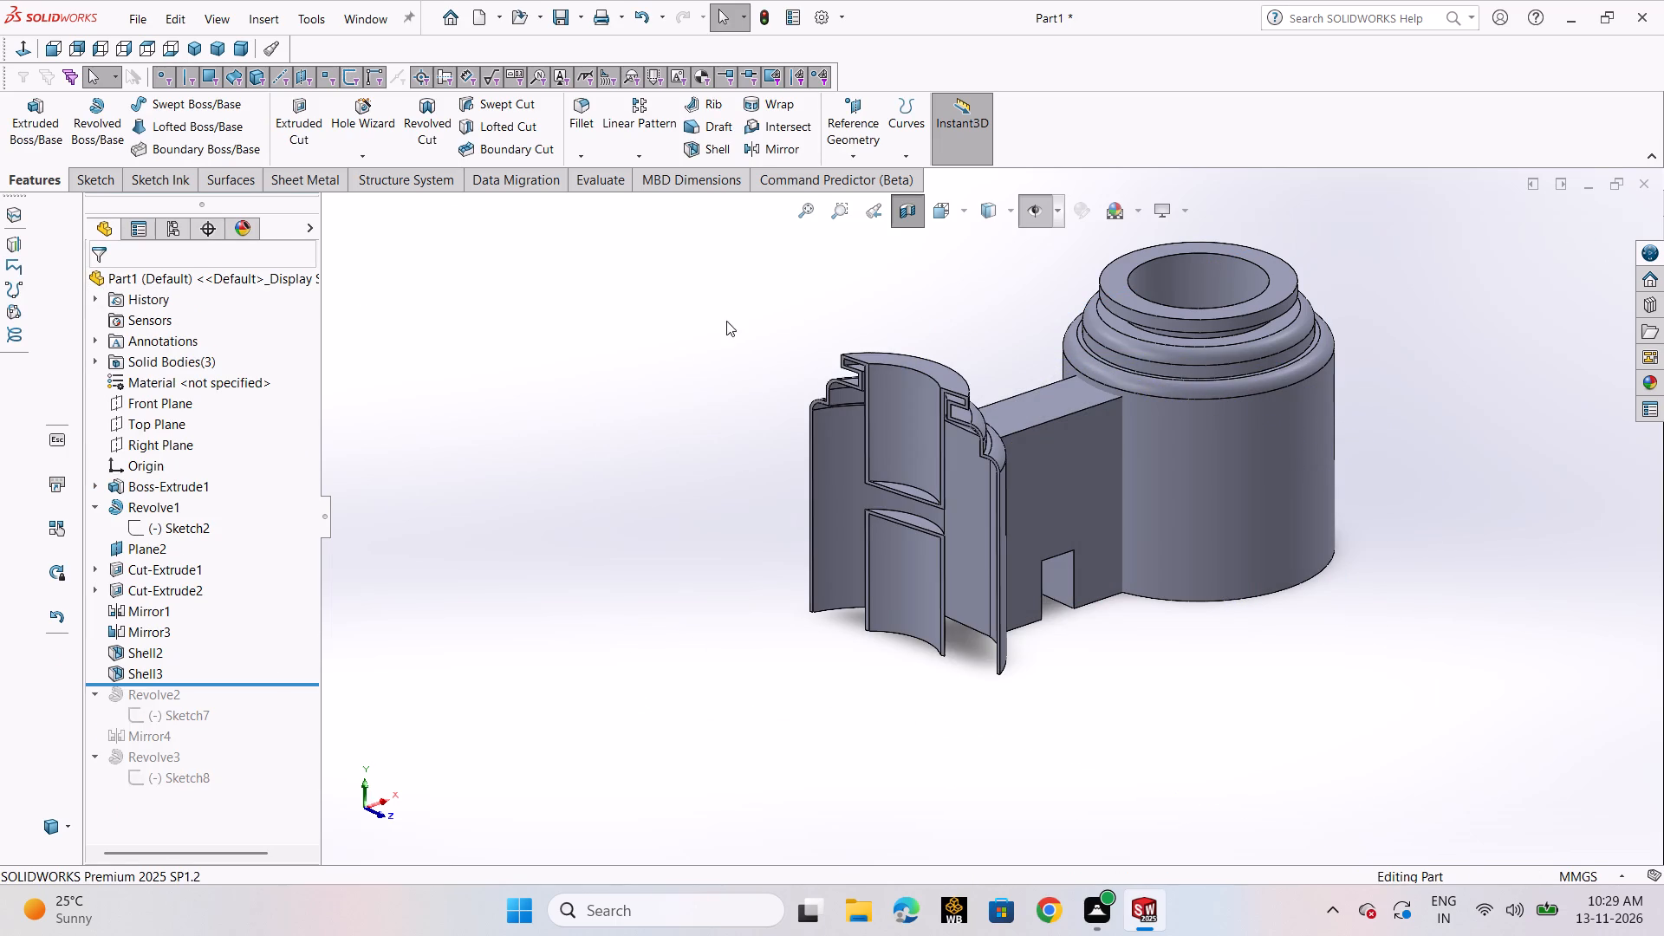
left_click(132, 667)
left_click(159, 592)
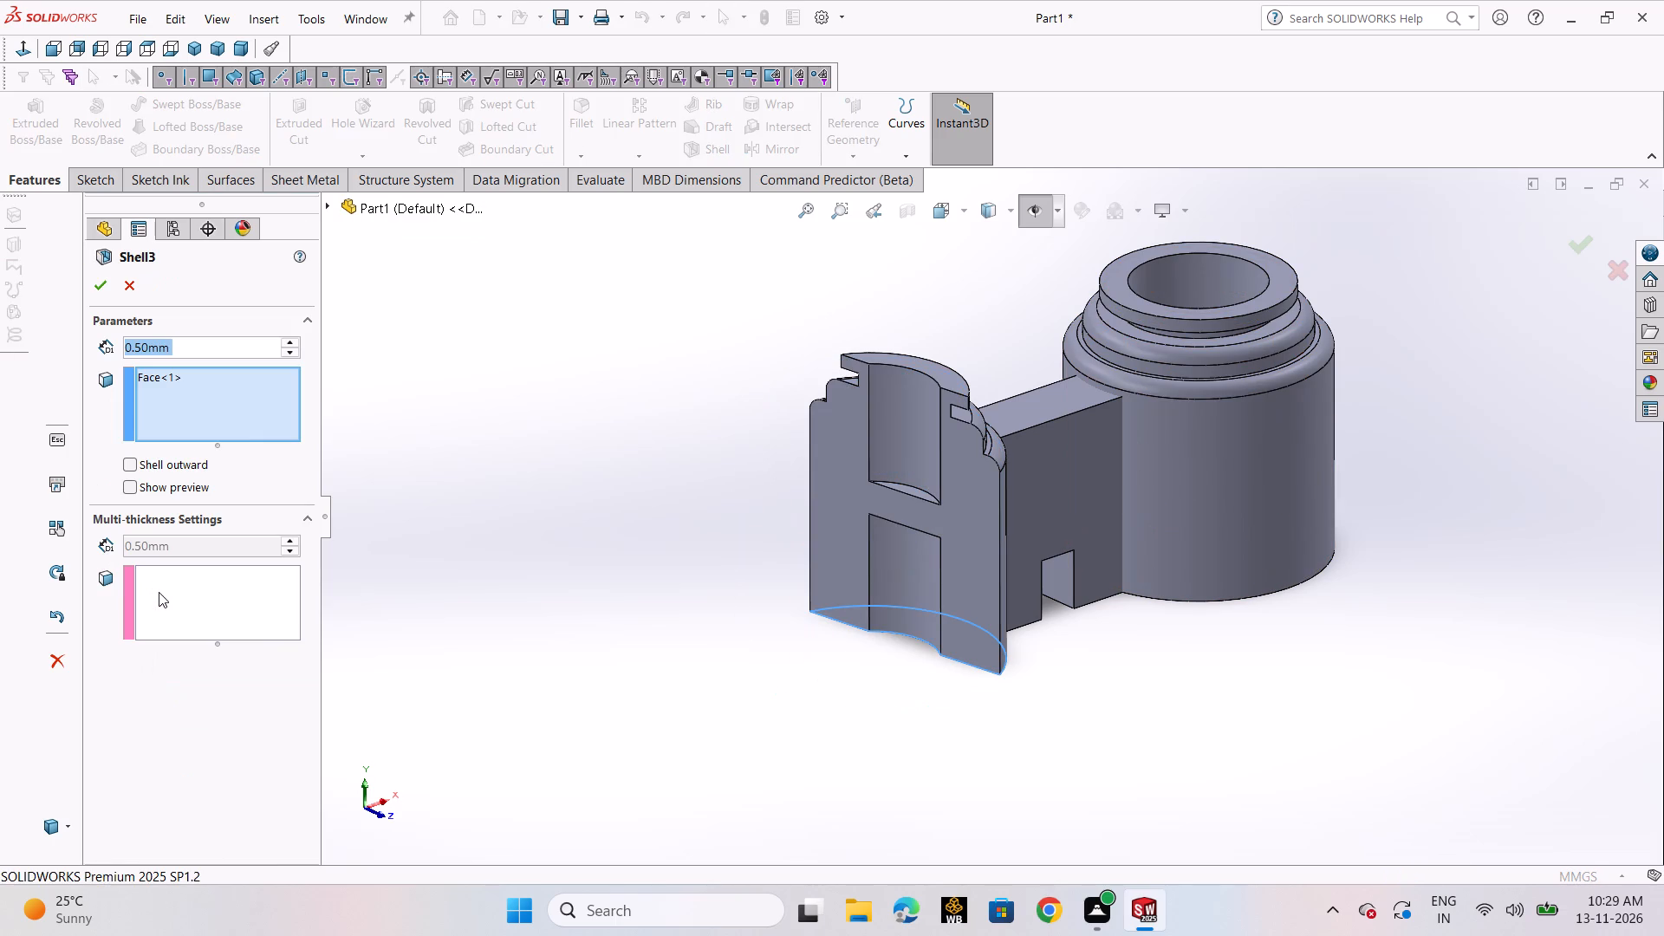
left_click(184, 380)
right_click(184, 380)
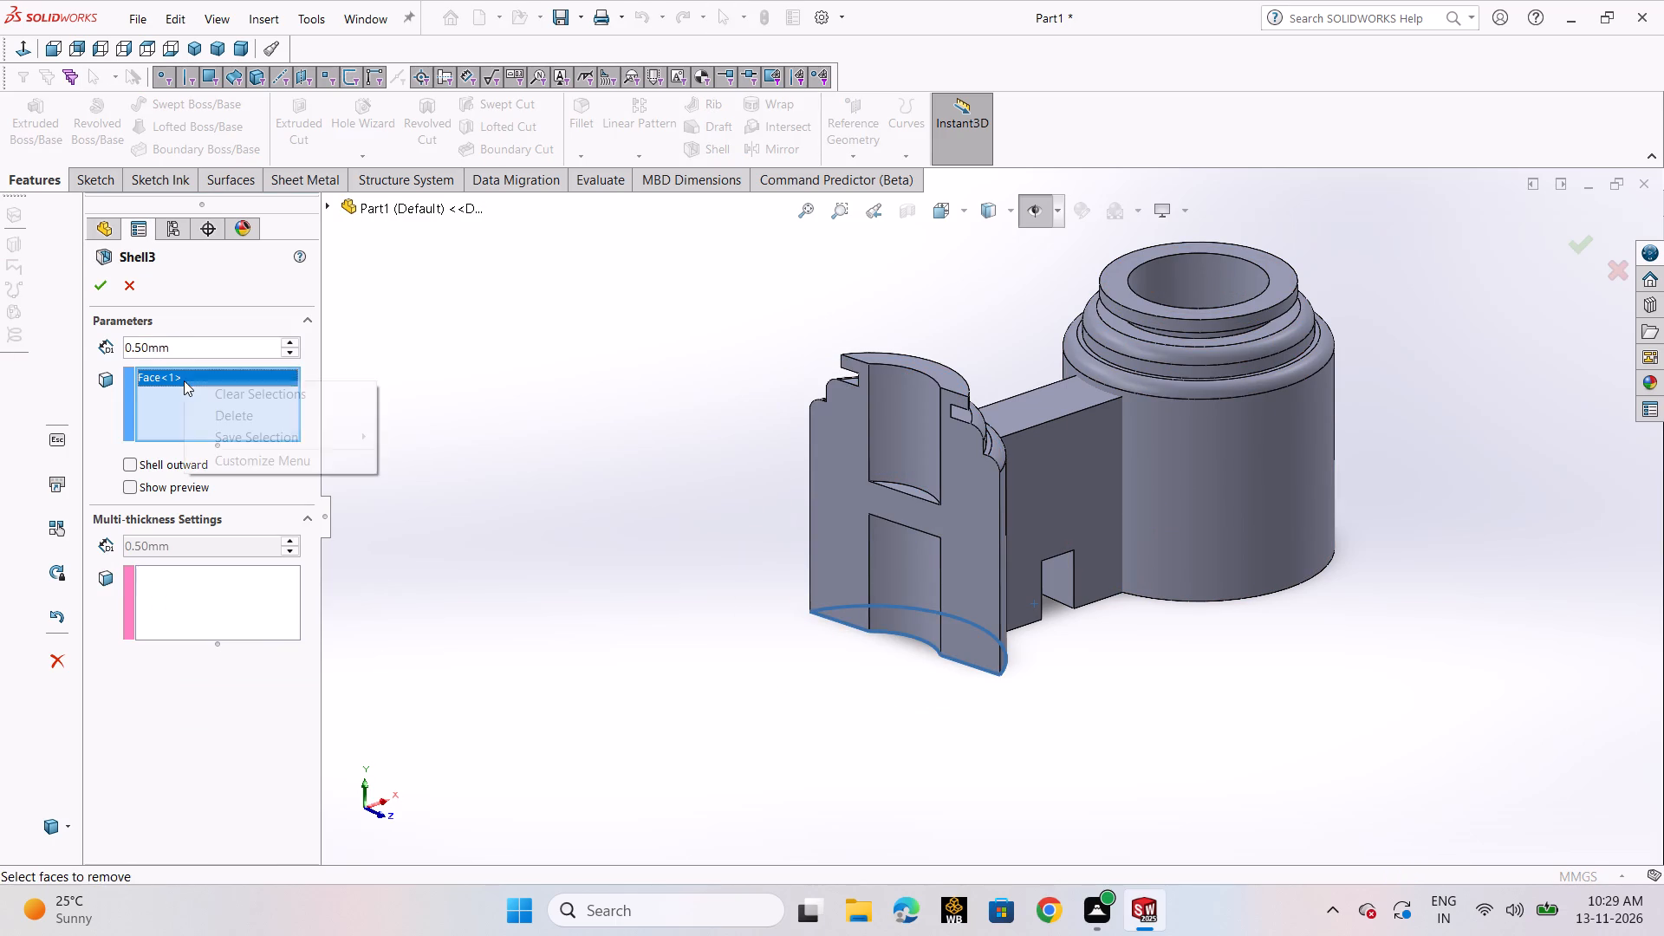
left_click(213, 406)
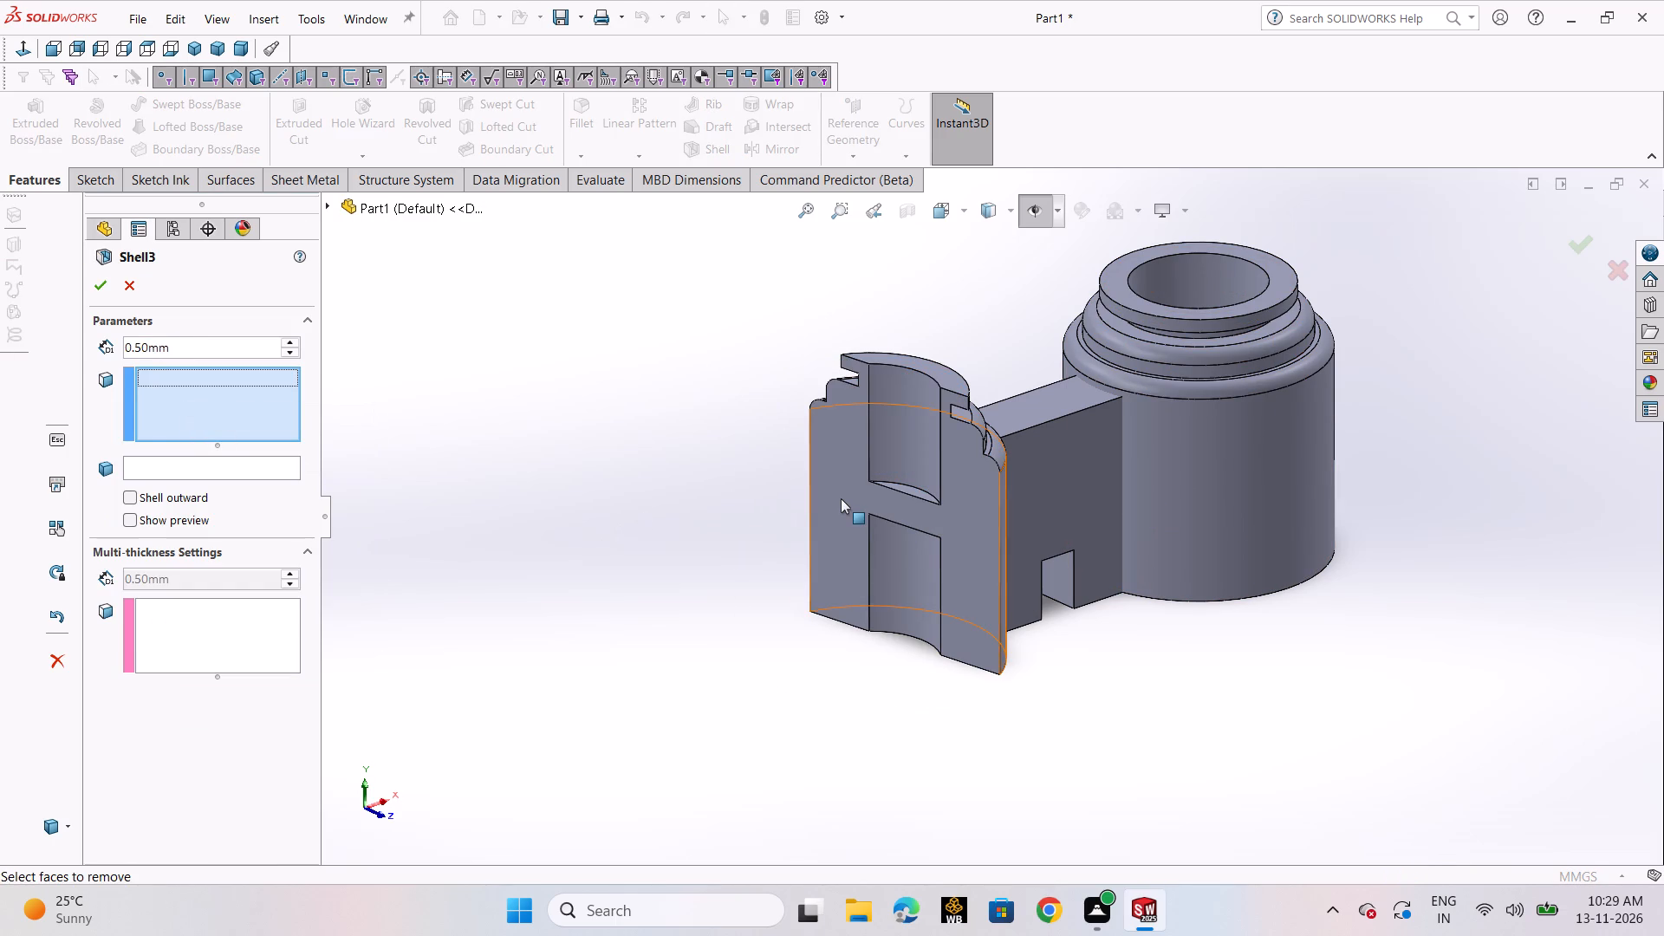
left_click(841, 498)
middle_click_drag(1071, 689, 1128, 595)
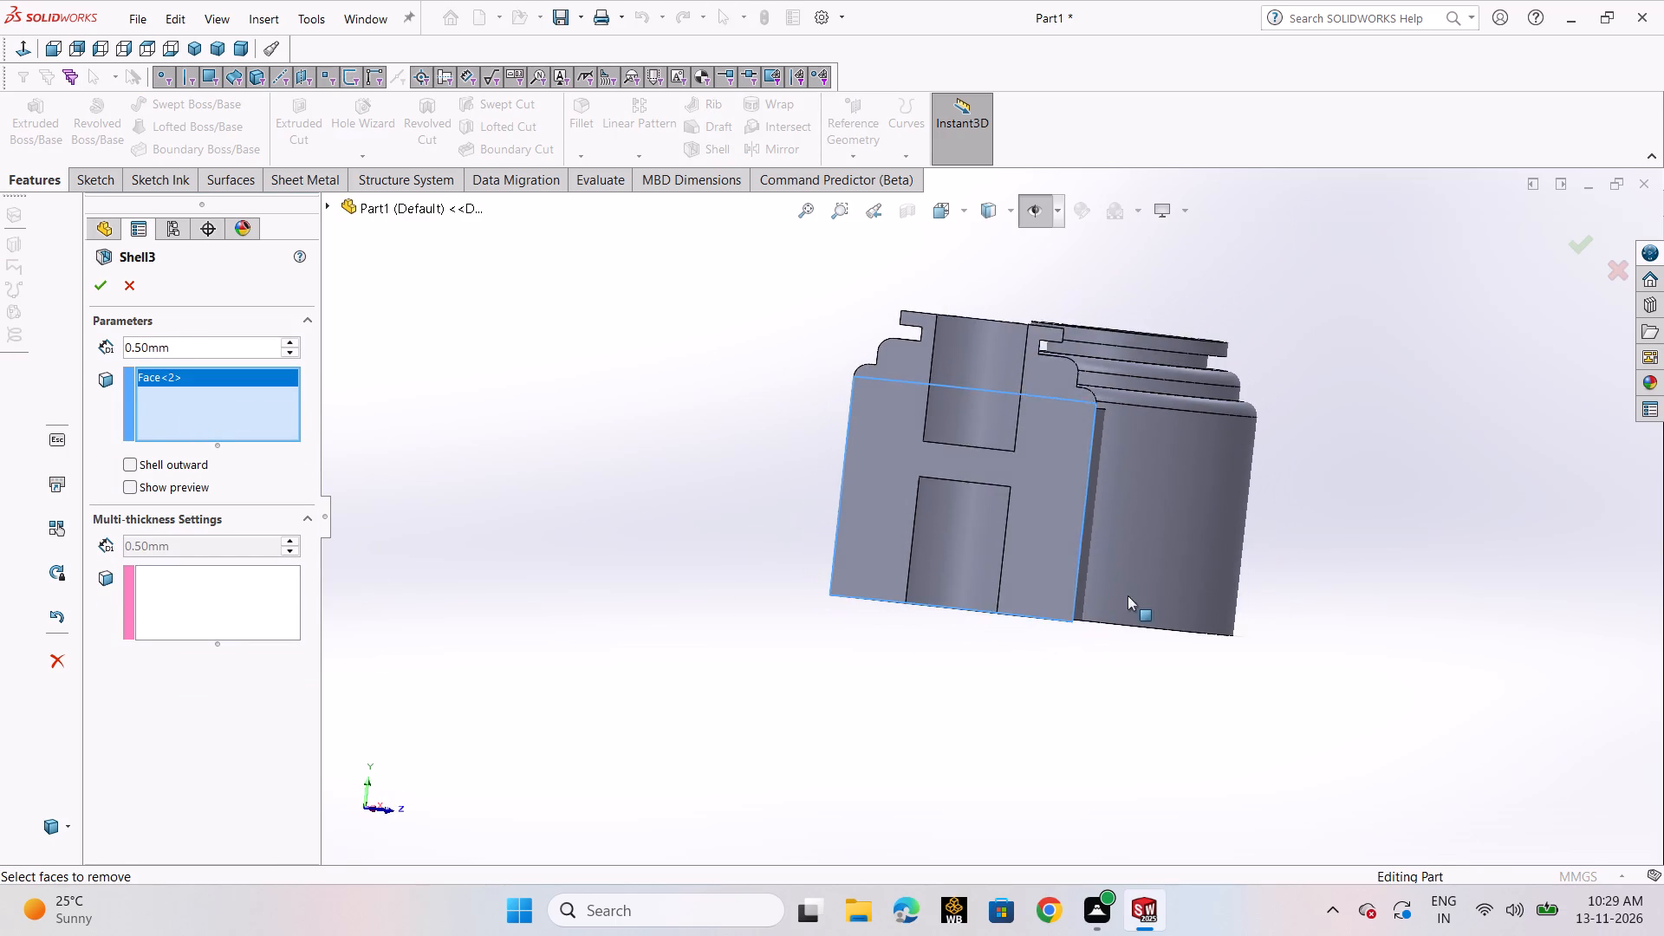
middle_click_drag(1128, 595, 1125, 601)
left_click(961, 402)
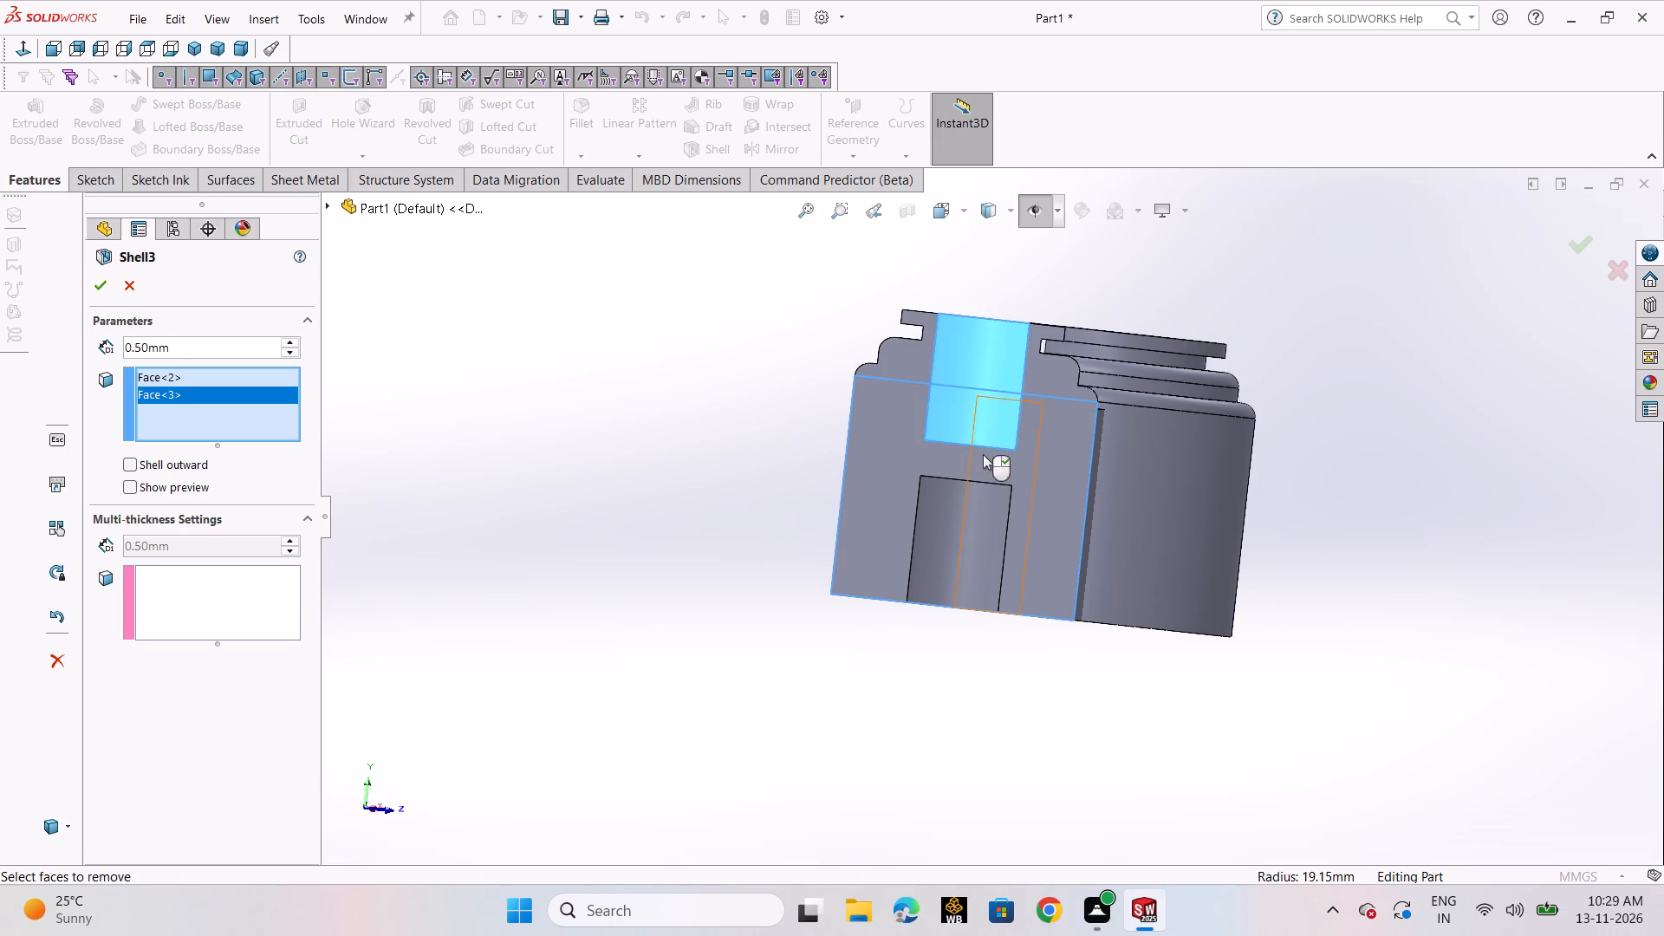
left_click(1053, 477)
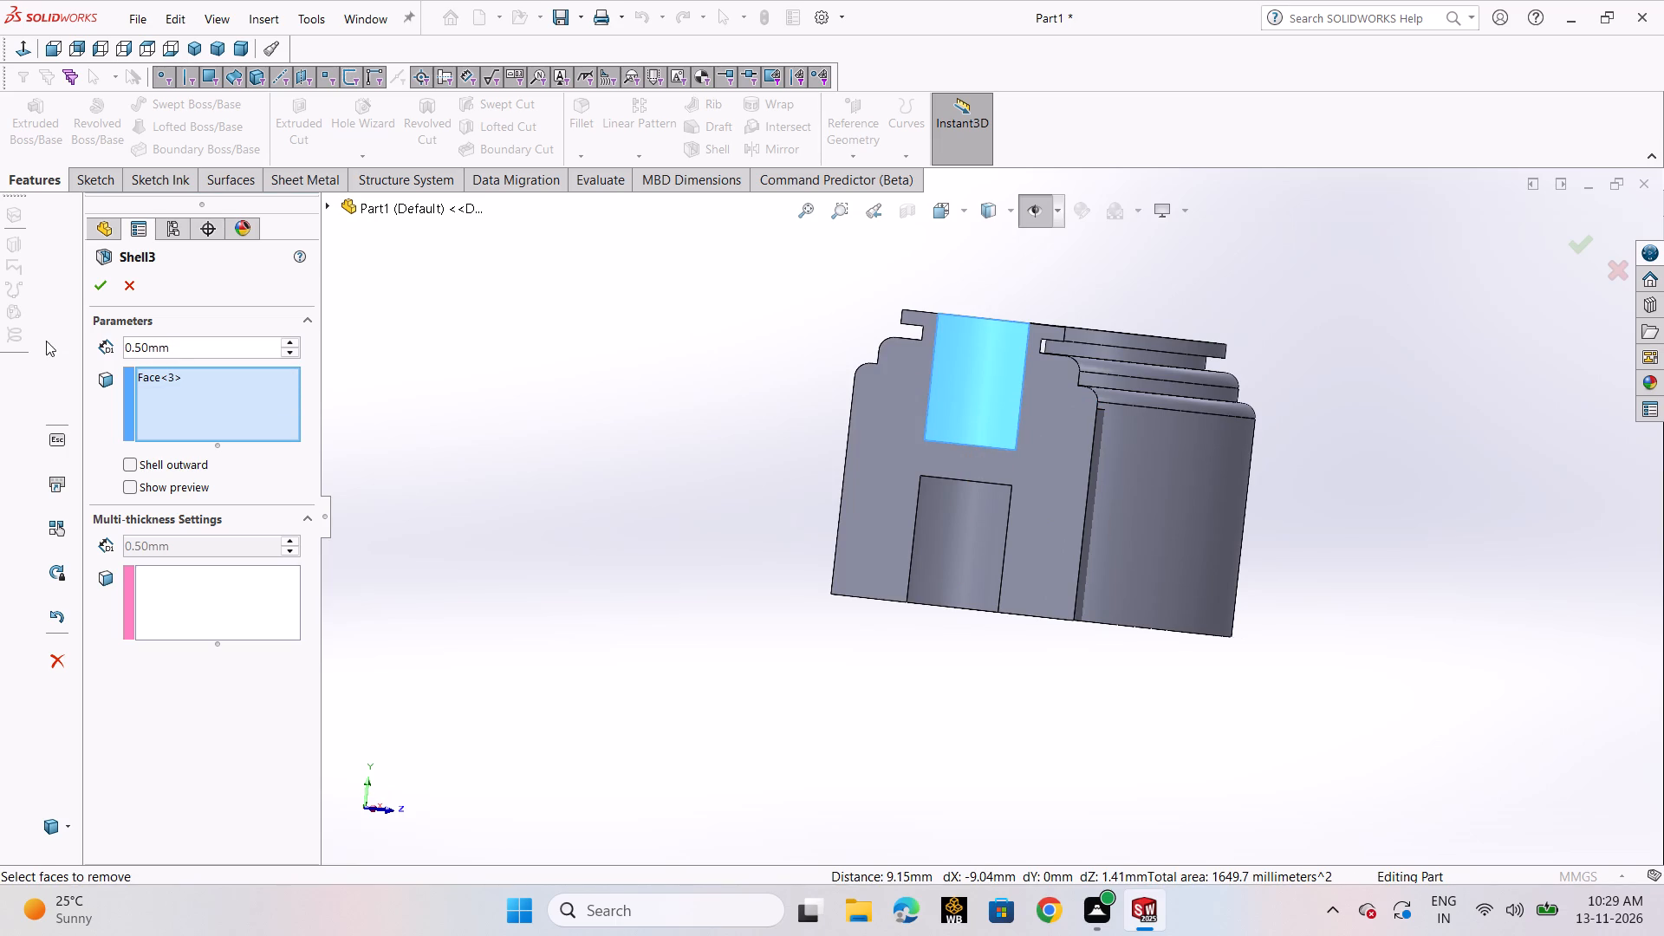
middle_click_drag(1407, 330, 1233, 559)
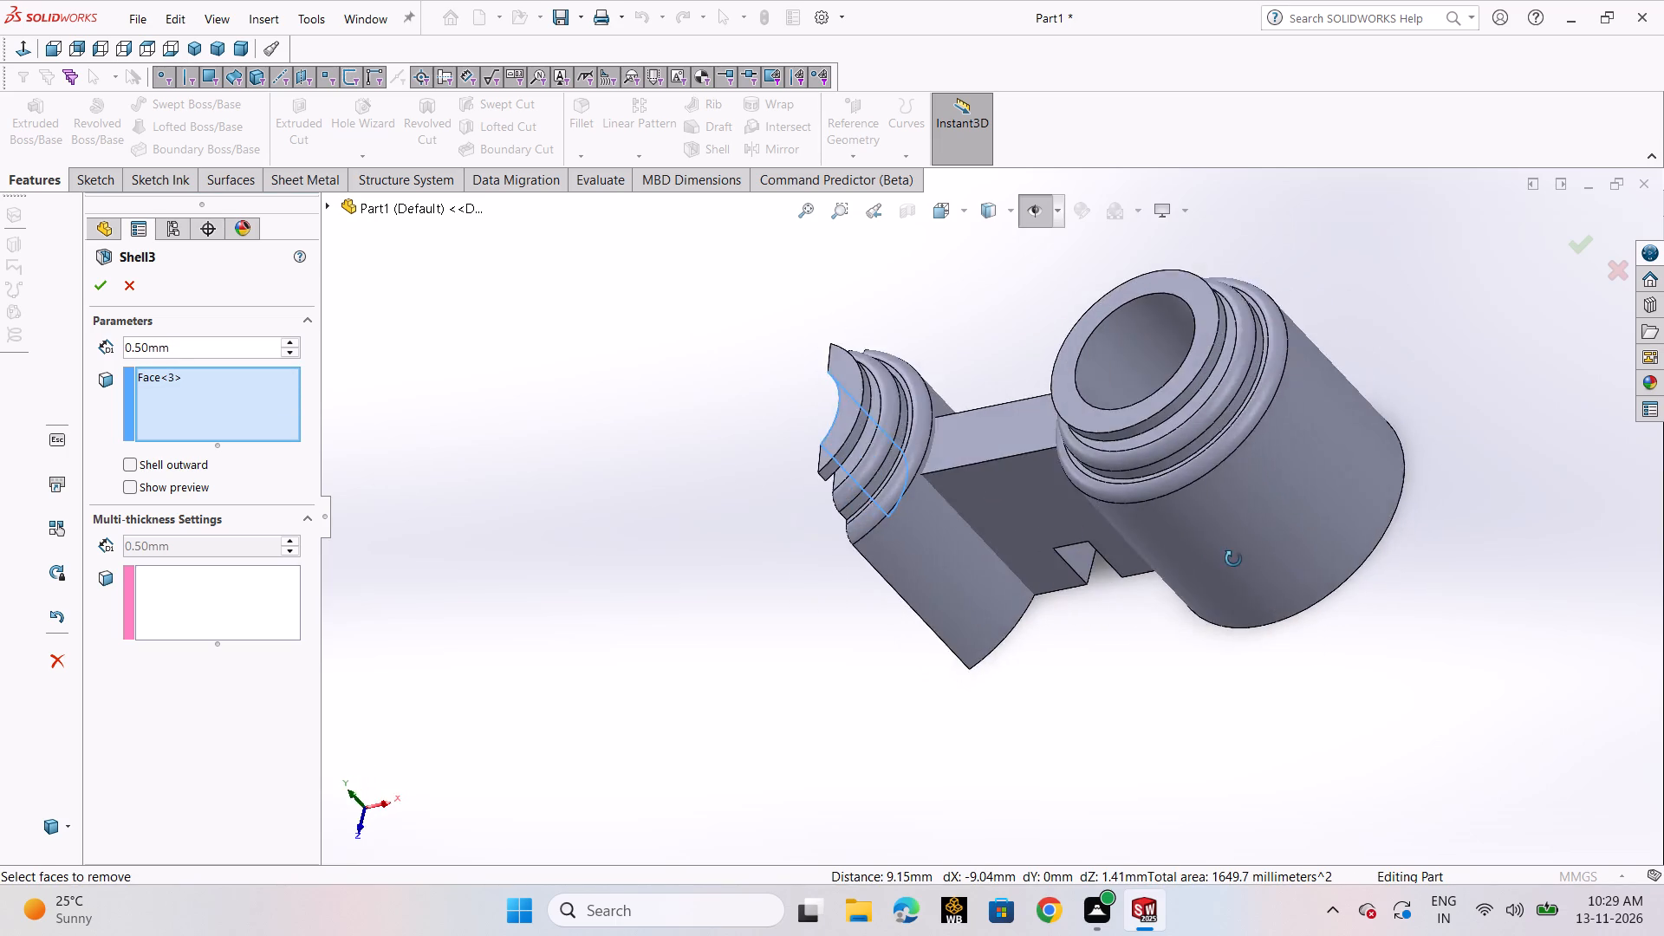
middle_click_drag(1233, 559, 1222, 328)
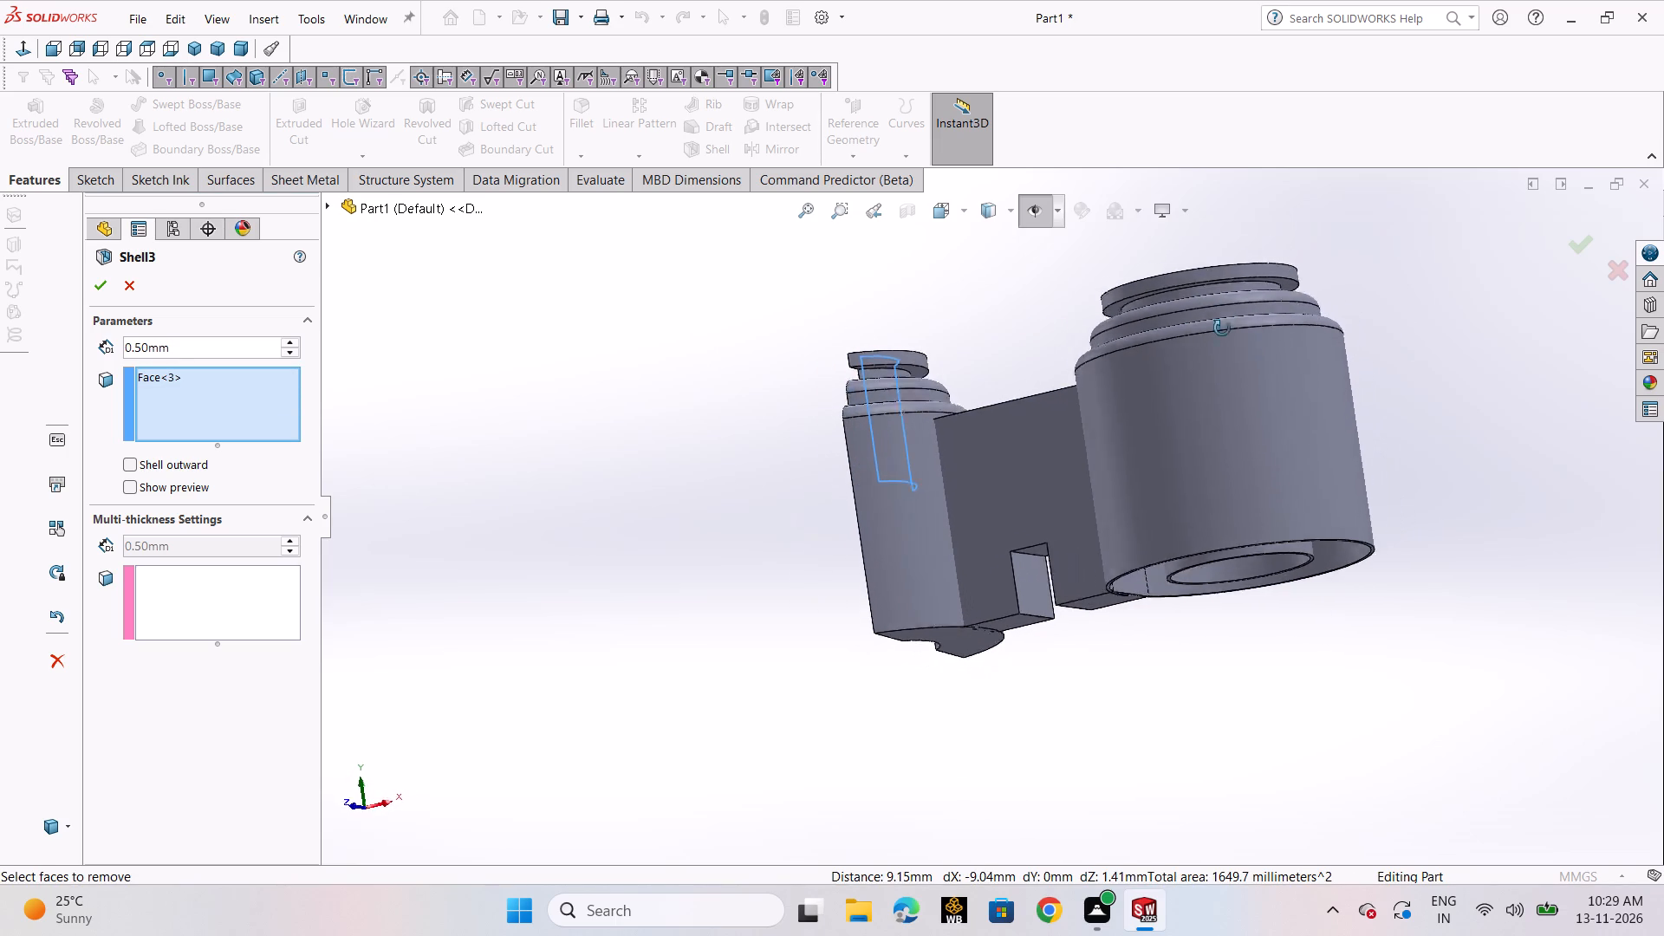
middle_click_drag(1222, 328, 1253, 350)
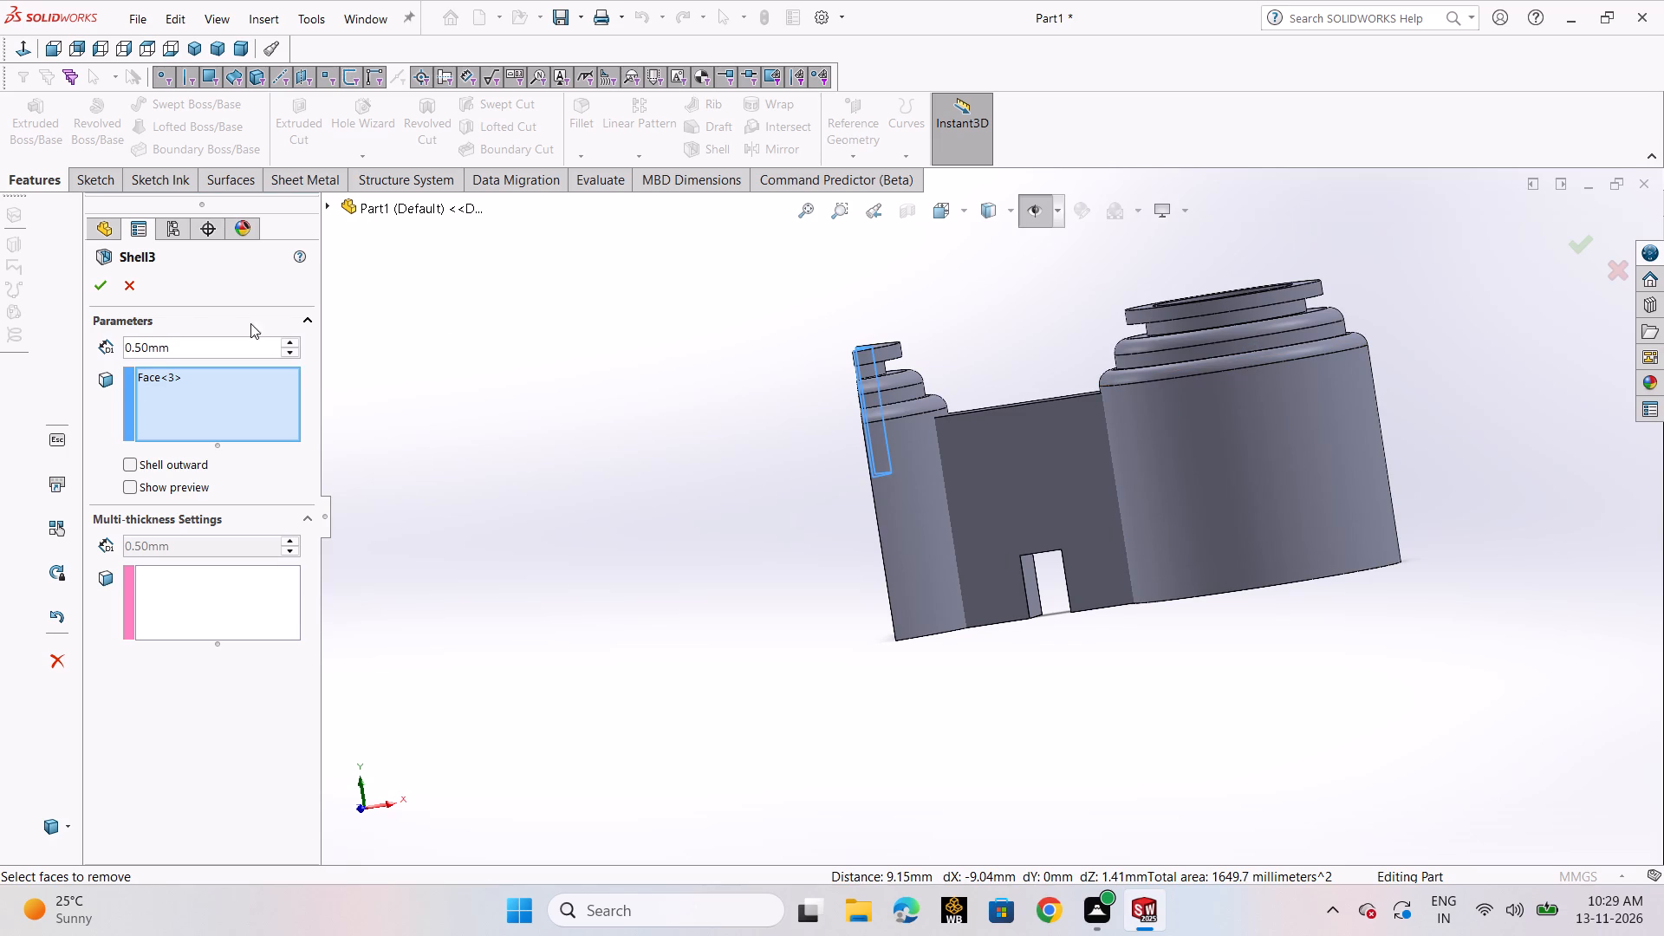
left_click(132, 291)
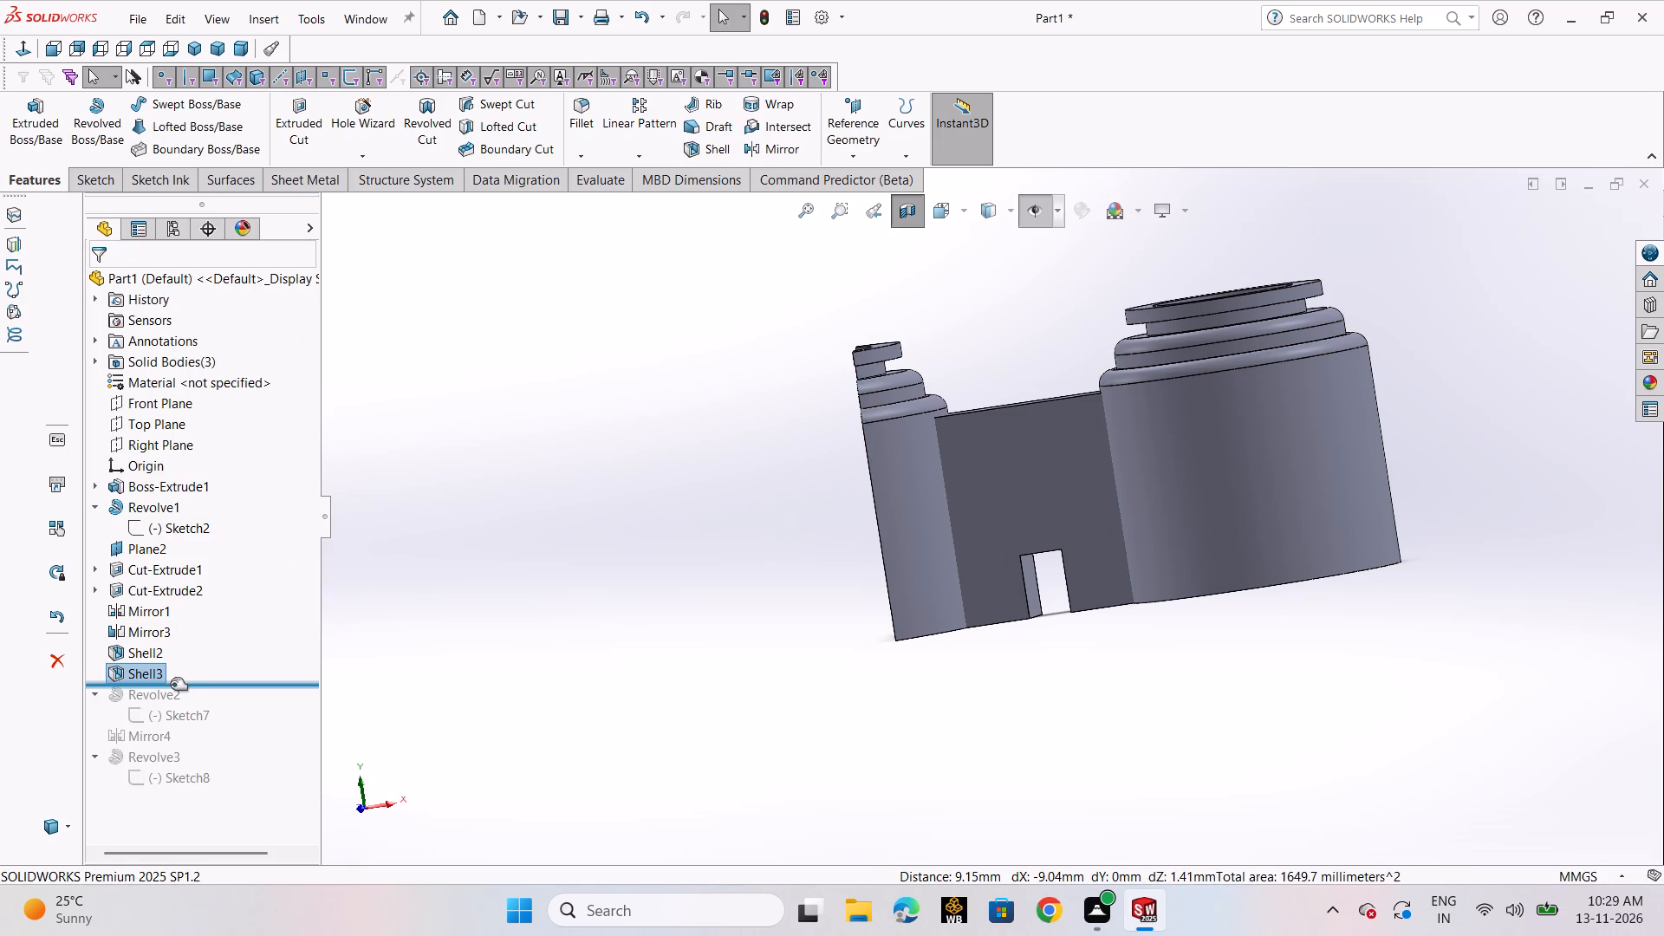
Turn off the section view and delete the shell features from both bored bodies, Shell3 and Shell2.
left_click(907, 218)
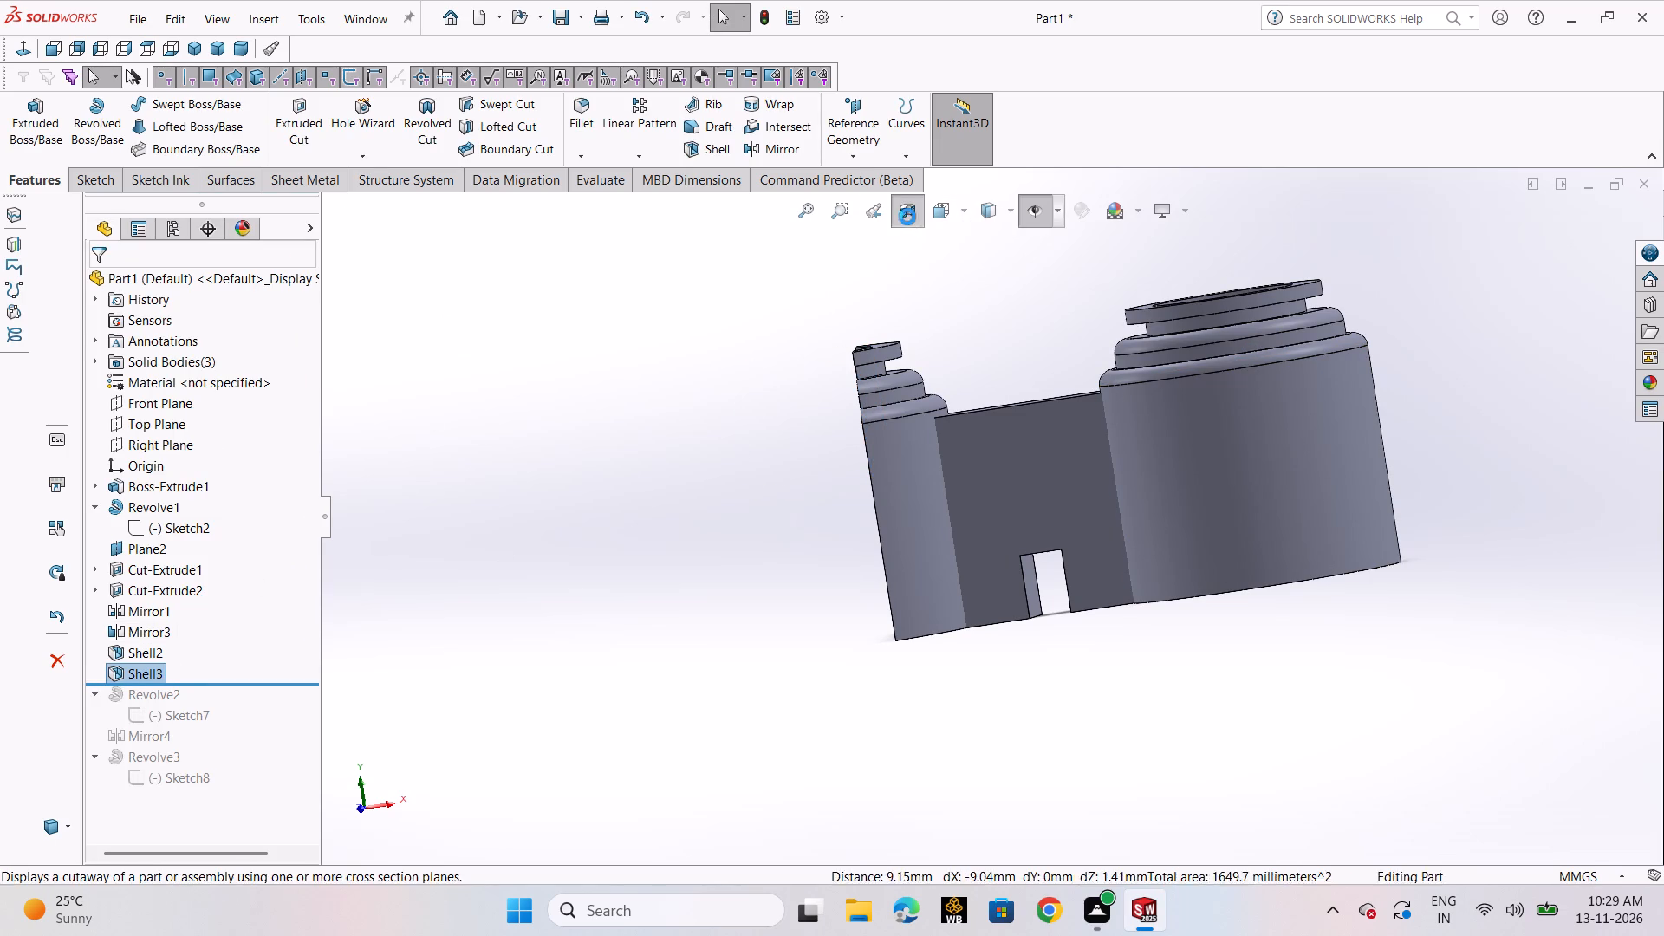
left_click(153, 677)
key("Delete")
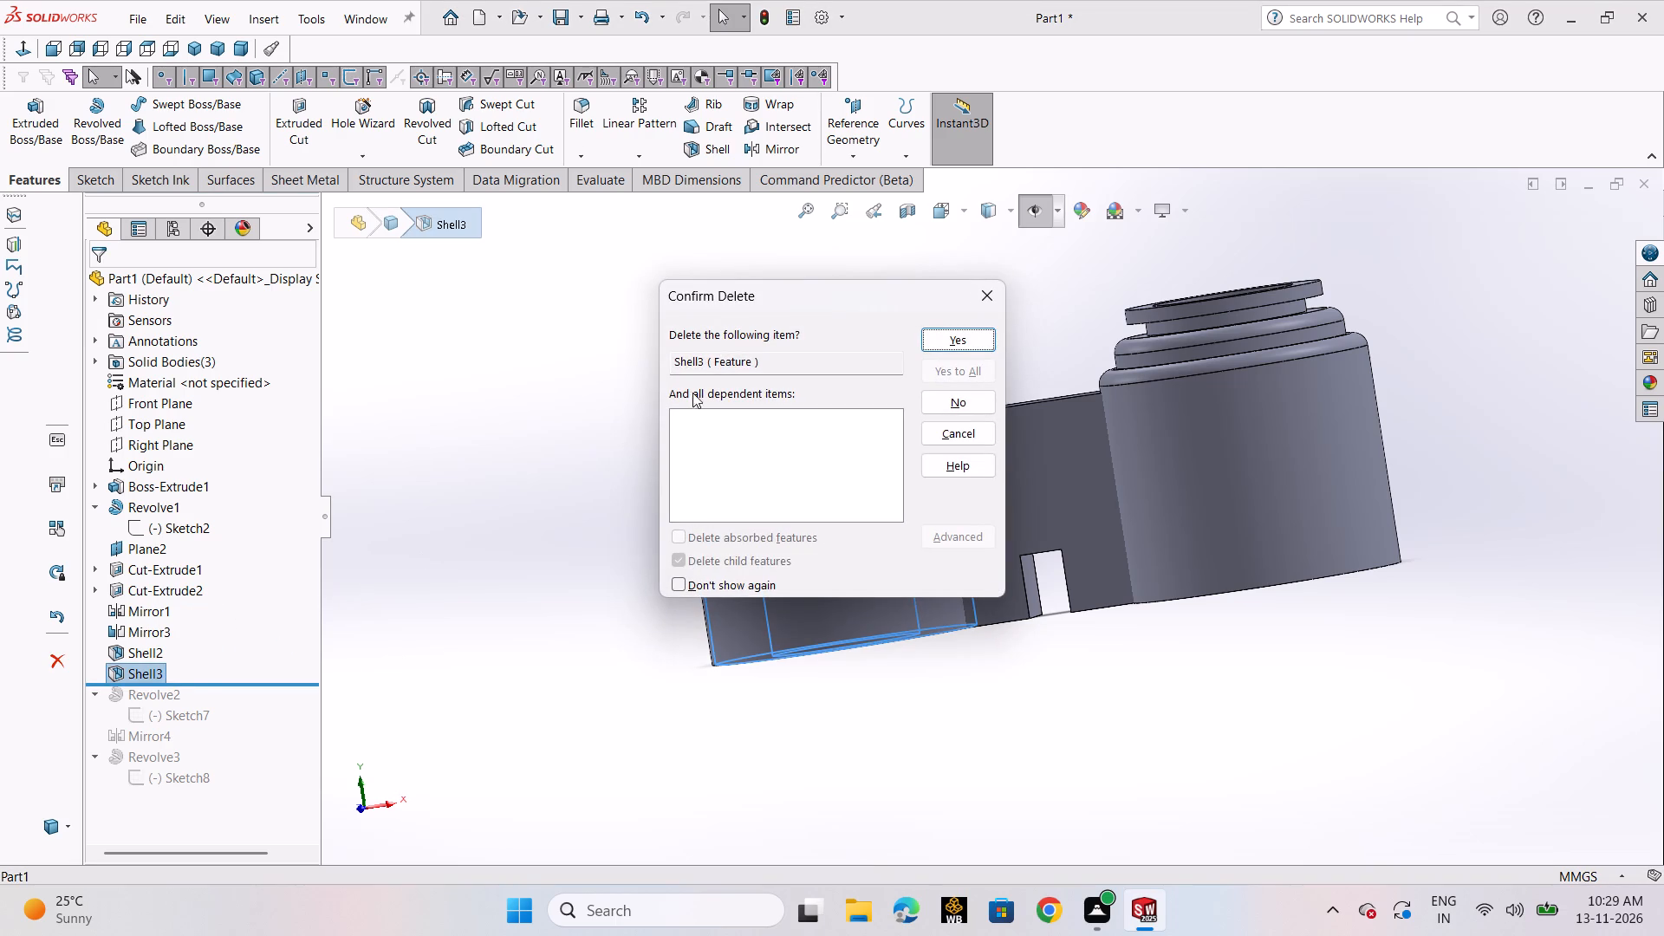
left_click(947, 344)
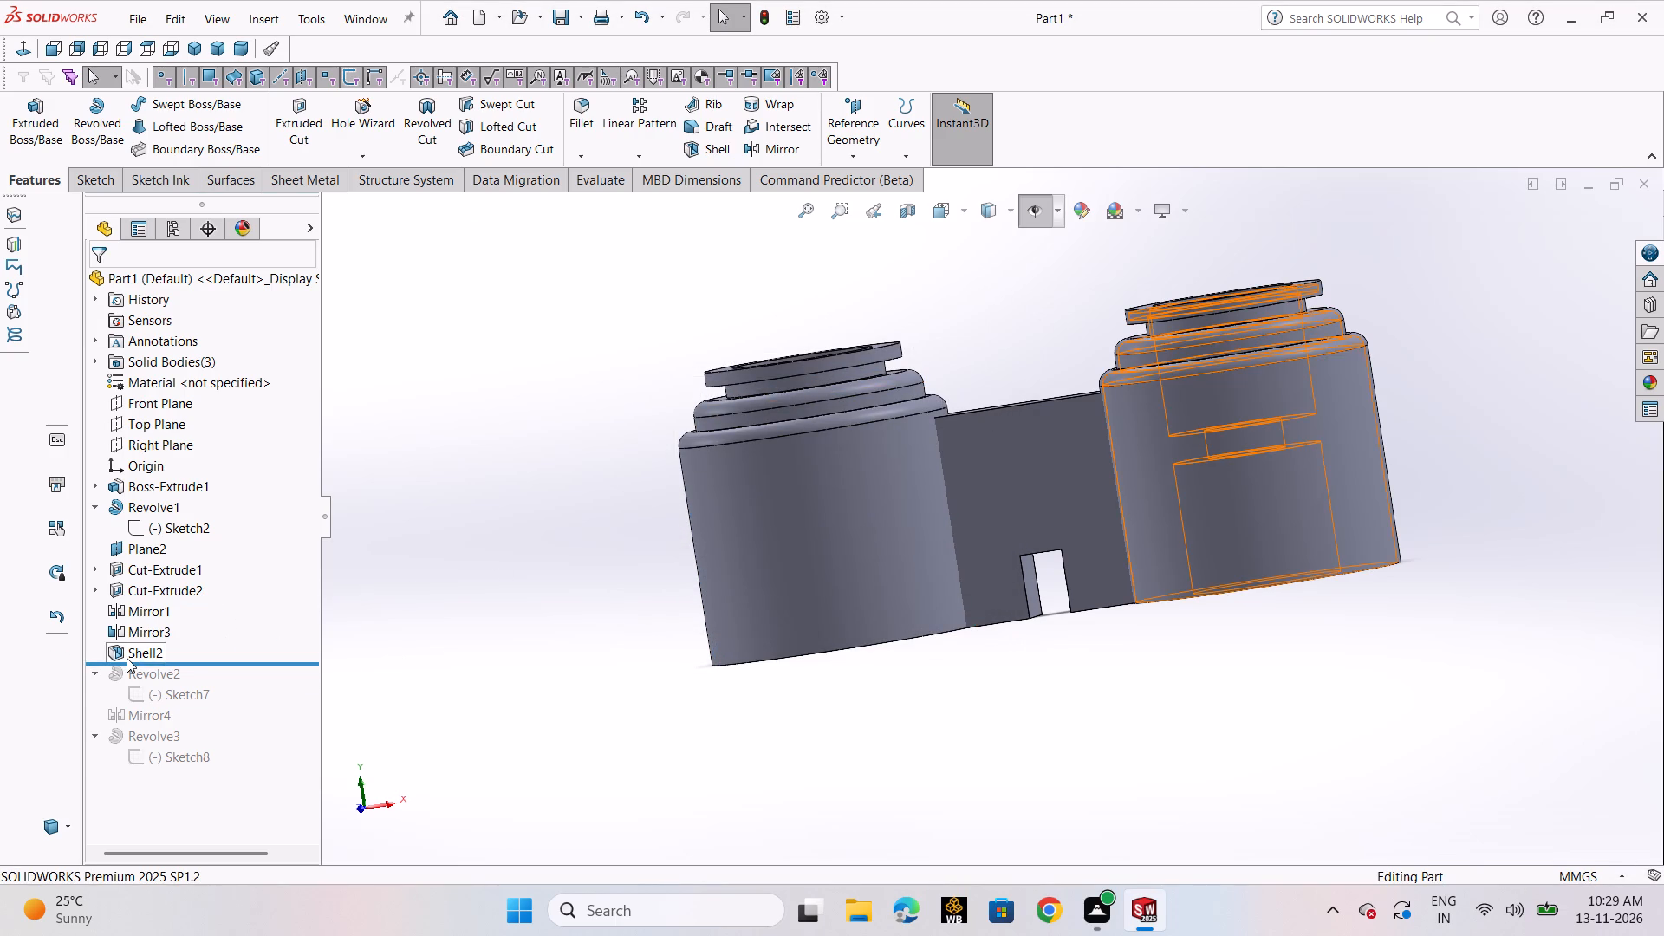
left_click(127, 658)
key("Delete")
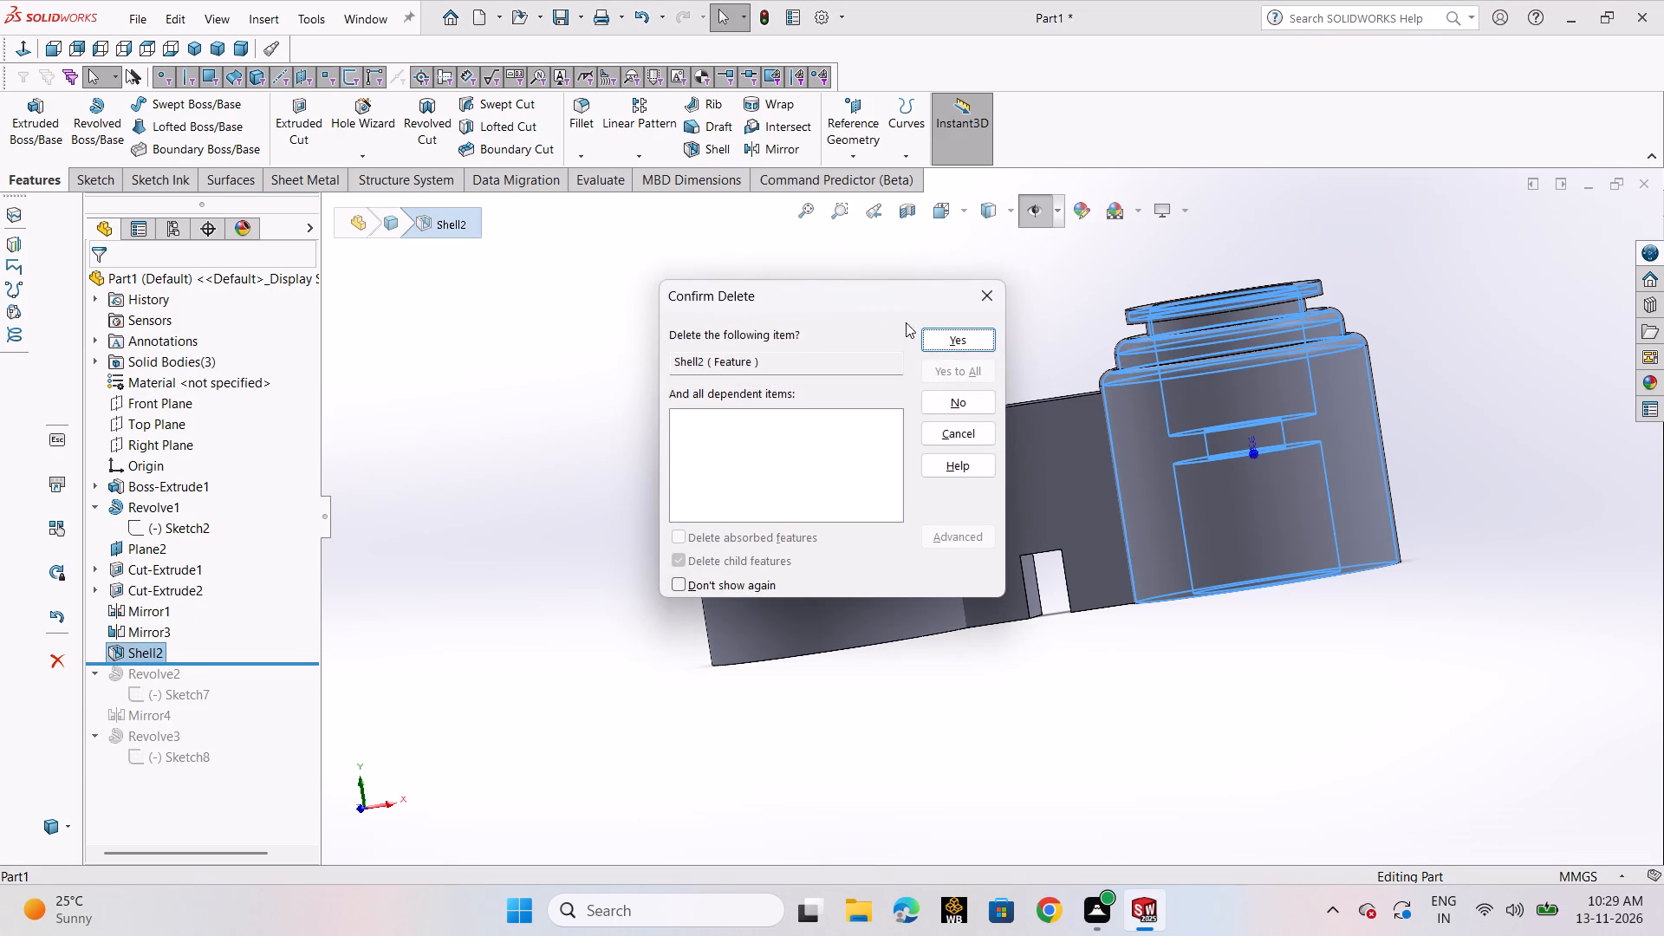
left_click(961, 341)
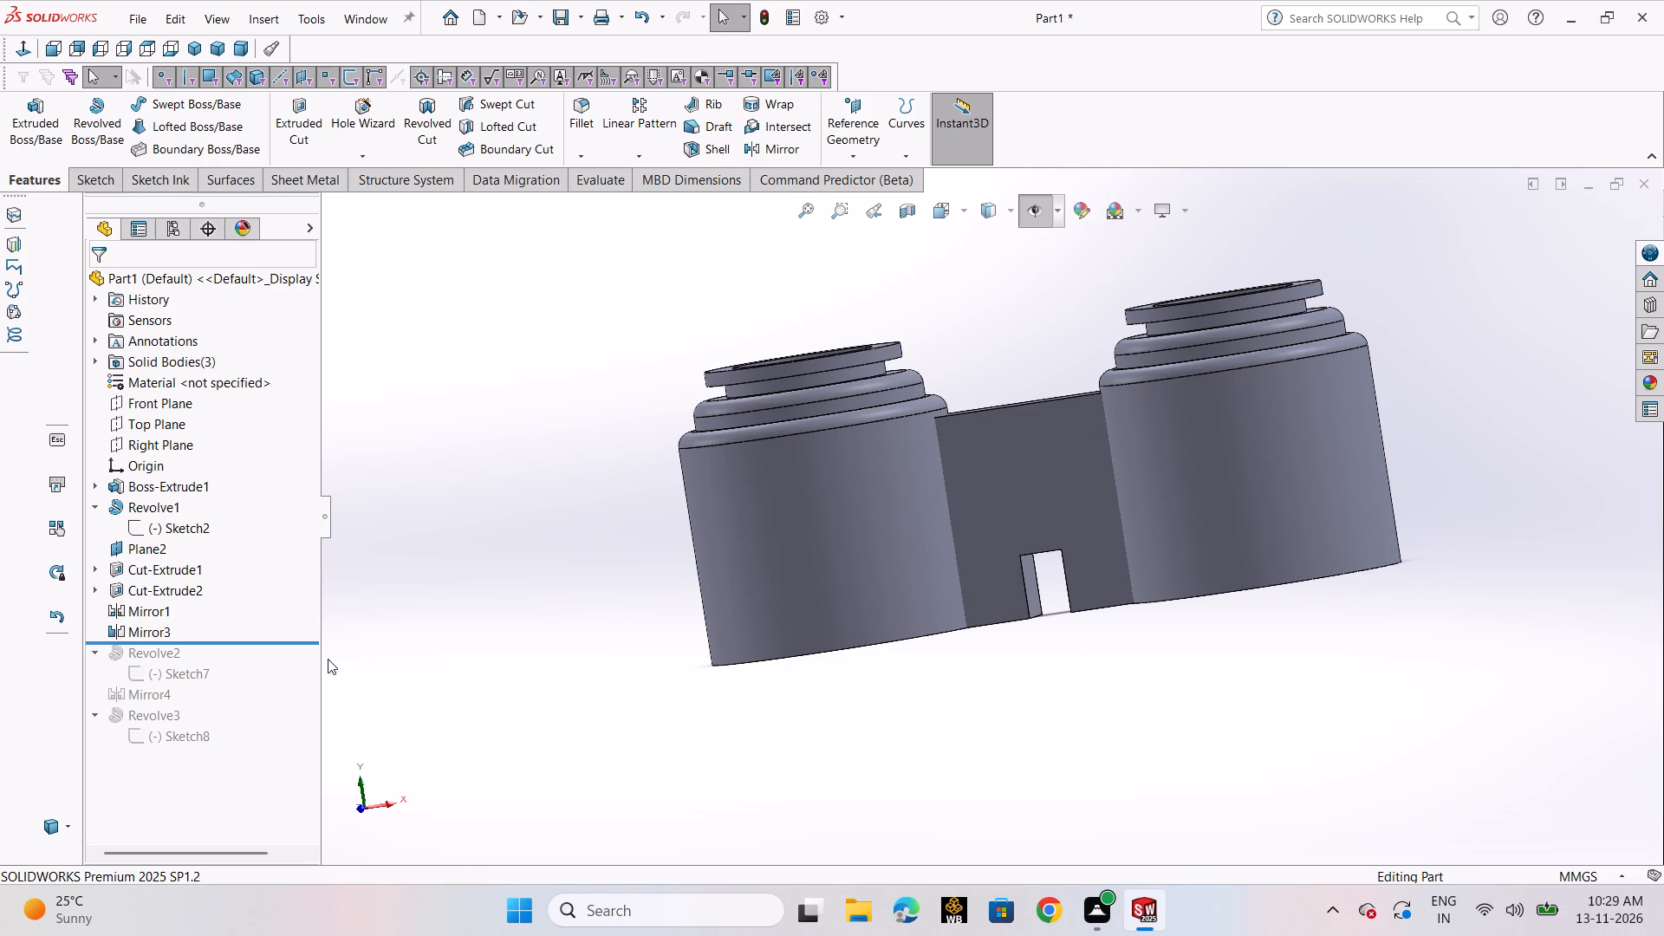
Roll the feature history forward to the end, past Revolve3.
left_click_drag(295, 644, 292, 775)
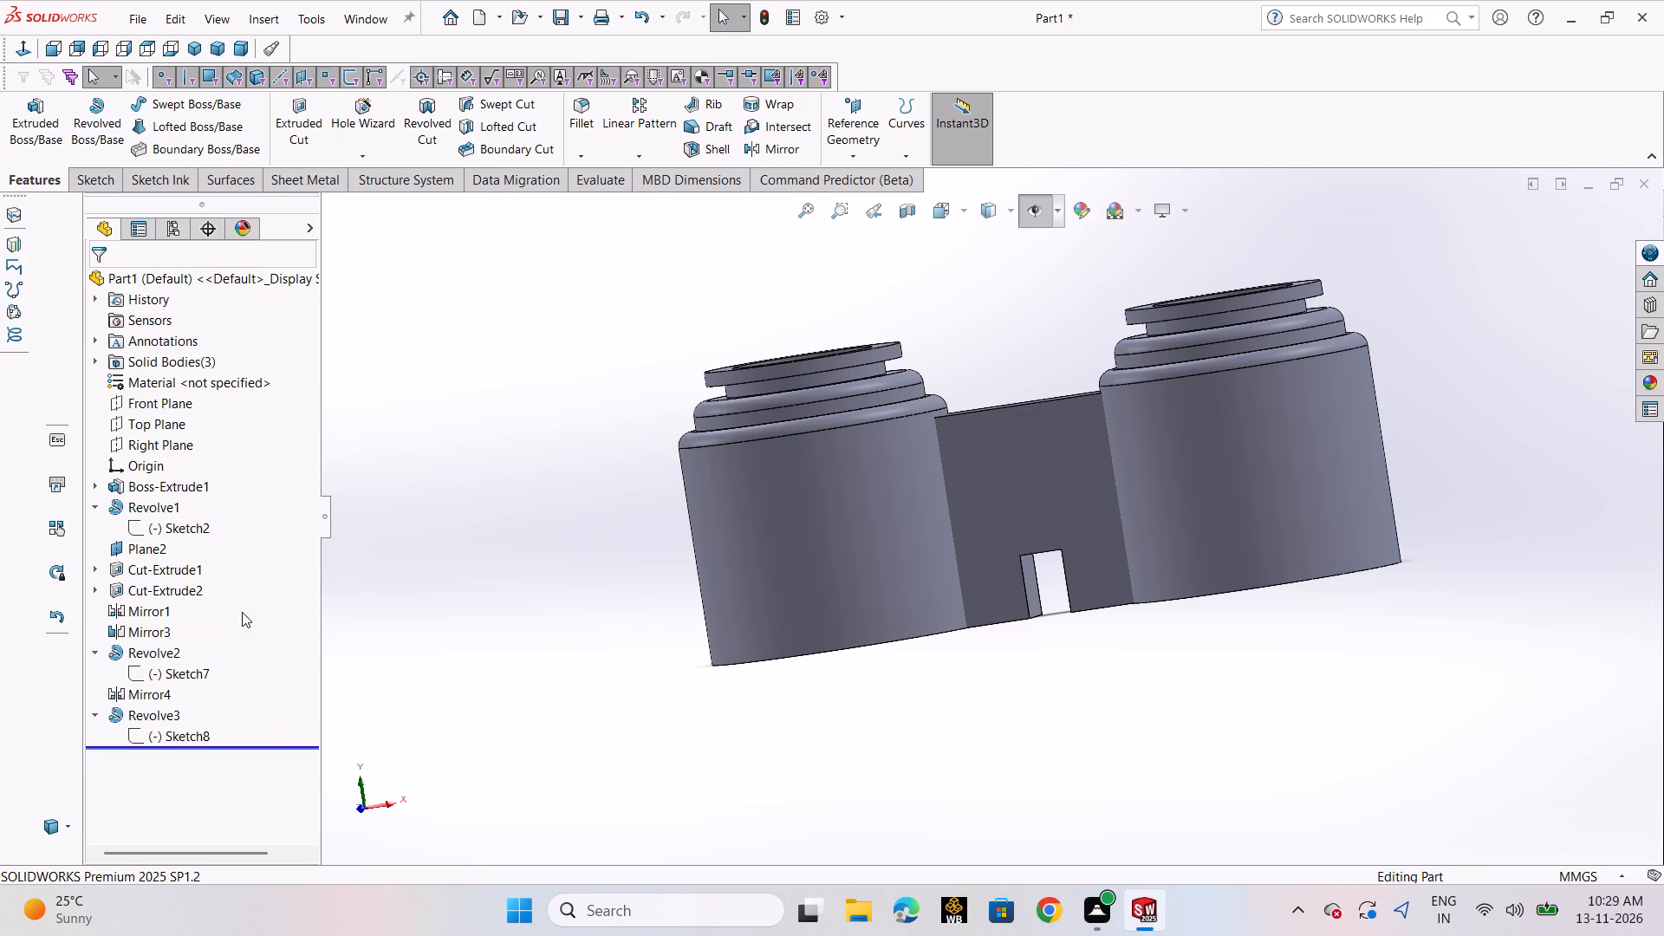
In Revolve1's profile sketch, mirror the stepped outer profile and its top line about the vertical axis line, keeping the originals.
left_click(176, 529)
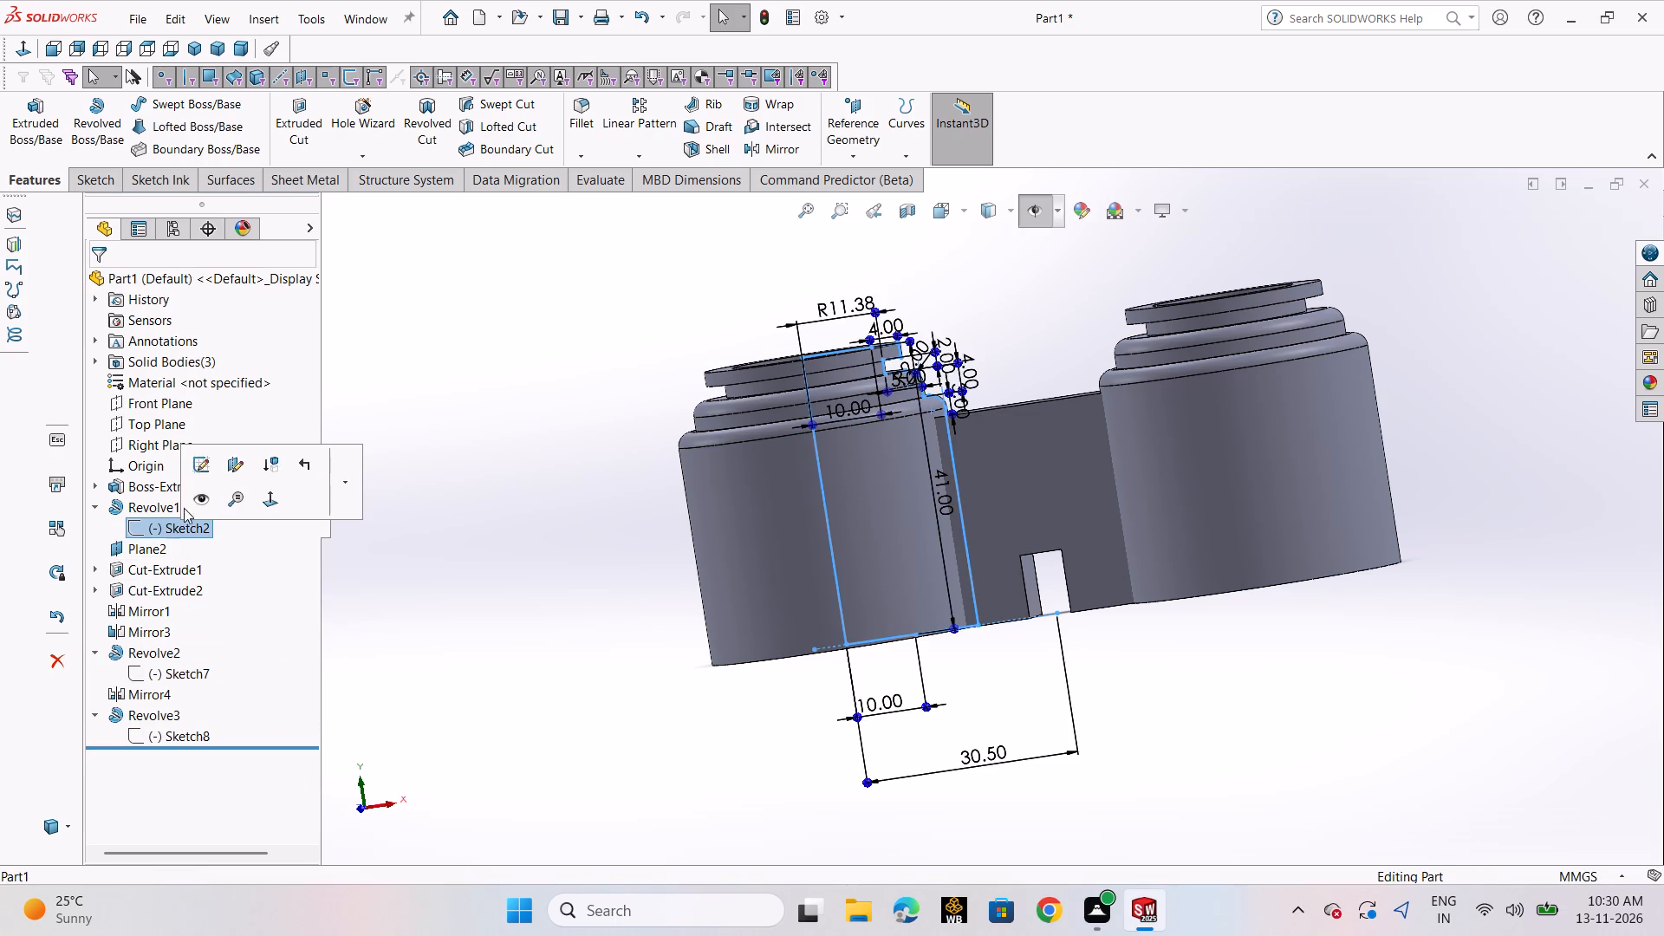
left_click(202, 464)
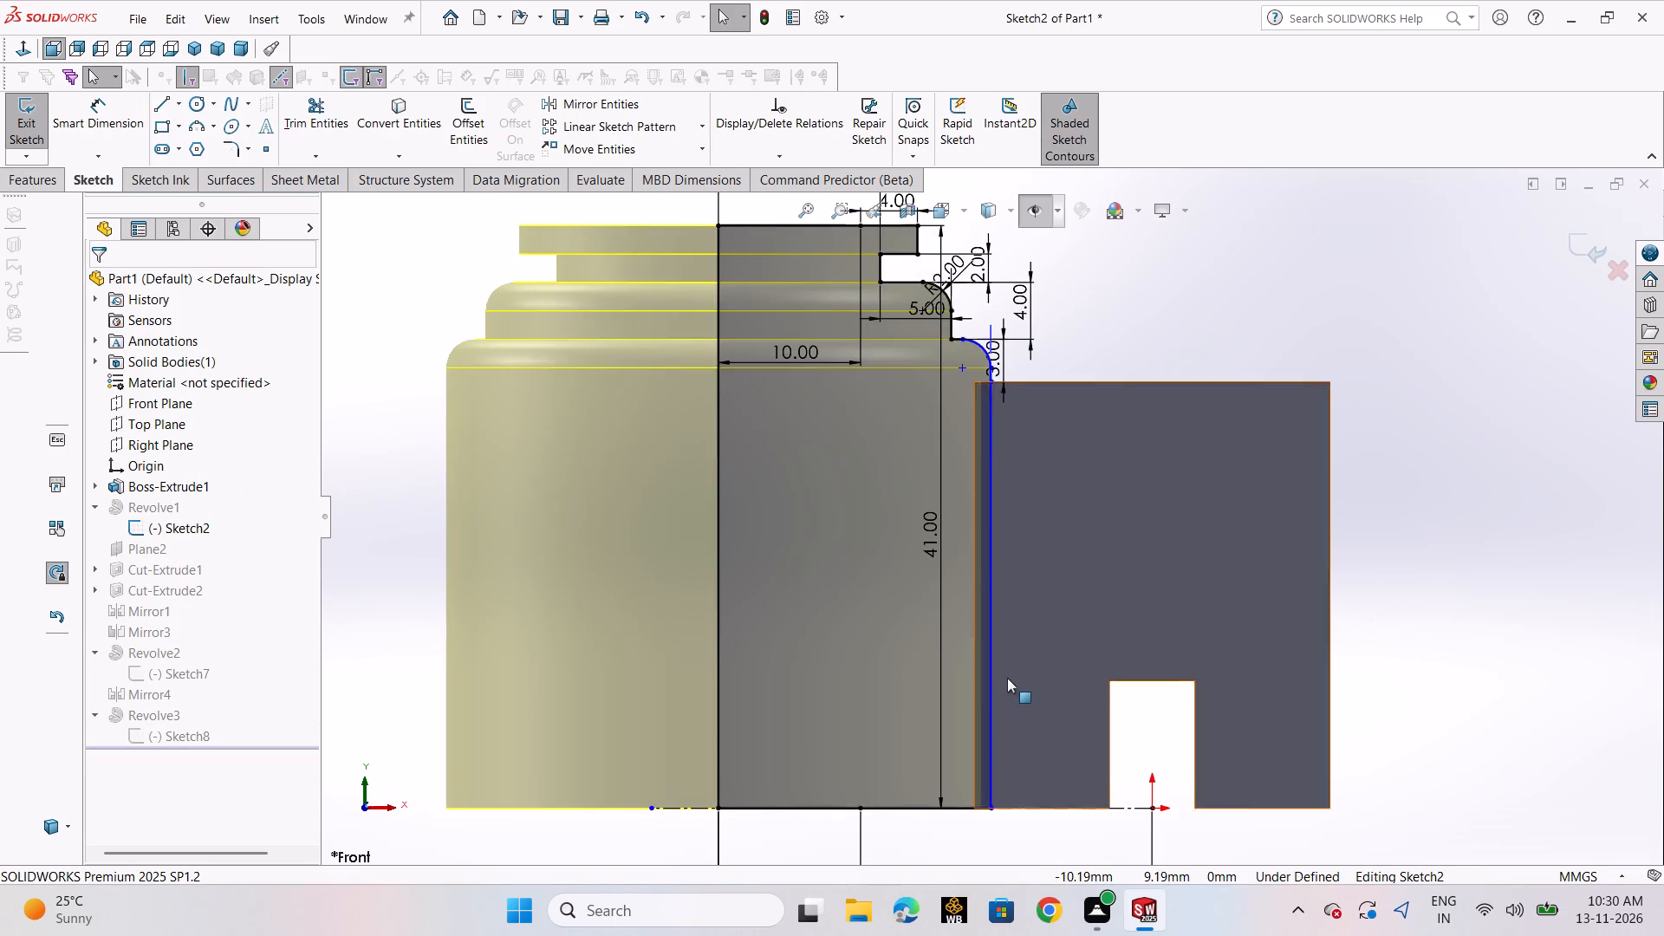
scroll(1007, 678, "up", 3)
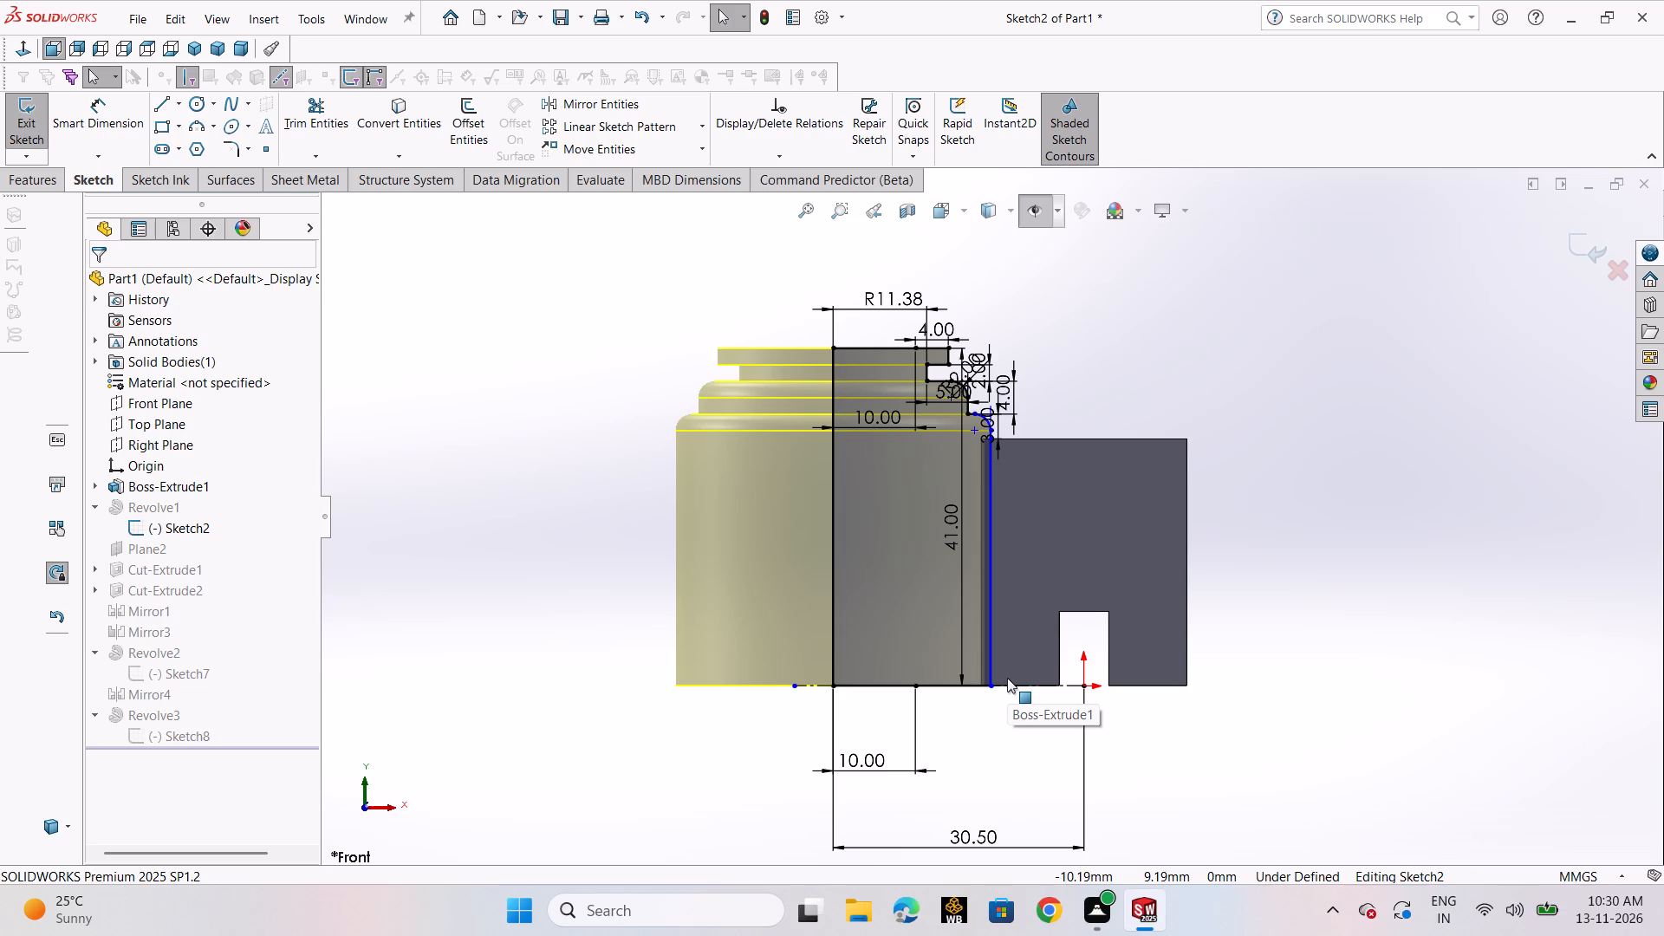
left_click(583, 111)
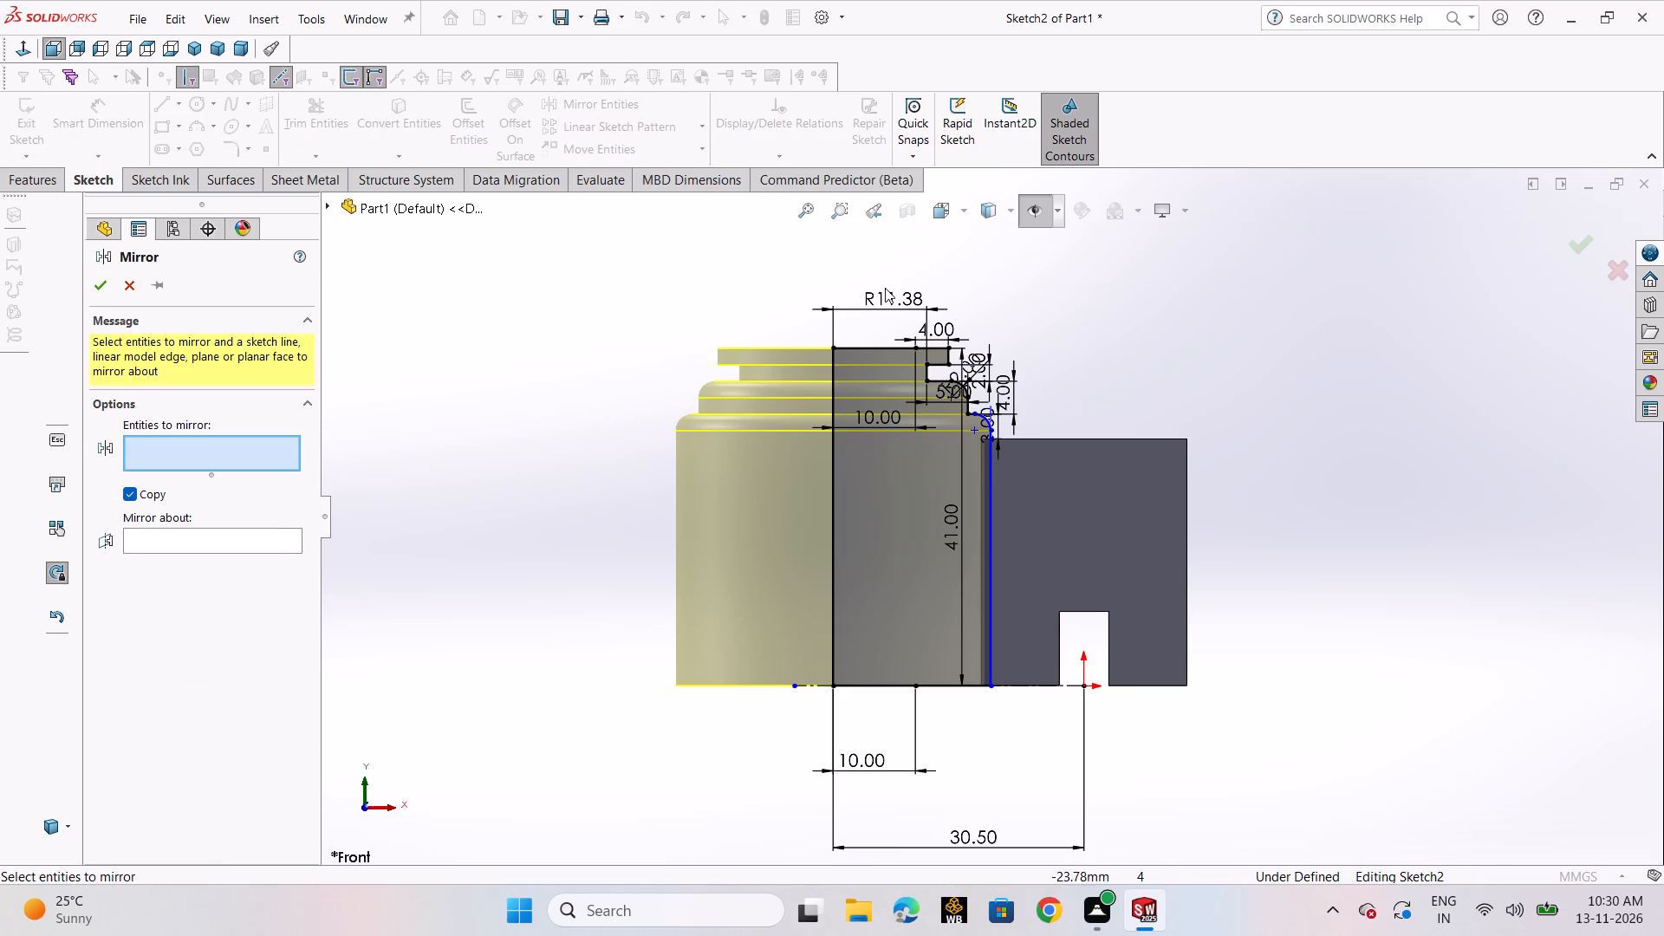
left_click_drag(877, 281, 1046, 710)
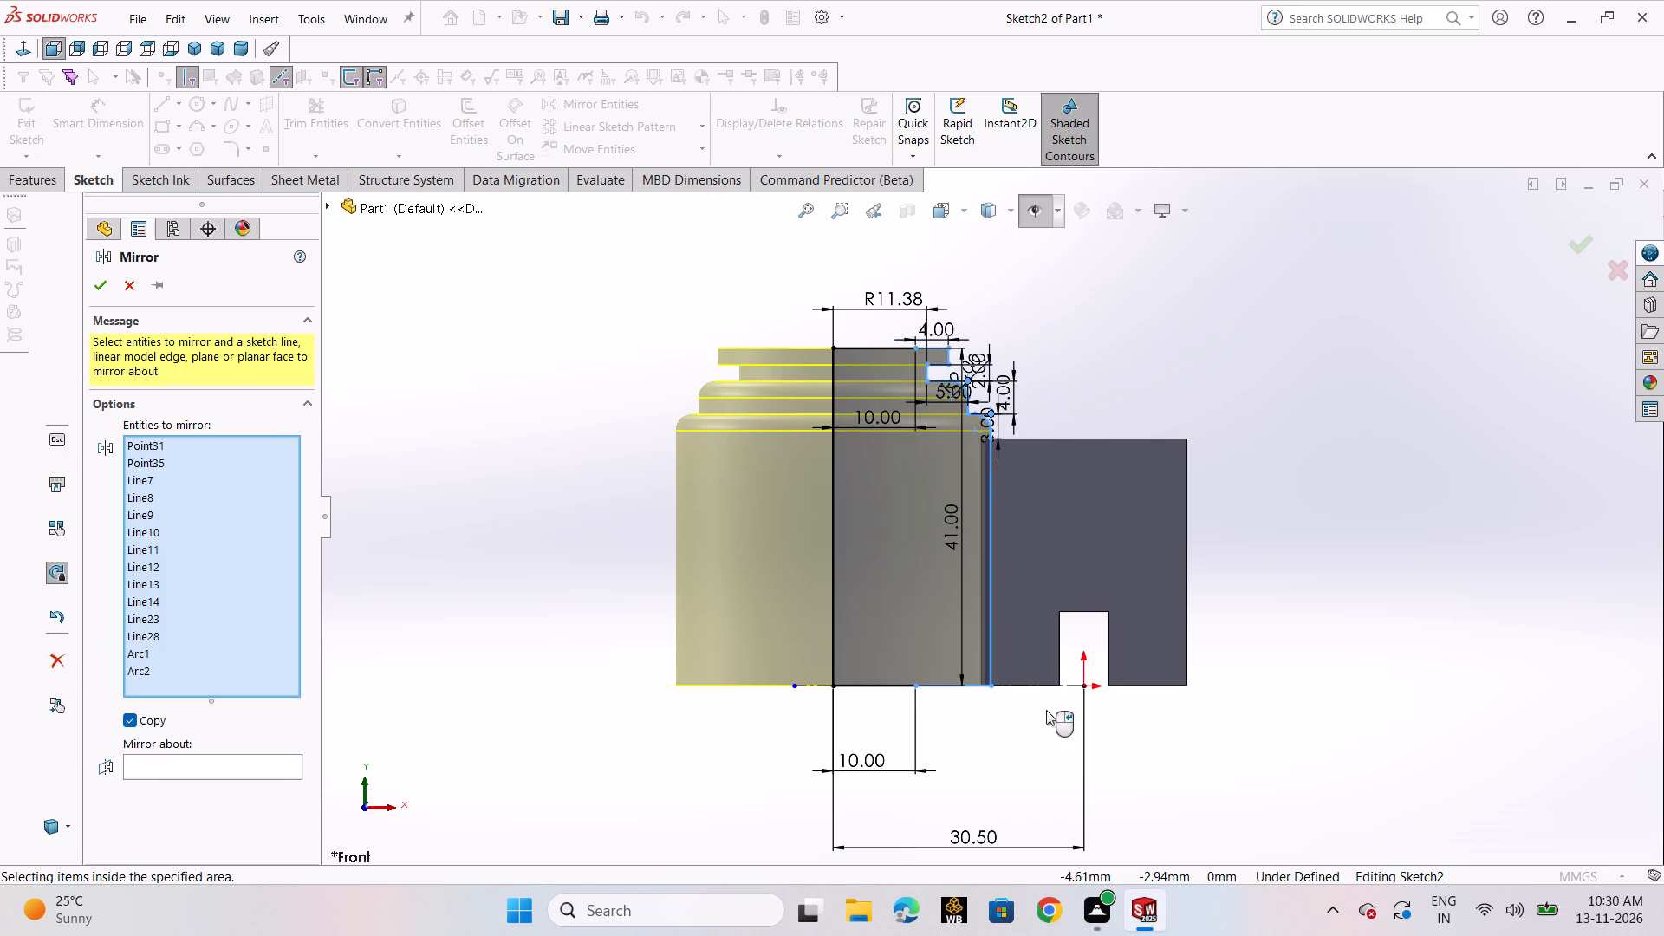
left_click(884, 352)
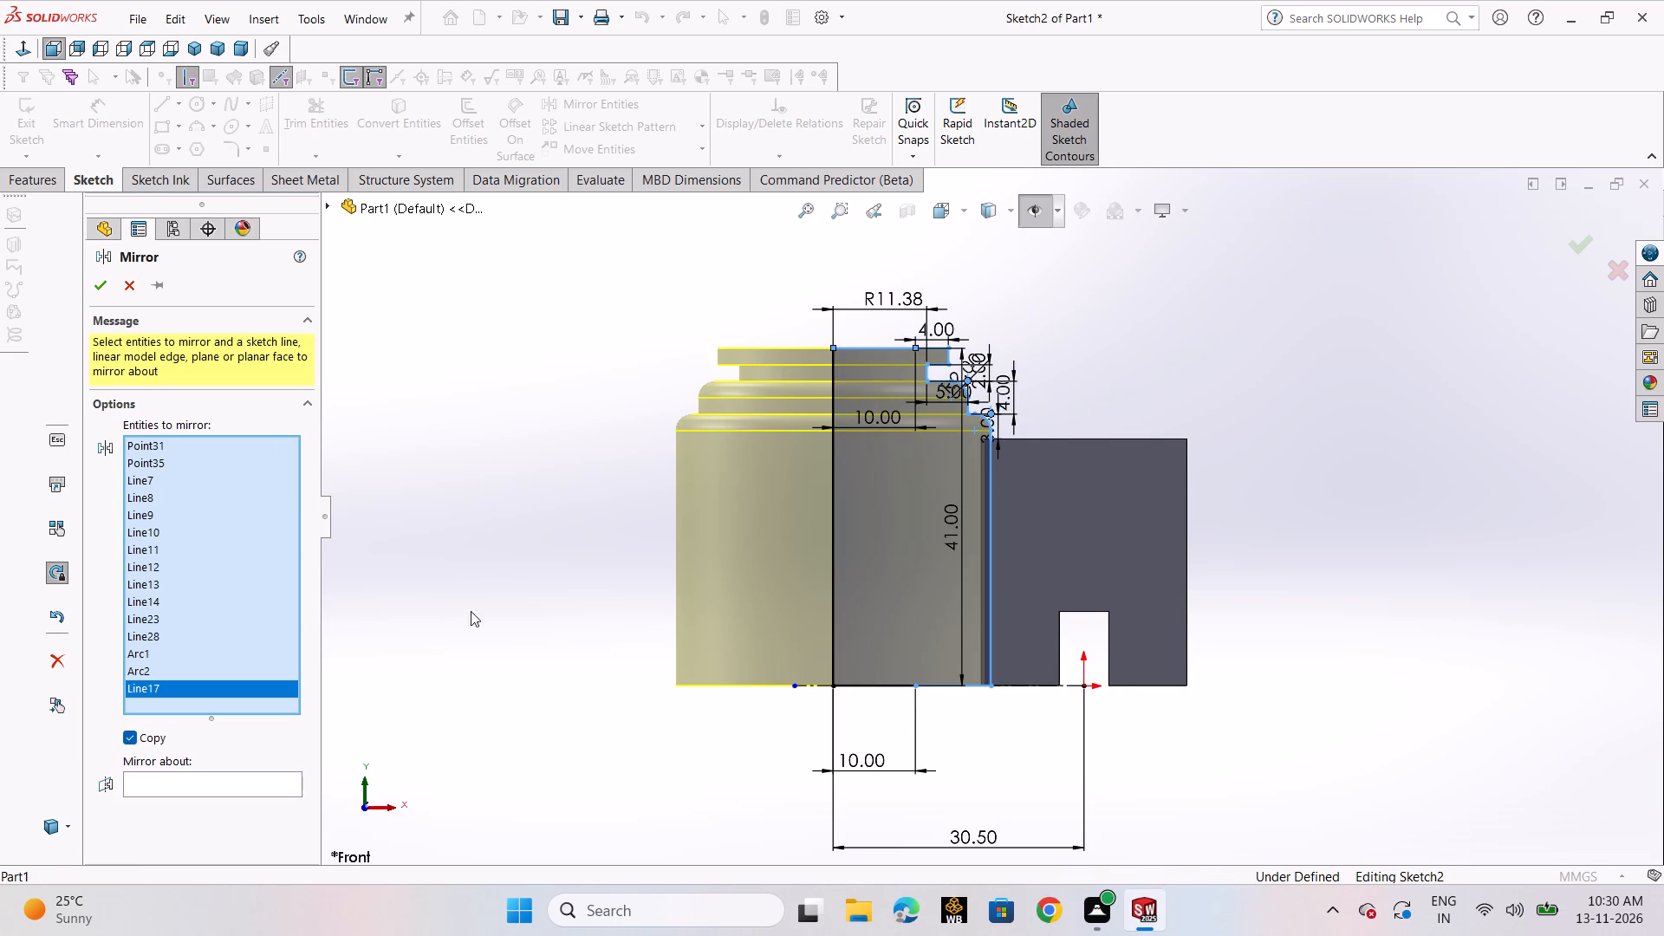
left_click(263, 778)
left_click(834, 557)
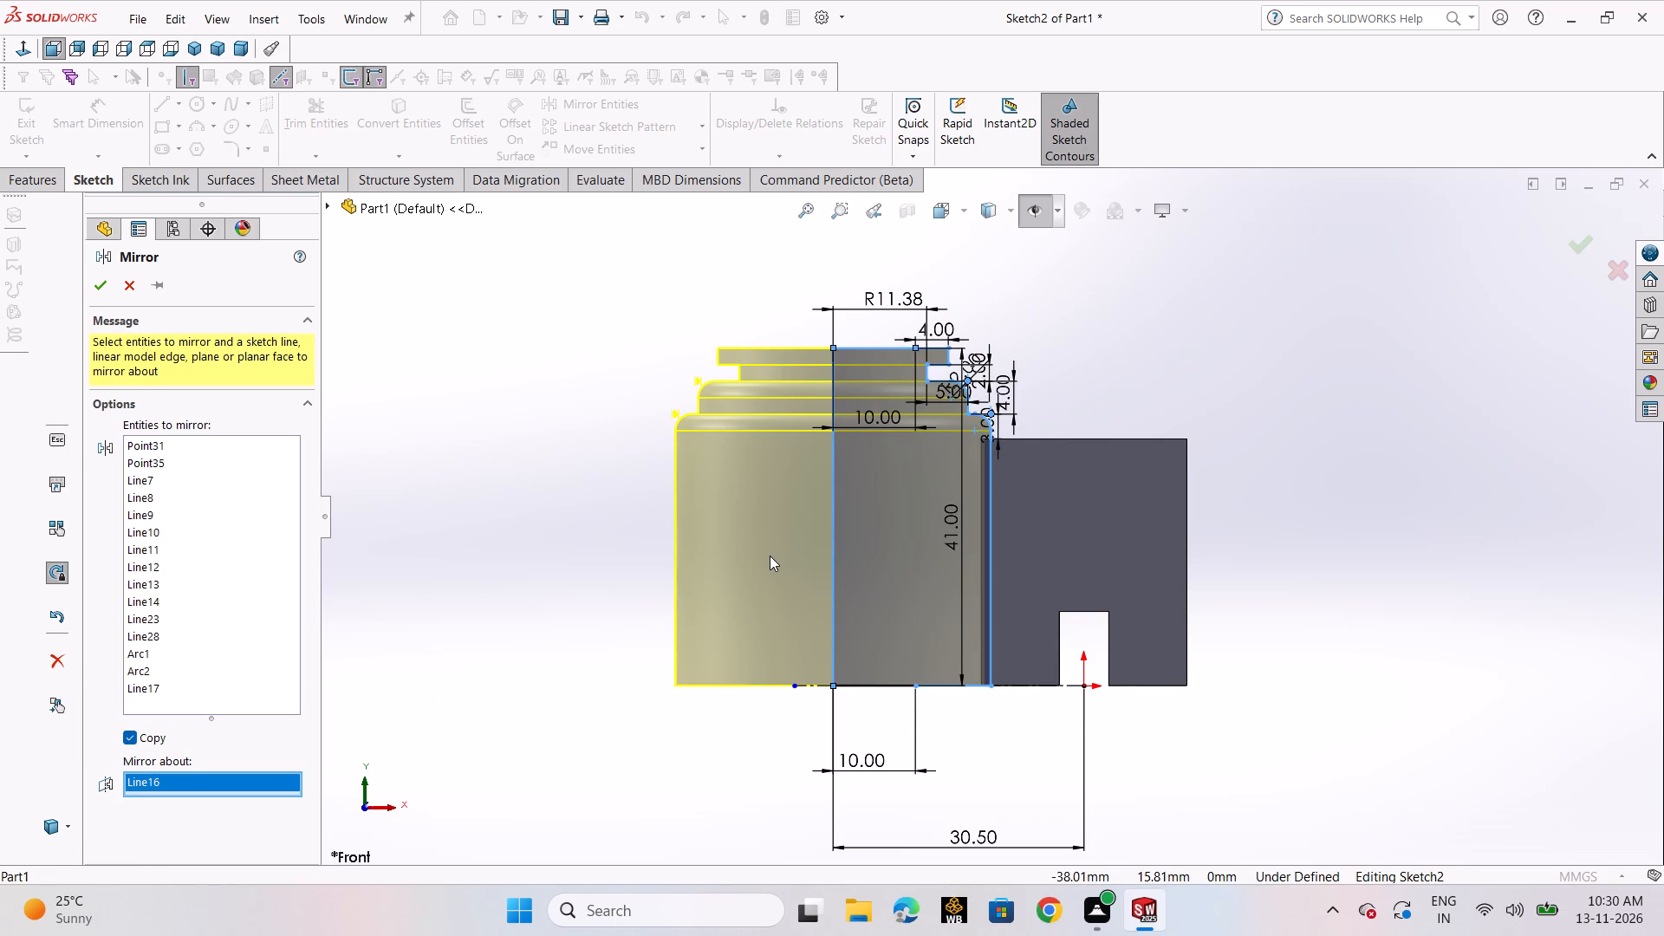
left_click(90, 295)
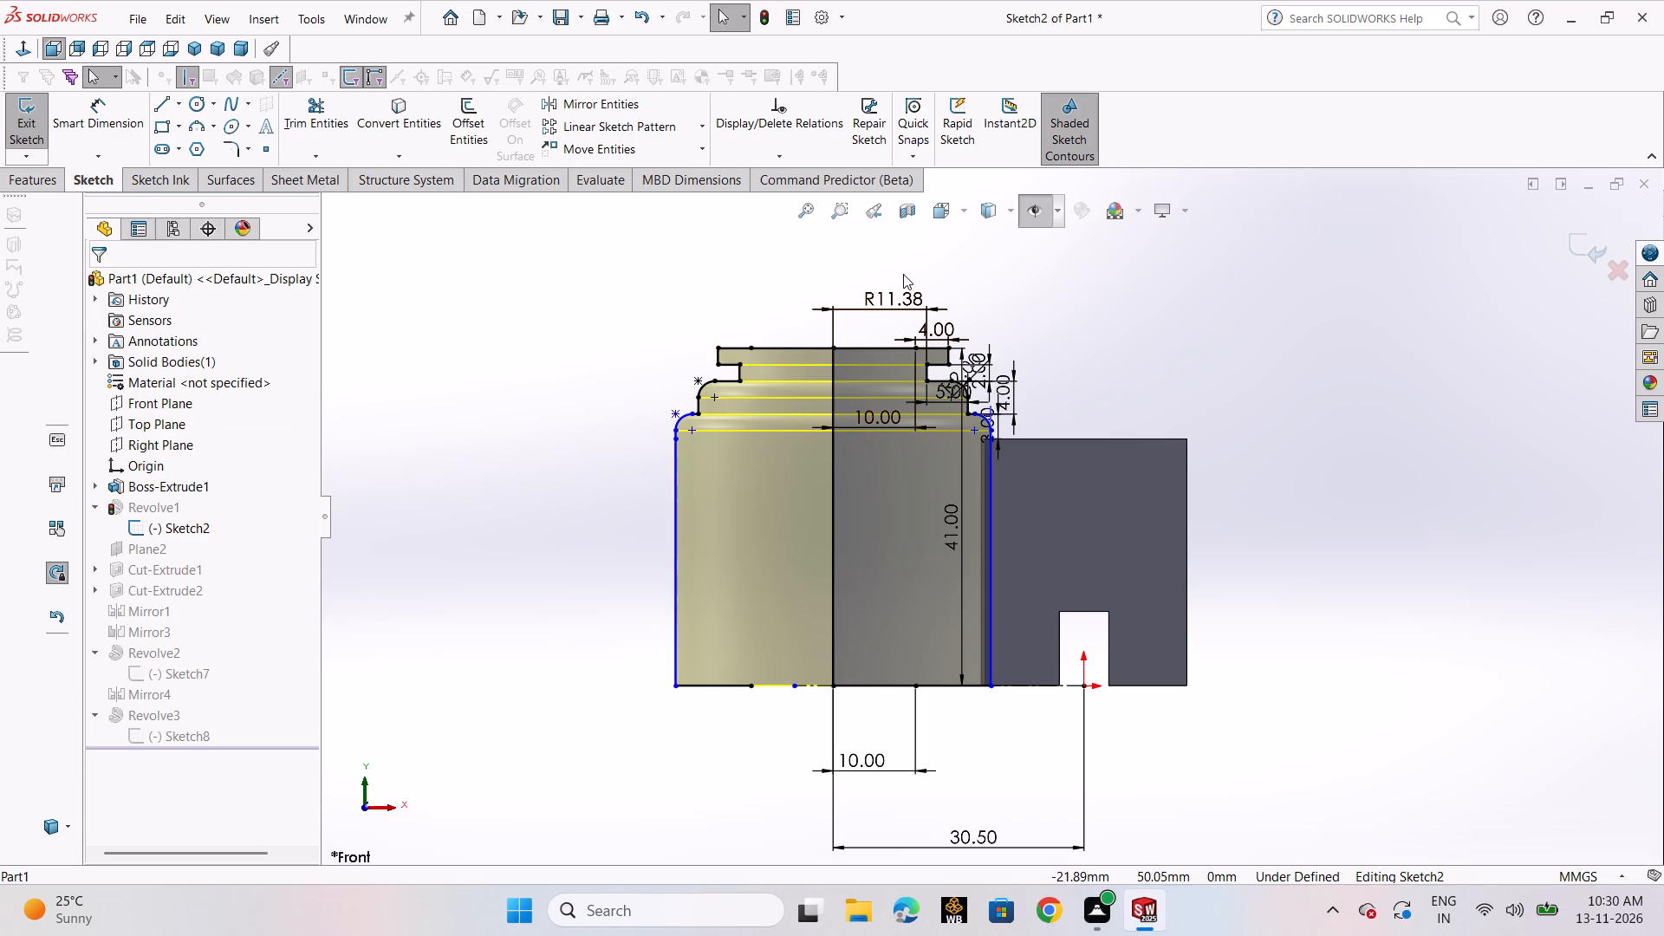
Delete the original right half of the stepped profile with its dimensions, and the 20 mm top line crossing the axis.
left_click_drag(892, 274, 1054, 722)
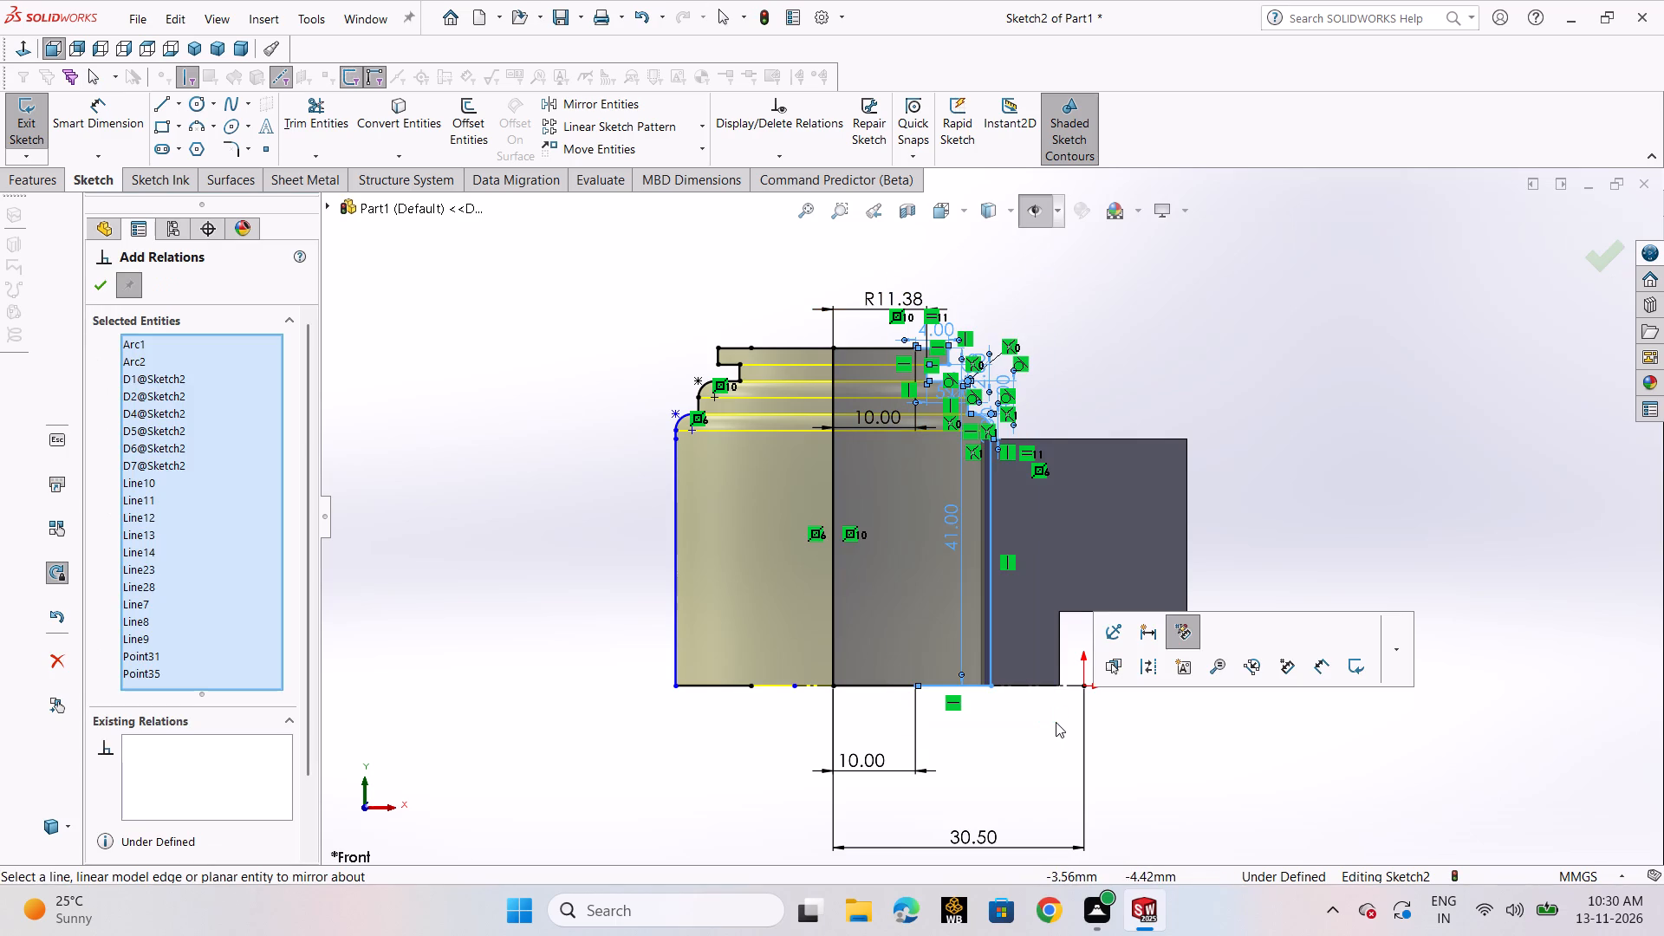
key("Delete")
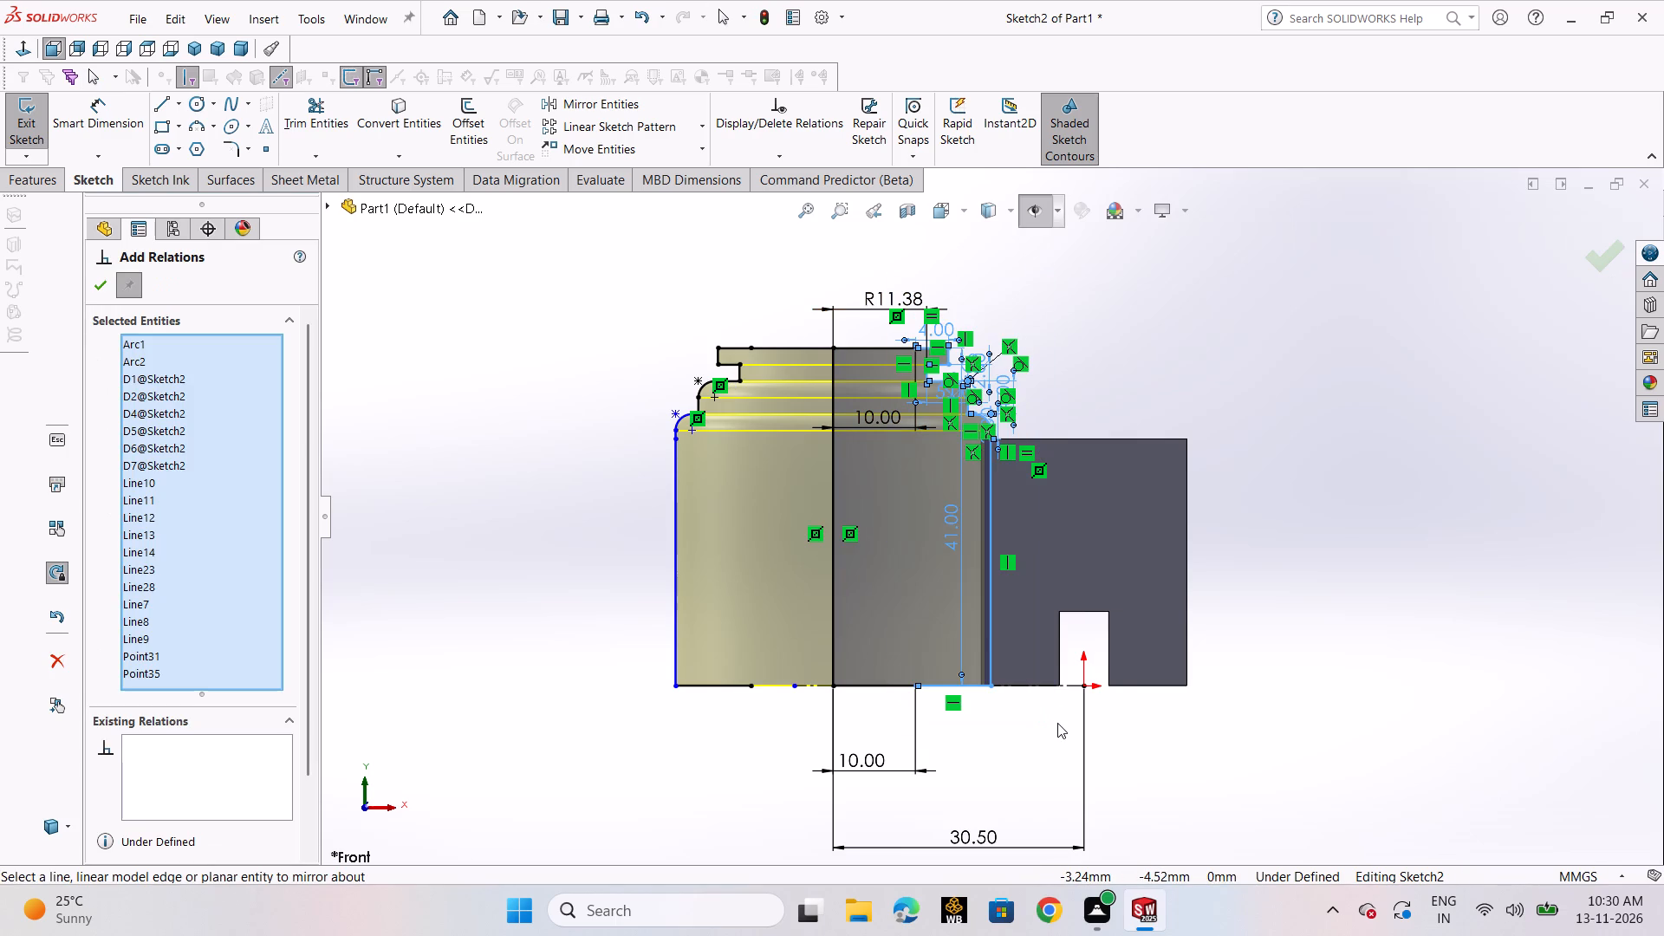
left_click(101, 284)
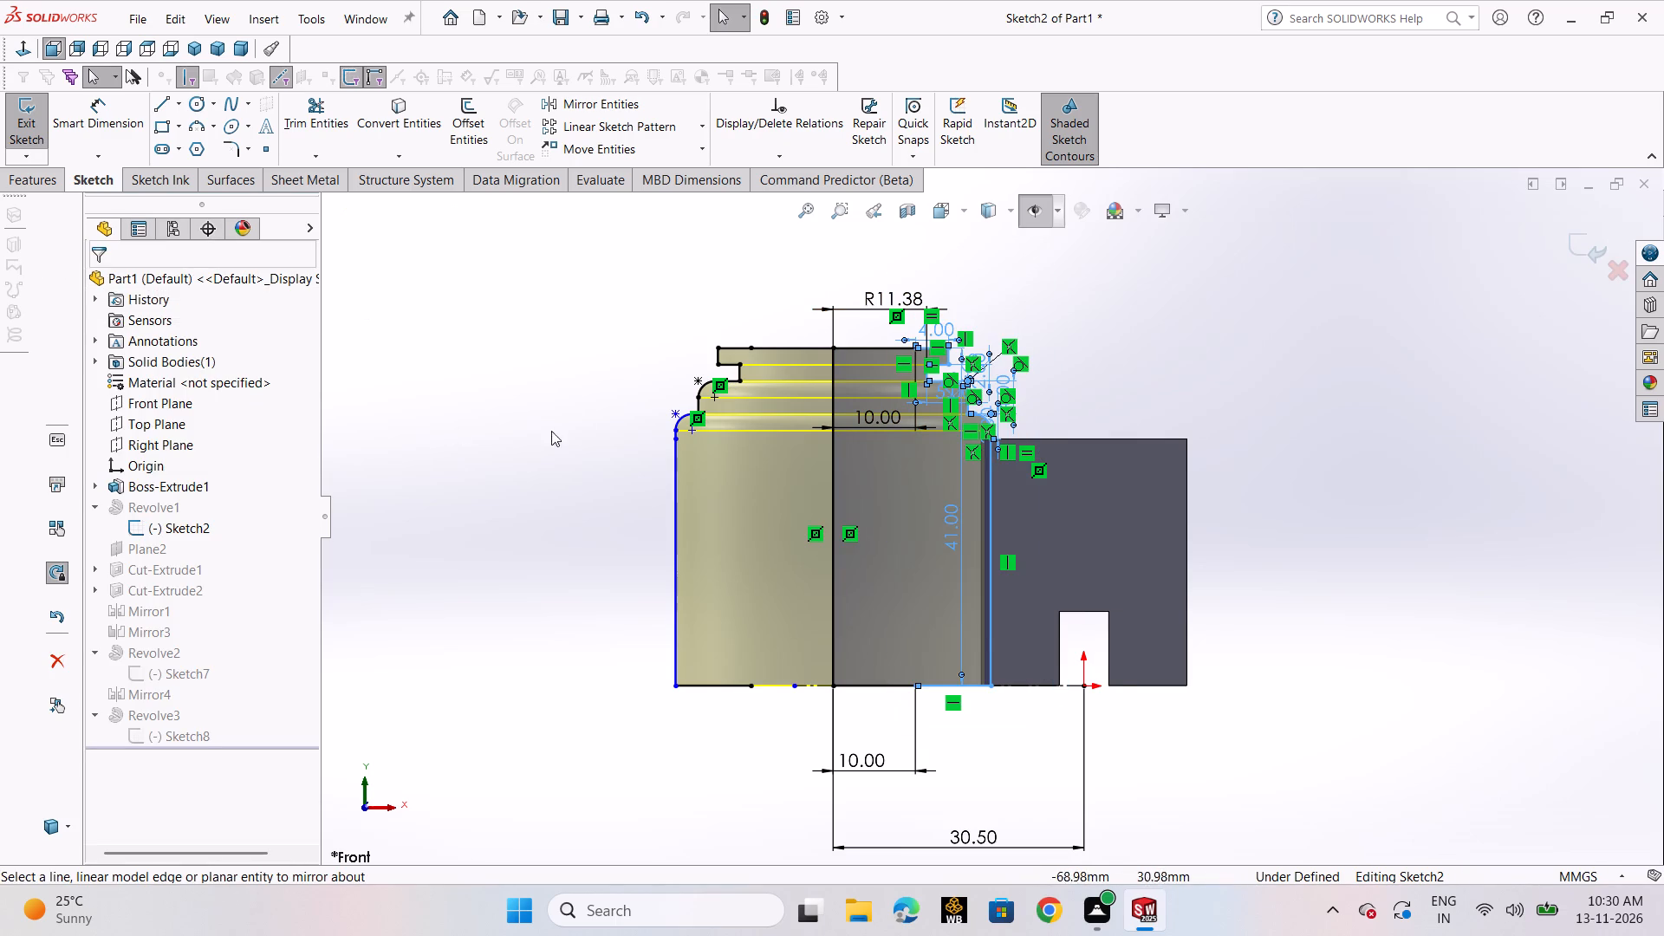
key("Delete")
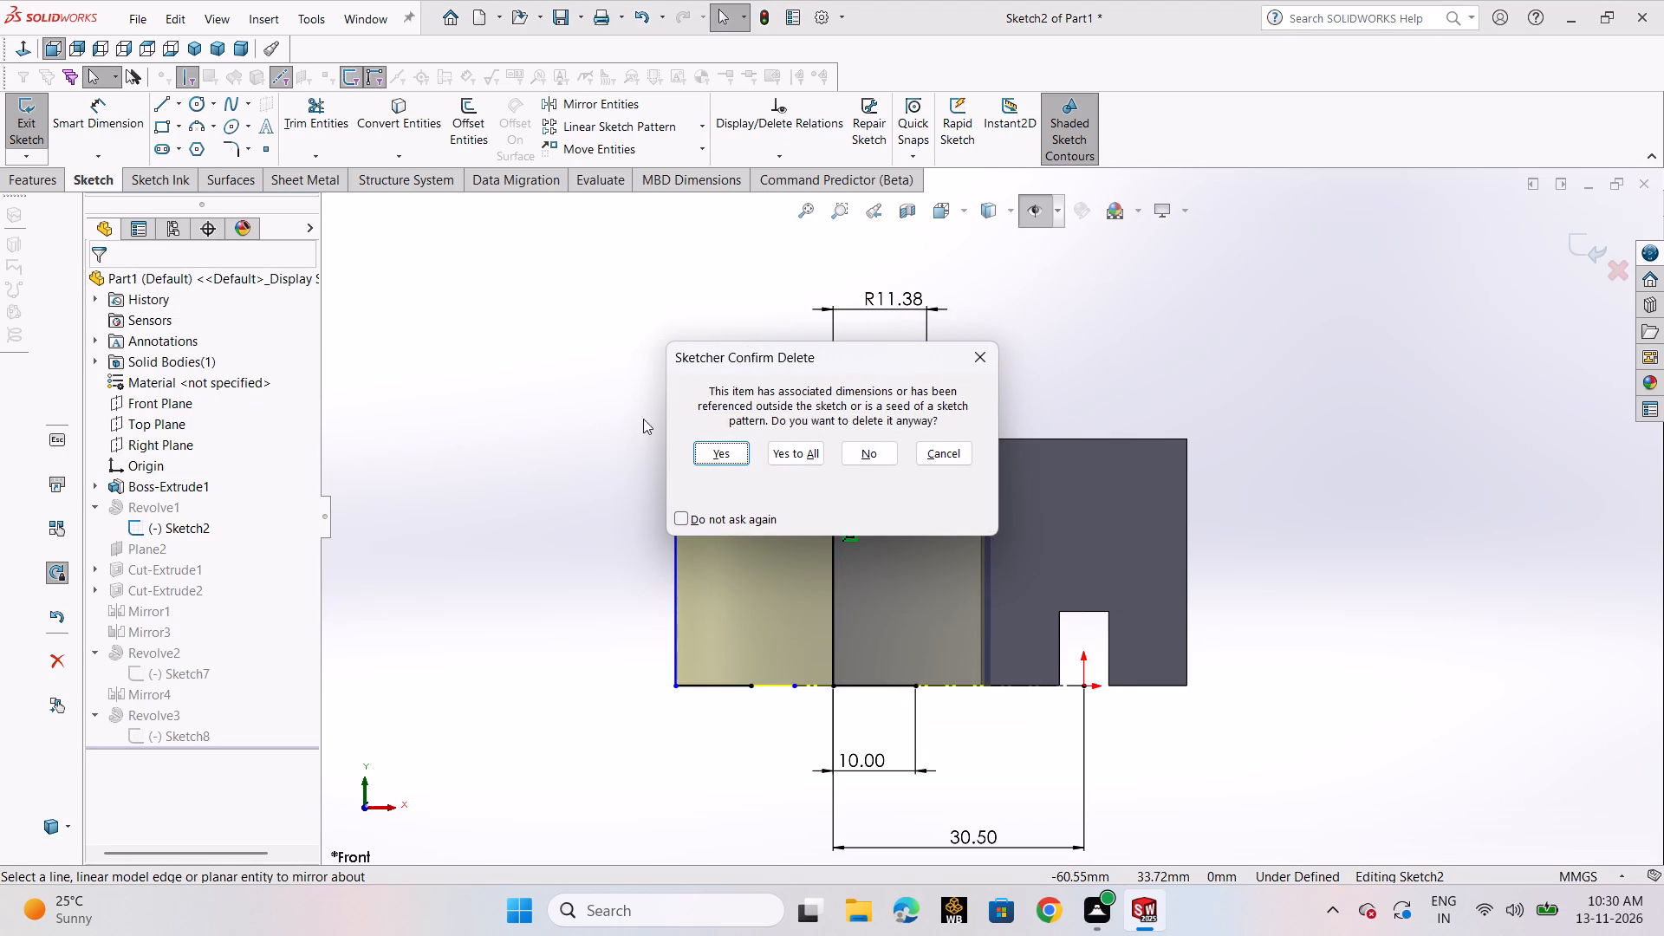
left_click(807, 457)
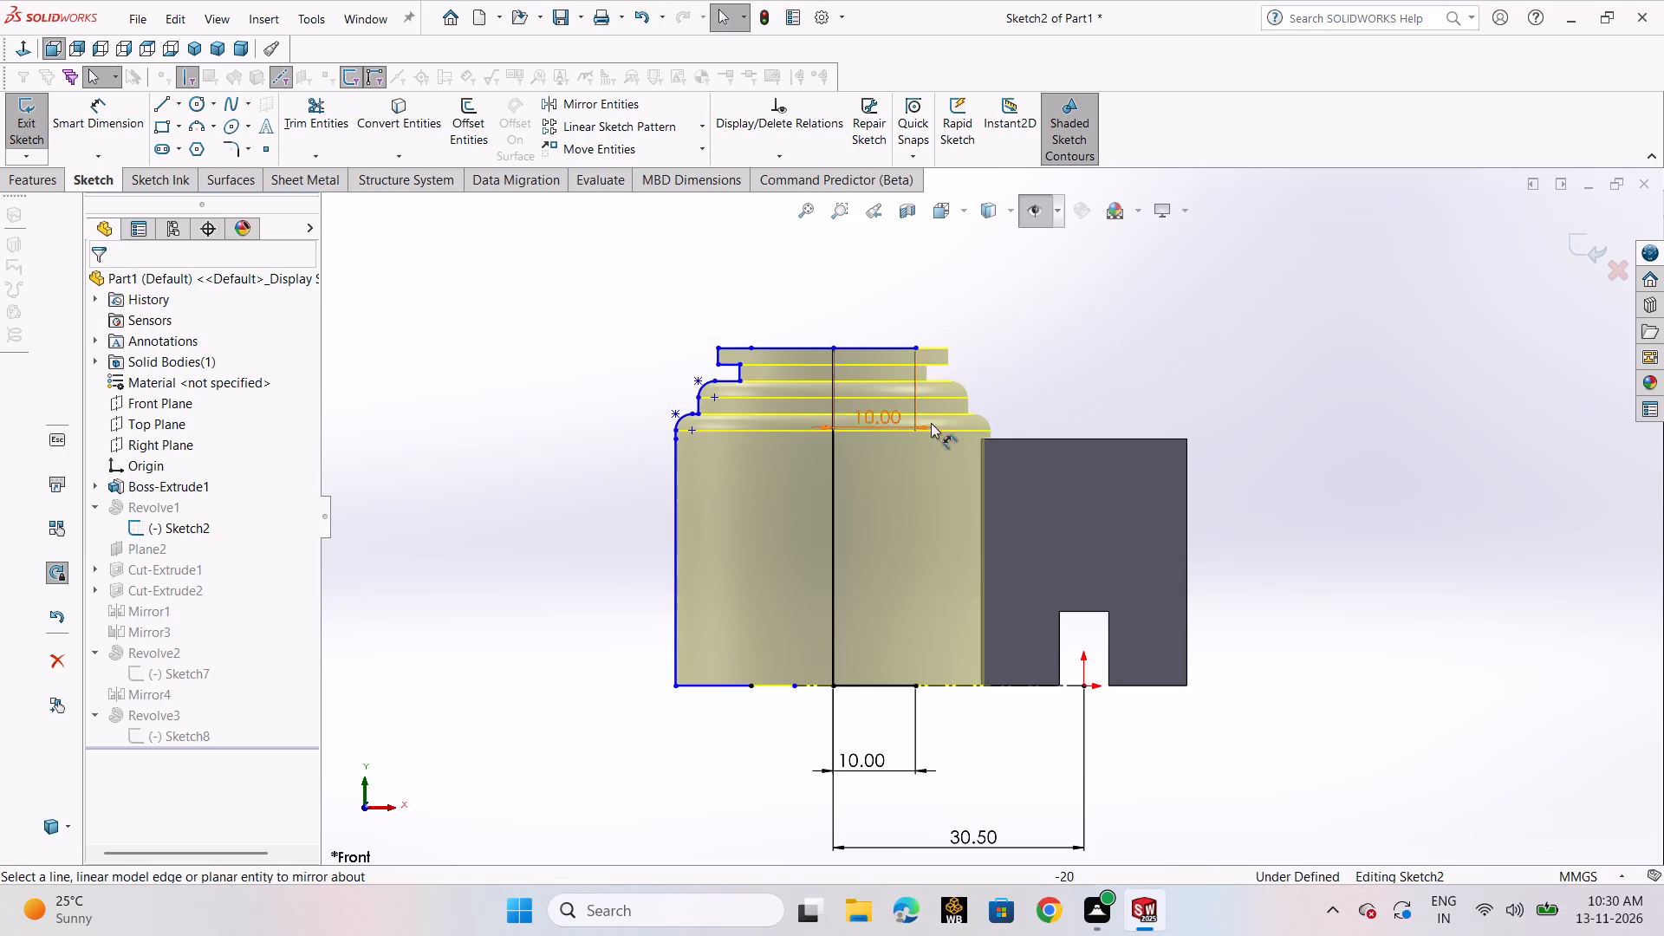
left_click(896, 351)
key("Delete")
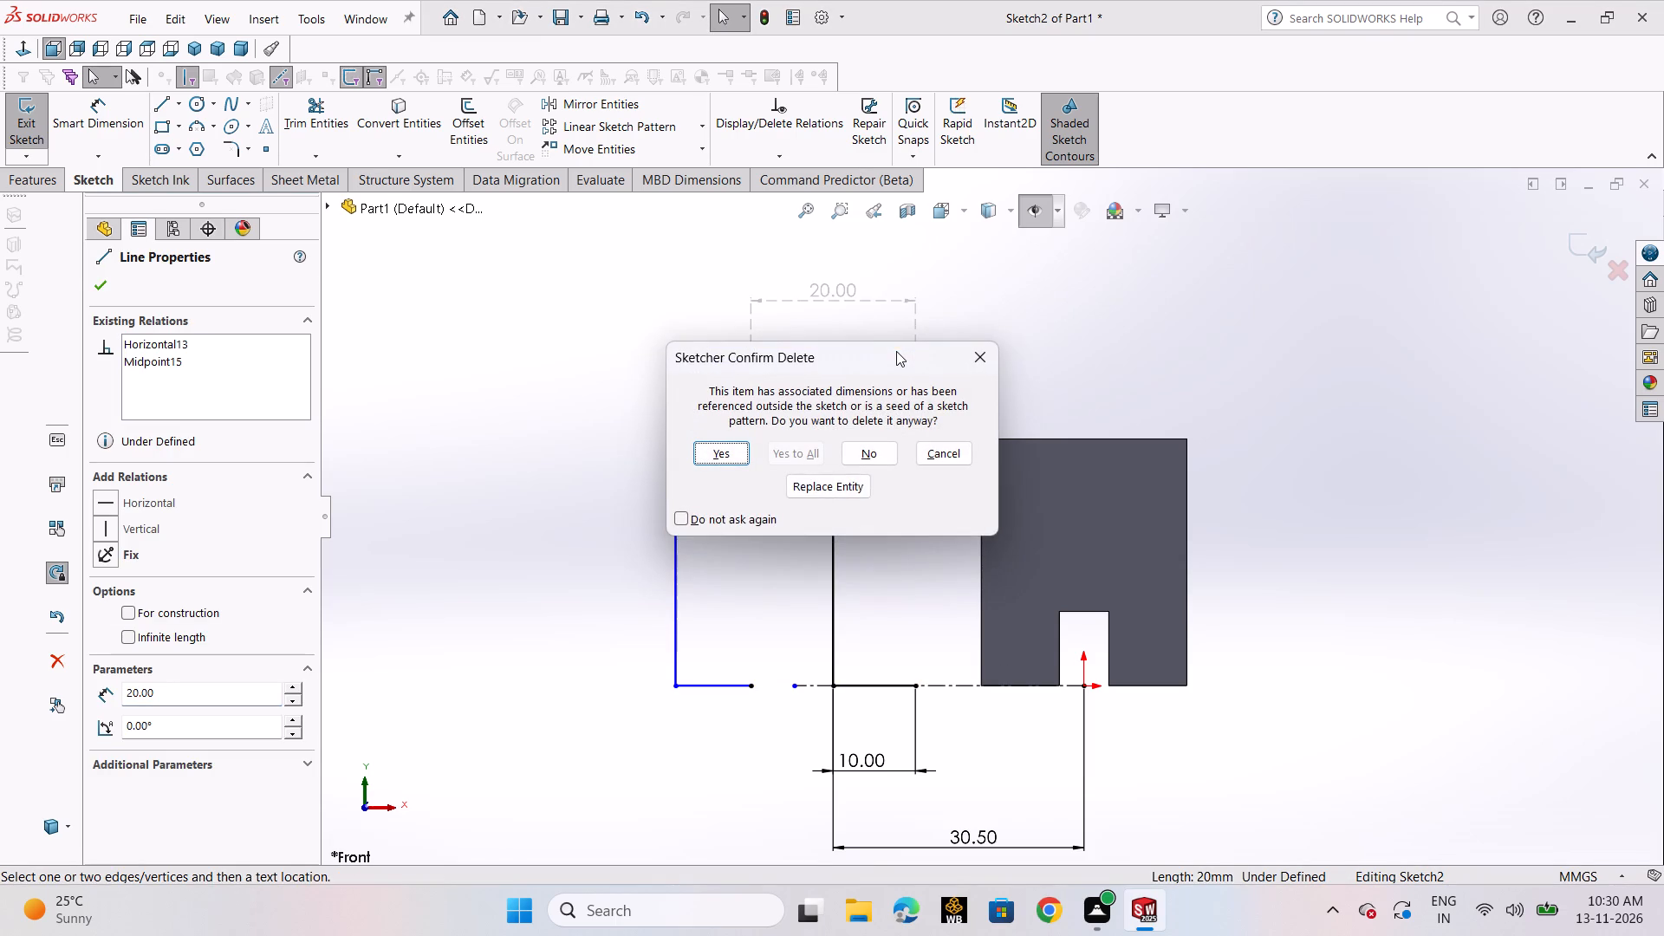
left_click(700, 458)
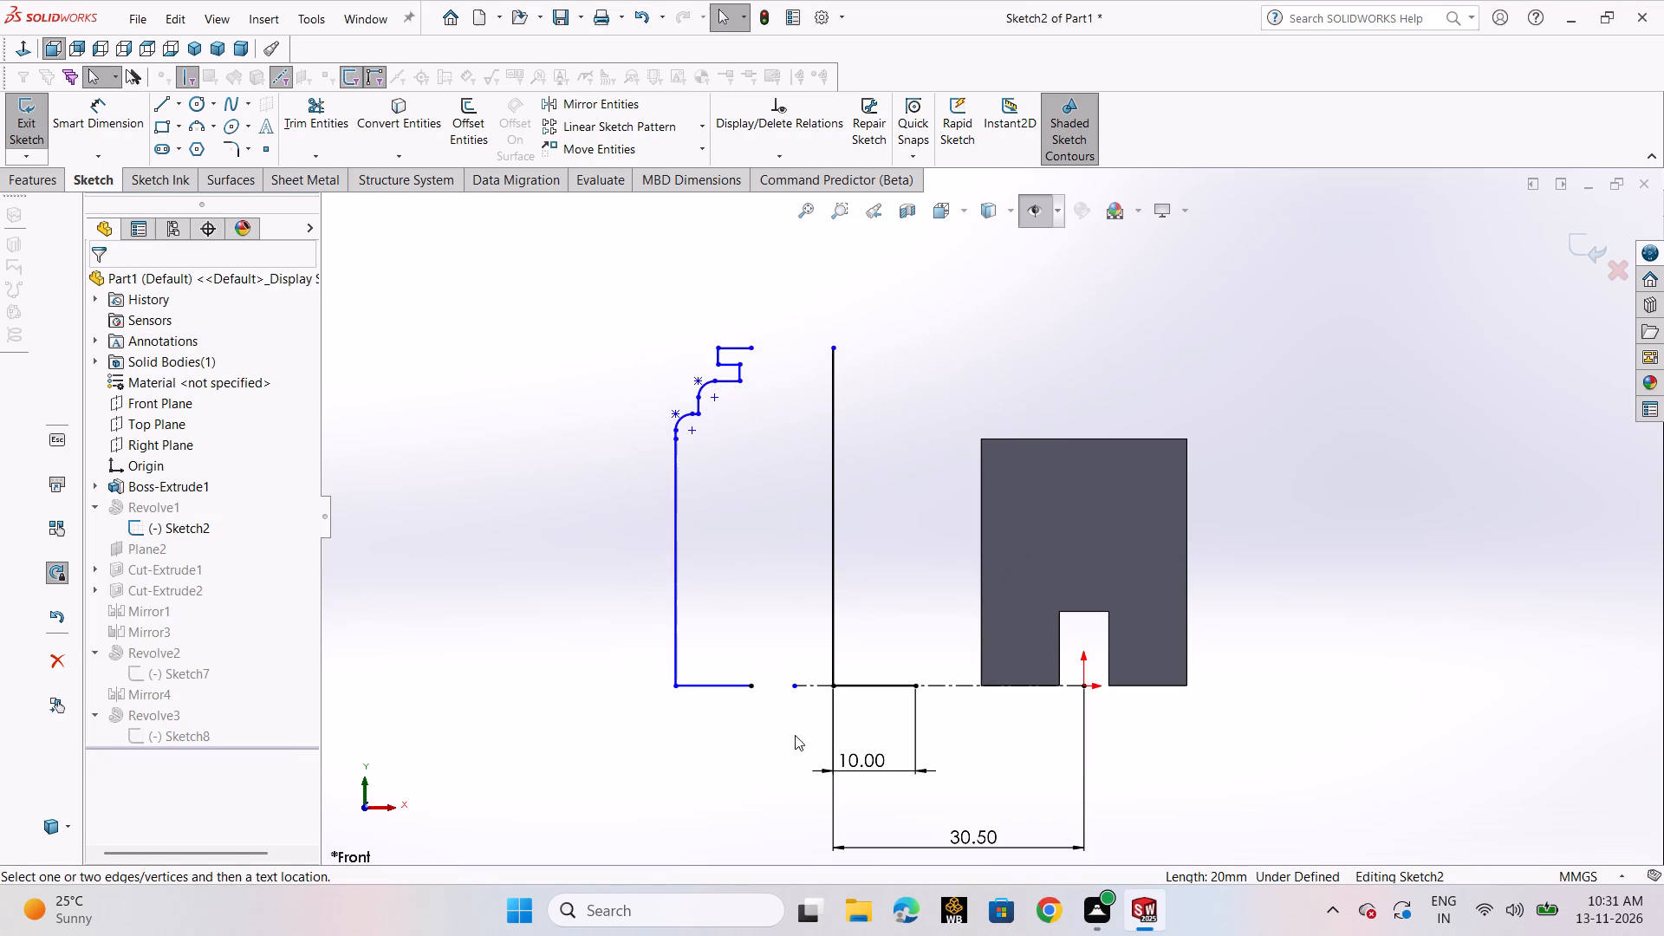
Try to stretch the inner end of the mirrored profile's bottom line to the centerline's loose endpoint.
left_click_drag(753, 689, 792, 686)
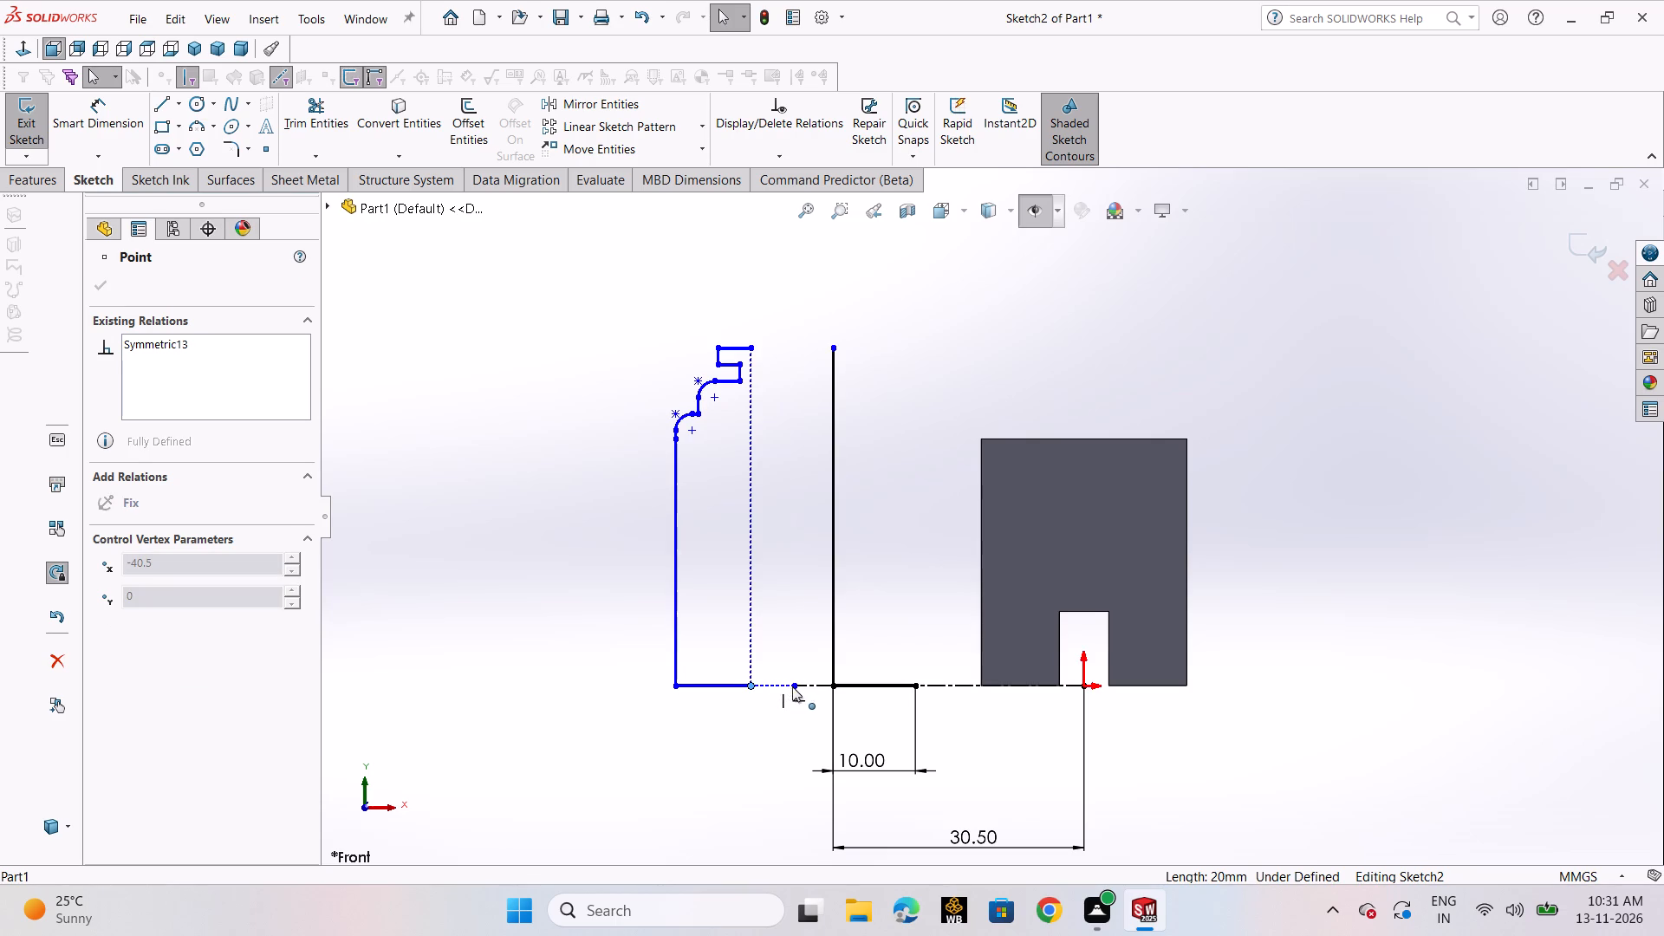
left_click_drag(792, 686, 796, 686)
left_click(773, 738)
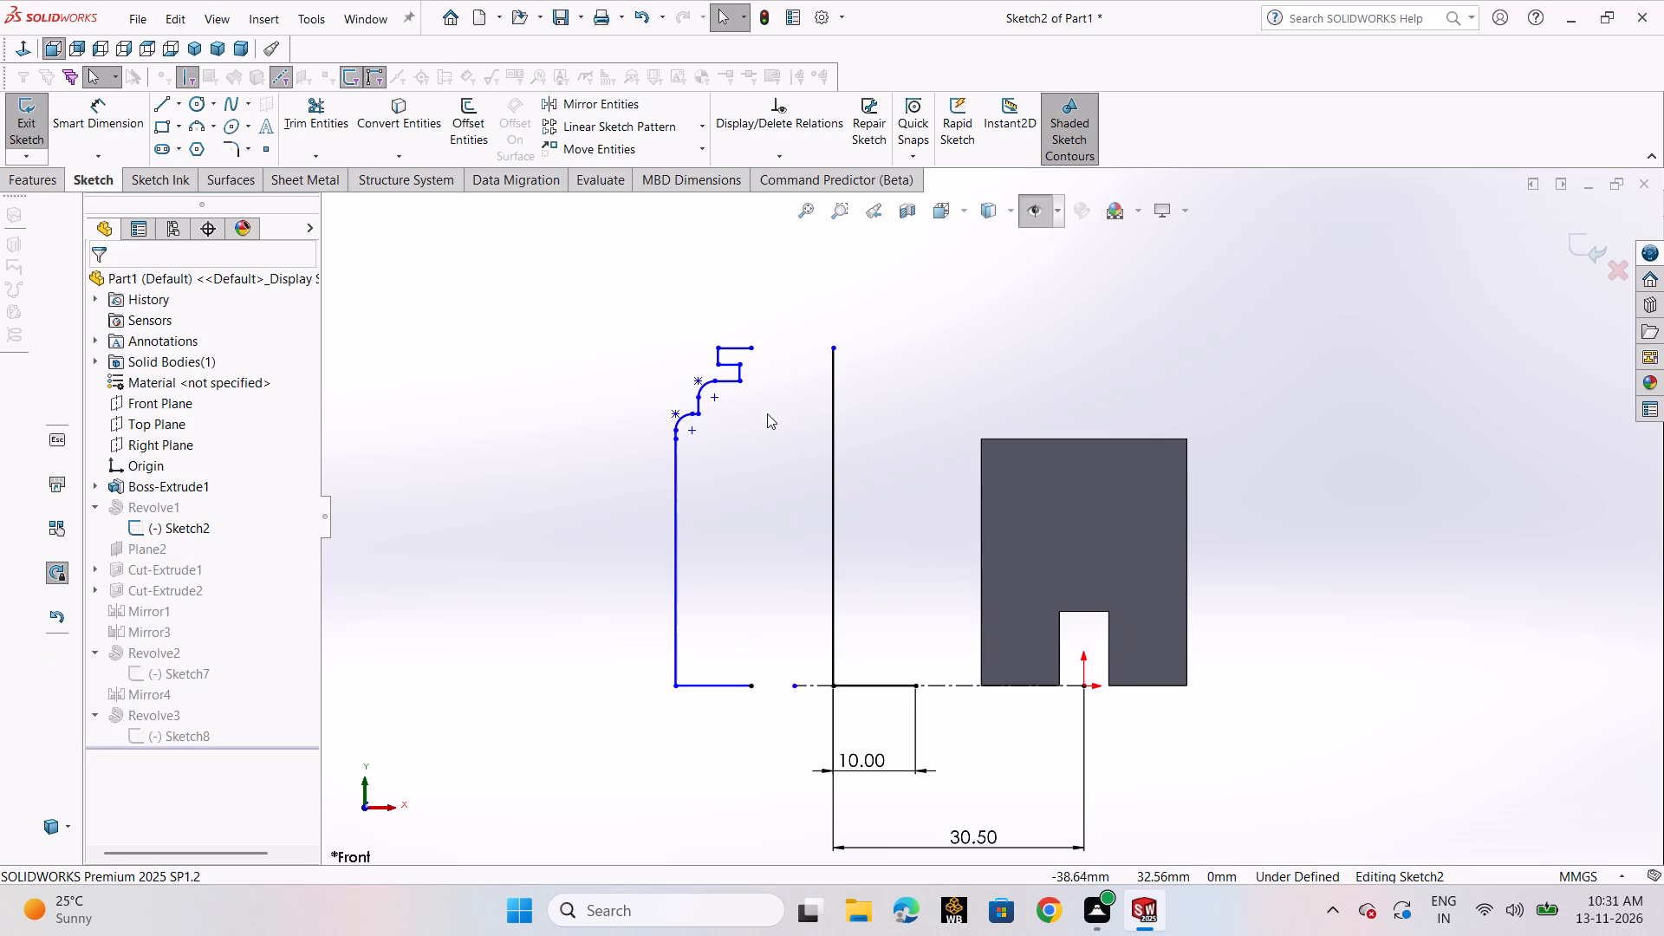
Draw a 10 mm horizontal line from the axis top to the mirrored profile and a line bridging its bottom edge to the centerline end.
left_click(172, 101)
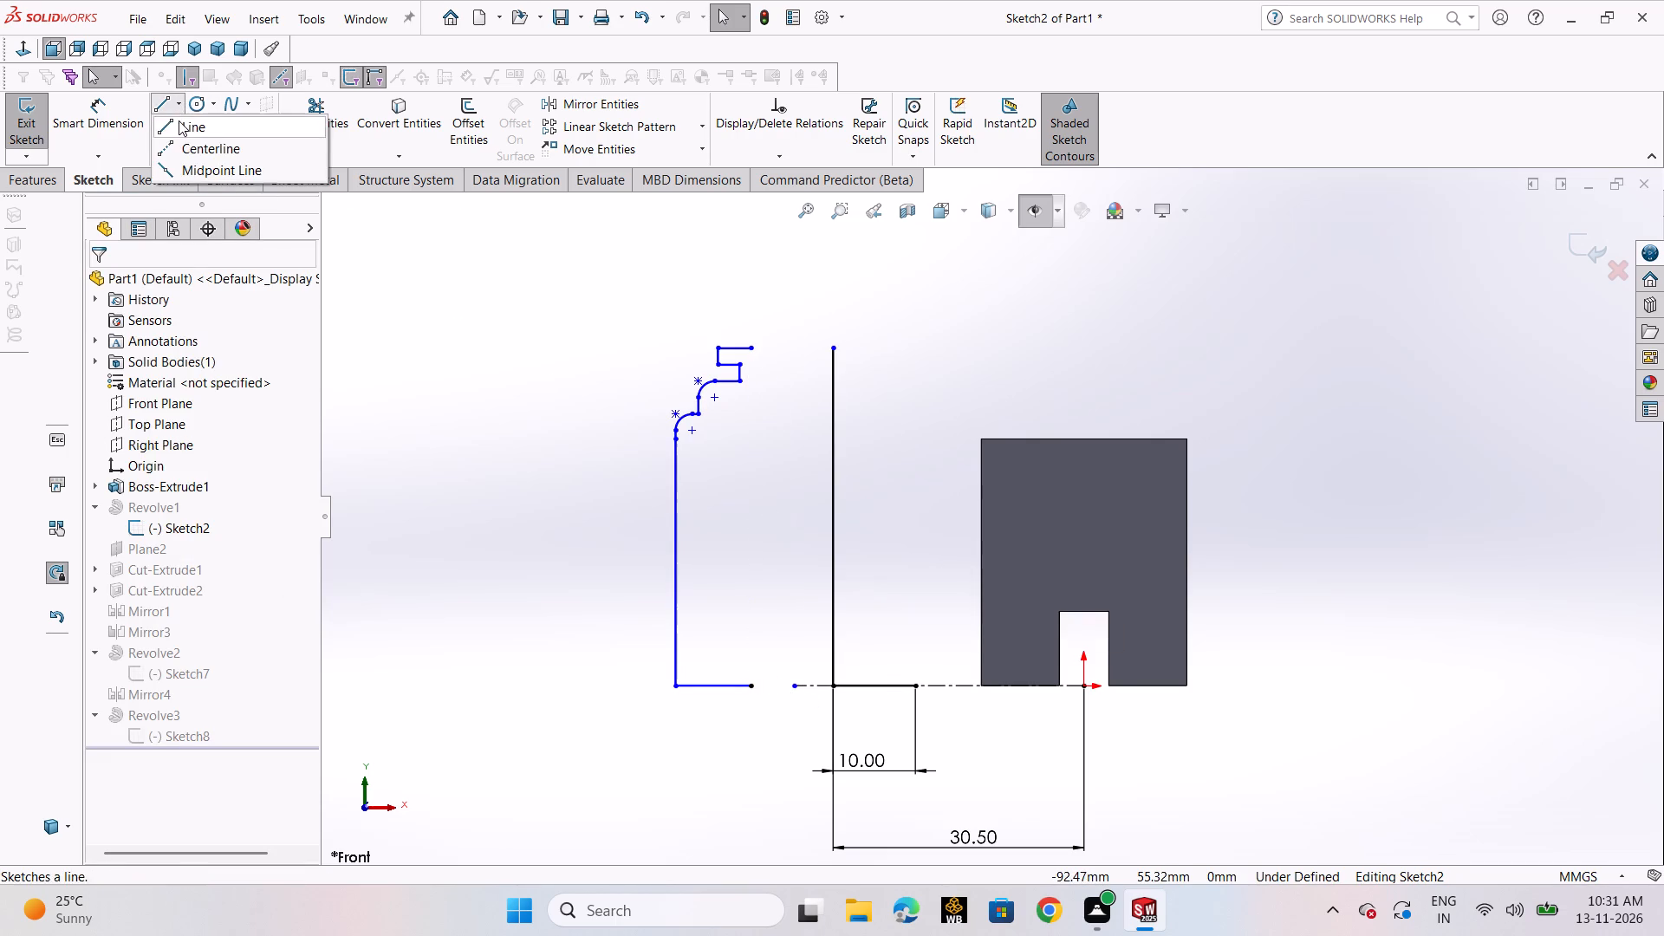
left_click(179, 120)
left_click(829, 351)
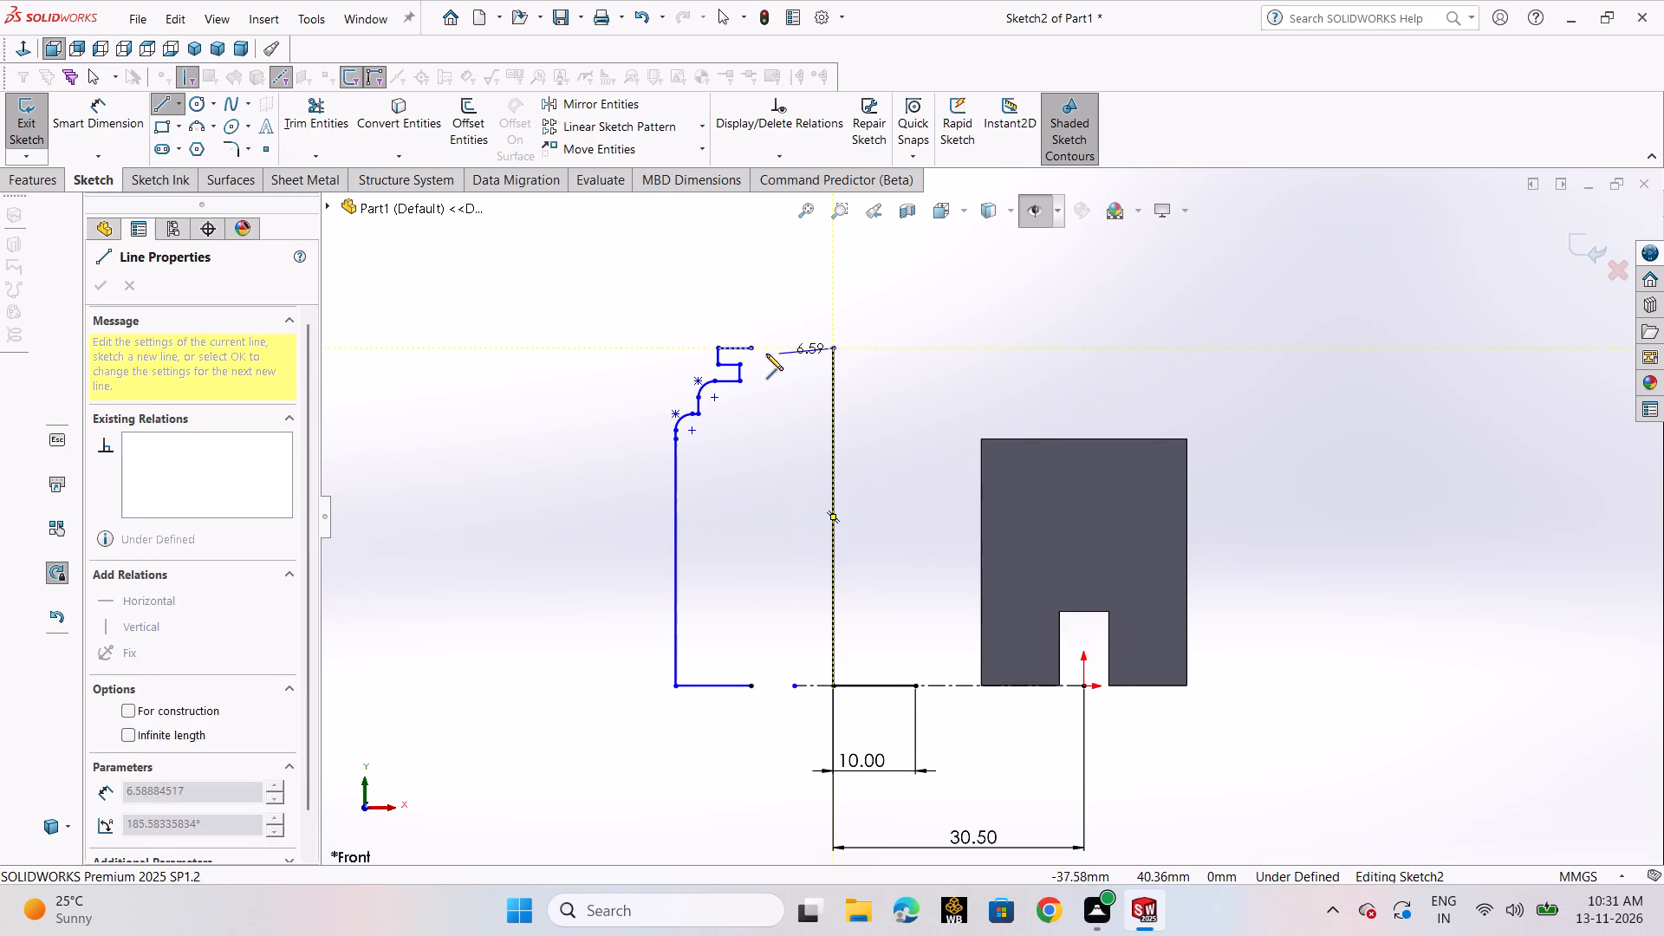
left_click(747, 348)
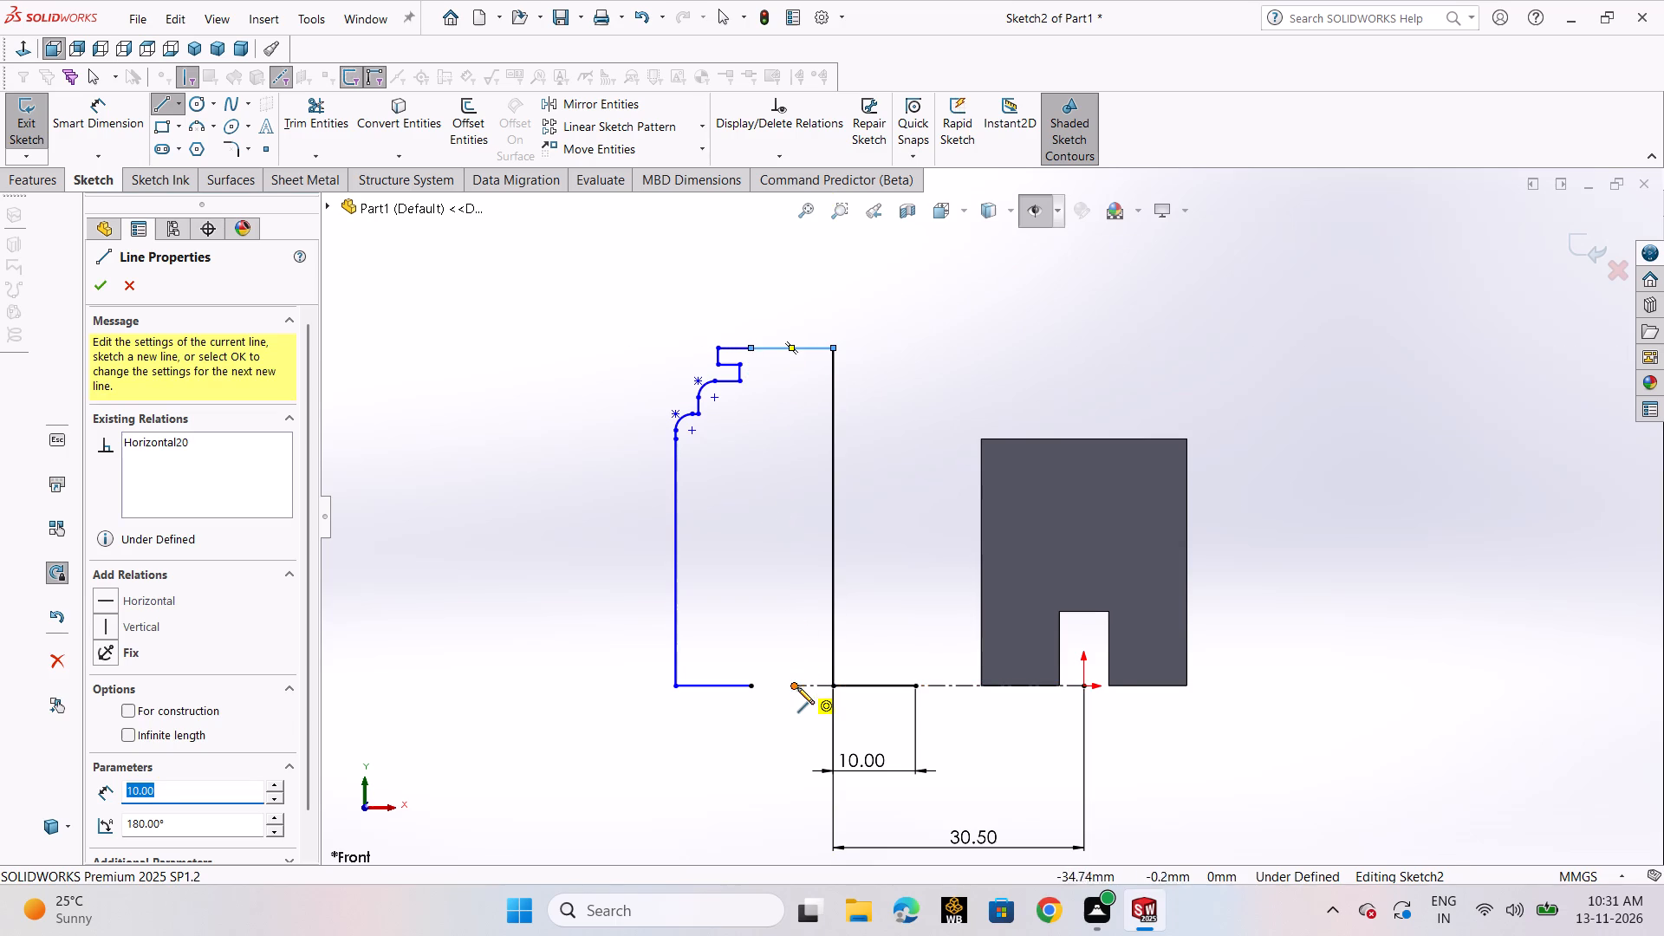
left_click(793, 687)
left_click(753, 689)
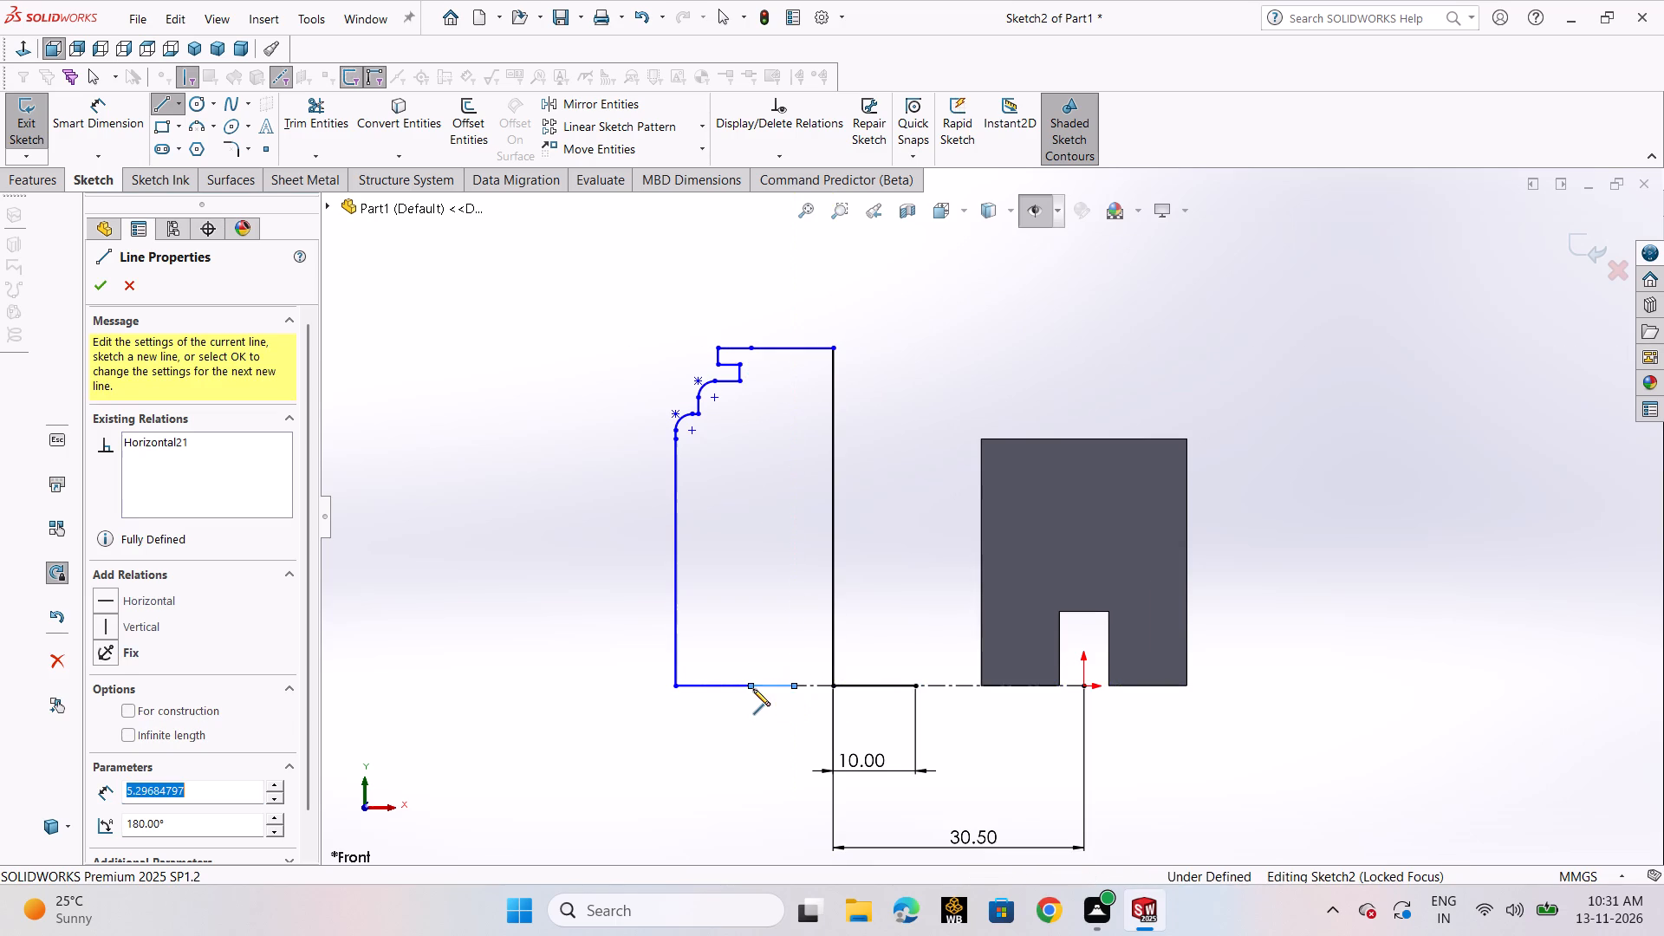
right_click(753, 689)
left_click(776, 697)
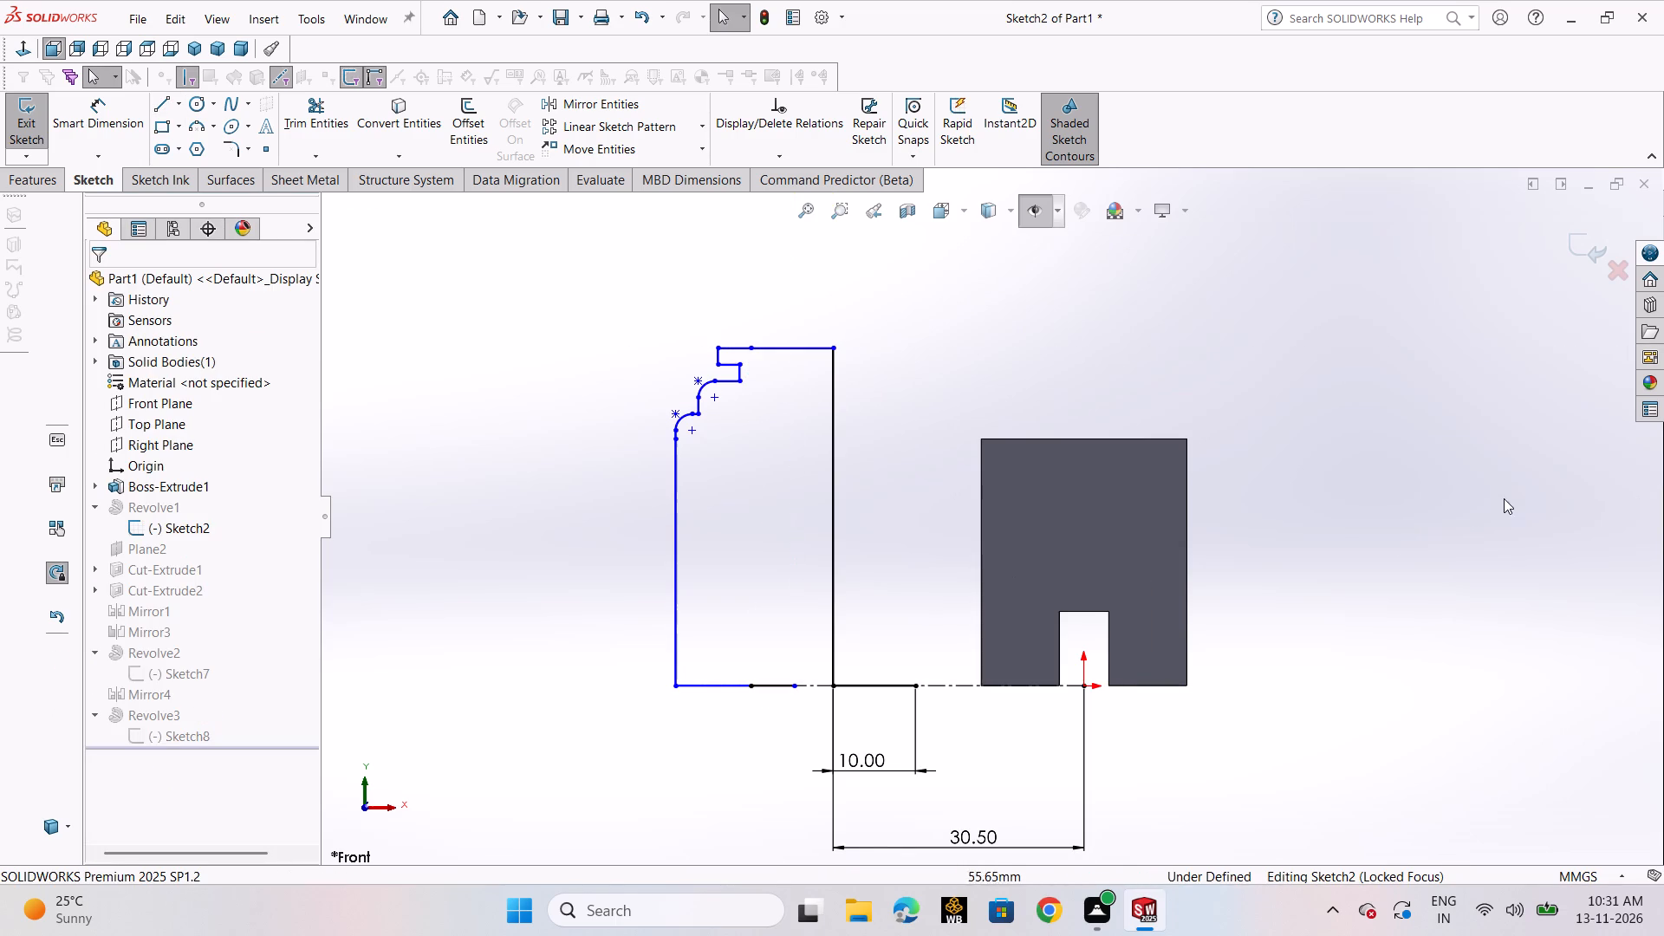
Move the loose inner endpoint on the bottom edge onto the lower end of the vertical axis to close the profile.
scroll(954, 653, "down", 2)
scroll(834, 666, "down", 4)
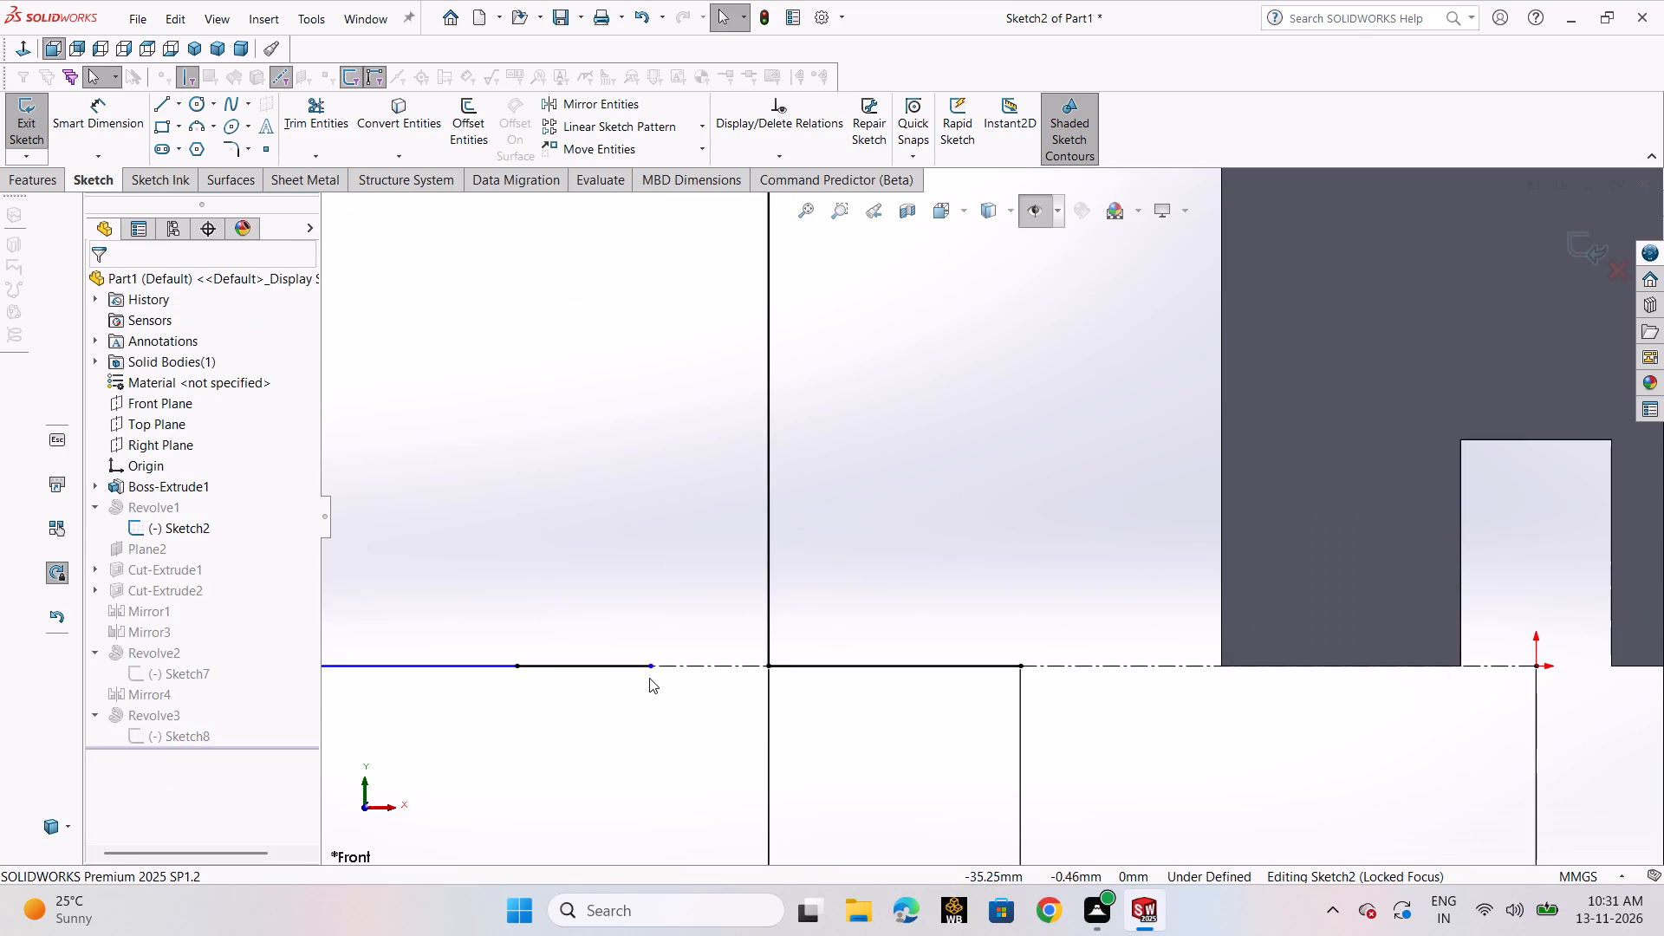
left_click_drag(647, 669, 764, 664)
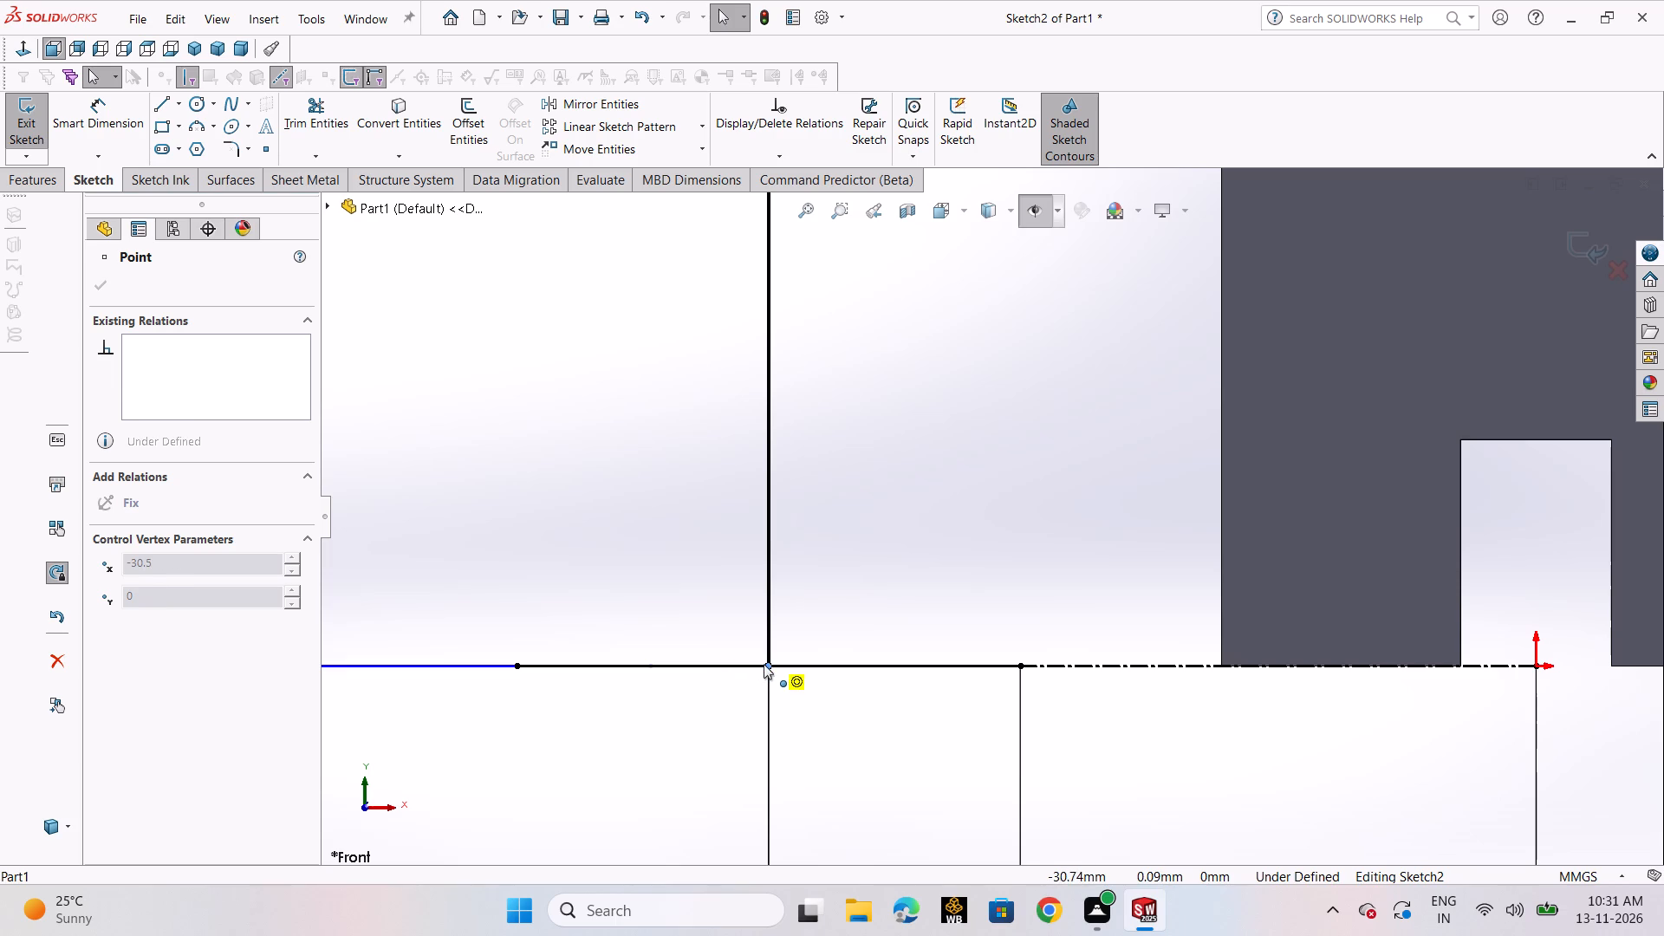
left_click_drag(764, 664, 764, 664)
left_click(852, 609)
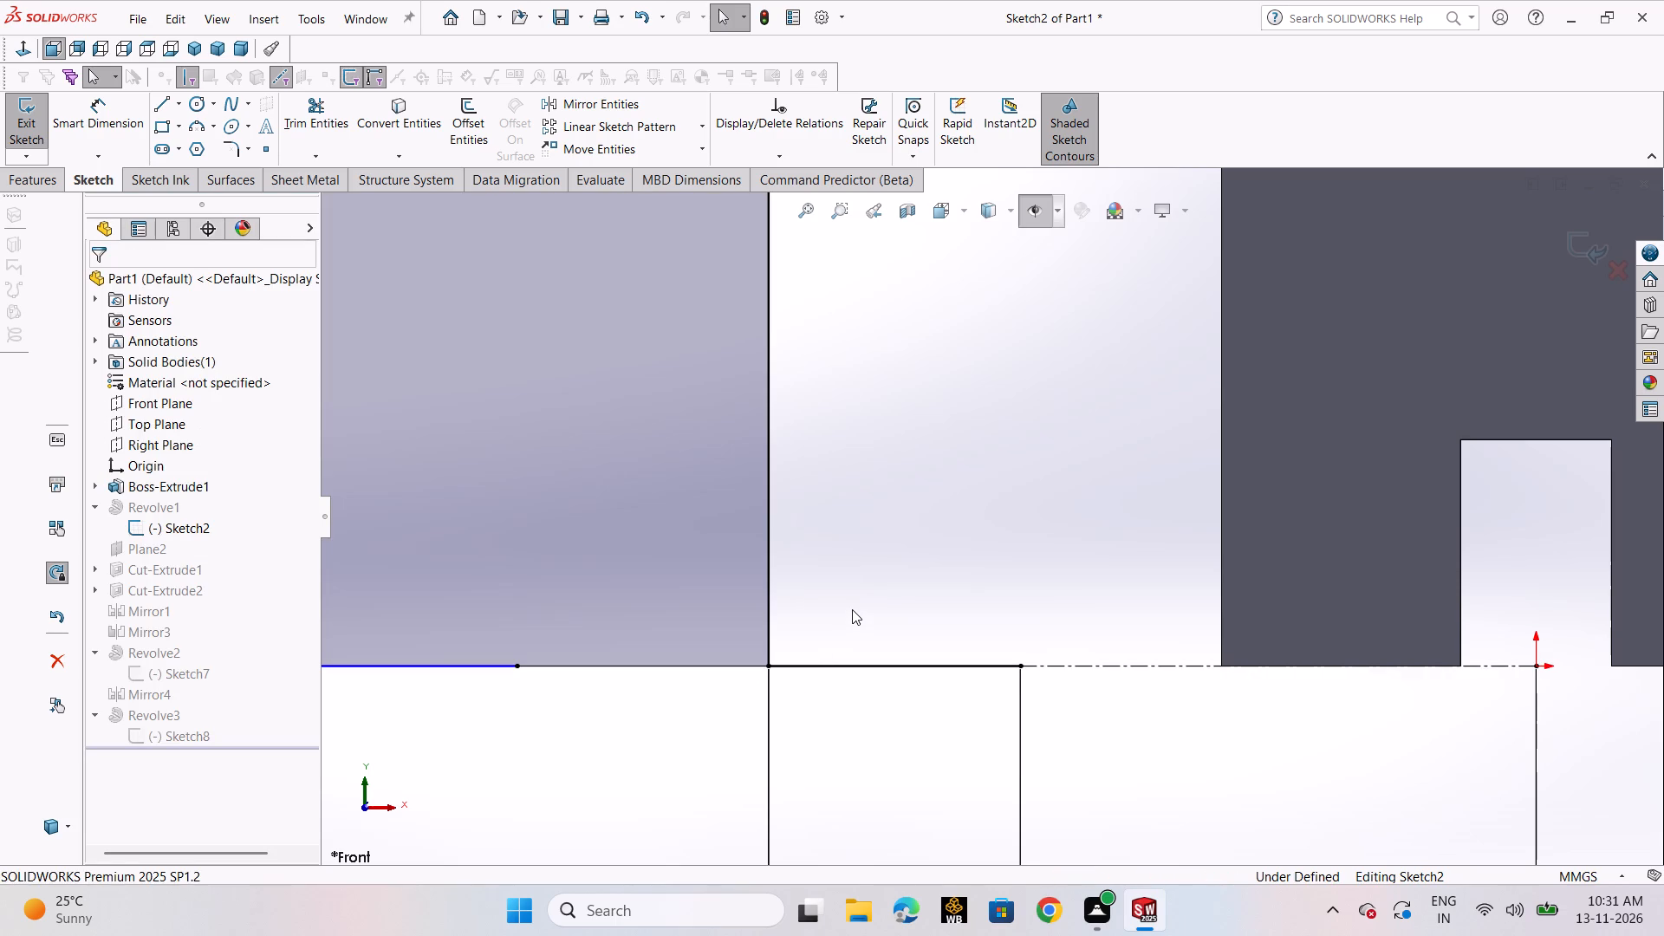
Sketch a vertical line about 21 mm long inside the left half-profile, starting just below its bottom edge.
scroll(817, 559, "up", 5)
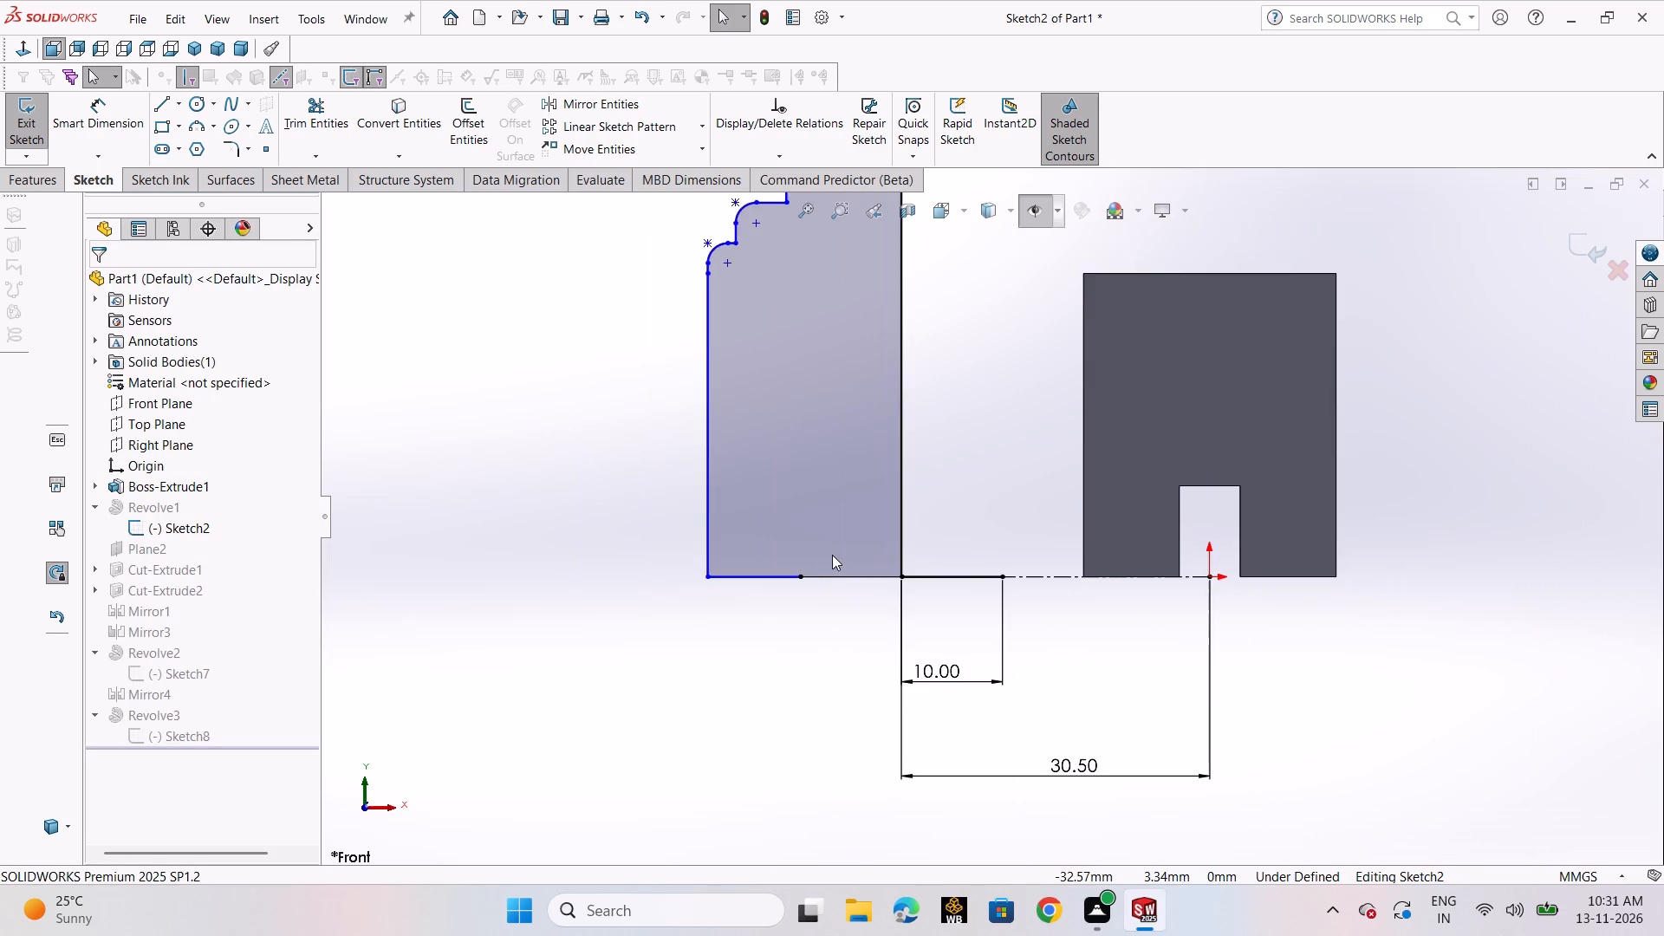
scroll(847, 554, "up", 1)
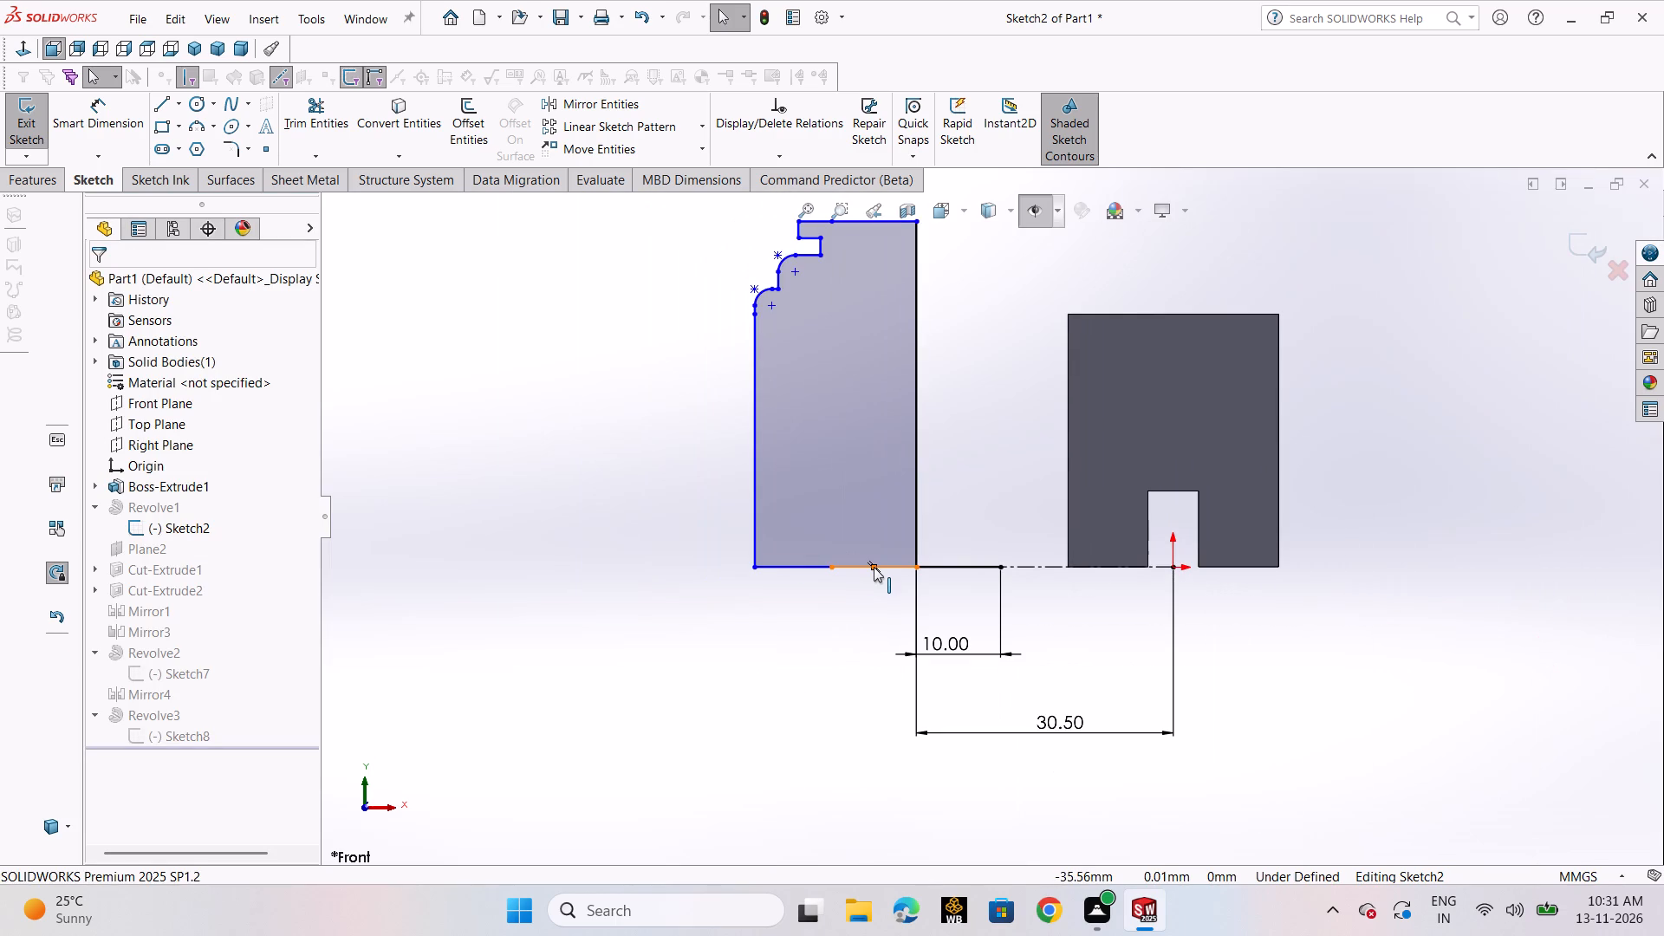
left_click(176, 109)
left_click(180, 133)
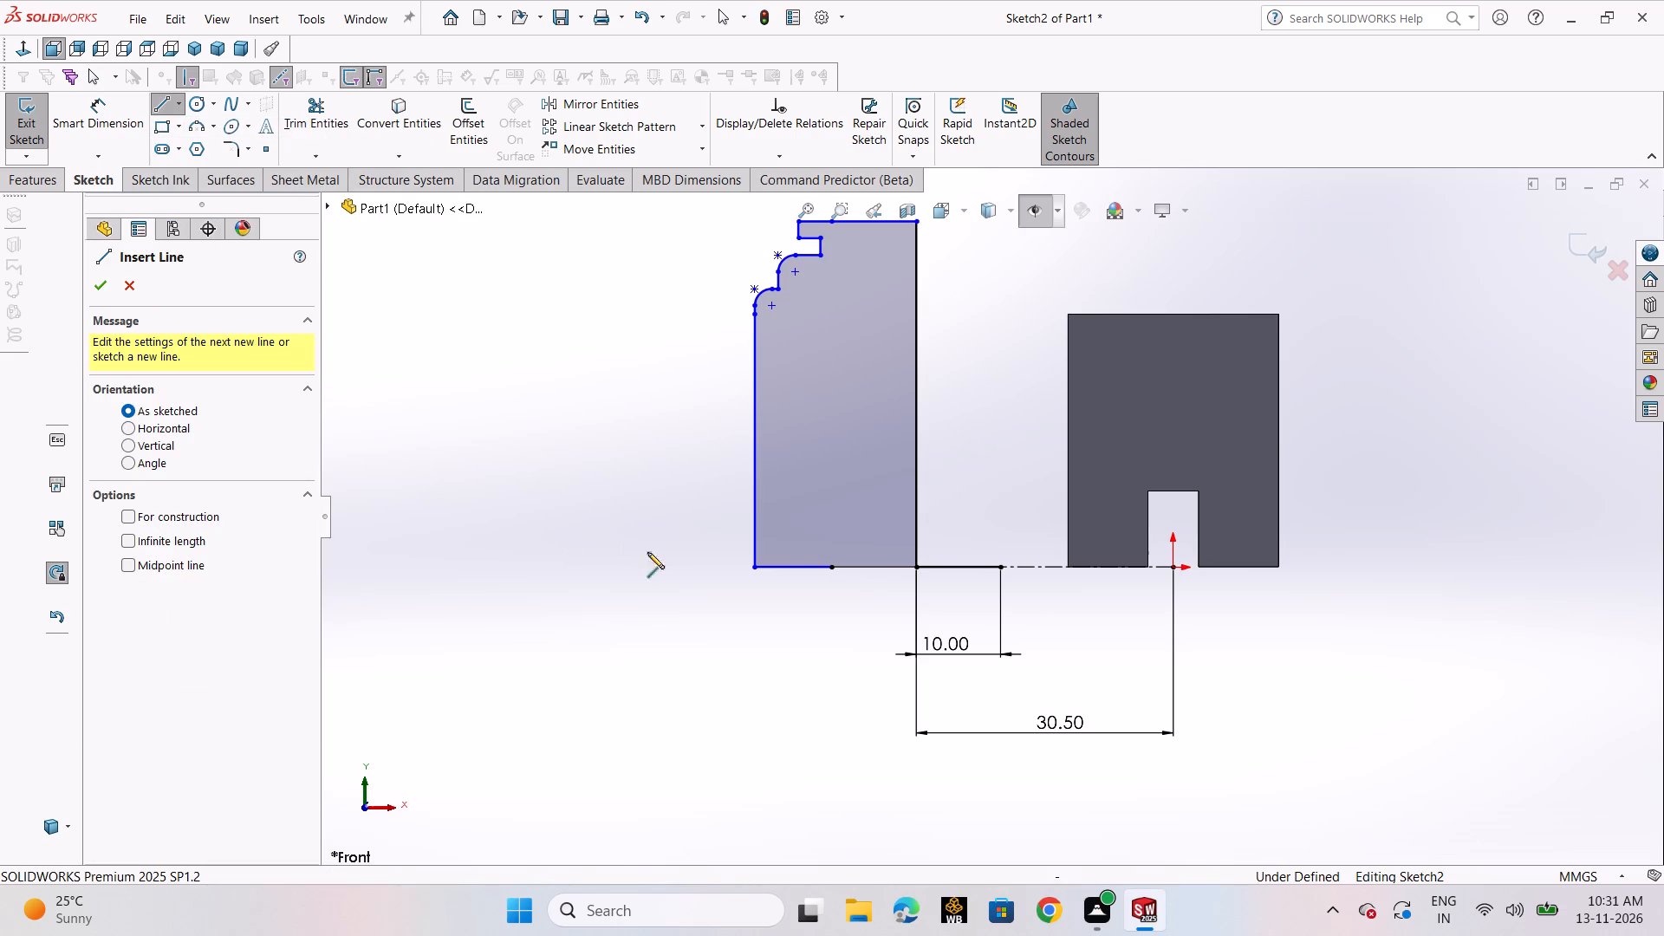
left_click(822, 588)
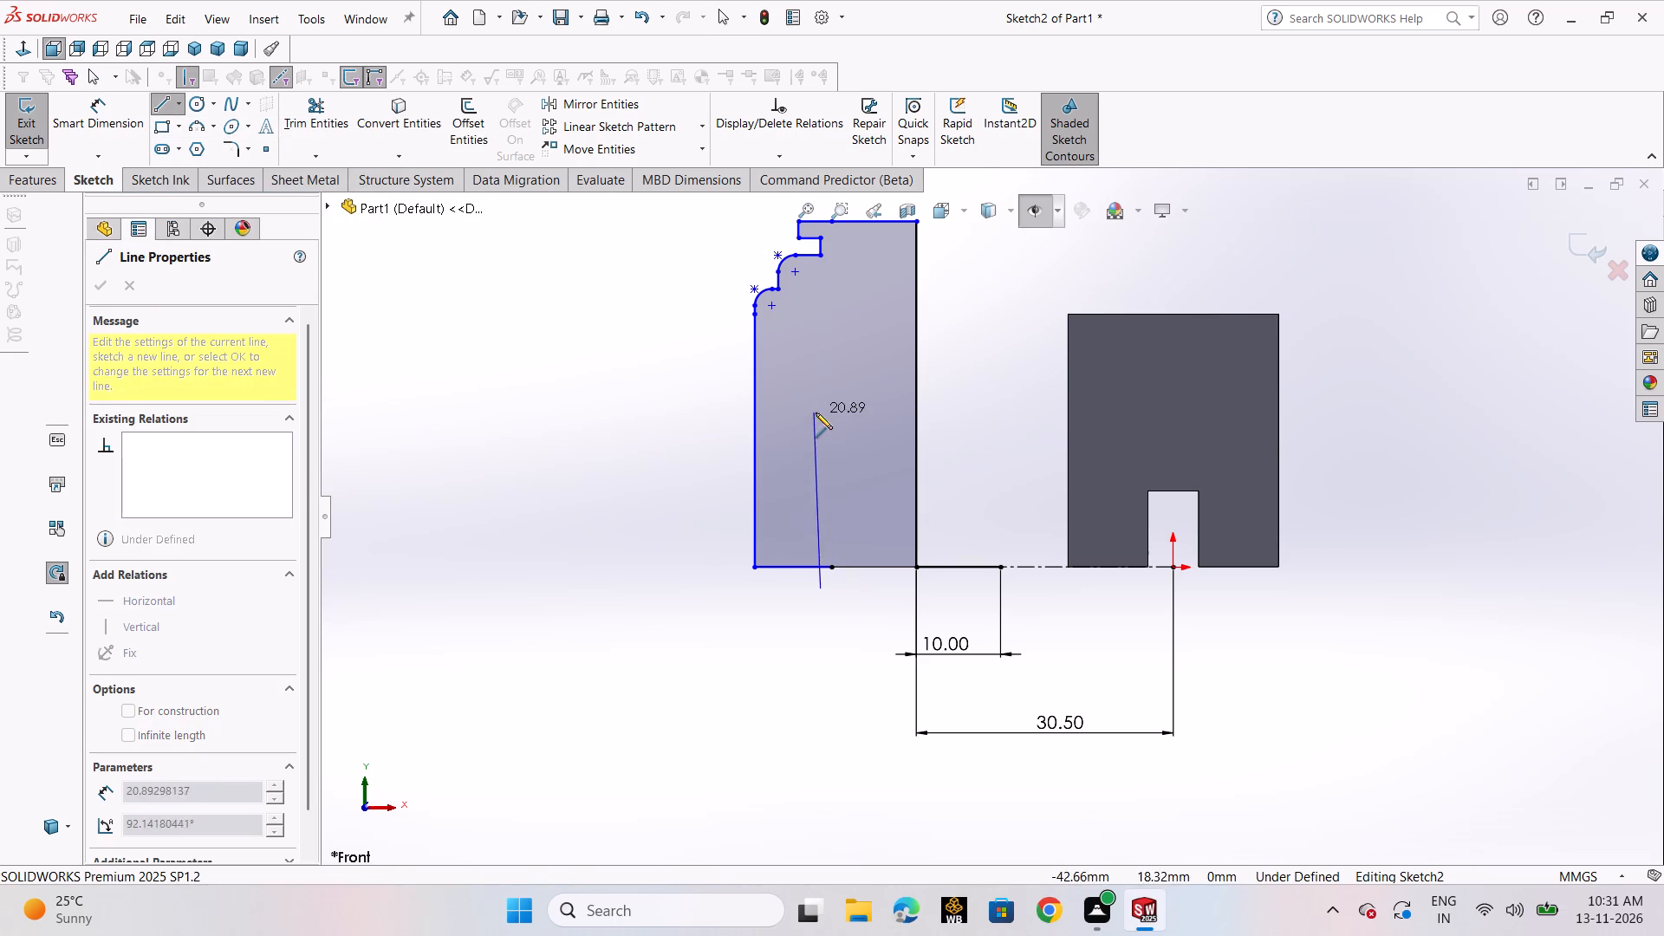
left_click(820, 409)
right_click(820, 409)
left_click(843, 422)
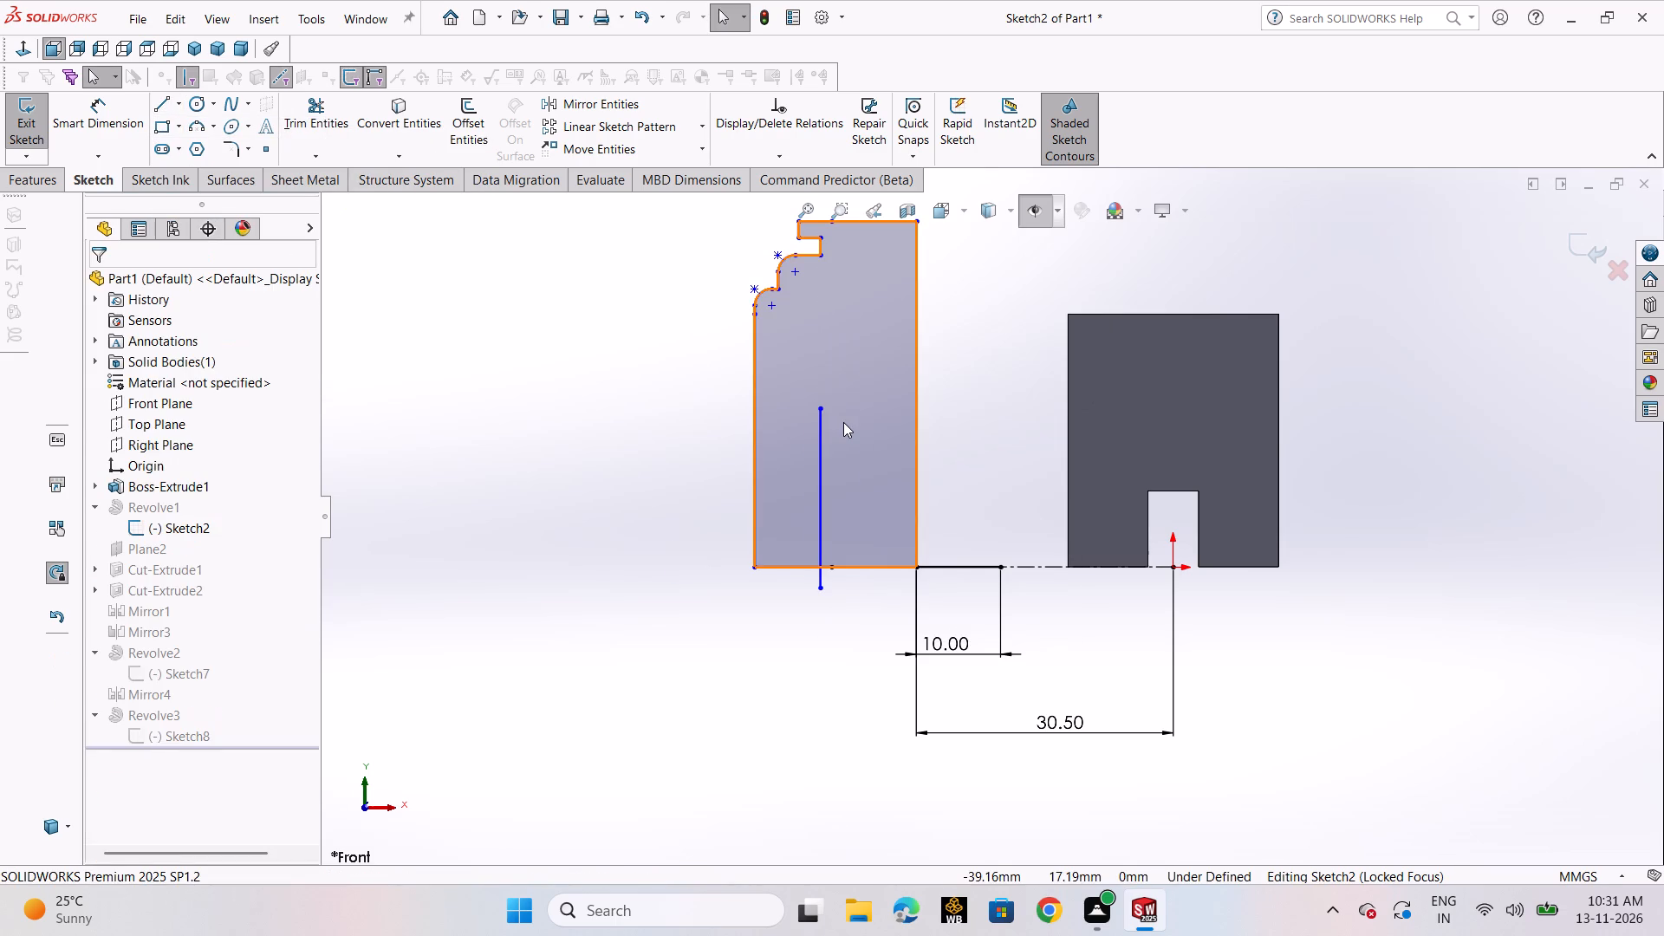
Dimension the new vertical line 10 mm from the vertical axis.
left_click(79, 114)
left_click(817, 518)
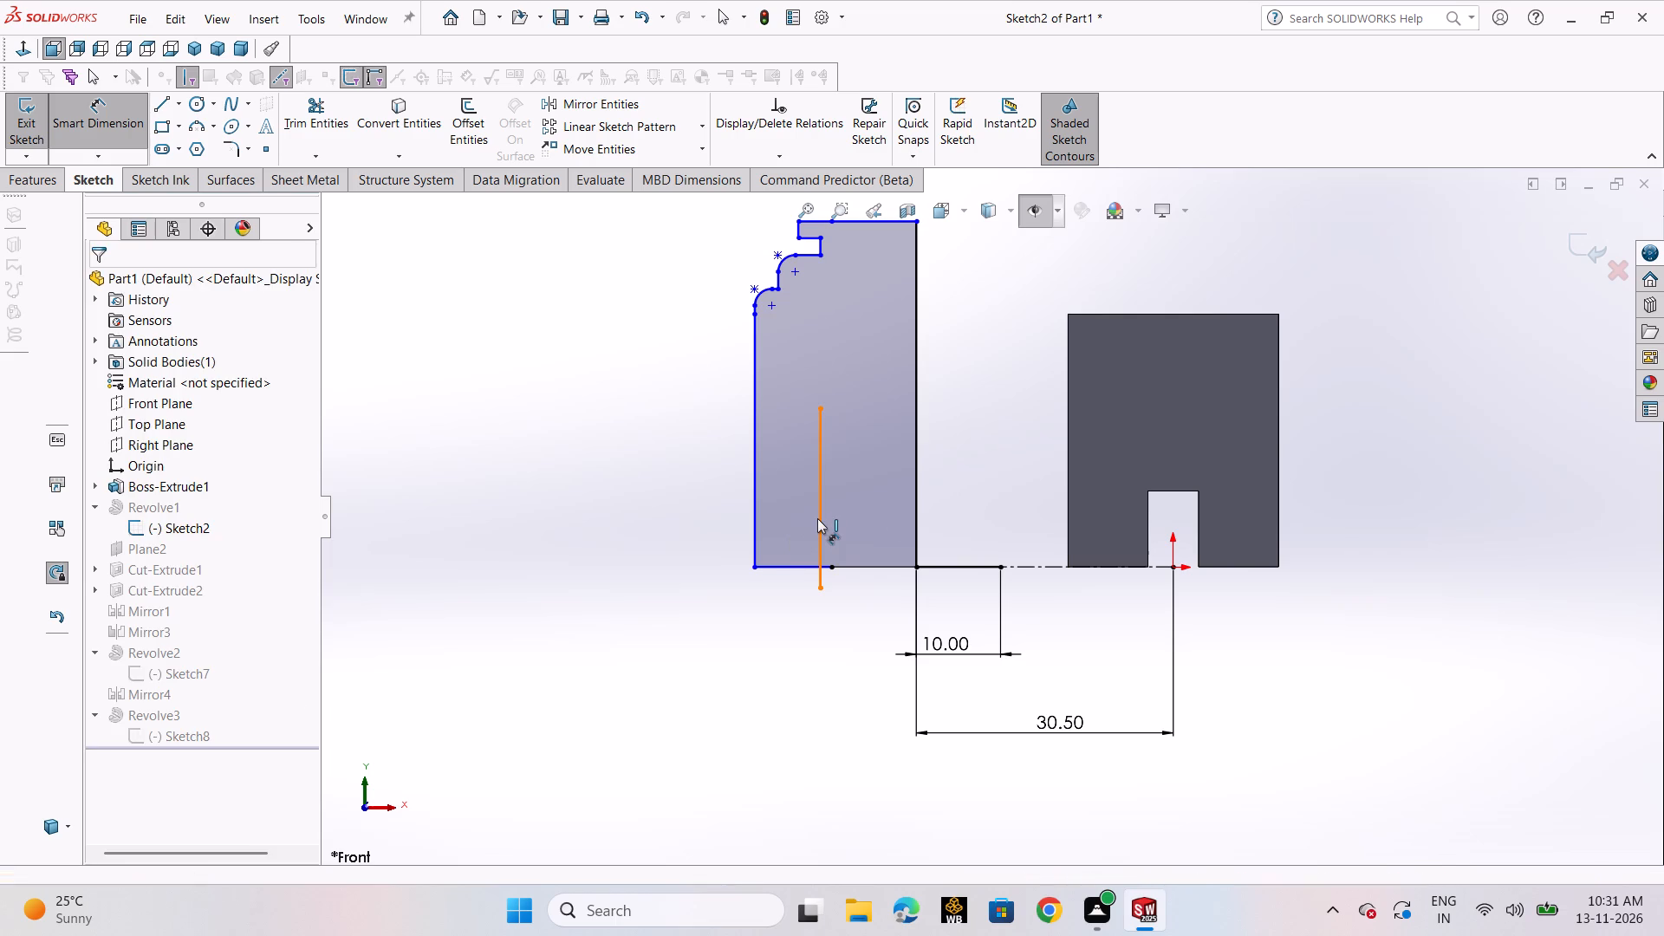
left_click(913, 483)
left_click(864, 660)
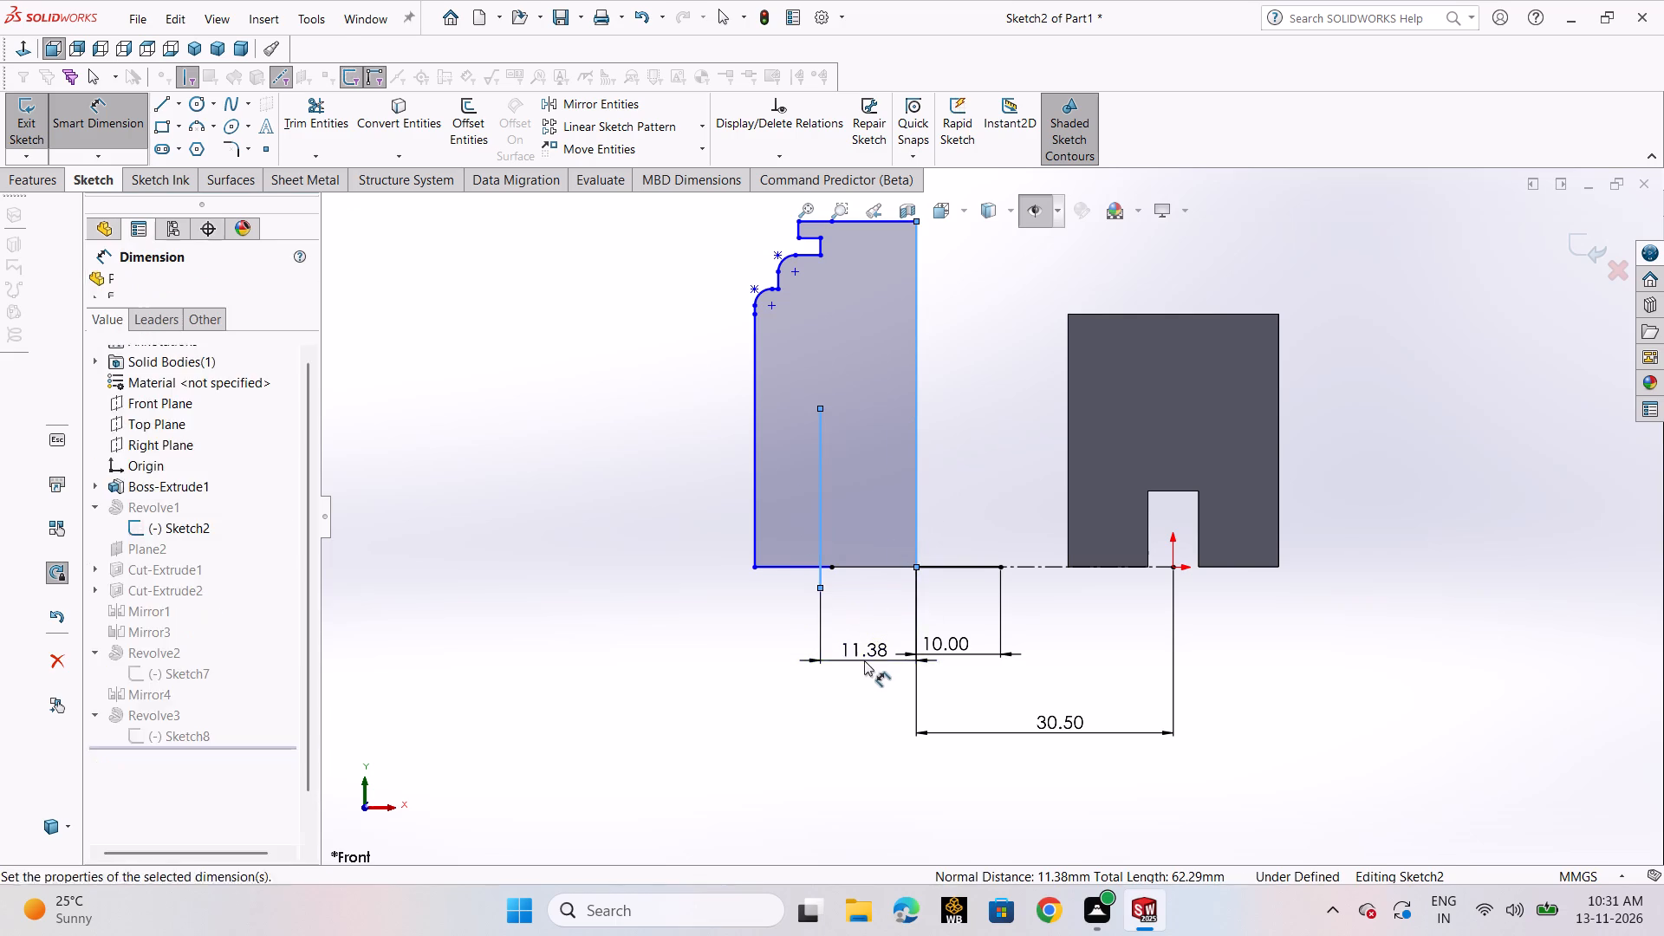
type("10")
key("Return")
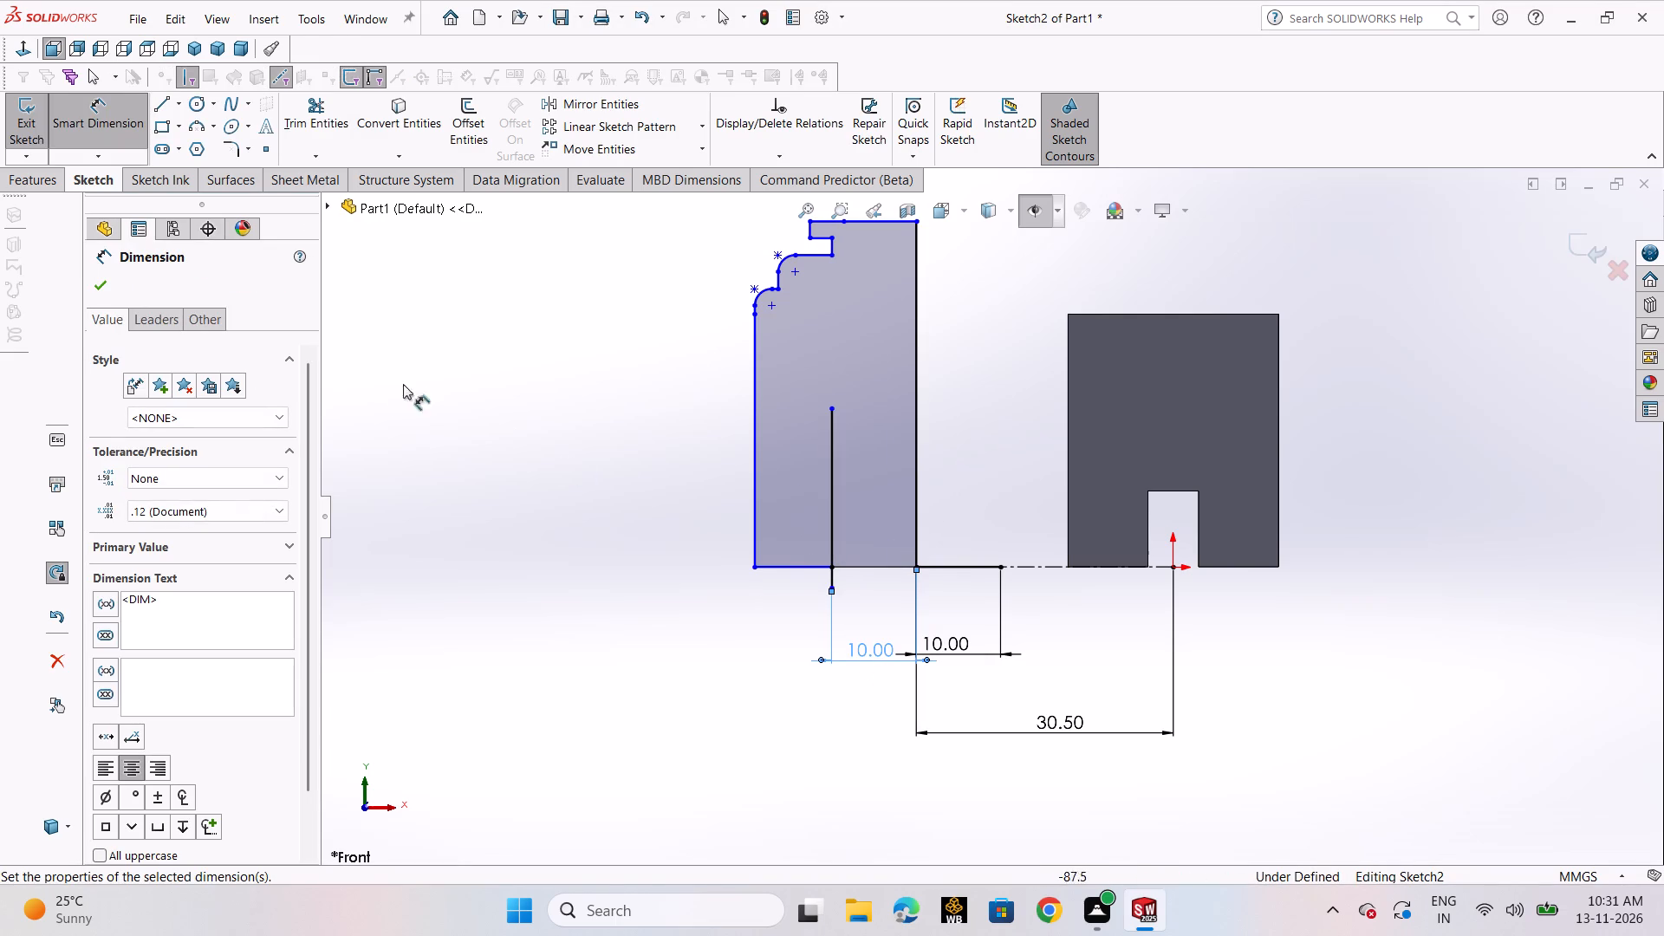
left_click(100, 297)
Snap the inner vertical line's lower end to the bottom-edge point and delete the conflicting symmetric relation between the bottom points.
scroll(853, 568, "down", 4)
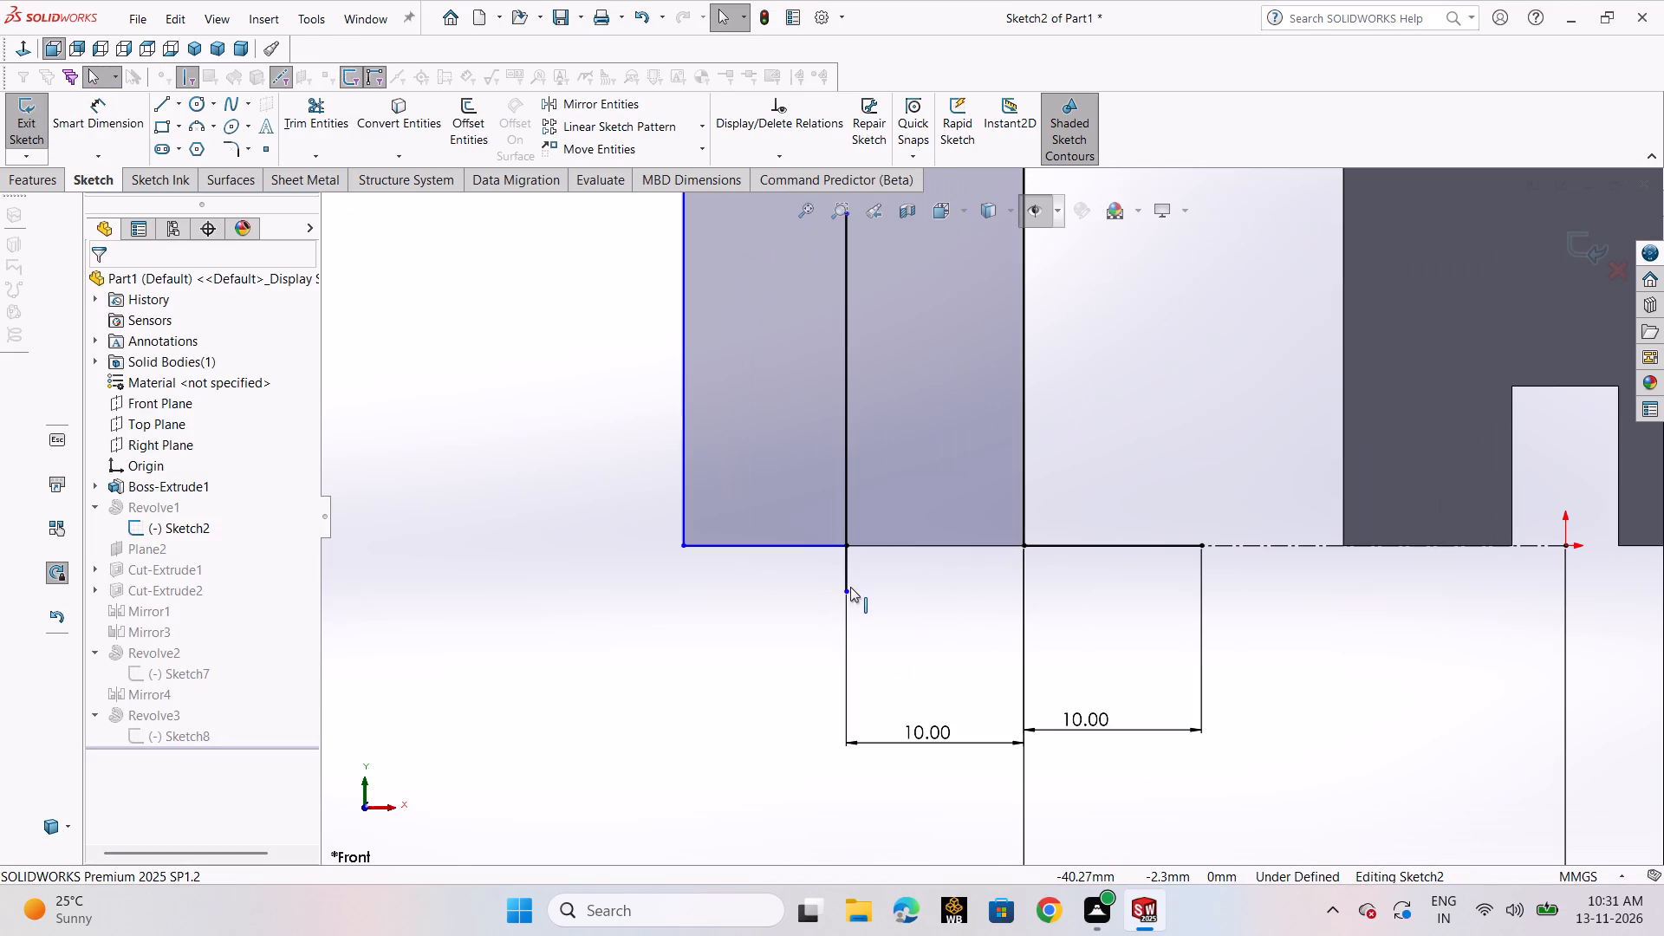
left_click_drag(846, 595, 846, 548)
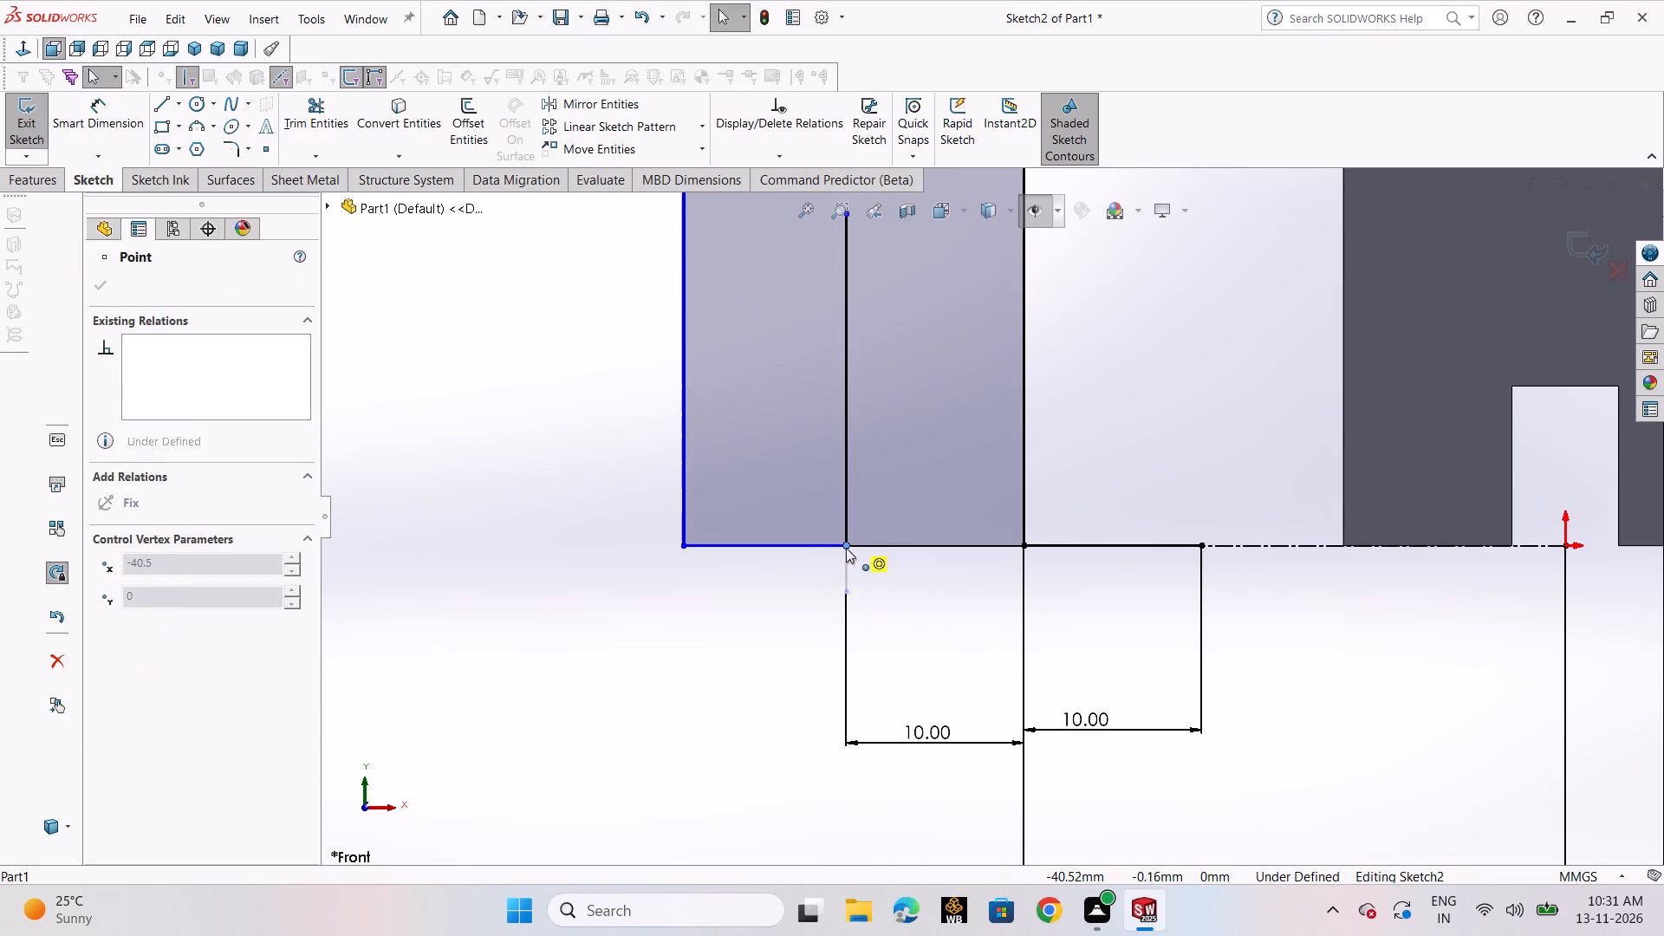
left_click_drag(846, 548, 846, 547)
left_click(551, 631)
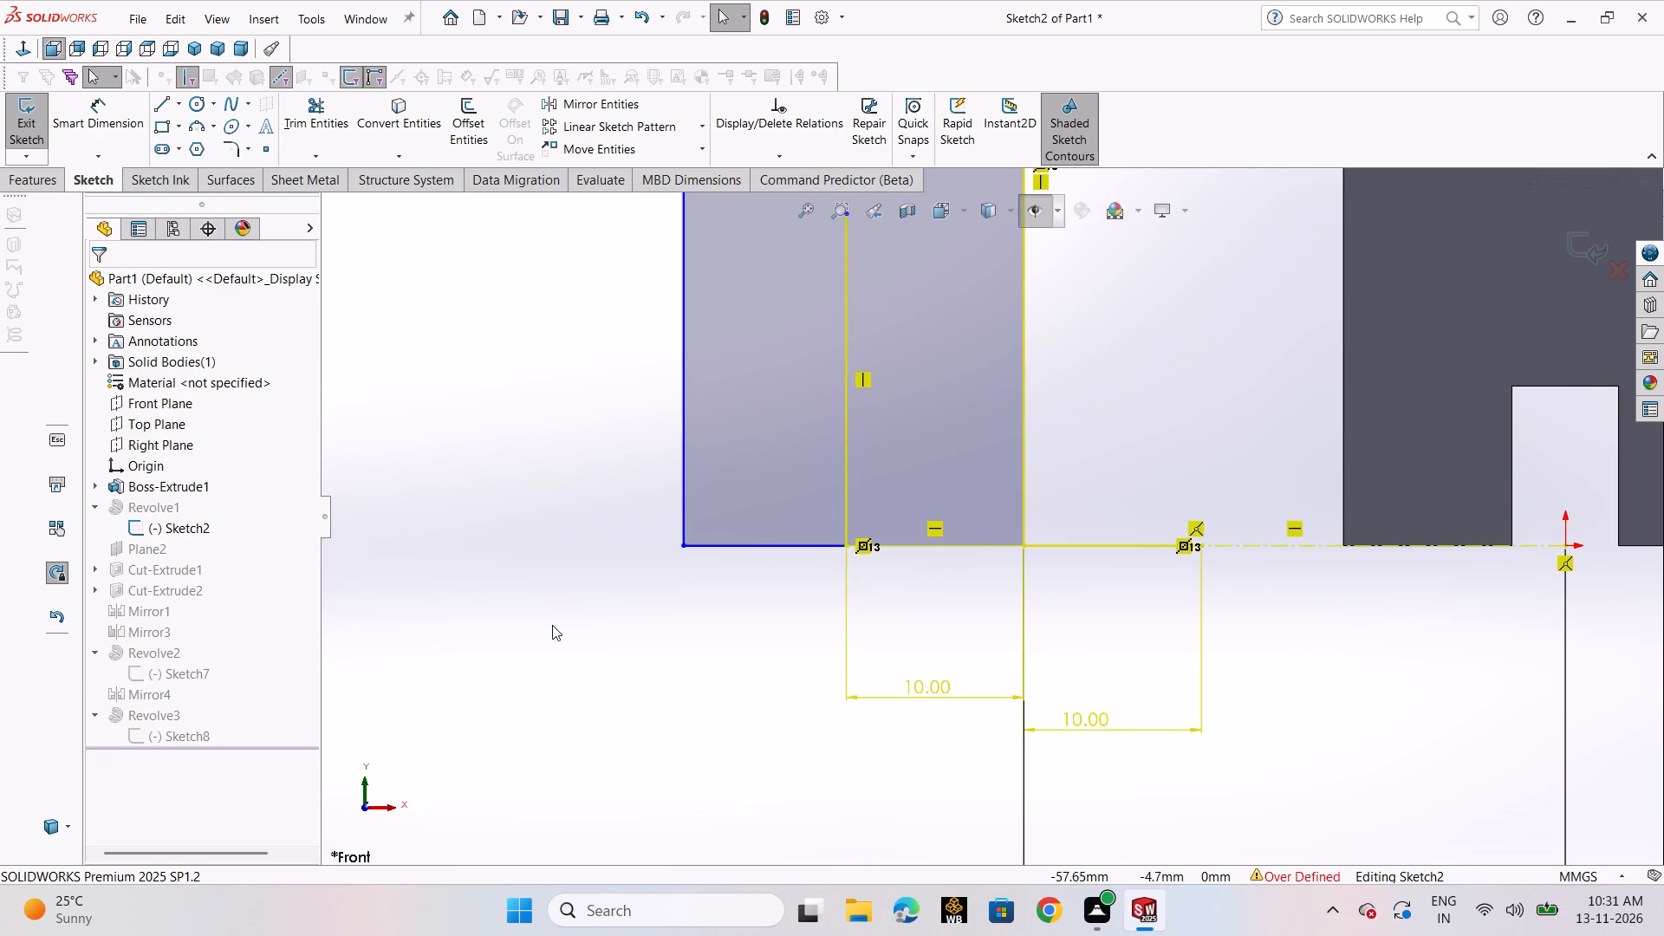
left_click(1180, 551)
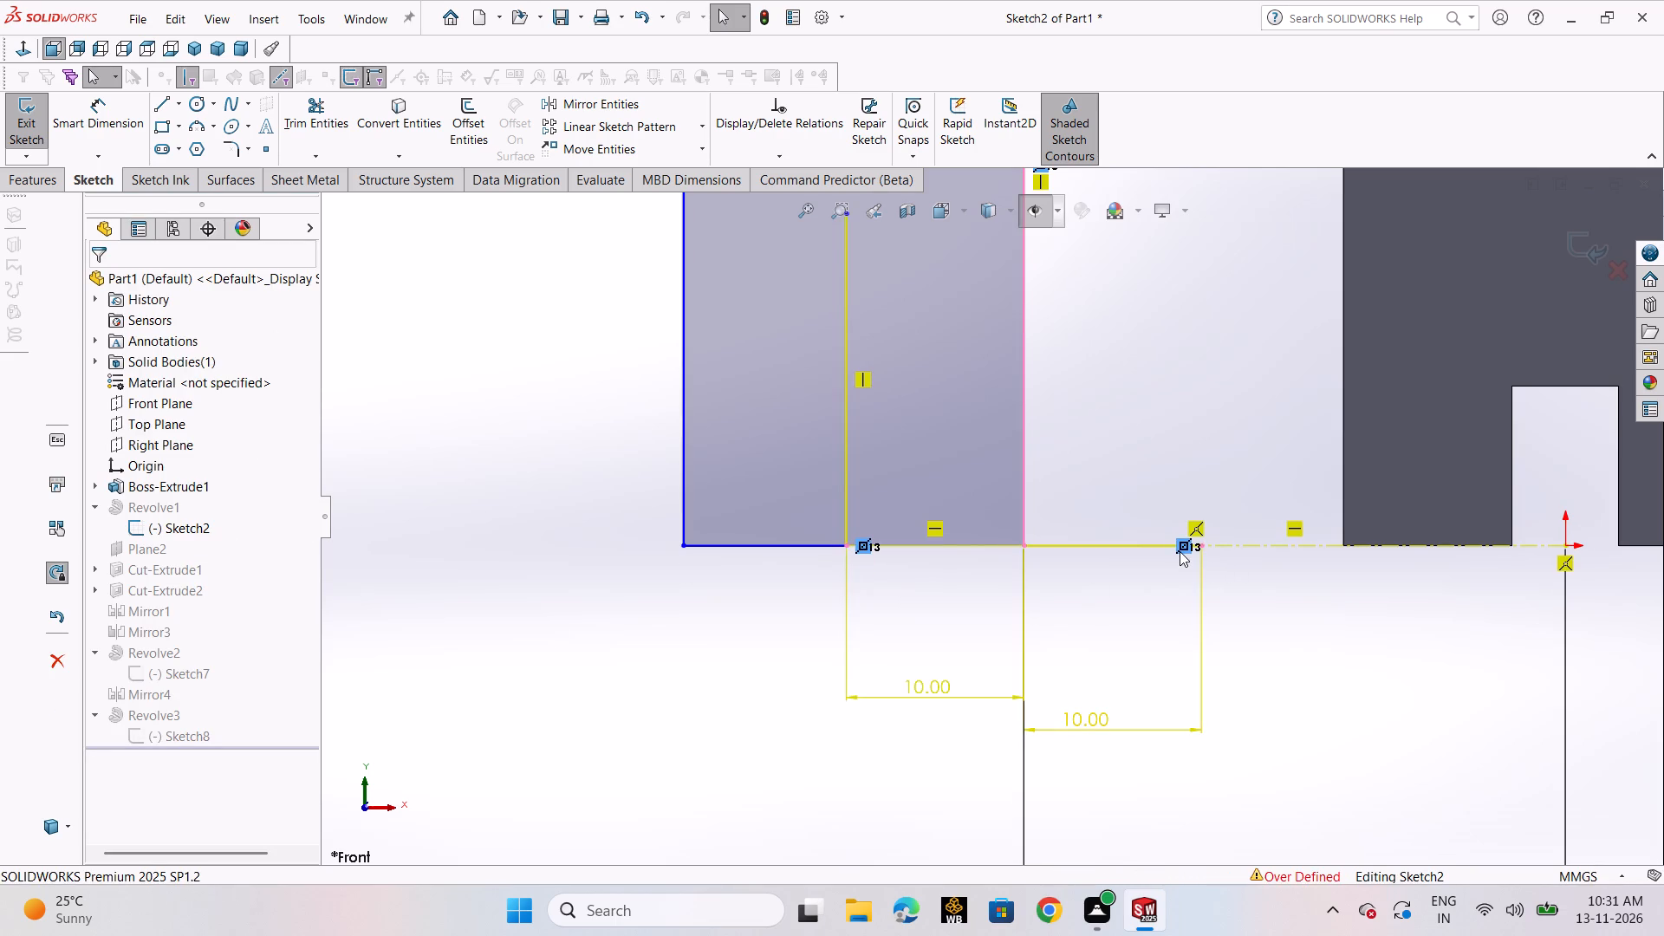
key("Delete")
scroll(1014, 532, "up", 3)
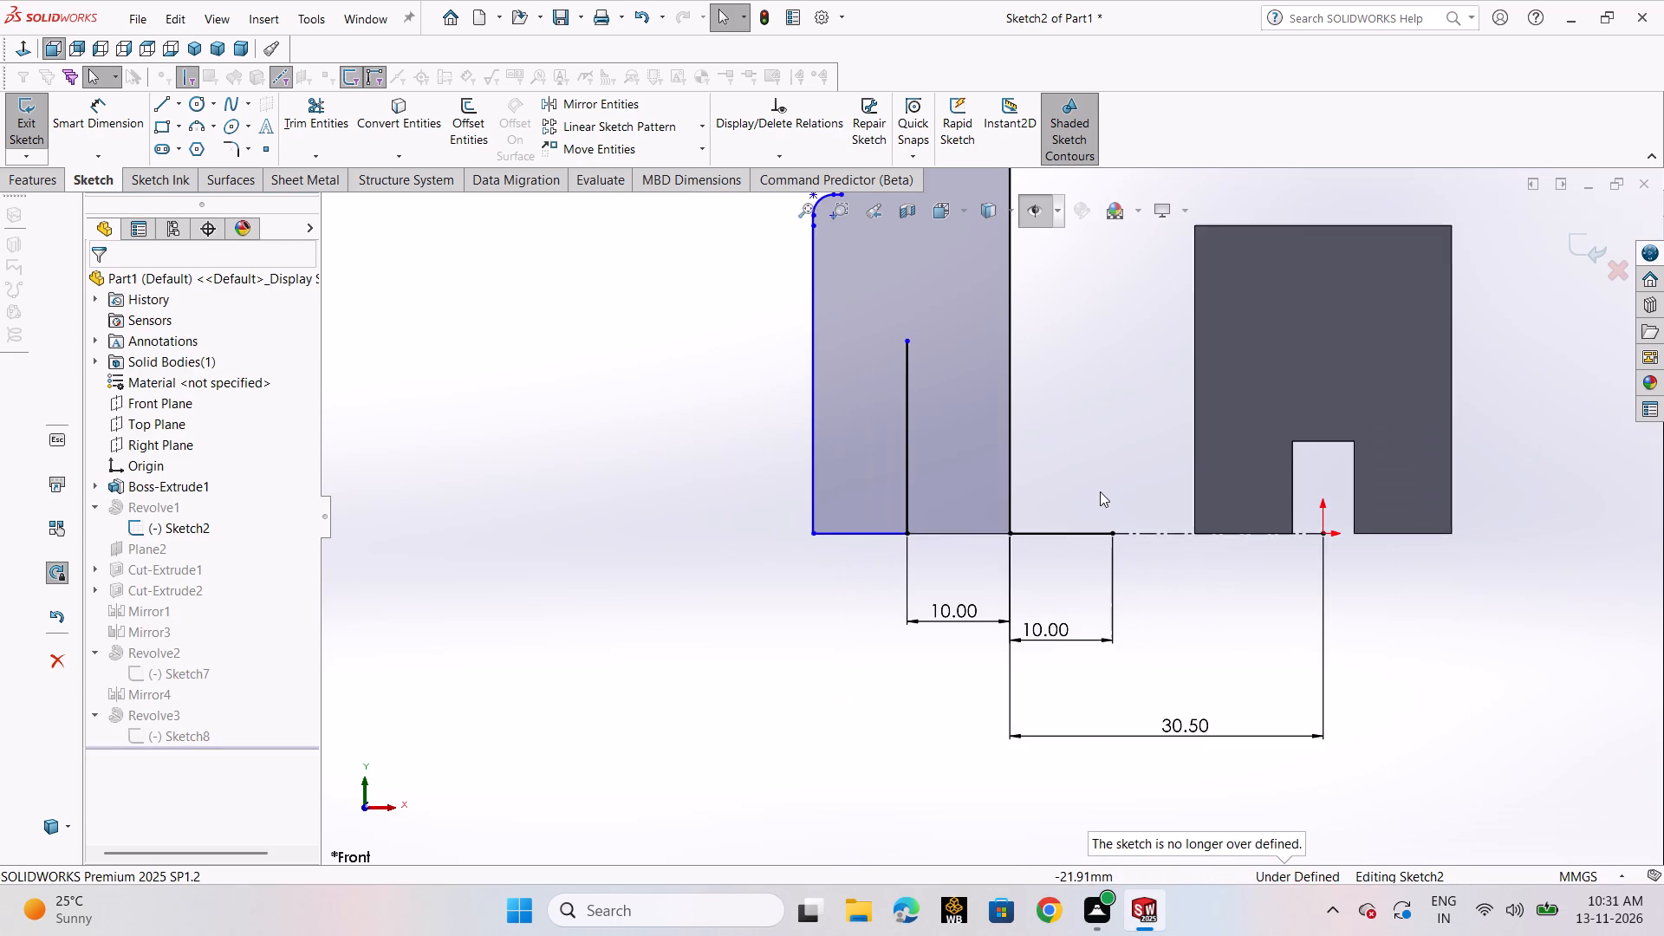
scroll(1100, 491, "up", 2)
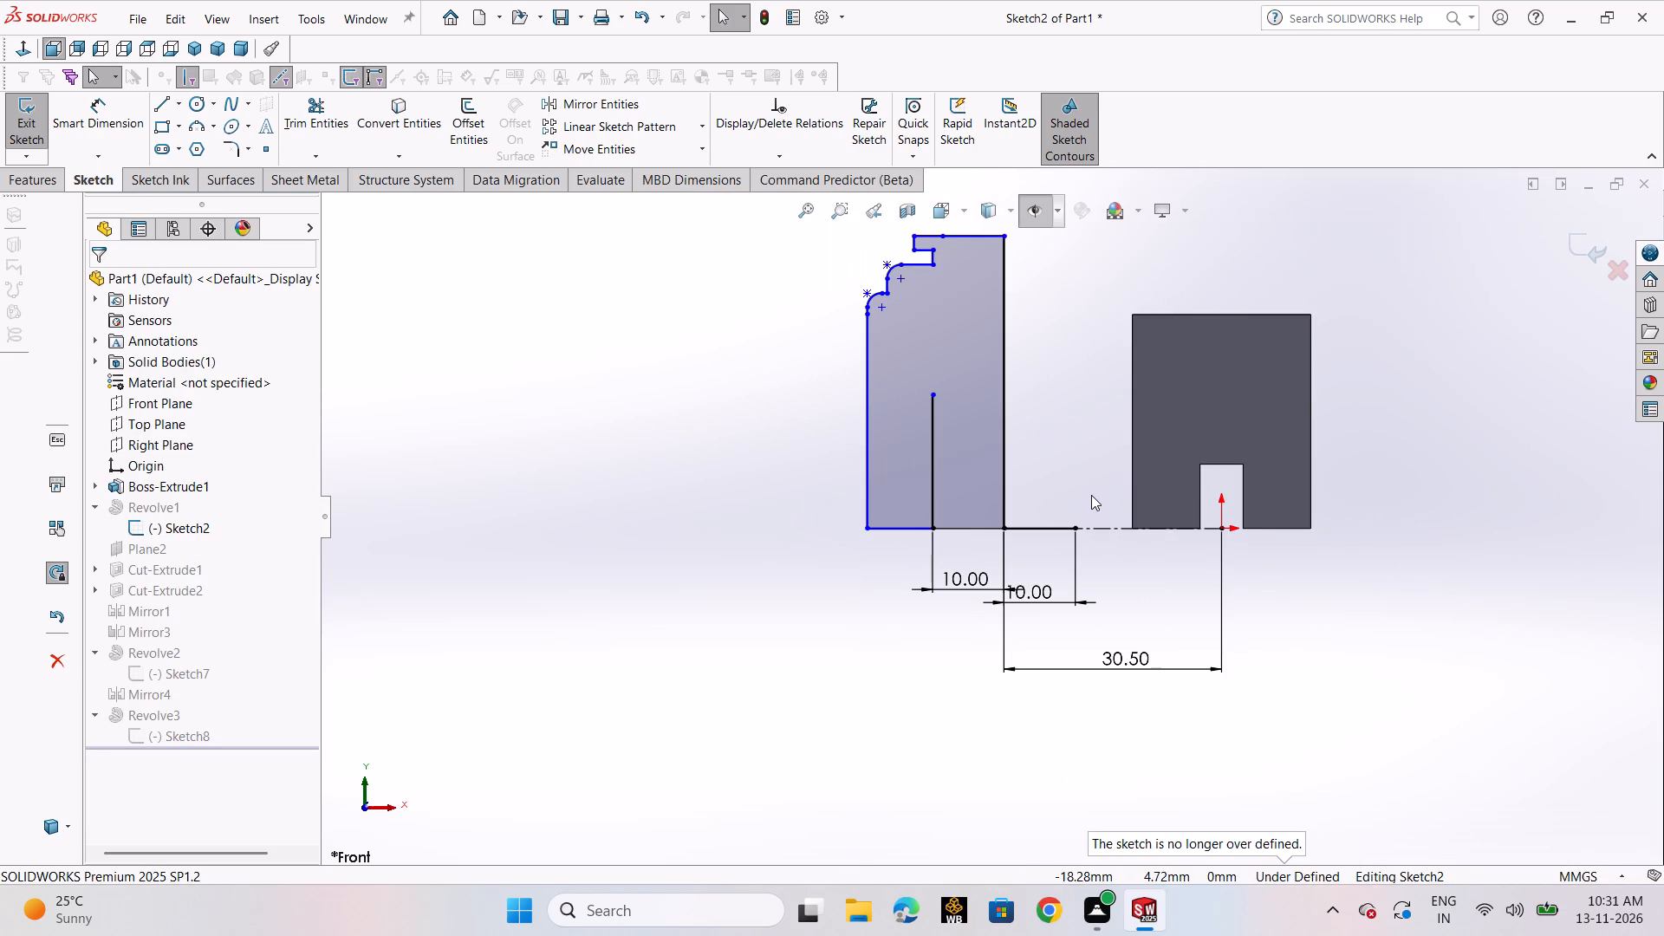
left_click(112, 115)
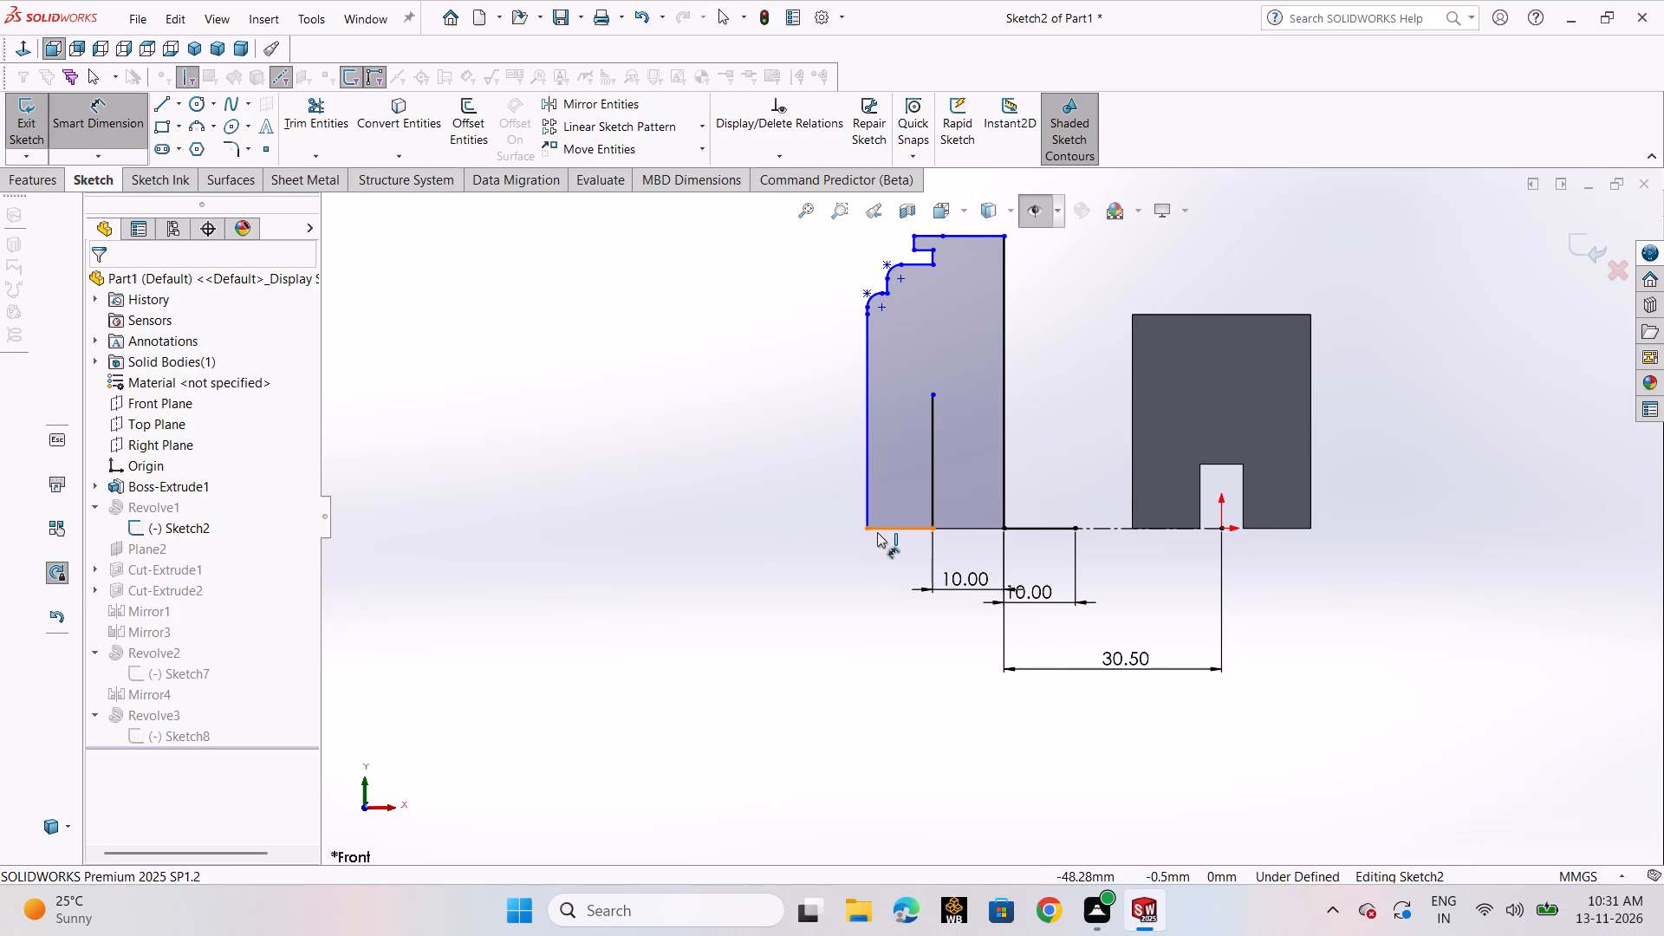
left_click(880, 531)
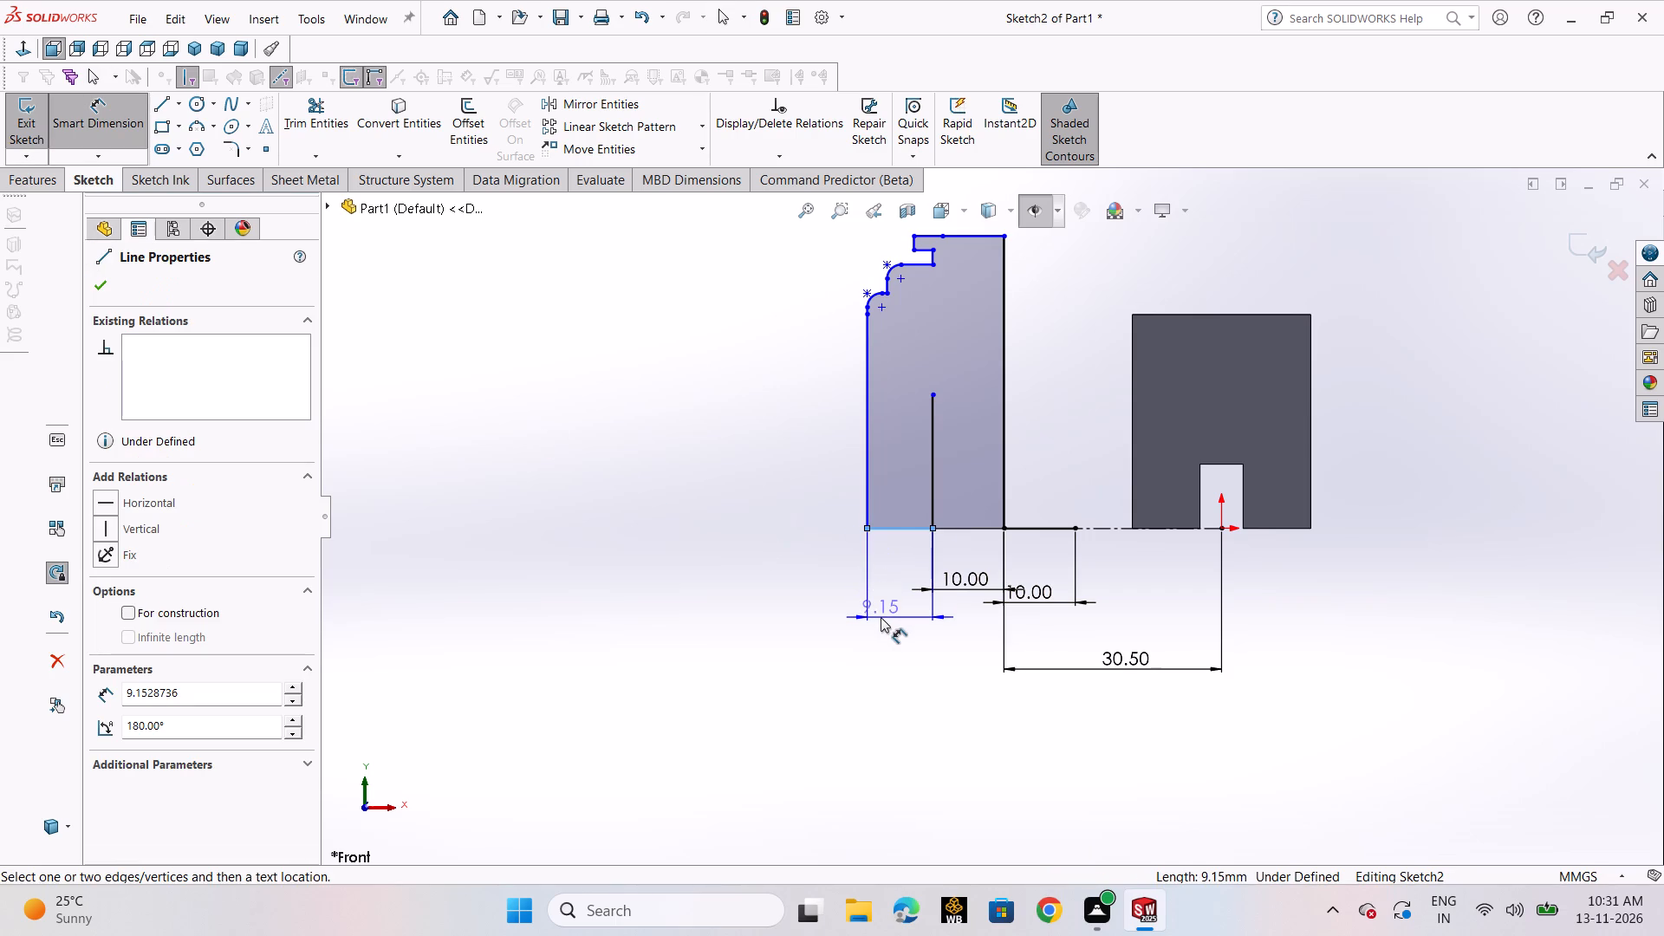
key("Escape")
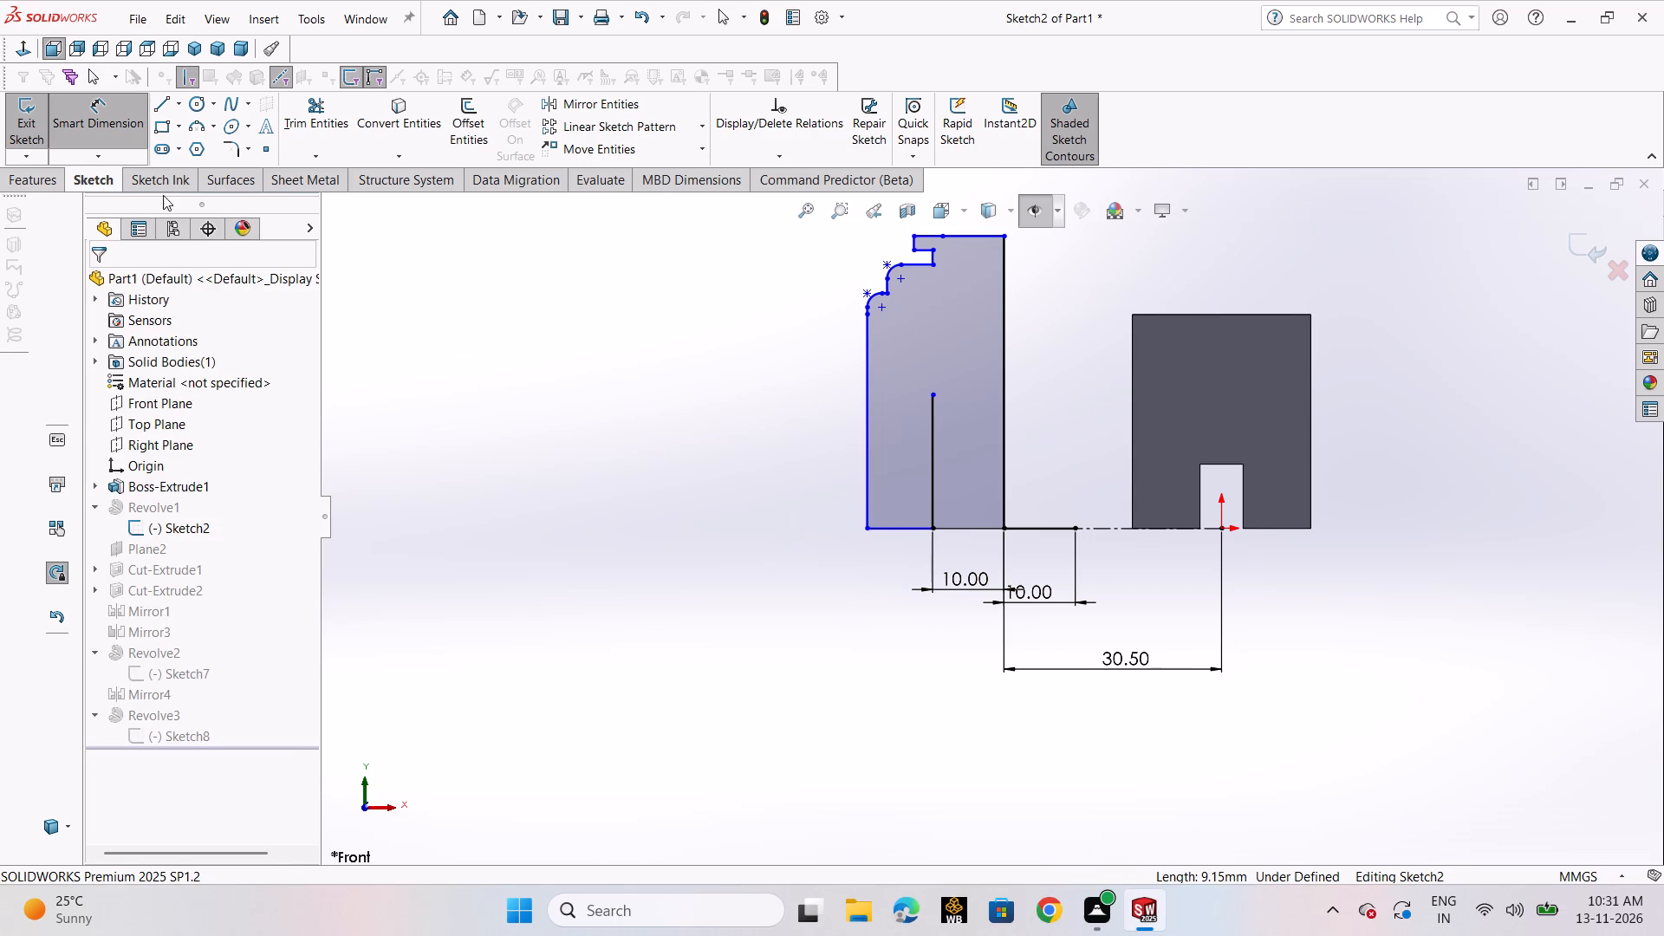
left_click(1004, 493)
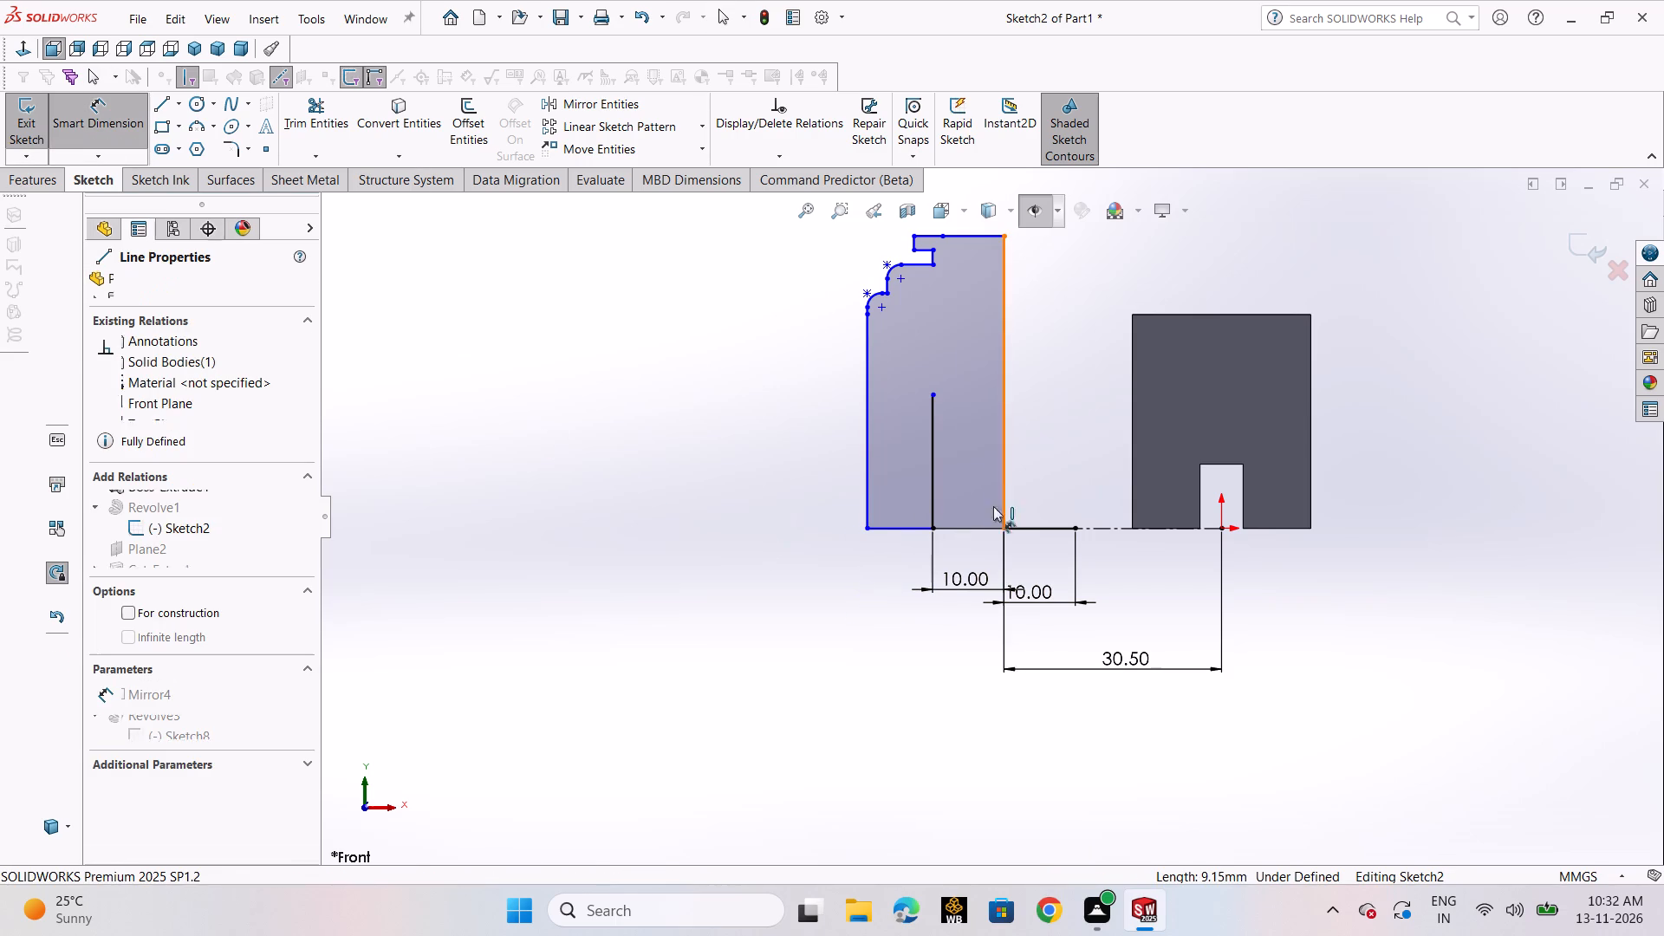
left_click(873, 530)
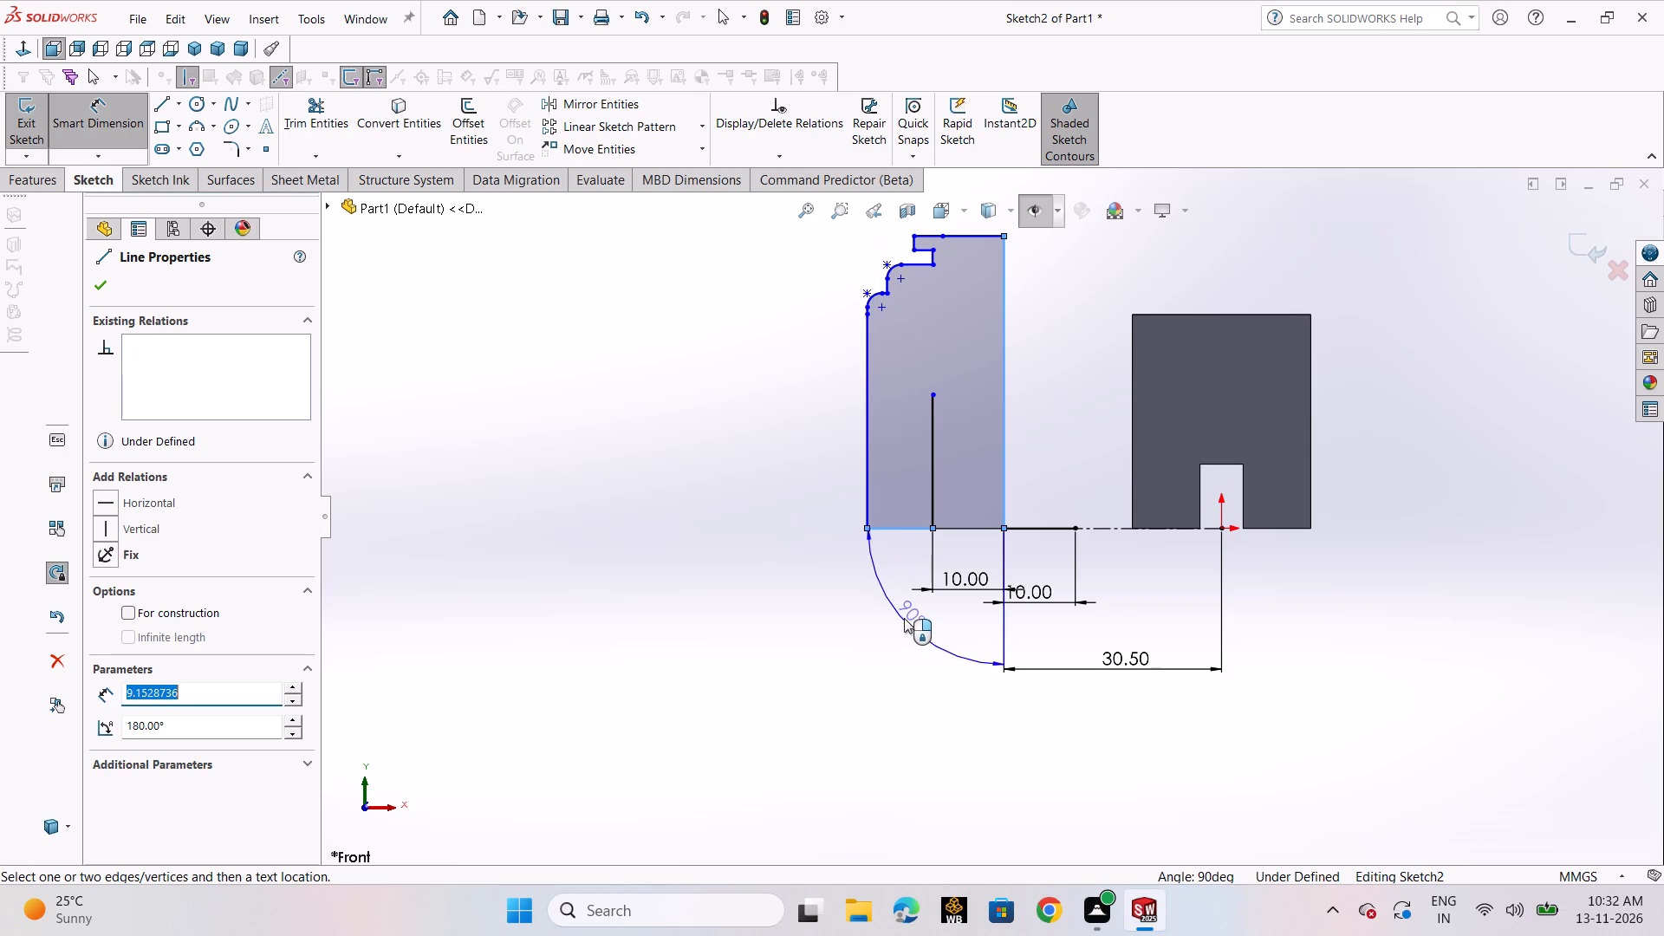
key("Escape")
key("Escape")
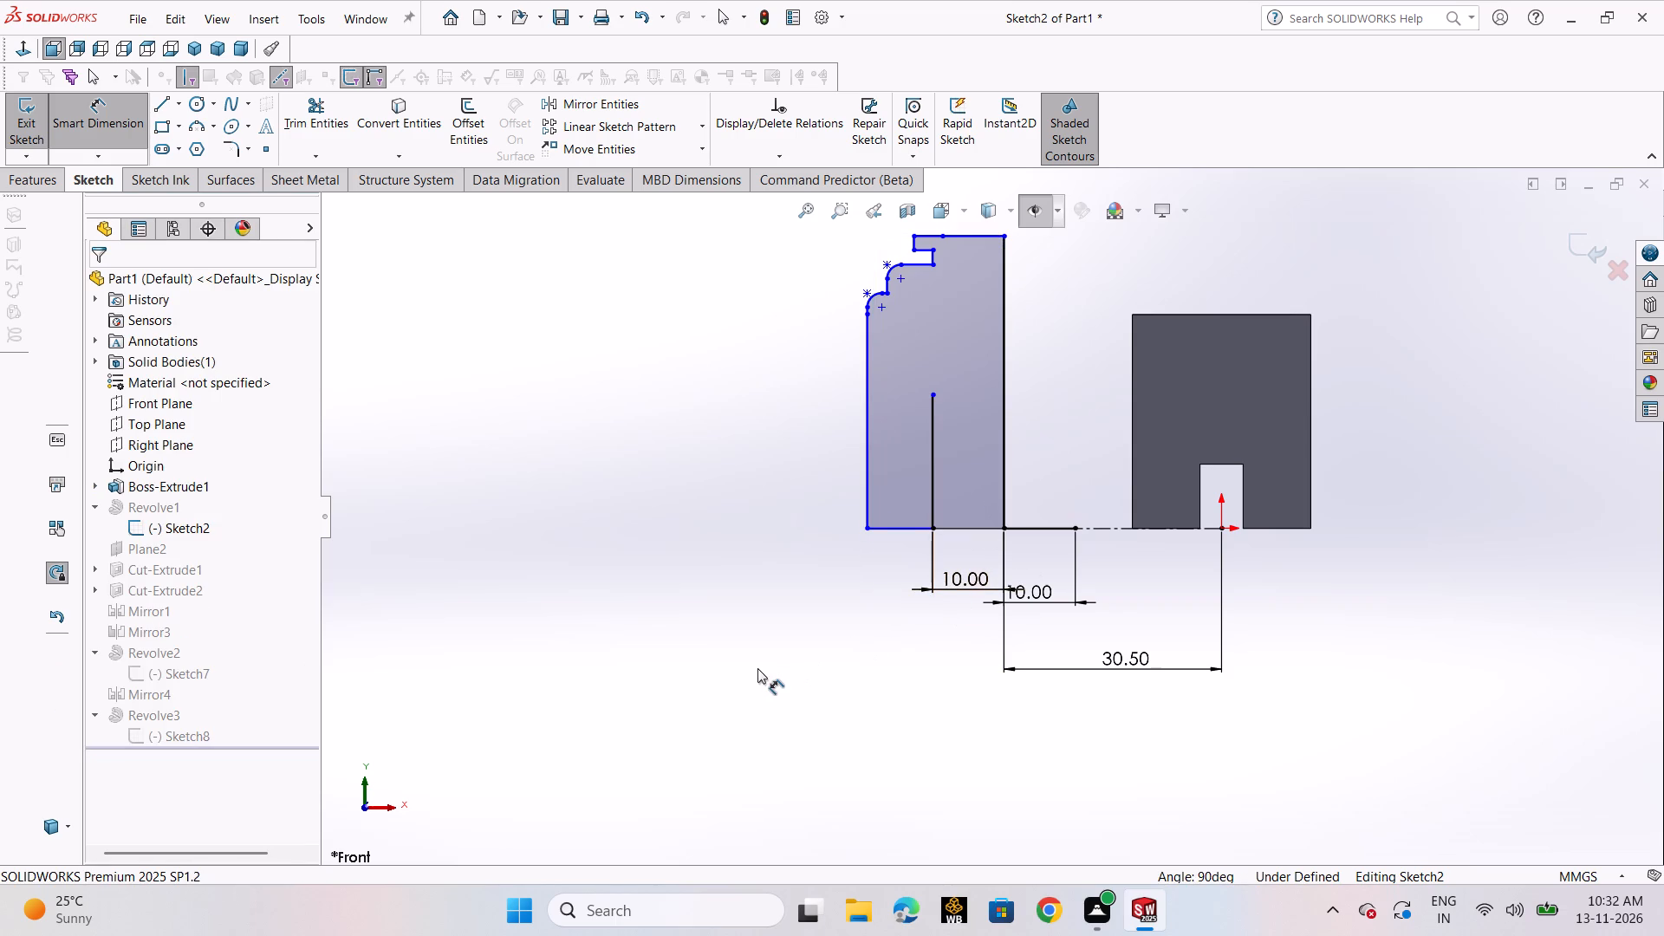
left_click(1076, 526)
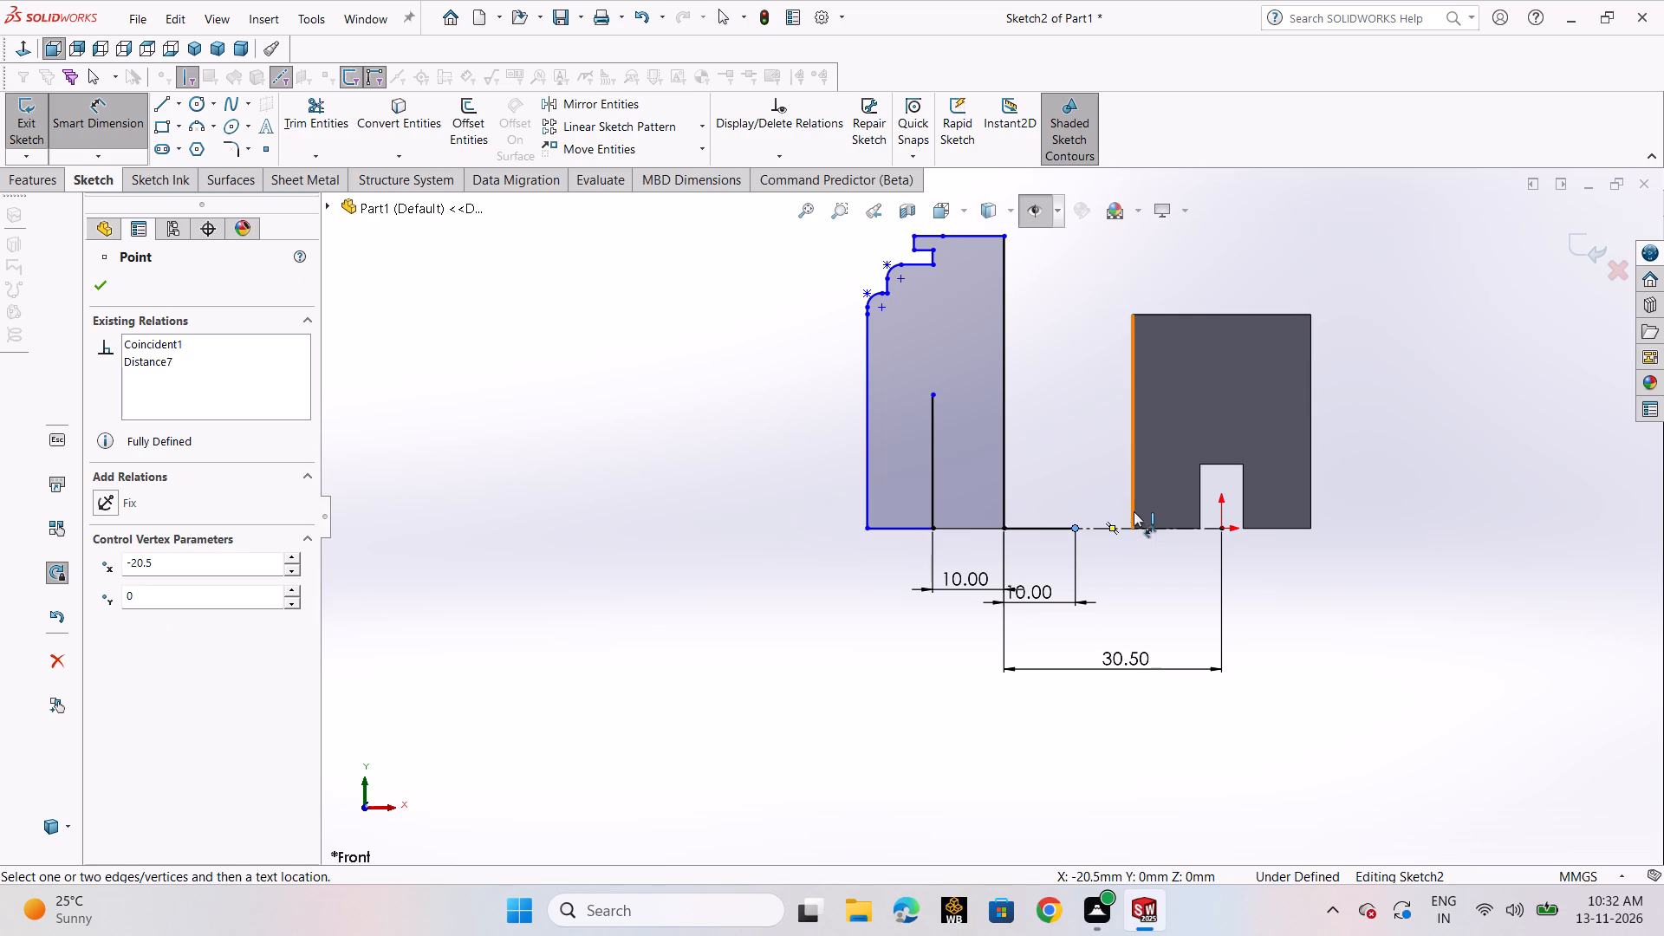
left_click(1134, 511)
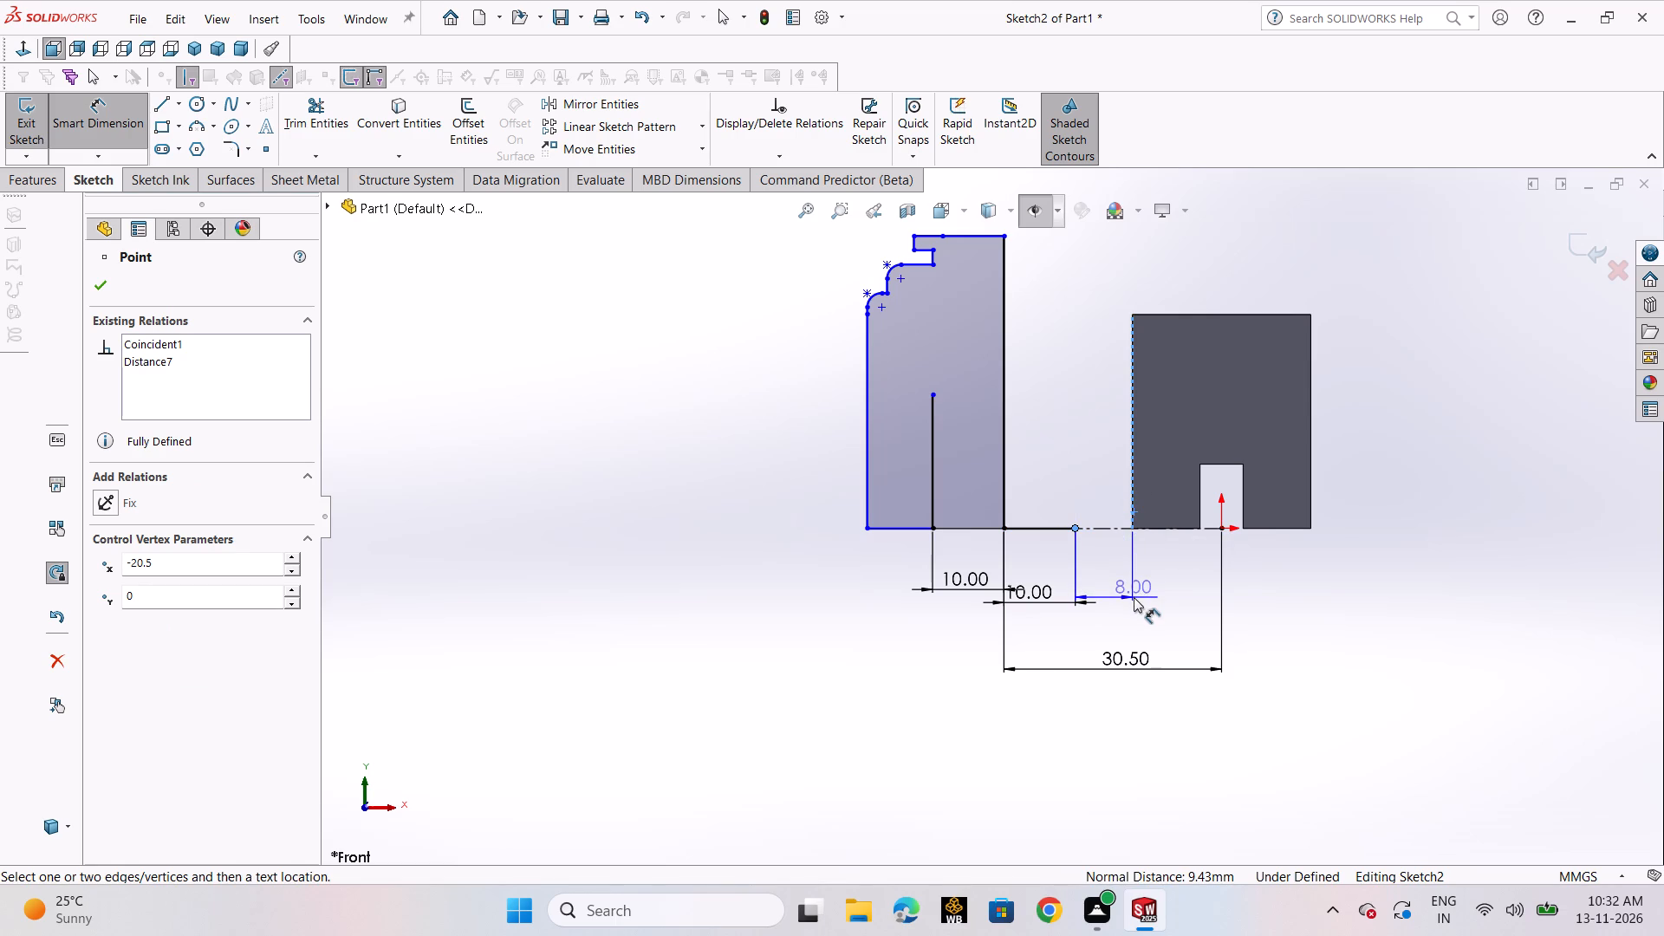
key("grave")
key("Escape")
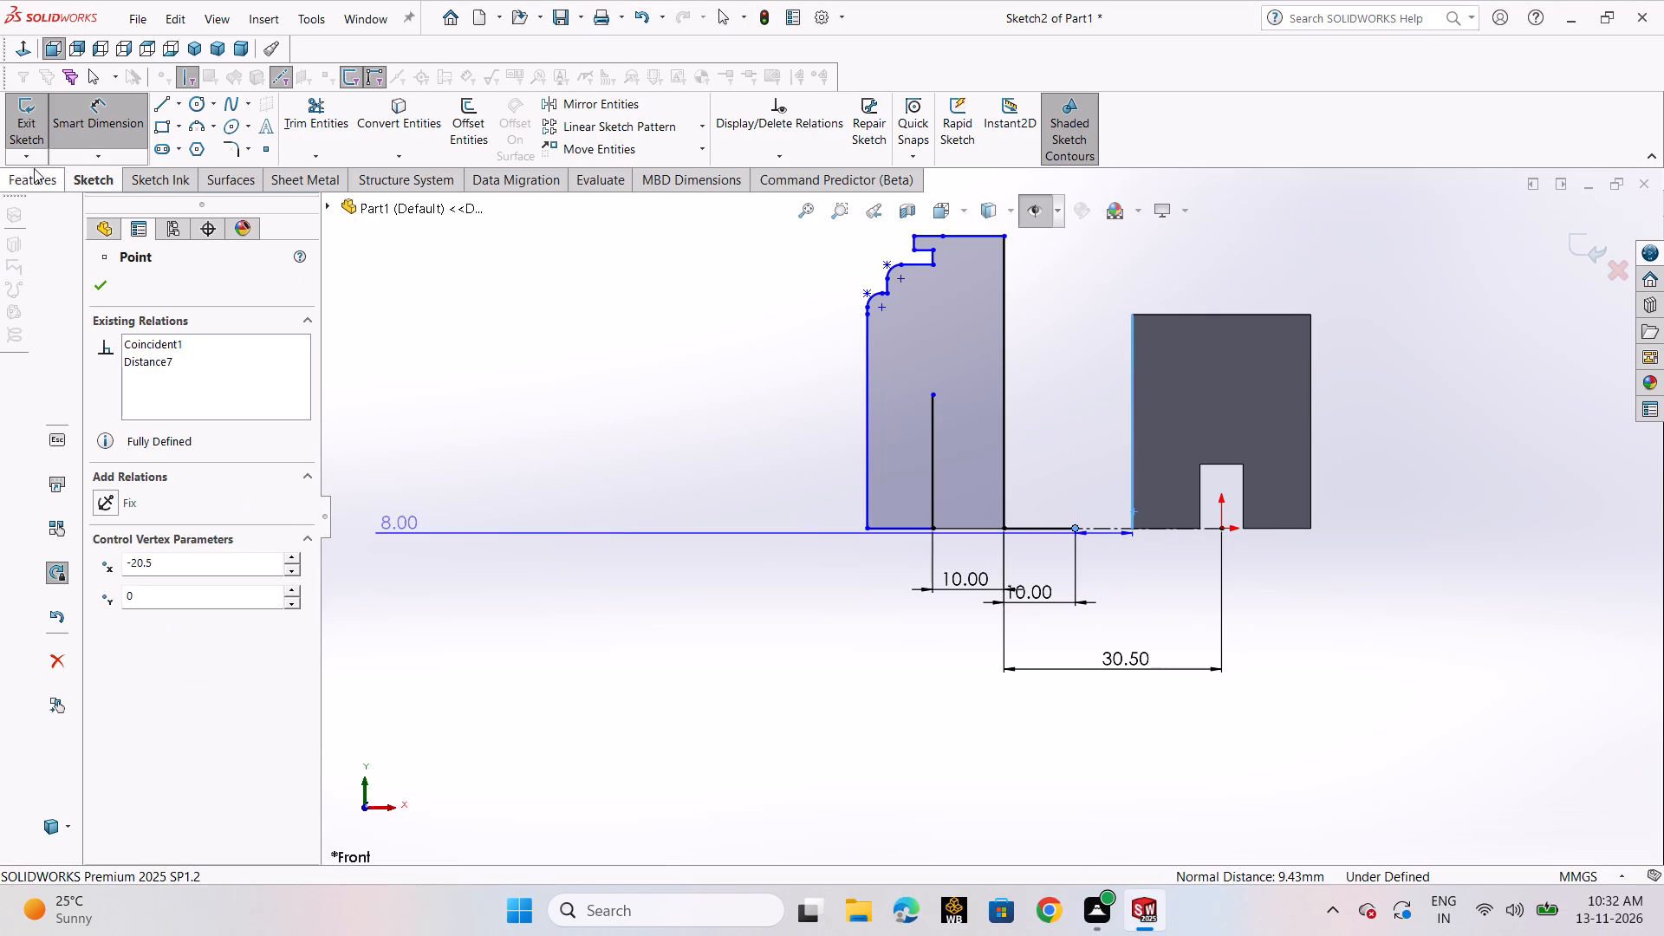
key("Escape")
Dimension the bottom edge segment between the left half-profile's outer side and the inner vertical line.
left_click(81, 129)
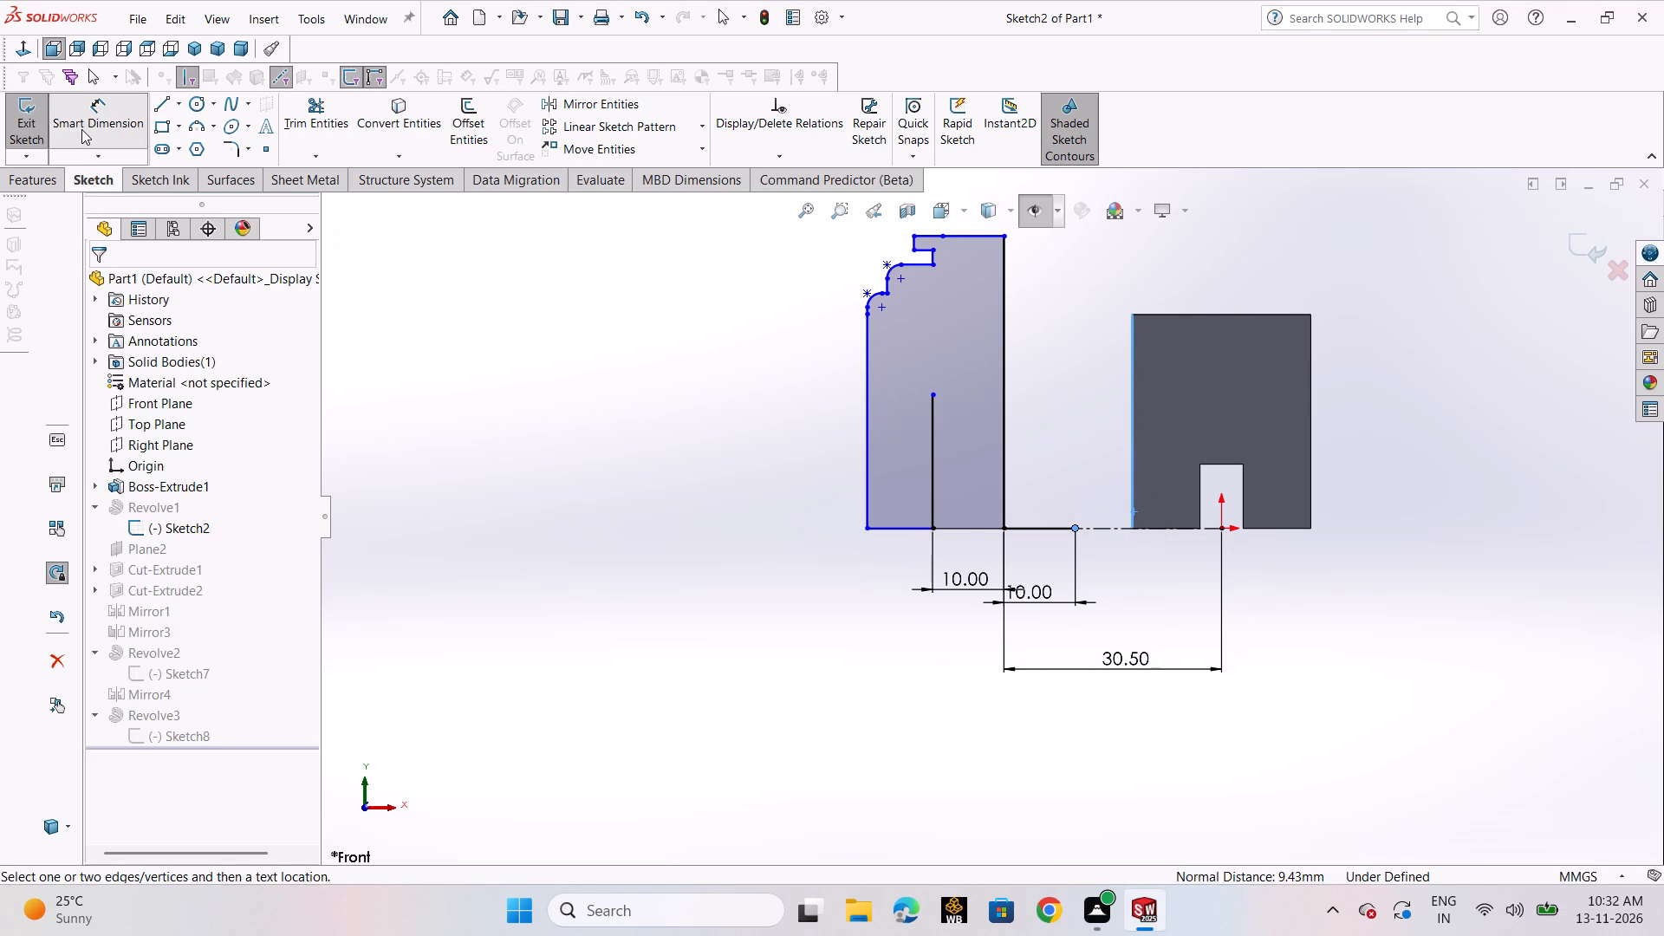
left_click(107, 133)
left_click(890, 527)
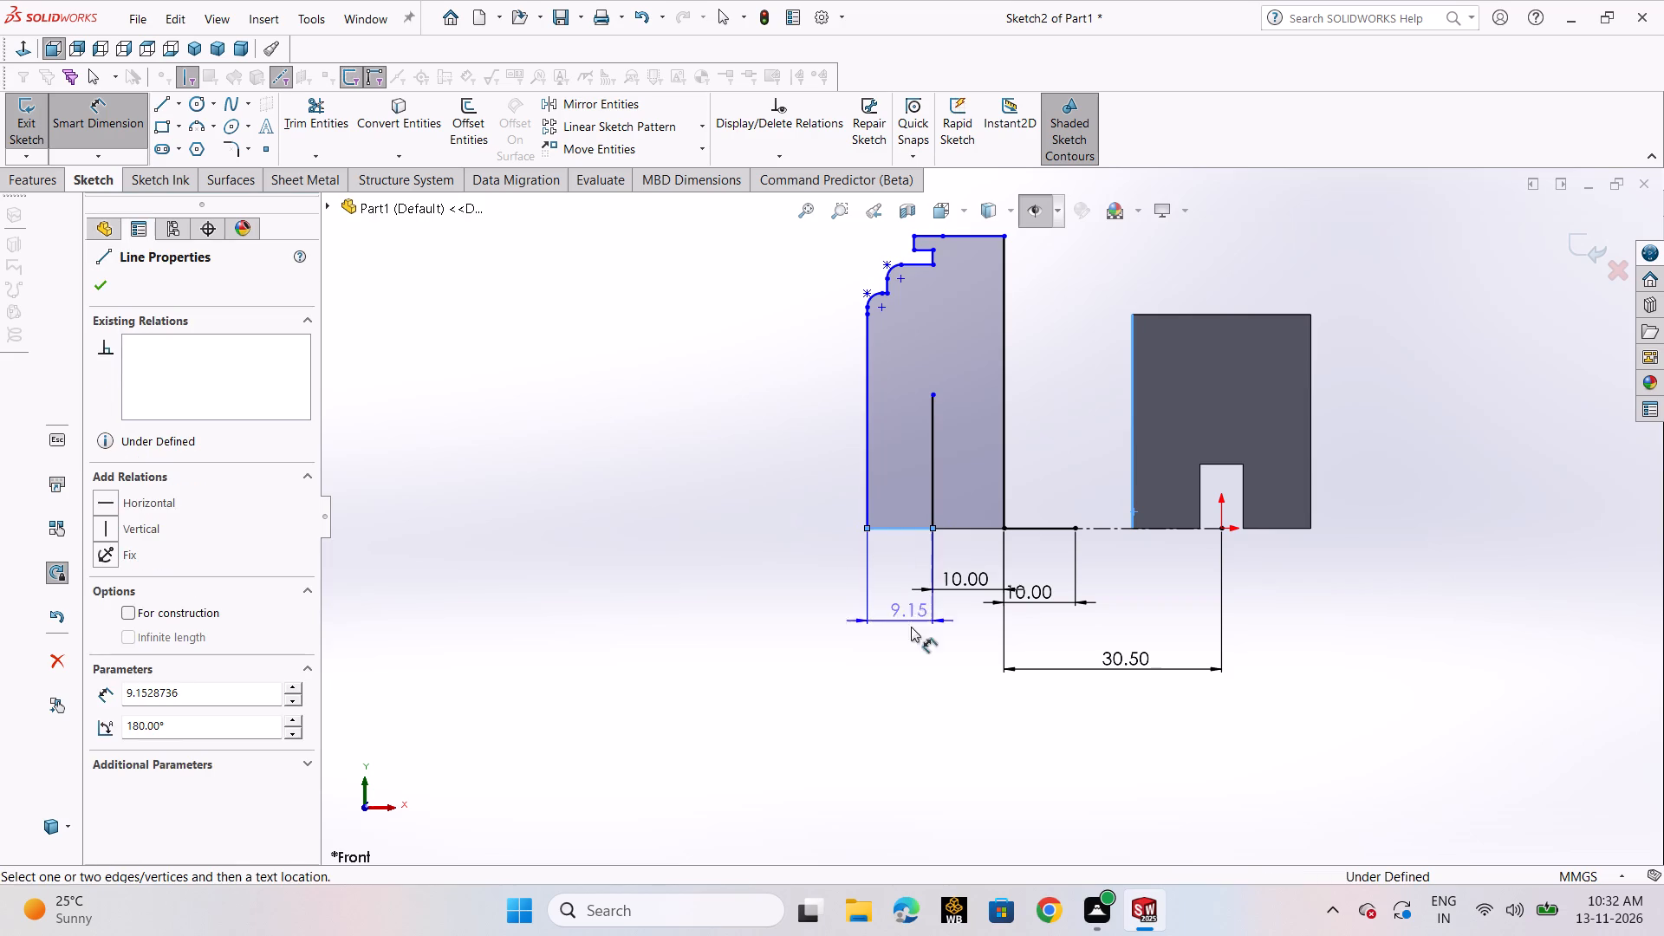
left_click(918, 653)
left_click(846, 629)
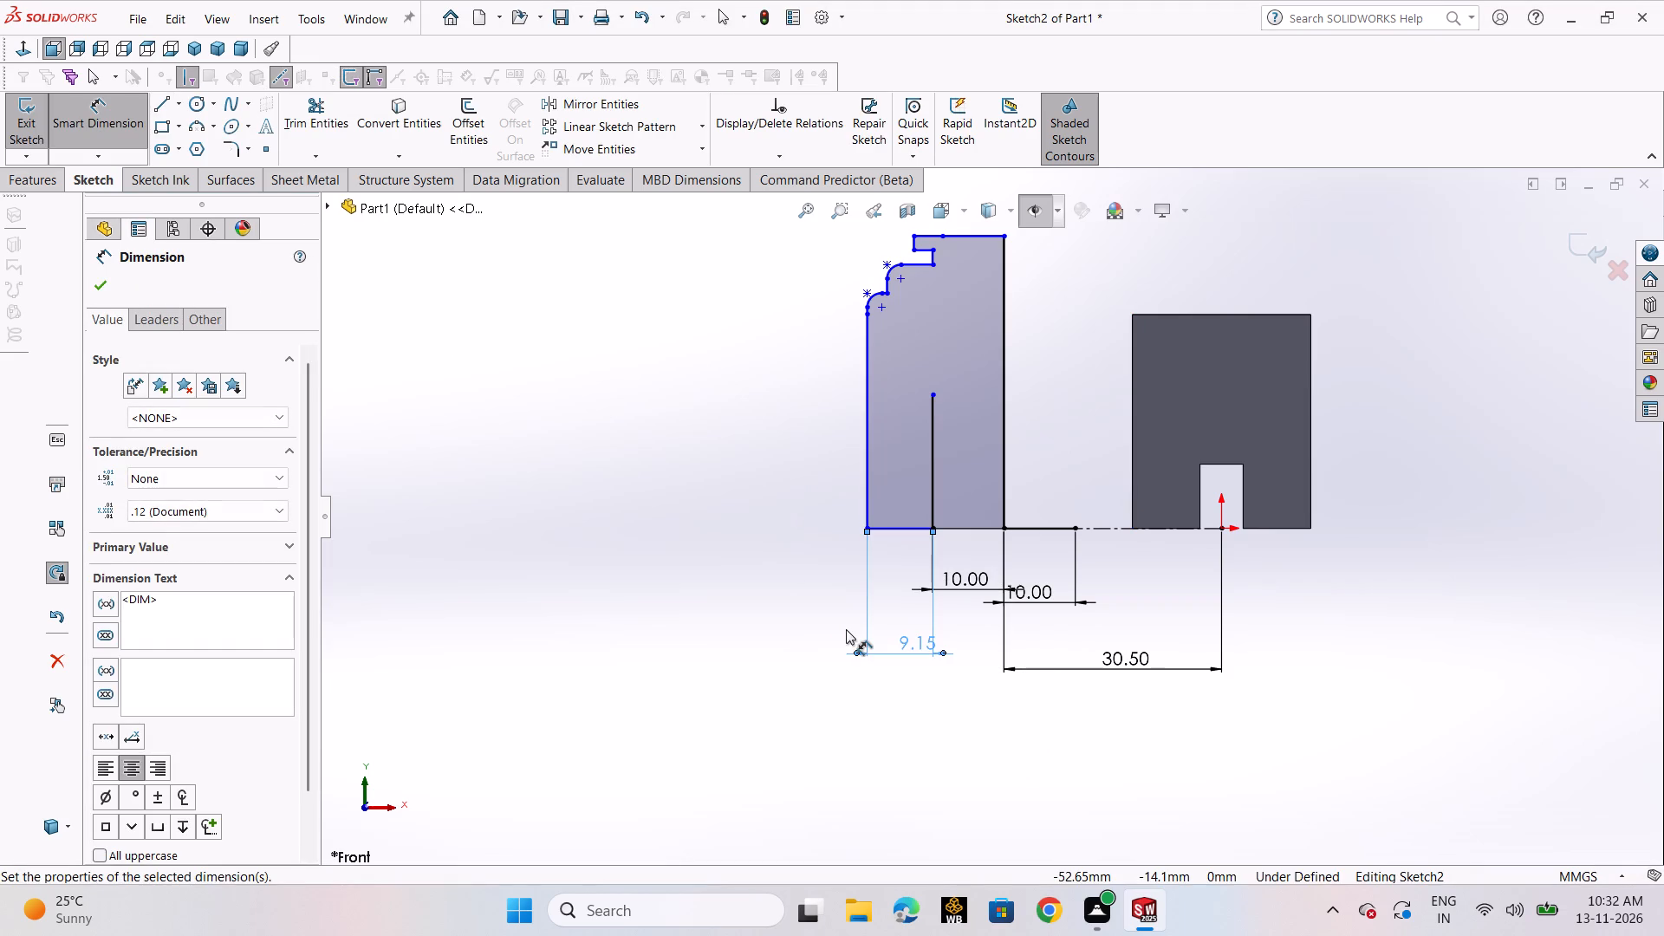
Dimension the half-profile's overall height from its bottom edge to its top edge.
left_click(954, 527)
left_click(969, 232)
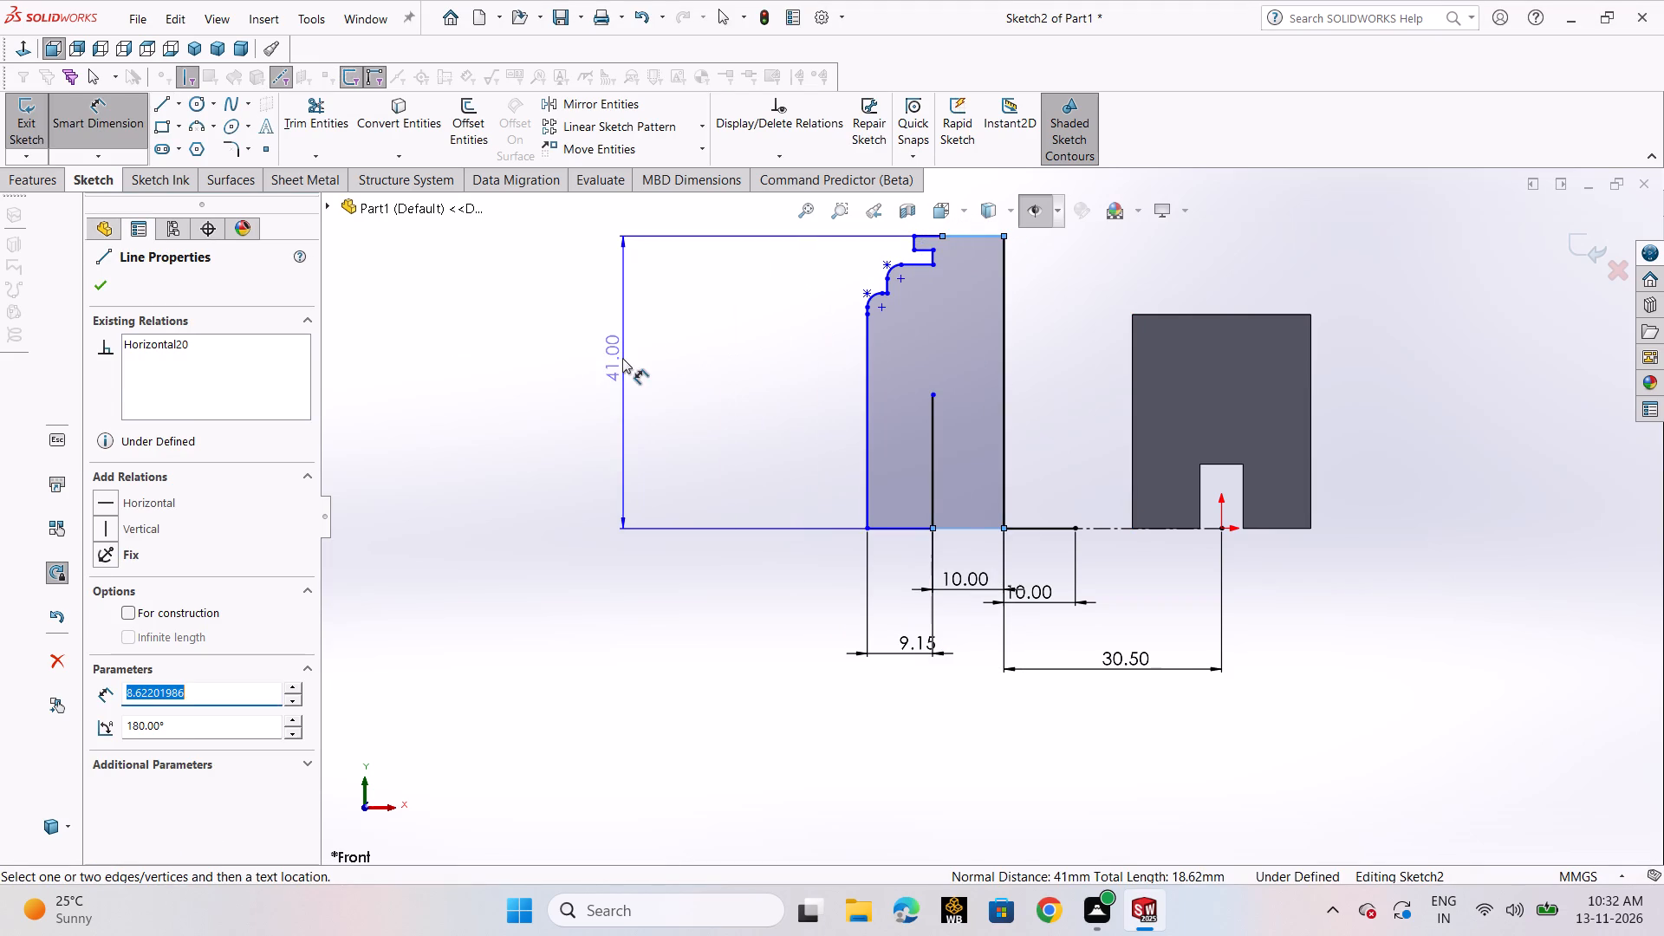
left_click(621, 358)
left_click(537, 327)
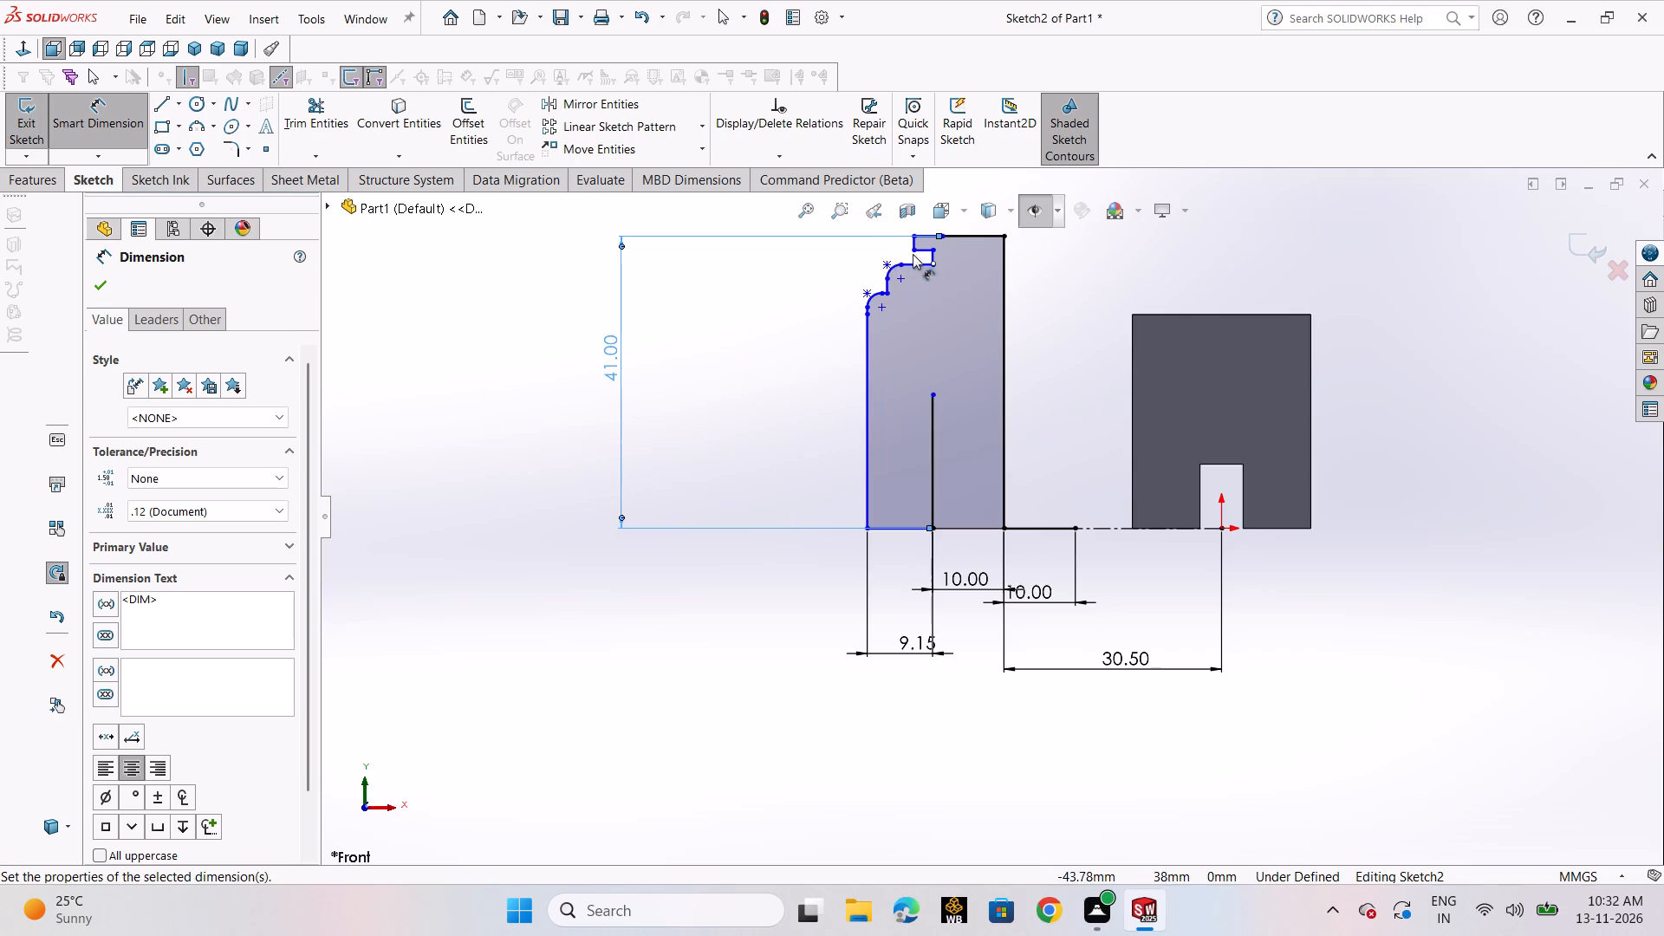
Dimension the three short vertical edges of the stepped upper outline: top lip, groove and the step below it.
scroll(914, 253, "down", 3)
left_click(926, 285)
left_click(710, 321)
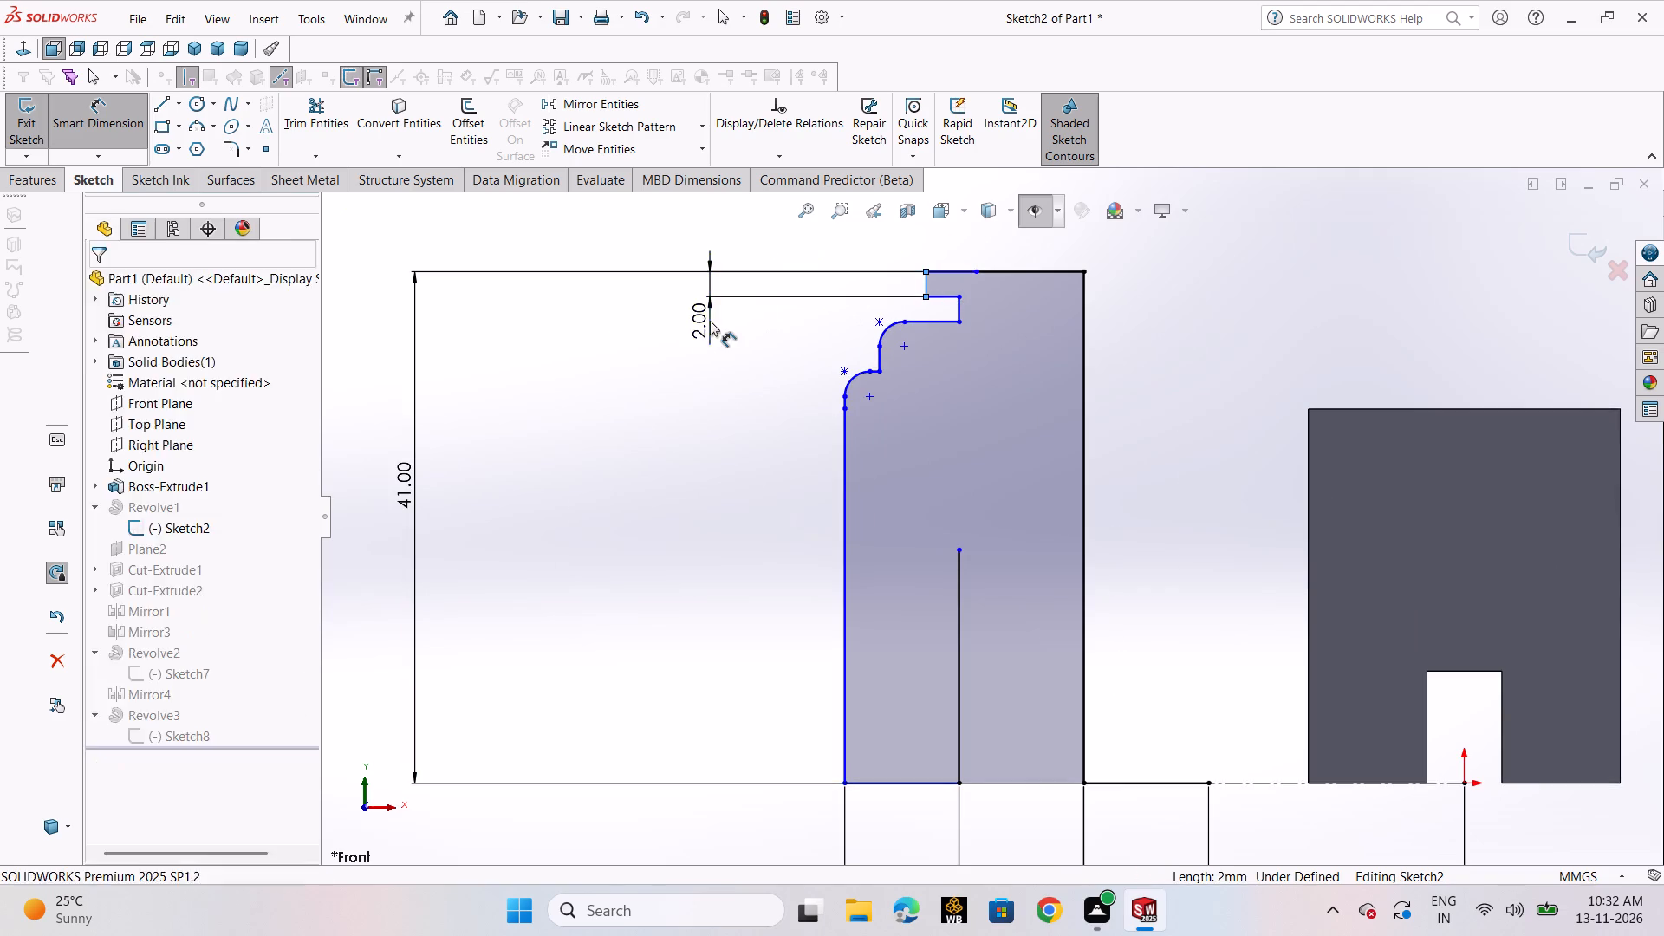
left_click(639, 297)
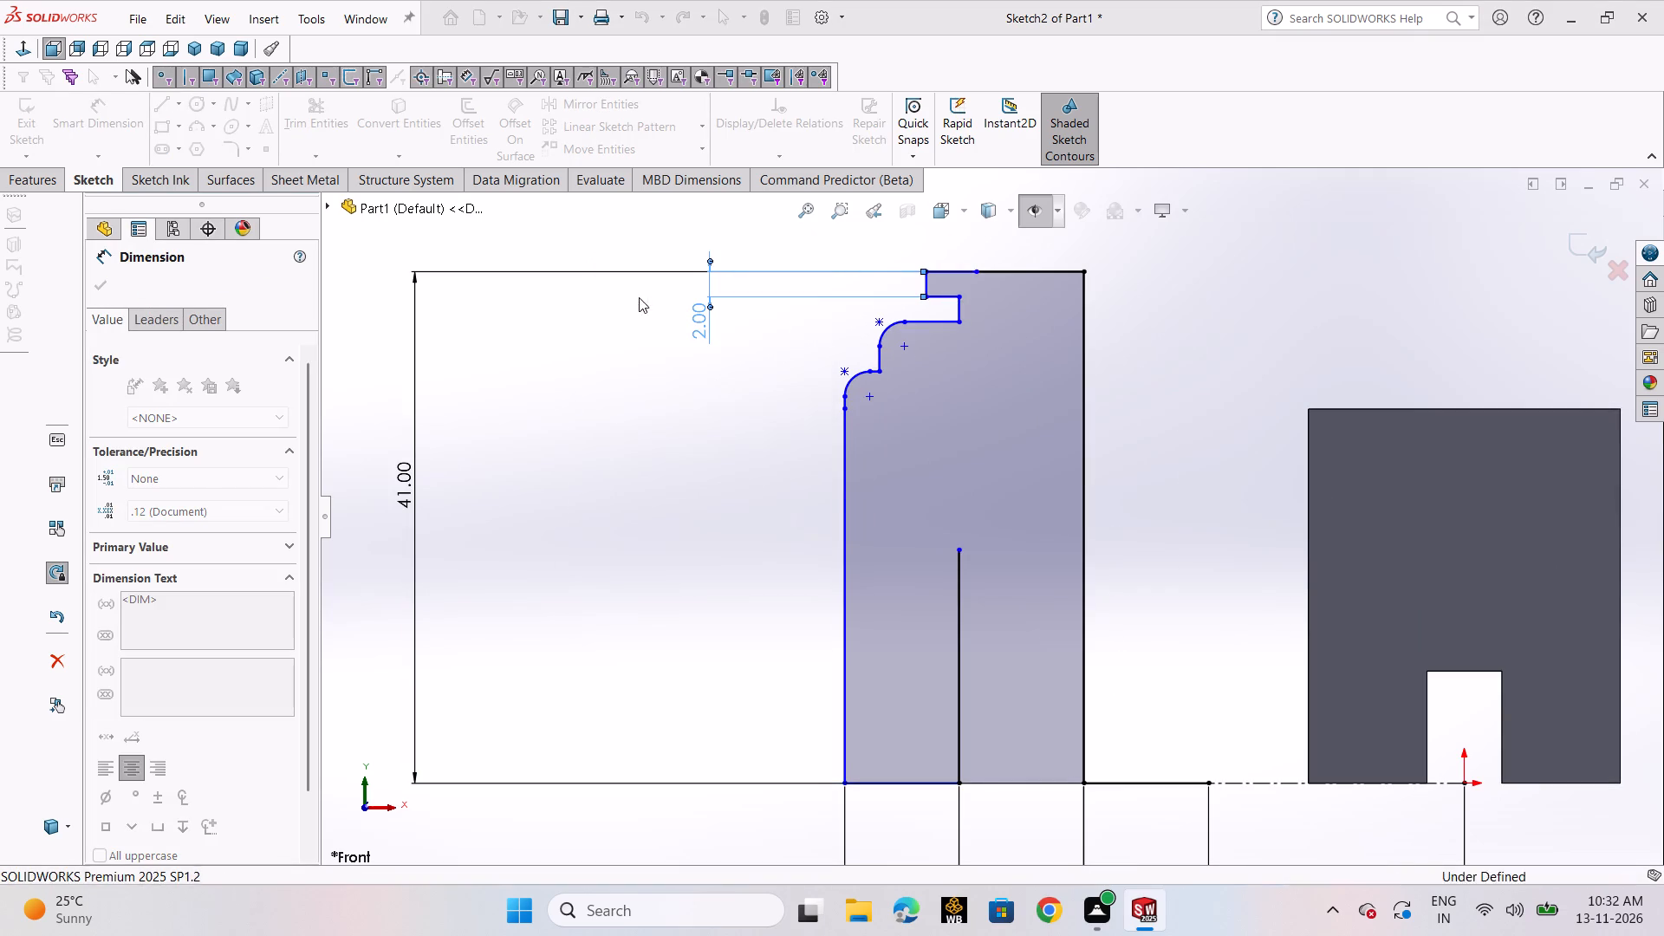
left_click(956, 311)
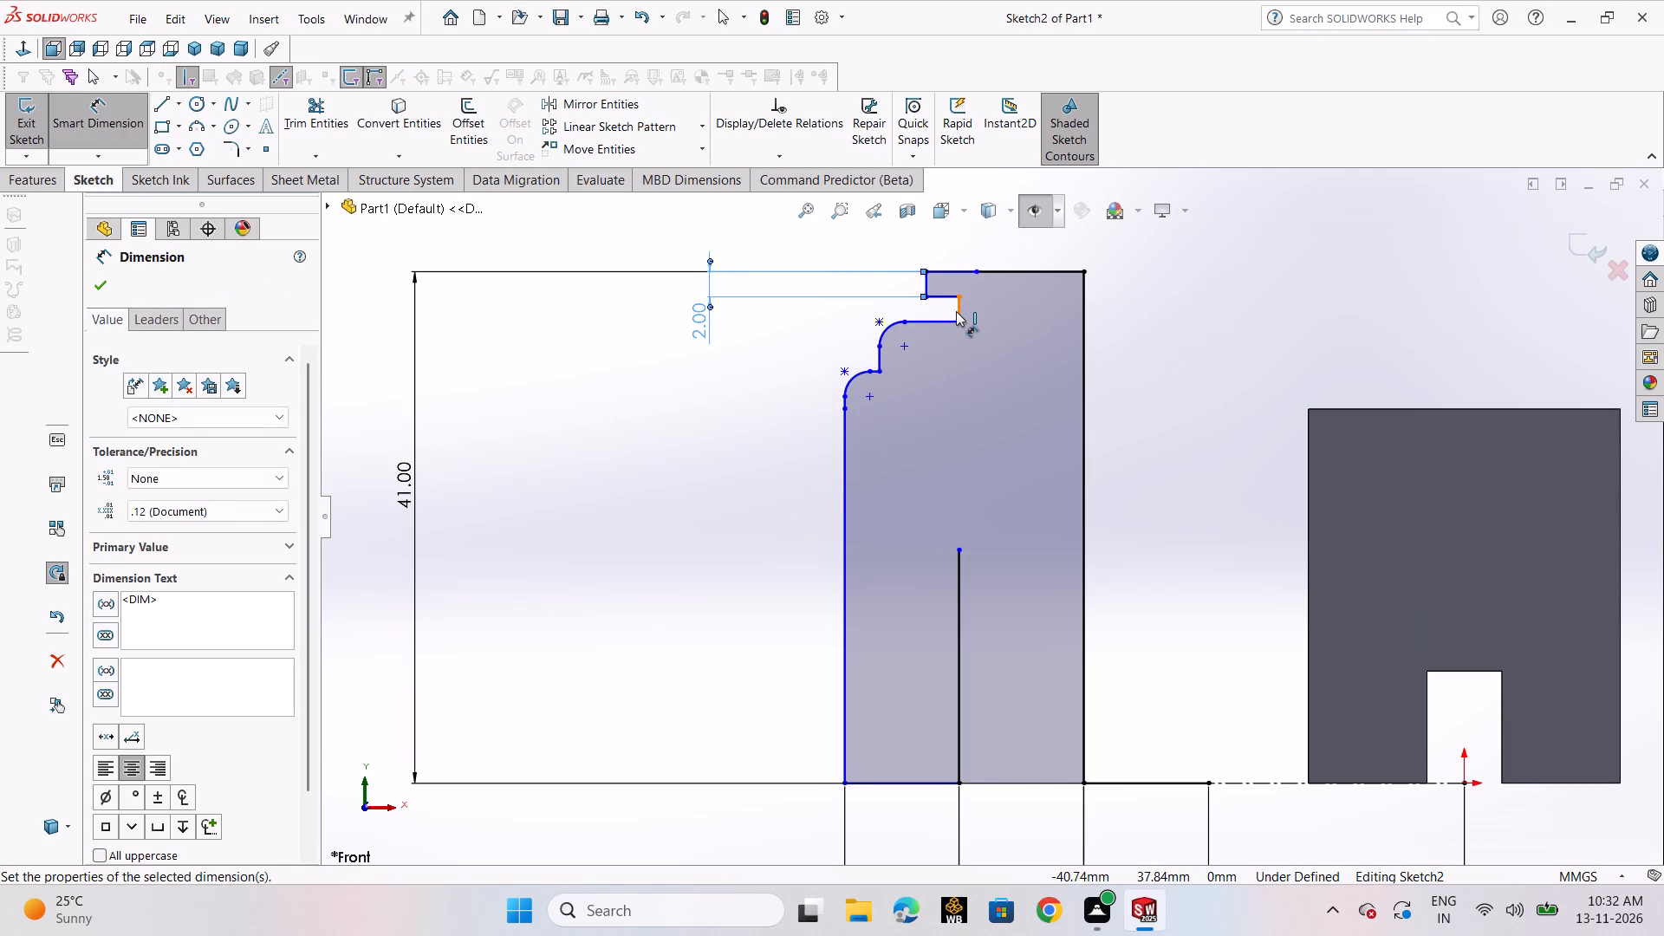
left_click(581, 328)
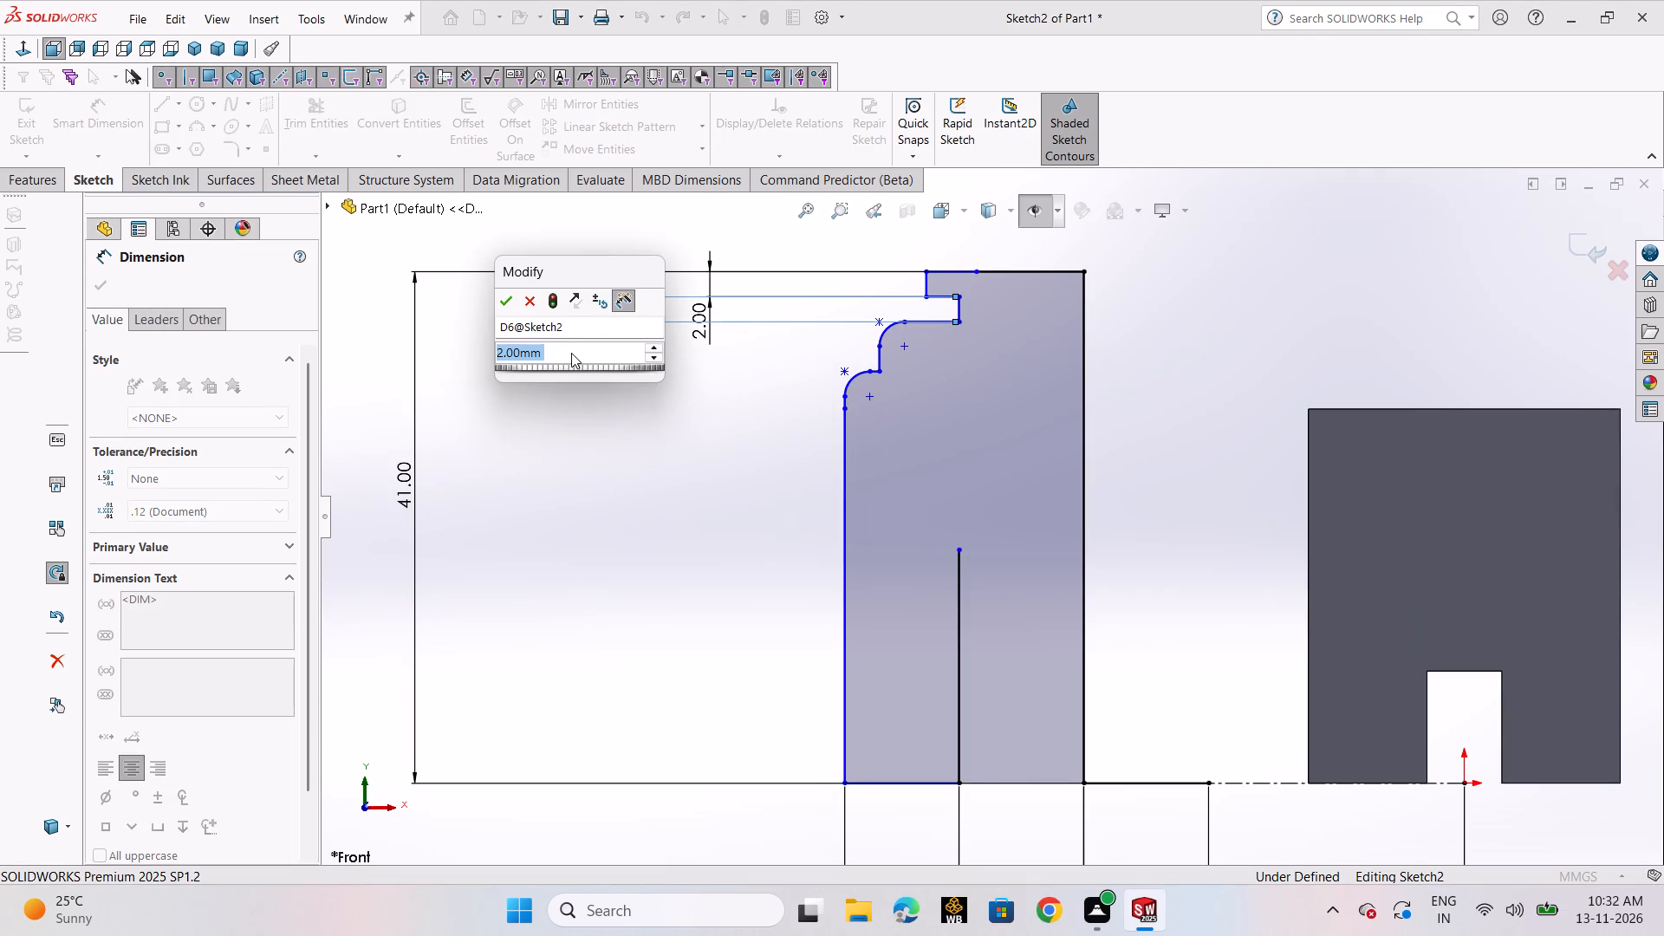
left_click(505, 307)
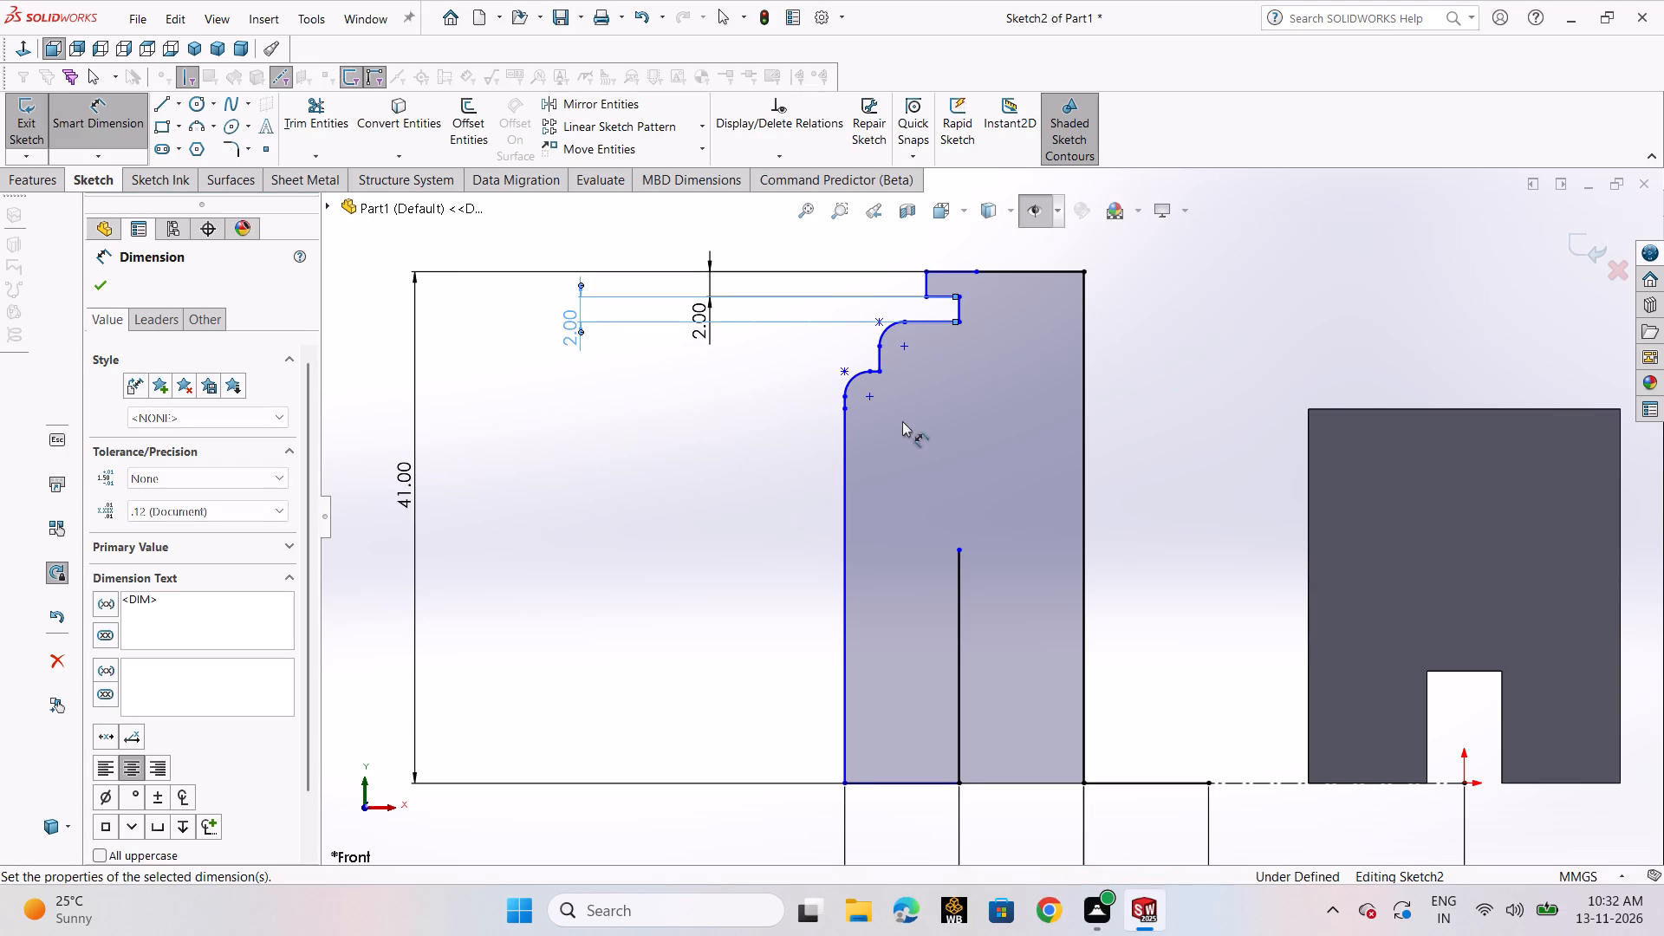
left_click(882, 360)
left_click(639, 394)
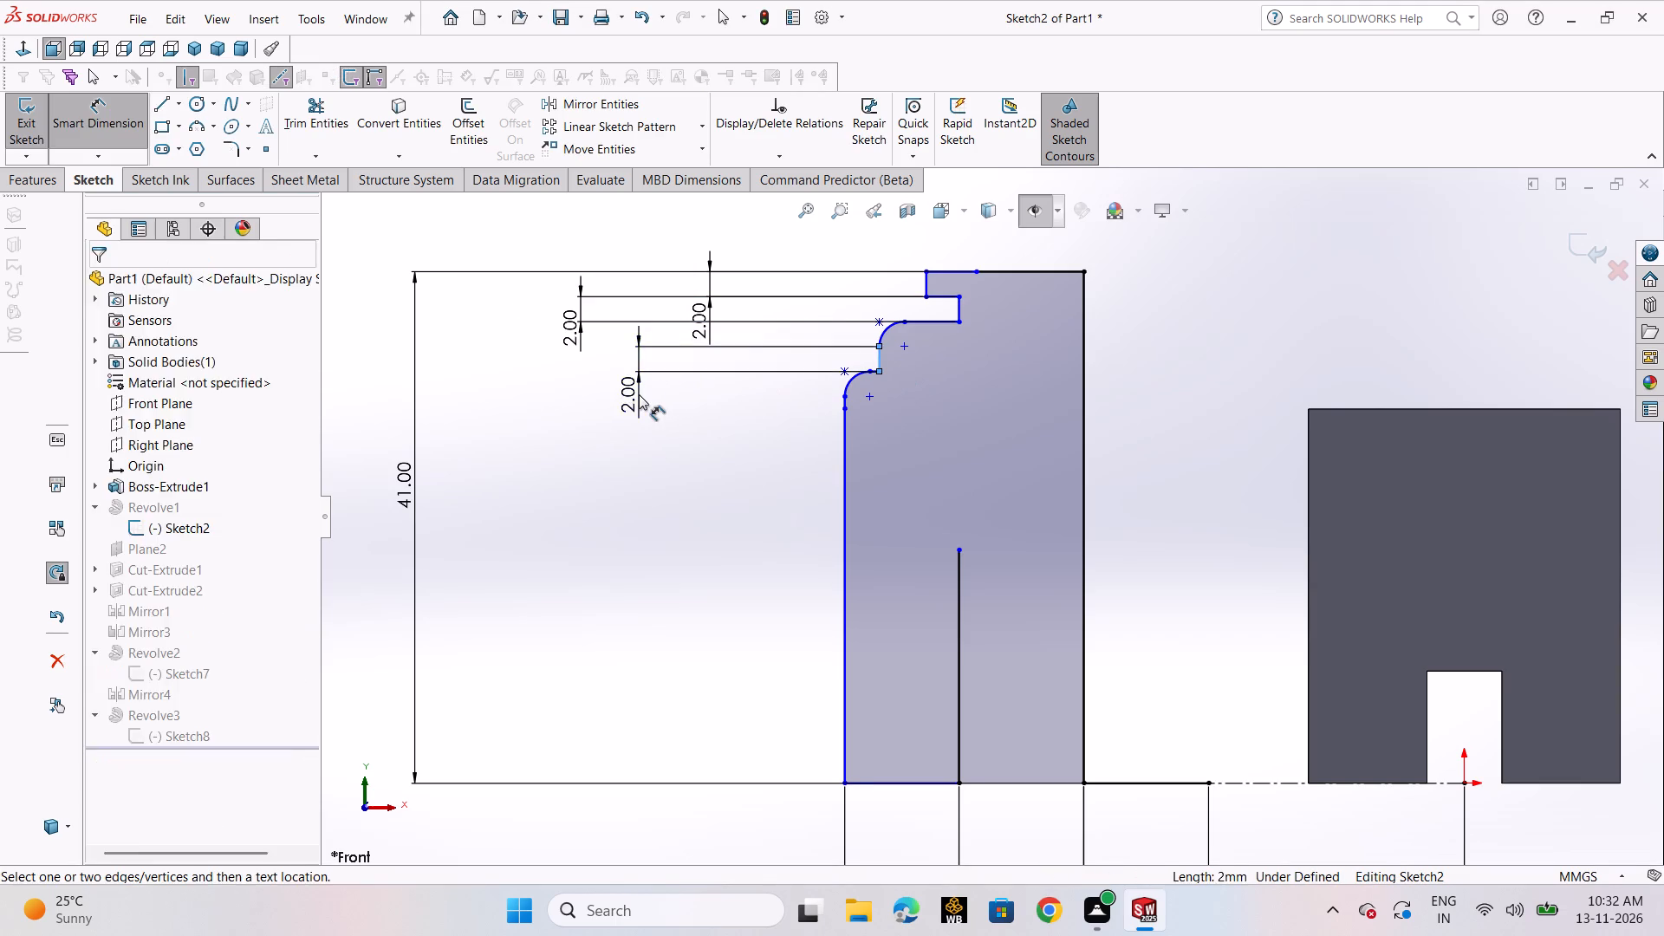
left_click(565, 376)
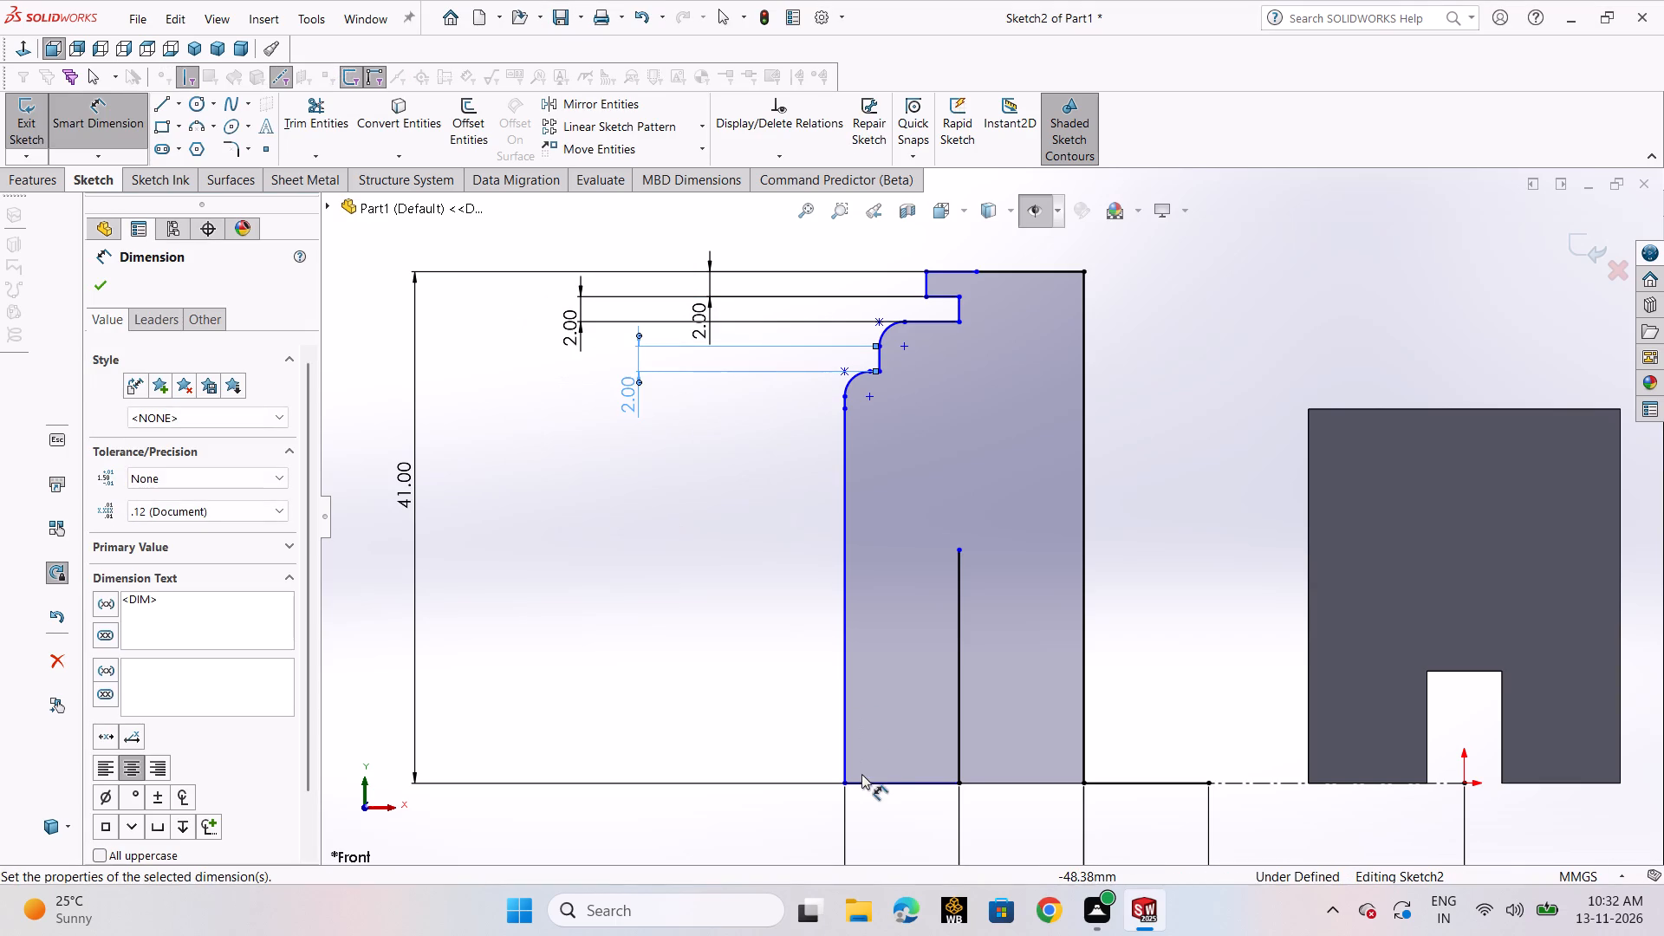
Dimension the inner vertical line's length as 18 mm.
left_click(862, 783)
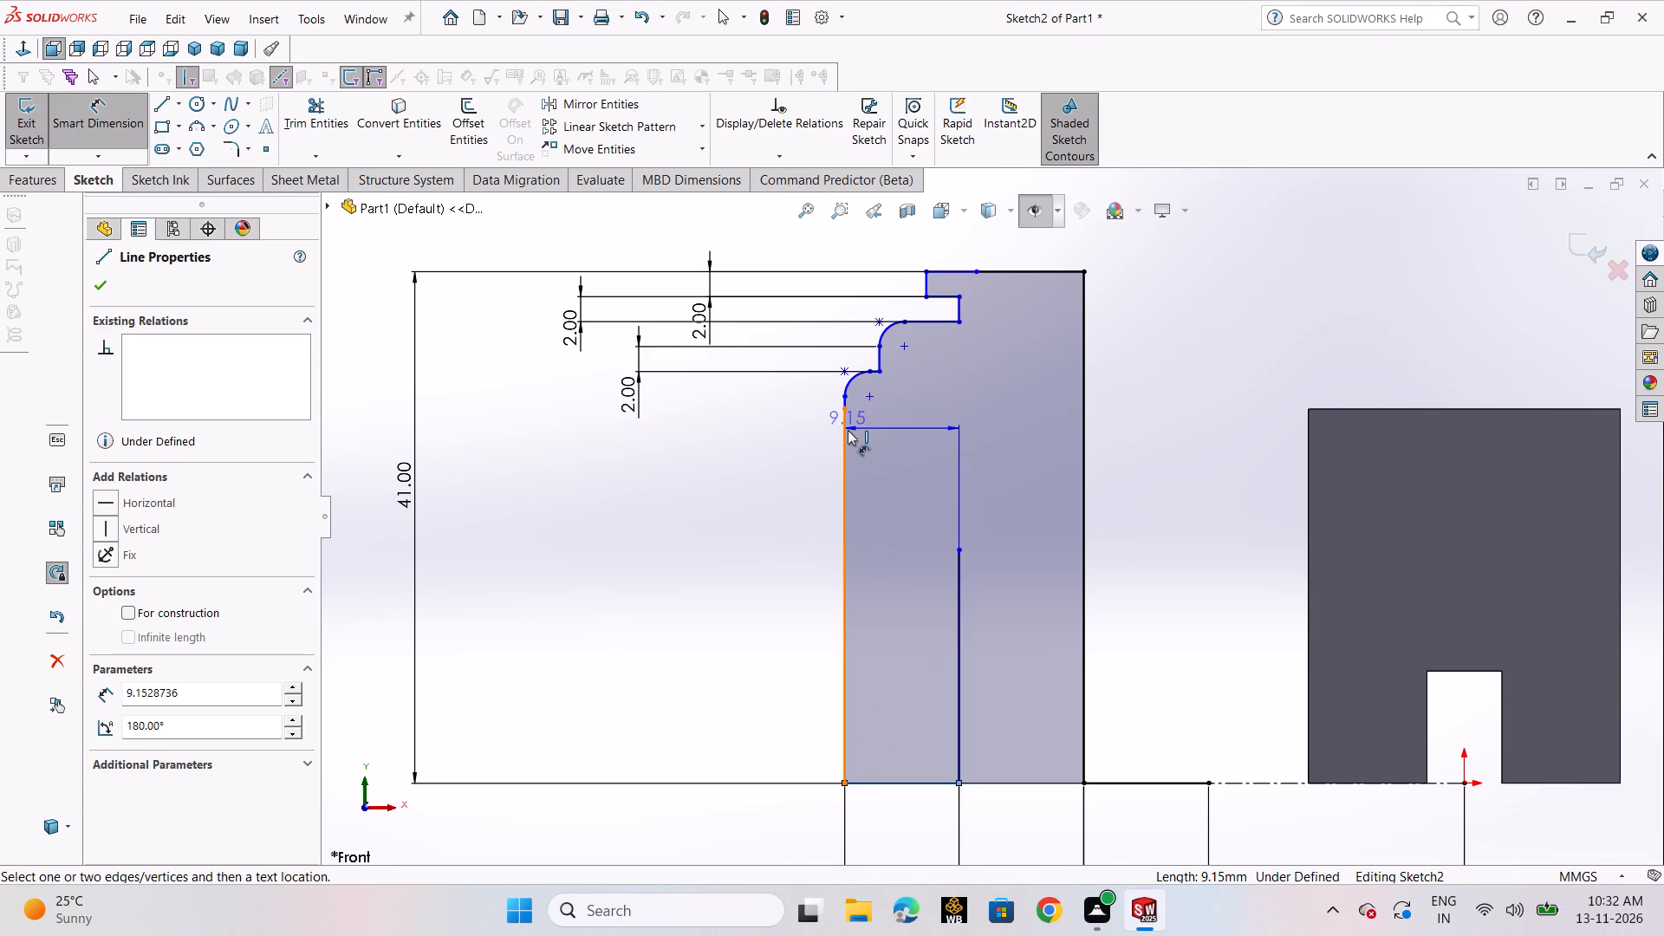
key("Escape")
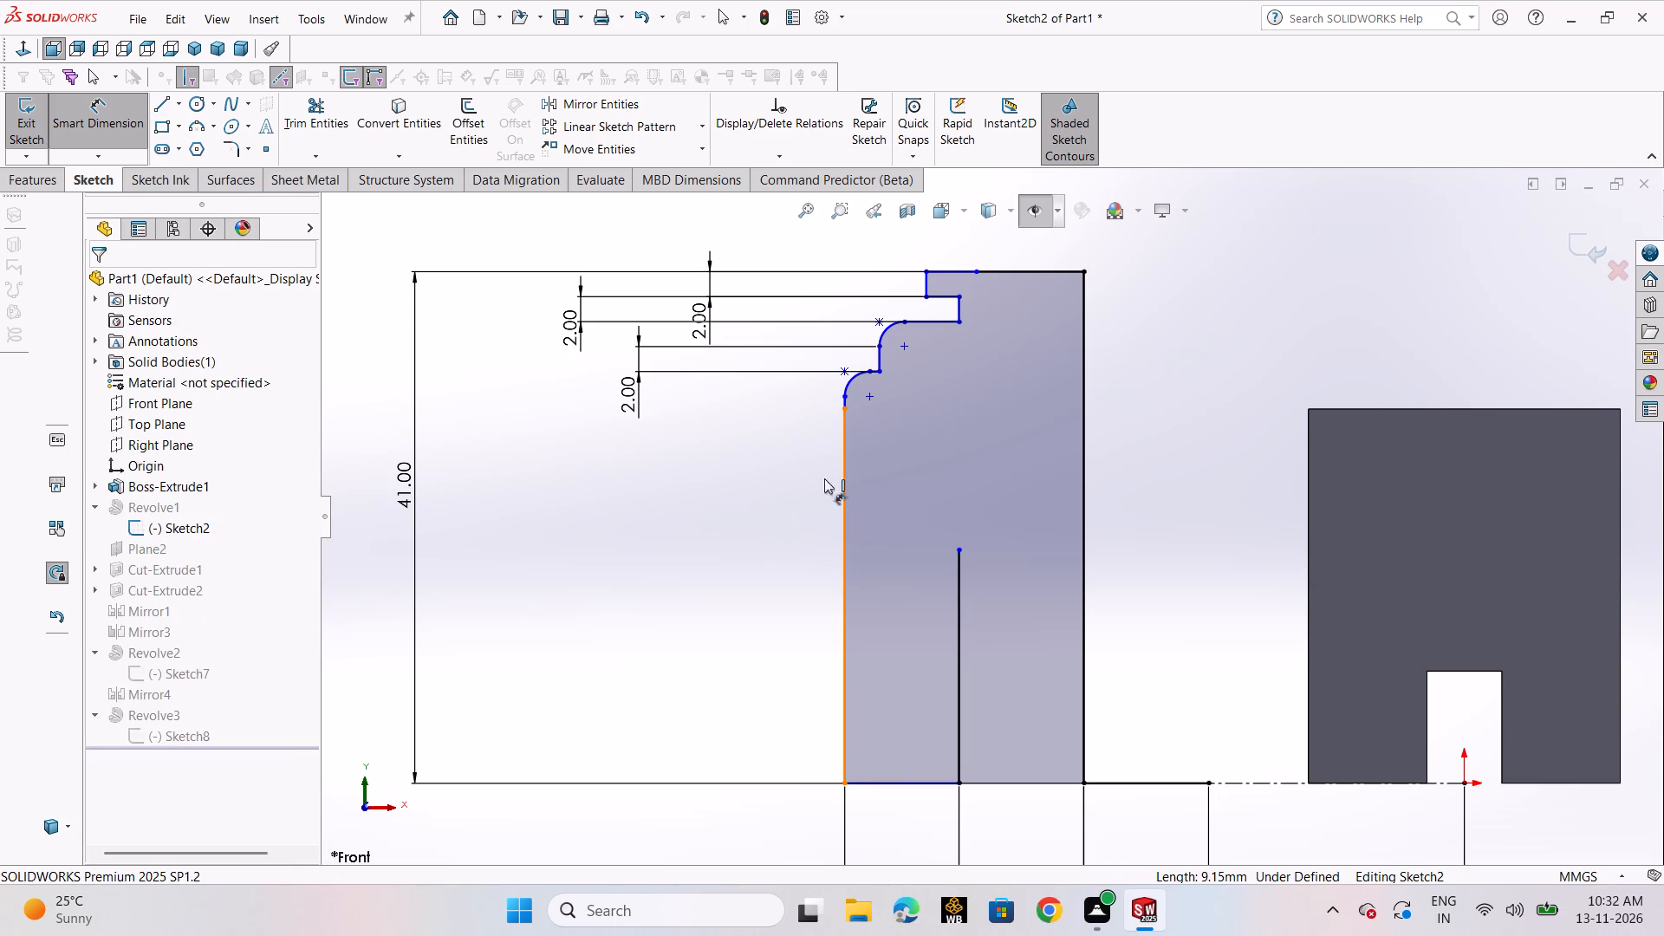
left_click(960, 705)
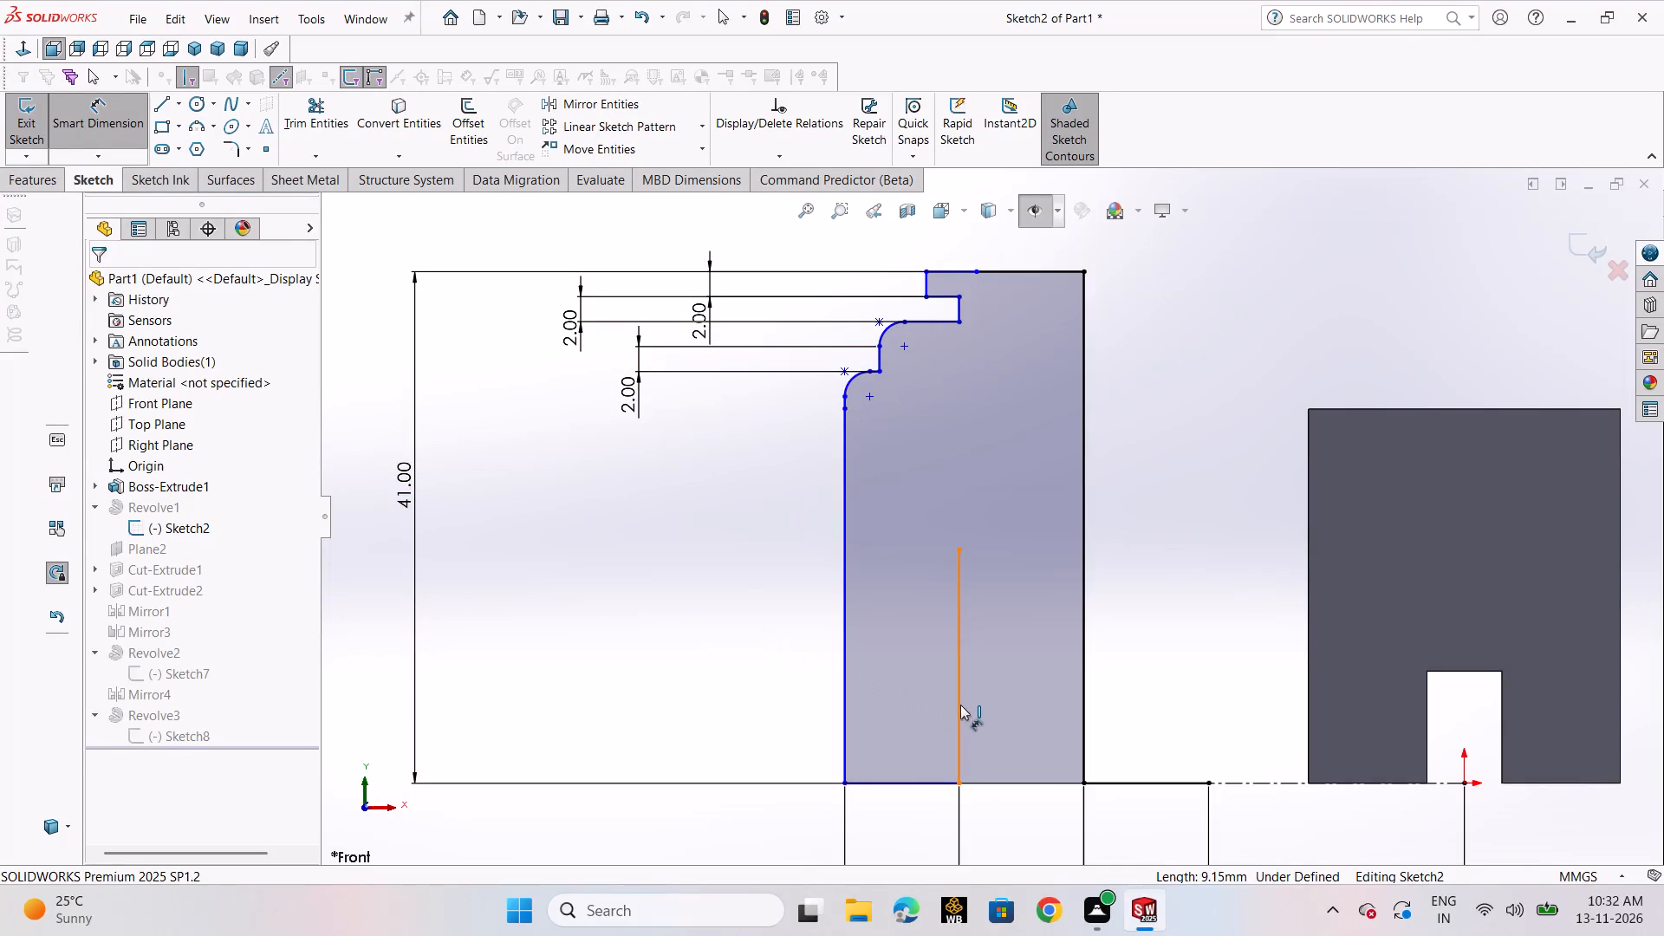
left_click(665, 675)
type("18")
key("Return")
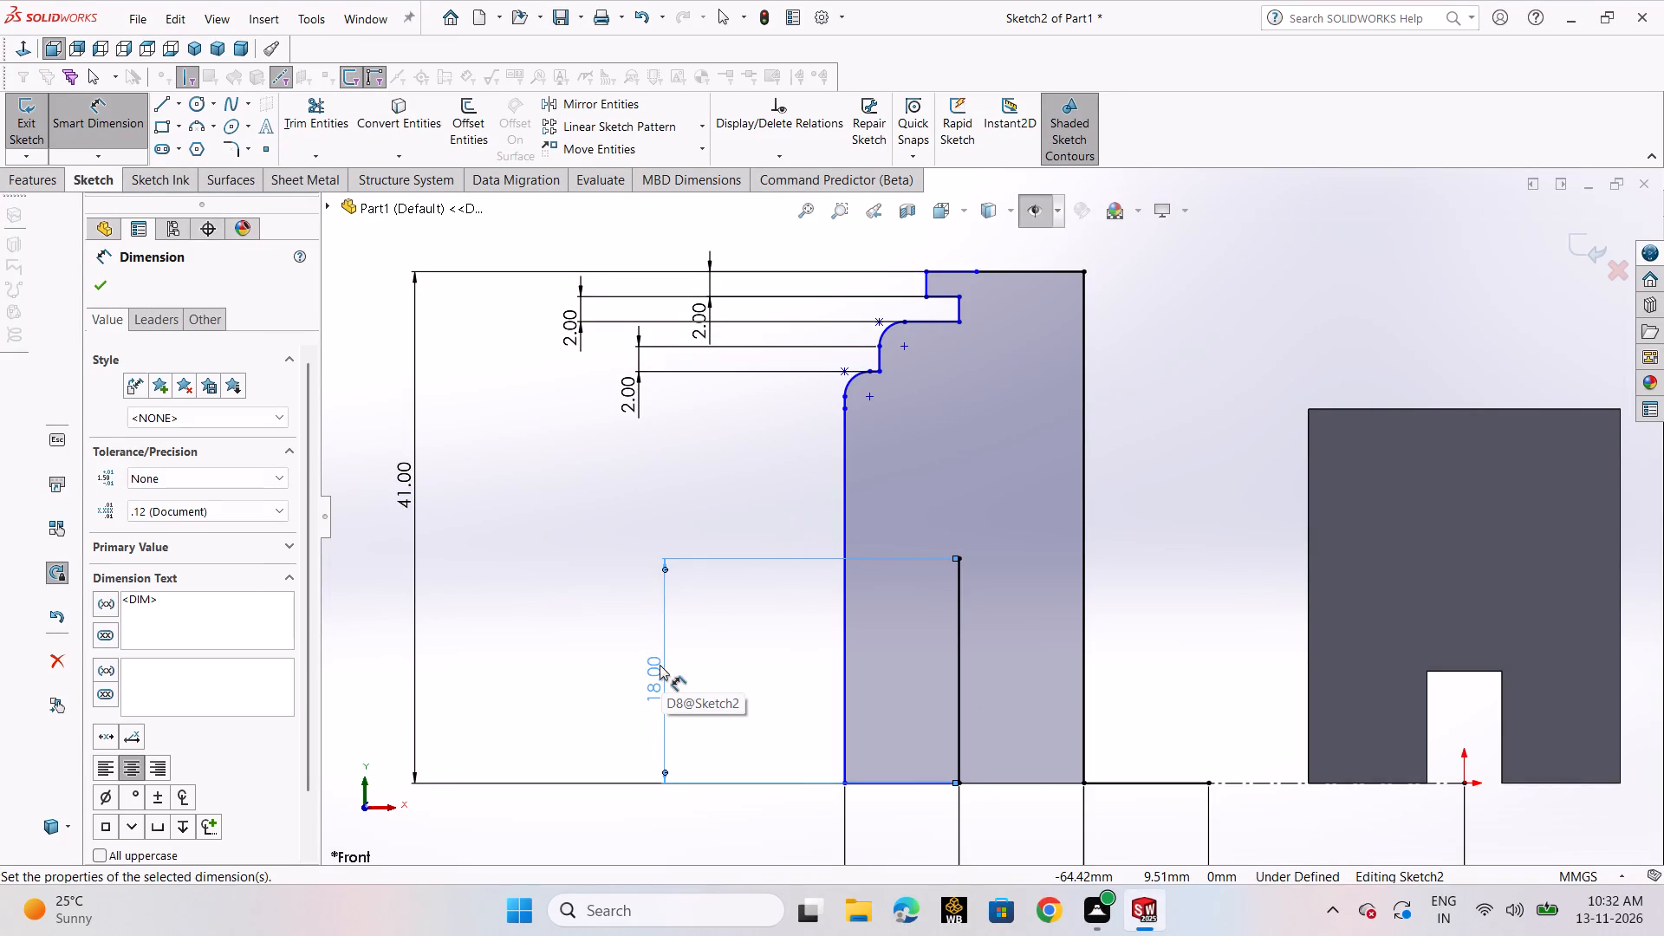
left_click(102, 285)
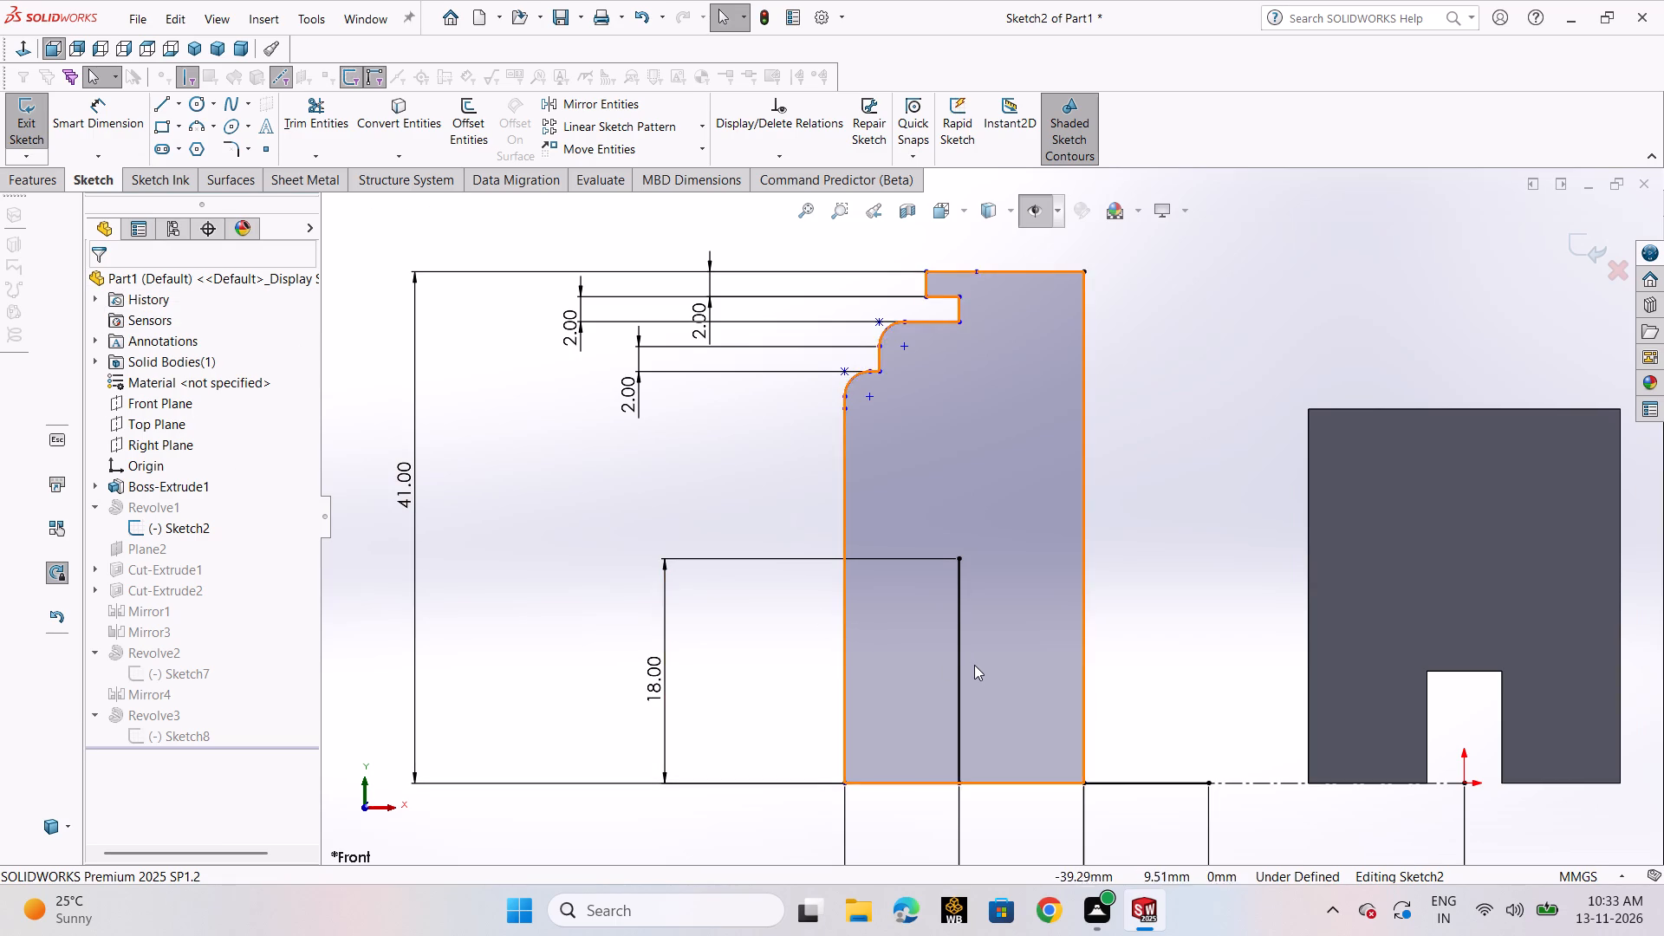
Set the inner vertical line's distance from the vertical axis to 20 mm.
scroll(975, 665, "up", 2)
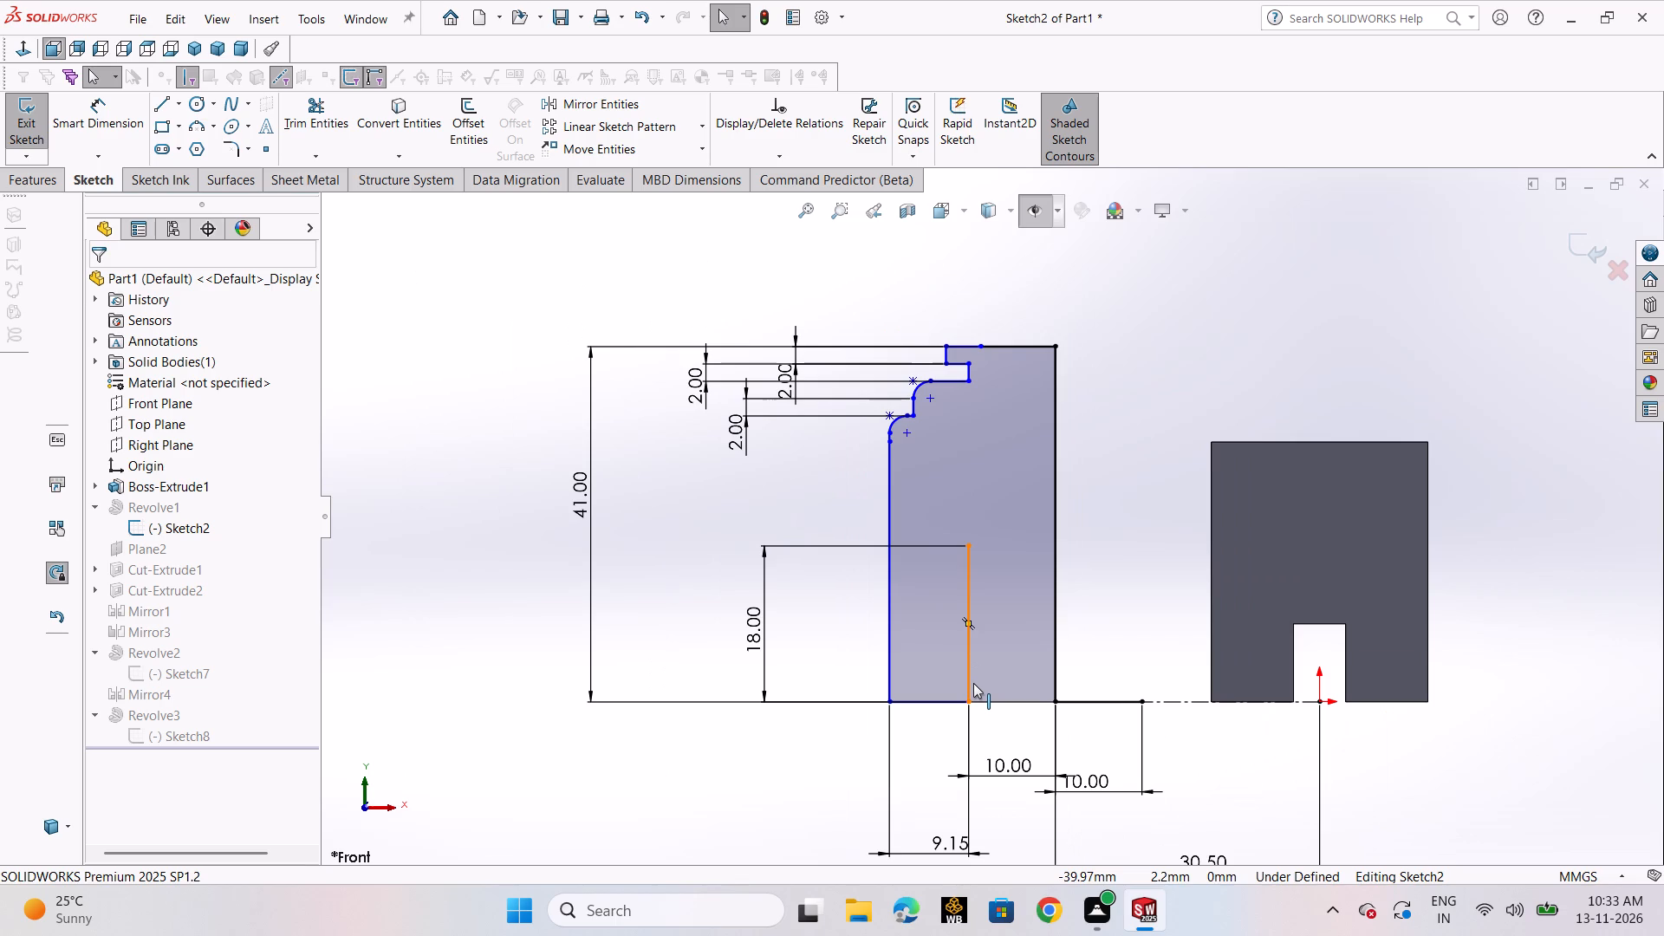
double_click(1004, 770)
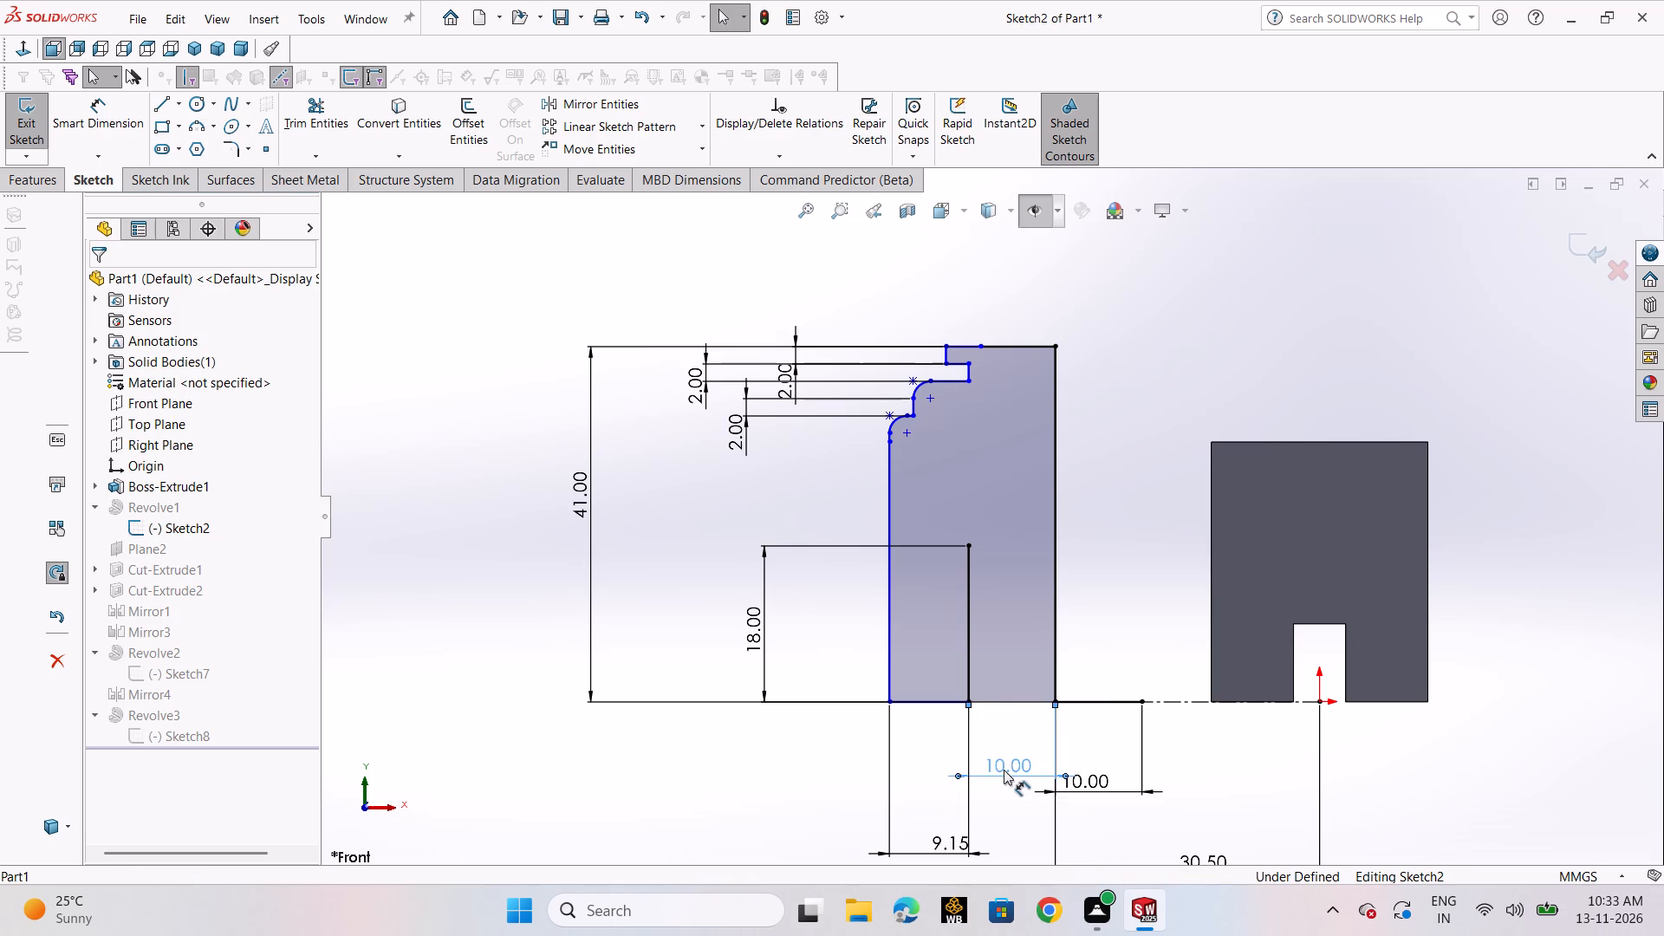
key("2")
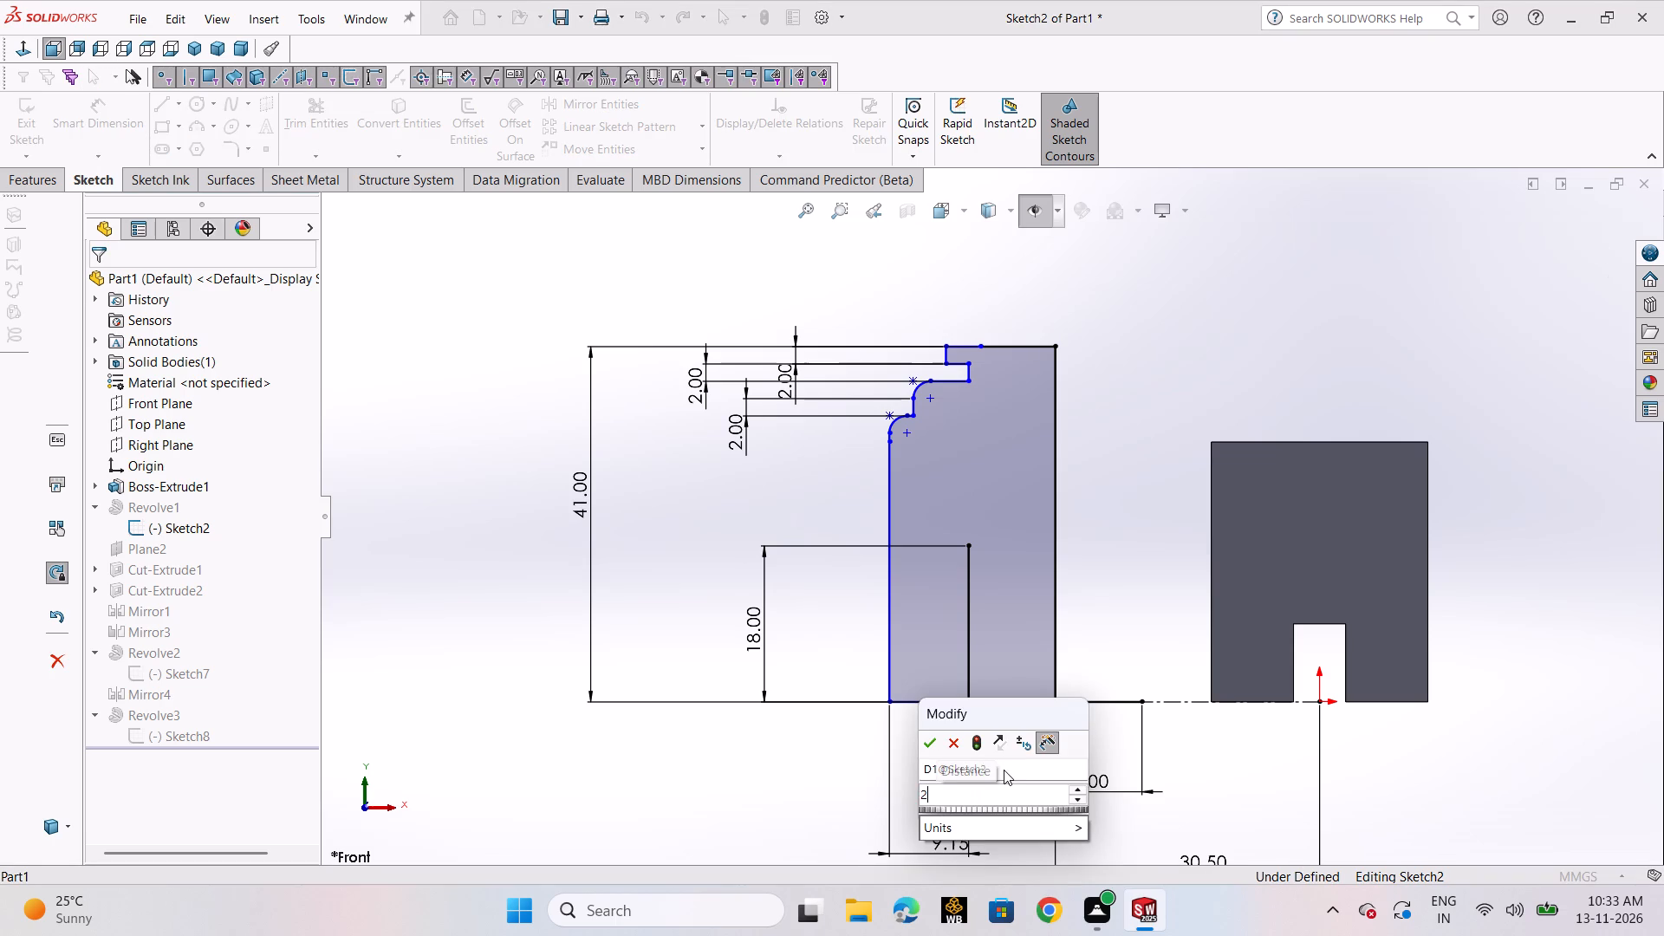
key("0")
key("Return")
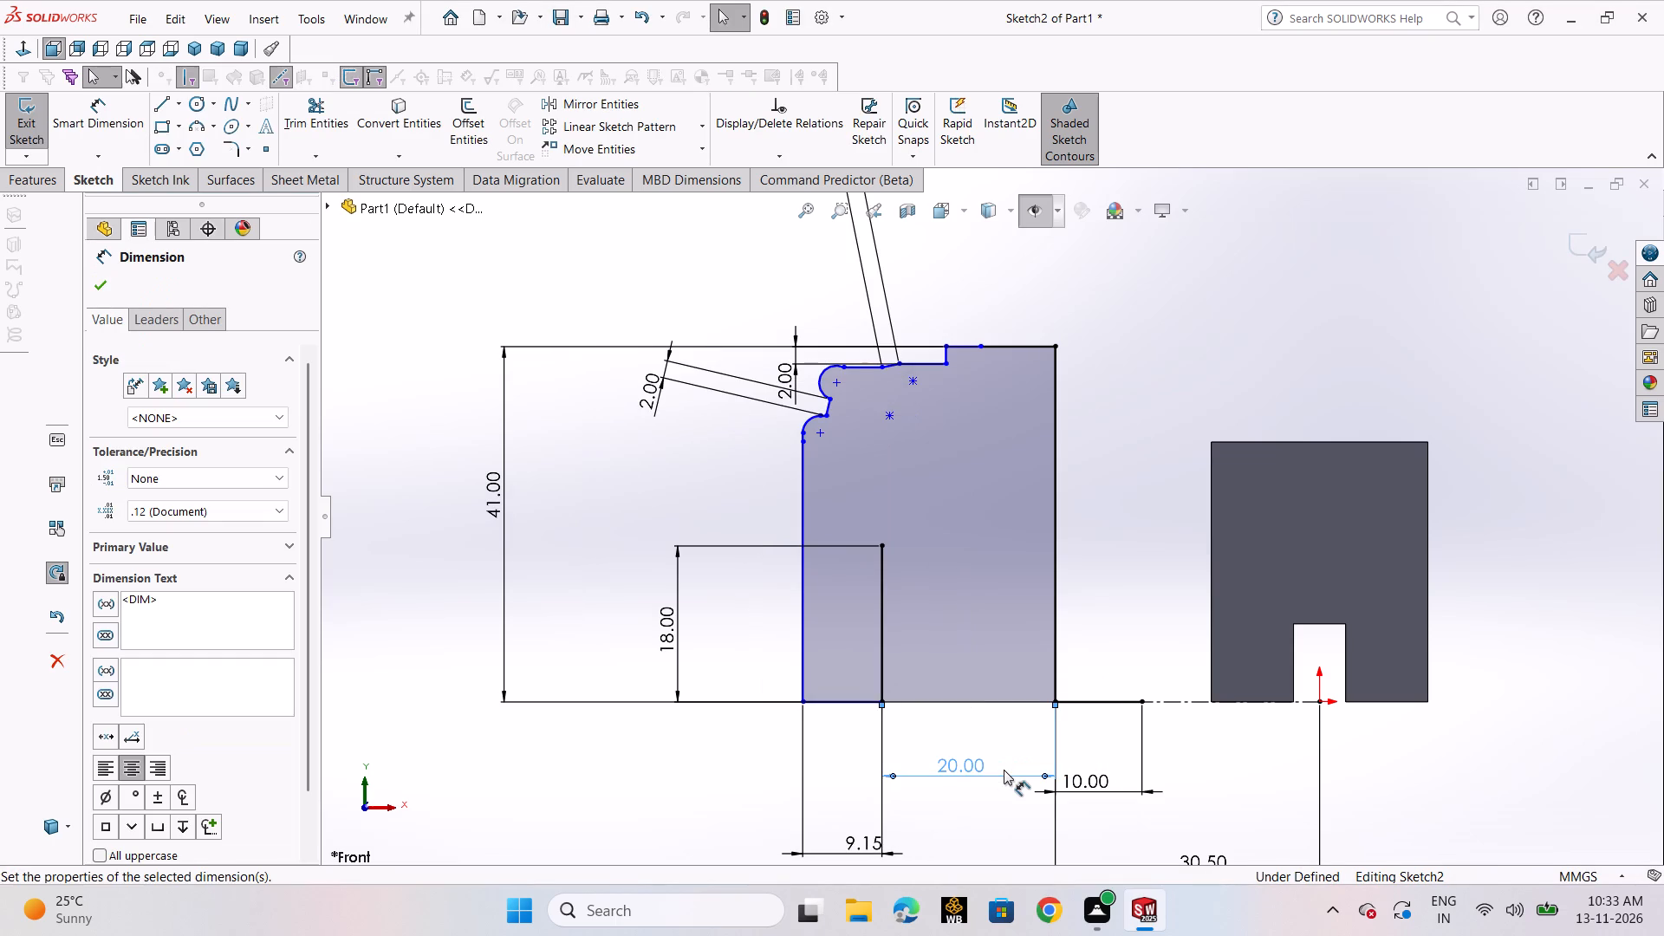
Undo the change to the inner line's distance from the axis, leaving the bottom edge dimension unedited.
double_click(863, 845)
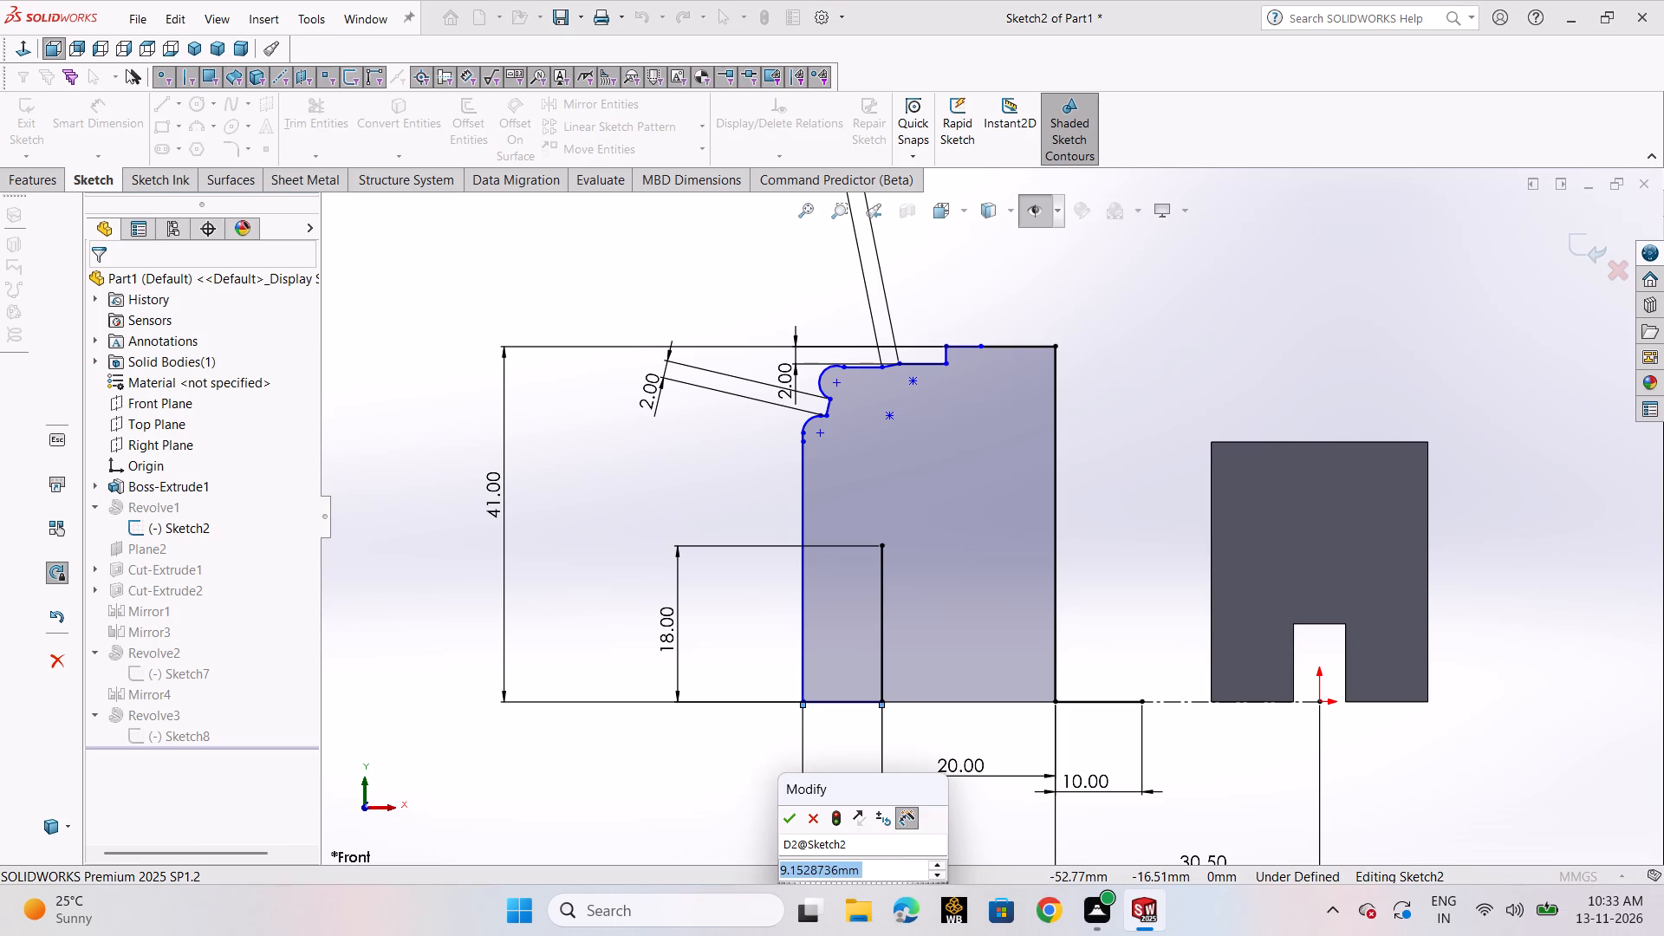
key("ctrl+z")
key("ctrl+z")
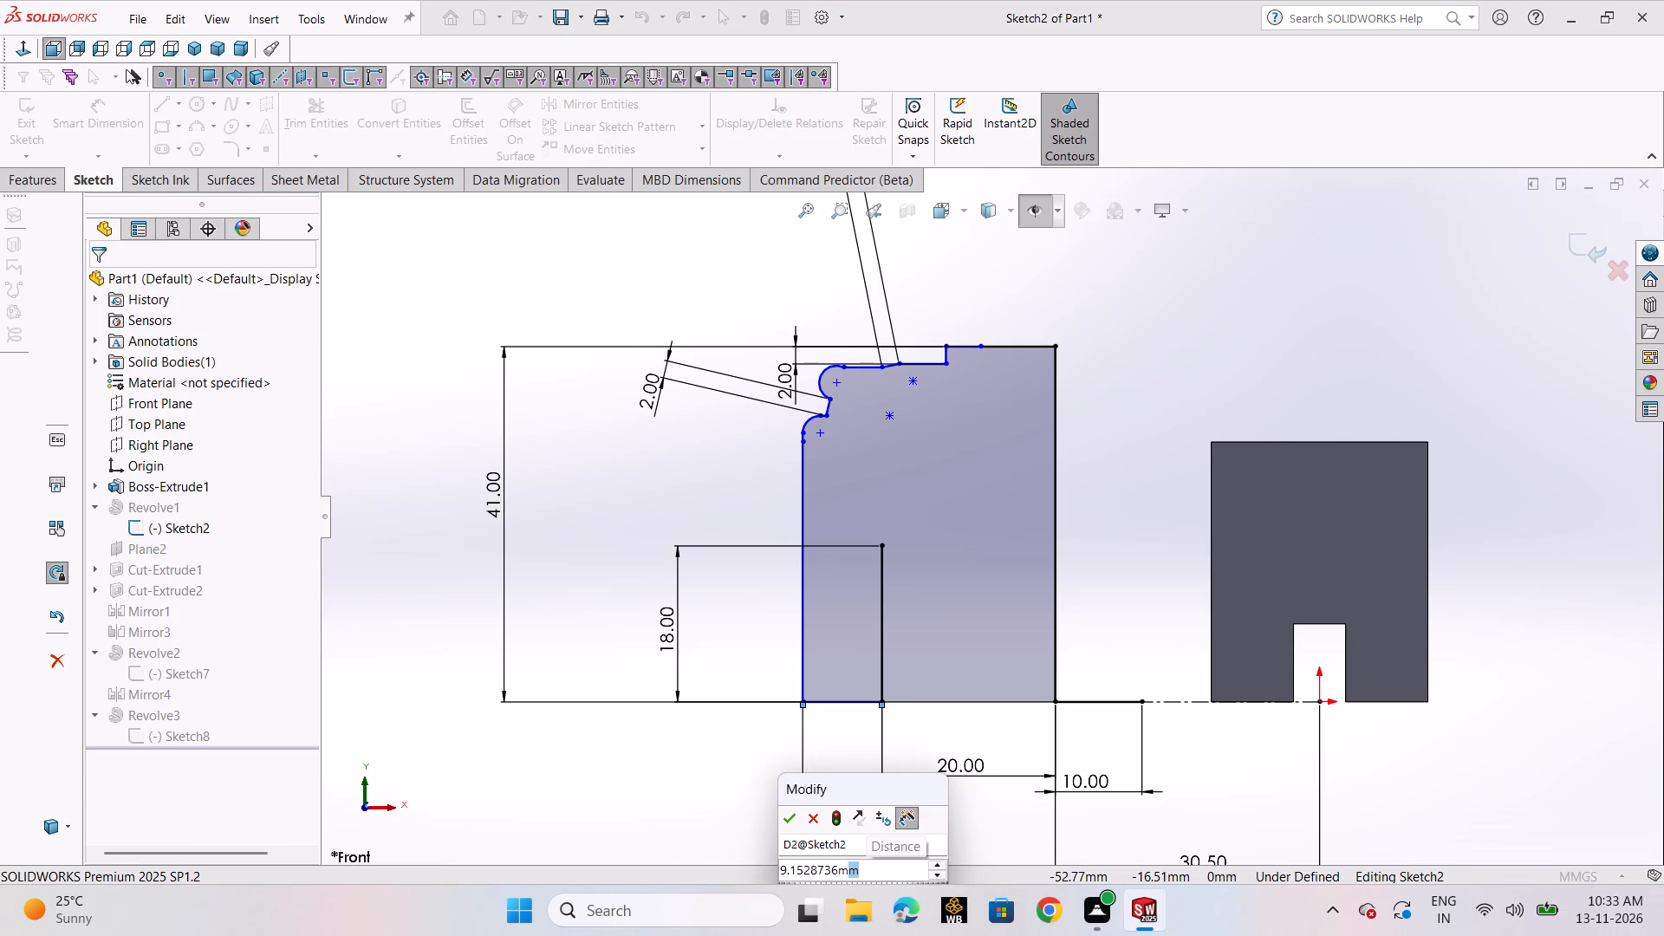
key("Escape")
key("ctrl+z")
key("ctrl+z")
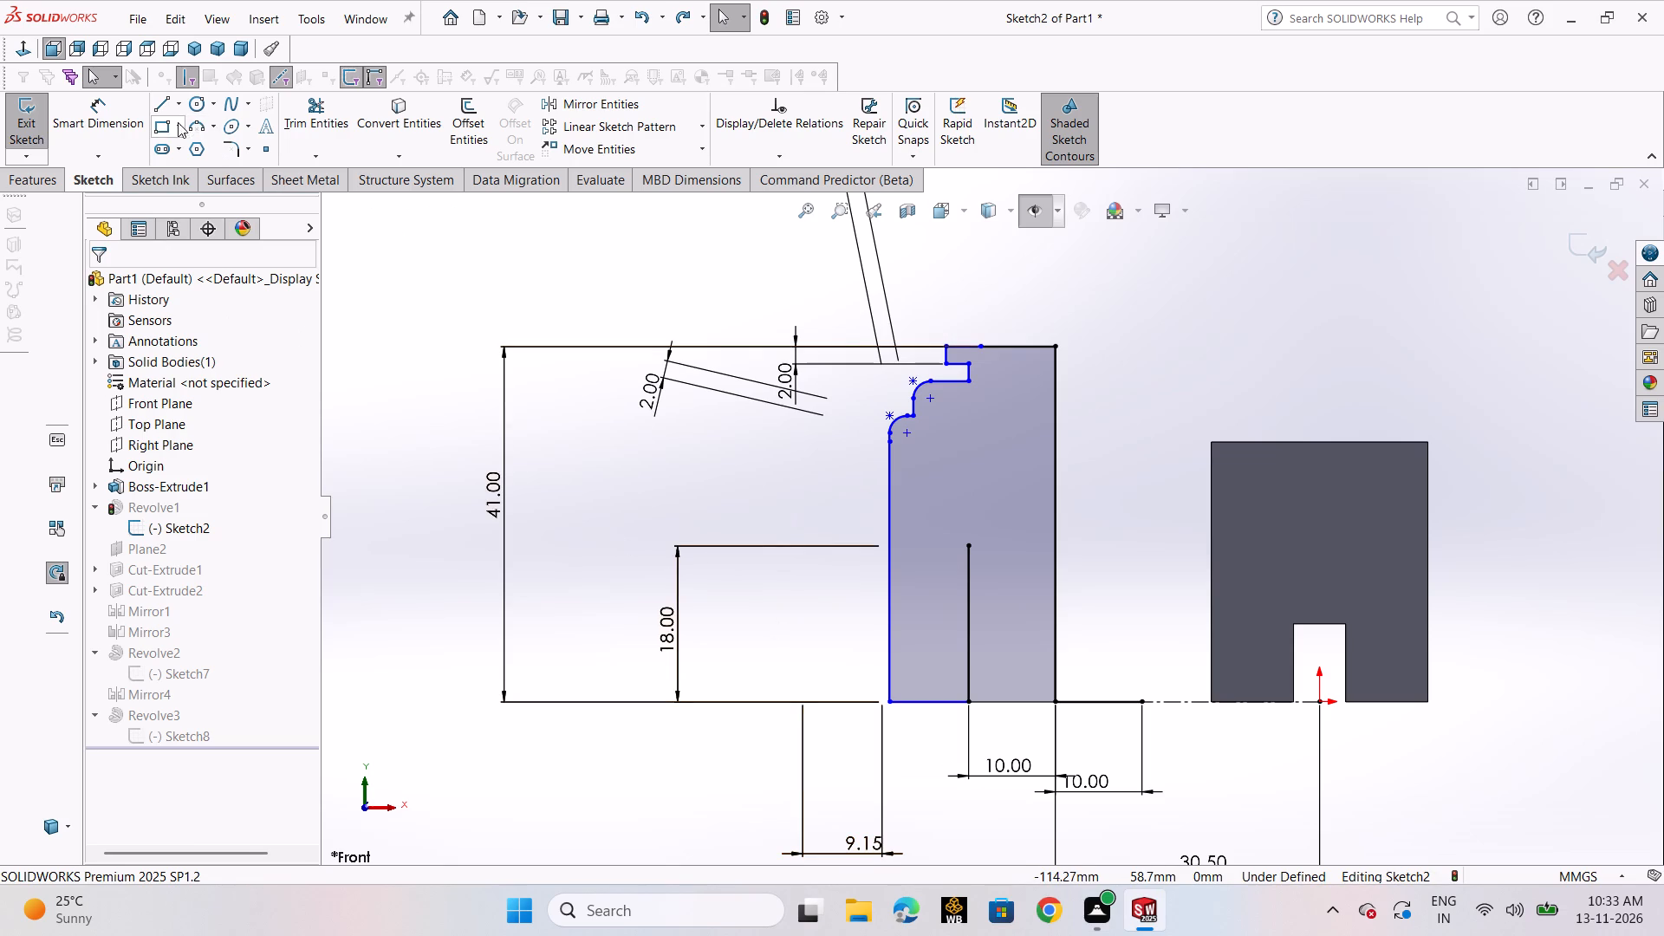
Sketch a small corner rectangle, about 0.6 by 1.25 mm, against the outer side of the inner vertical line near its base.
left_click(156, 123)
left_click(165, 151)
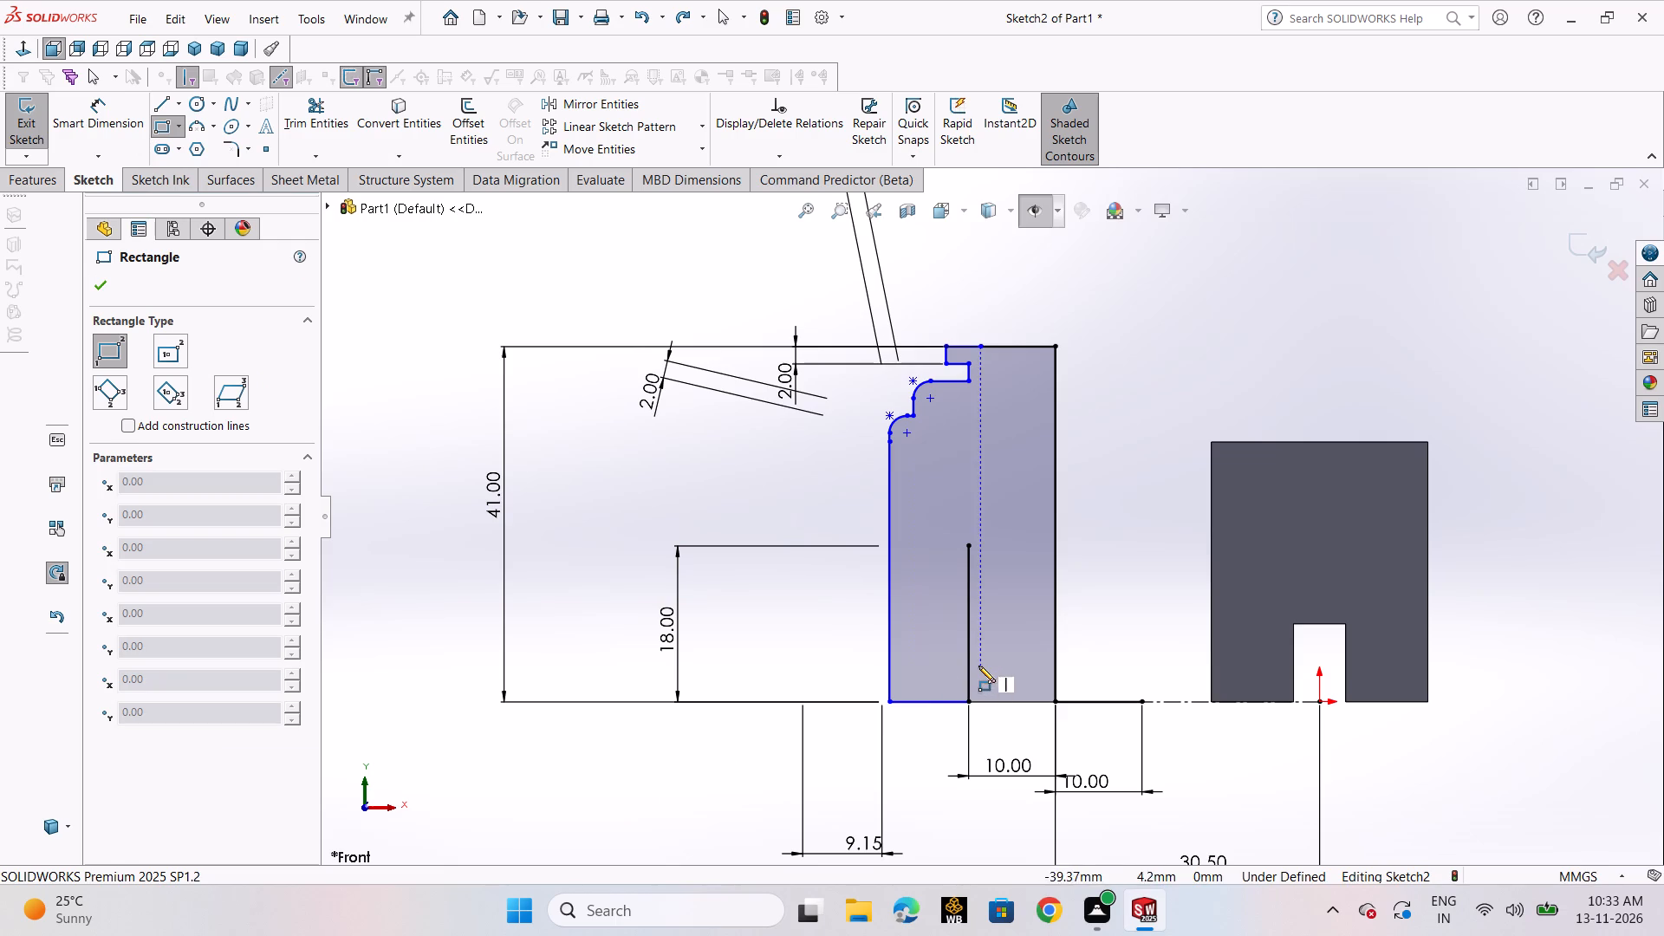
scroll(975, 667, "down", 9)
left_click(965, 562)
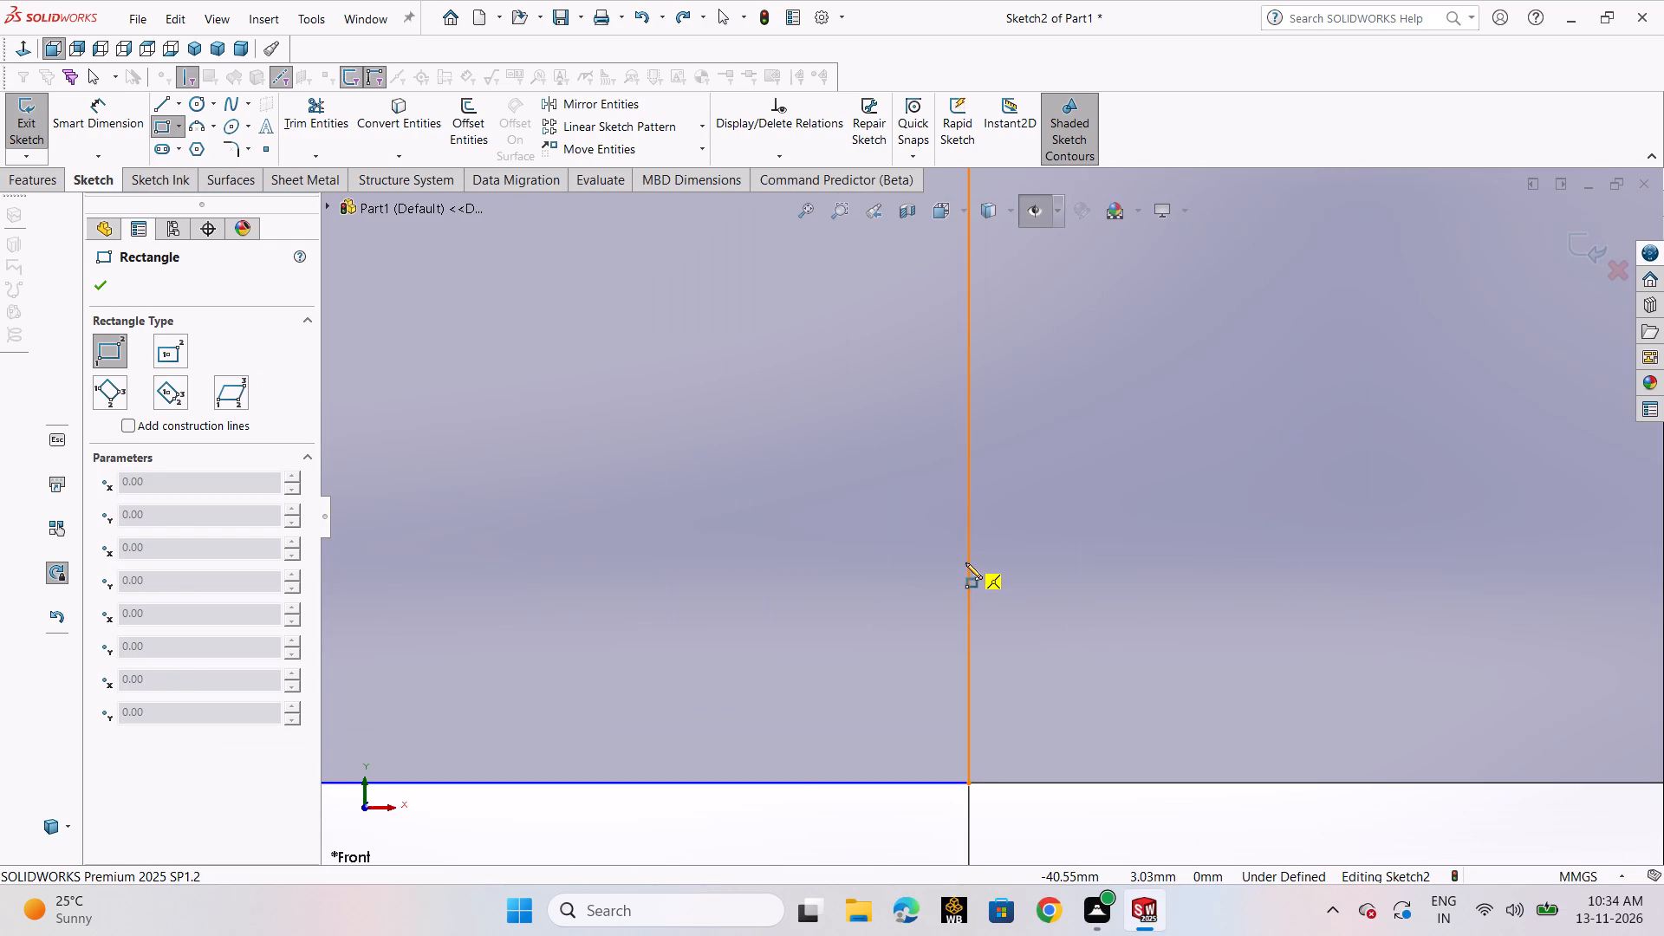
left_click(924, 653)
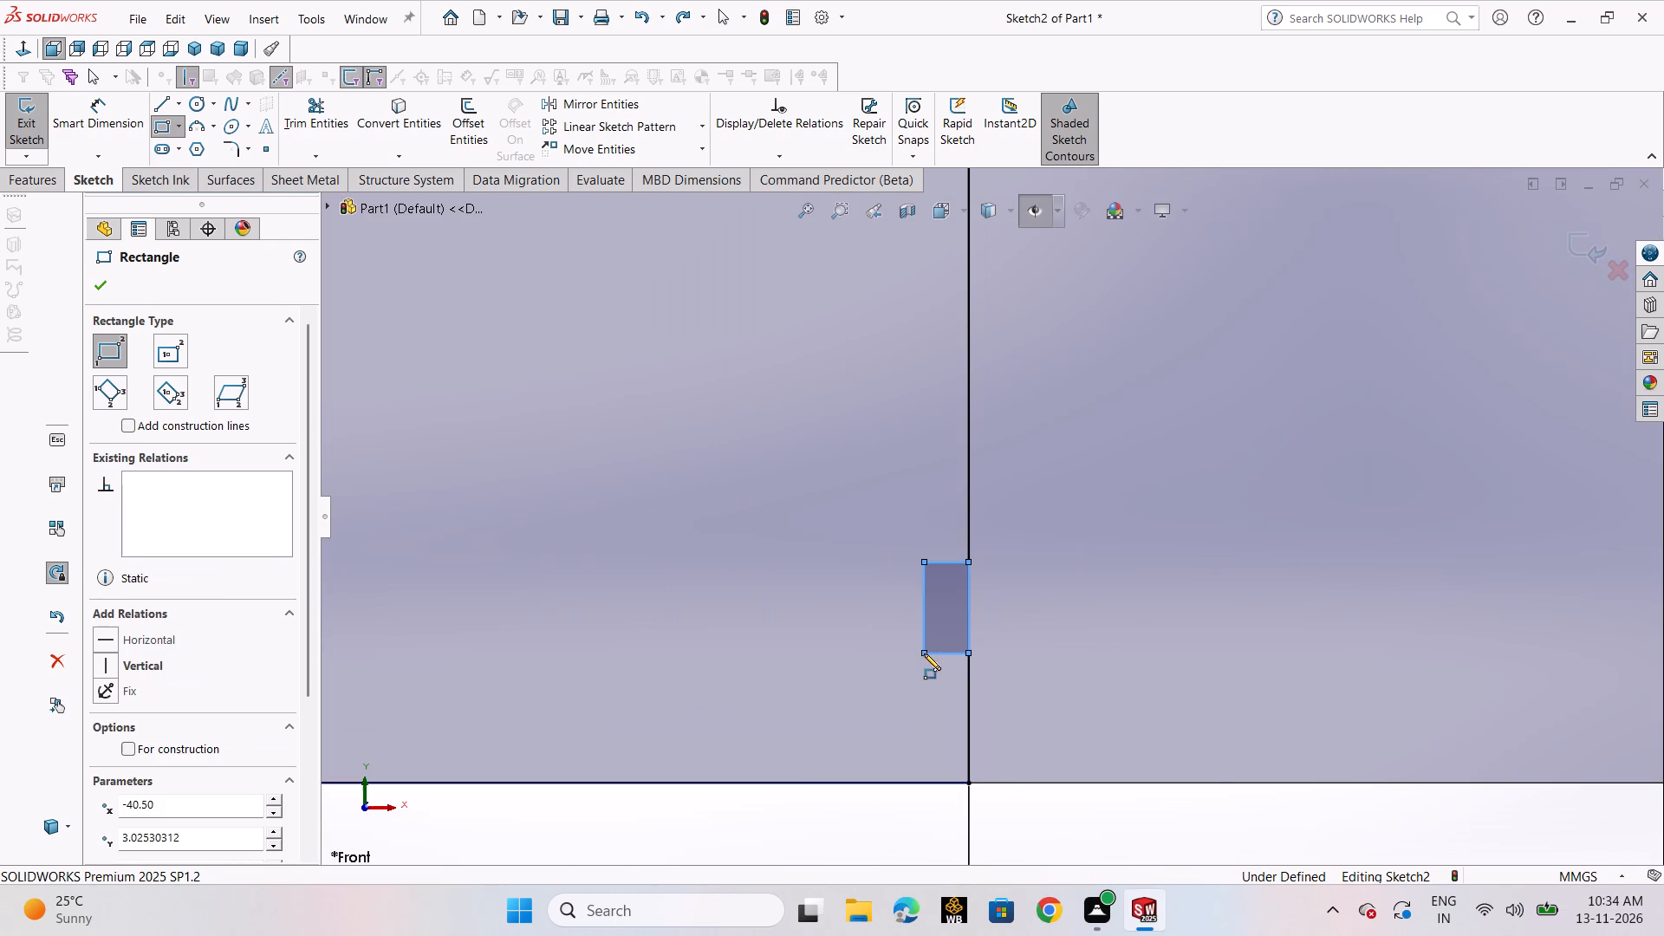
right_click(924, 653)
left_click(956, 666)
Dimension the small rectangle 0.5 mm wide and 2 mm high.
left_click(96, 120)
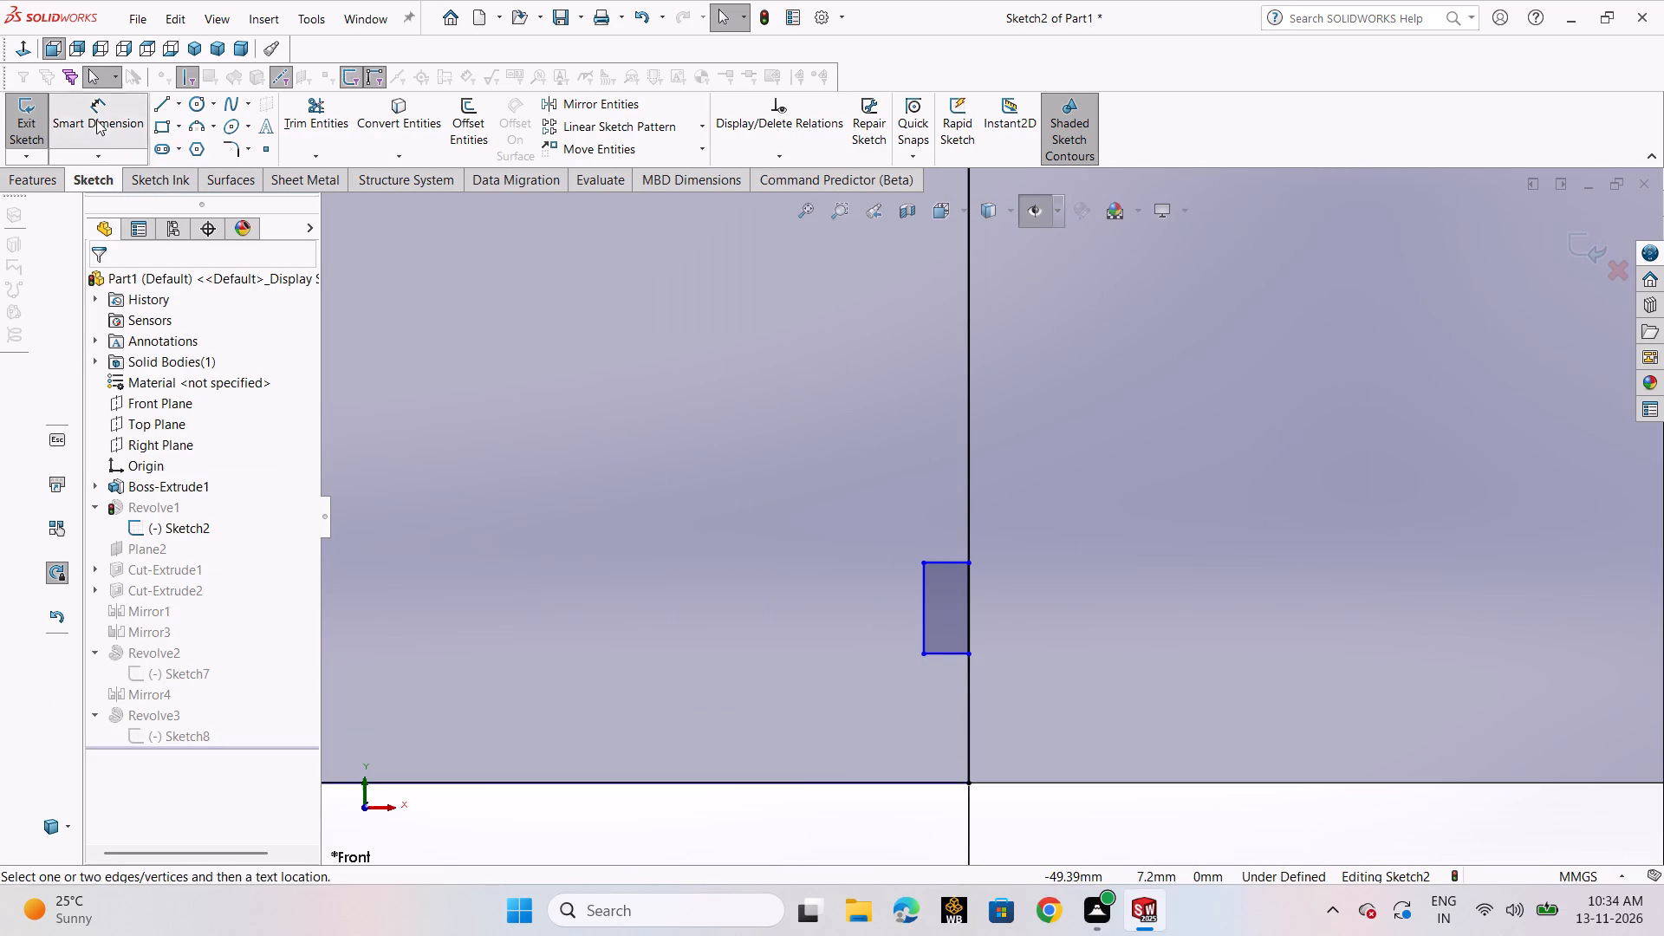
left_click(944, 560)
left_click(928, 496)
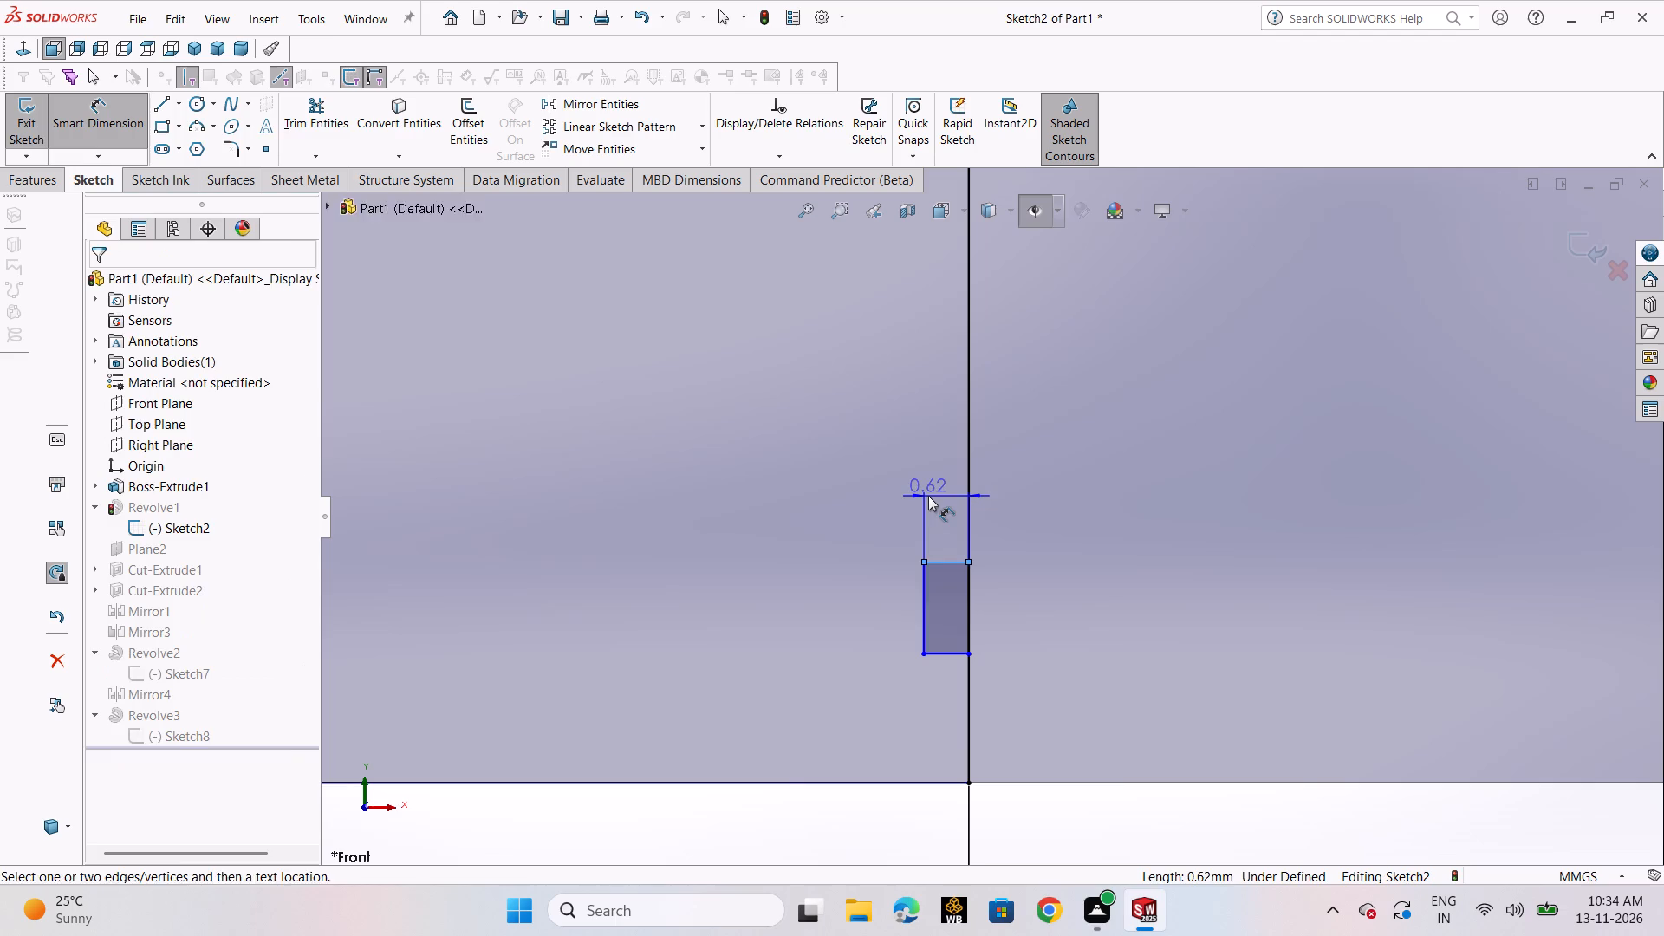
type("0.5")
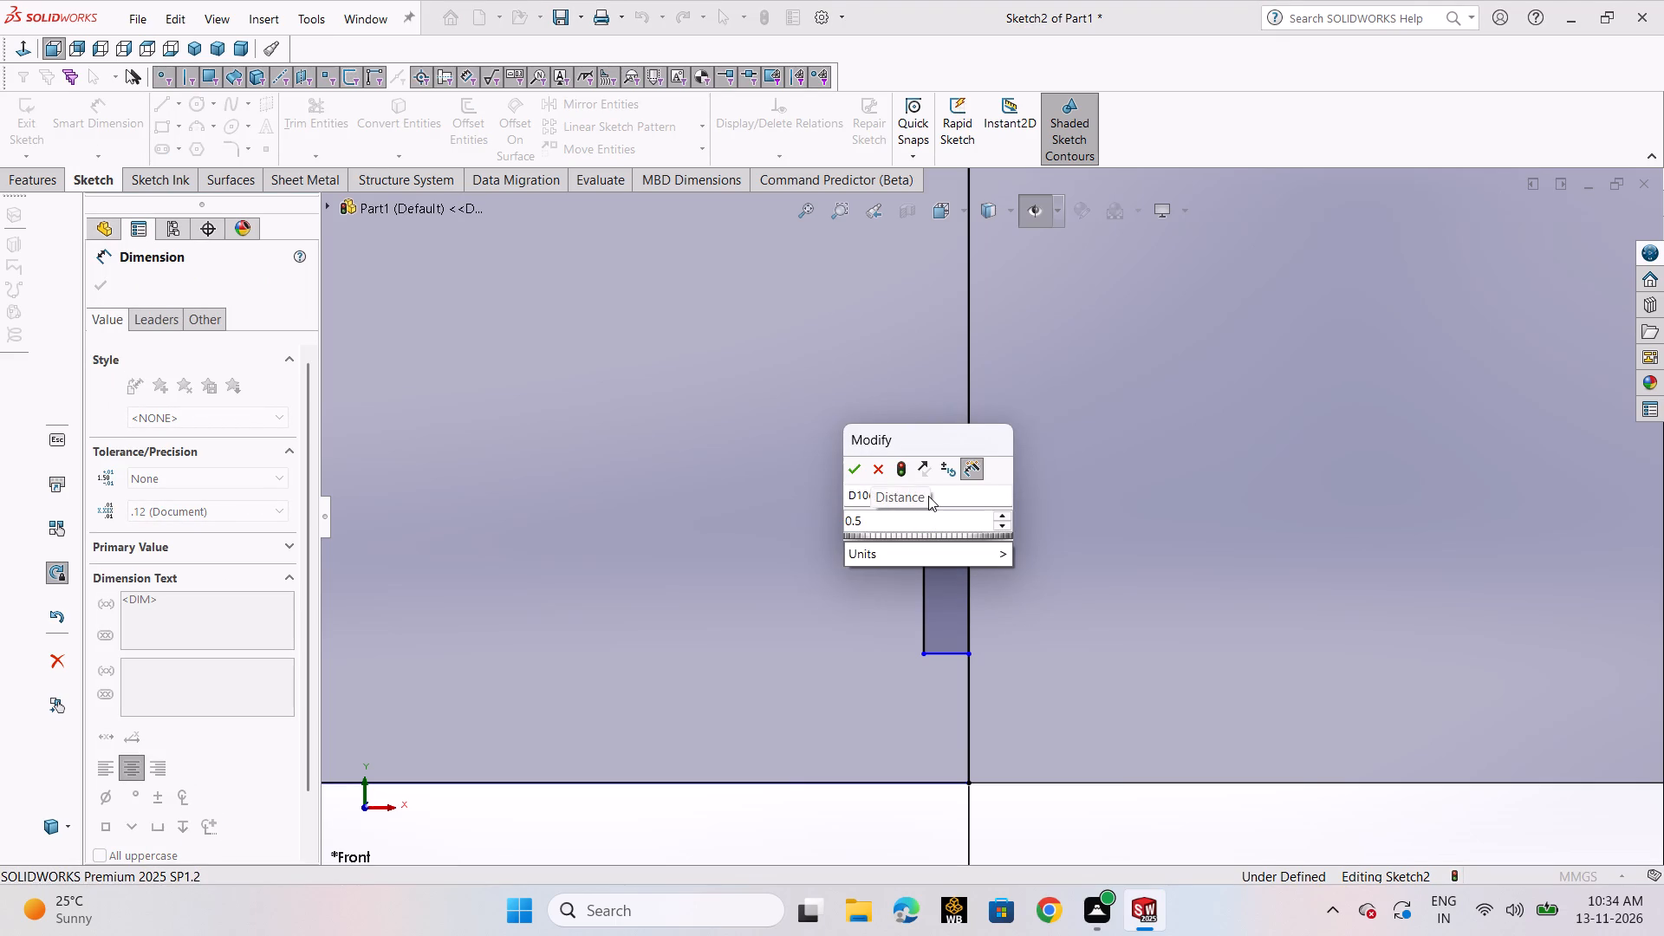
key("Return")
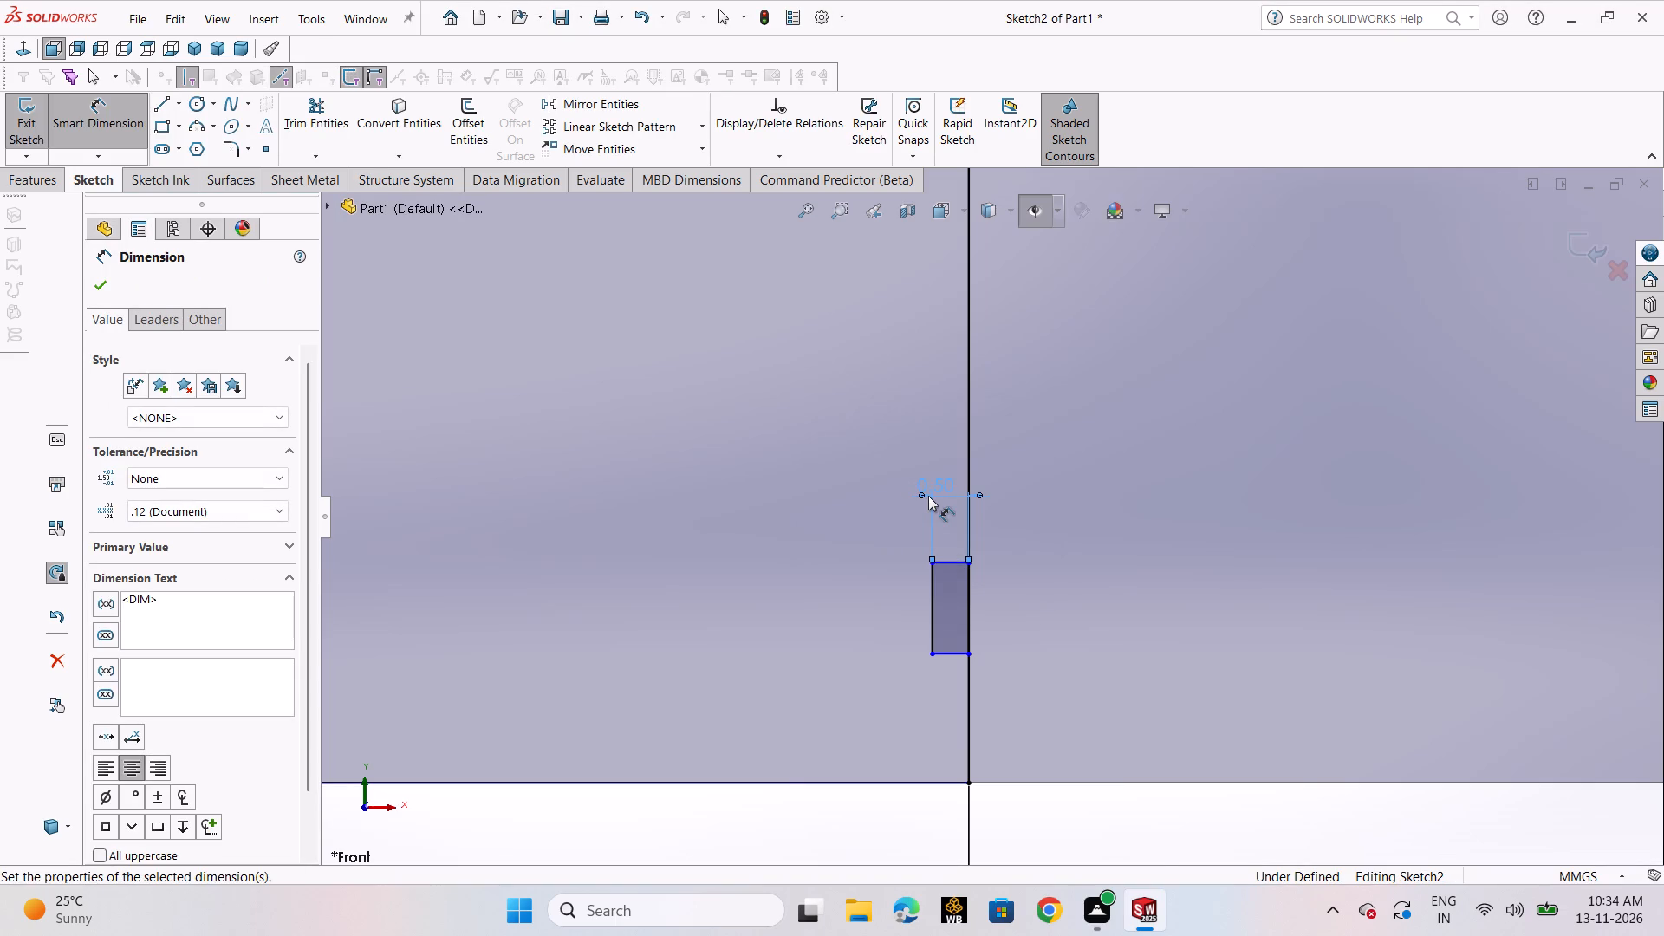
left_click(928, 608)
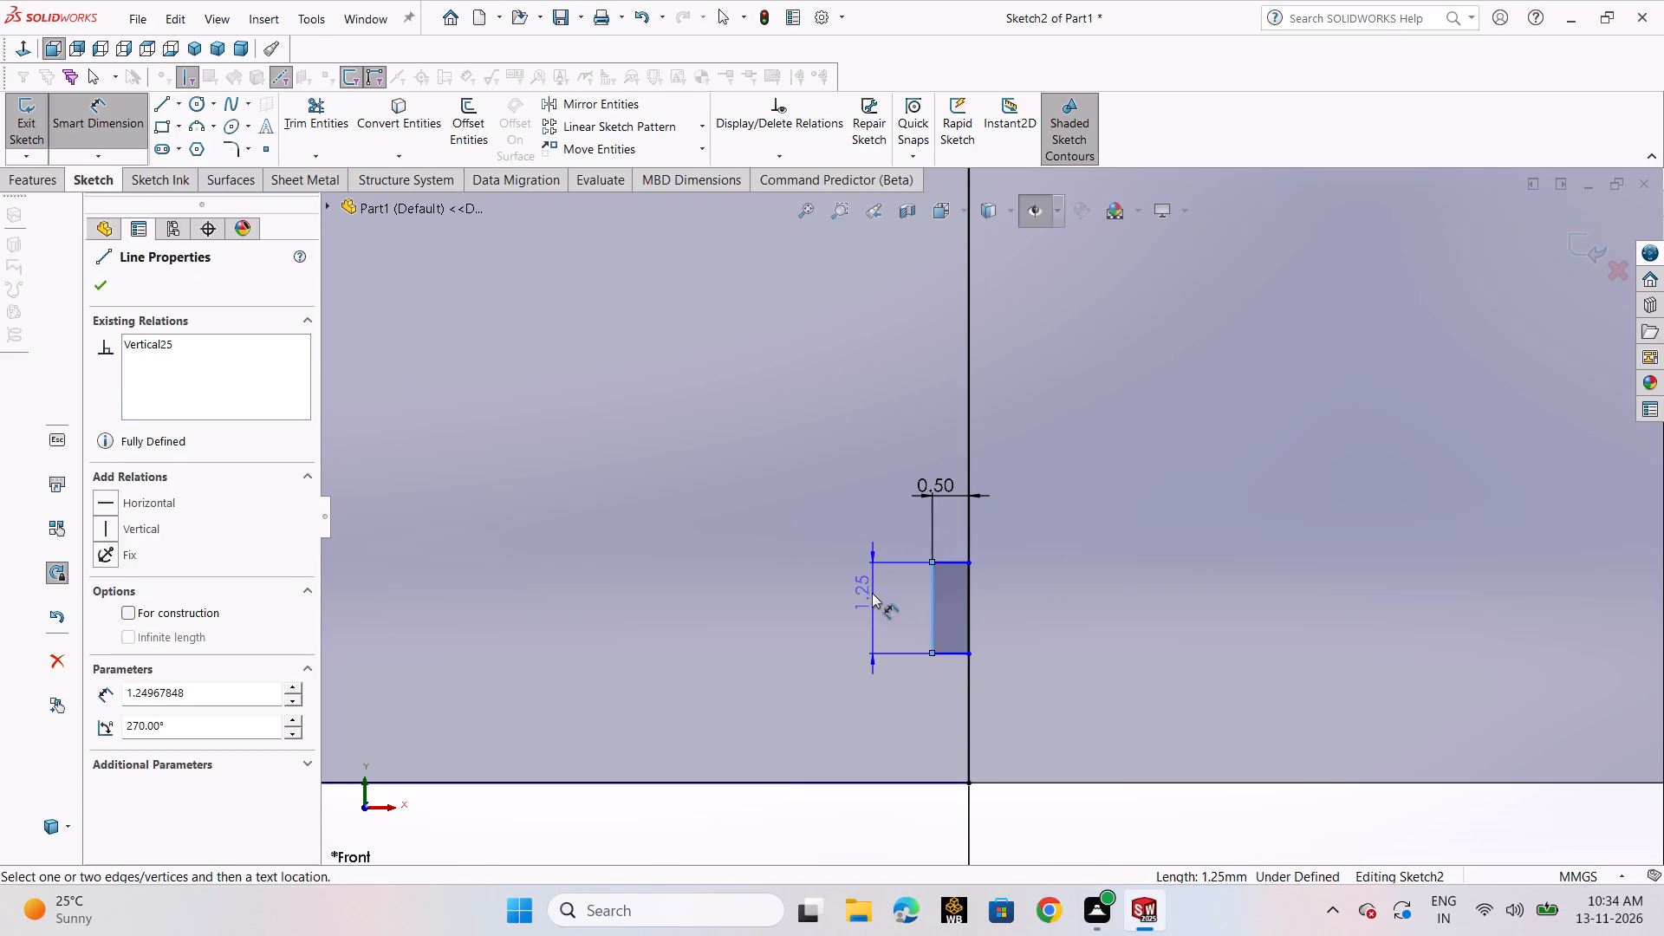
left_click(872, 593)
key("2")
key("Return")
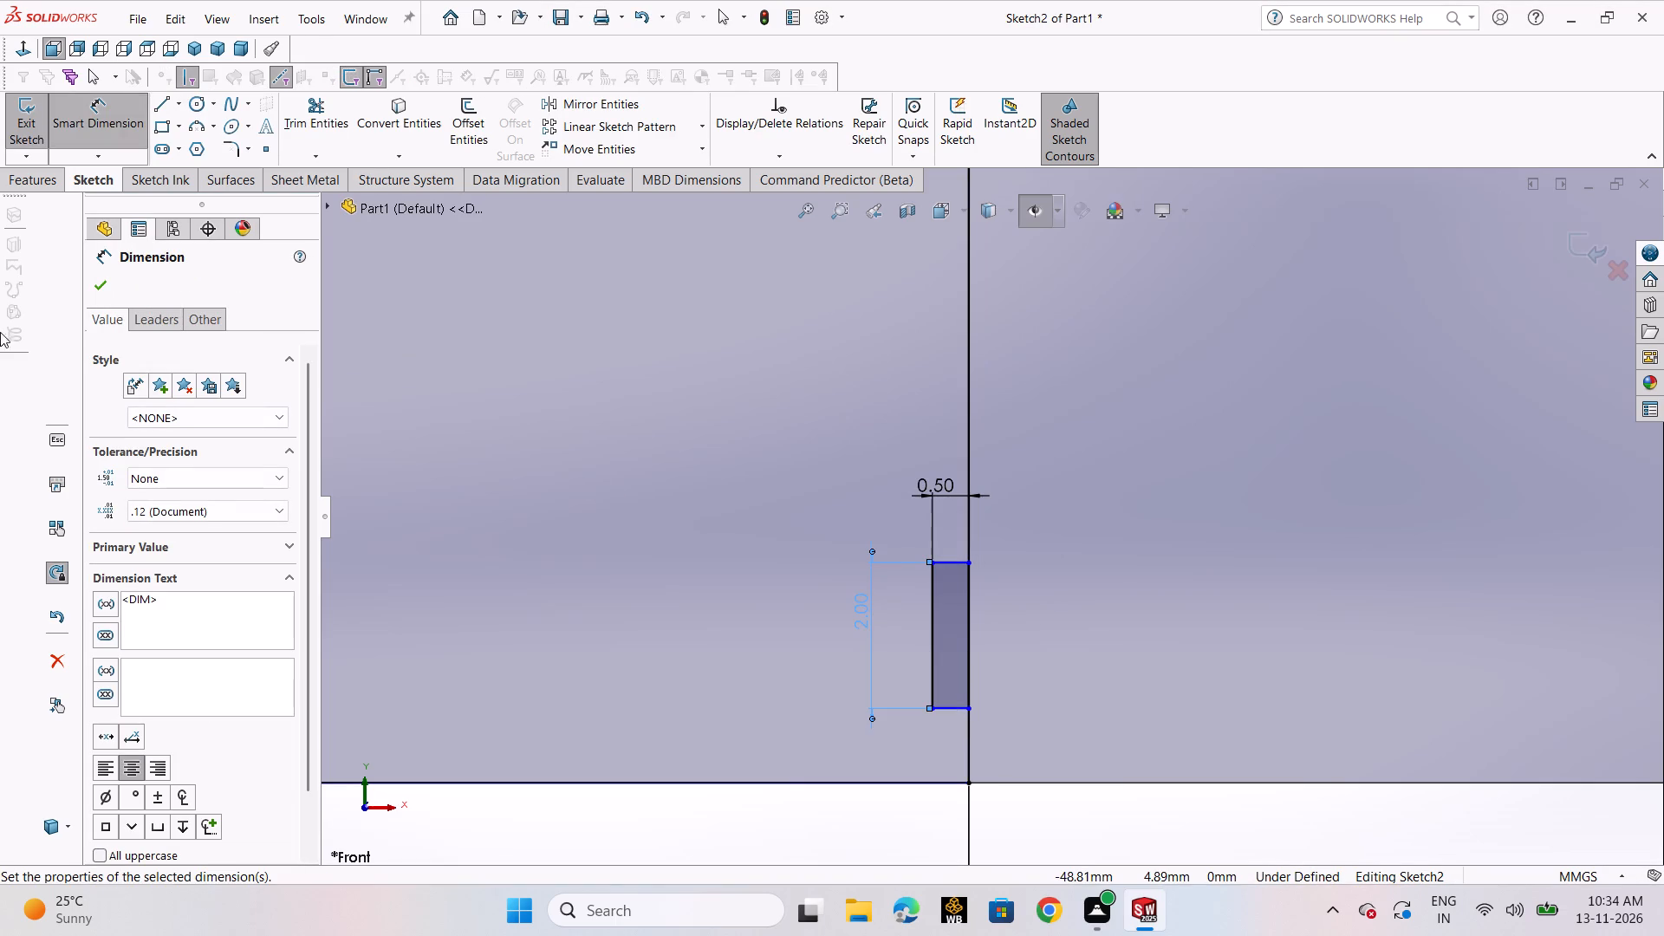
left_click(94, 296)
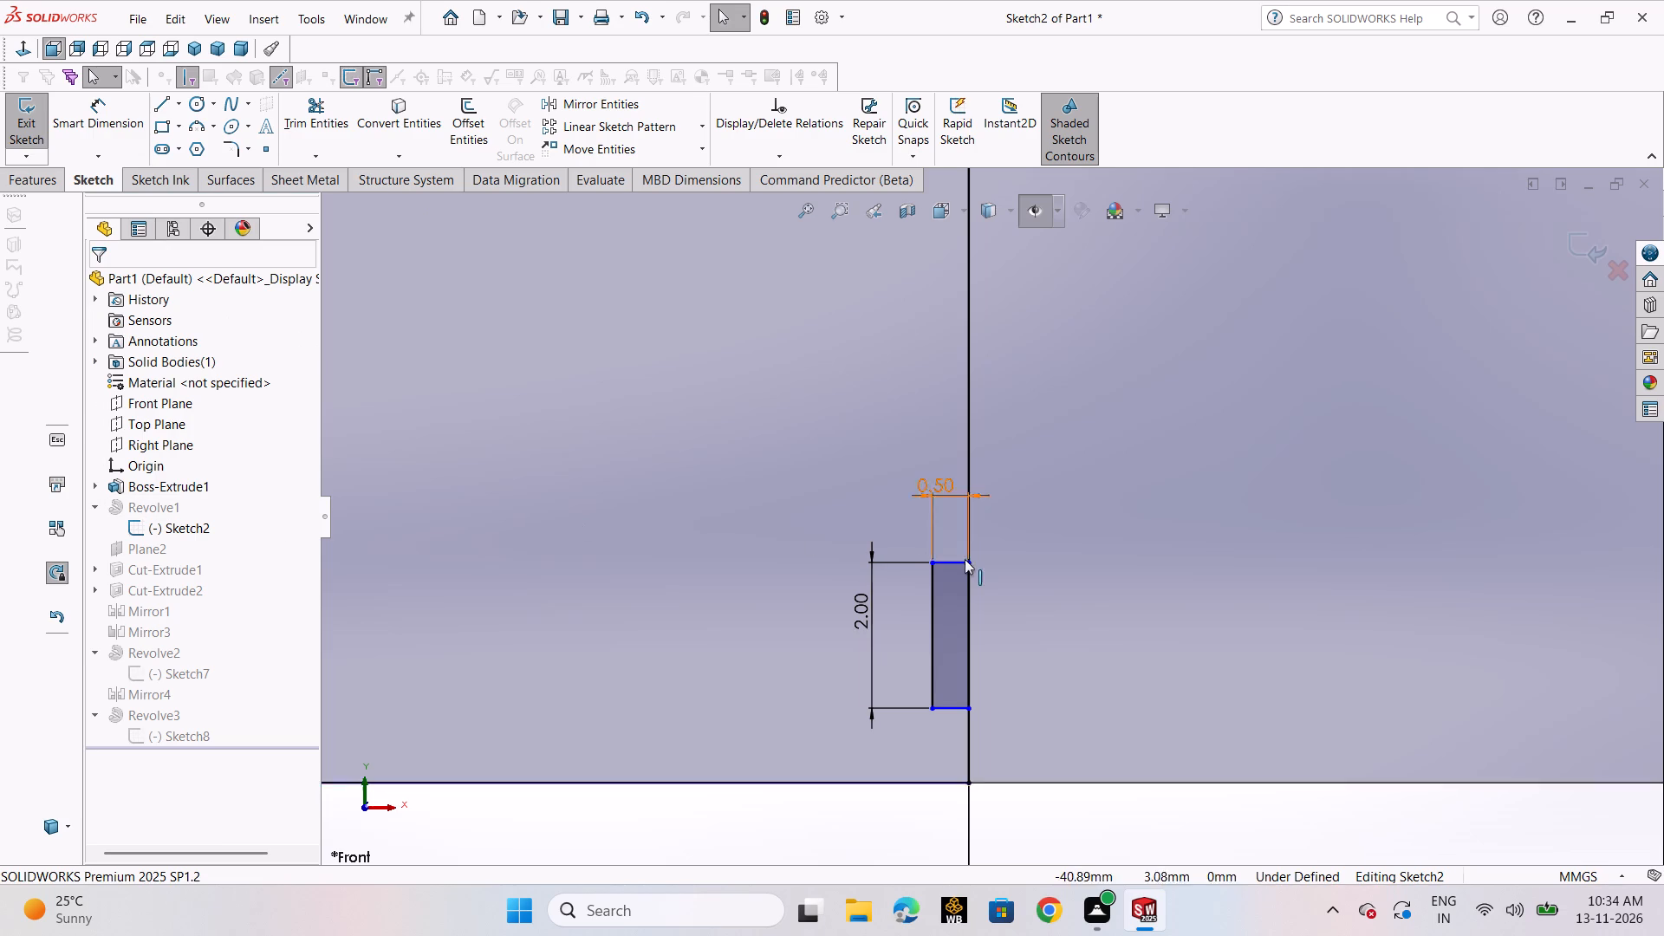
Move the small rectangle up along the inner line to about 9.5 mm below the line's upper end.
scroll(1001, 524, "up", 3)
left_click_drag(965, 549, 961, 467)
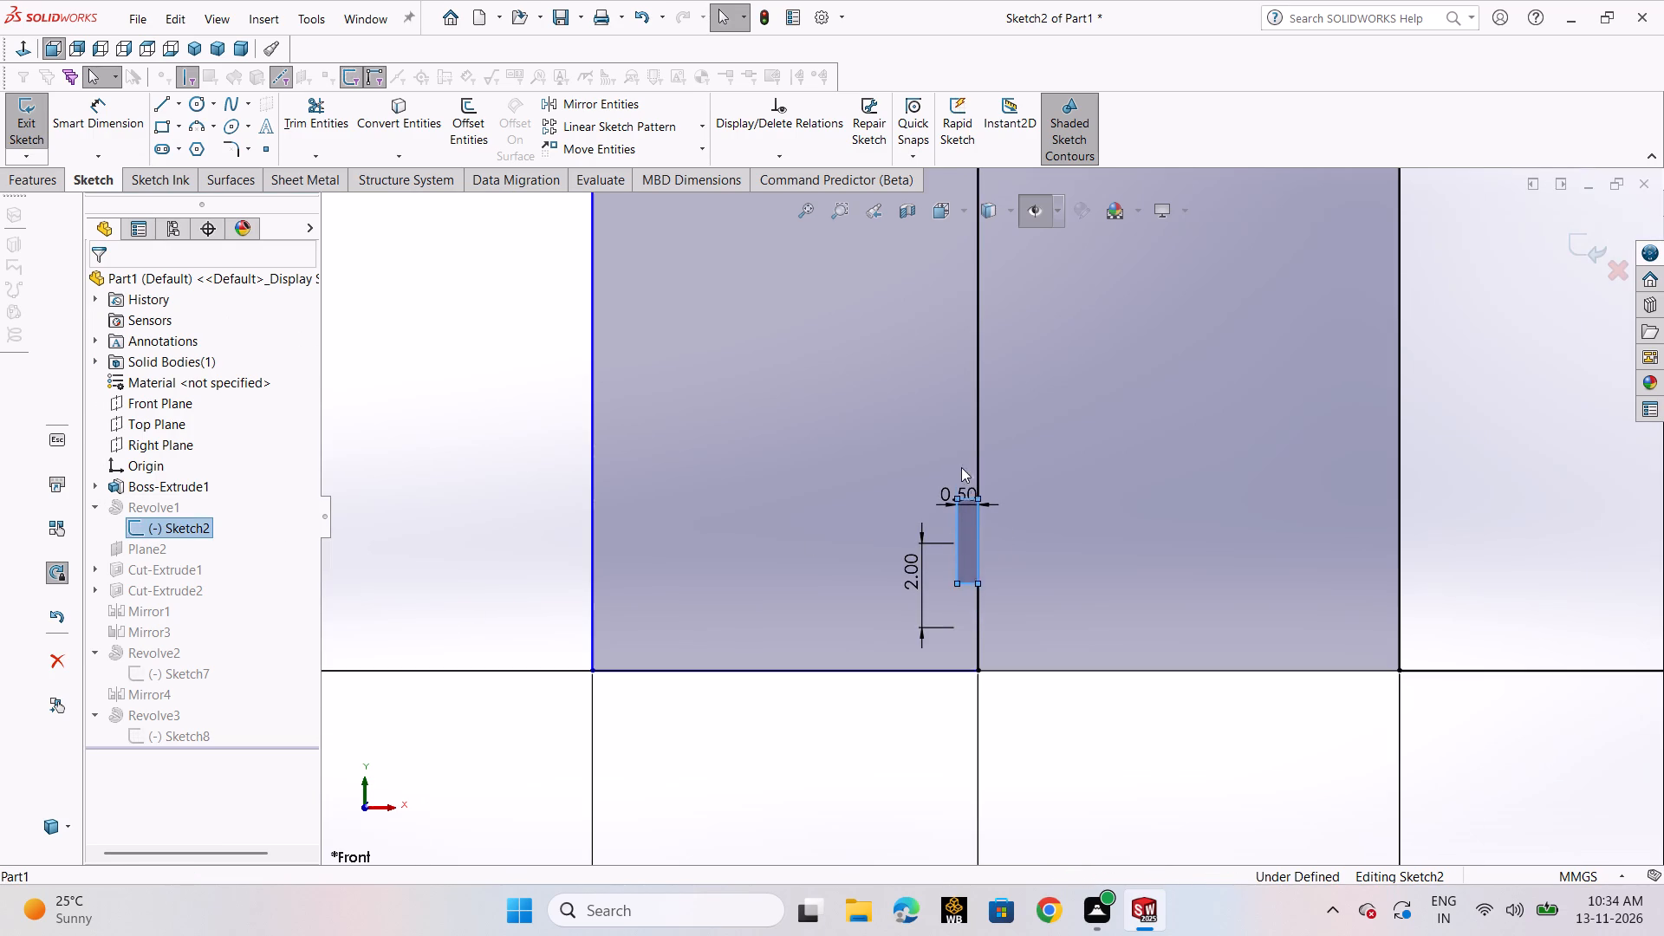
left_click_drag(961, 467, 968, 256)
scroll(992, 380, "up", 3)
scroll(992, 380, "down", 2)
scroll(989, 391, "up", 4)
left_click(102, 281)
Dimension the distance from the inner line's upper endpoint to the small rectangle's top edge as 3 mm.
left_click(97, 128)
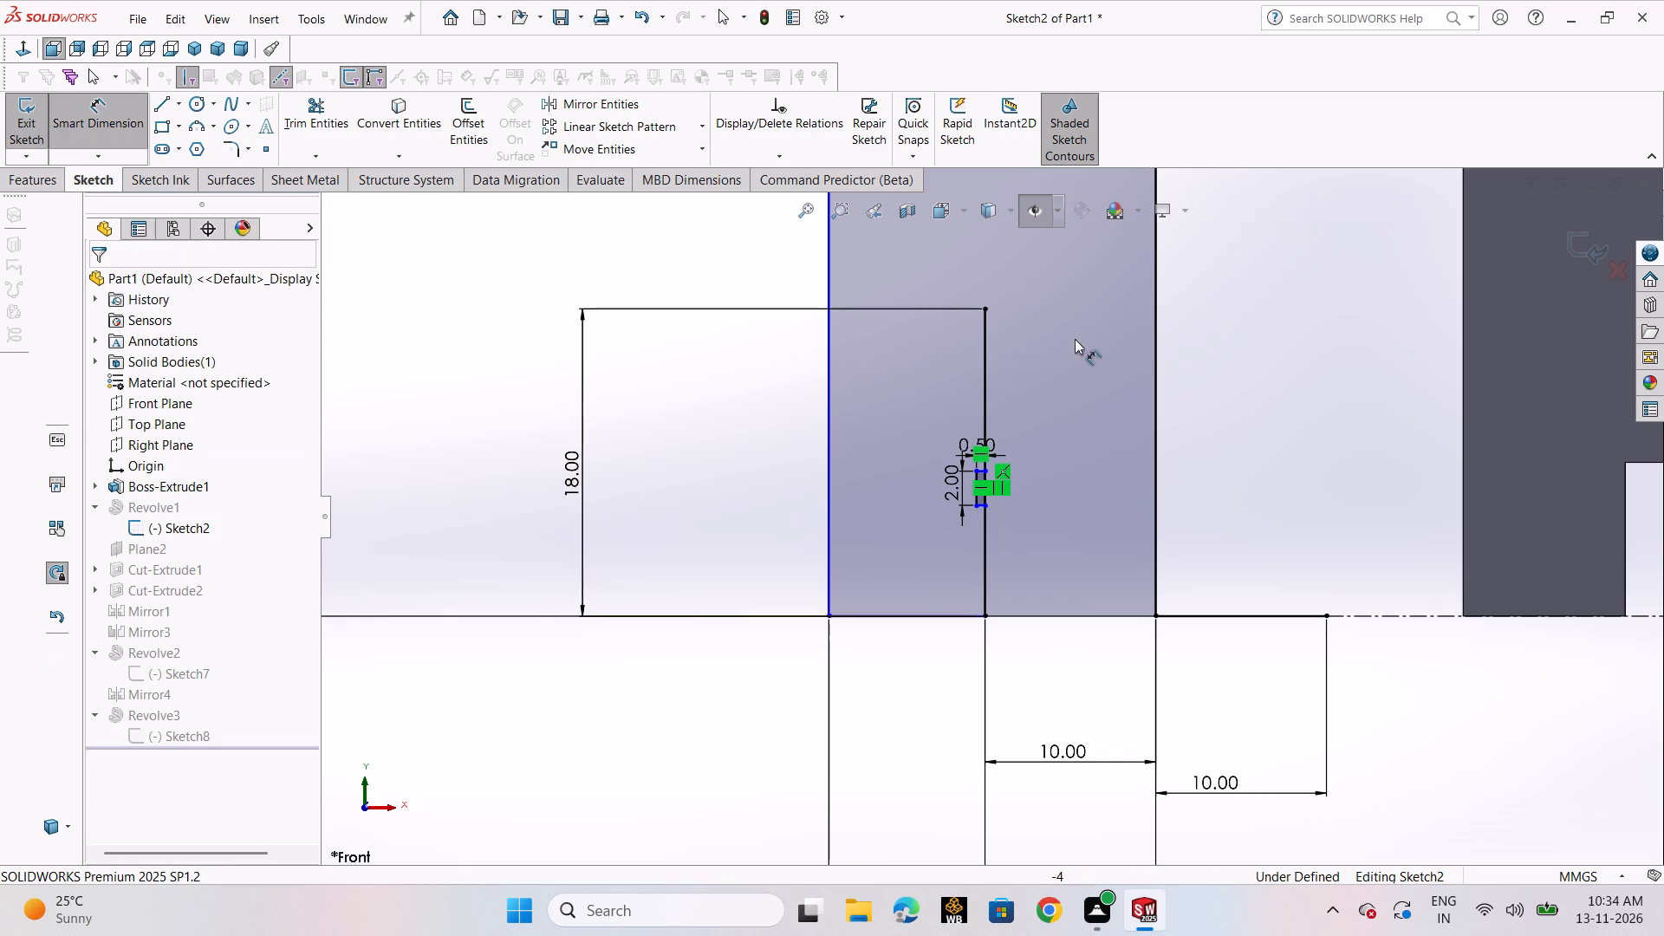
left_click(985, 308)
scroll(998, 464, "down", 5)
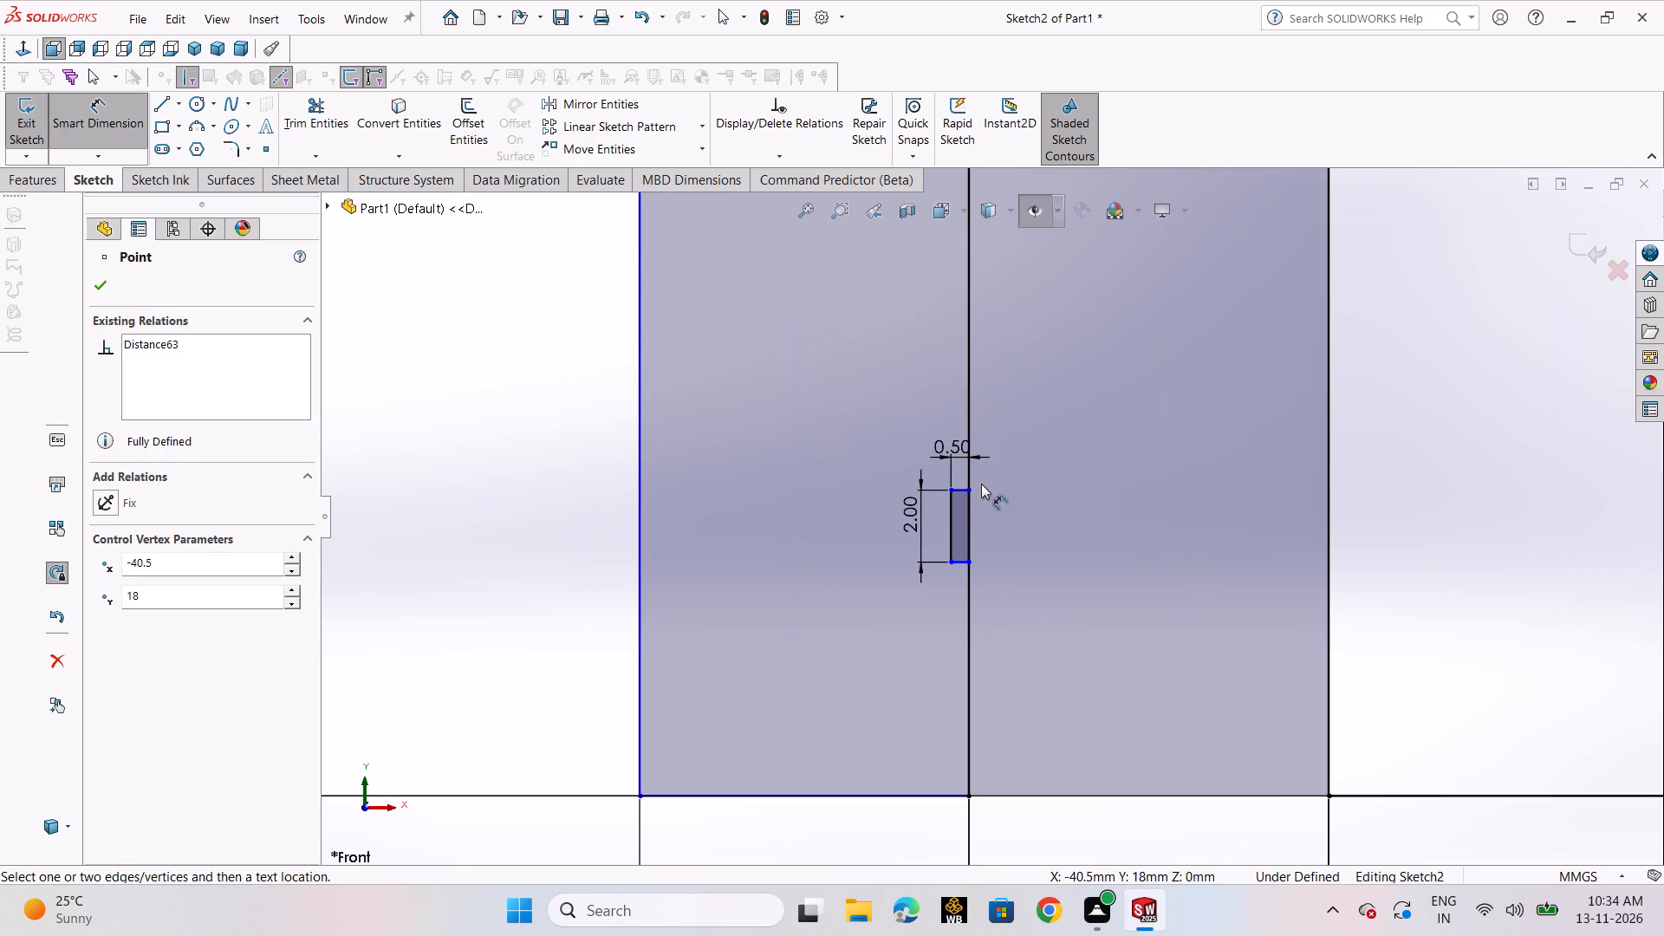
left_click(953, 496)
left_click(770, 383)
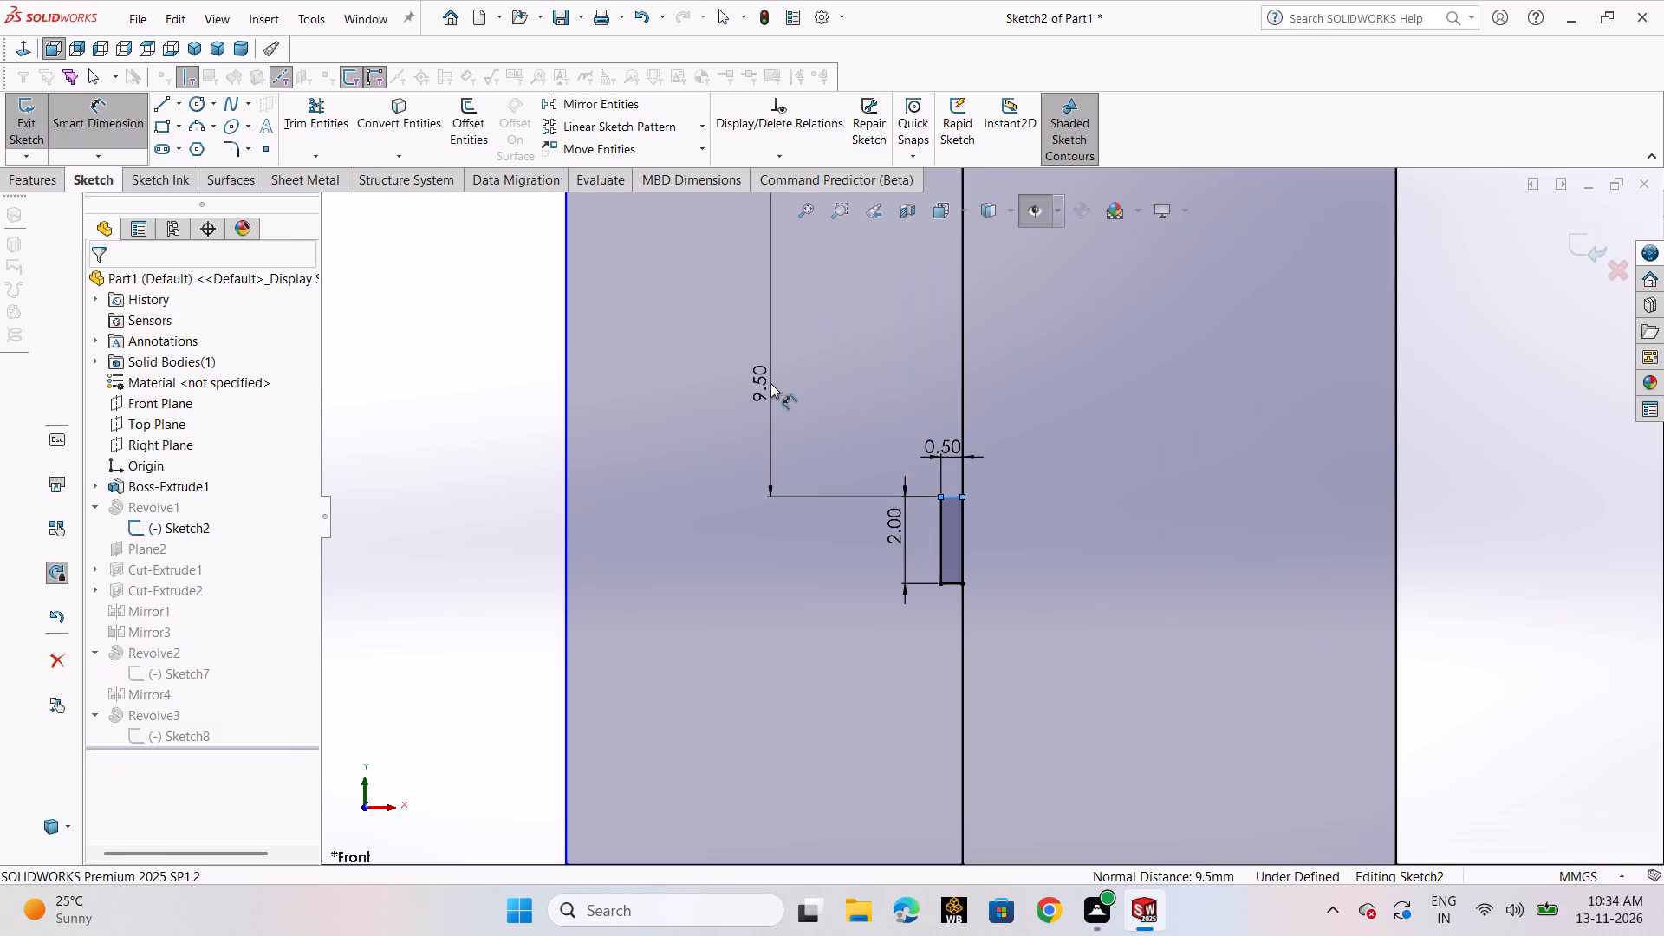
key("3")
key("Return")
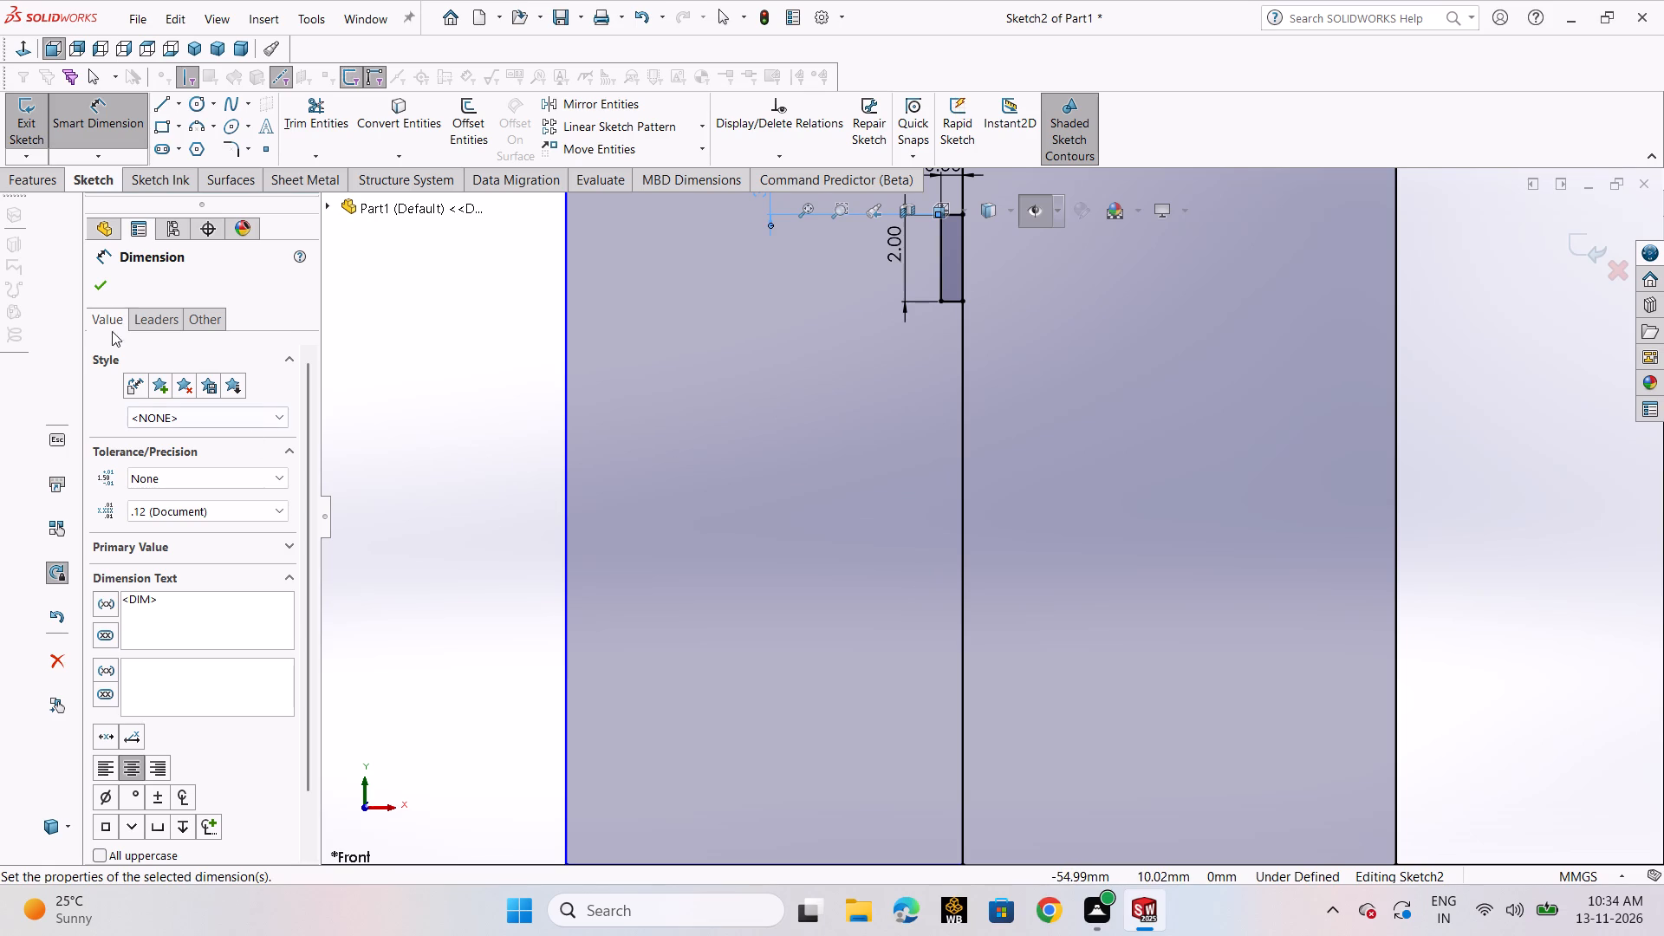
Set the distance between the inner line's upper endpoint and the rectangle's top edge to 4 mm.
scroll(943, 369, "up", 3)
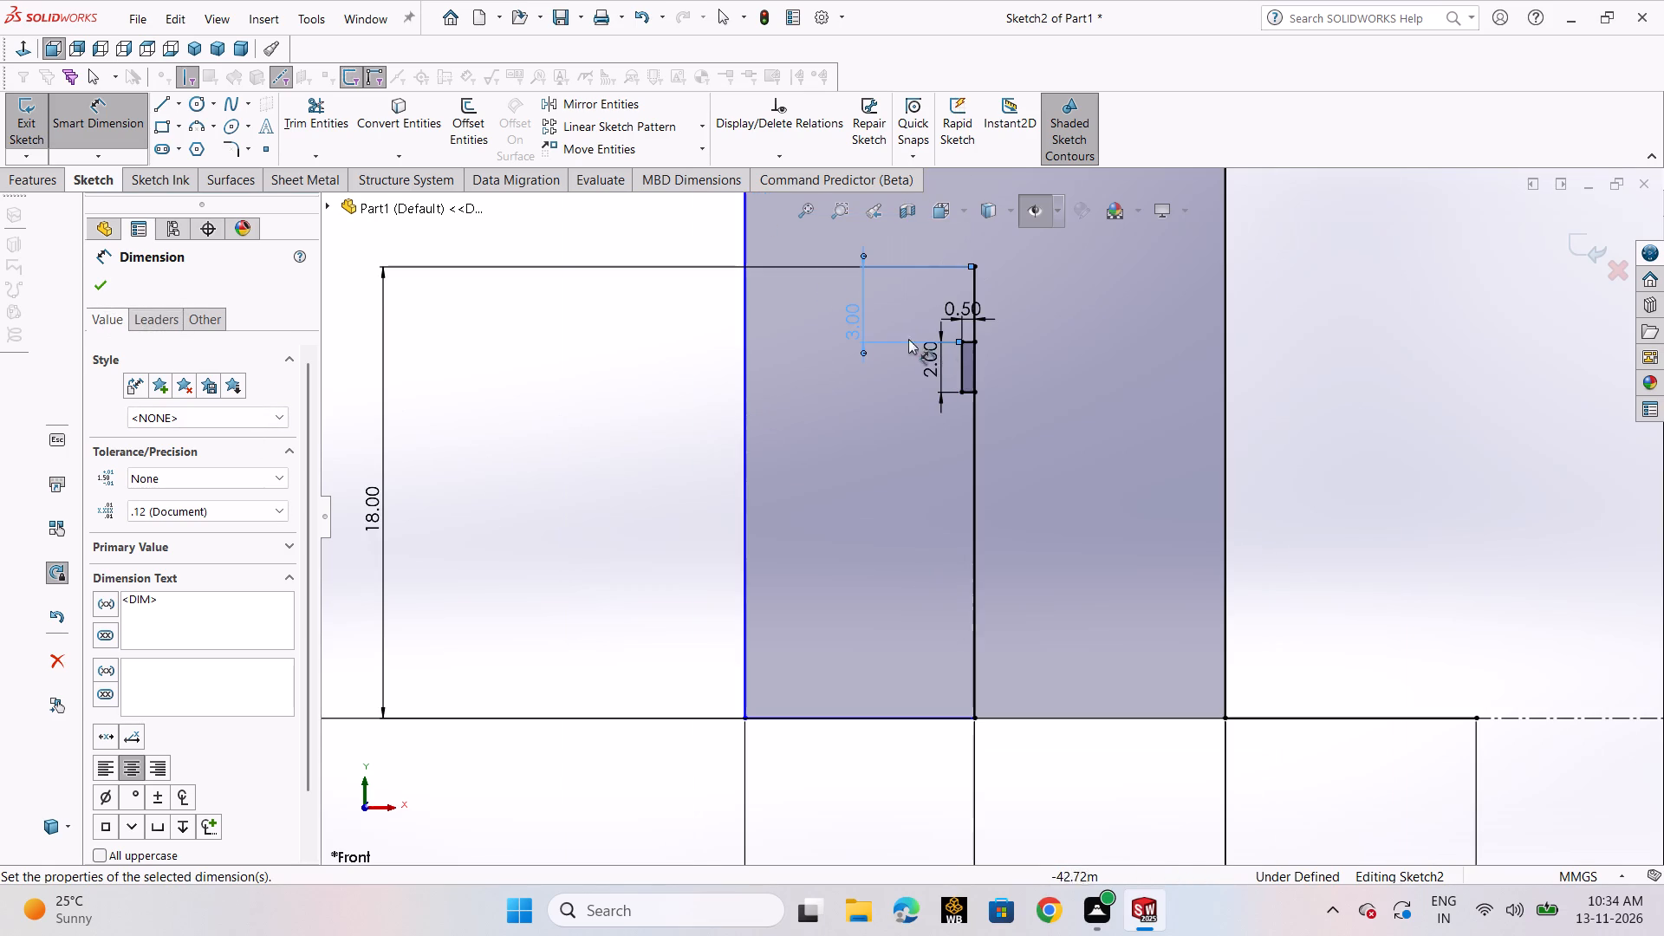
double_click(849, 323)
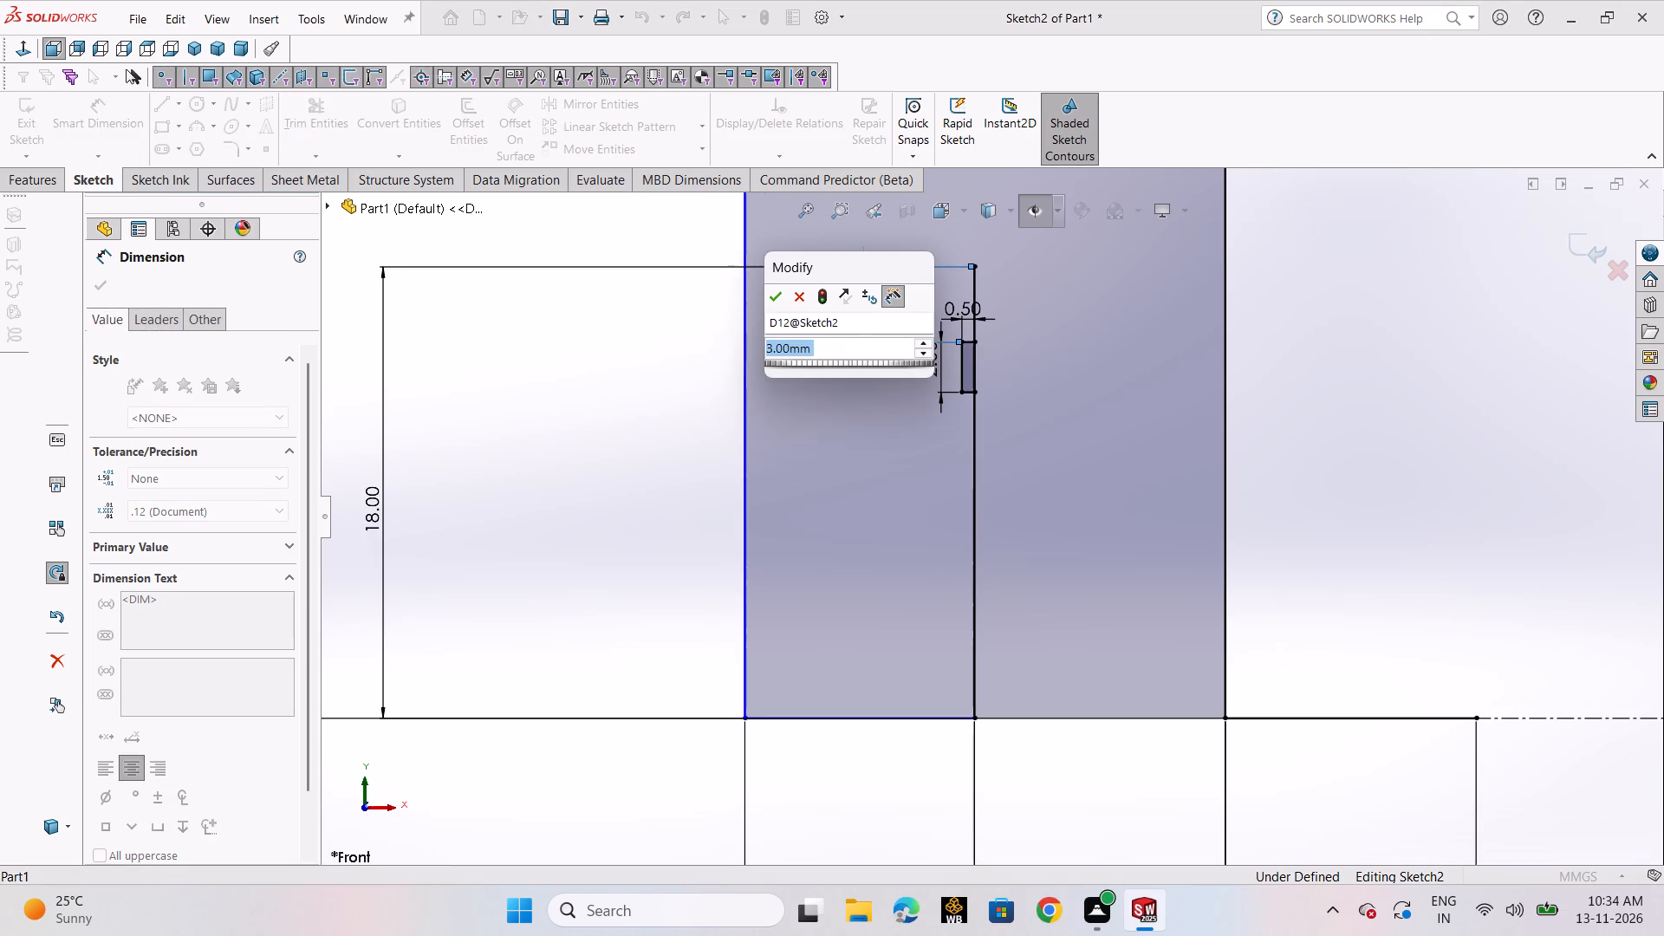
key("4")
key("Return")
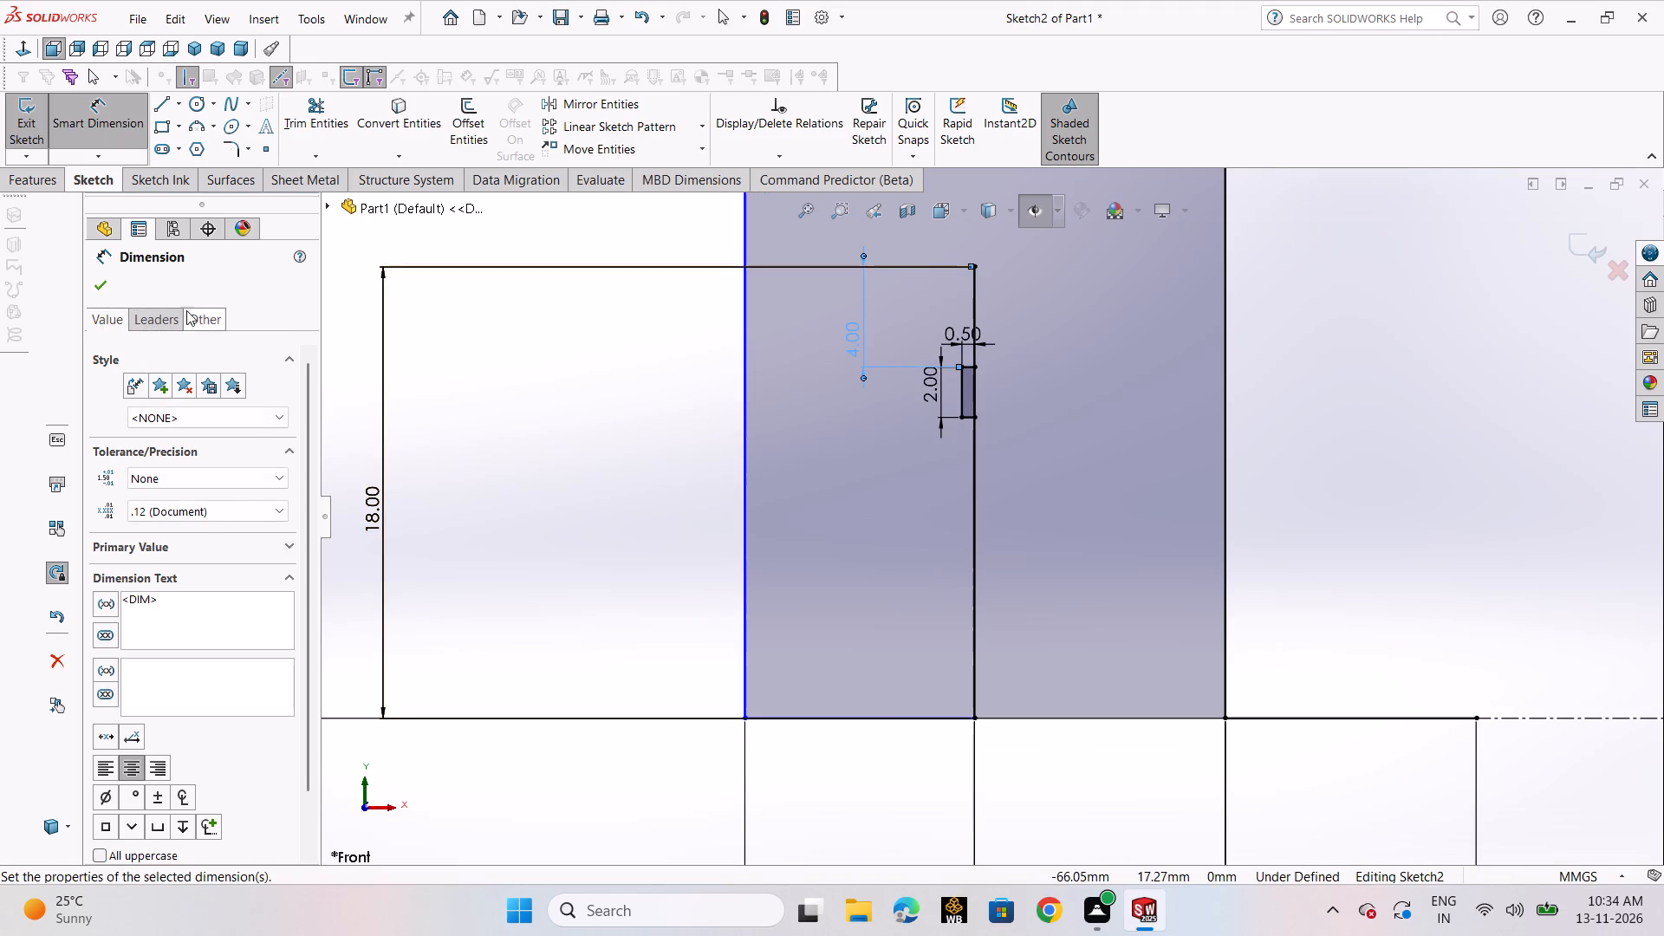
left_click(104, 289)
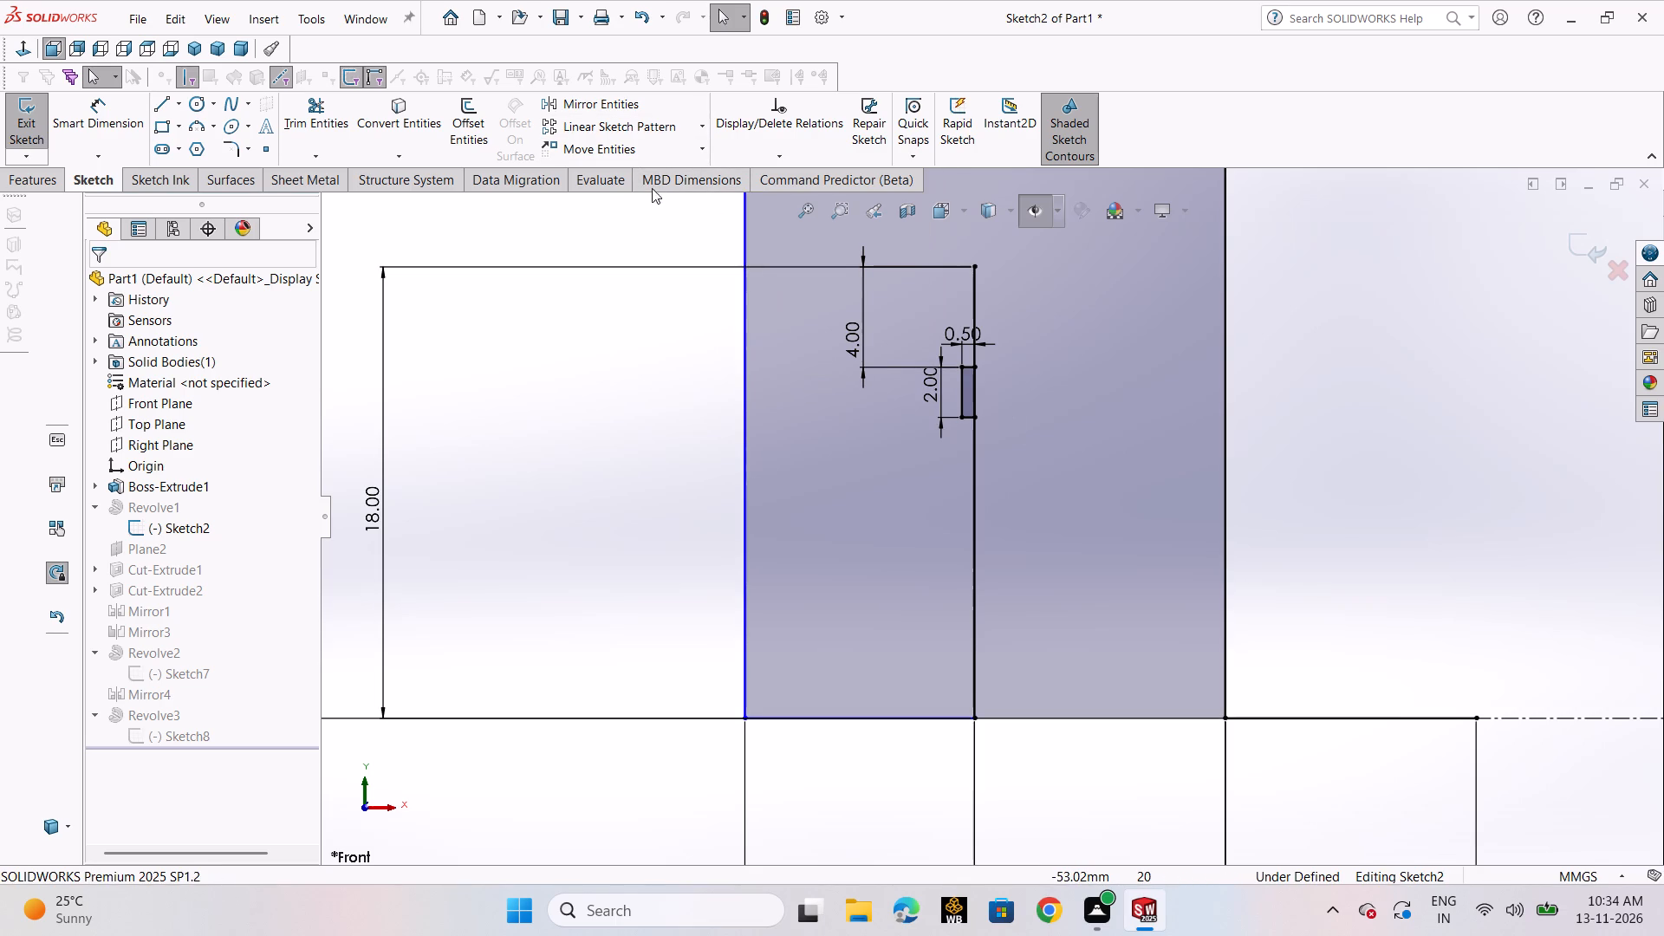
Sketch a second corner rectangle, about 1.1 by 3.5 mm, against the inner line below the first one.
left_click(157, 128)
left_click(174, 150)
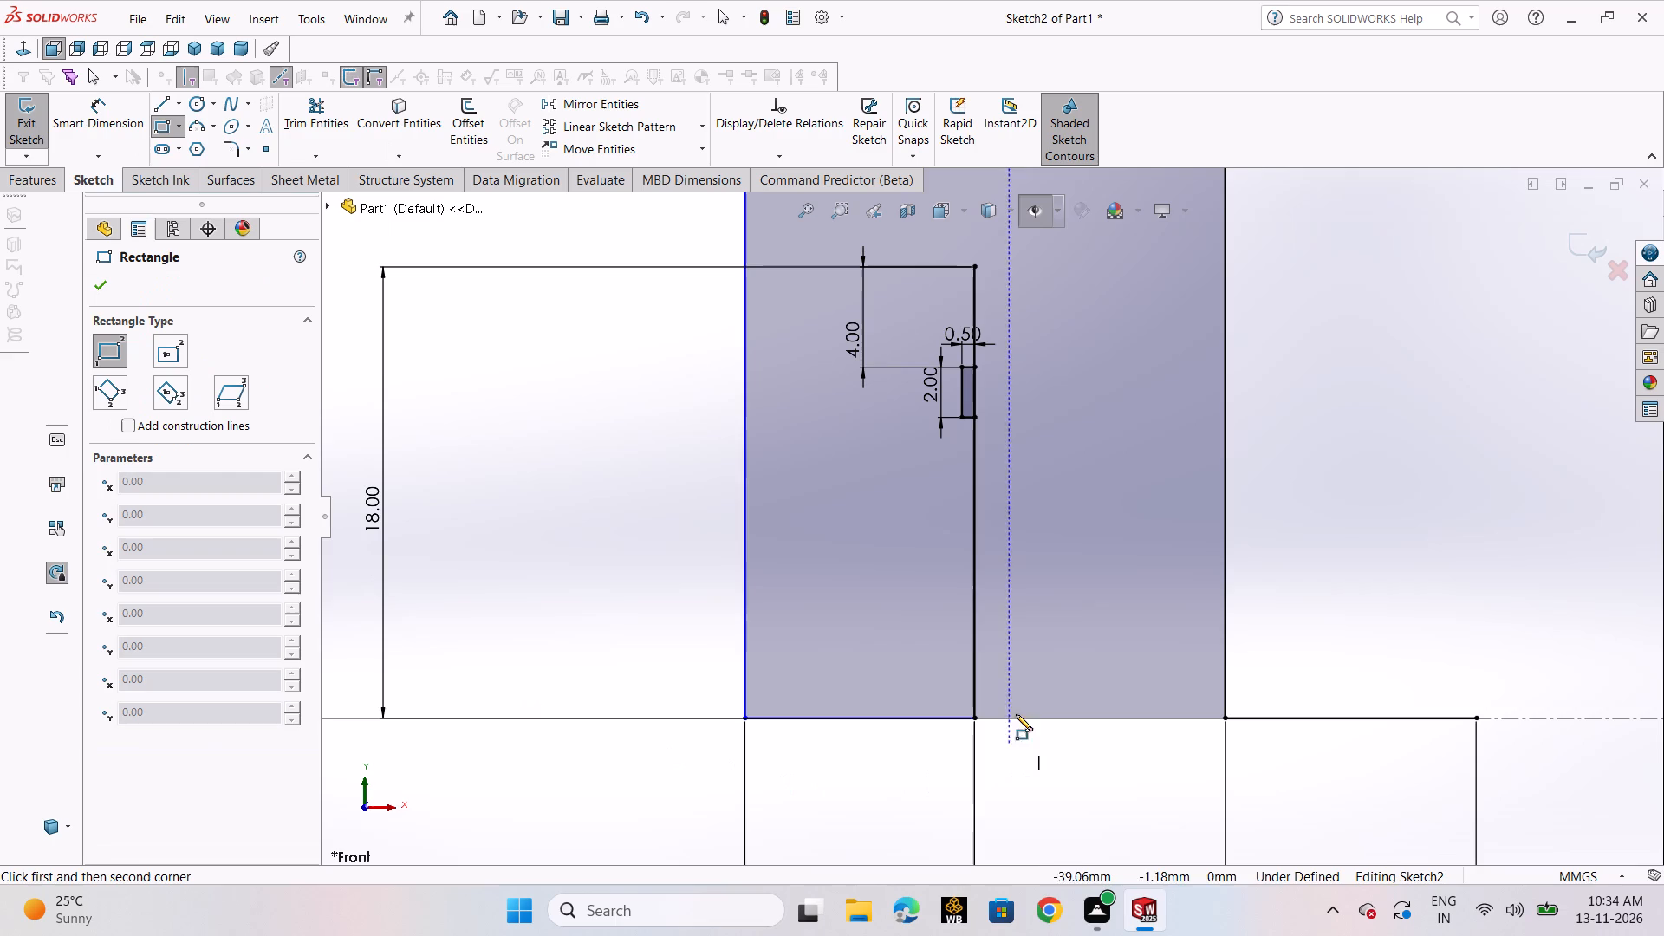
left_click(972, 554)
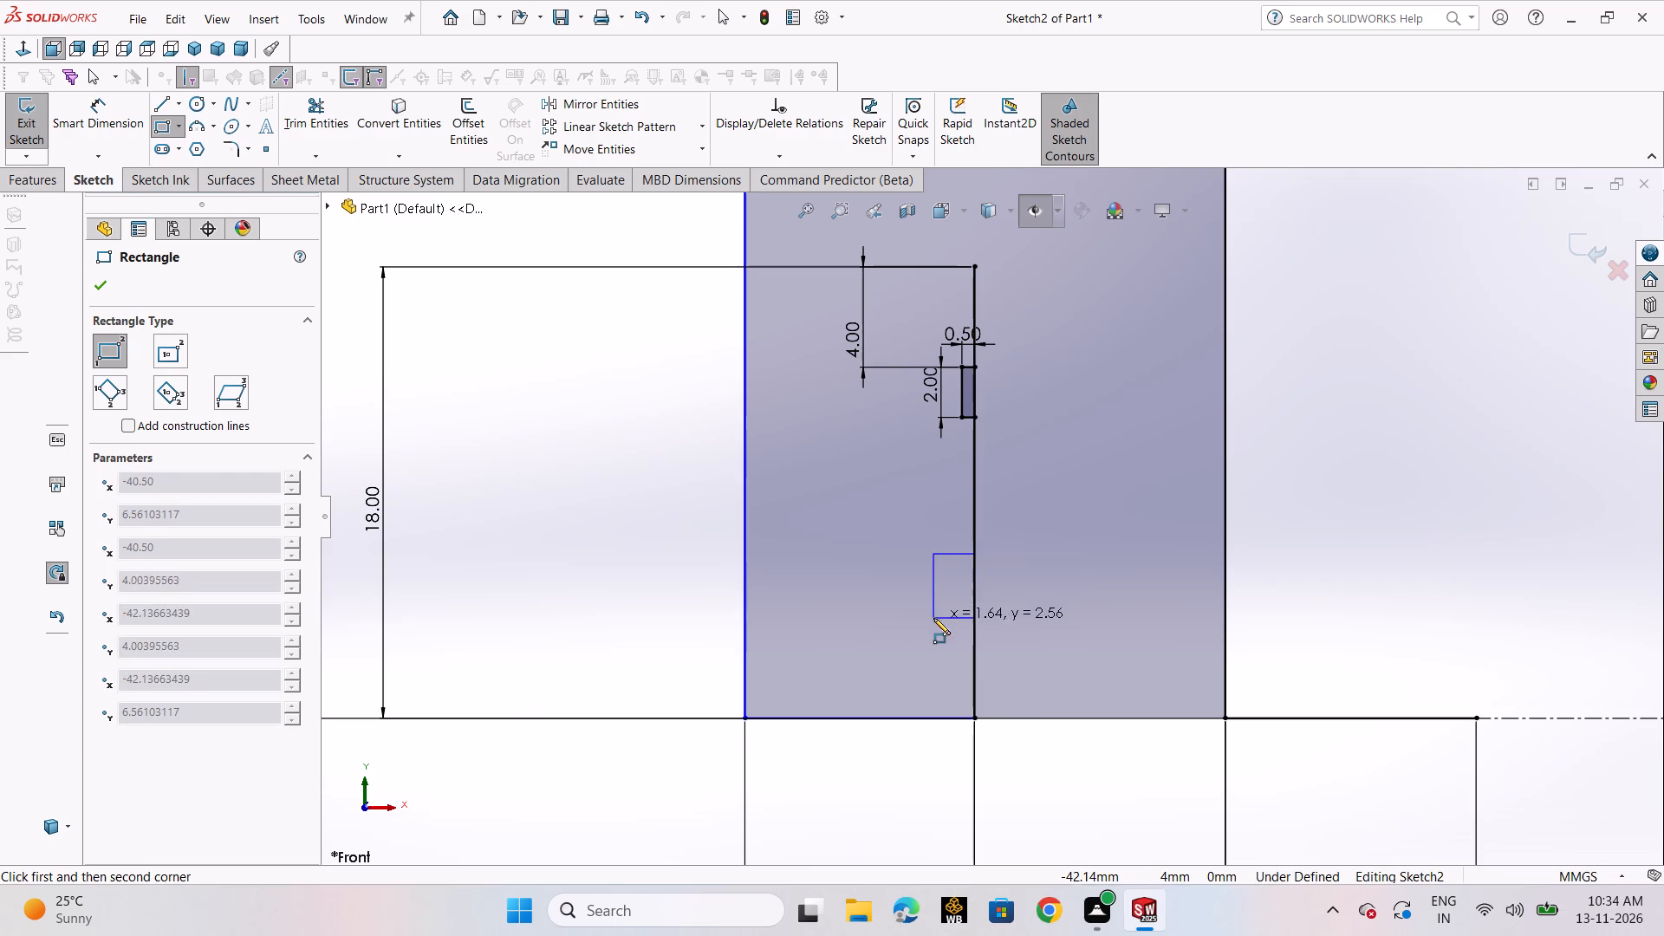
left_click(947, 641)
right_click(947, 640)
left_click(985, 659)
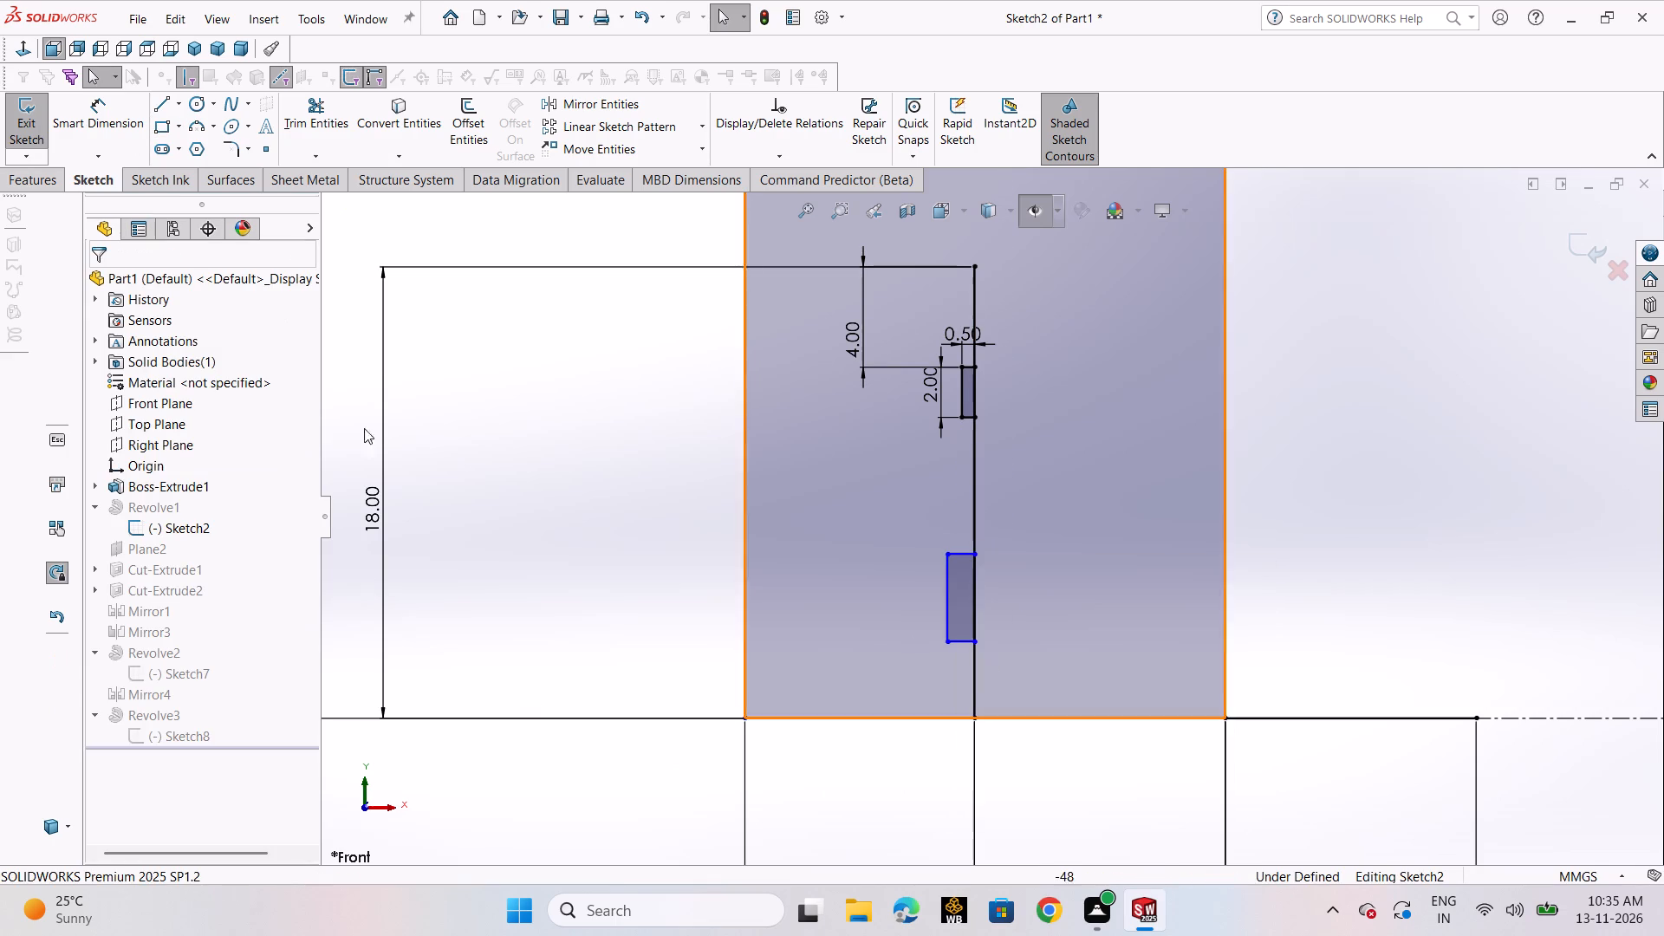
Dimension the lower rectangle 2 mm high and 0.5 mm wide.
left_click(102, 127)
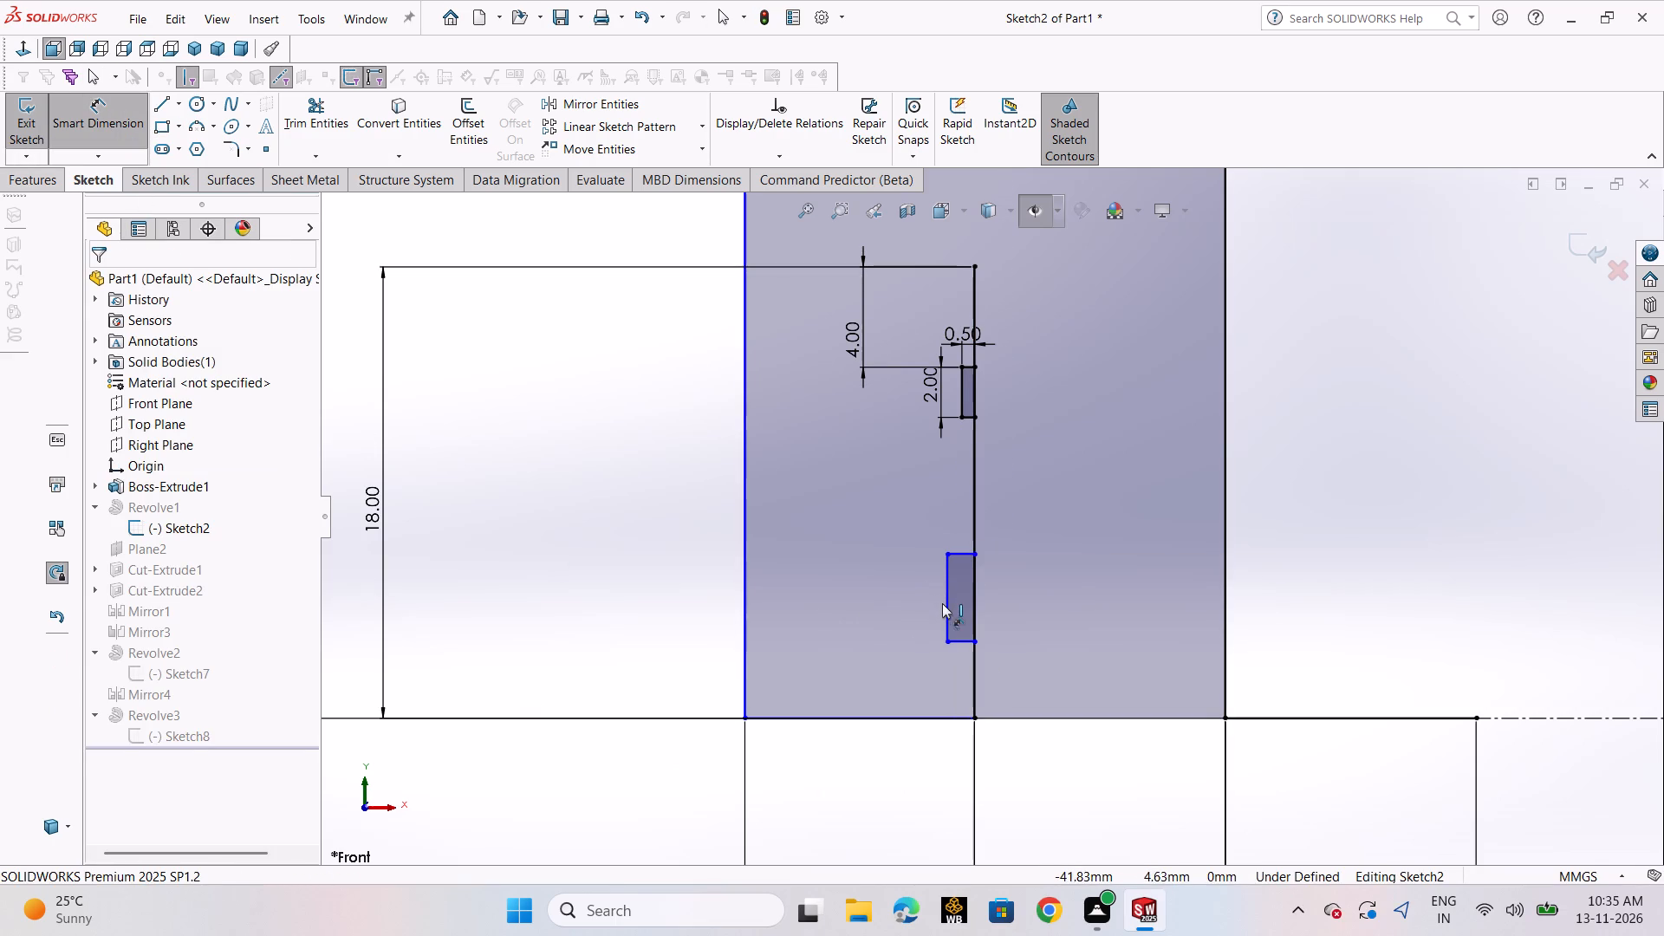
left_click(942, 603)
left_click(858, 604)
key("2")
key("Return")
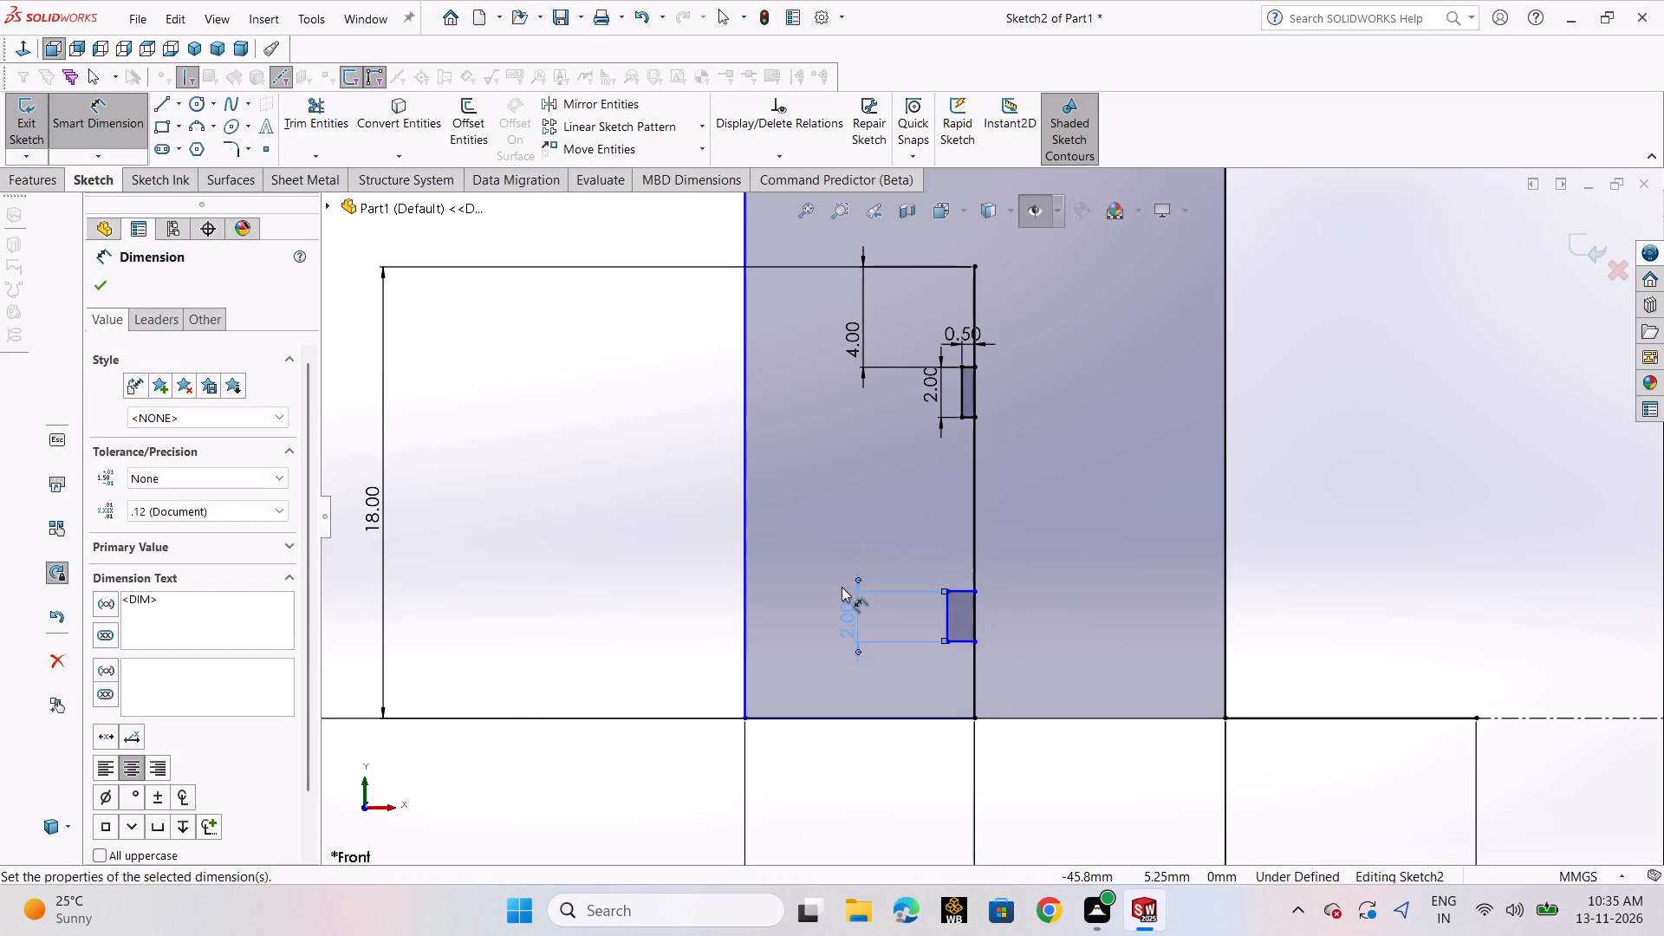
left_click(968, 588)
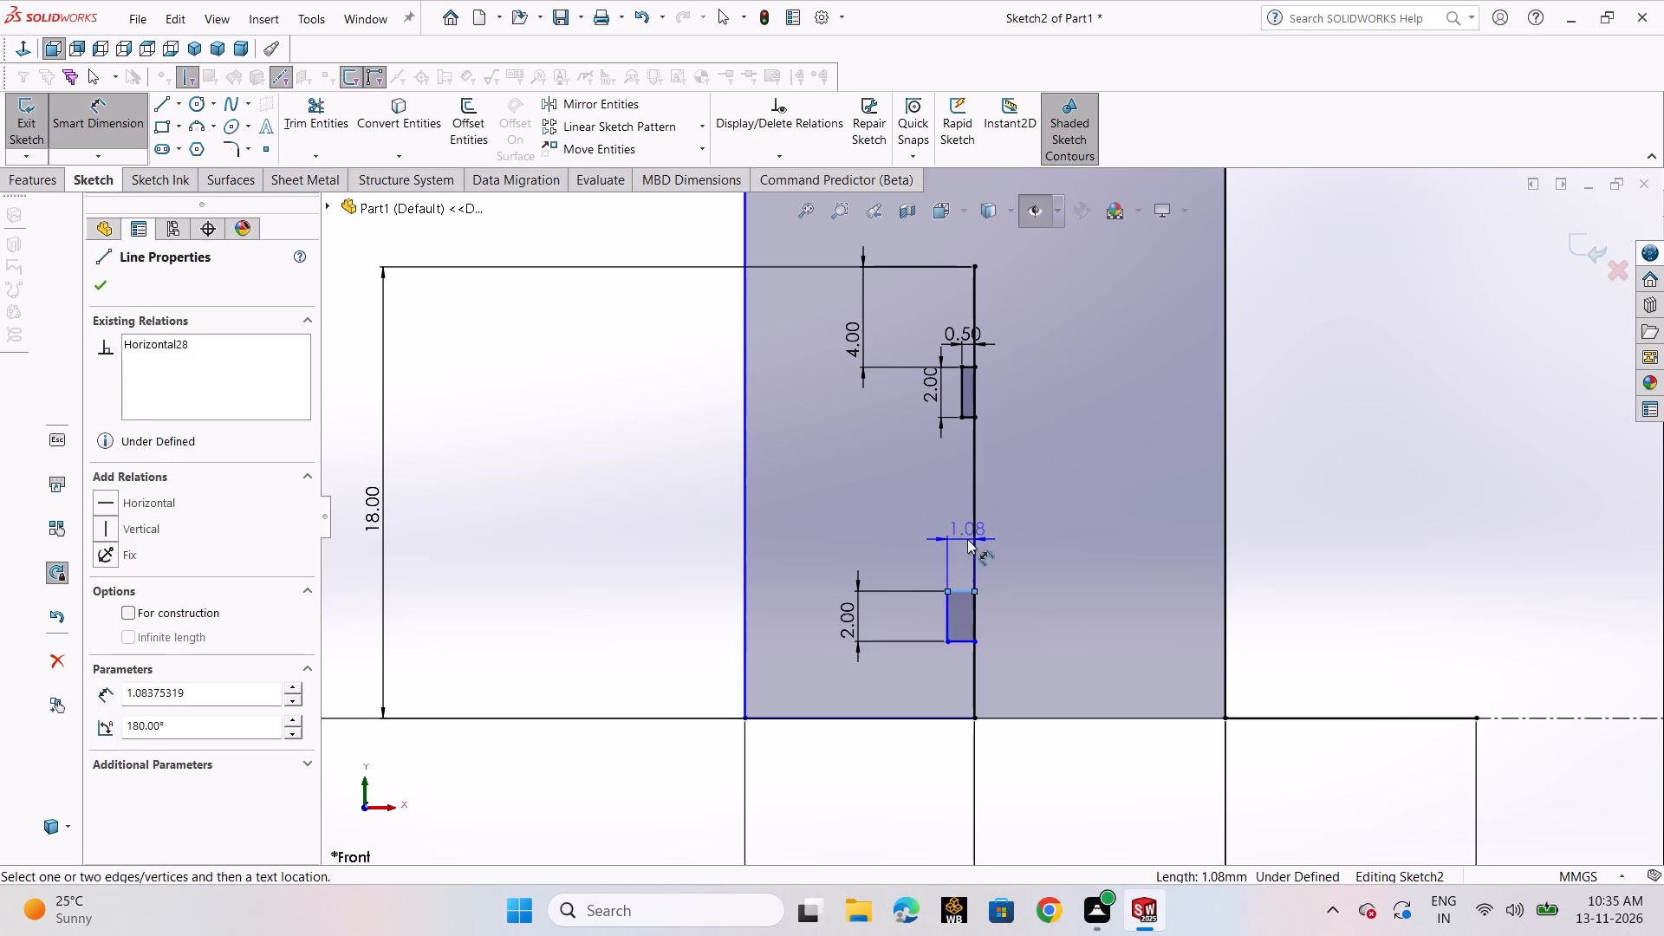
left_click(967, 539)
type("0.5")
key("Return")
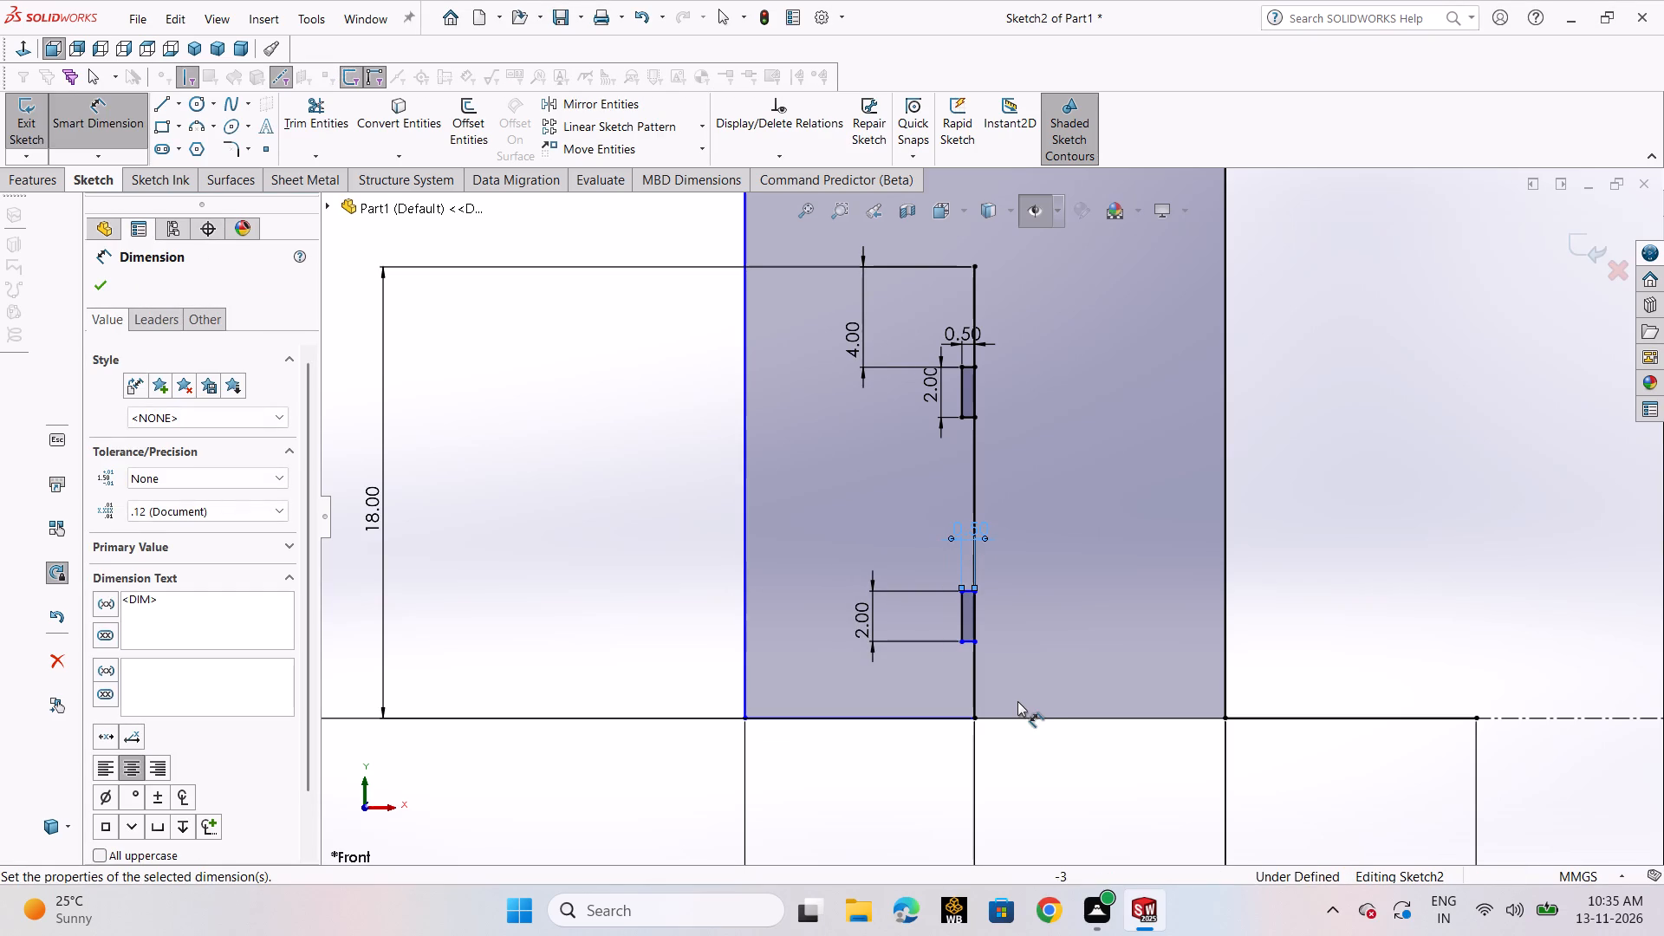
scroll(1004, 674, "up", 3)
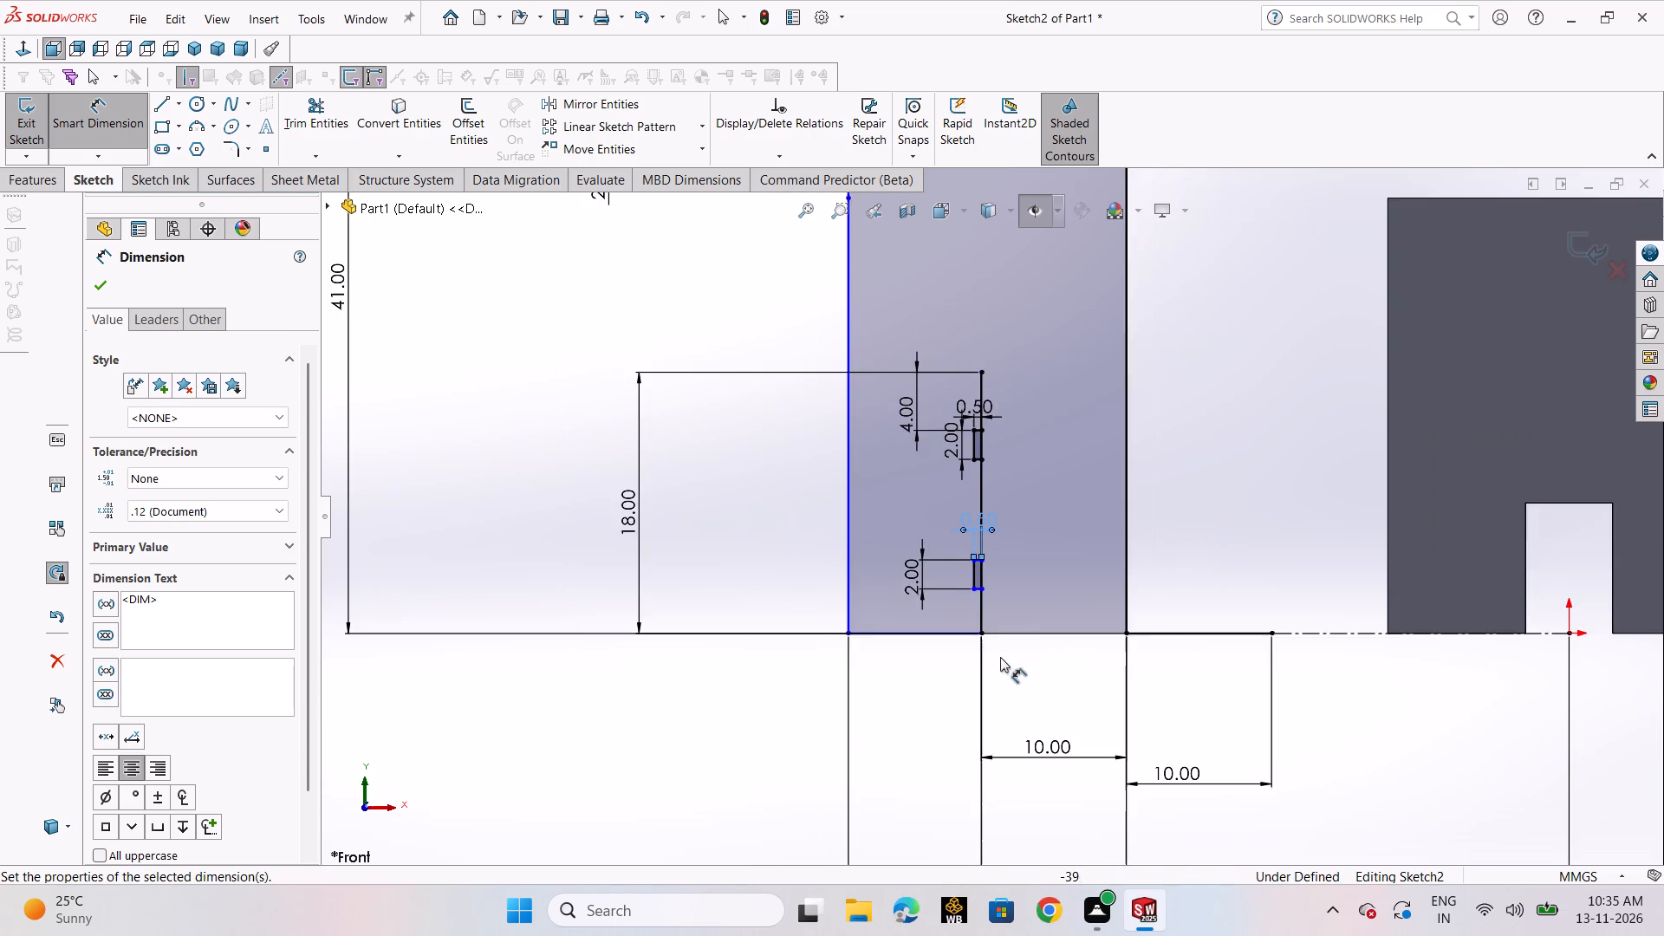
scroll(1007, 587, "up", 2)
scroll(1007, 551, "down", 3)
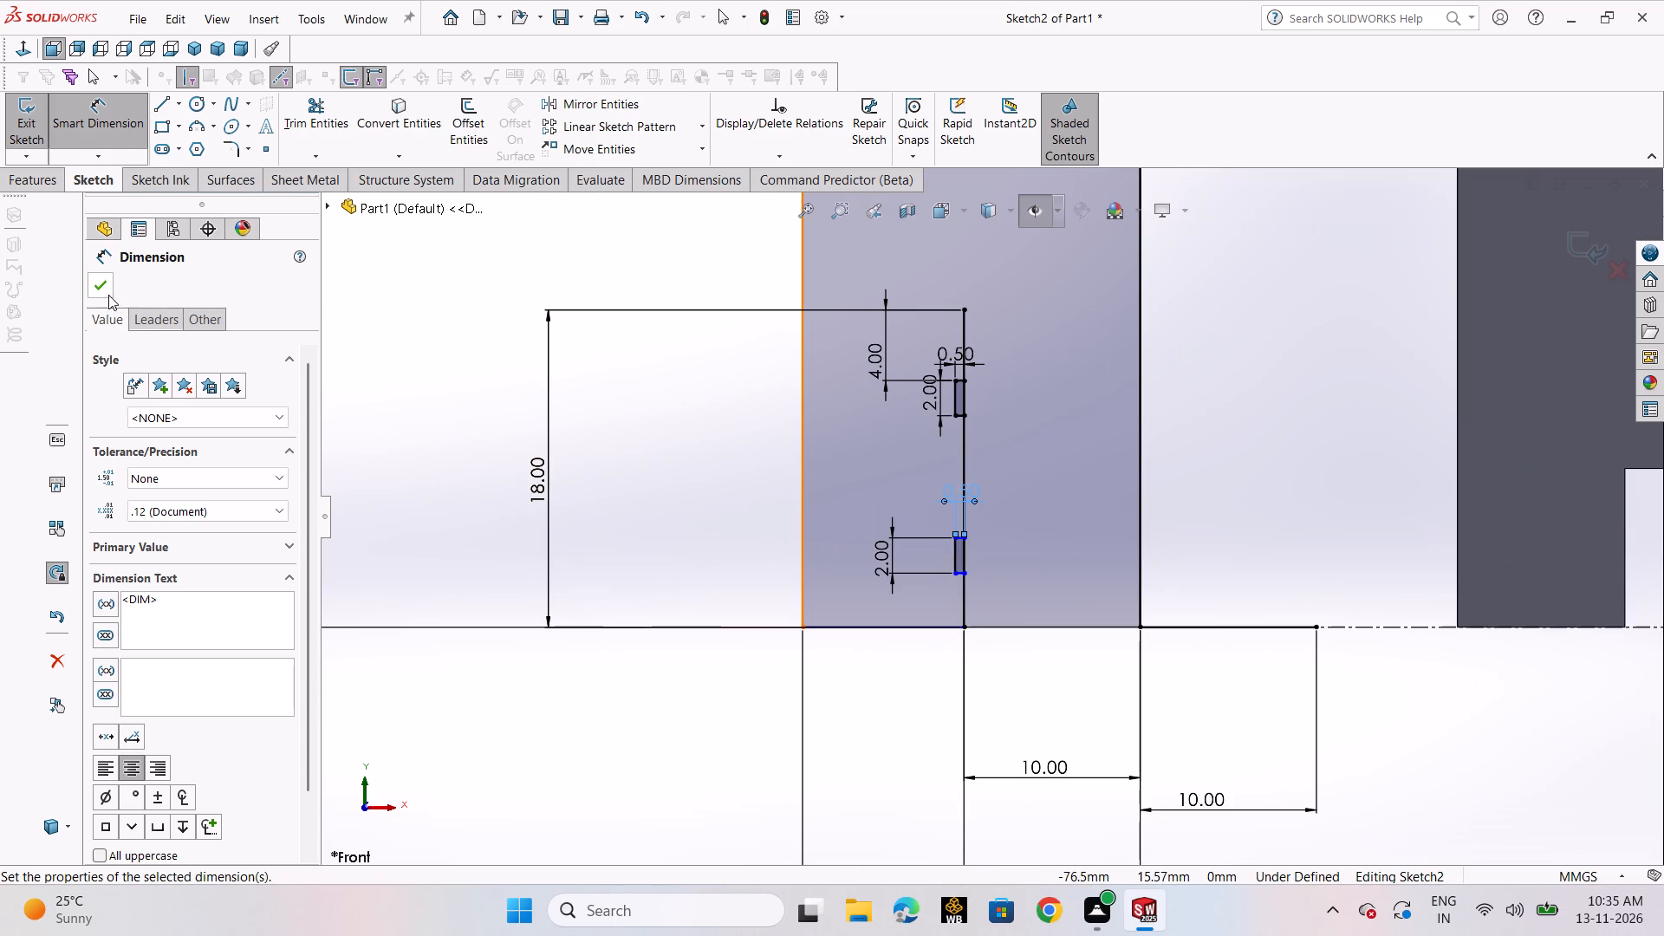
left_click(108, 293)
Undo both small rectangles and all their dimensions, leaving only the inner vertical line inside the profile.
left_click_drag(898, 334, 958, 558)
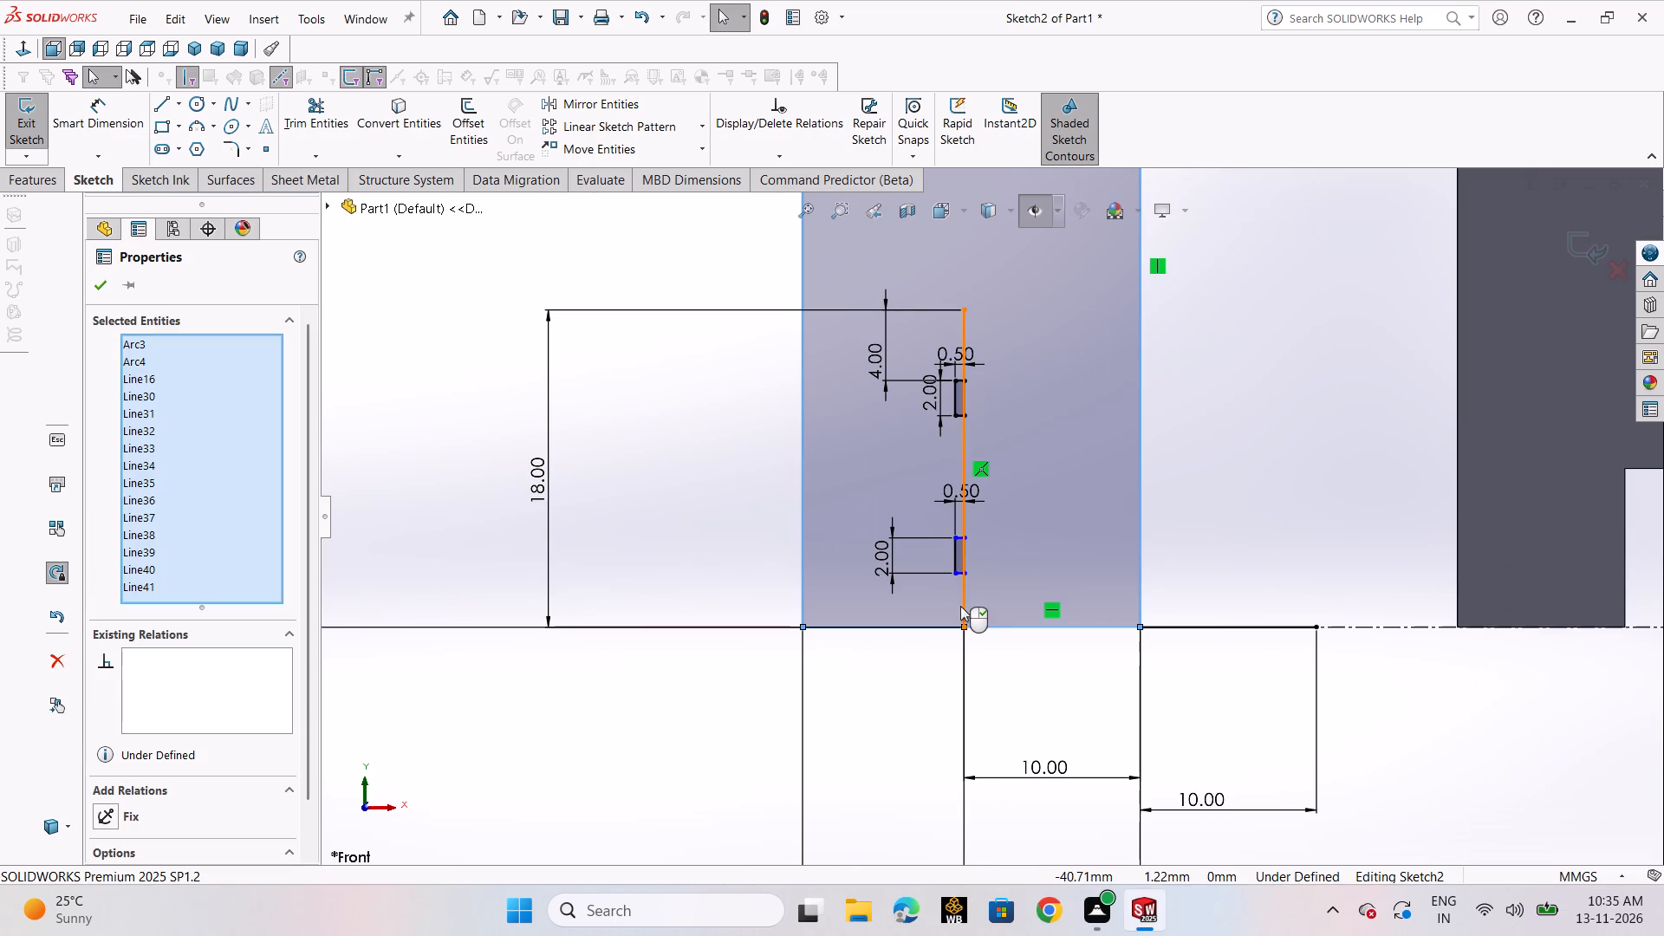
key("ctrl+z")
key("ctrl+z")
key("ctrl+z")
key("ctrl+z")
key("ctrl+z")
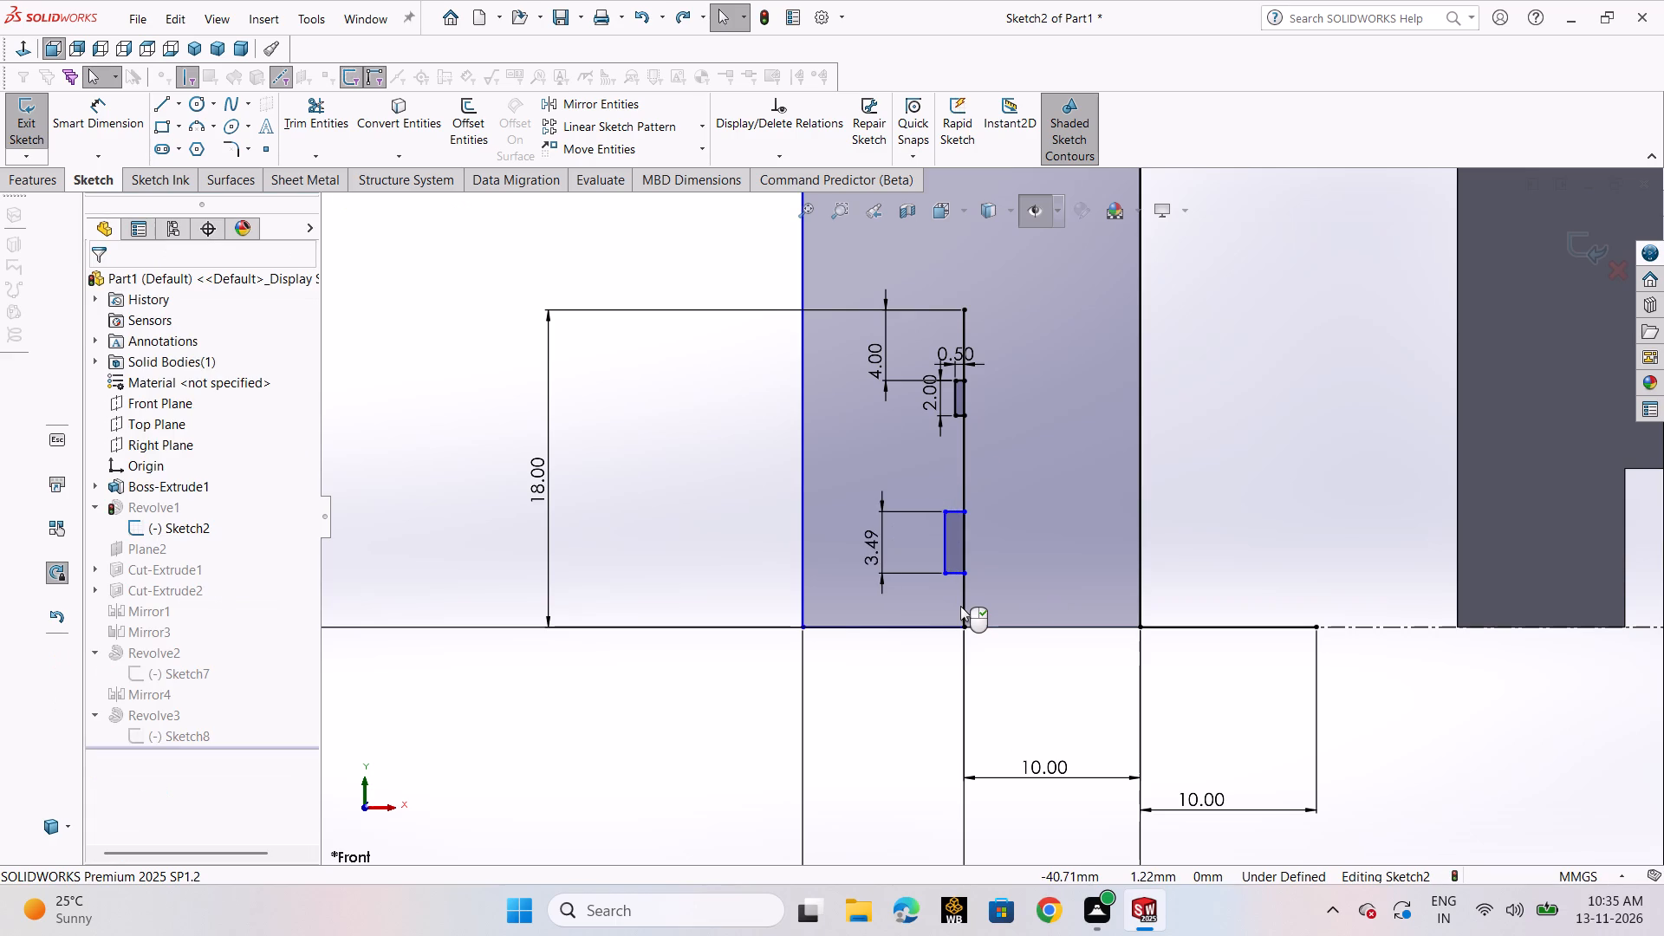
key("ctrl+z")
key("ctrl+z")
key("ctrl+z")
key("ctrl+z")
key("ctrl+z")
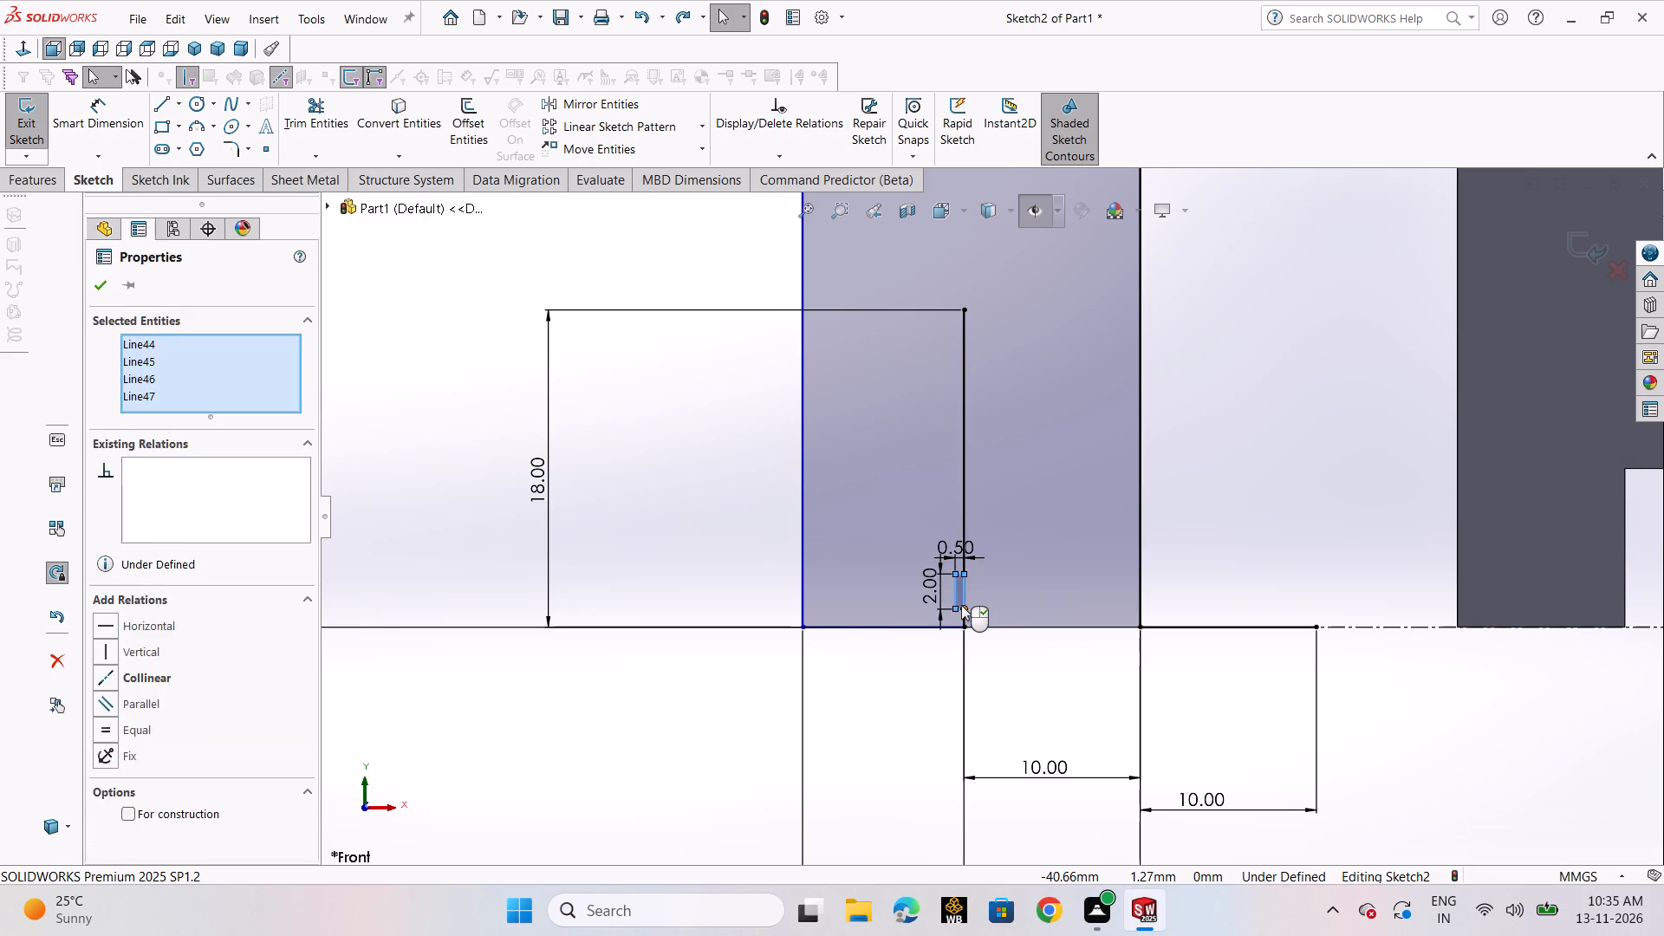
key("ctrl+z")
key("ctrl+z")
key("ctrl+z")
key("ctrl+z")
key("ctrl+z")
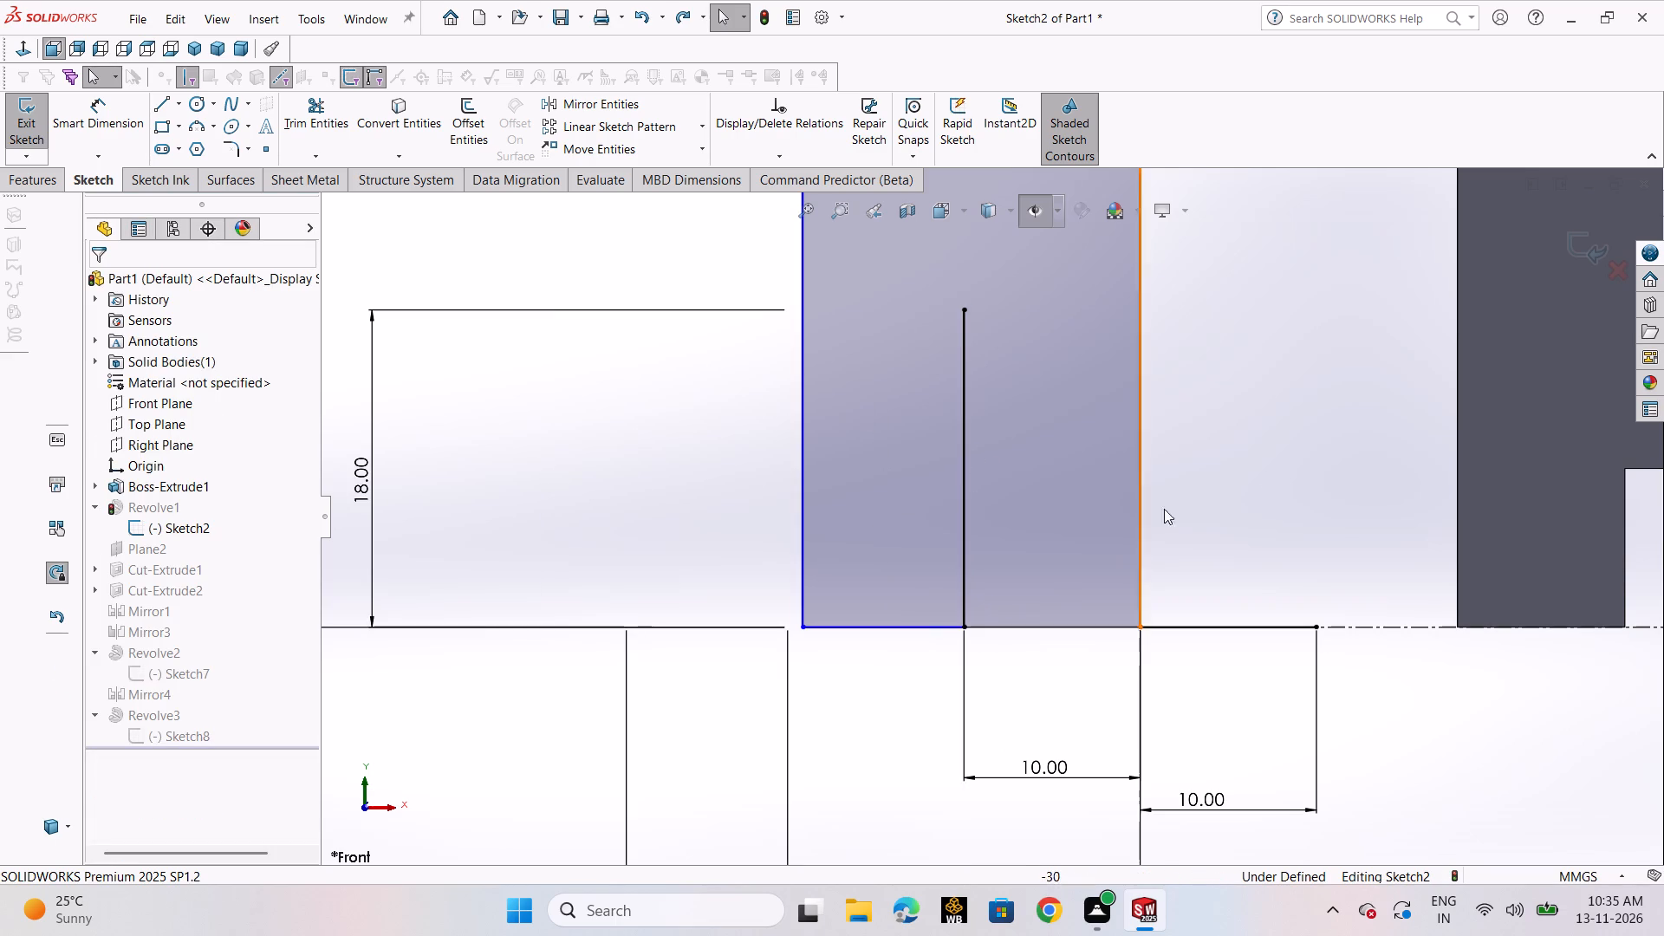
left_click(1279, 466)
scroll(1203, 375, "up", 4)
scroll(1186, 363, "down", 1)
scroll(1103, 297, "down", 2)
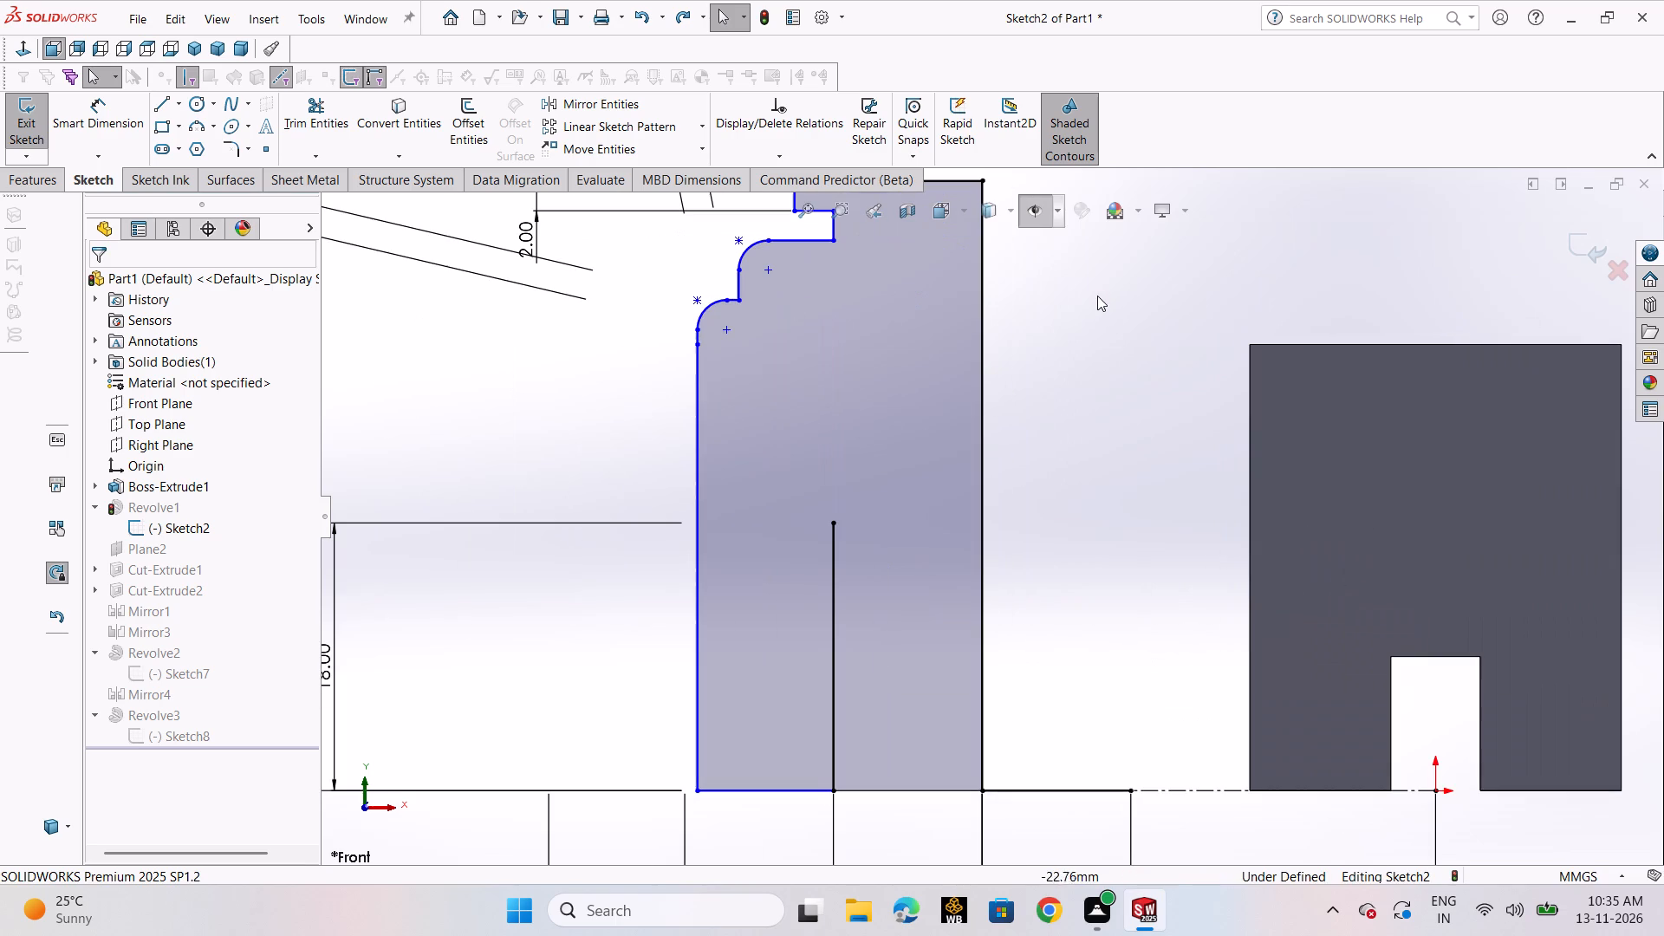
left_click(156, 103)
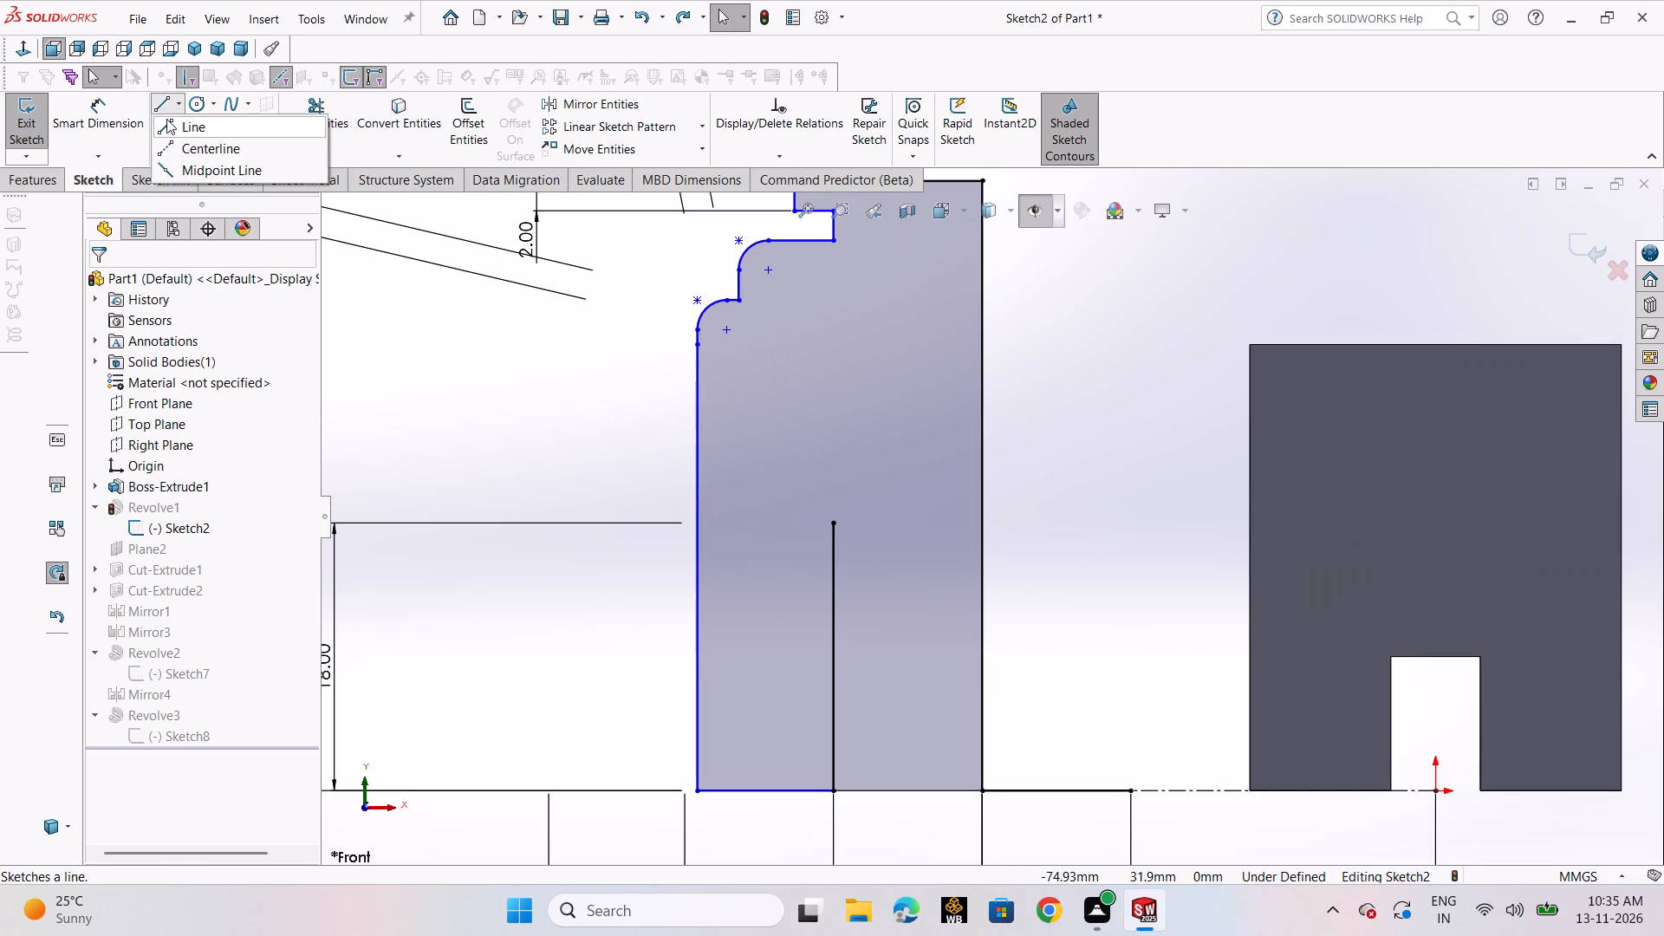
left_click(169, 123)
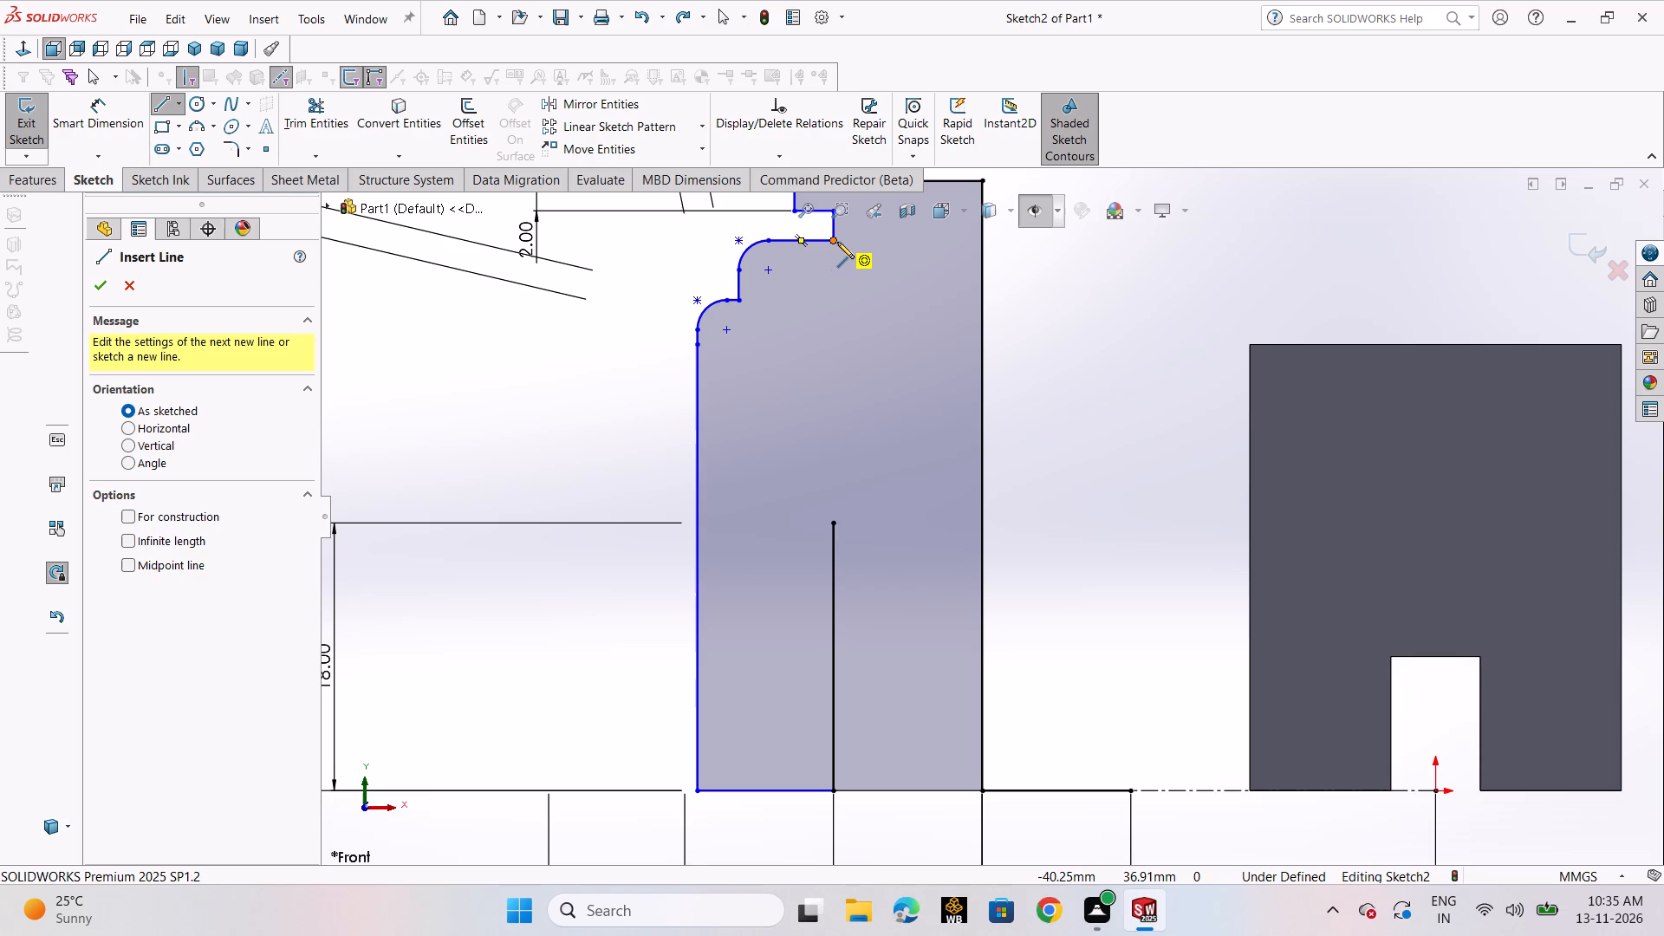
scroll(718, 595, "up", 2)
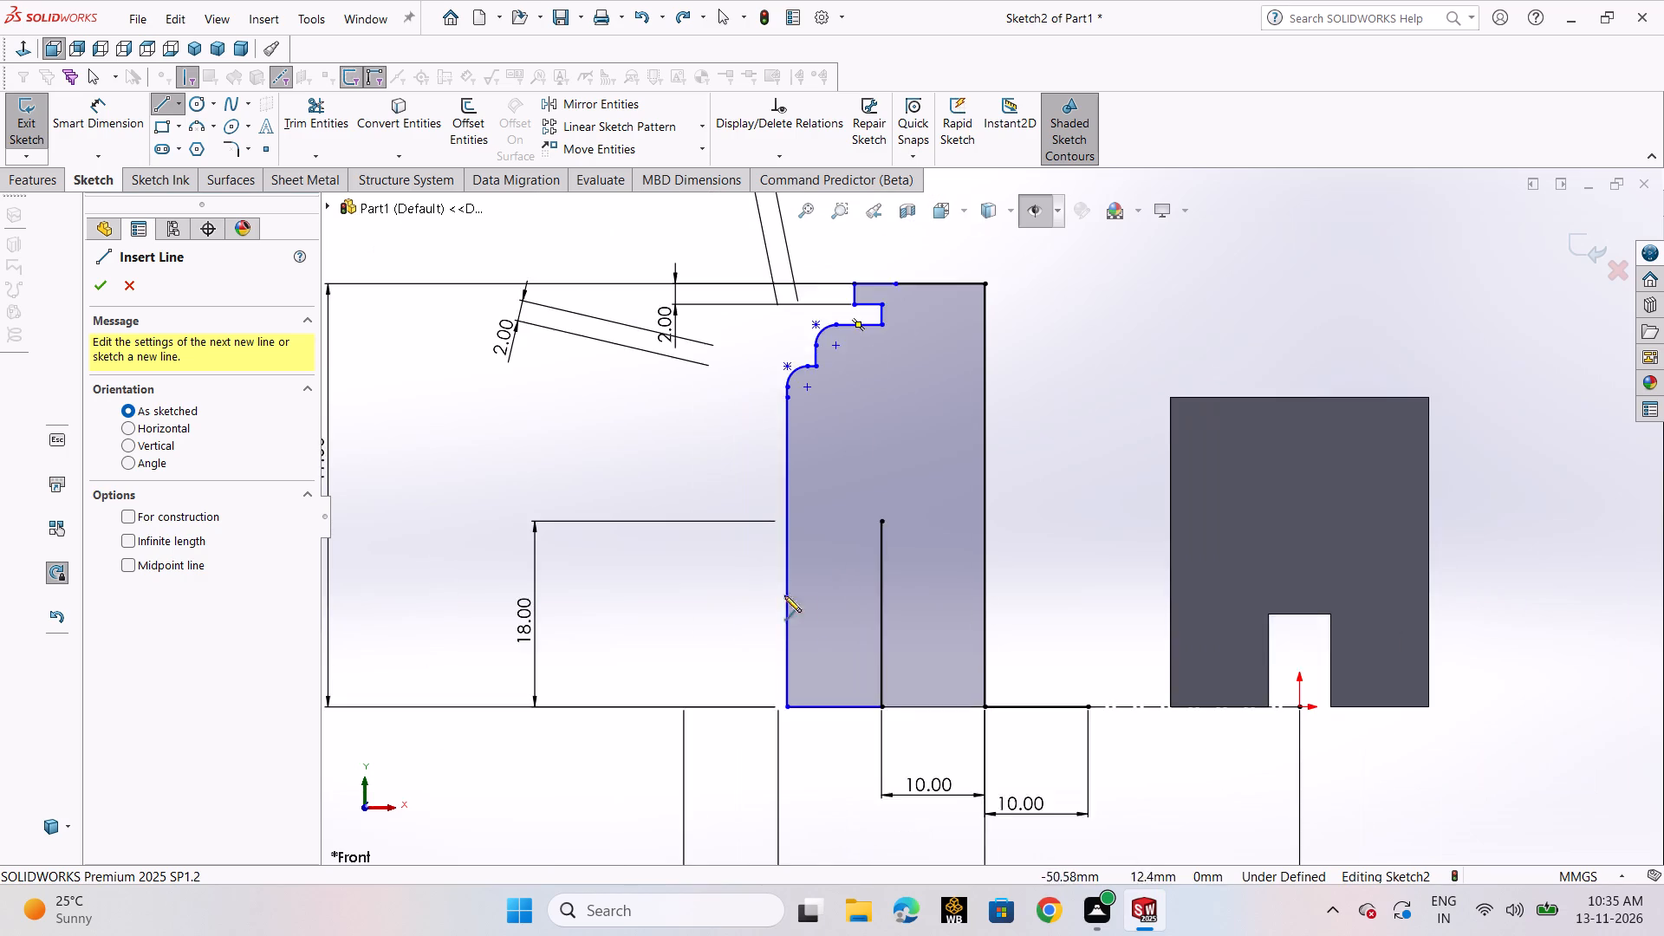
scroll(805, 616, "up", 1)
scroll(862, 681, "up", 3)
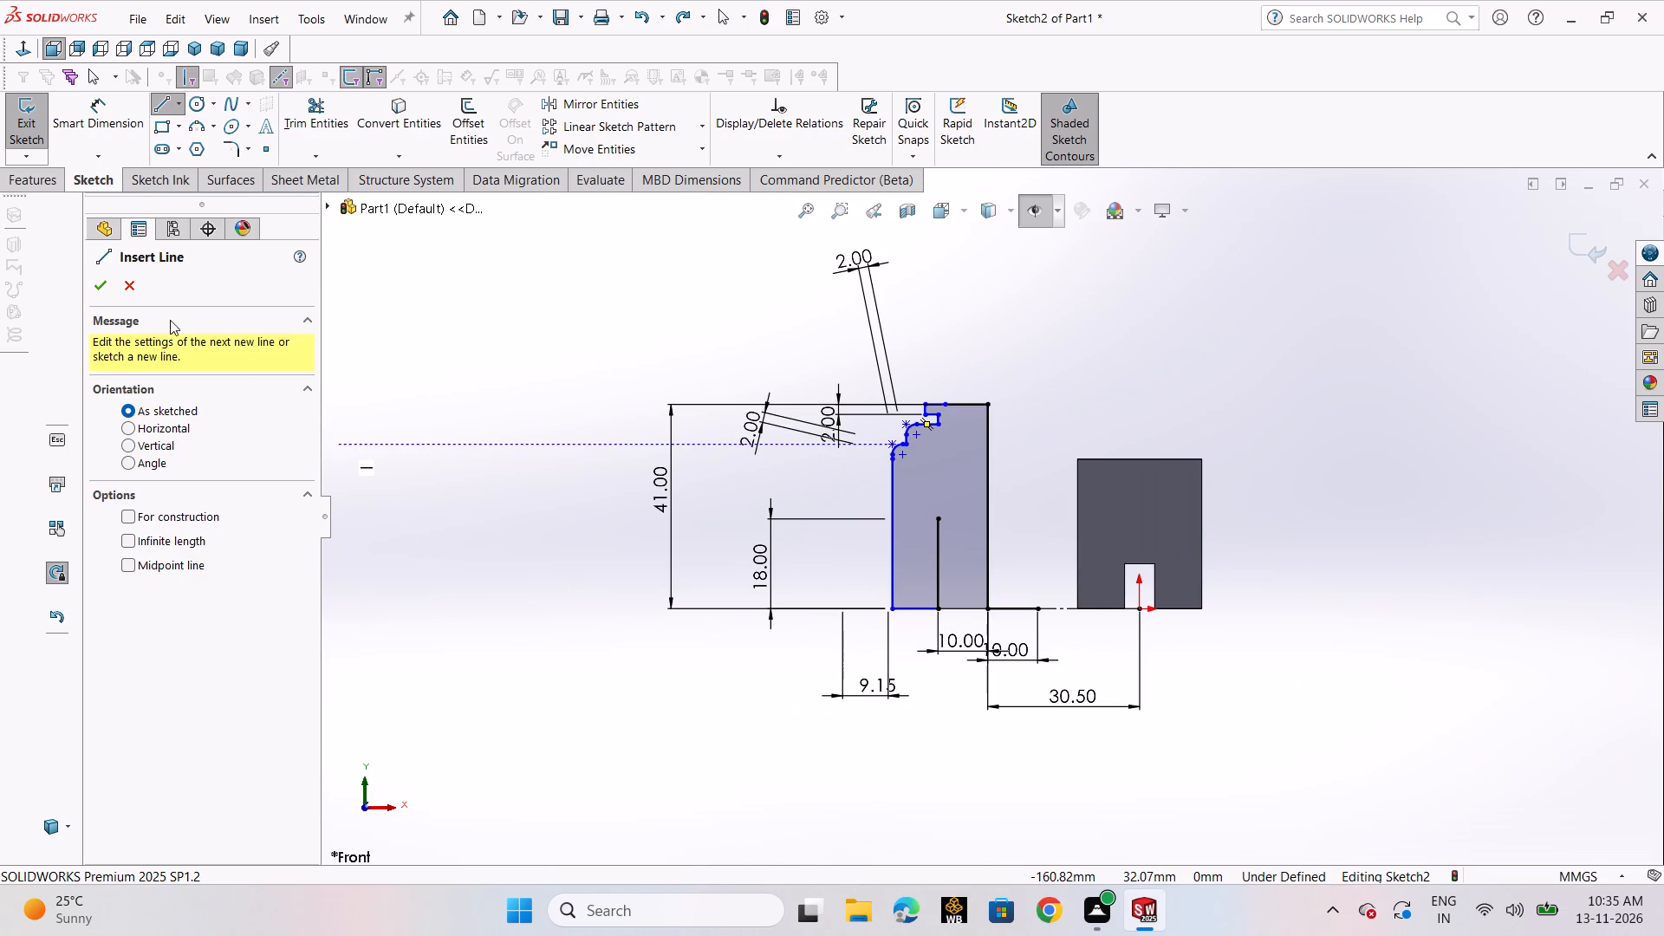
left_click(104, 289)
Set the horizontal distance from the origin to the profile's nearer vertical edge to 25 mm.
scroll(1059, 642, "down", 2)
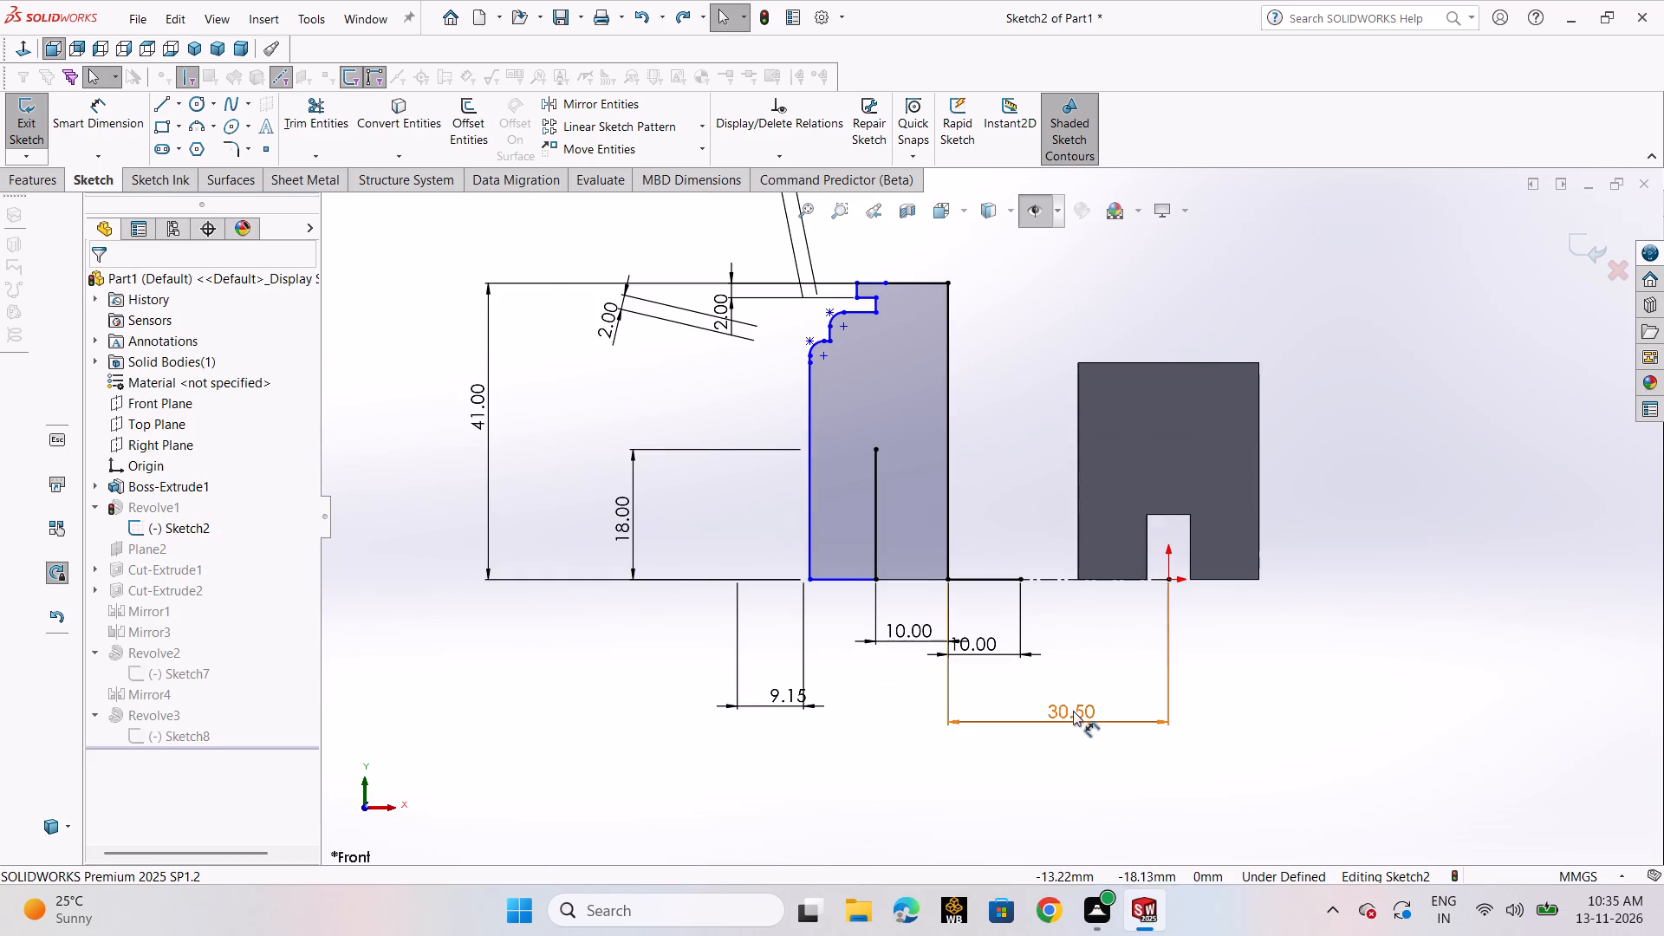
double_click(1072, 712)
type("25")
key("Return")
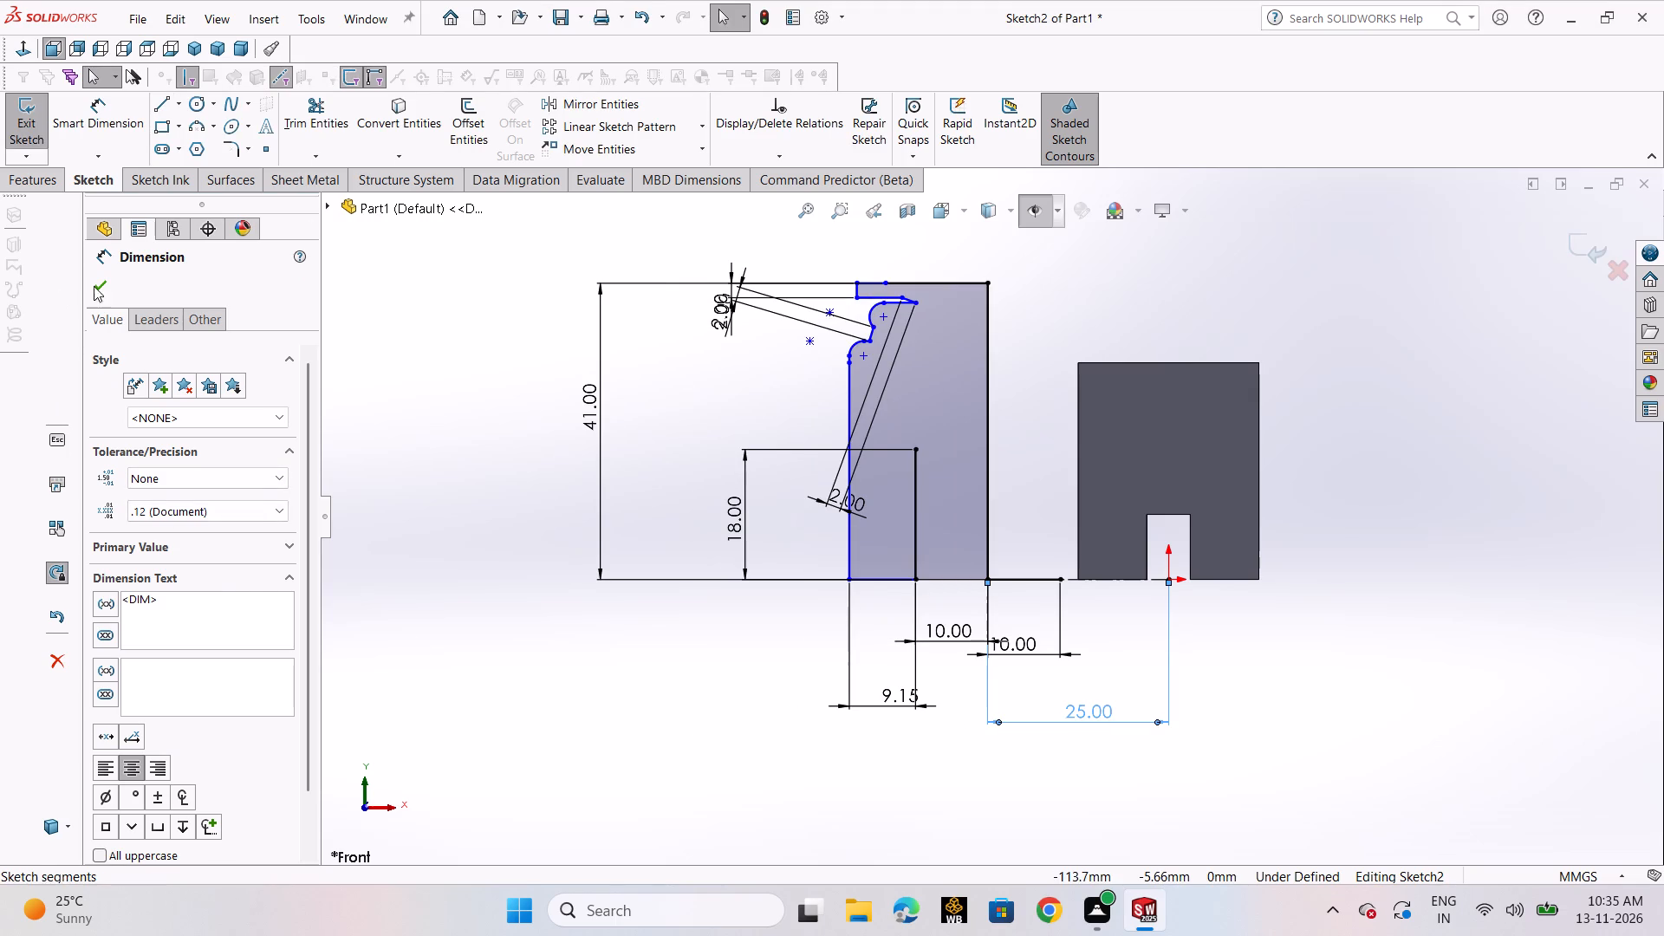
left_click(104, 290)
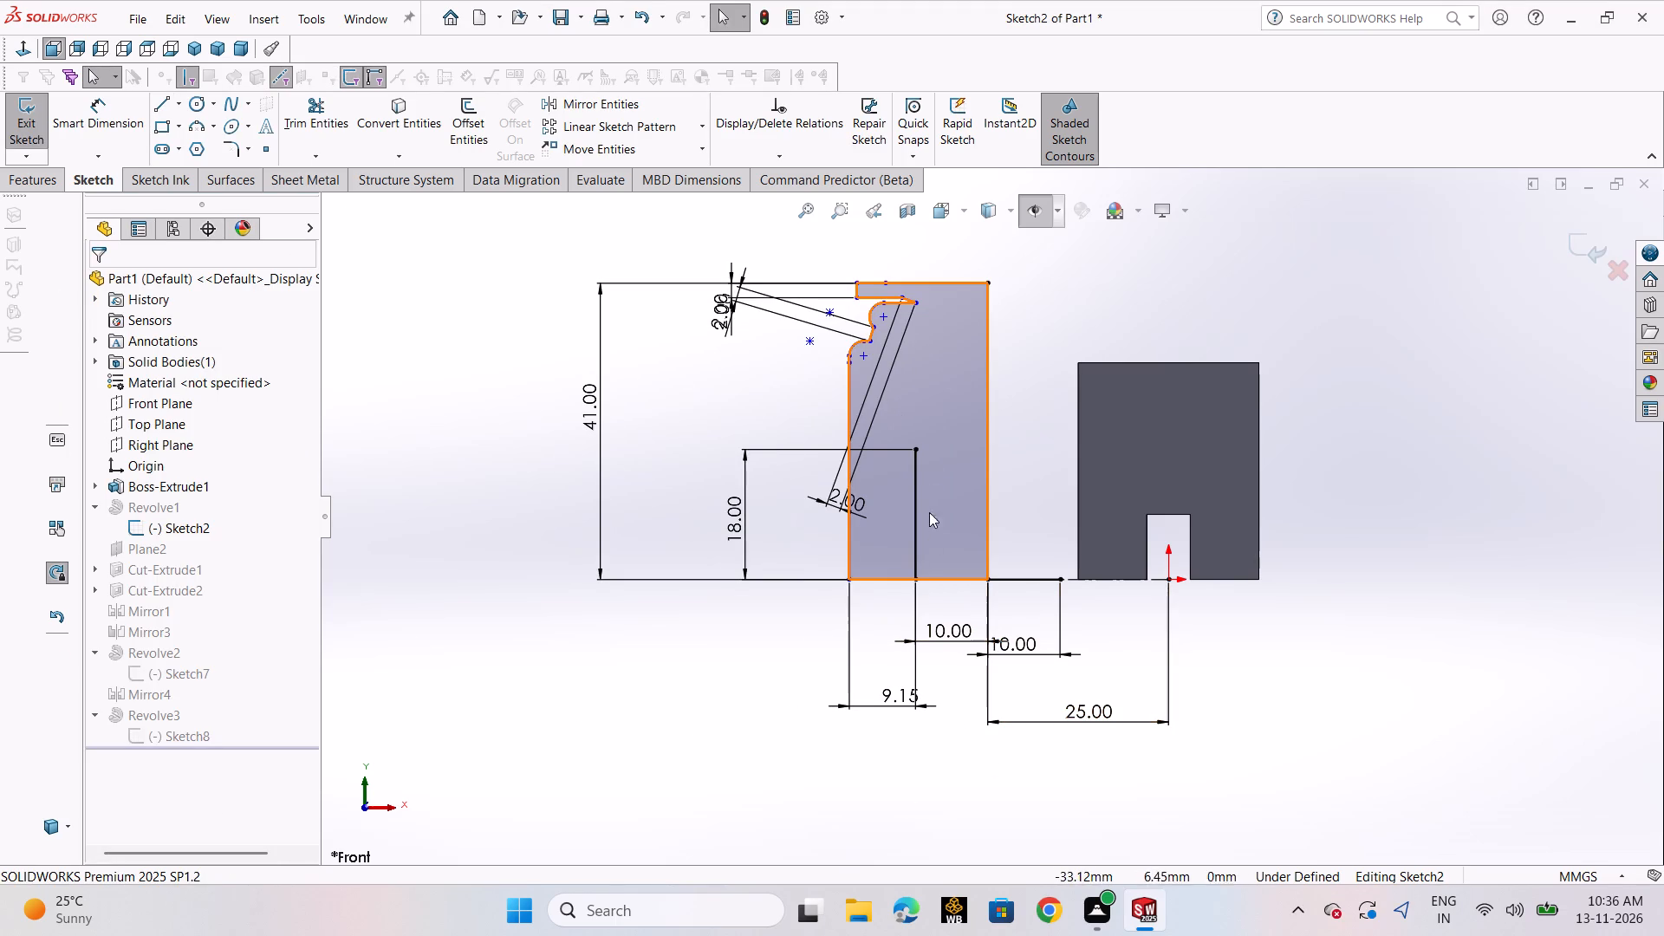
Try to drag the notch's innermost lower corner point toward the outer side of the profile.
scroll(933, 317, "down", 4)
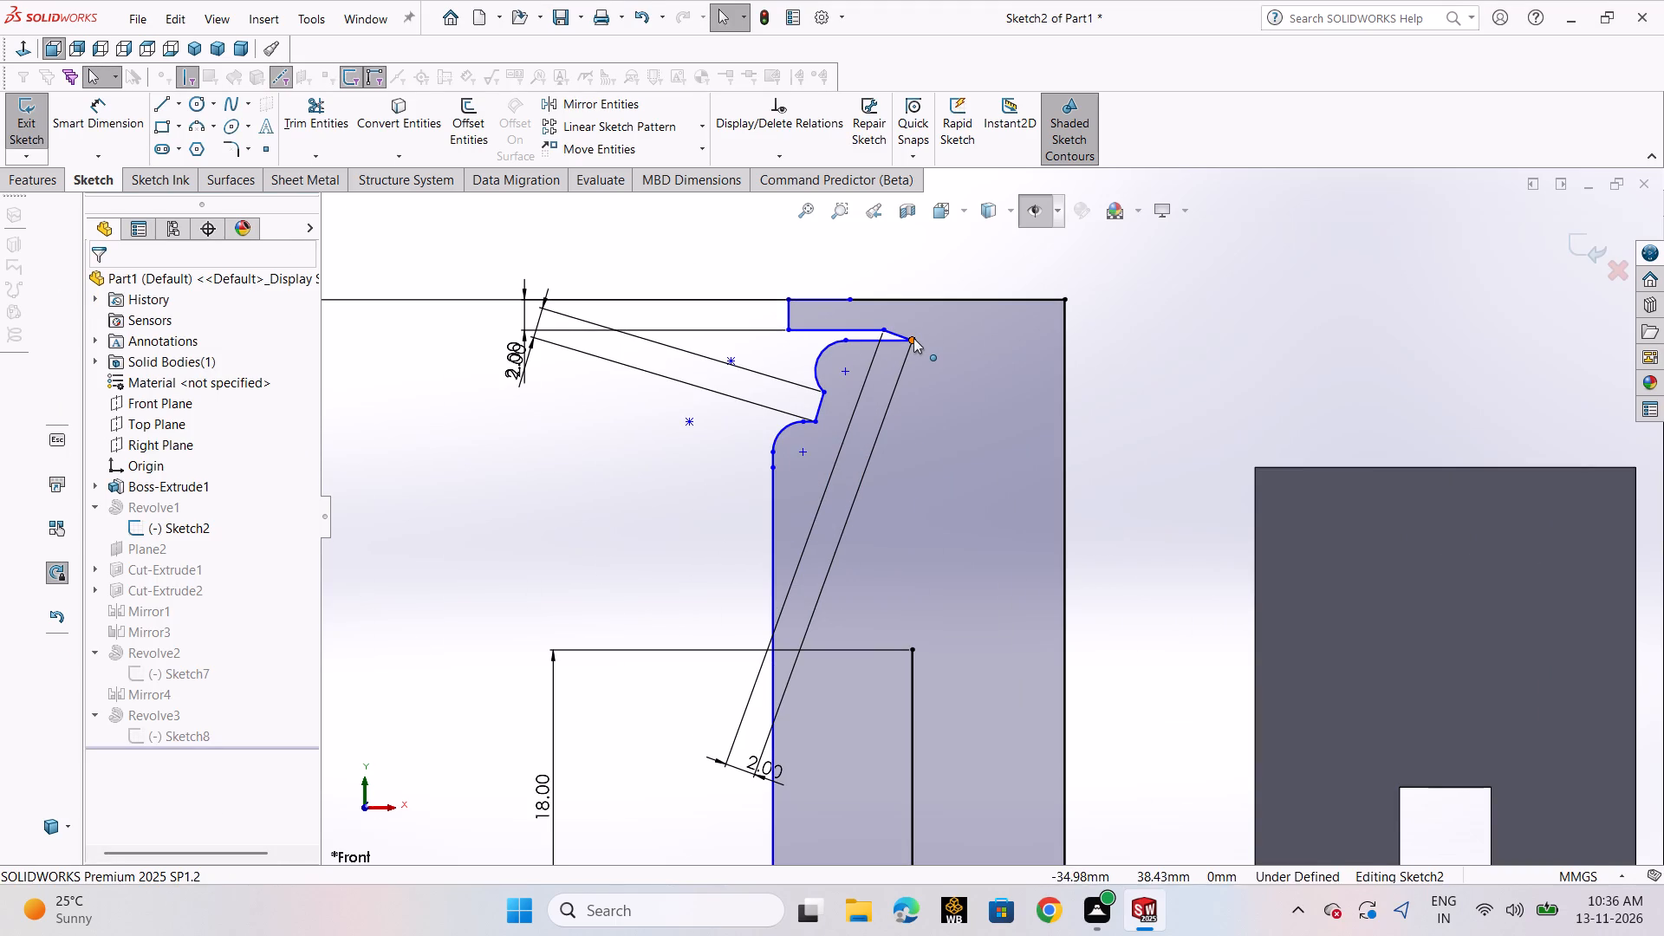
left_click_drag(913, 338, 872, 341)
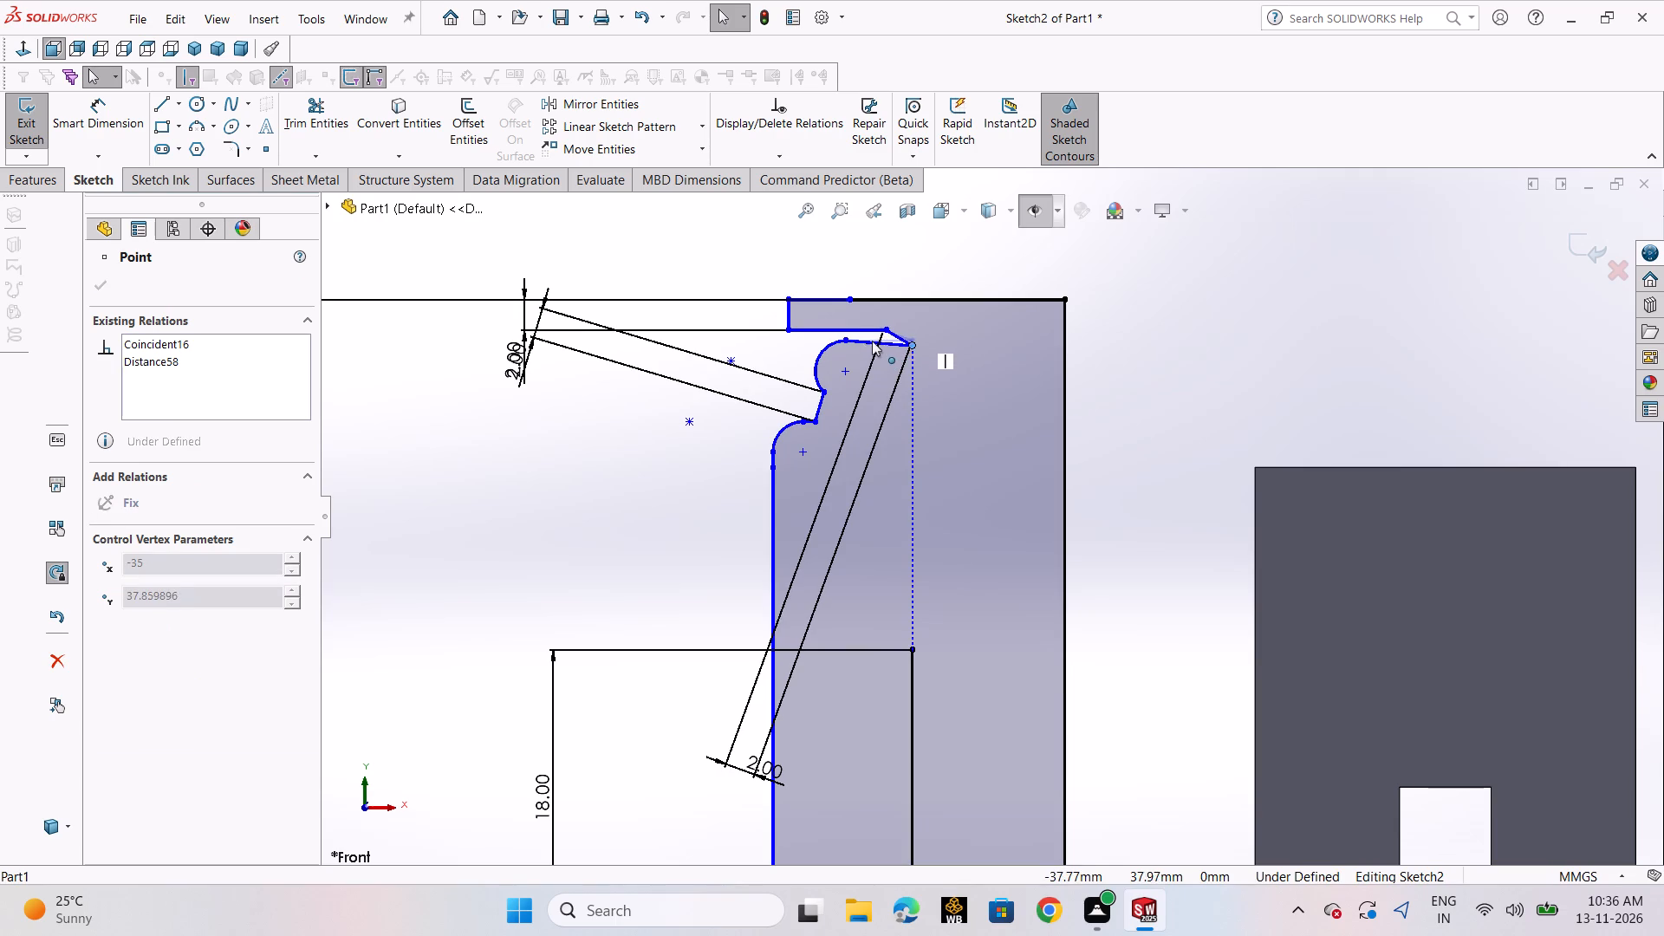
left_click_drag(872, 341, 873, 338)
Delete the 9.15 mm dimension between the profile's outer edge and the inner vertical line.
scroll(935, 474, "up", 2)
scroll(936, 634, "up", 3)
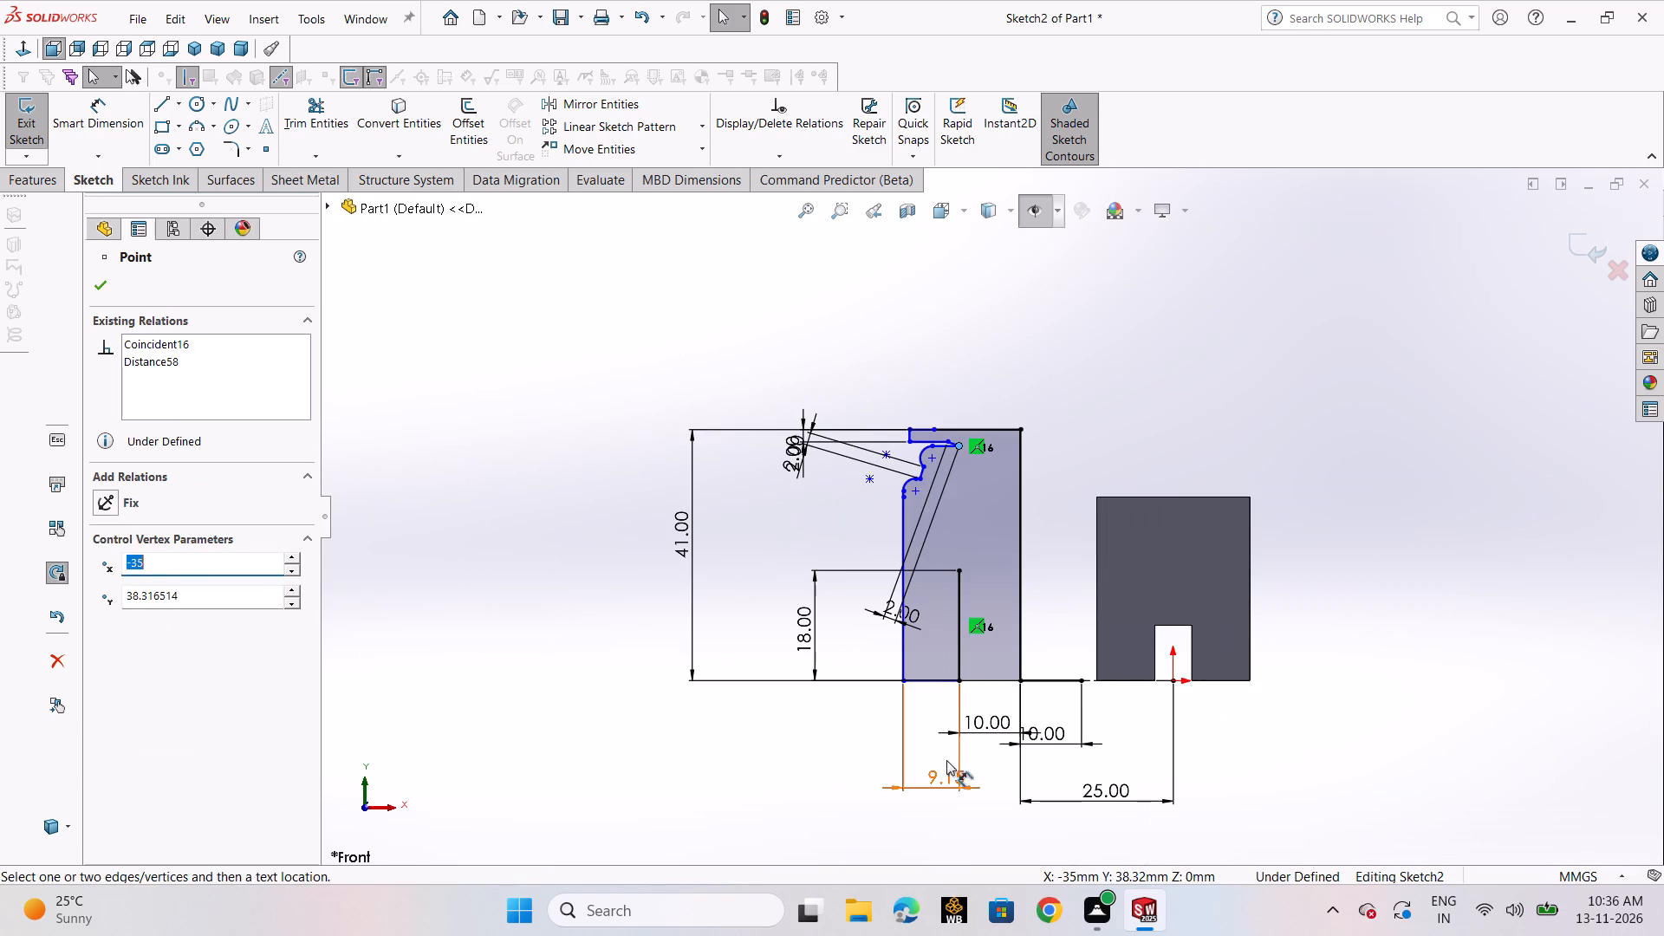
left_click(943, 783)
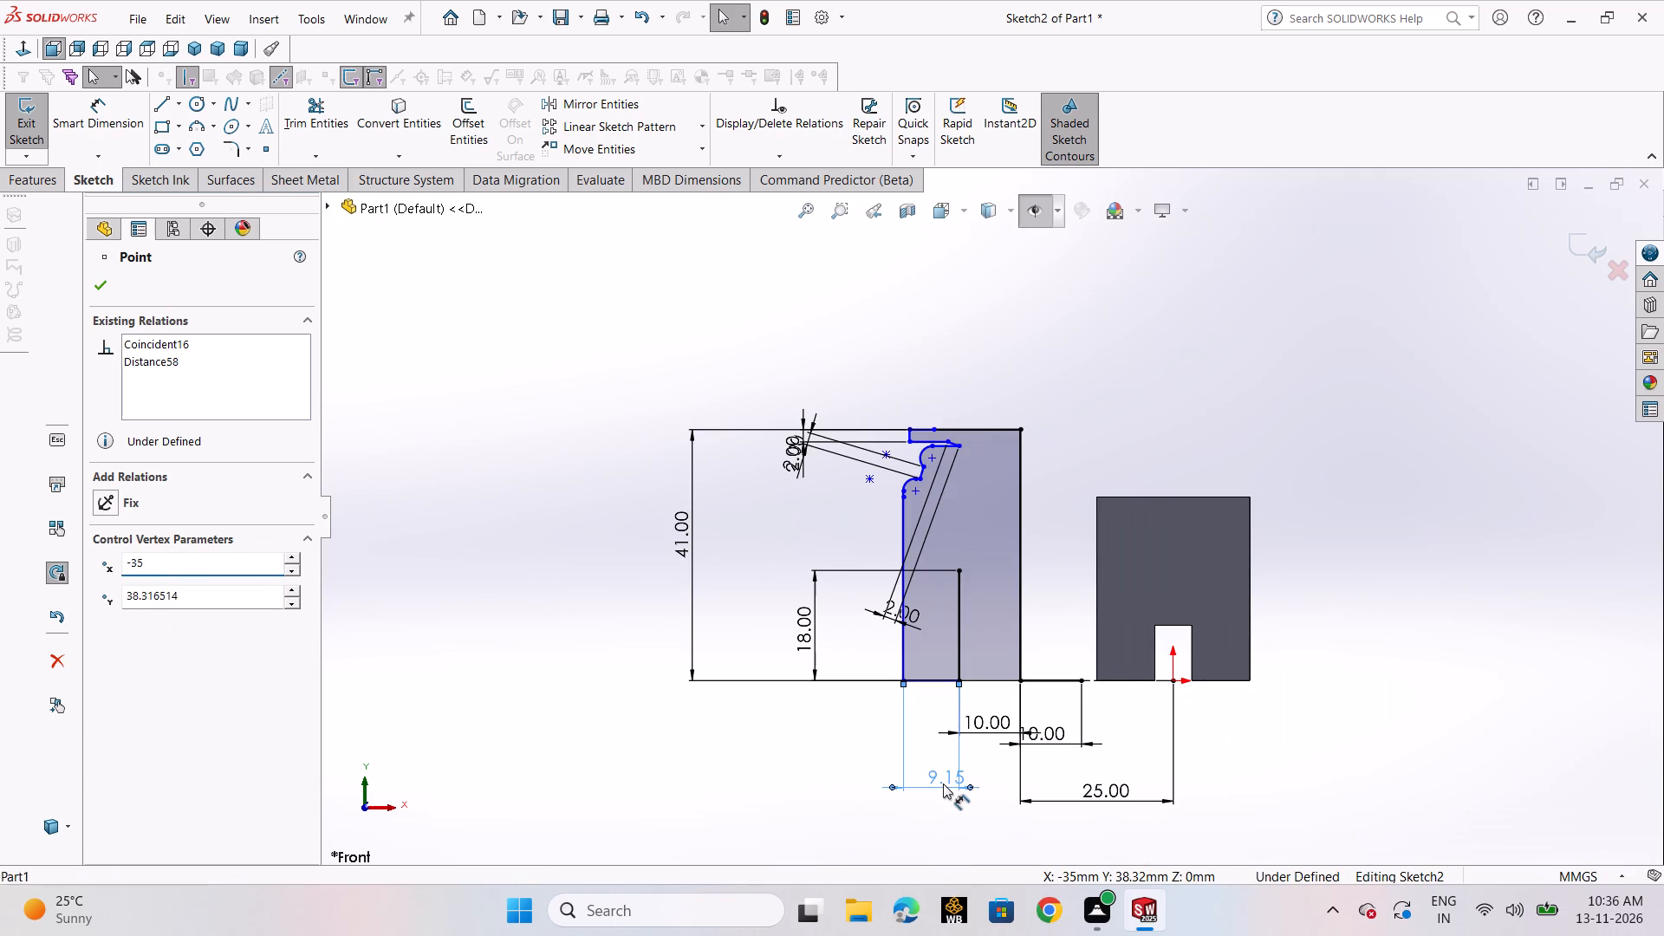
key("Delete")
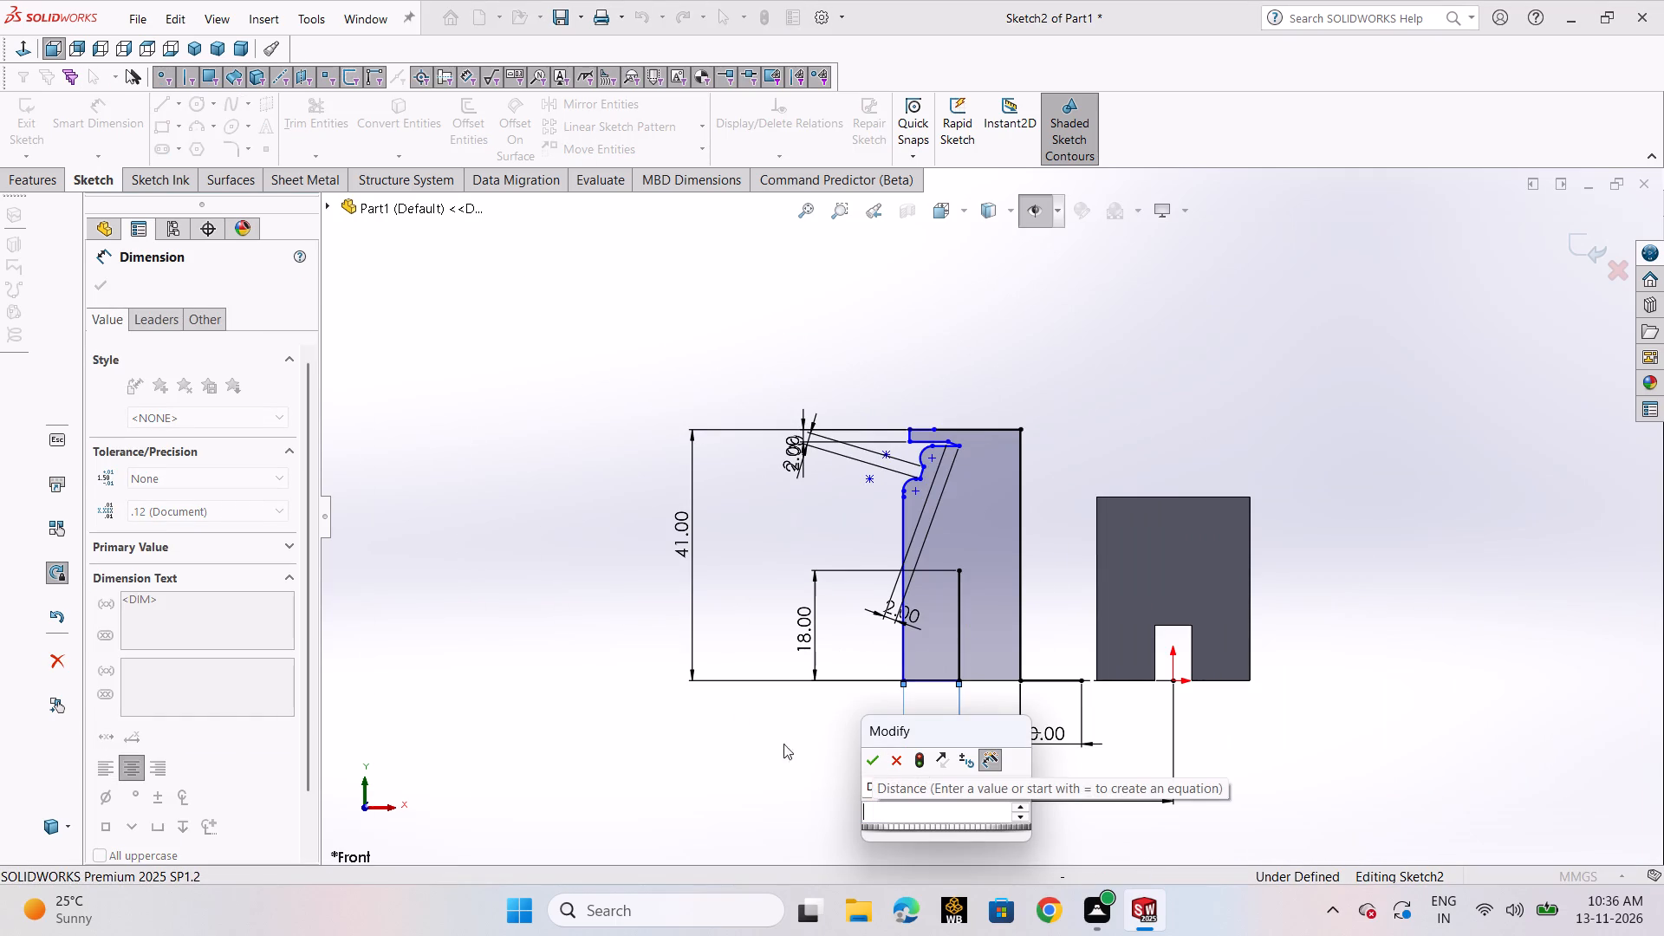
double_click(746, 766)
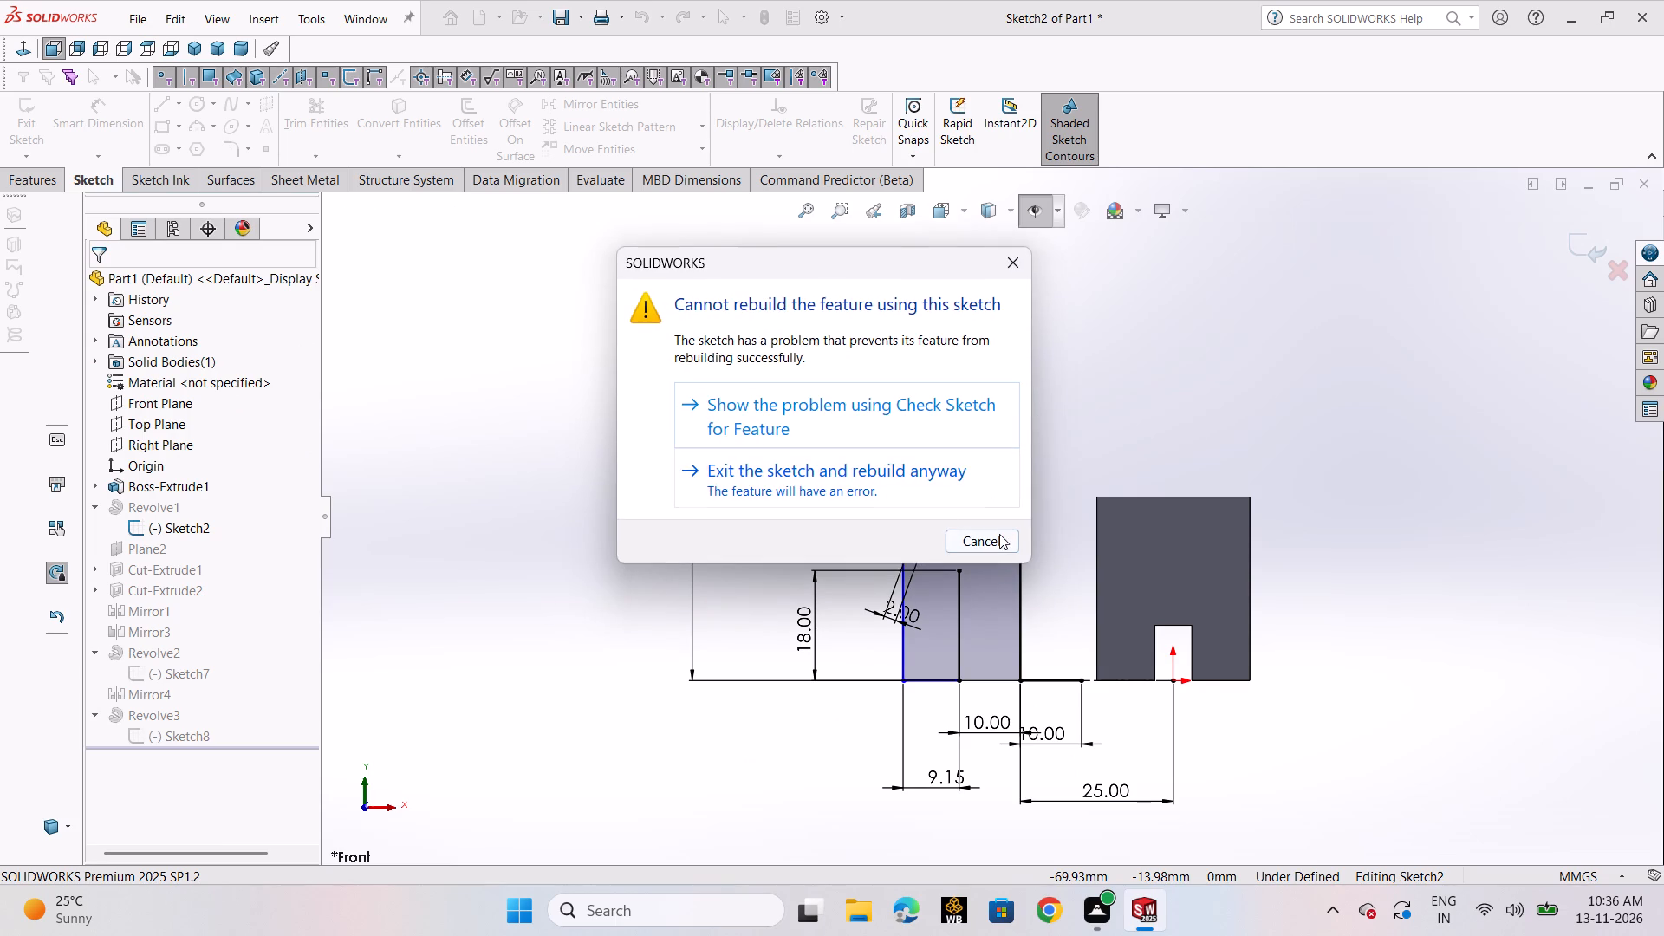
left_click(999, 534)
left_click(939, 785)
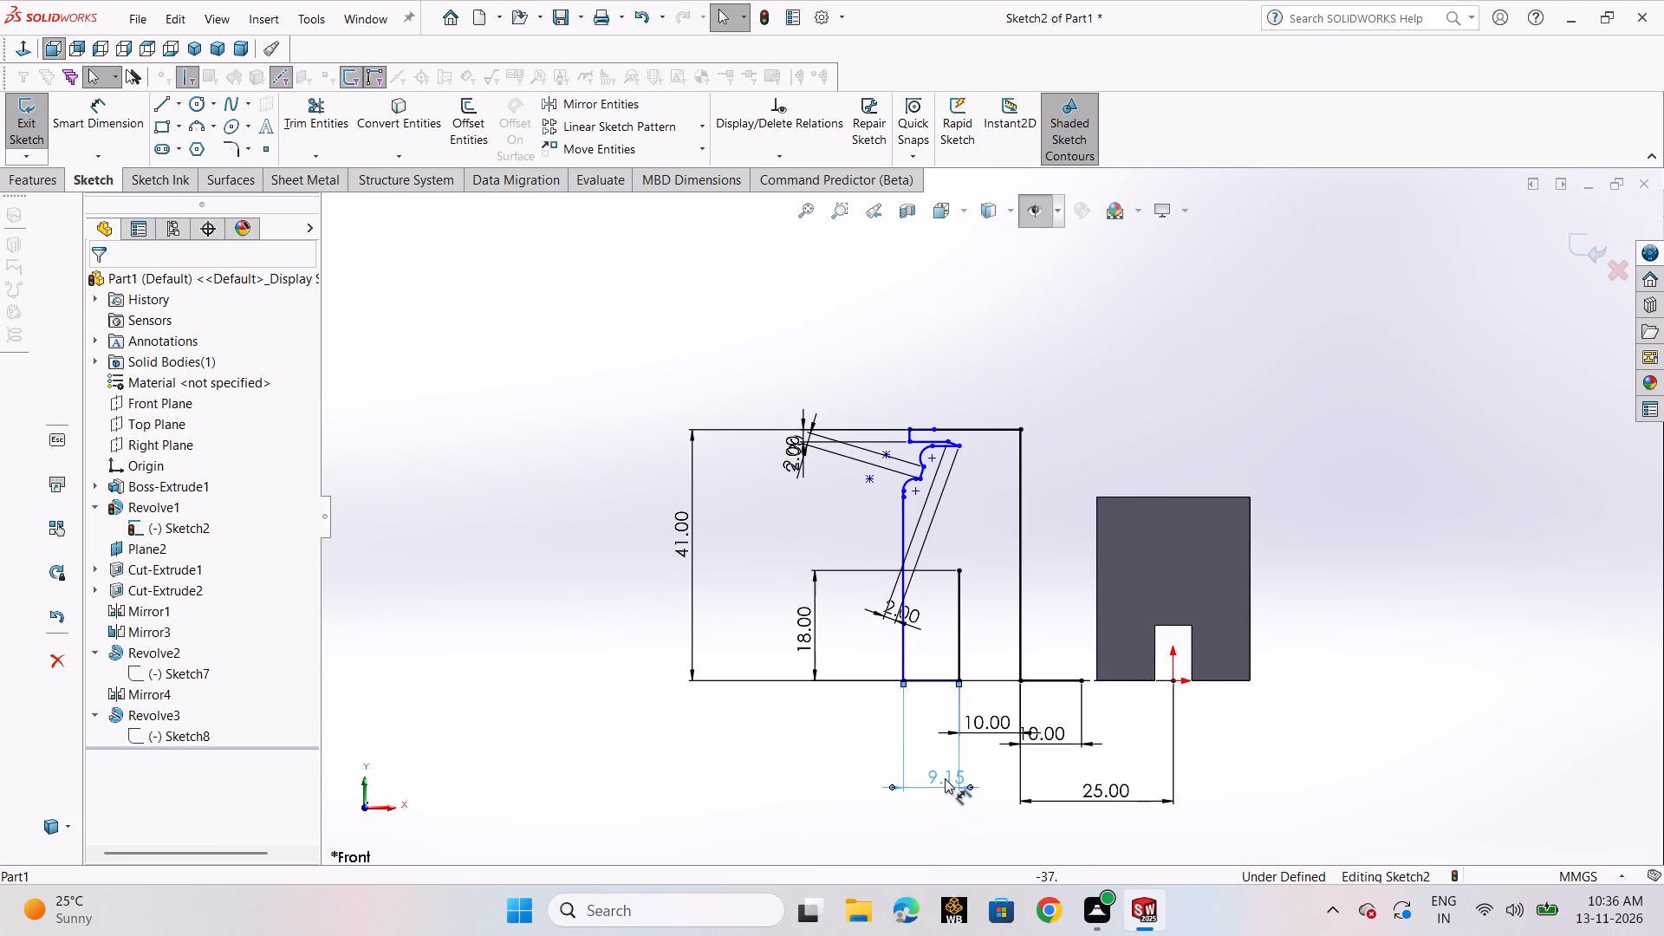
key("Delete")
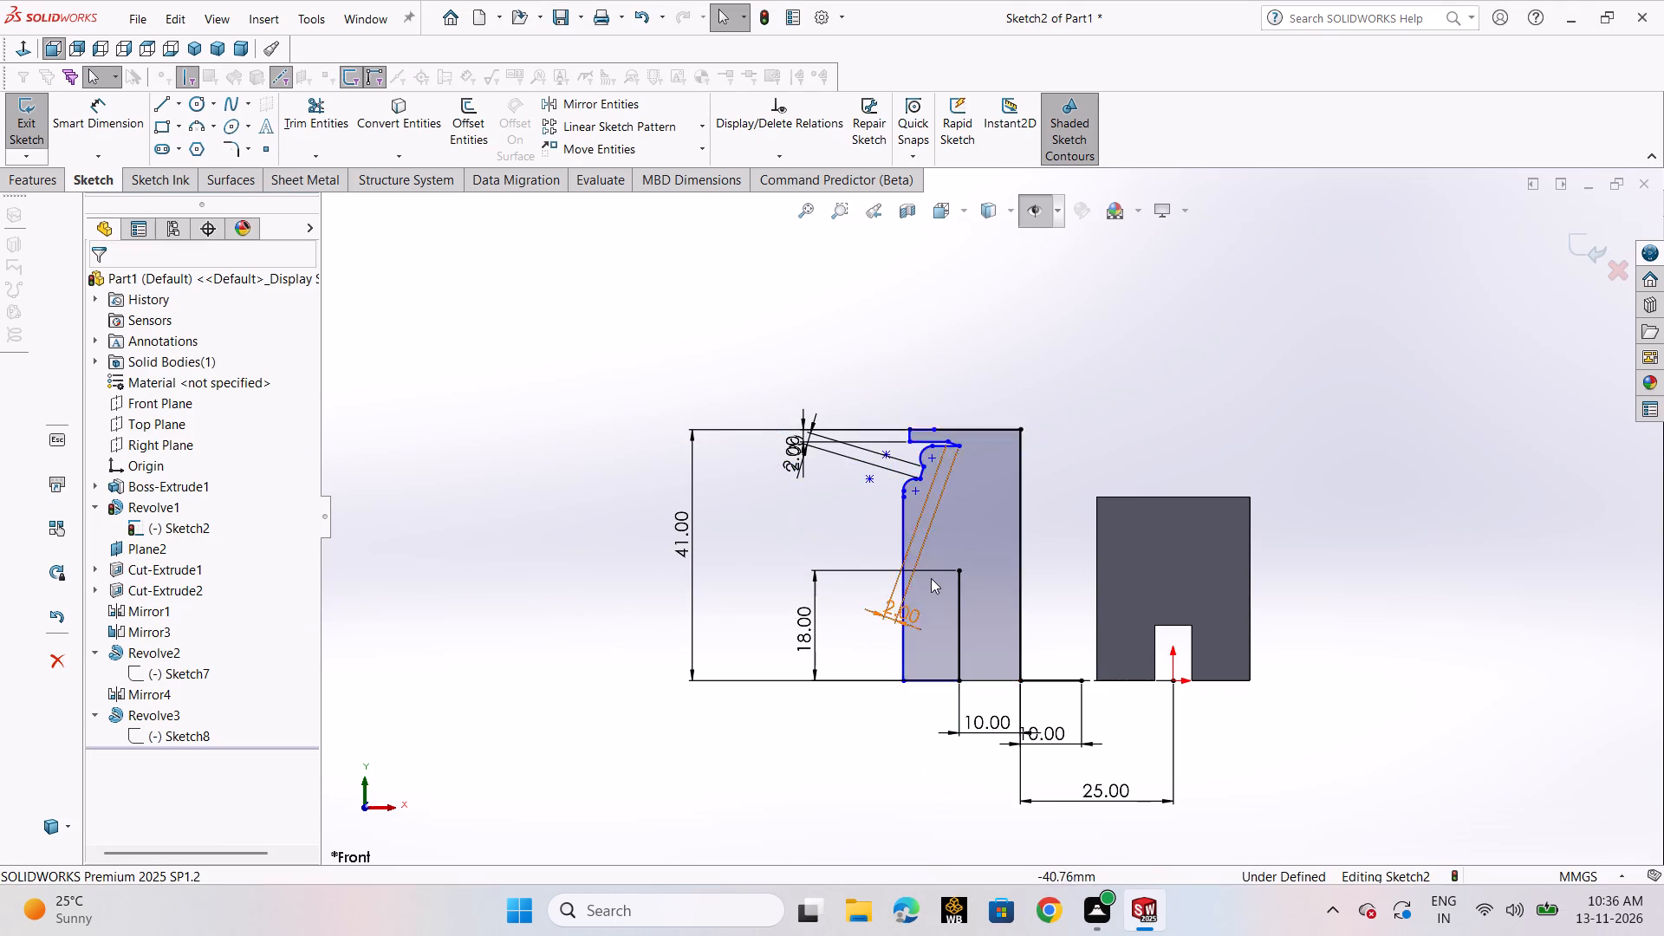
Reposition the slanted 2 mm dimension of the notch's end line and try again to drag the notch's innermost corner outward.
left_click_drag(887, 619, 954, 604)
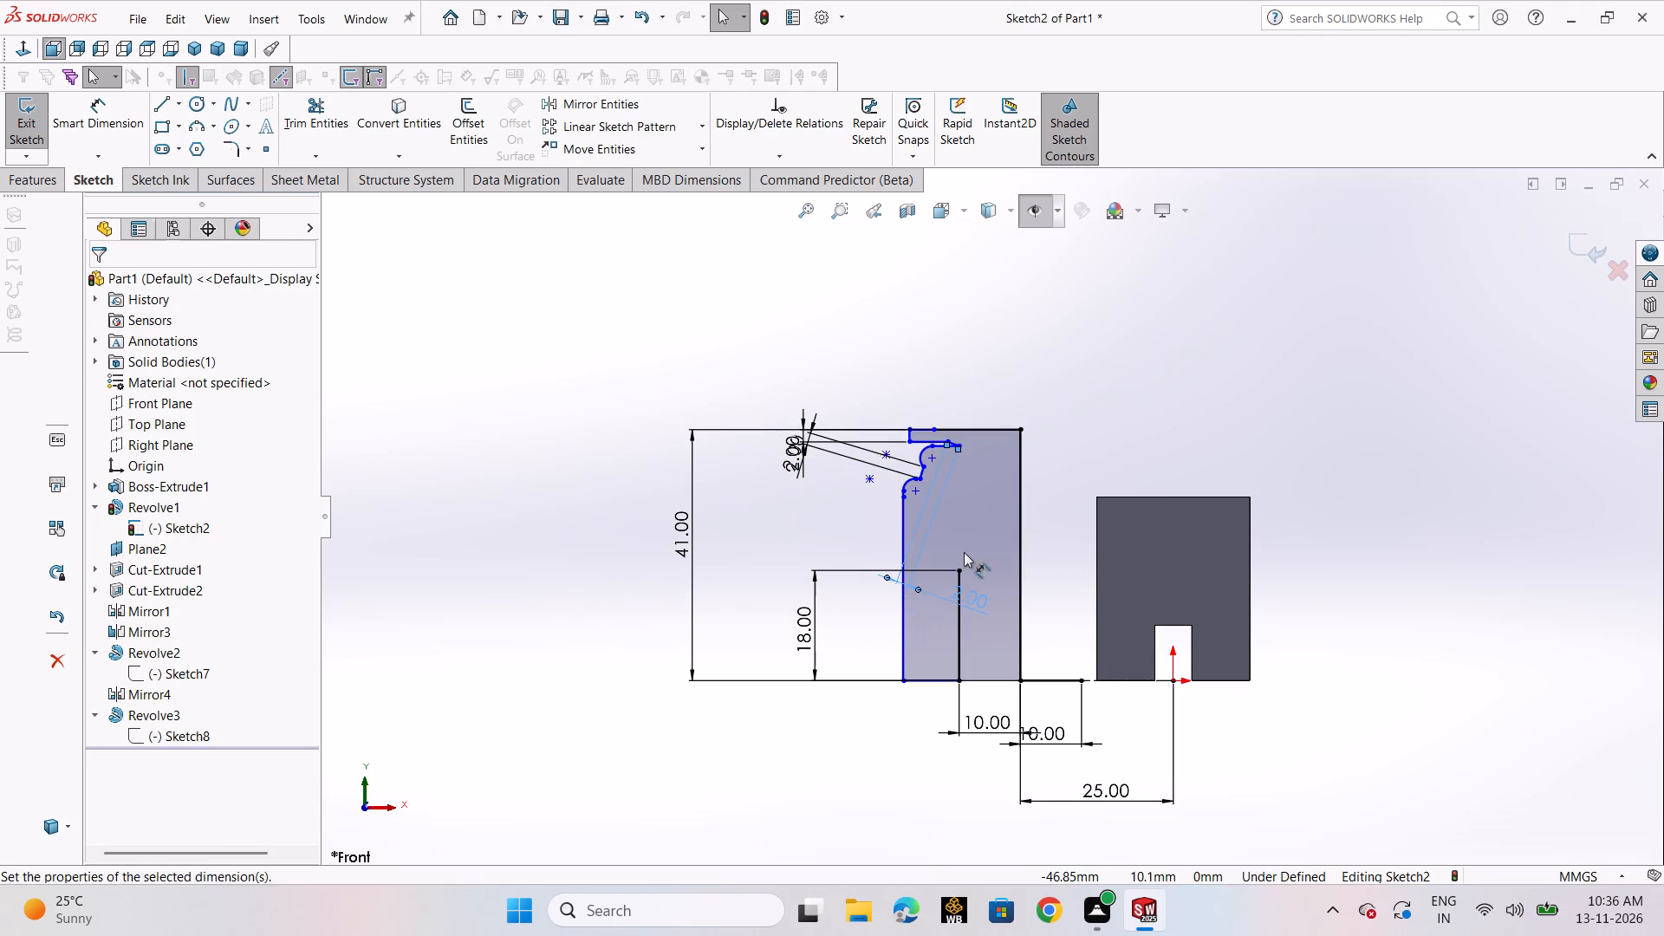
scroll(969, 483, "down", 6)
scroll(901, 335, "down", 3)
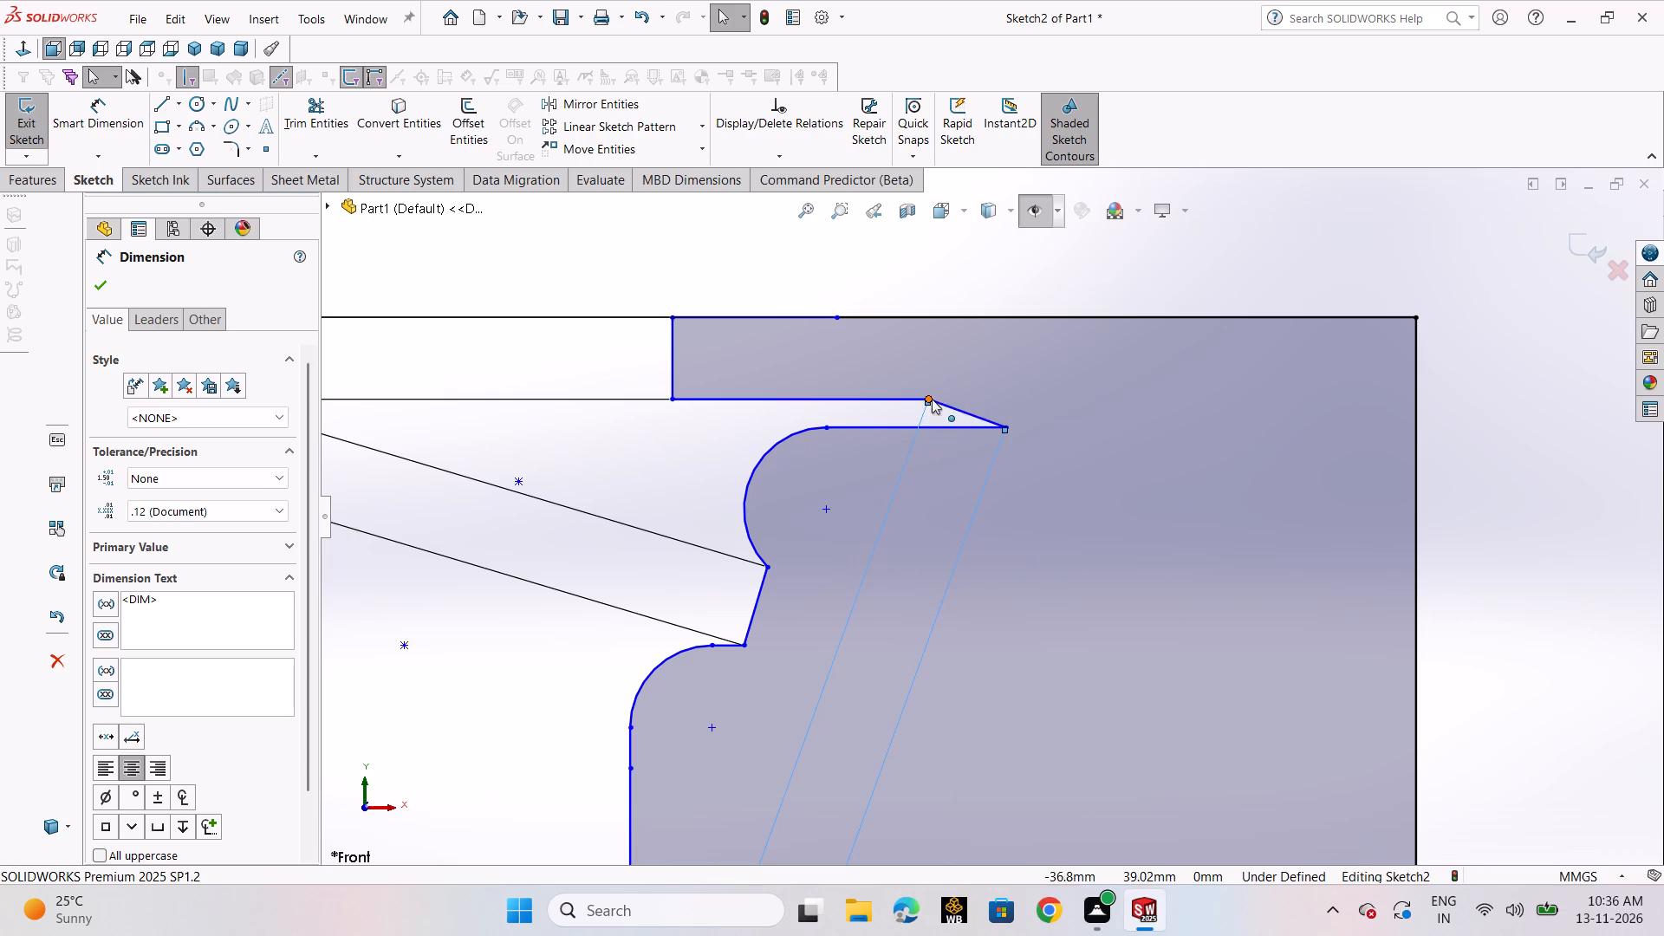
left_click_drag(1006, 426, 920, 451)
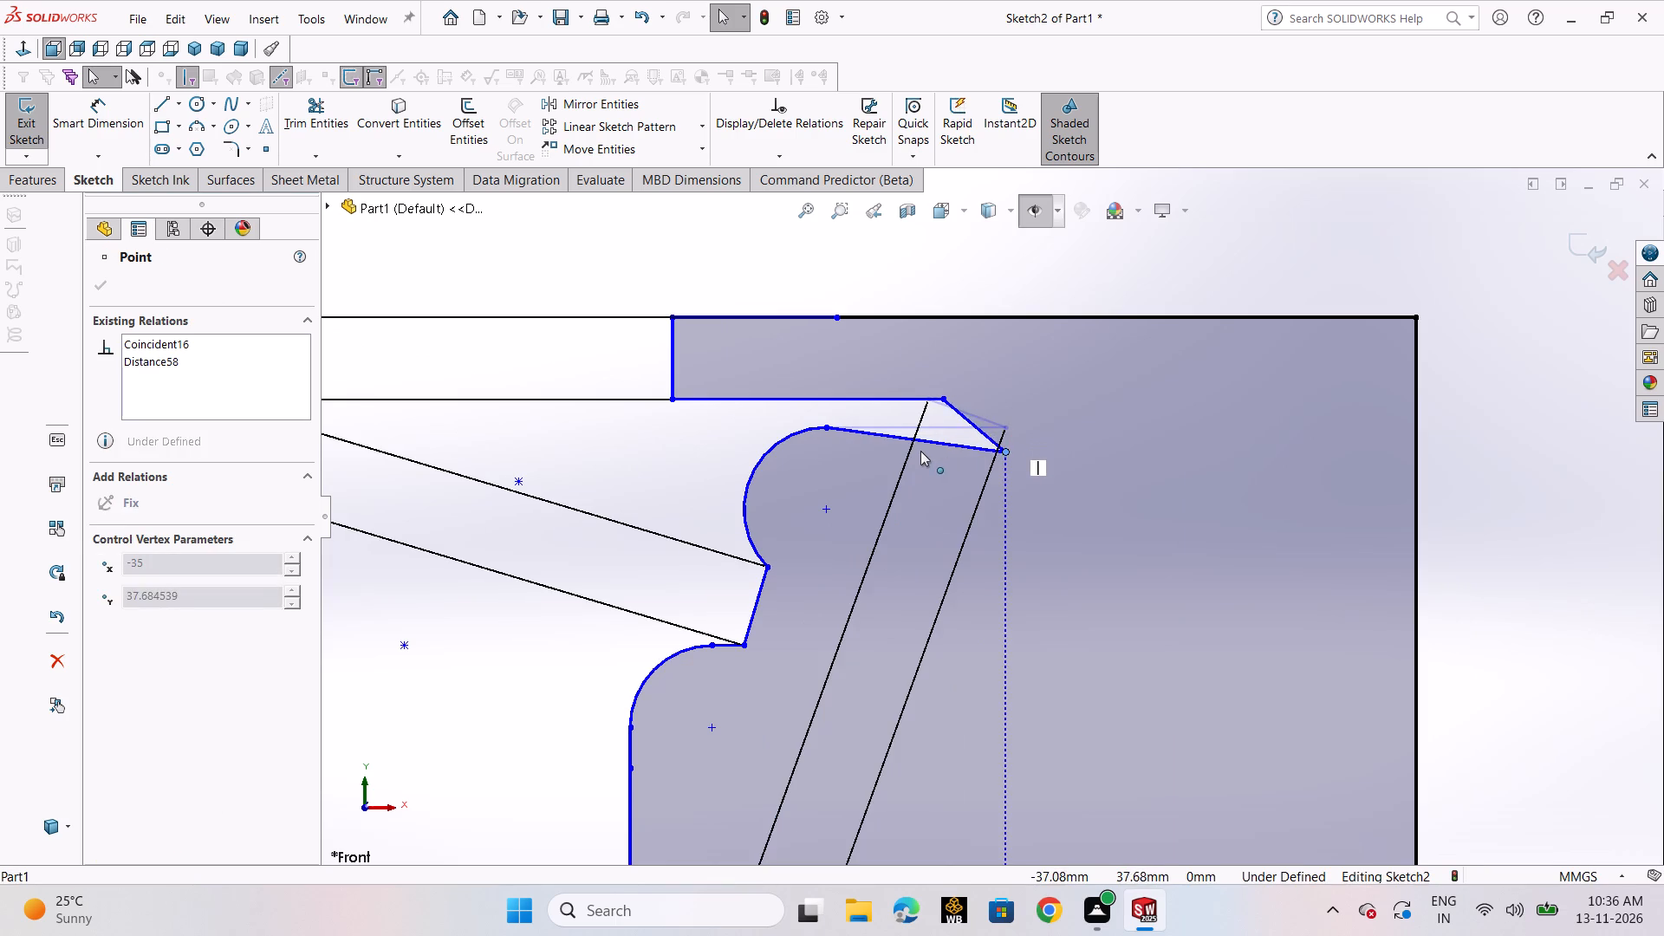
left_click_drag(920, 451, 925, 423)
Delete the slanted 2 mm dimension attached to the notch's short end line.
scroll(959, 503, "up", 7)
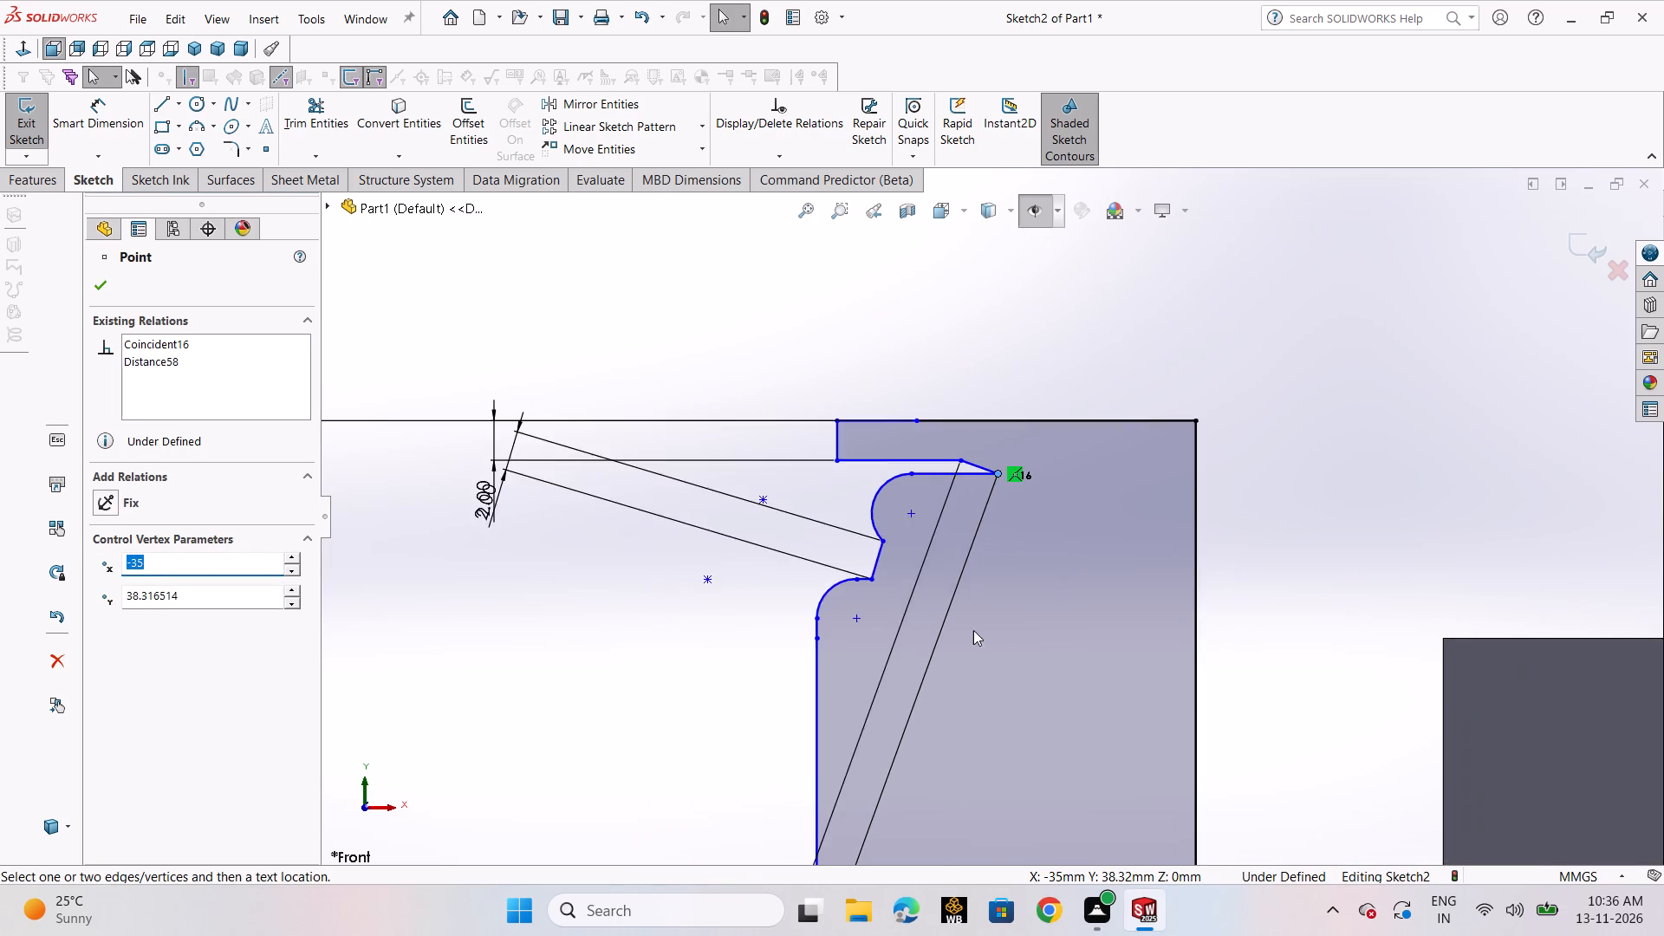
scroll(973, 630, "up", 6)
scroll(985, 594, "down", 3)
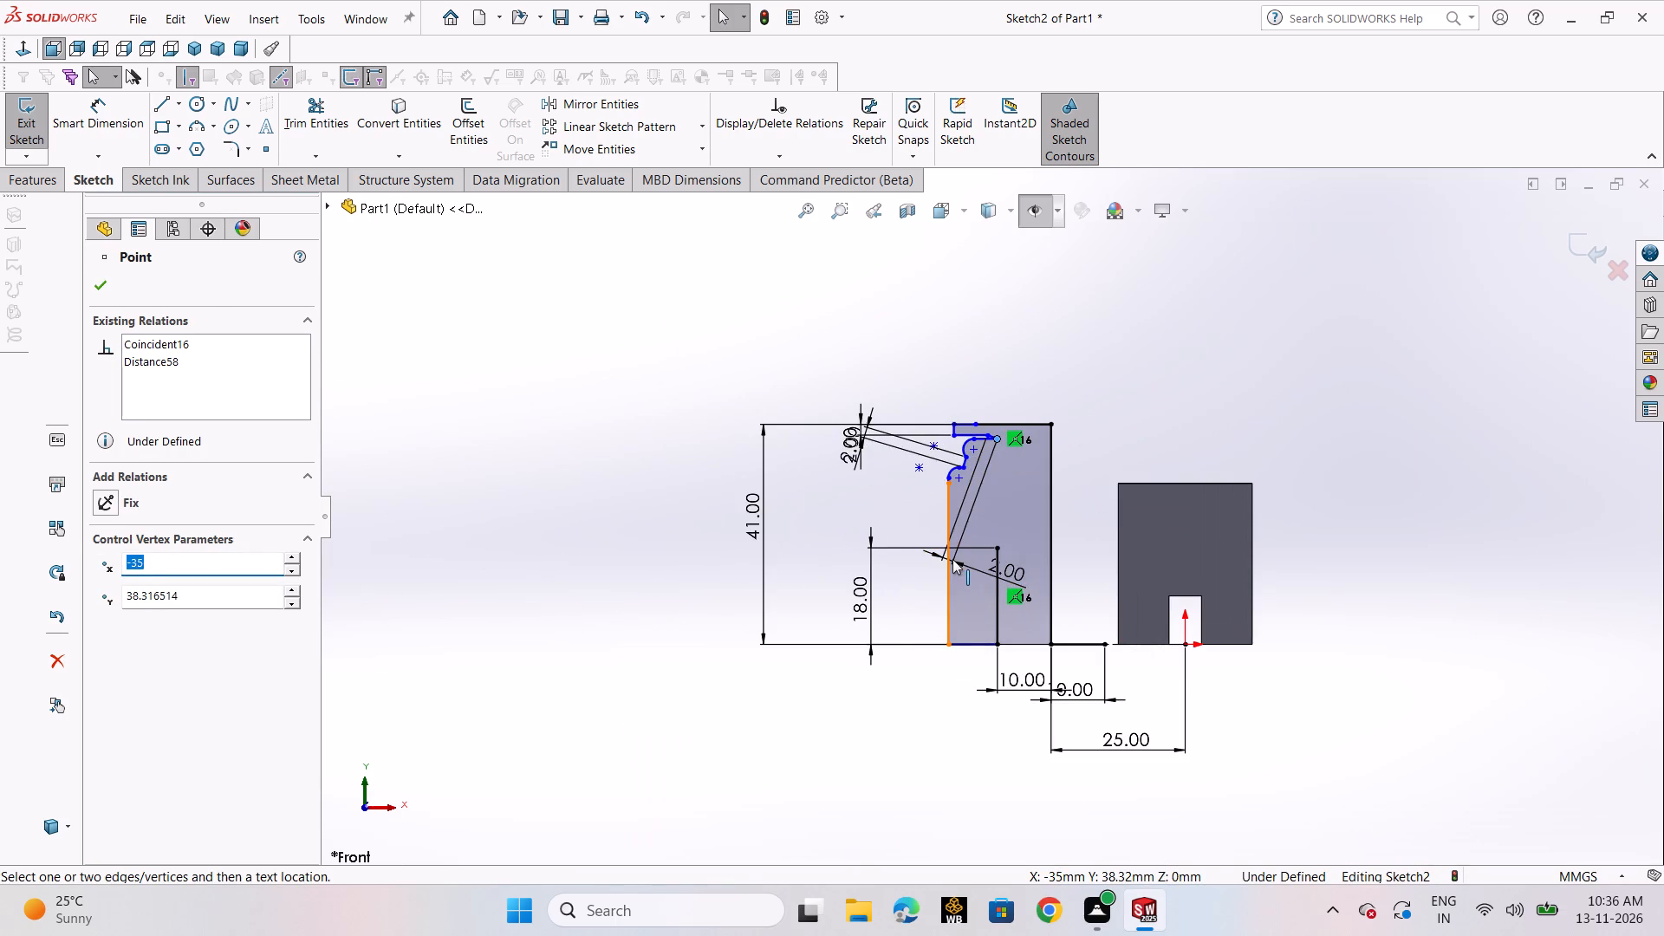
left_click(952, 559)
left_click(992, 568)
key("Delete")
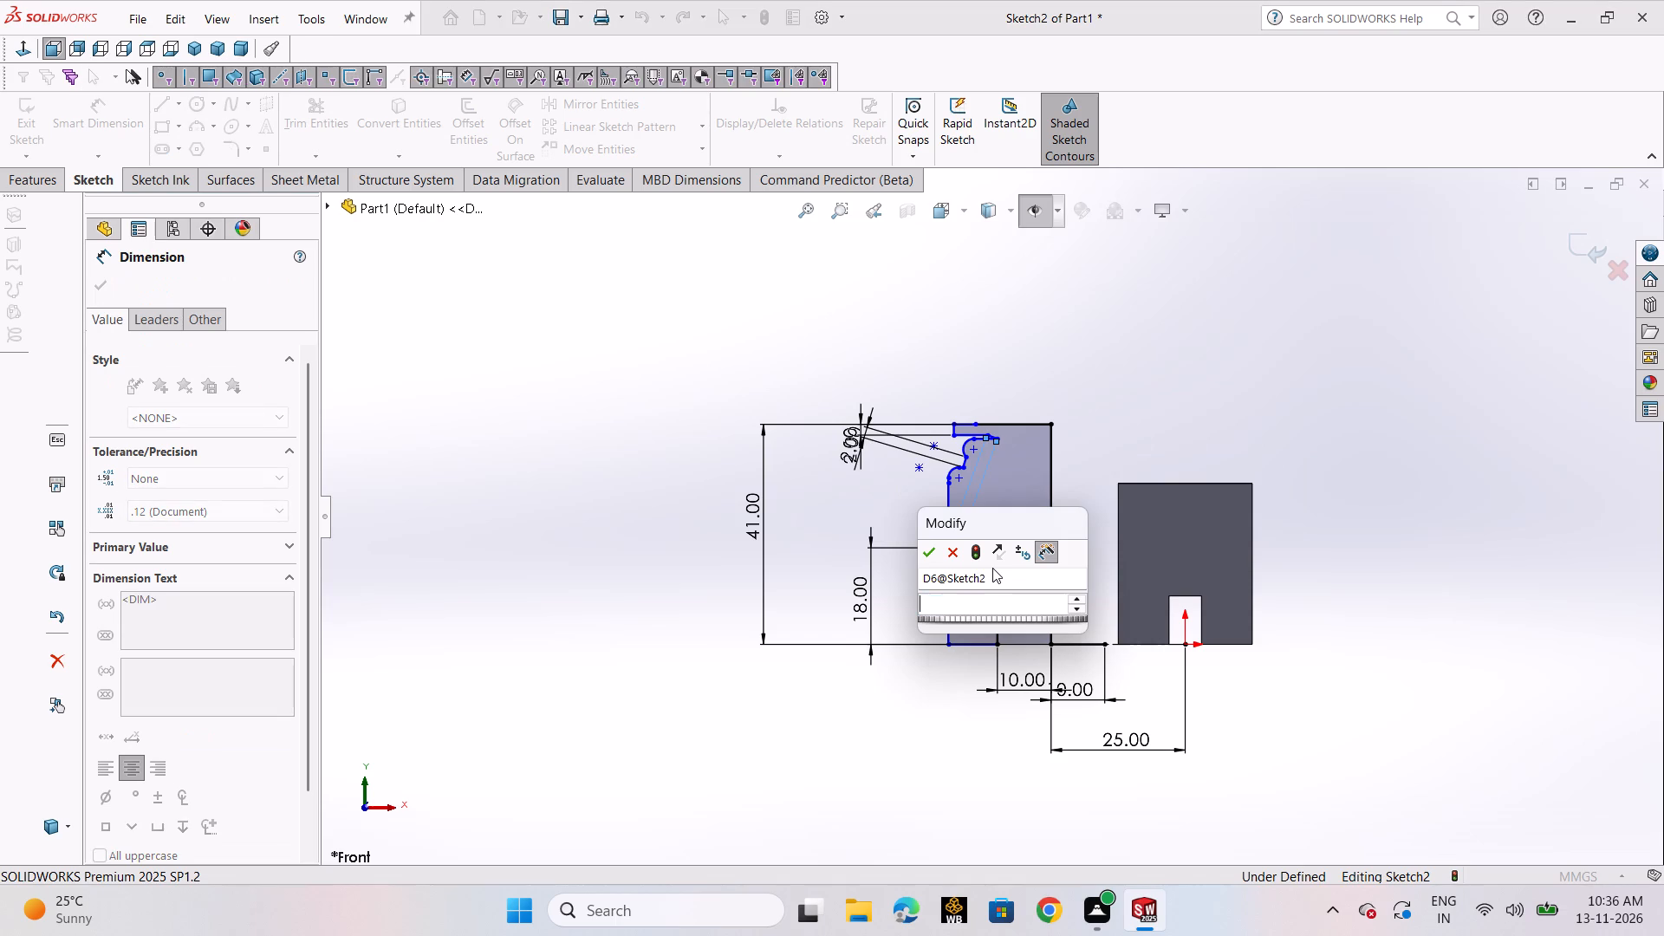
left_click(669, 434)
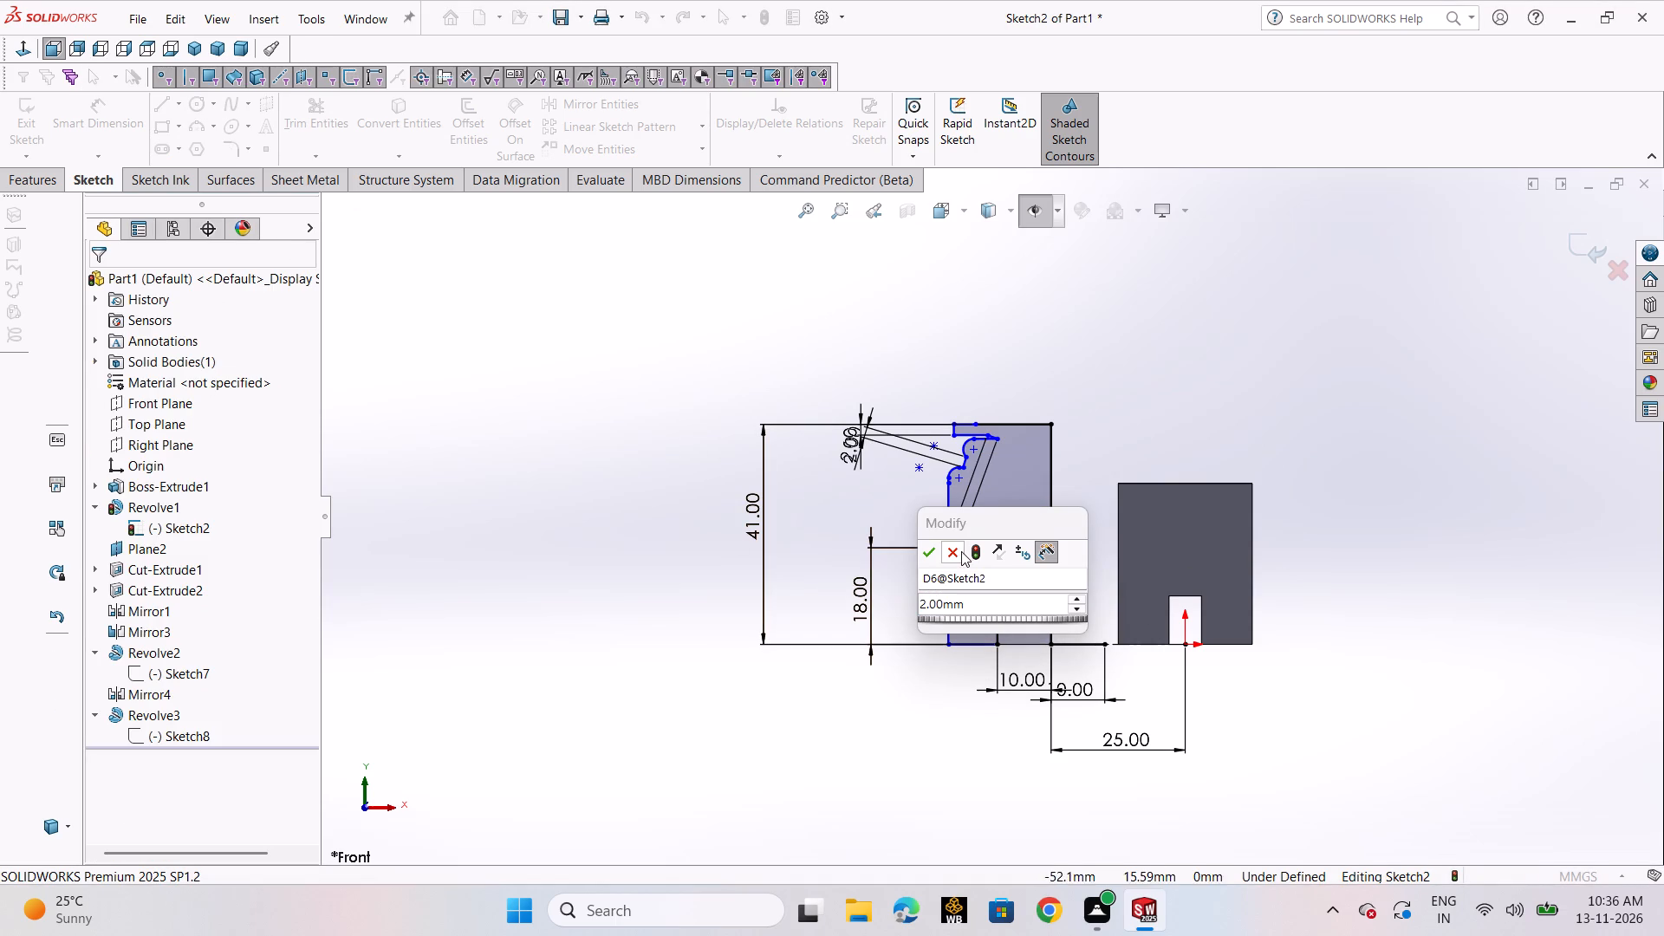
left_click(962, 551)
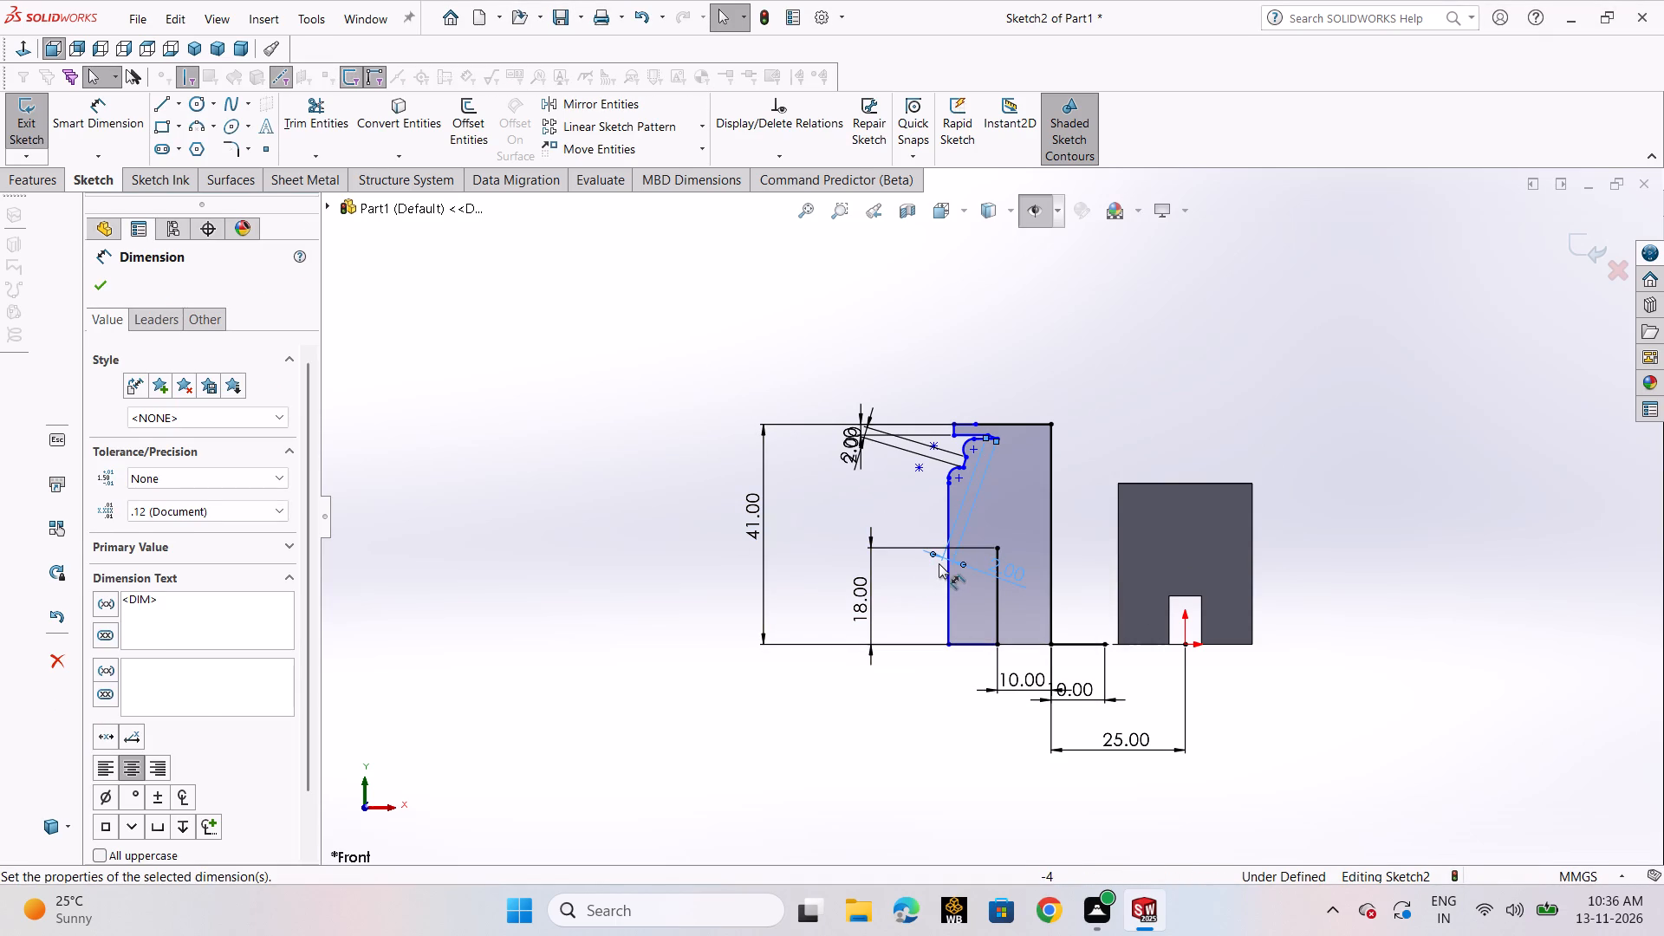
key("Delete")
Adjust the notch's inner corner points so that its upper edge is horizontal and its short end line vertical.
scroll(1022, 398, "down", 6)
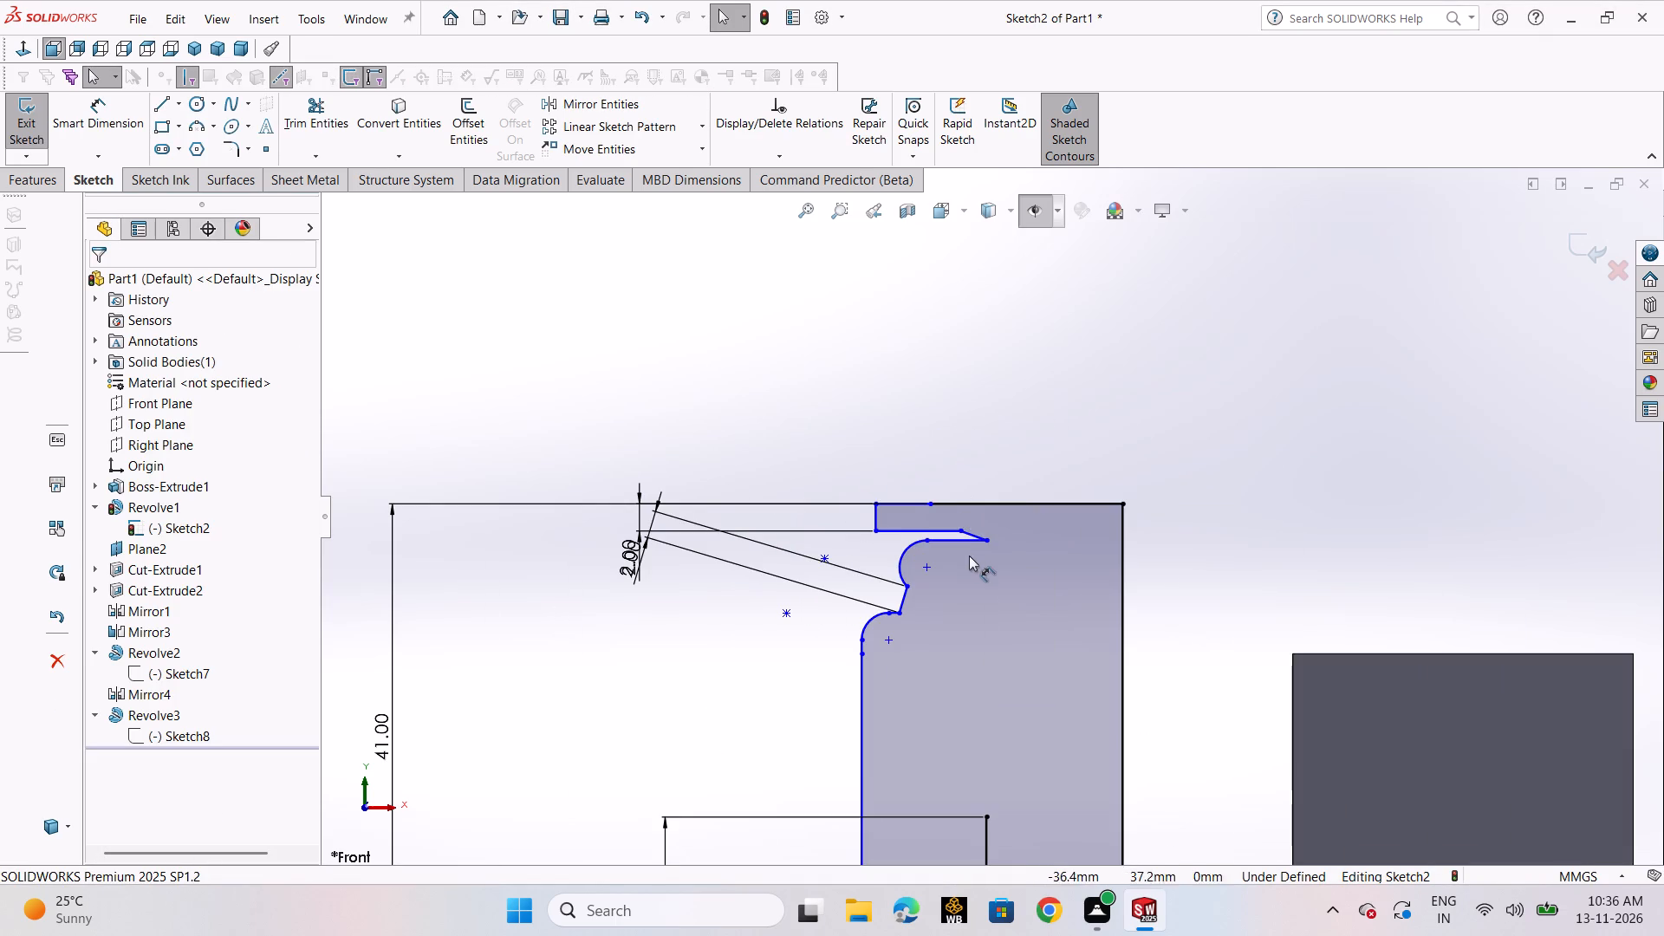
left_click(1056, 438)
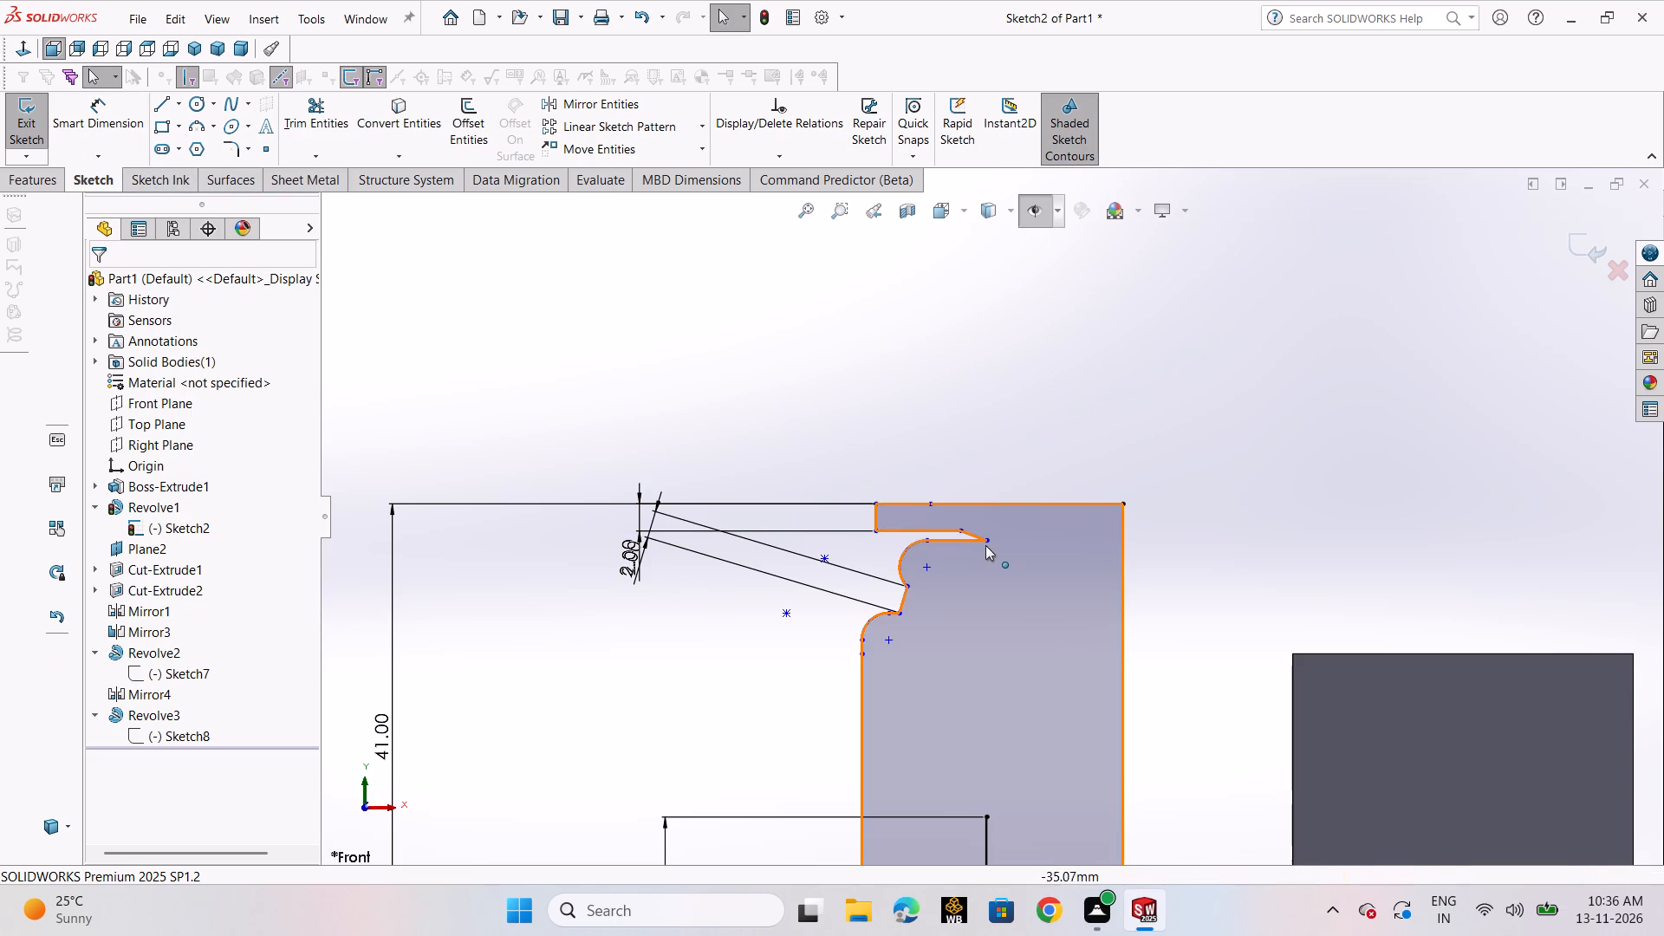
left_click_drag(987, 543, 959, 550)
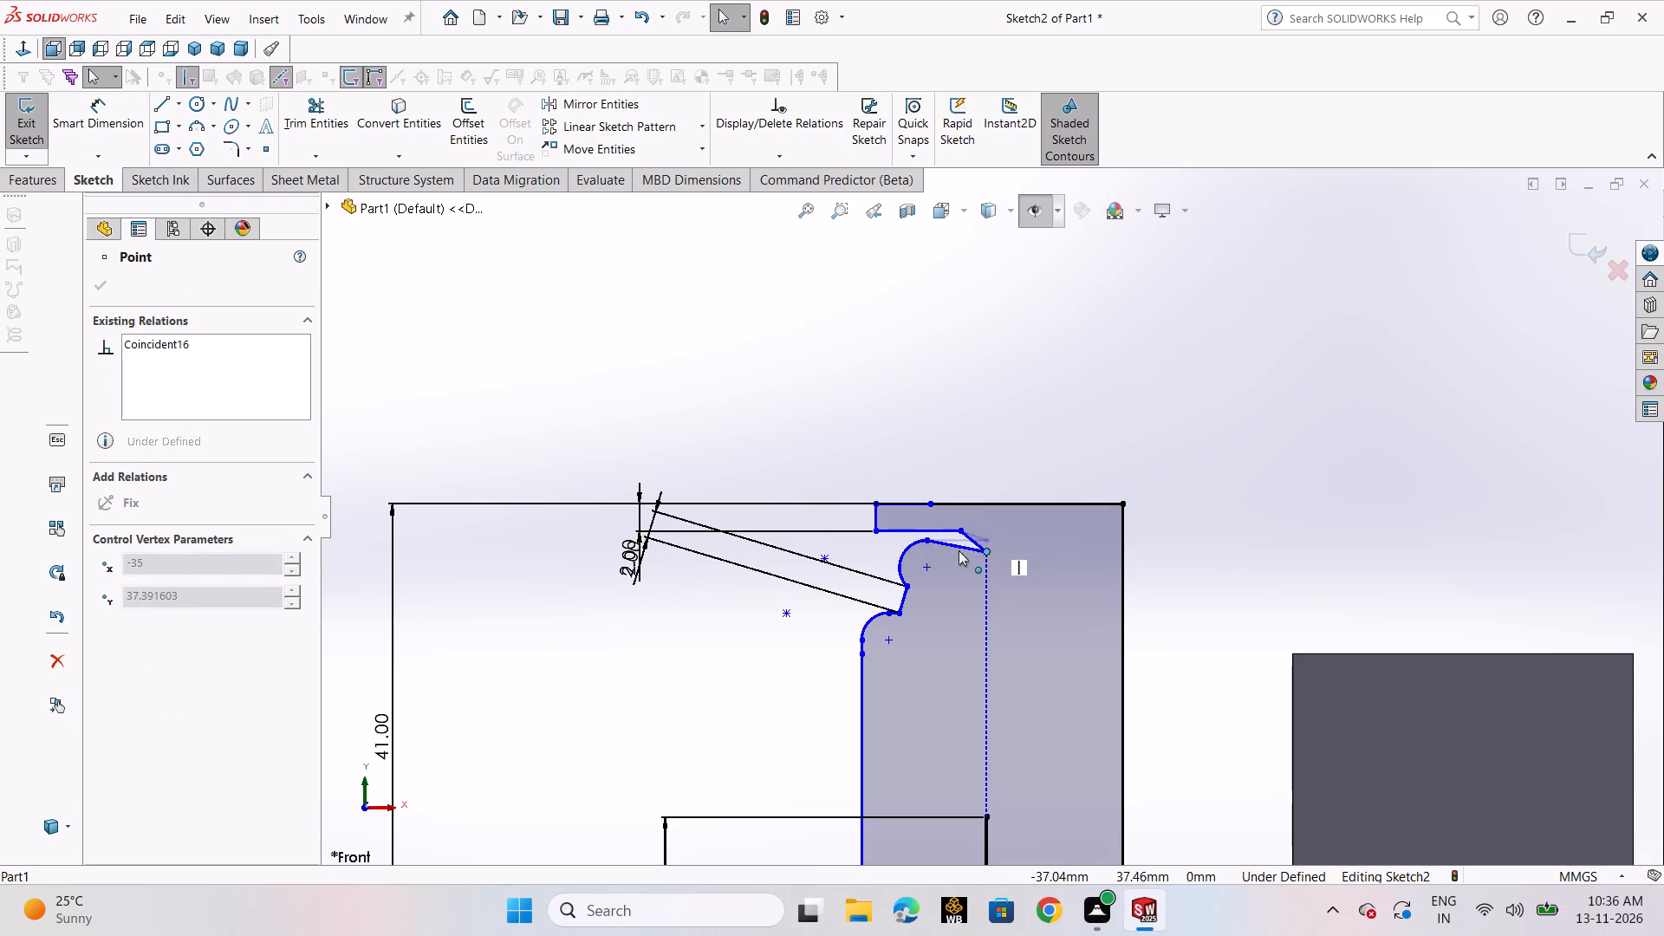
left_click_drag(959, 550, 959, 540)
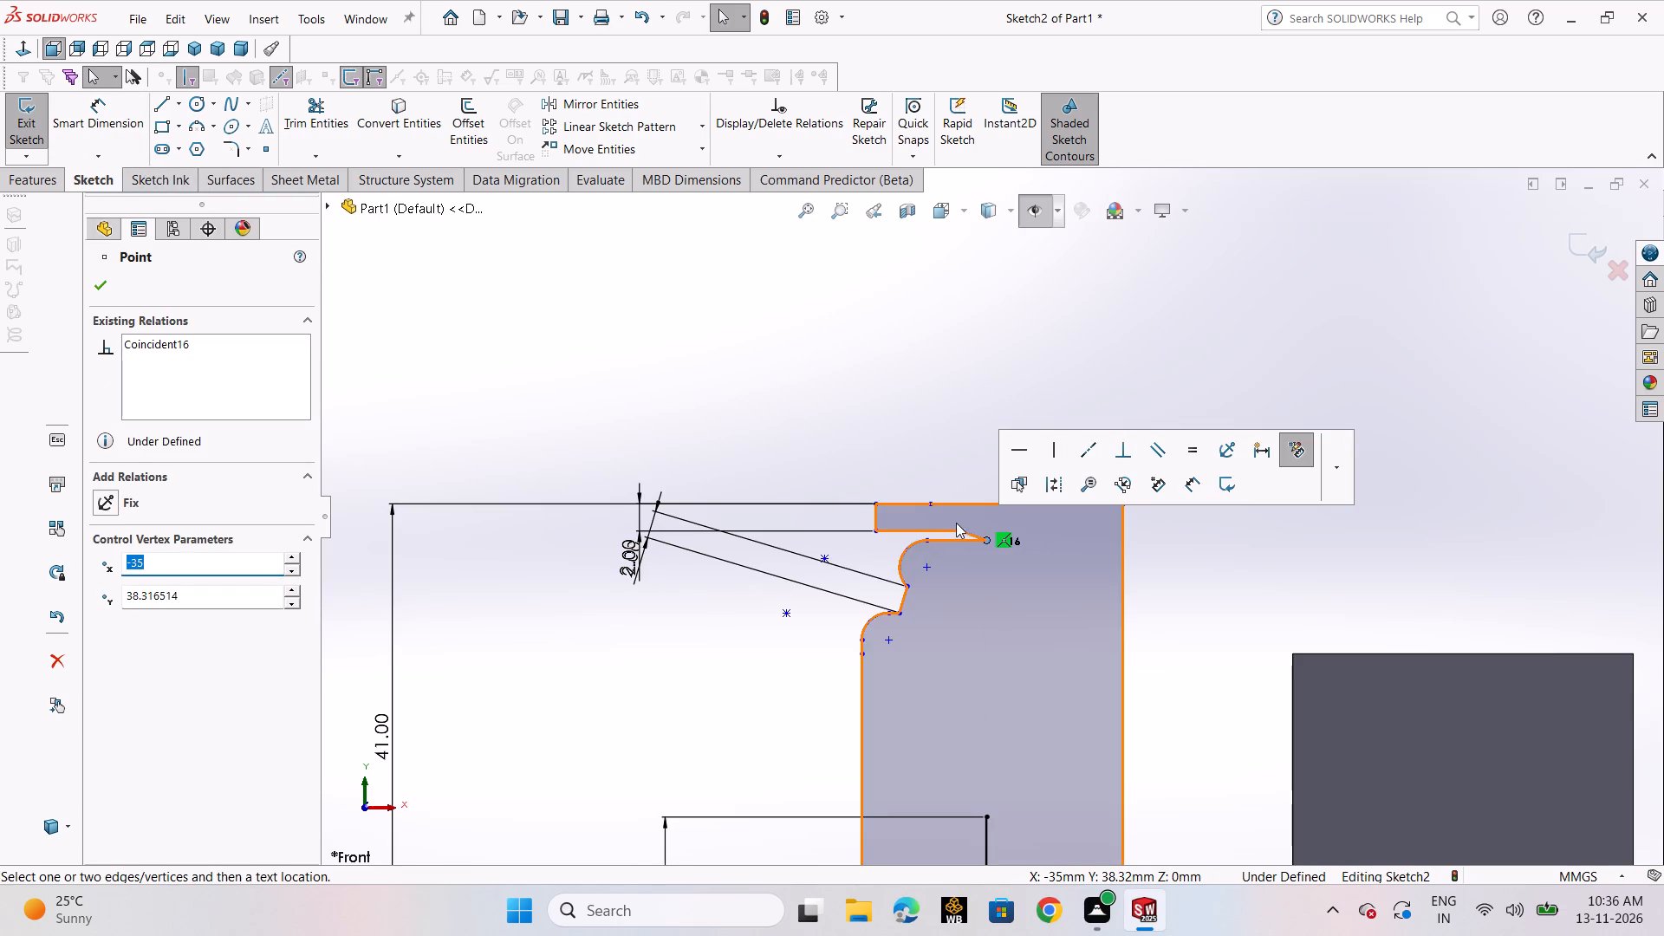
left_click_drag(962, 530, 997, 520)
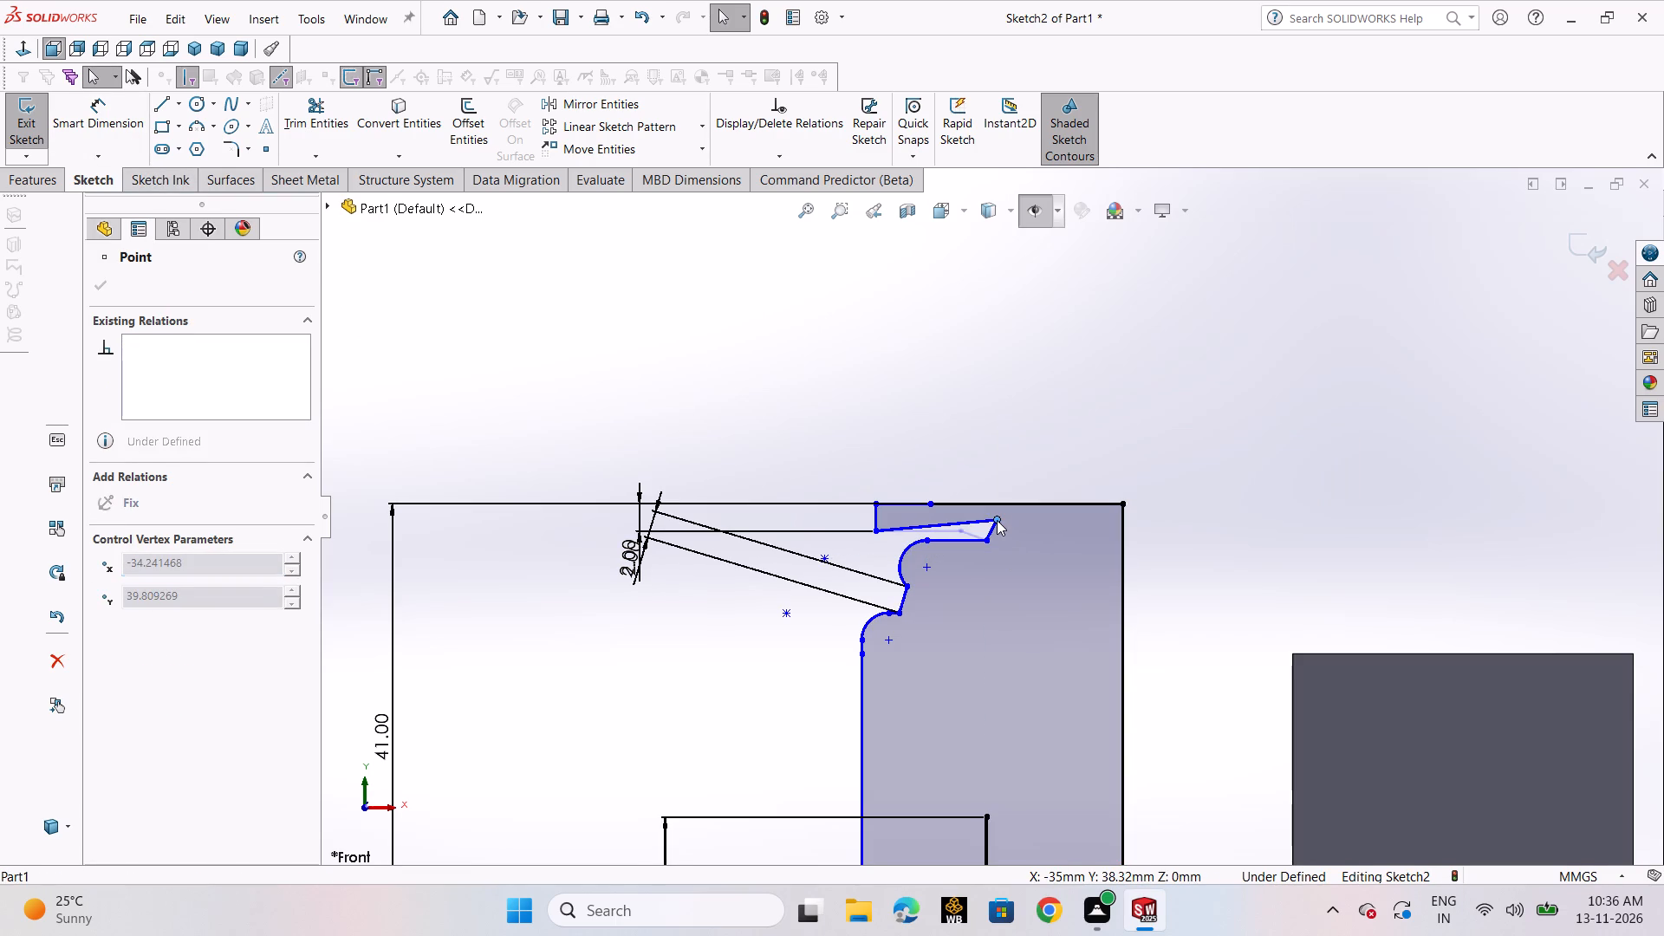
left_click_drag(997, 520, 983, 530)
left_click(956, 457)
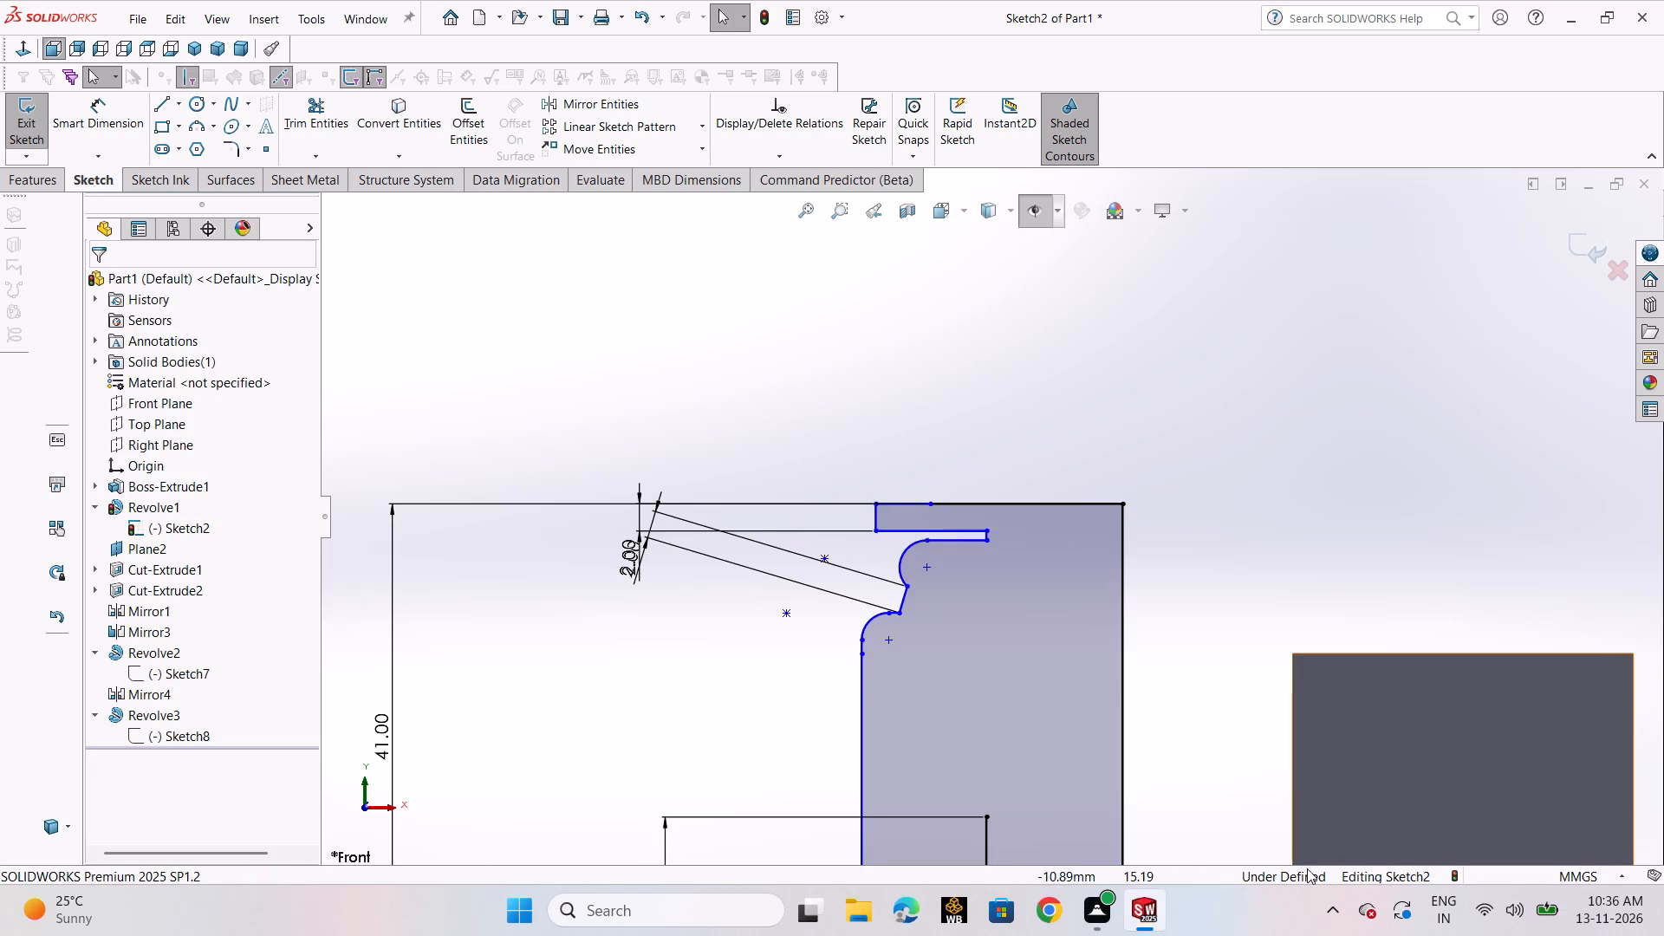
Delete the notched, stepped and rounded lines and arcs at the profile's upper outer corner, along with their dimensions.
scroll(972, 779, "up", 5)
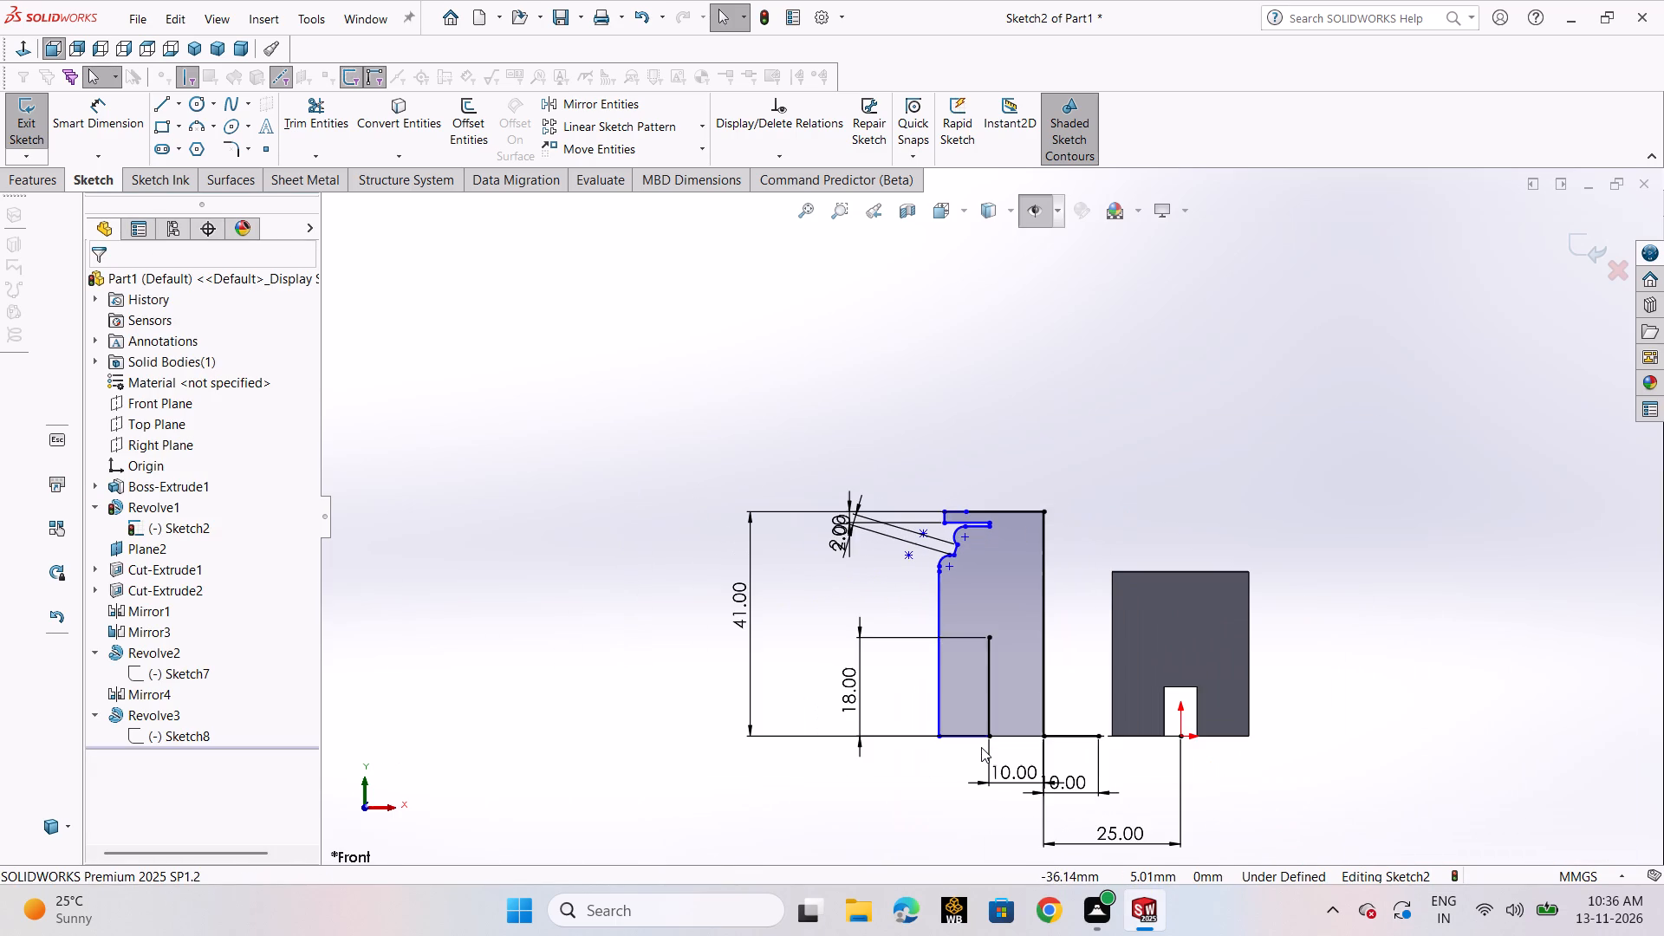
scroll(991, 698, "down", 4)
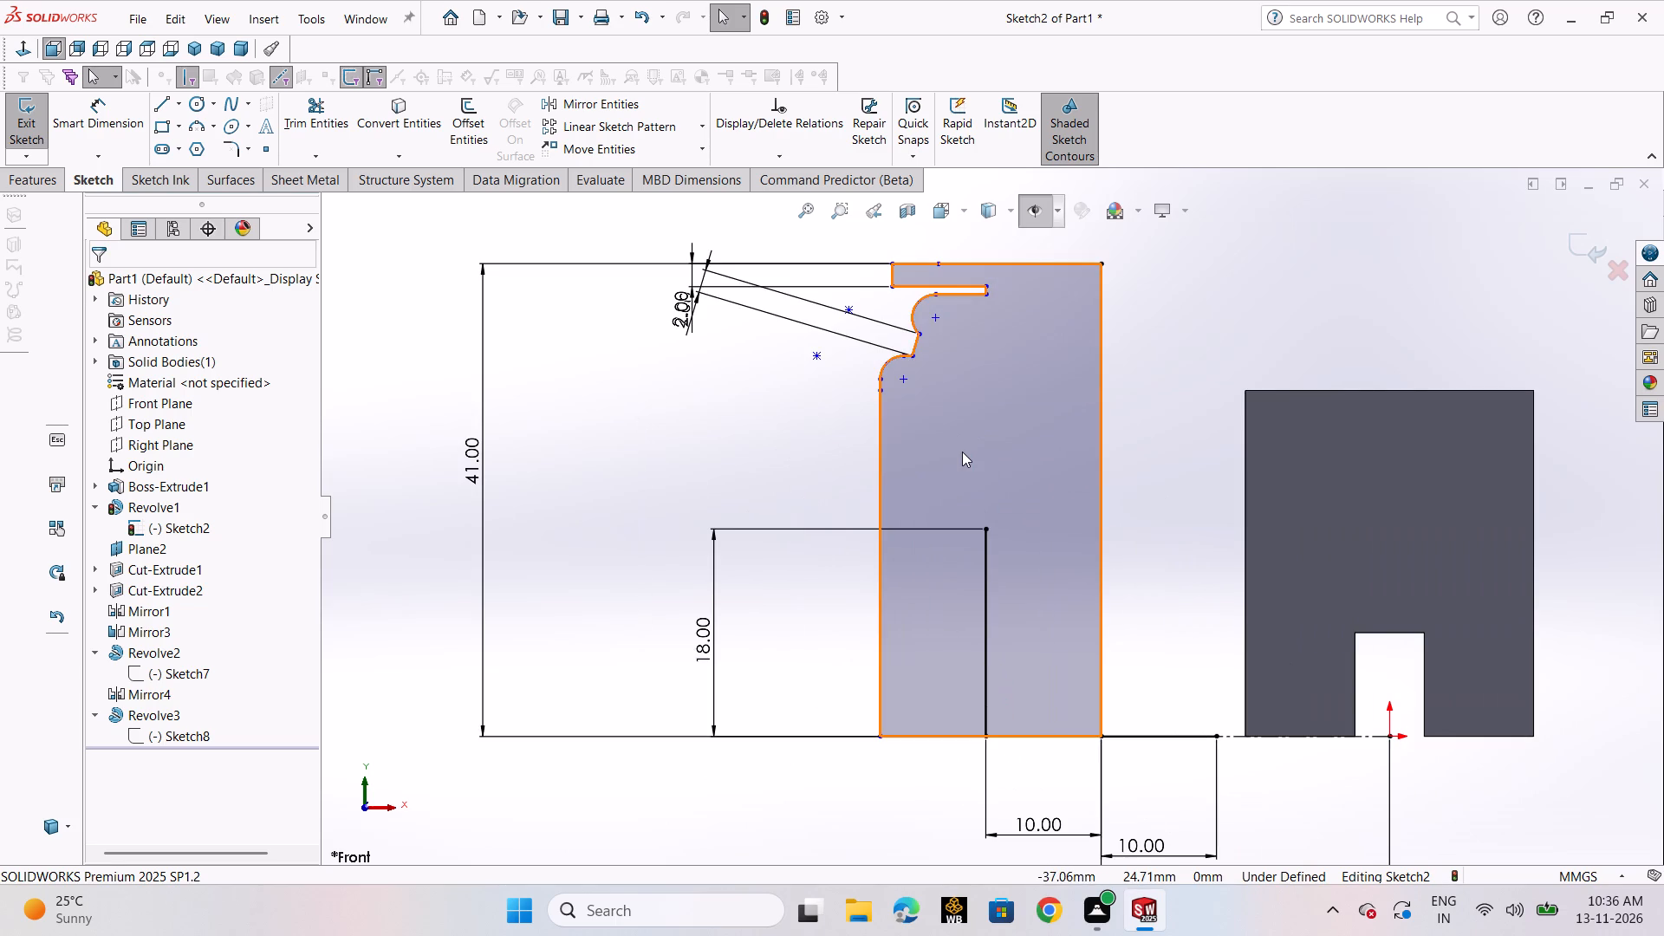
scroll(953, 421, "up", 4)
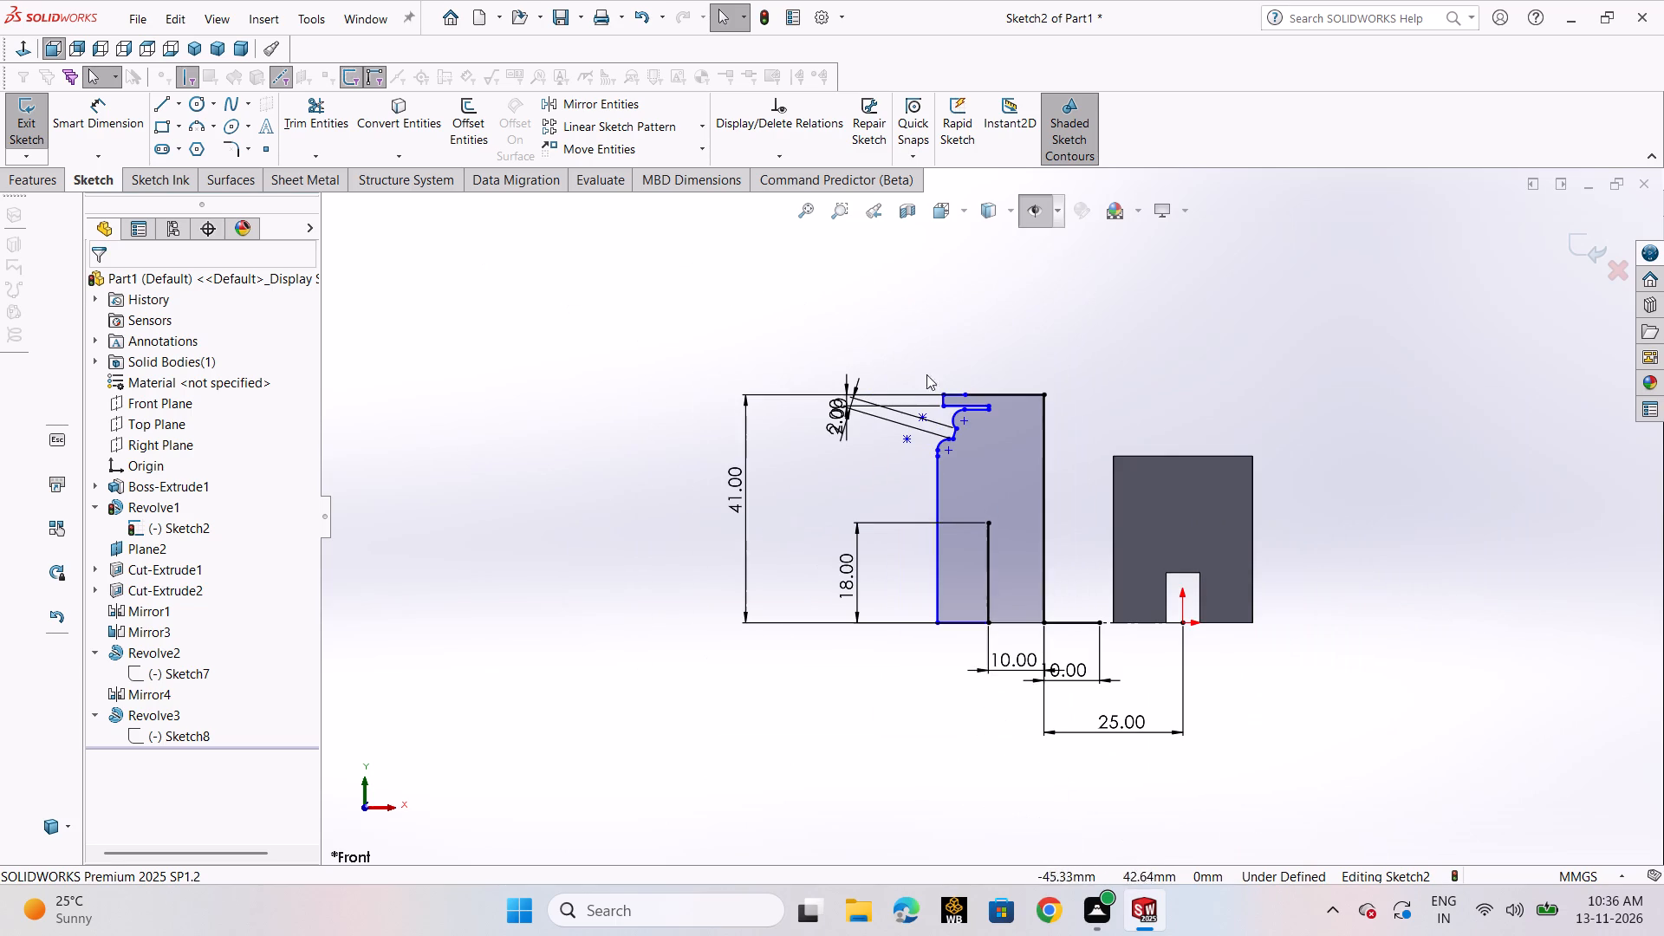
left_click_drag(902, 318, 995, 497)
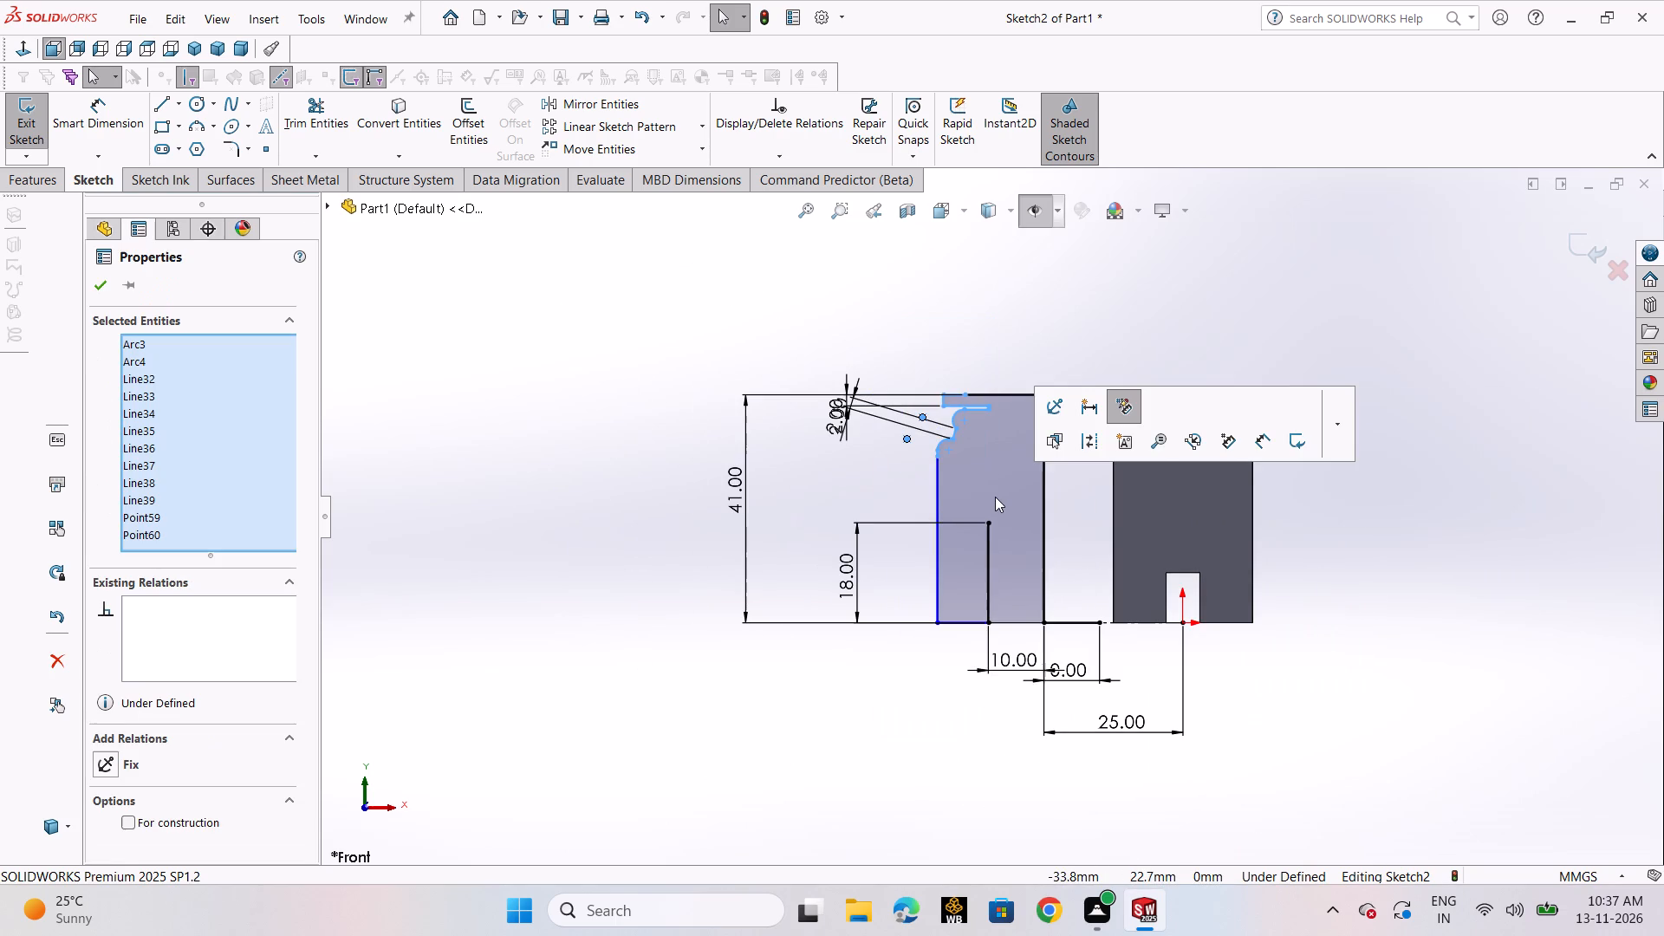
key("Delete")
left_click(802, 463)
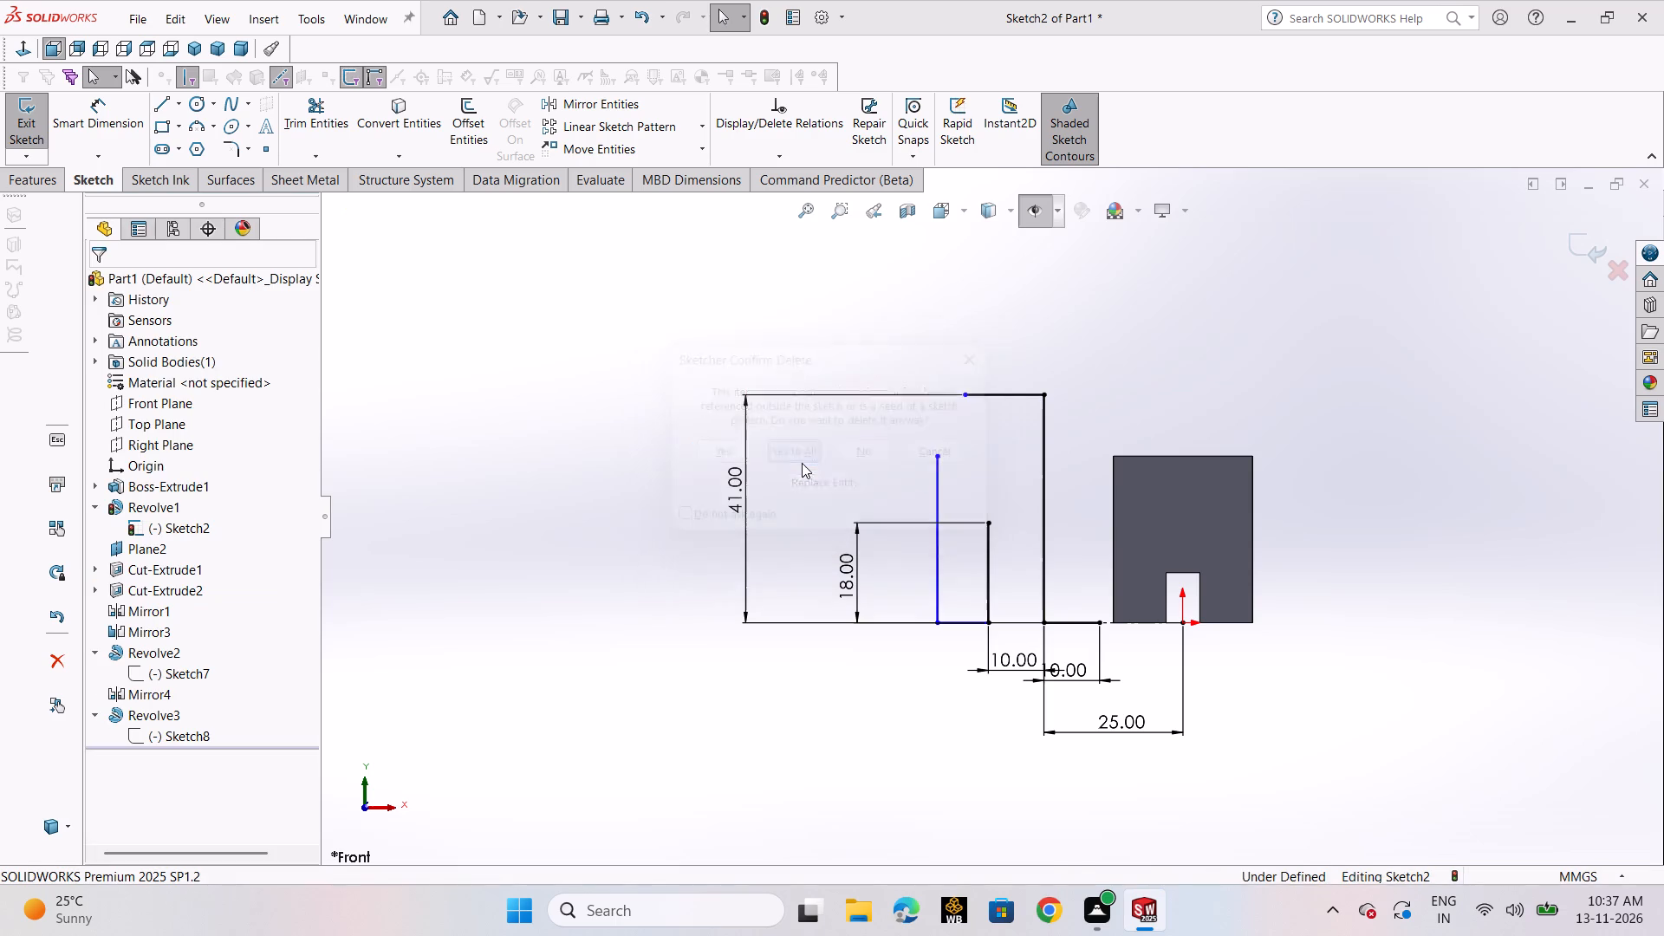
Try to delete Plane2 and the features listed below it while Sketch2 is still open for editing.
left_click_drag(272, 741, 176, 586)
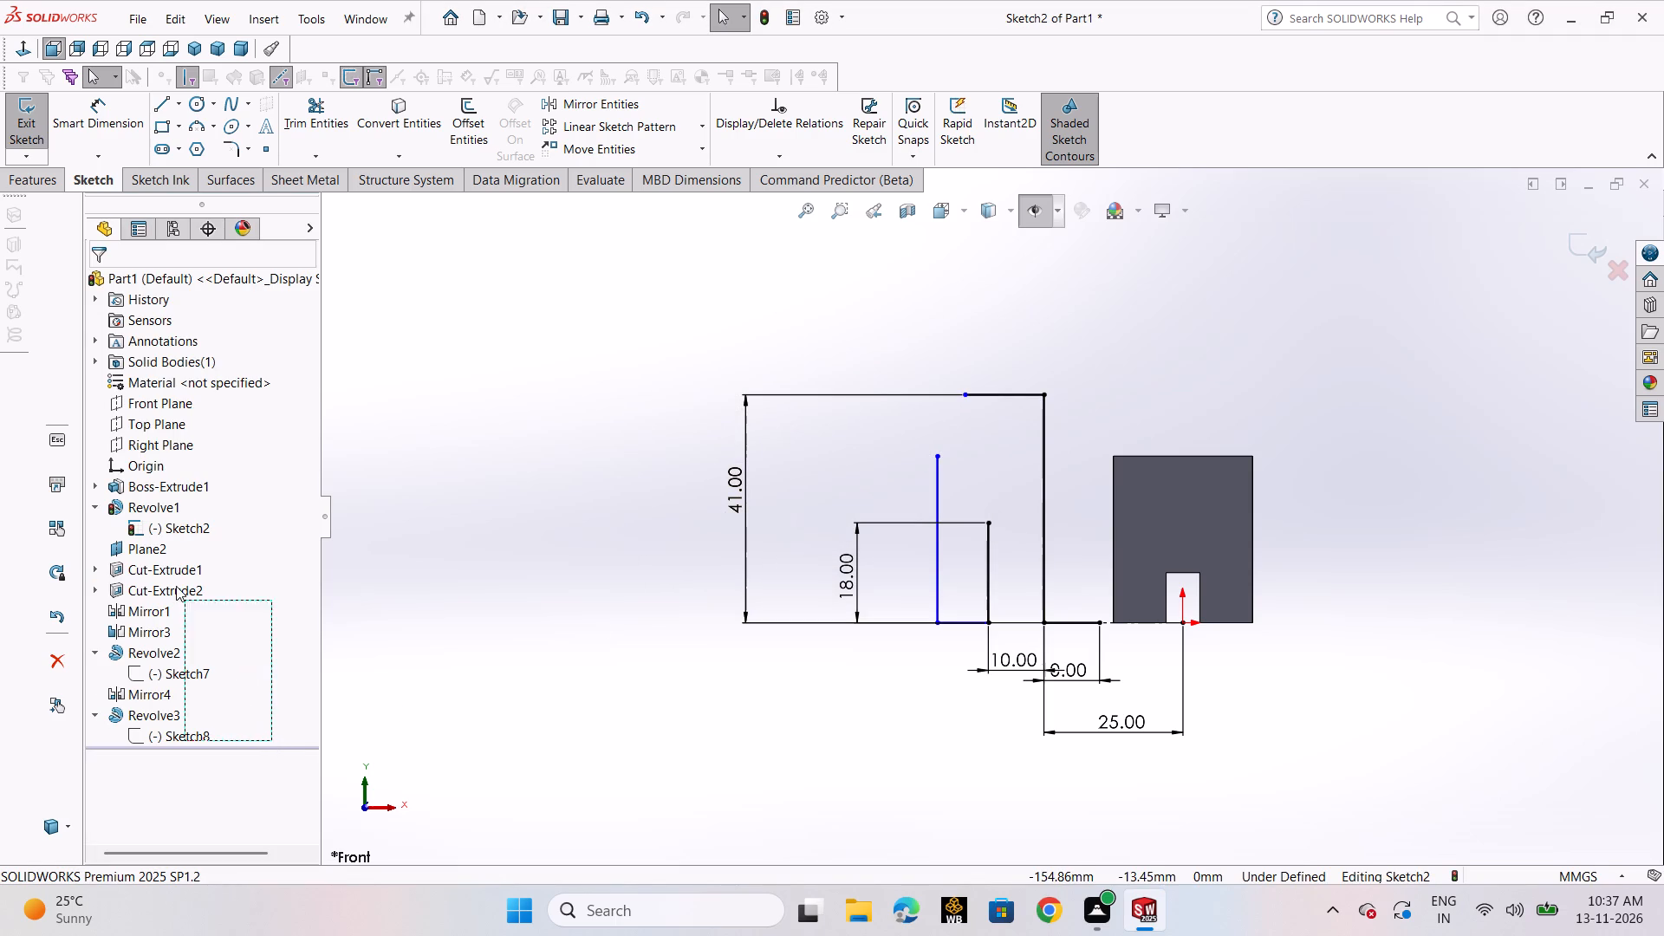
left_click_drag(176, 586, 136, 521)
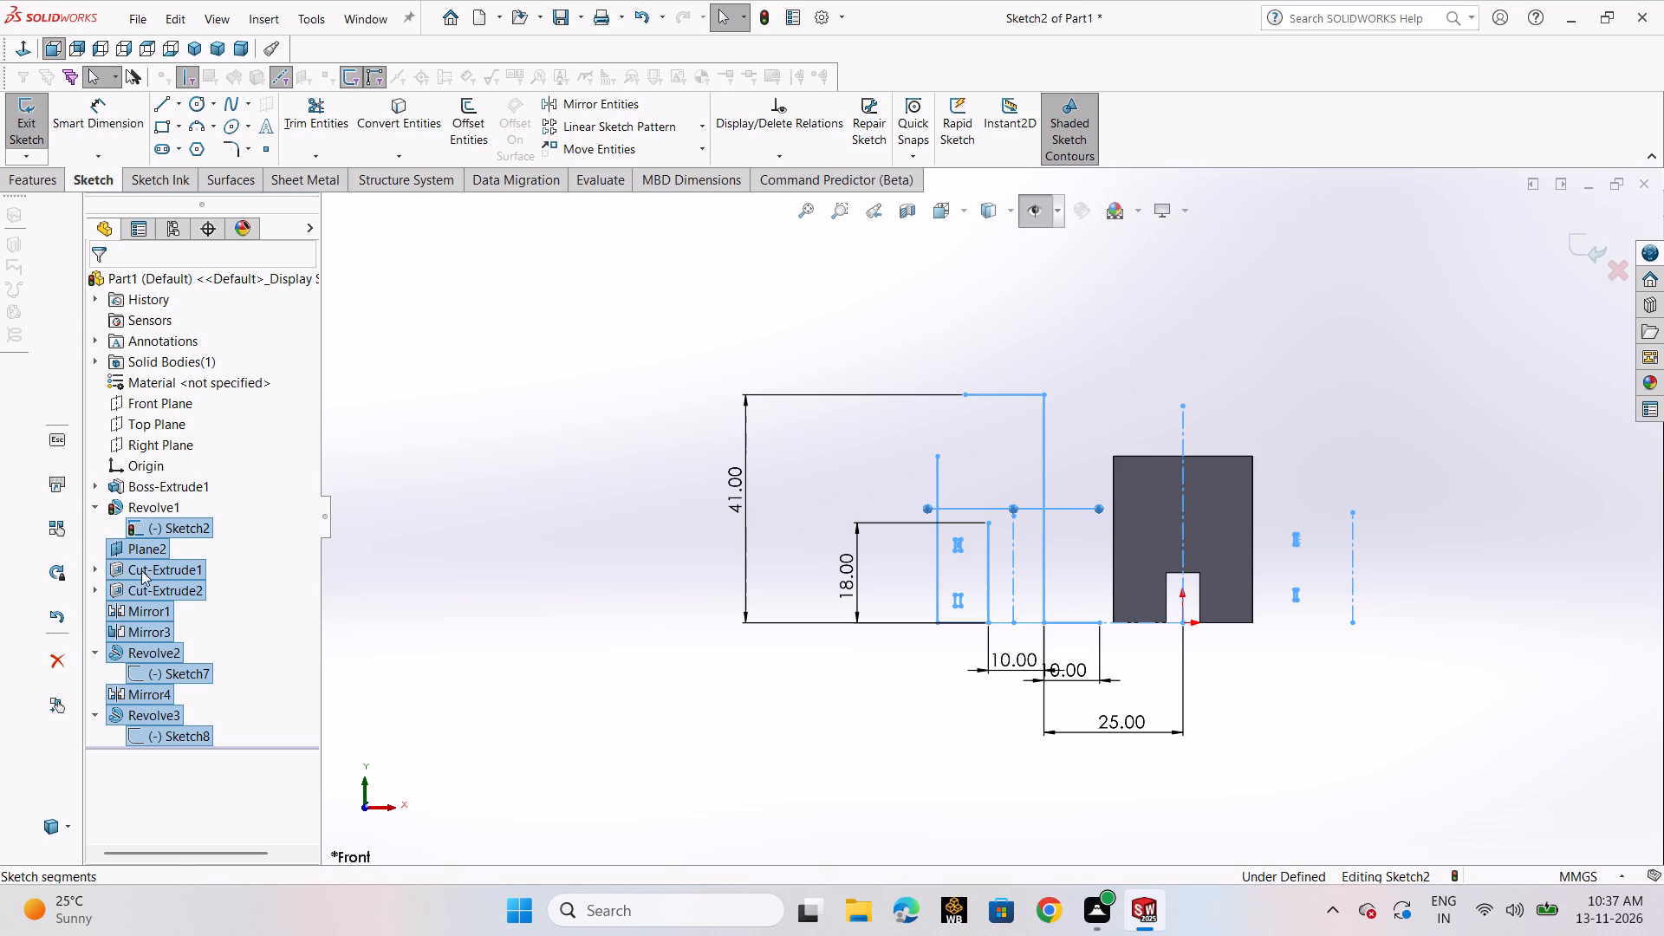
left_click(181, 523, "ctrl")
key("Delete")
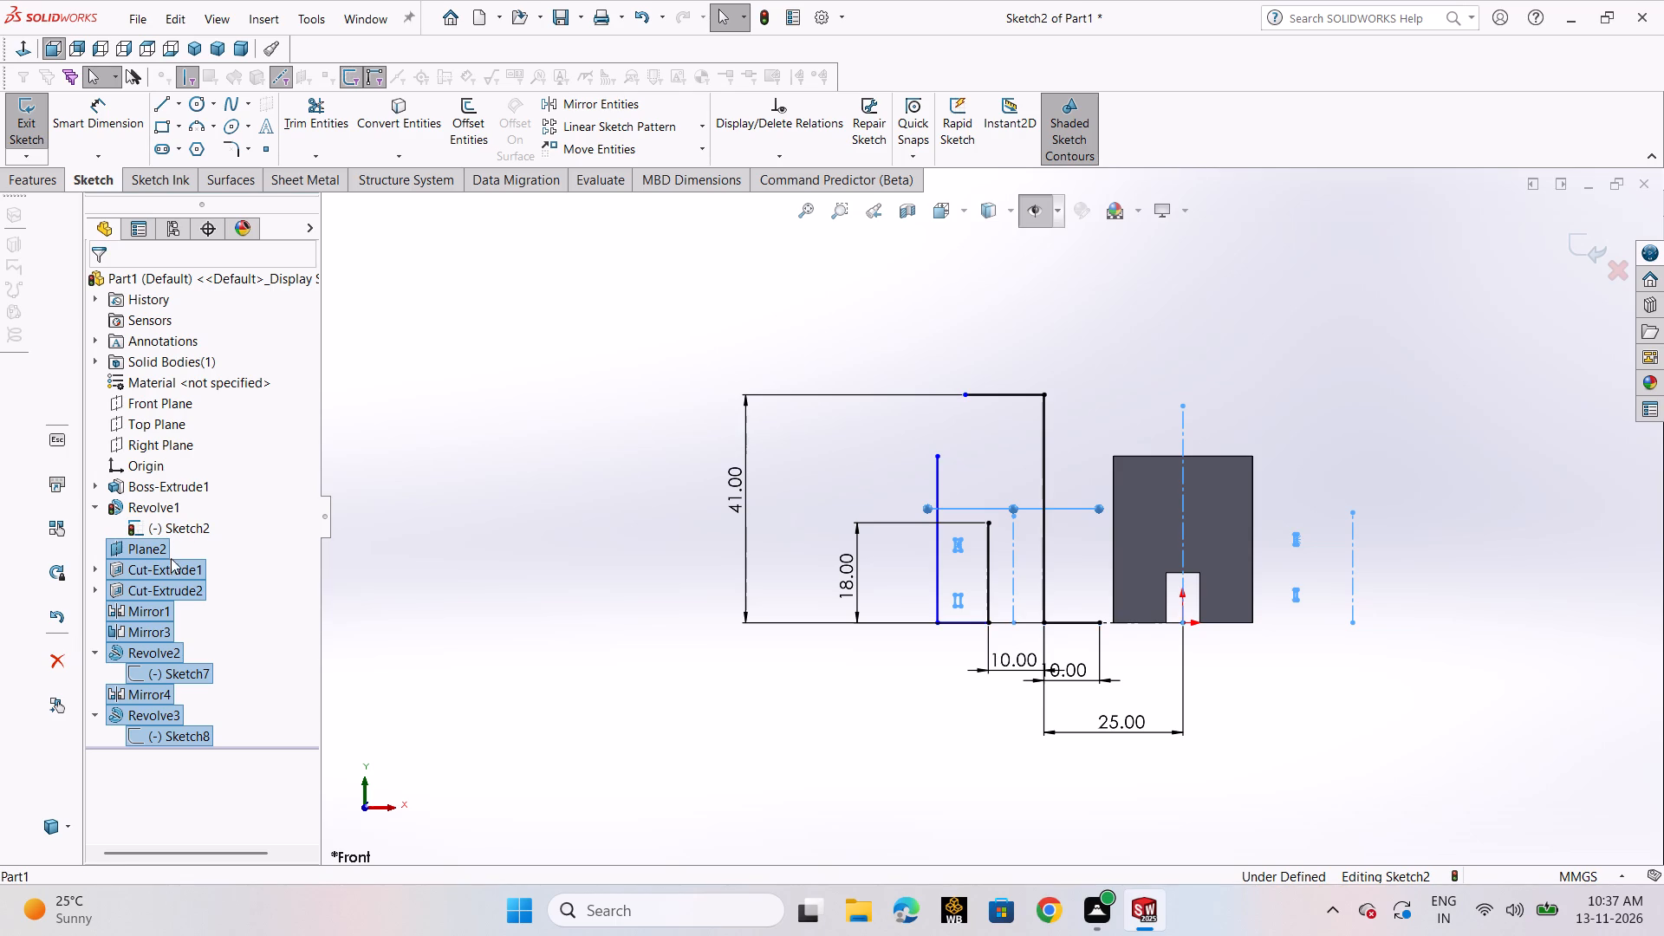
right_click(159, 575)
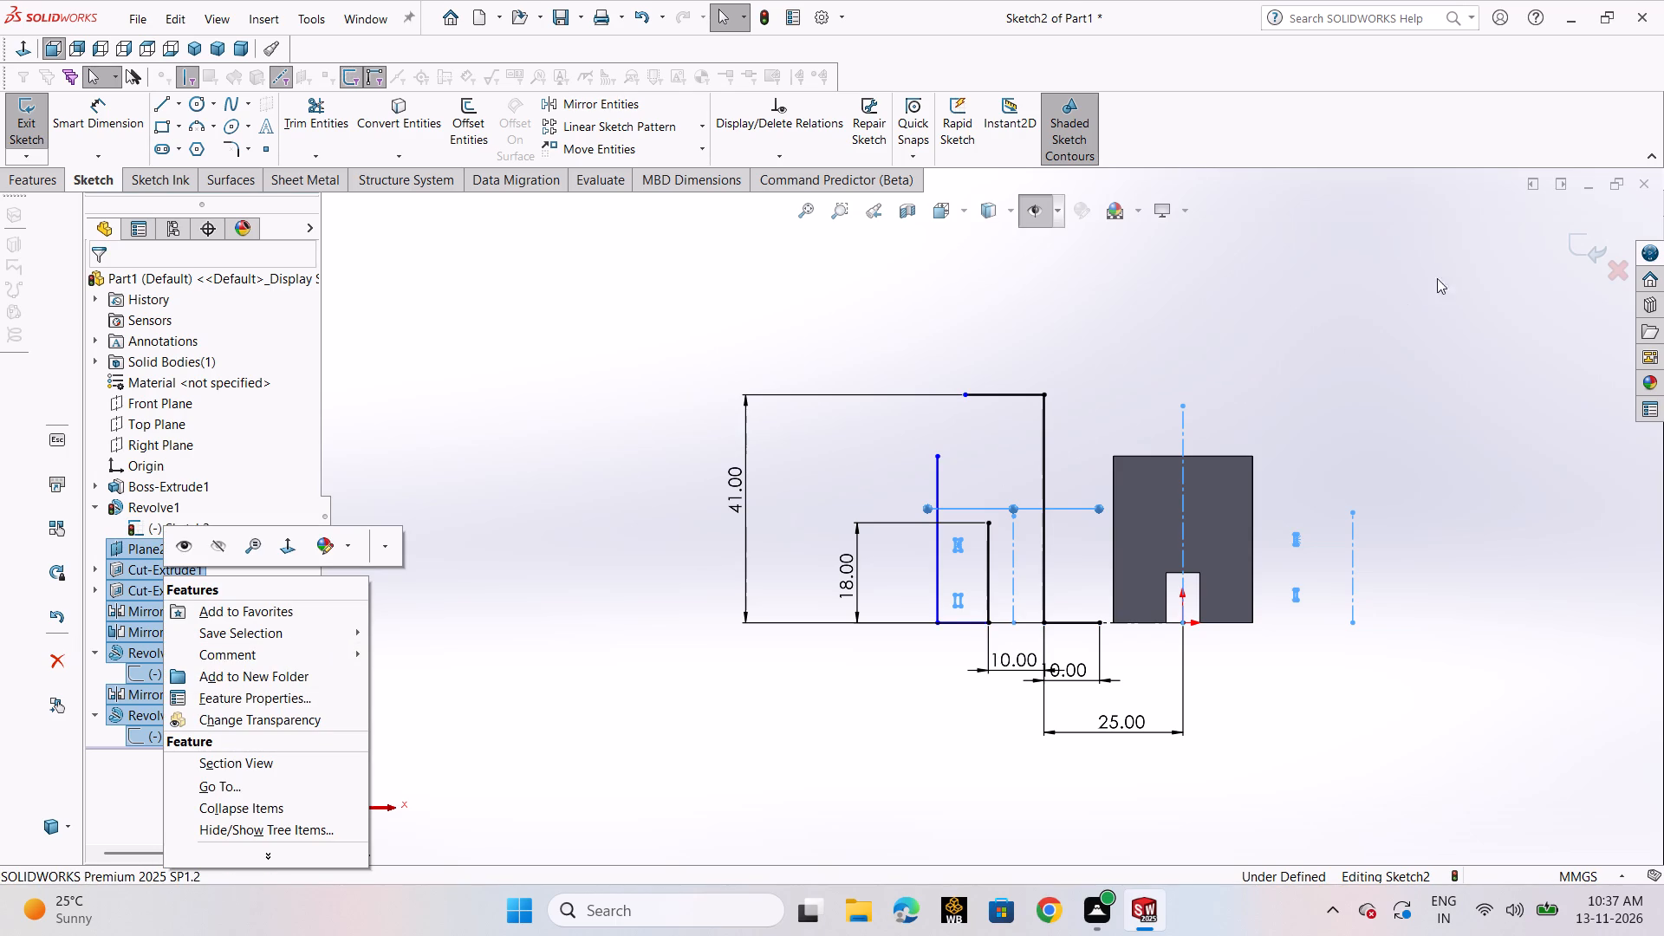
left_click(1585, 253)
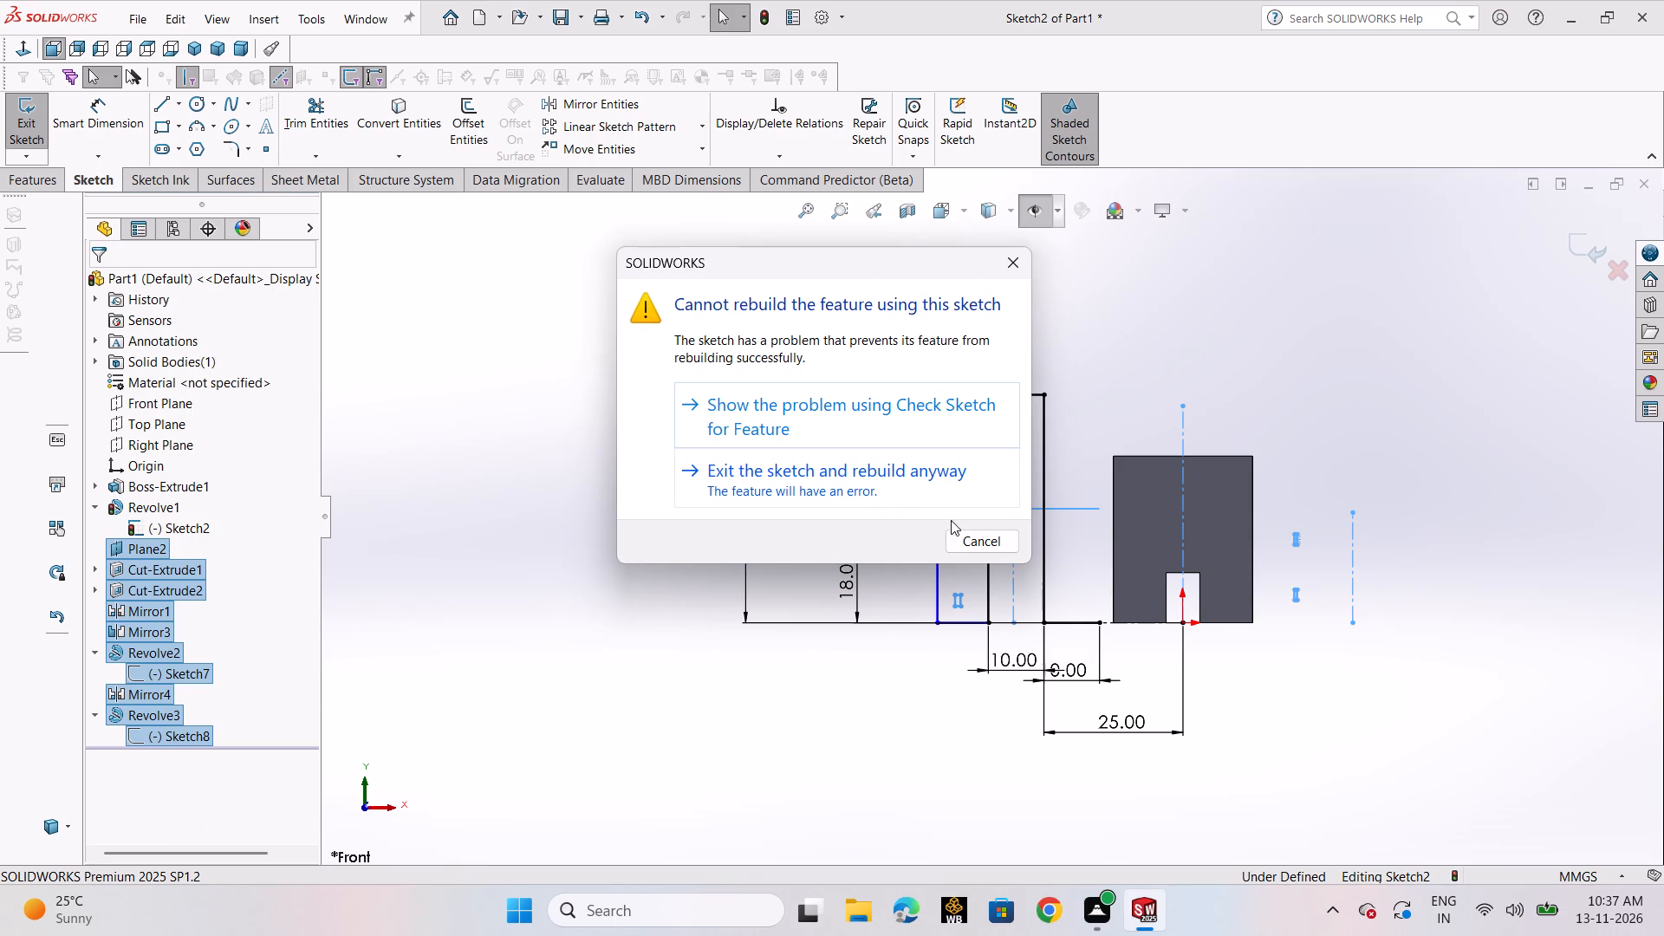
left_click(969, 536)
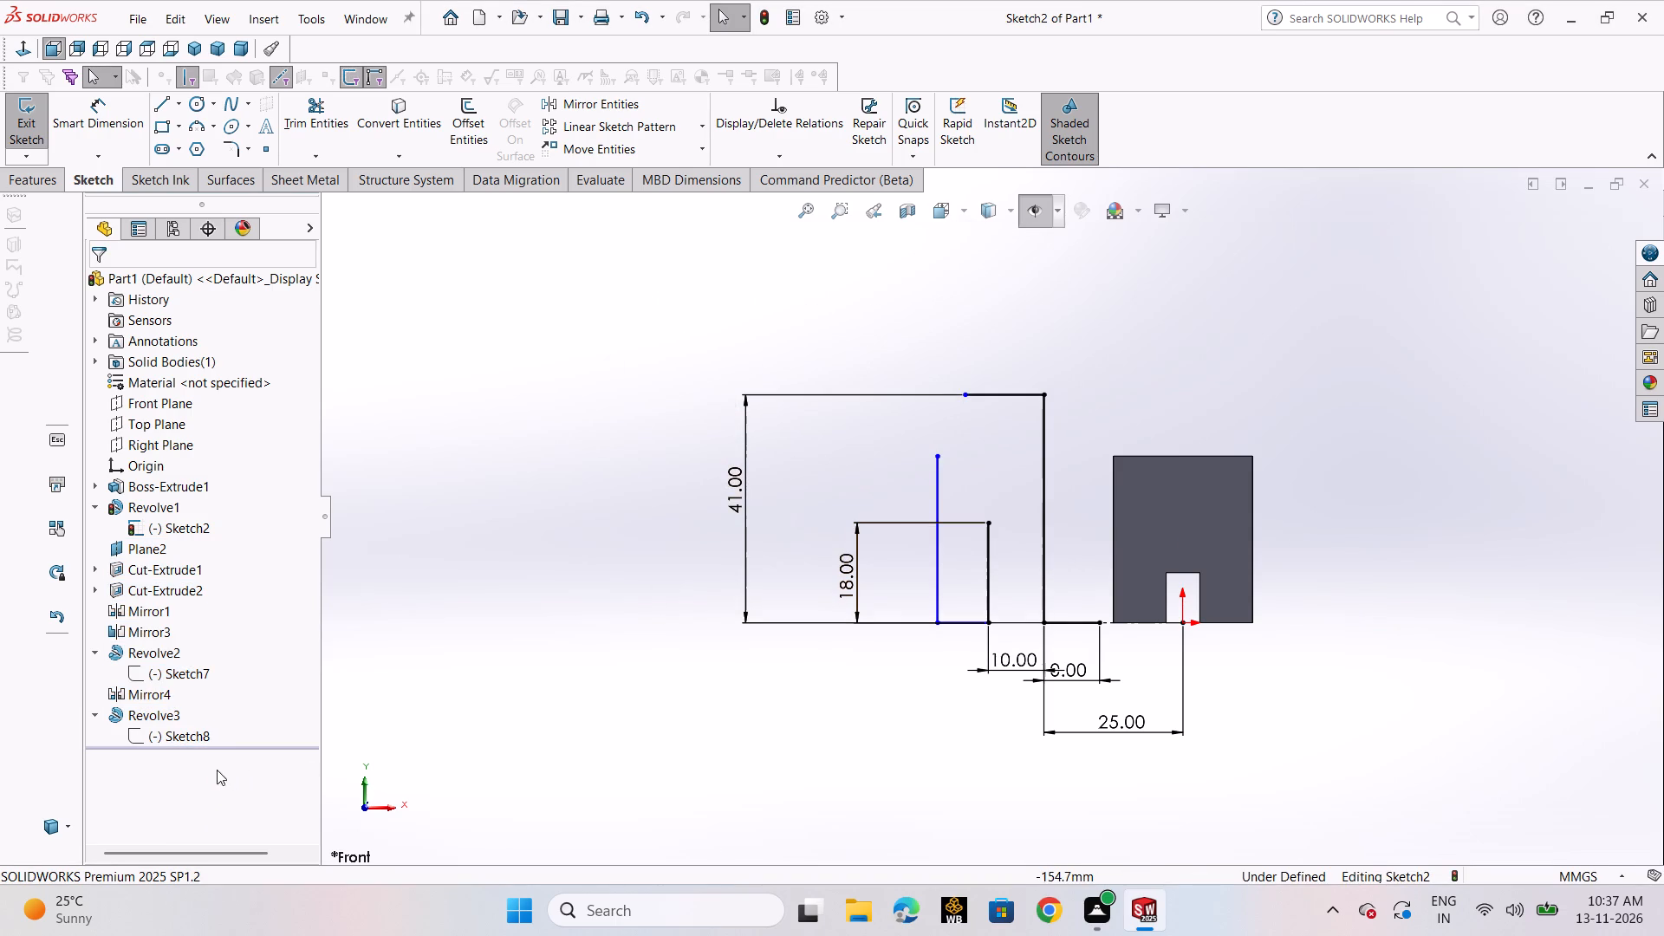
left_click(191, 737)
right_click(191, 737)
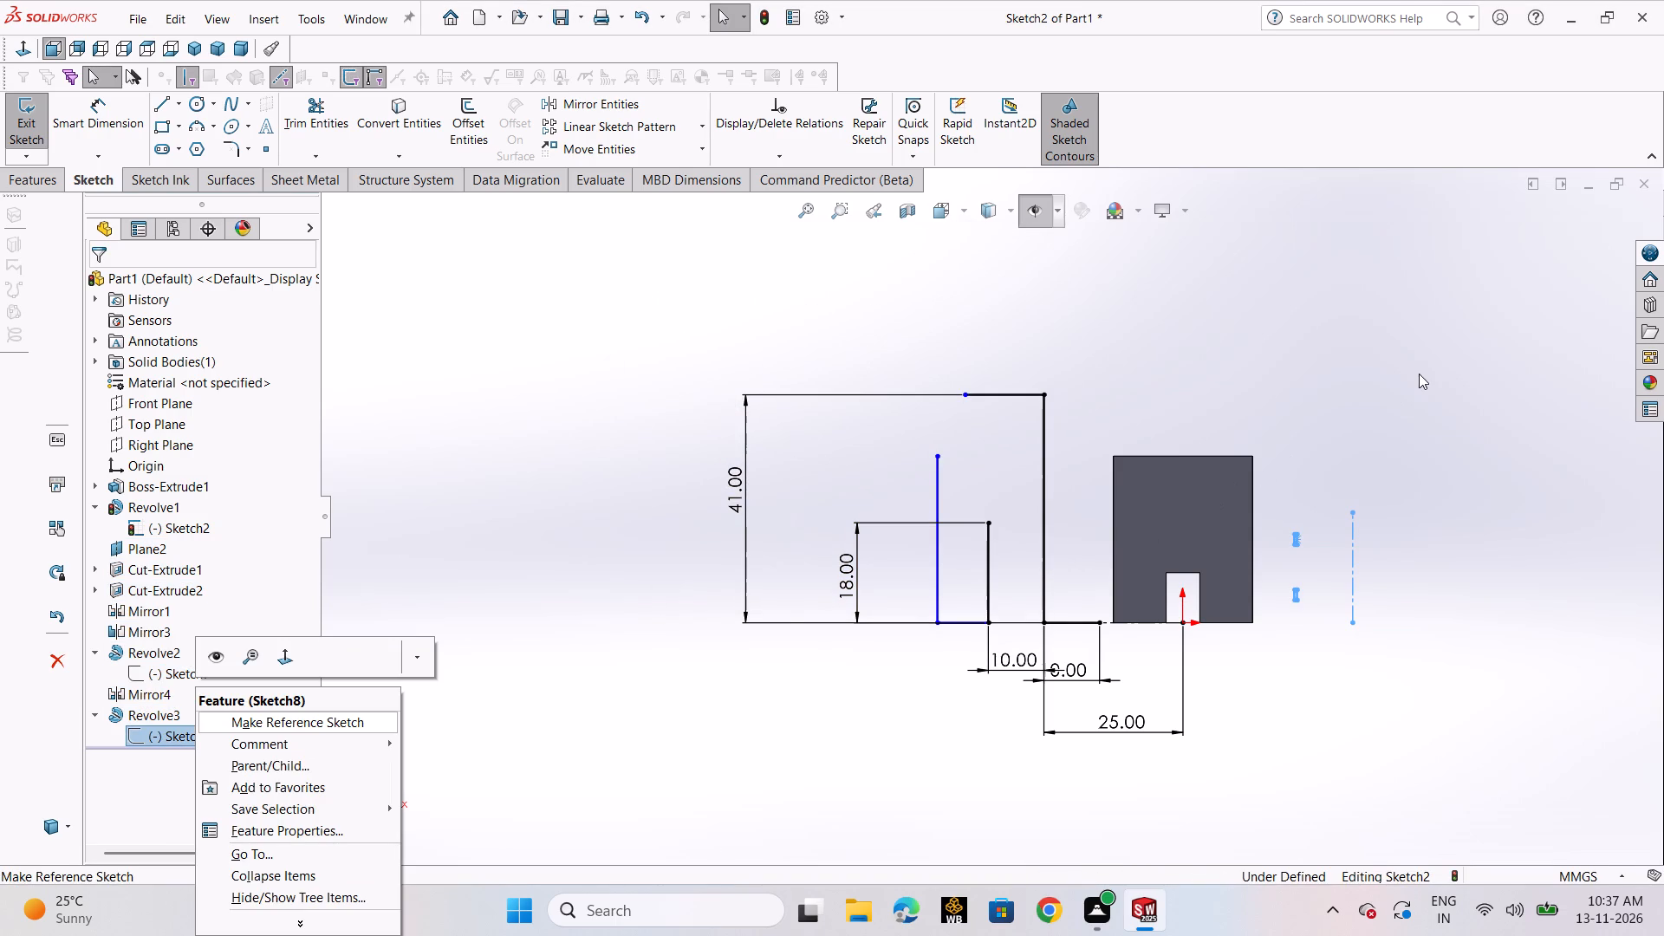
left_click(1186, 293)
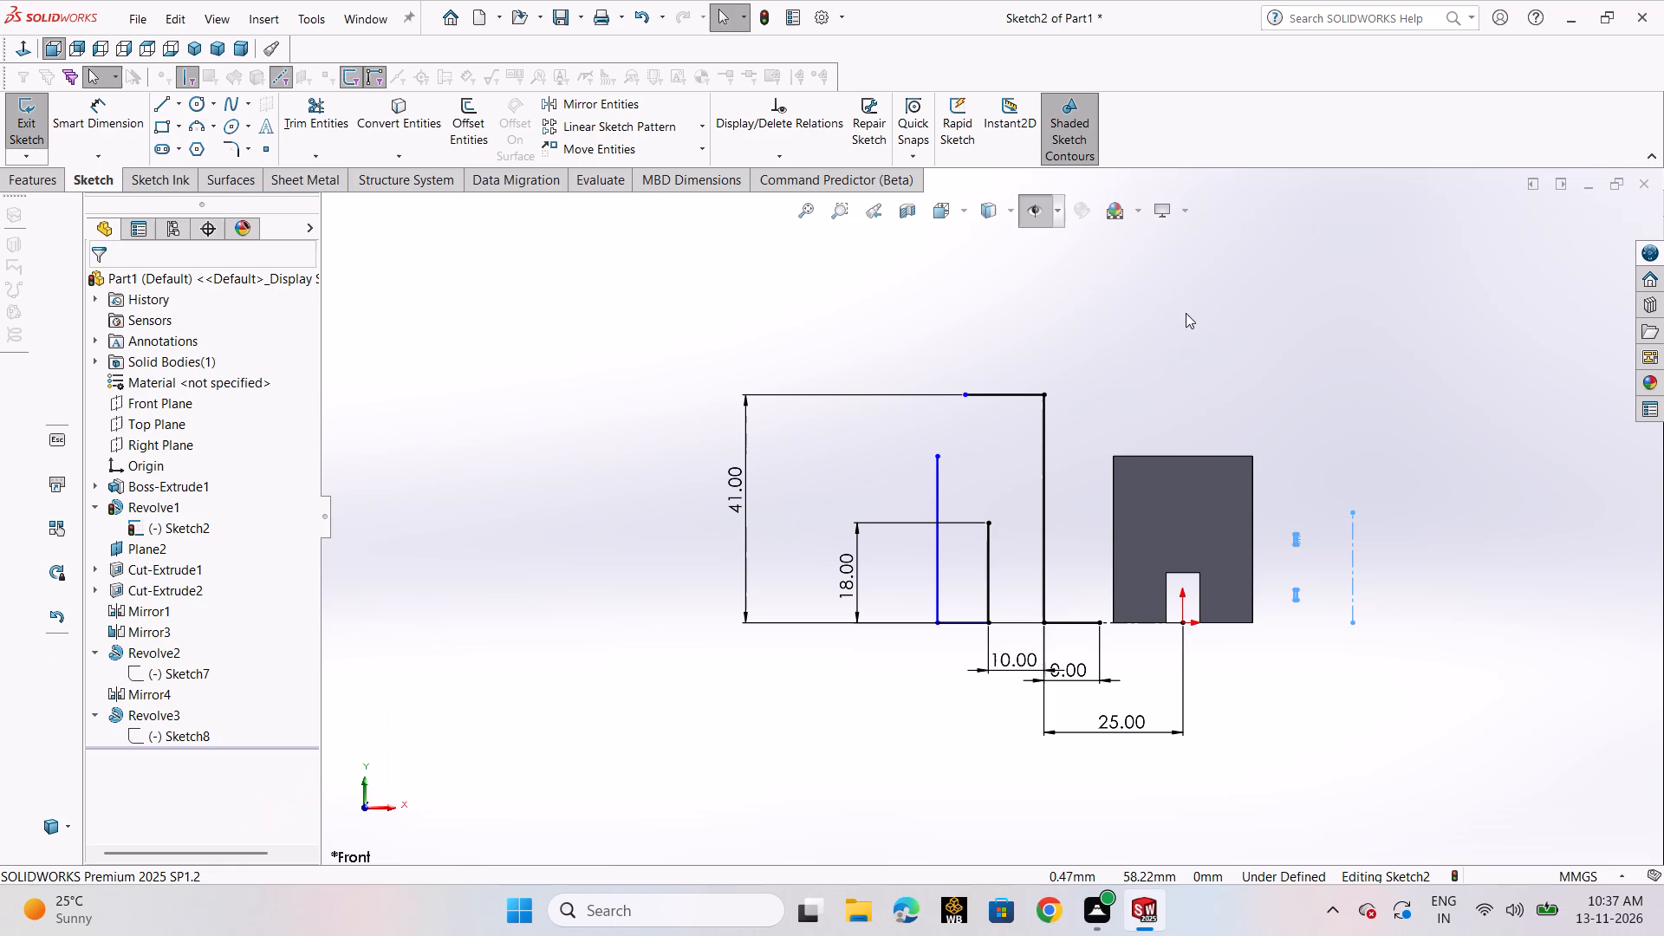
Exit Sketch2 and rebuild the part anyway with the profile left open.
left_click(25, 150)
left_click(32, 118)
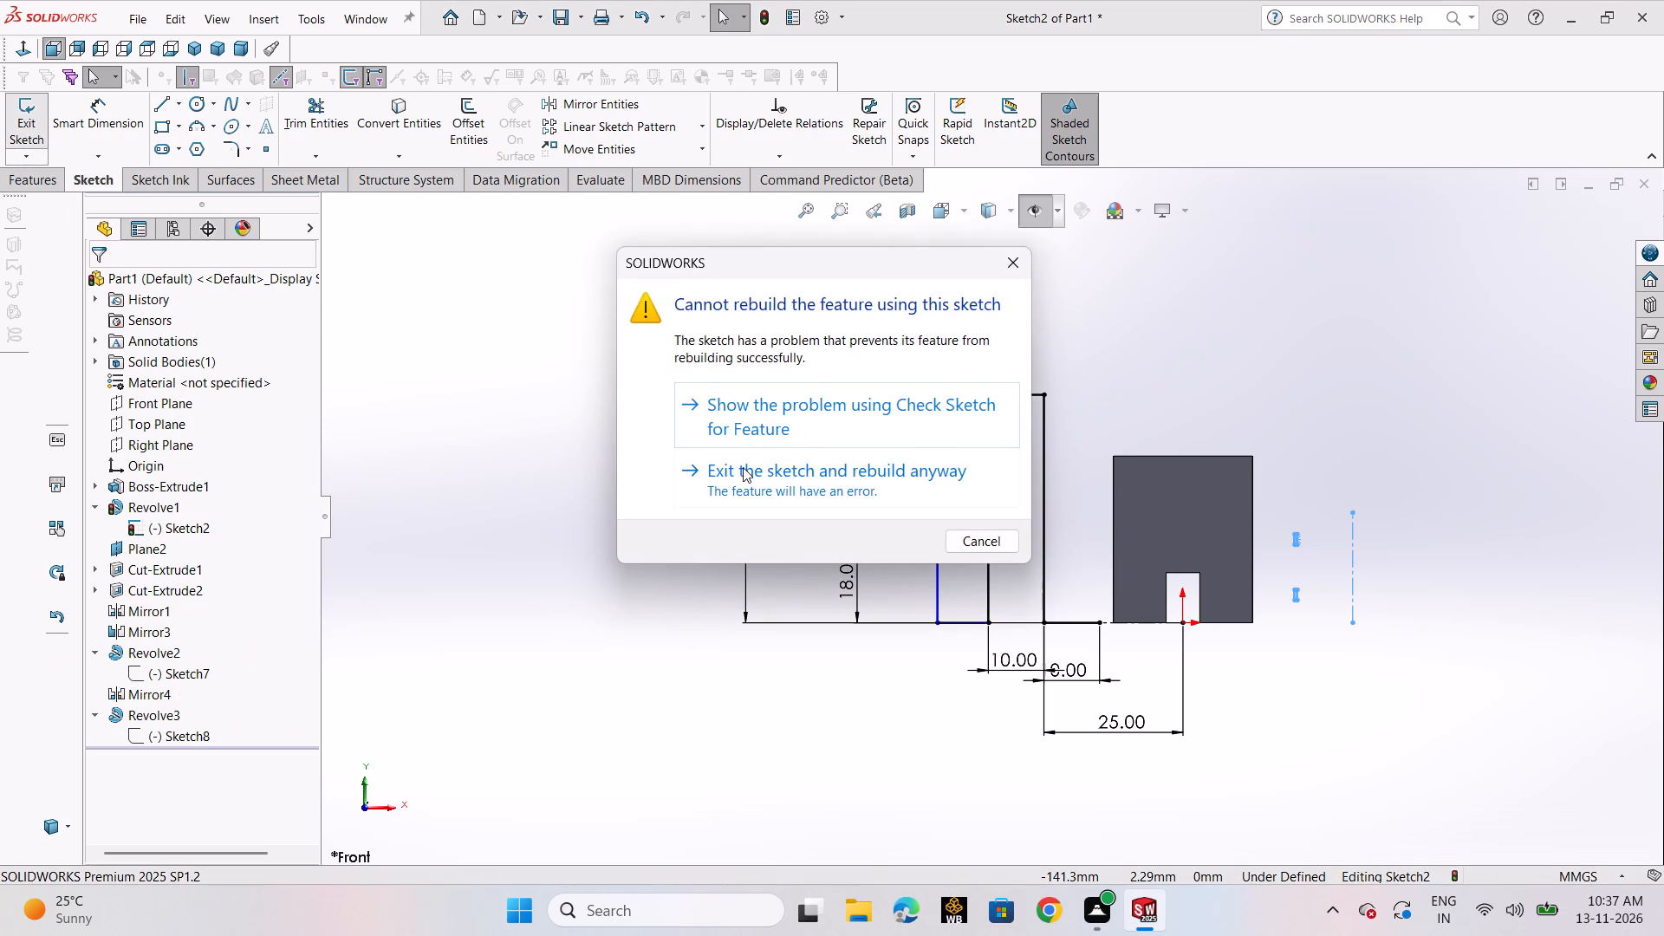
left_click(744, 468)
left_click(768, 466)
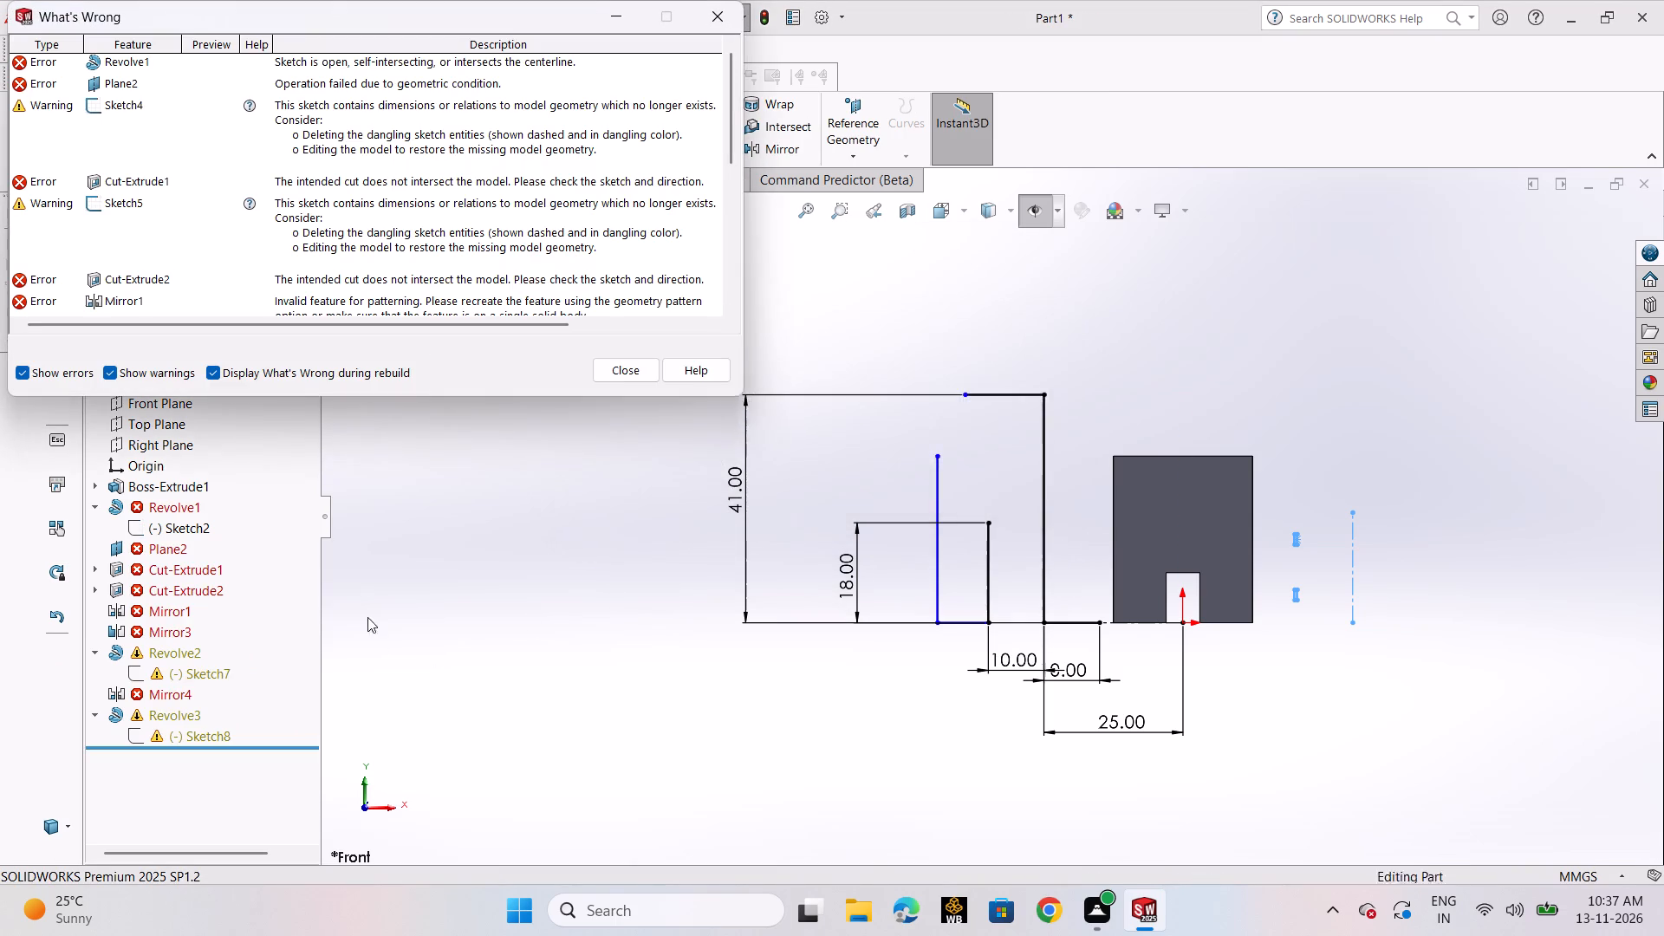
left_click(608, 374)
Delete Plane2 and every feature after it: Cut-Extrude1, Cut-Extrude2, all mirrors, Revolve2 and Revolve3, including dependent items.
left_click_drag(299, 733, 151, 526)
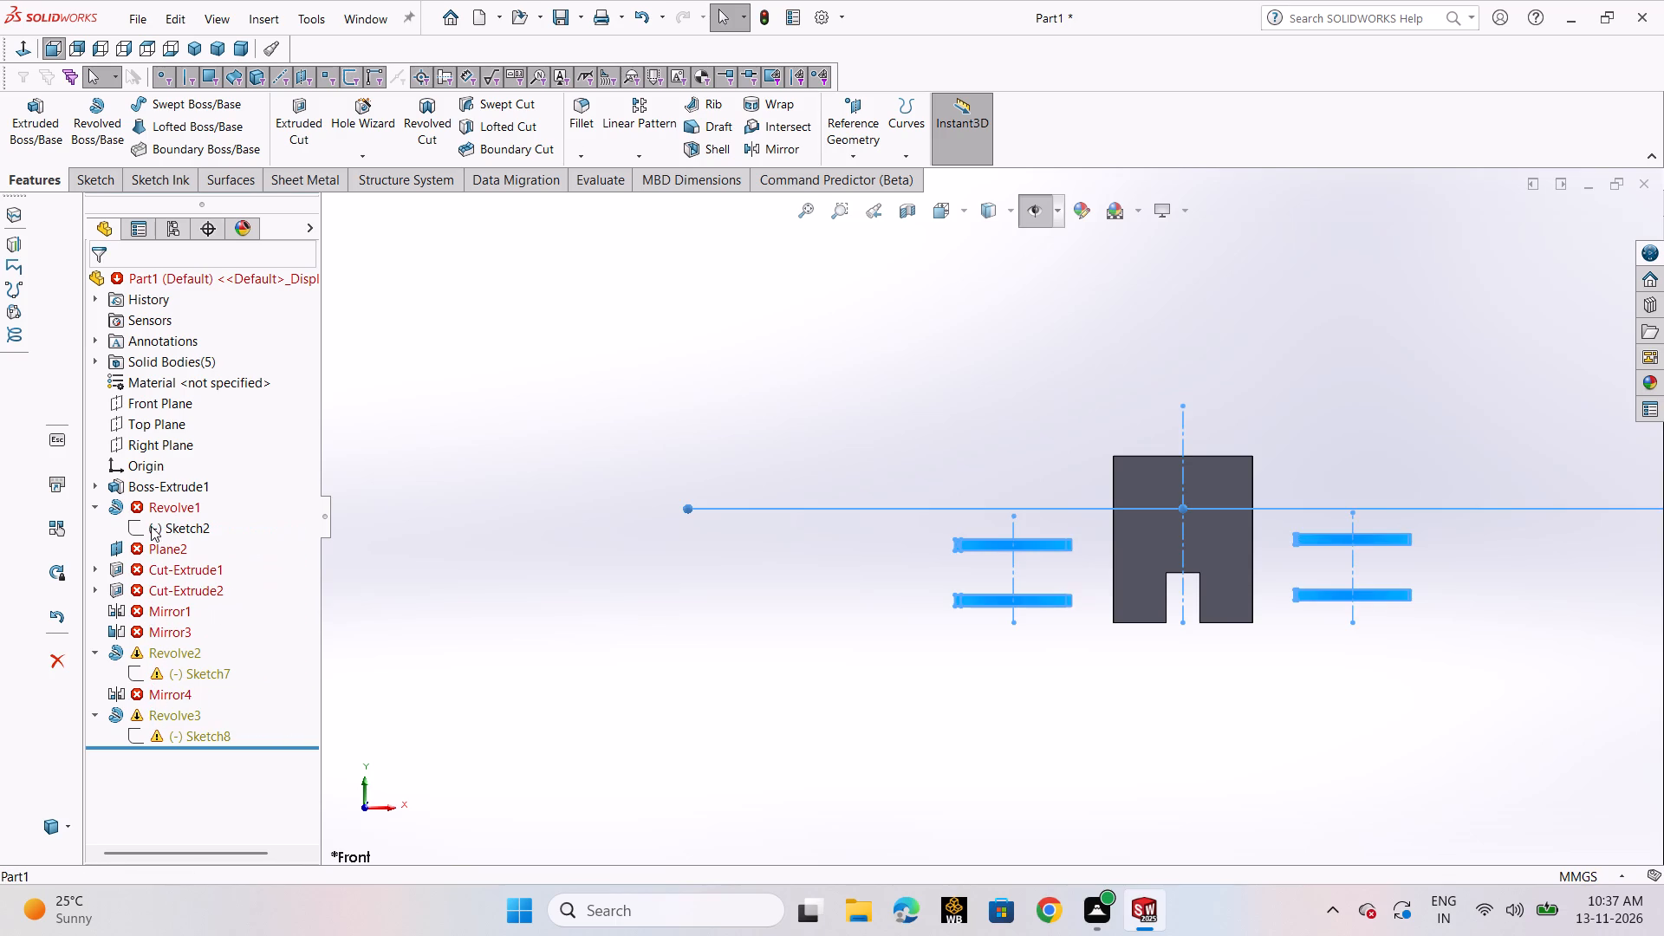
key("Delete")
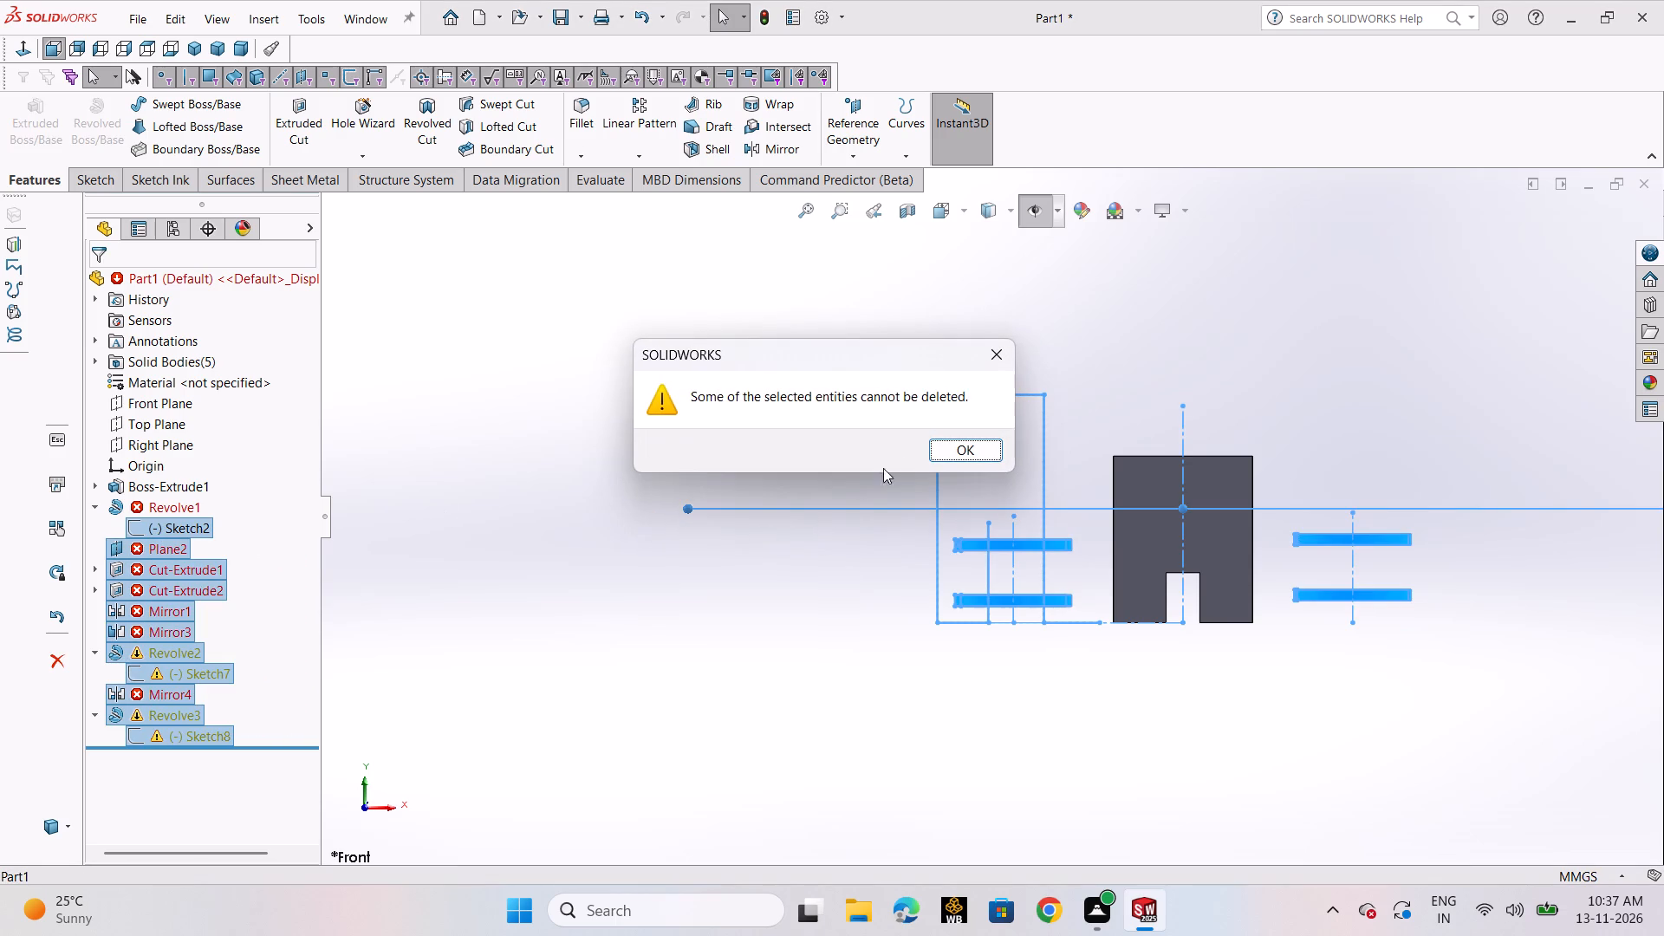
left_click(956, 452)
left_click(973, 380)
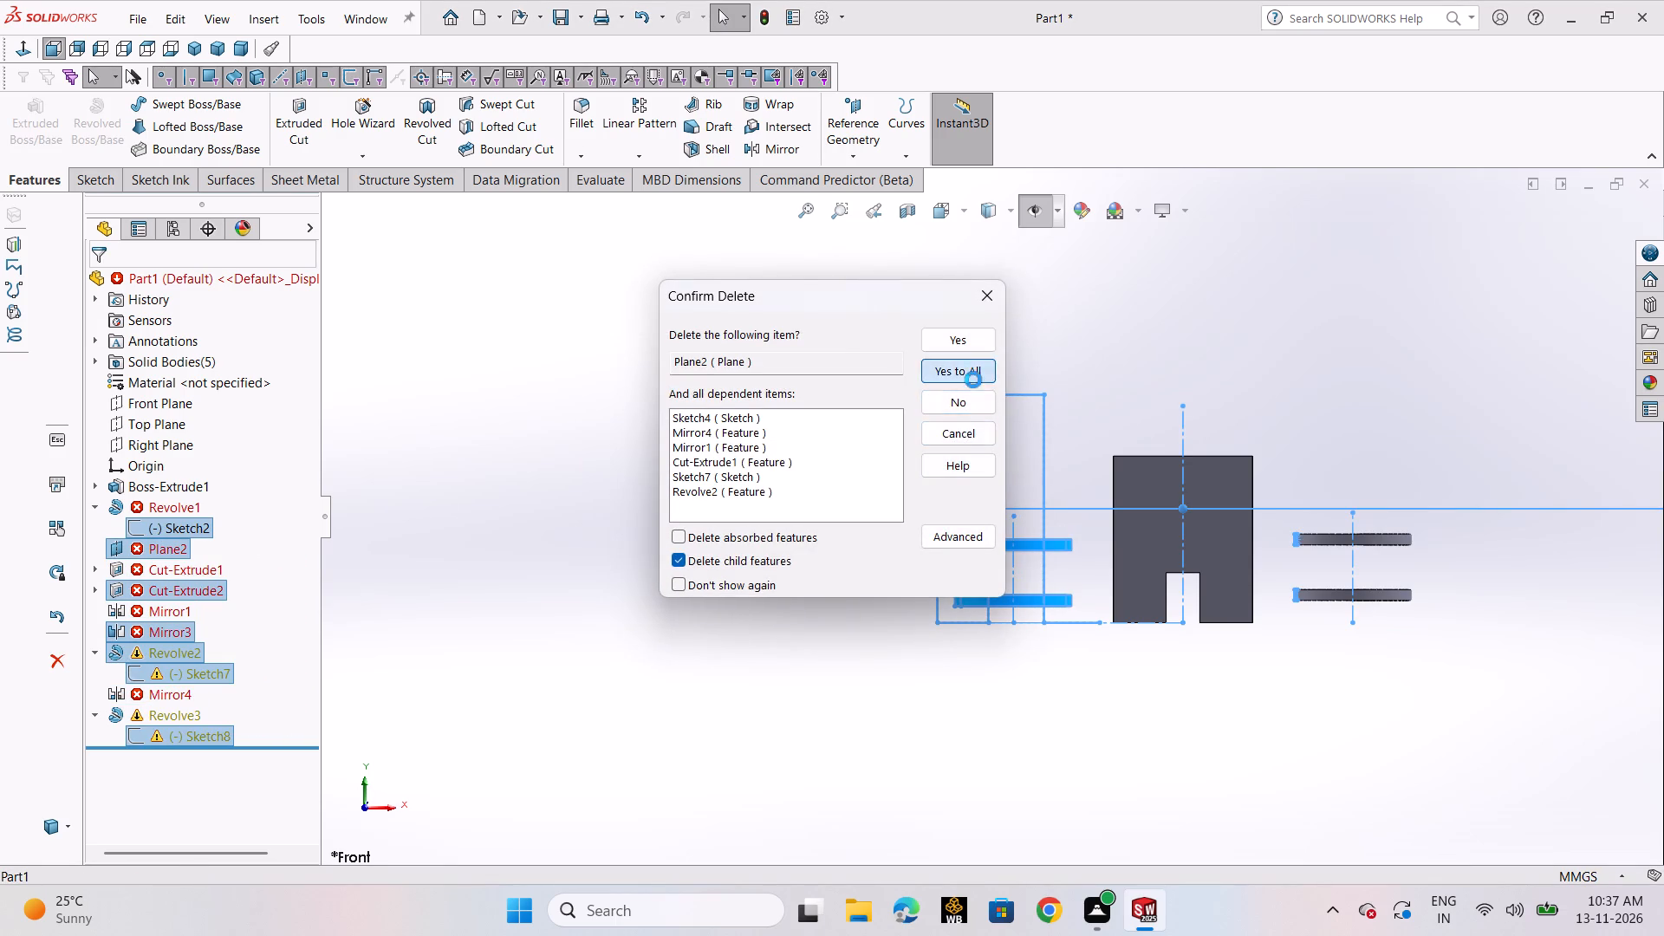
left_click(873, 468)
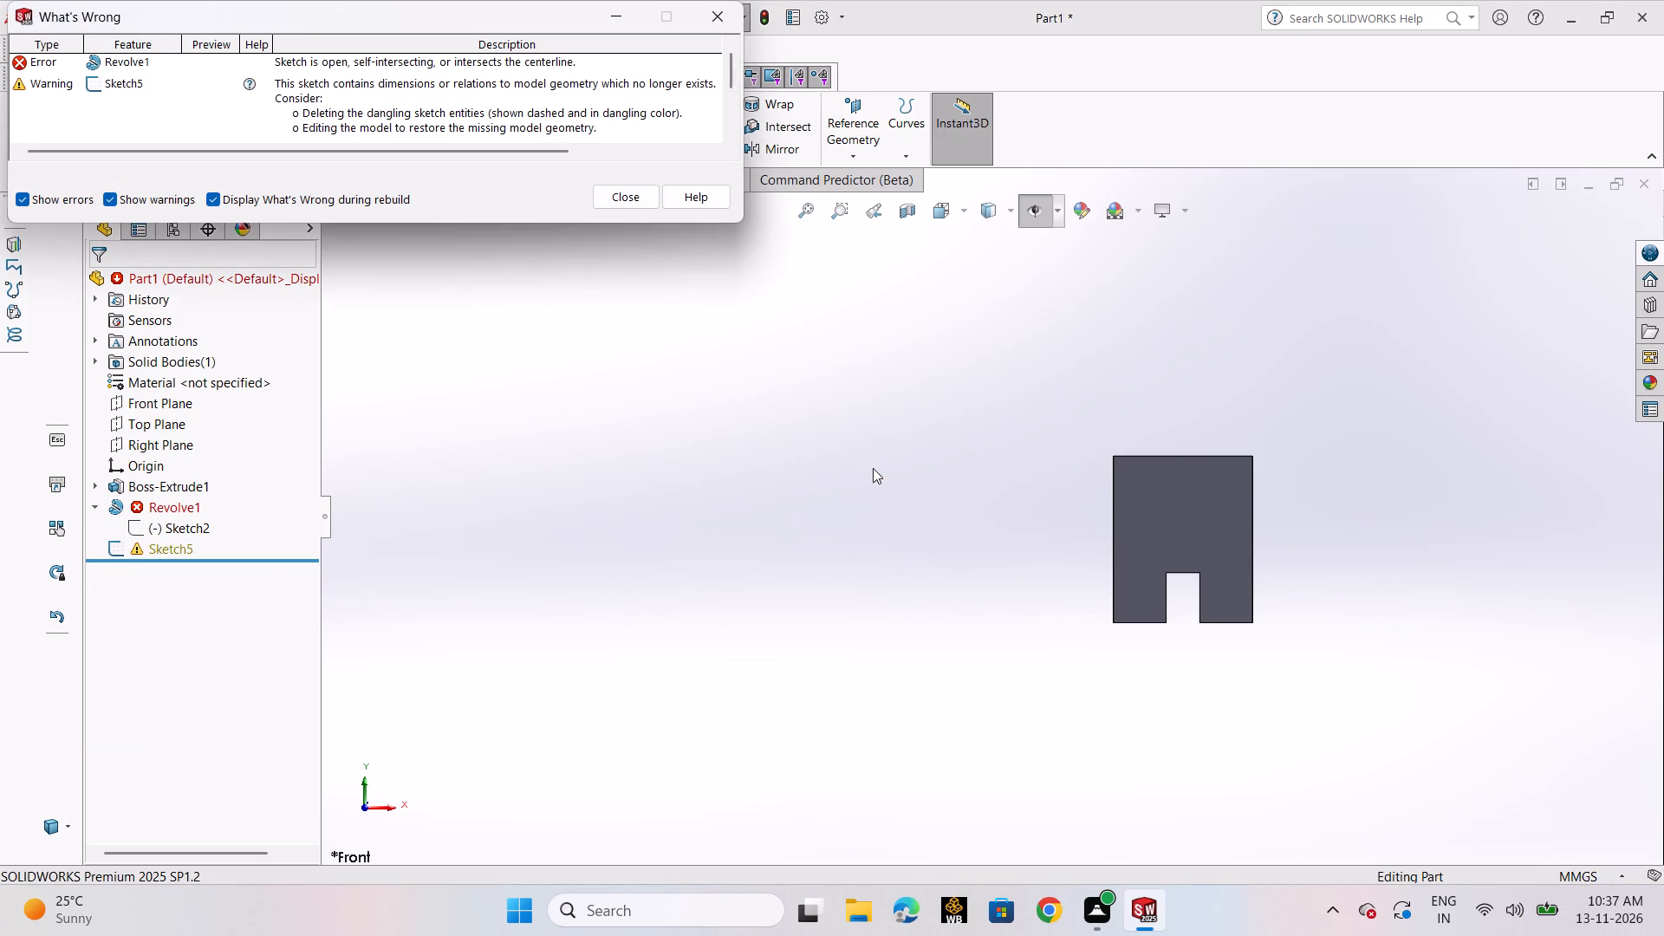
left_click(635, 190)
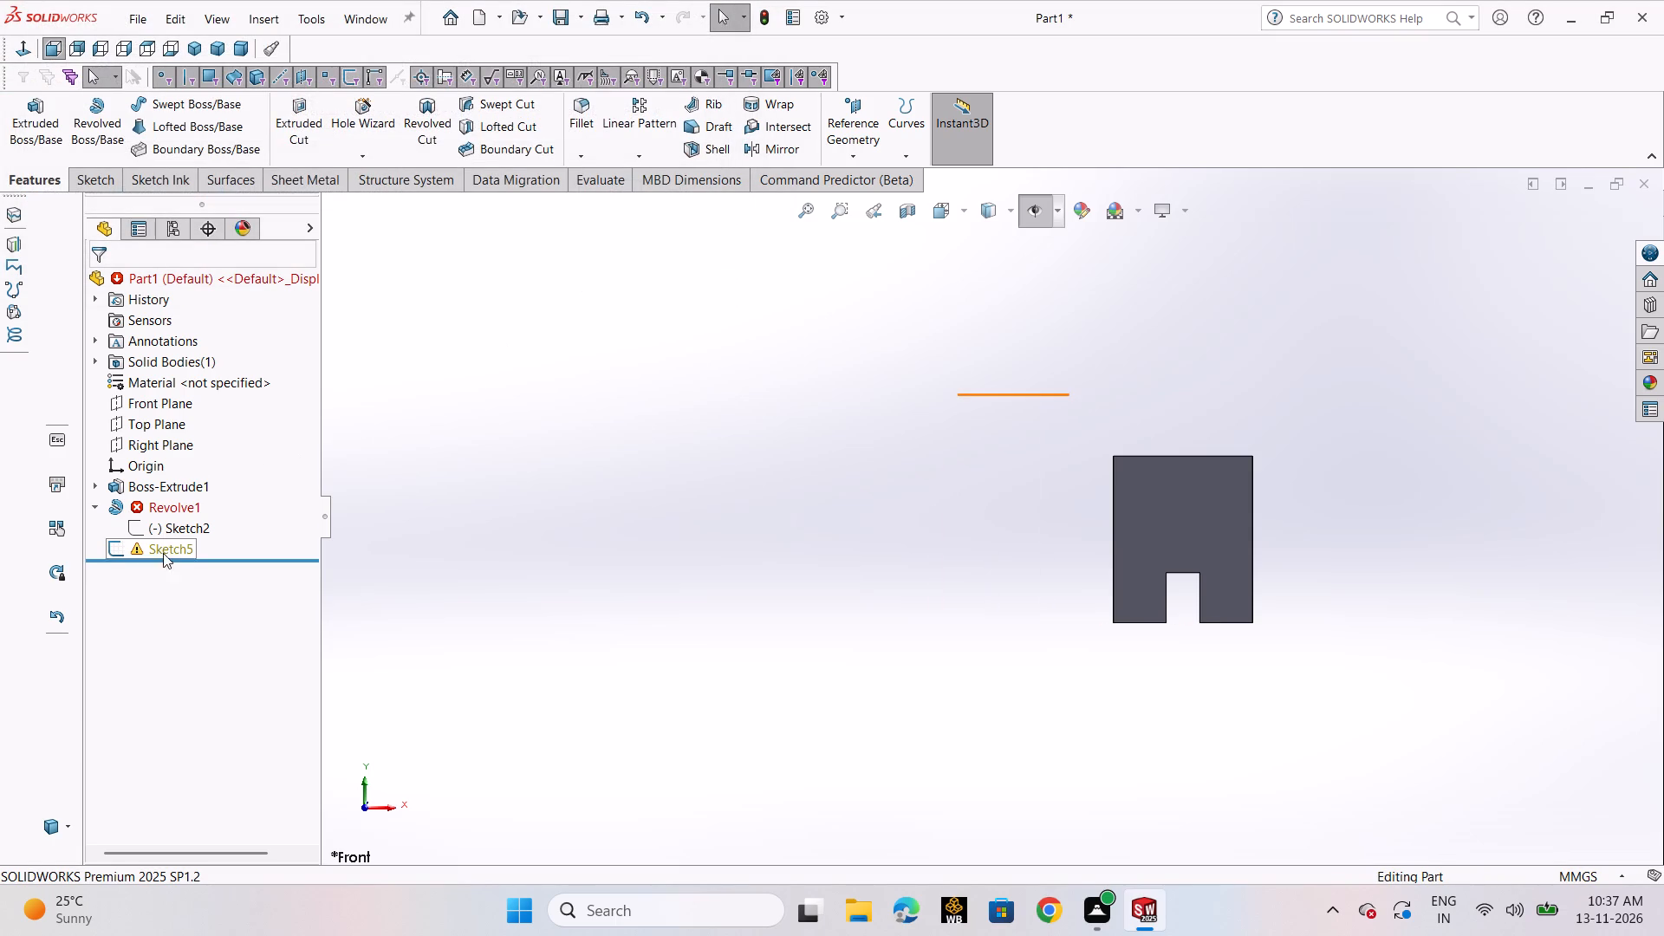
Delete the leftover Sketch5 below Revolve1.
left_click(171, 551)
key("Delete")
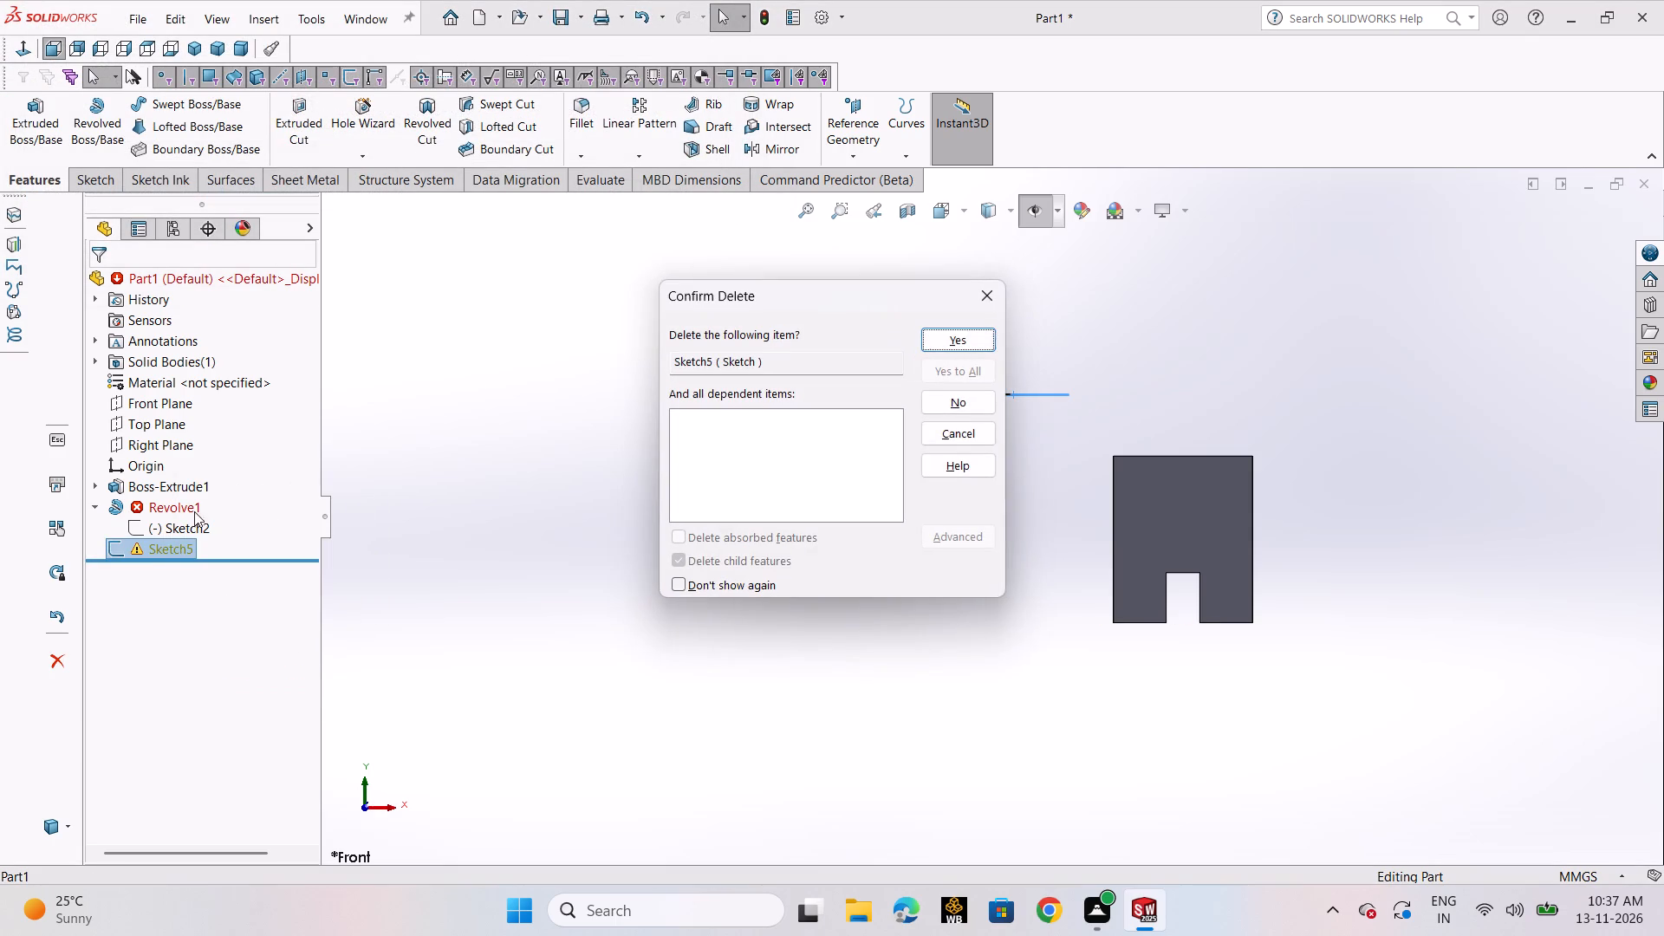
left_click(950, 332)
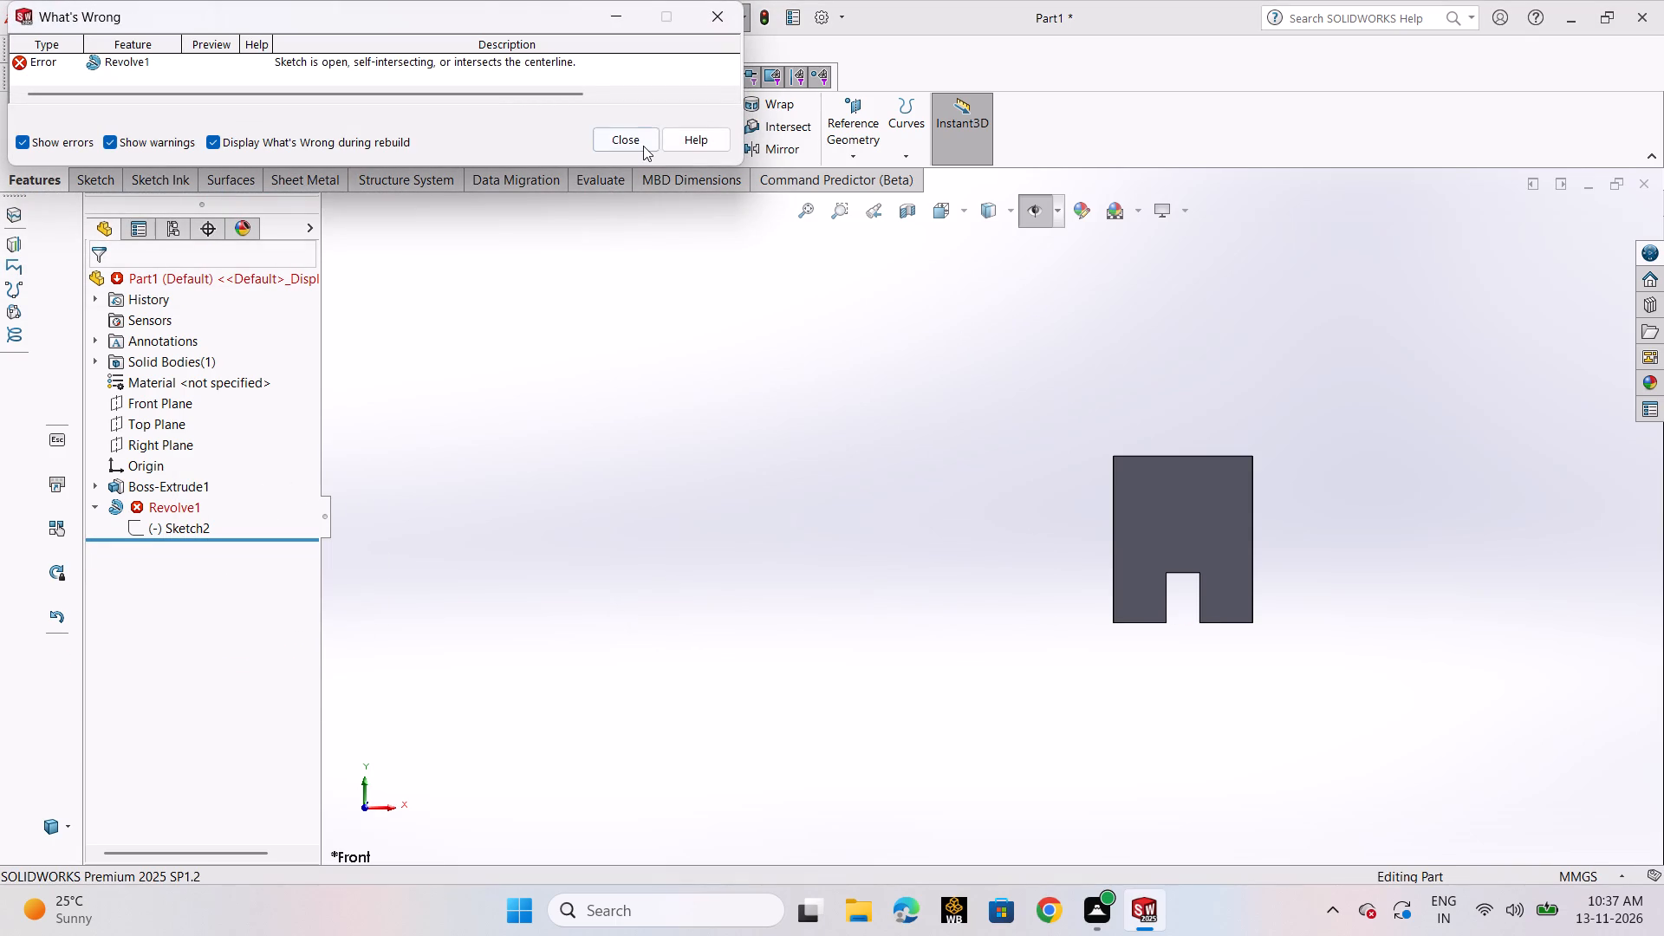
left_click(643, 146)
Reopen Revolve1's Sketch2 and delete the outermost vertical line and the short base line joining it to the 18 mm line.
left_click(174, 530)
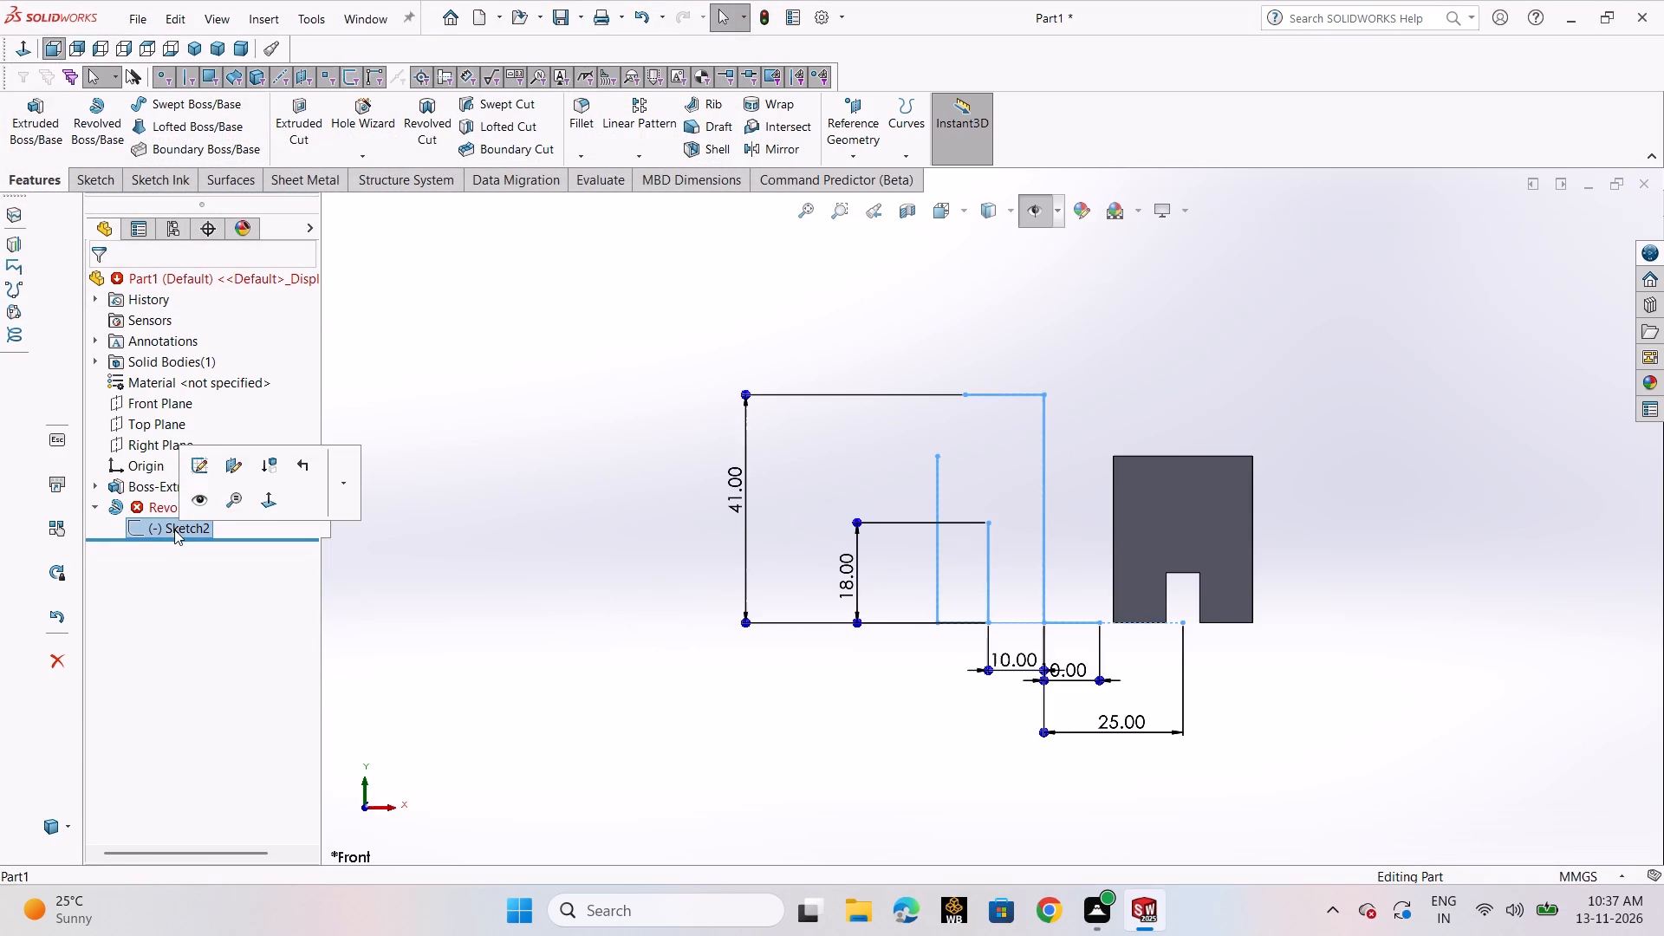
left_click(205, 471)
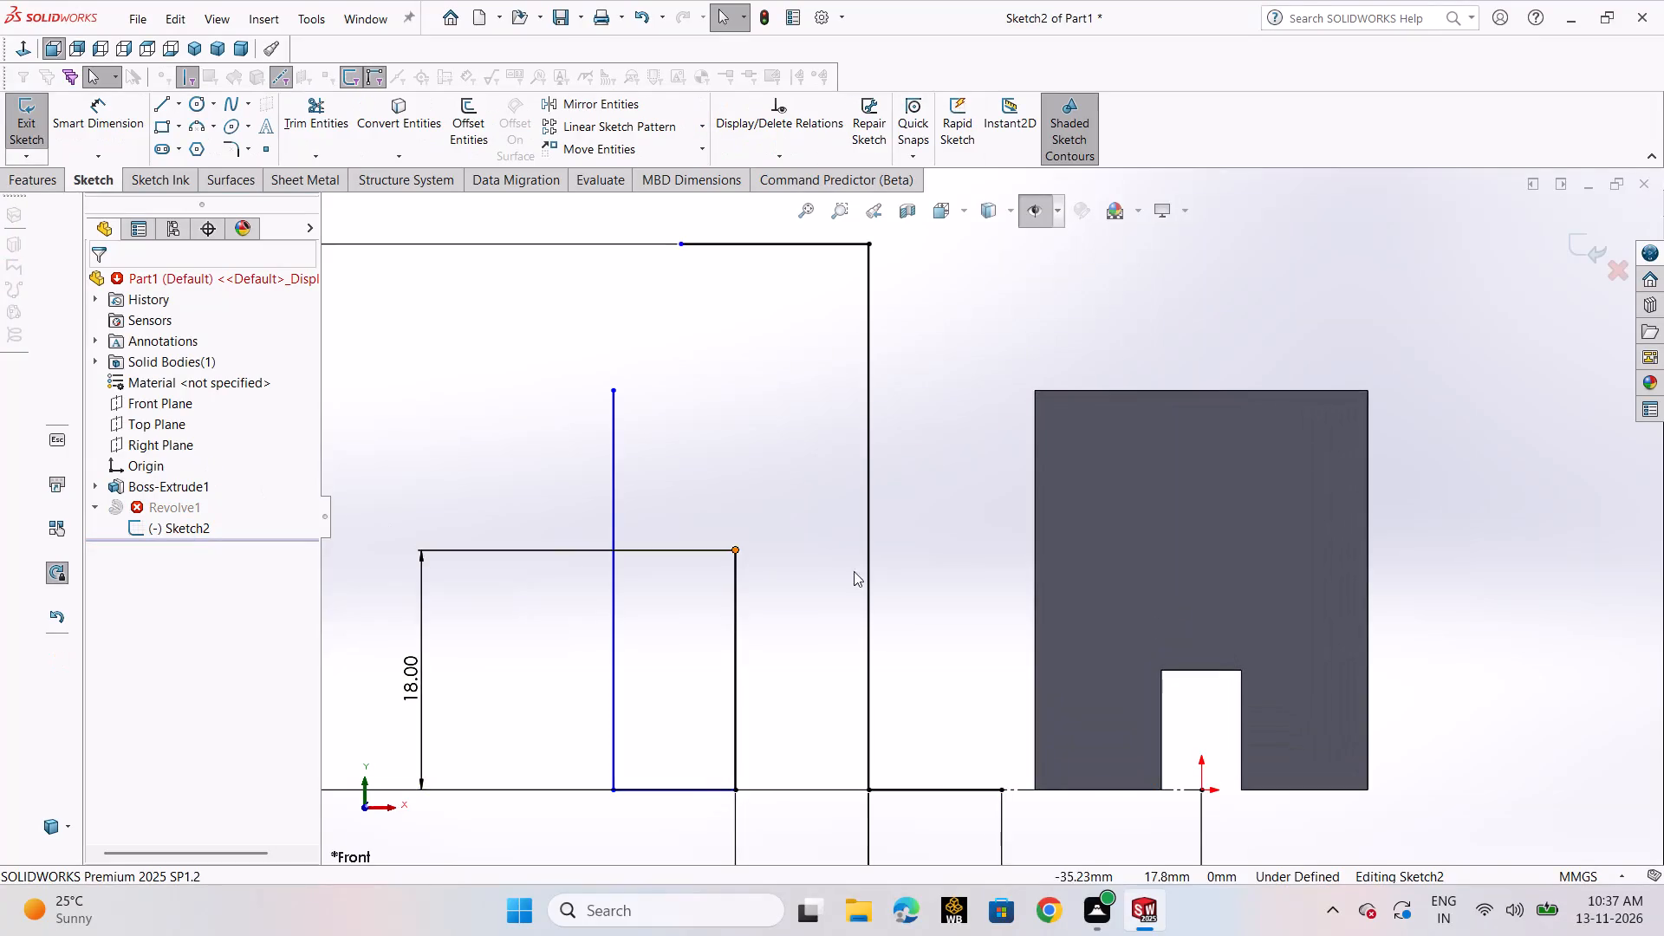
scroll(1068, 699, "up", 5)
scroll(1017, 663, "down", 3)
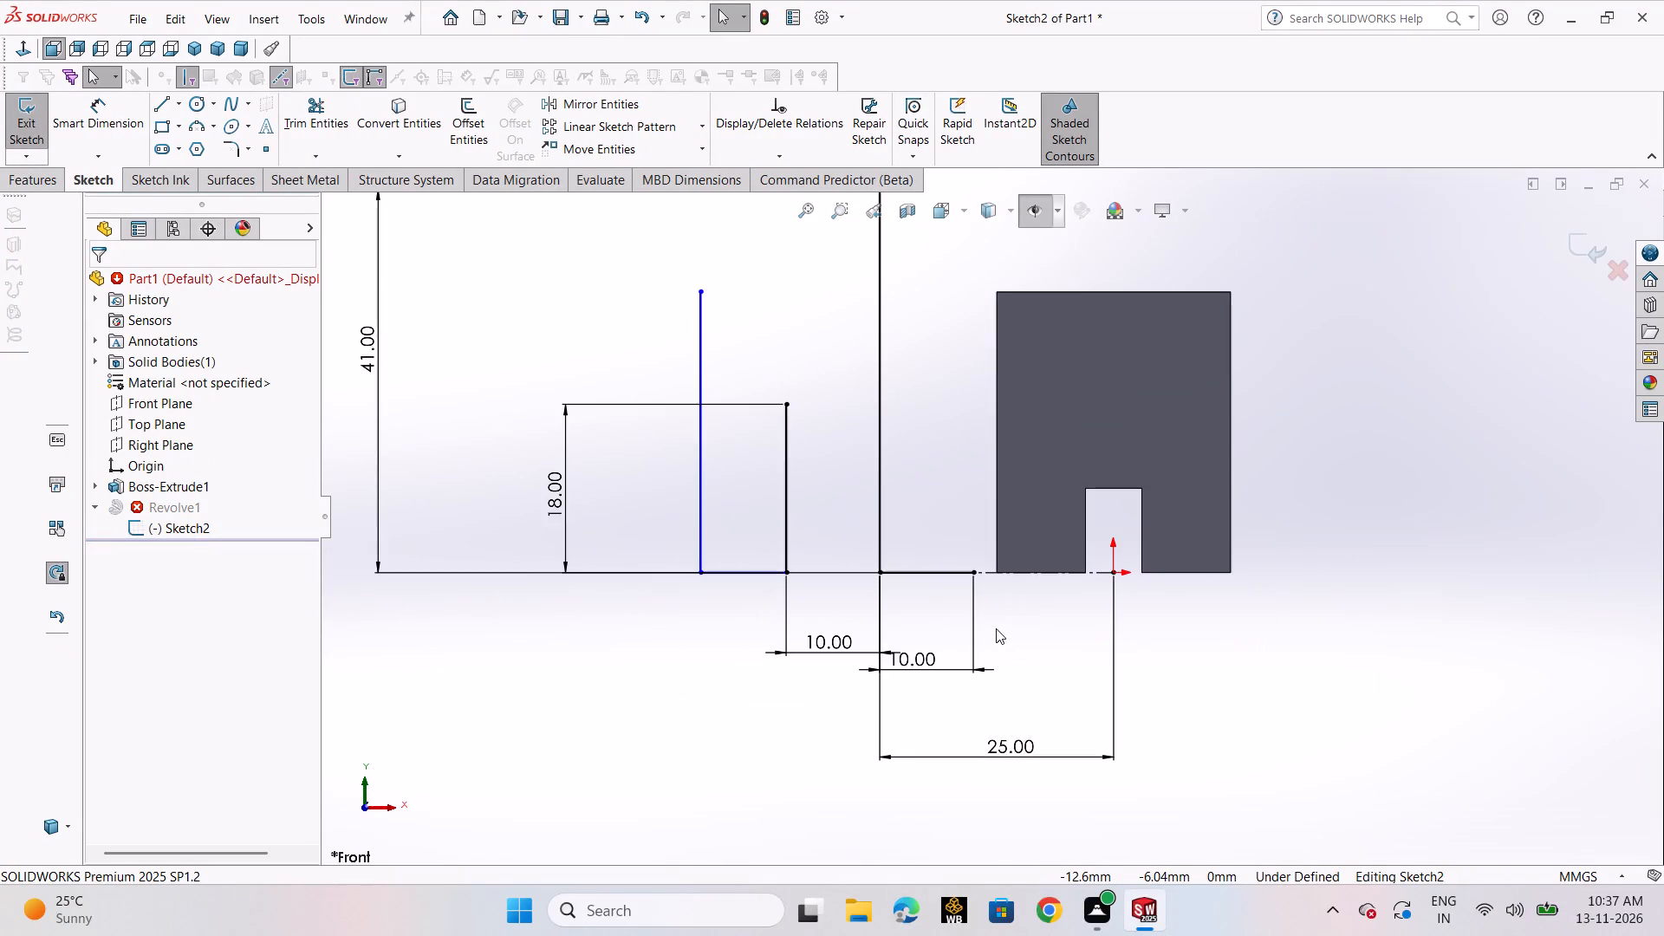
scroll(996, 628, "down", 1)
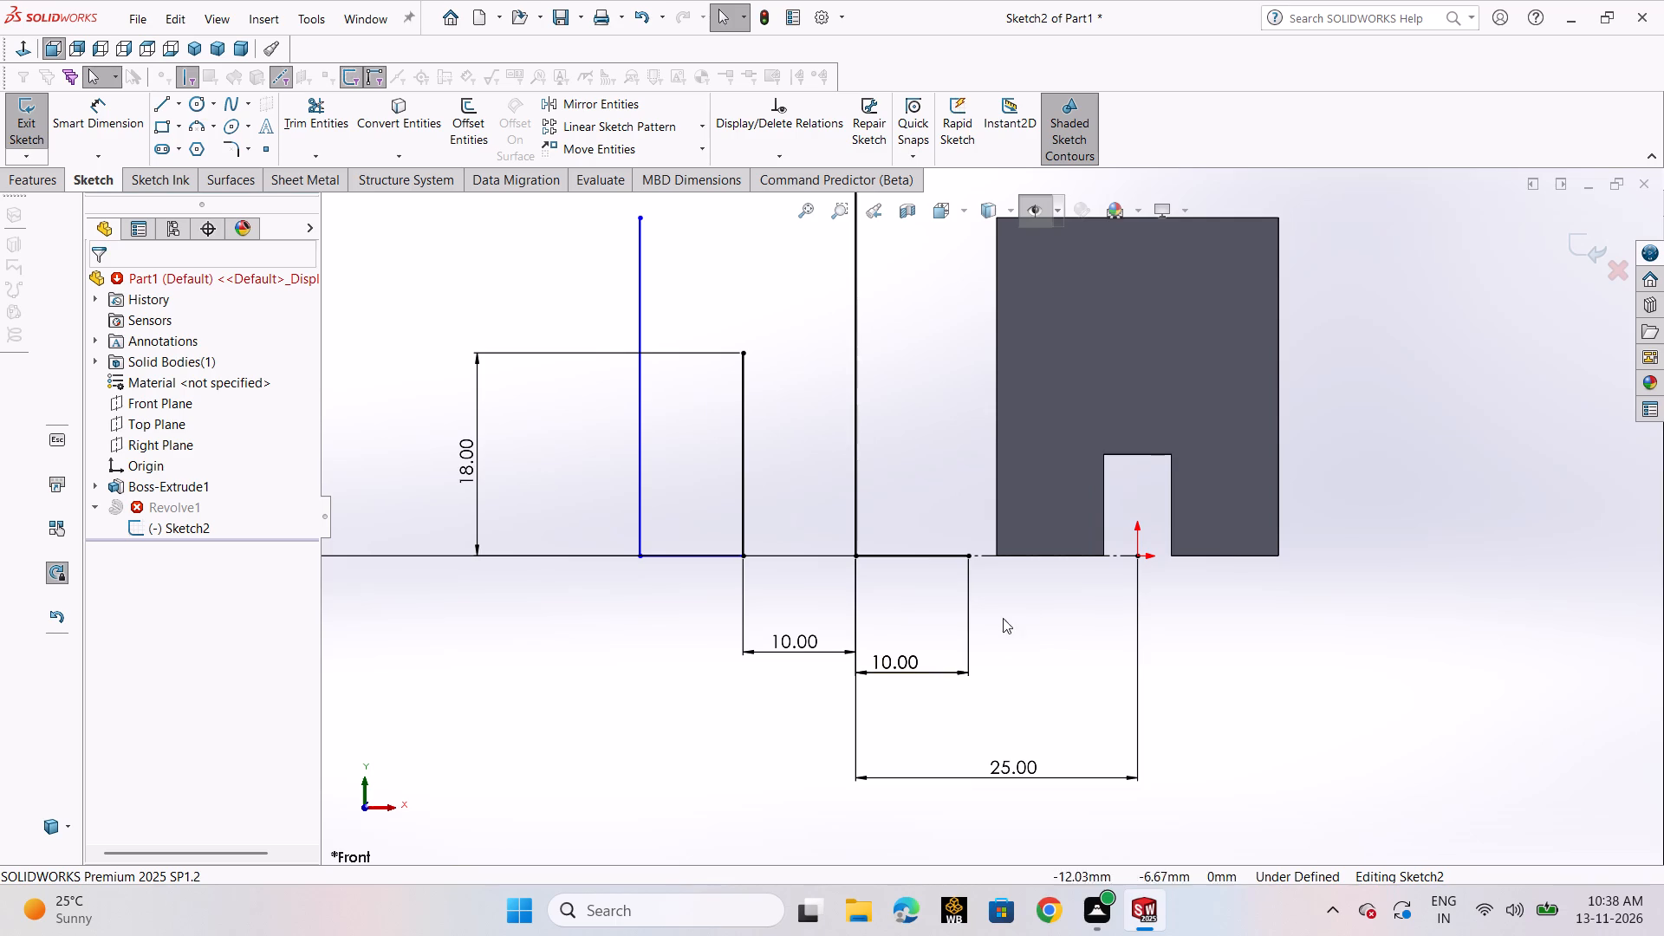
scroll(978, 458, "up", 5)
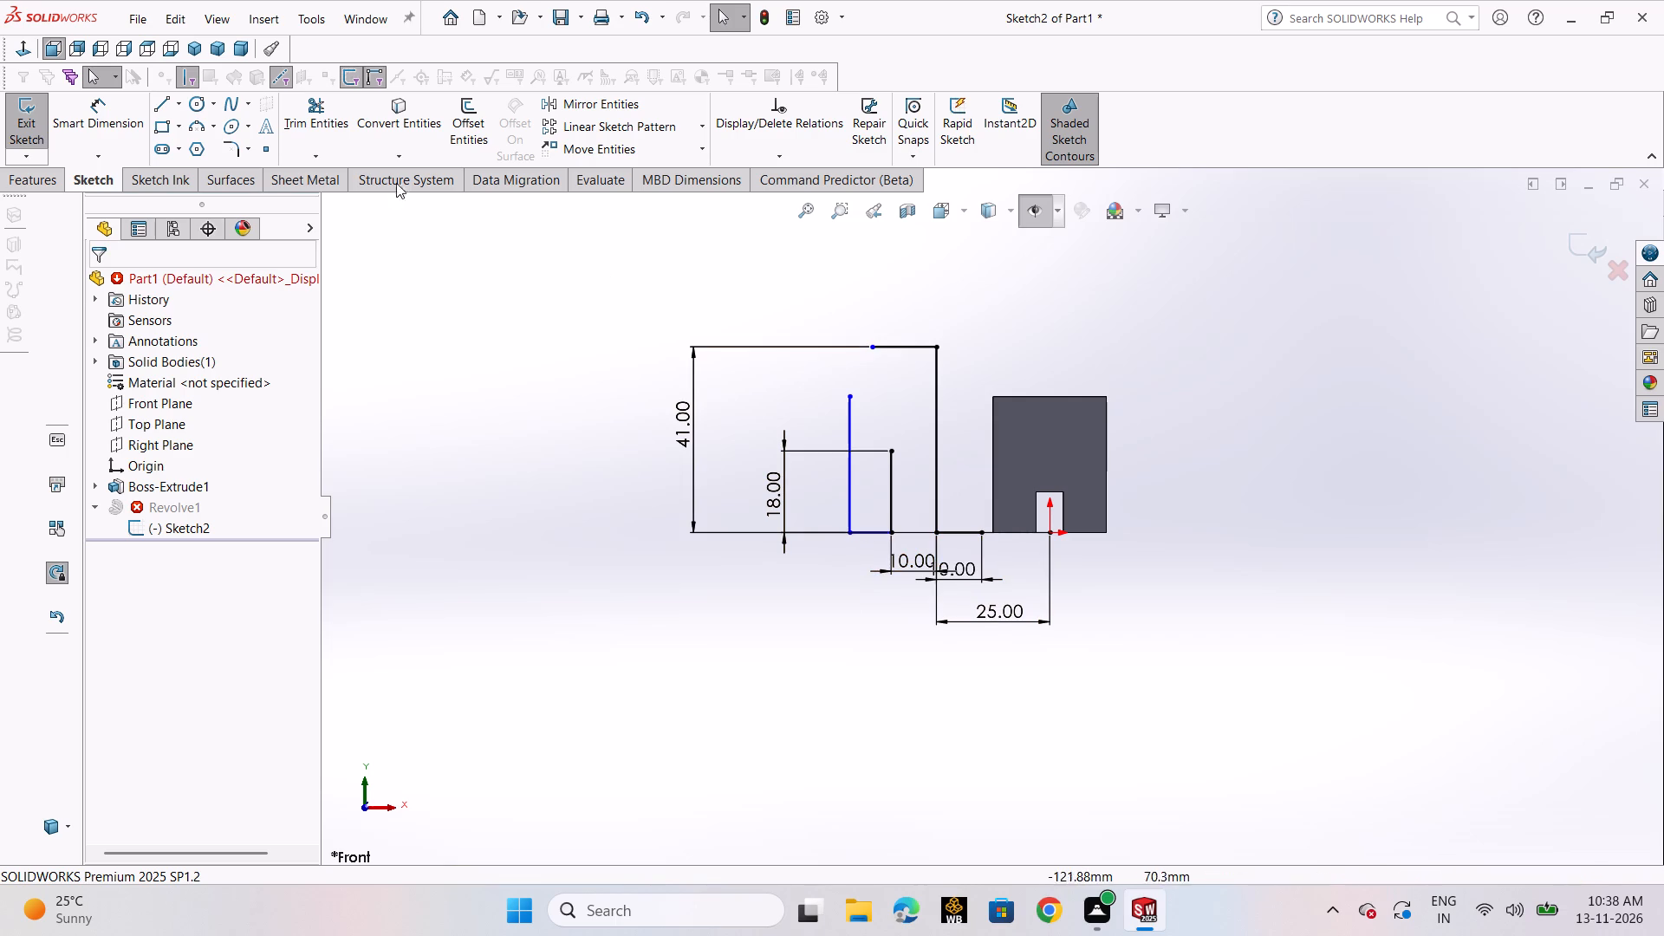
left_click(127, 127)
scroll(844, 573, "down", 3)
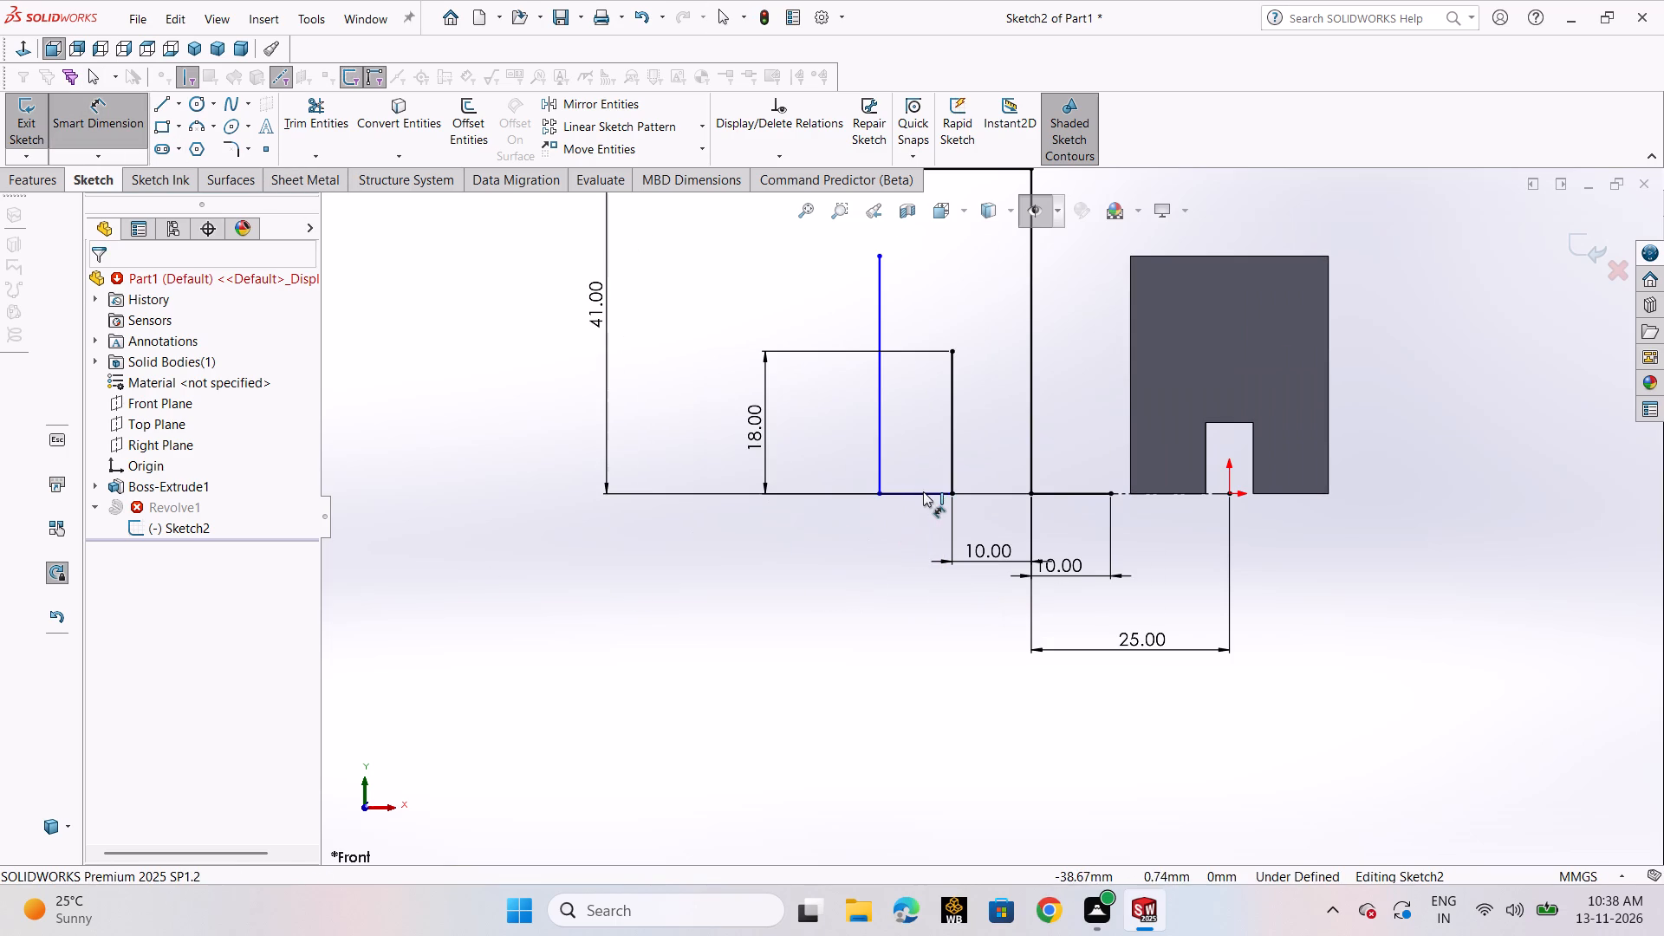
left_click(881, 412)
key("Delete")
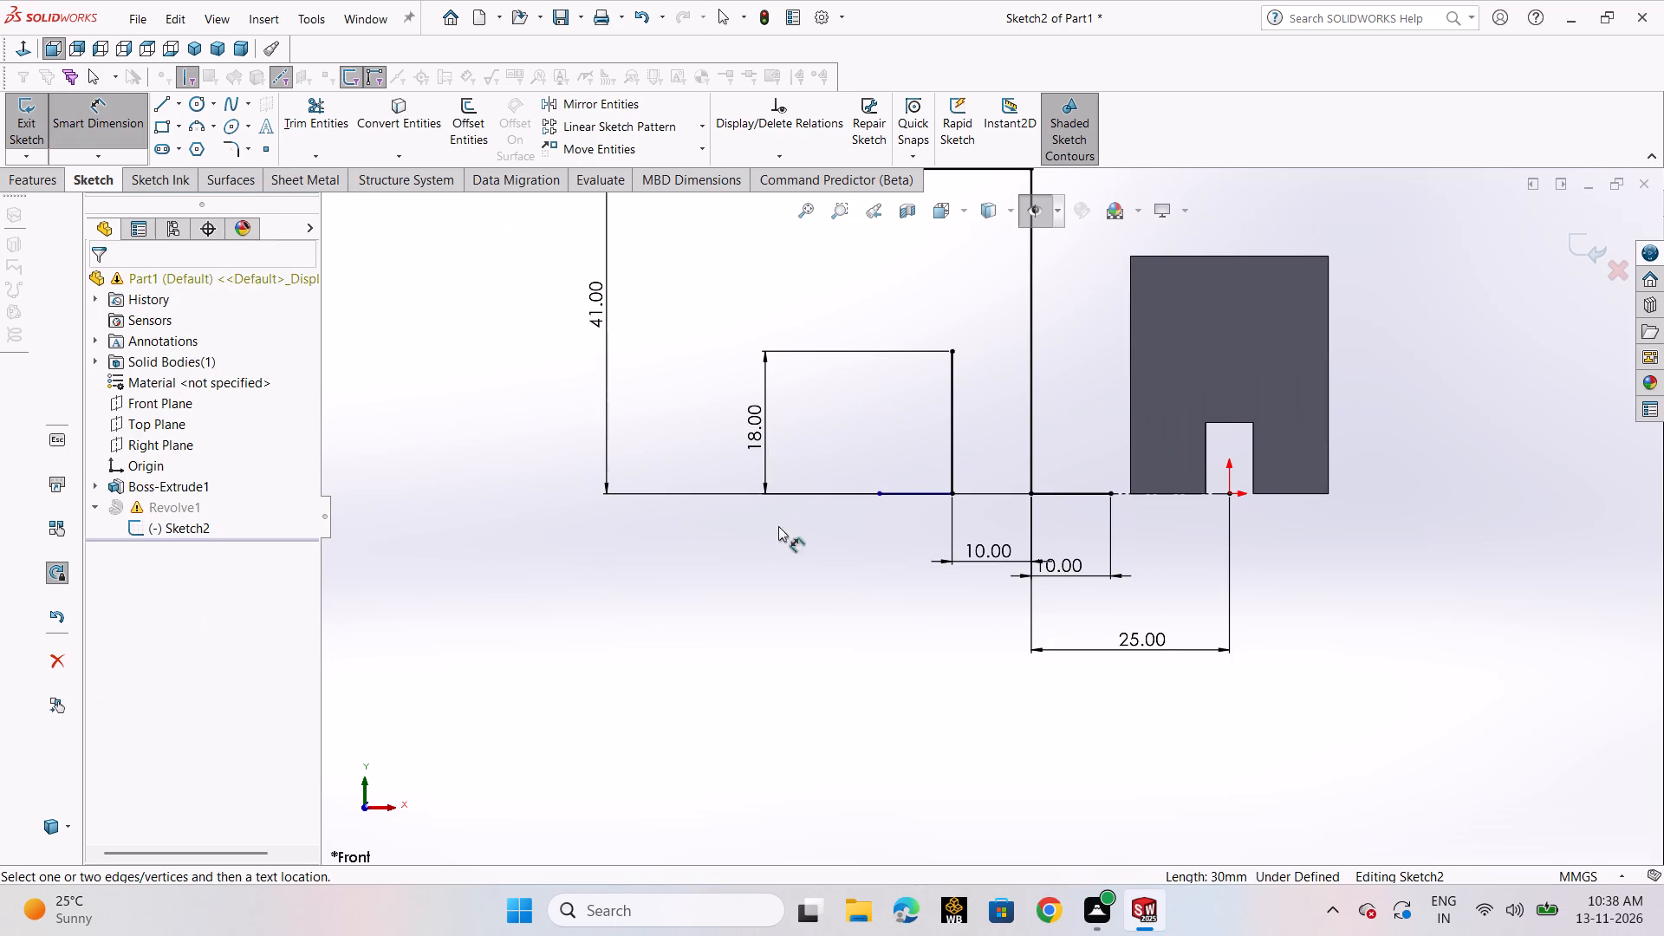
left_click(926, 494)
key("Delete")
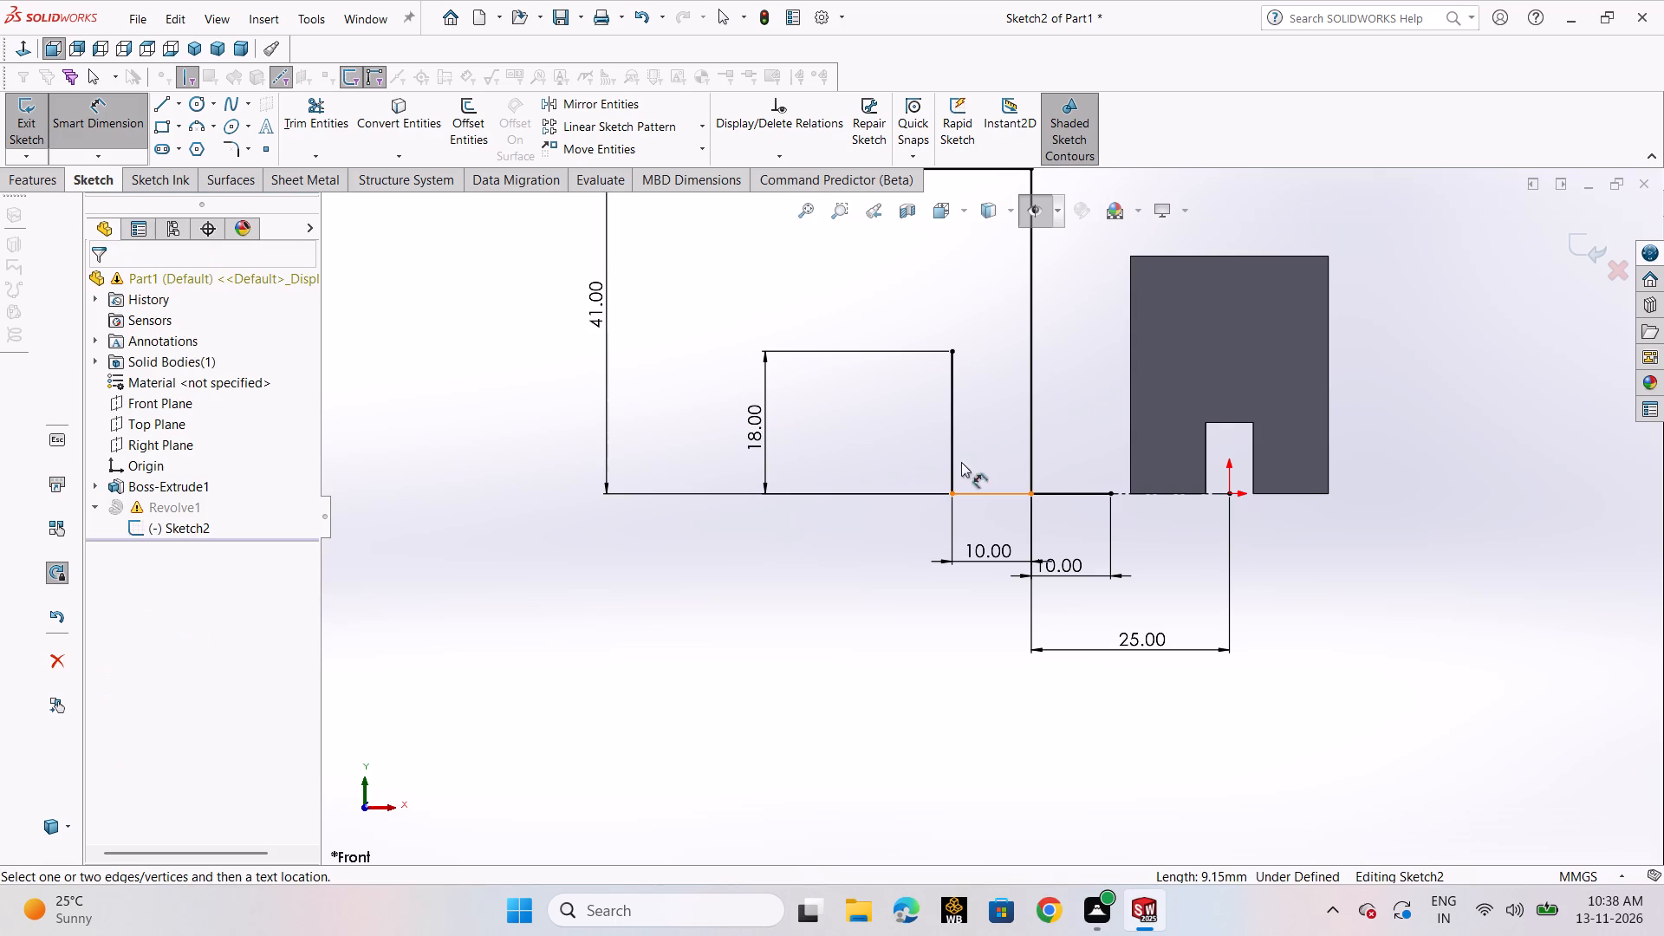
From the top of the 18 mm vertical line, draw a 2.5 mm horizontal line inward and a 5 mm vertical line upward.
left_click(166, 105)
left_click(173, 120)
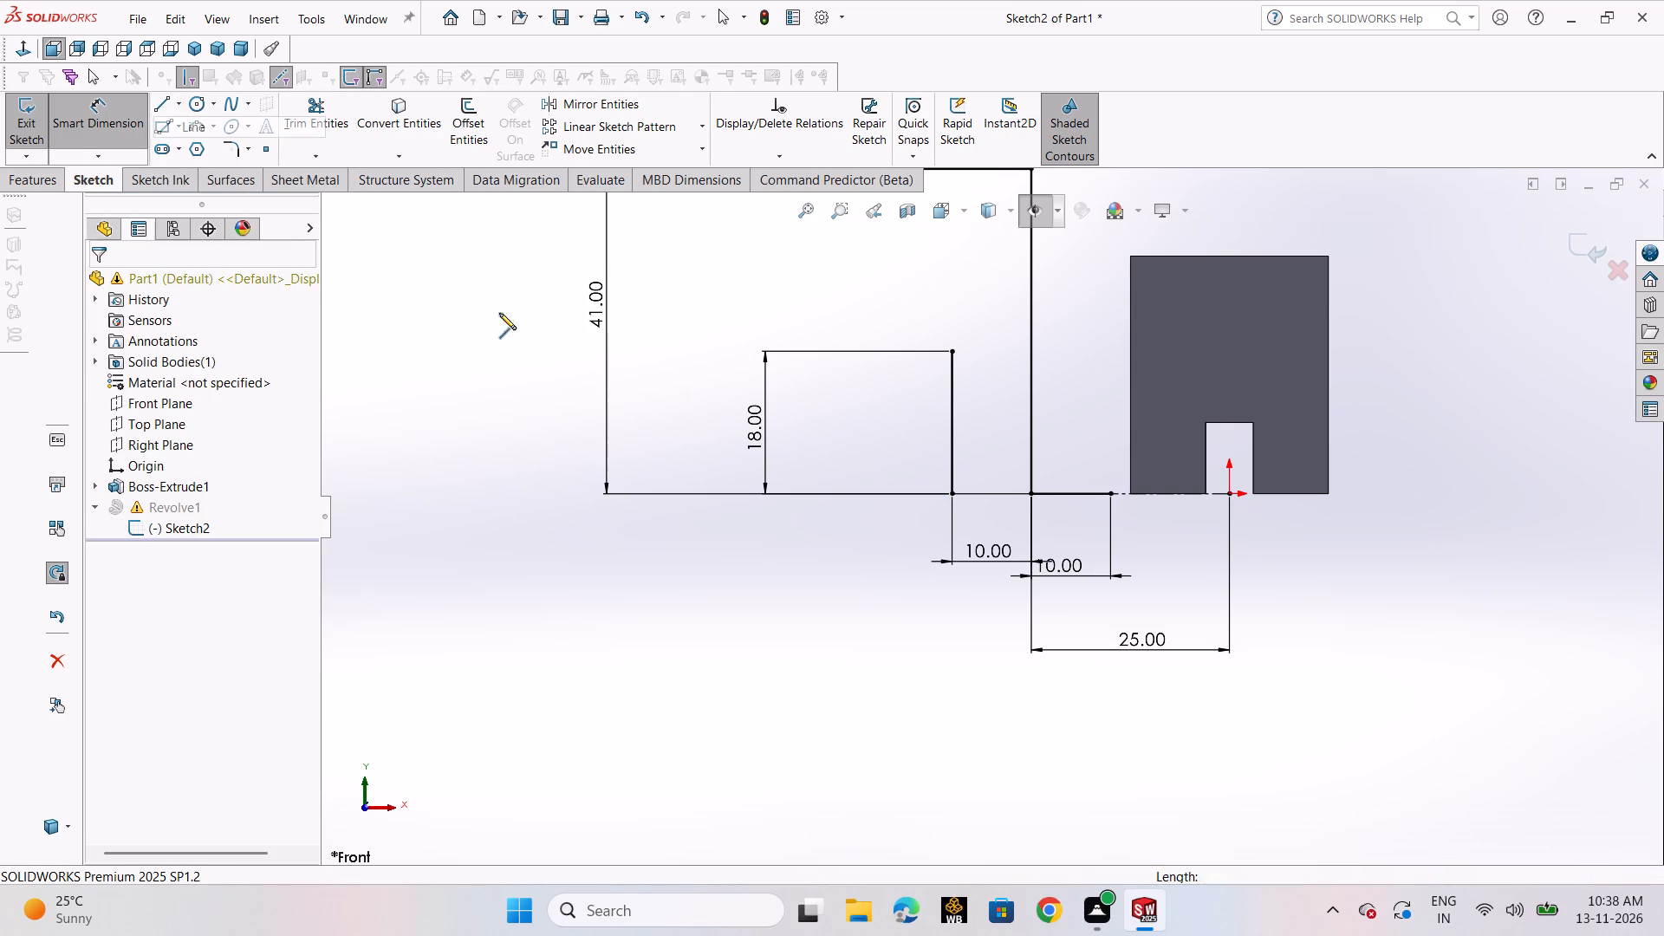
scroll(1067, 381, "down", 4)
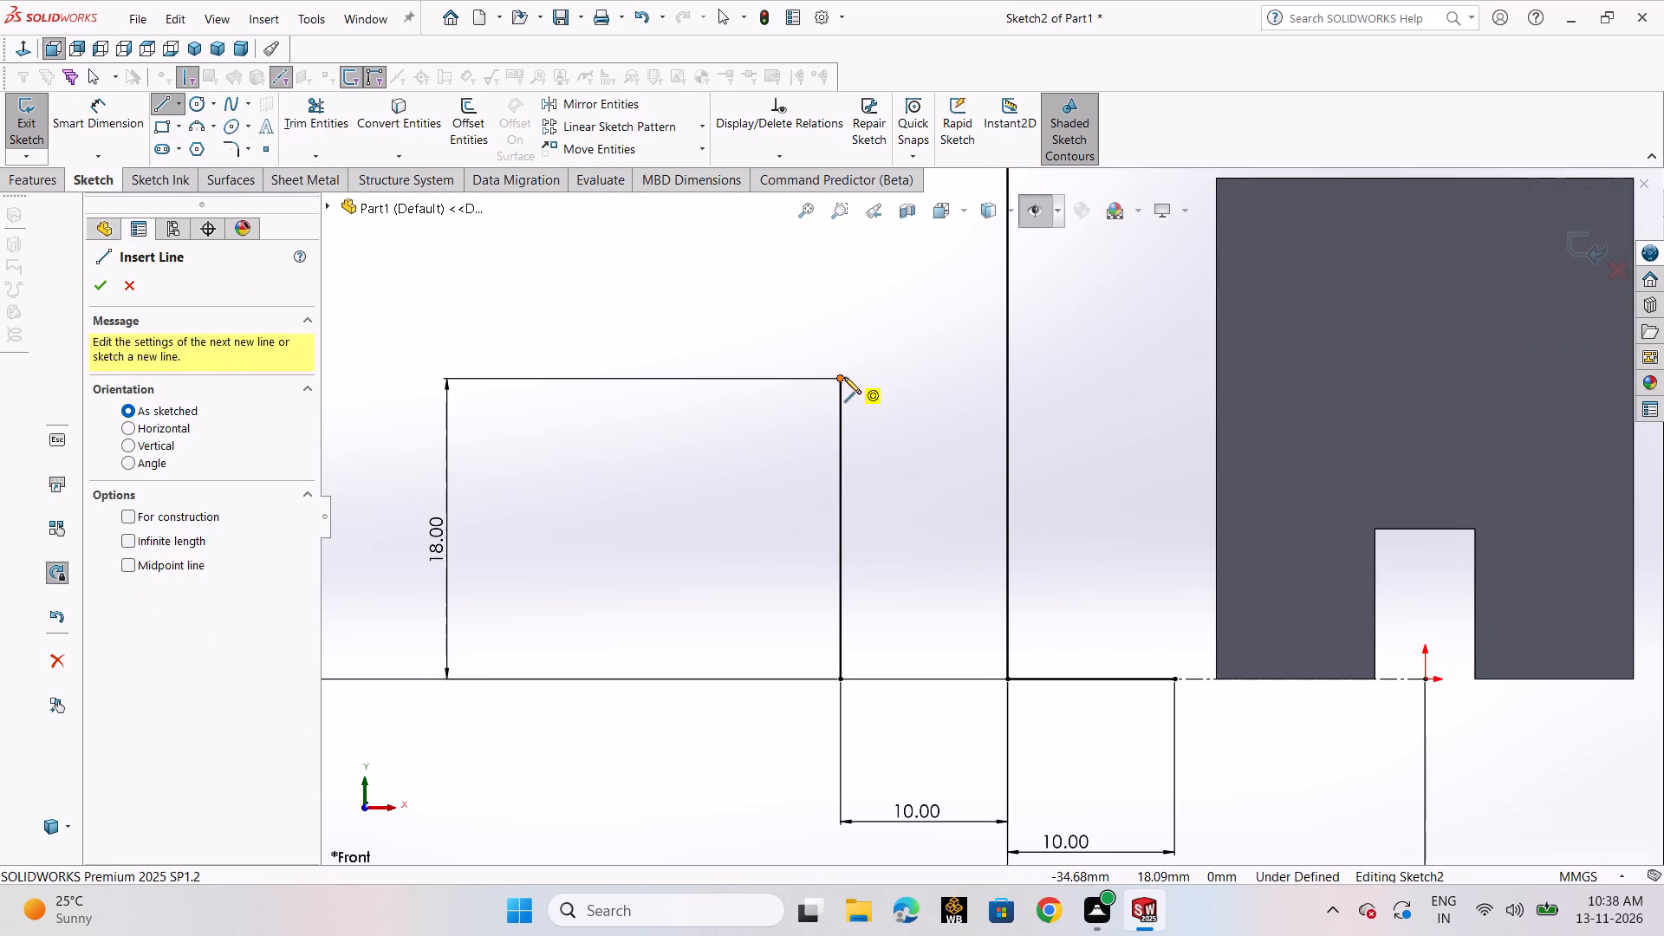
left_click(842, 377)
left_click(893, 380)
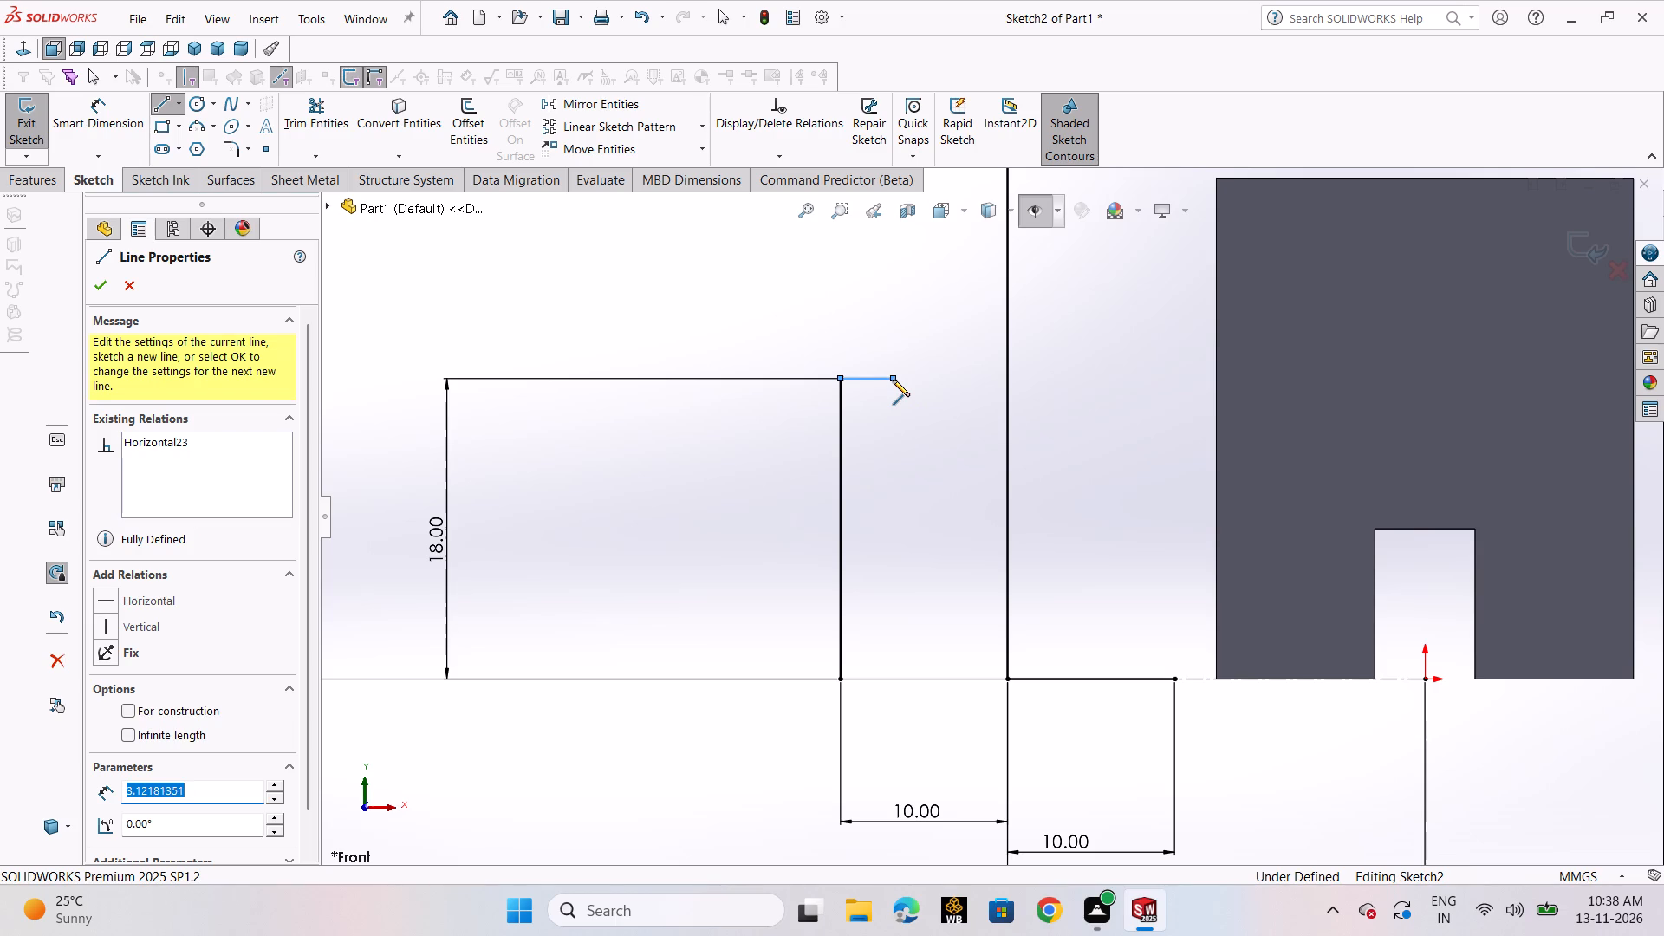
type("2.5")
key("Return")
left_click(881, 304)
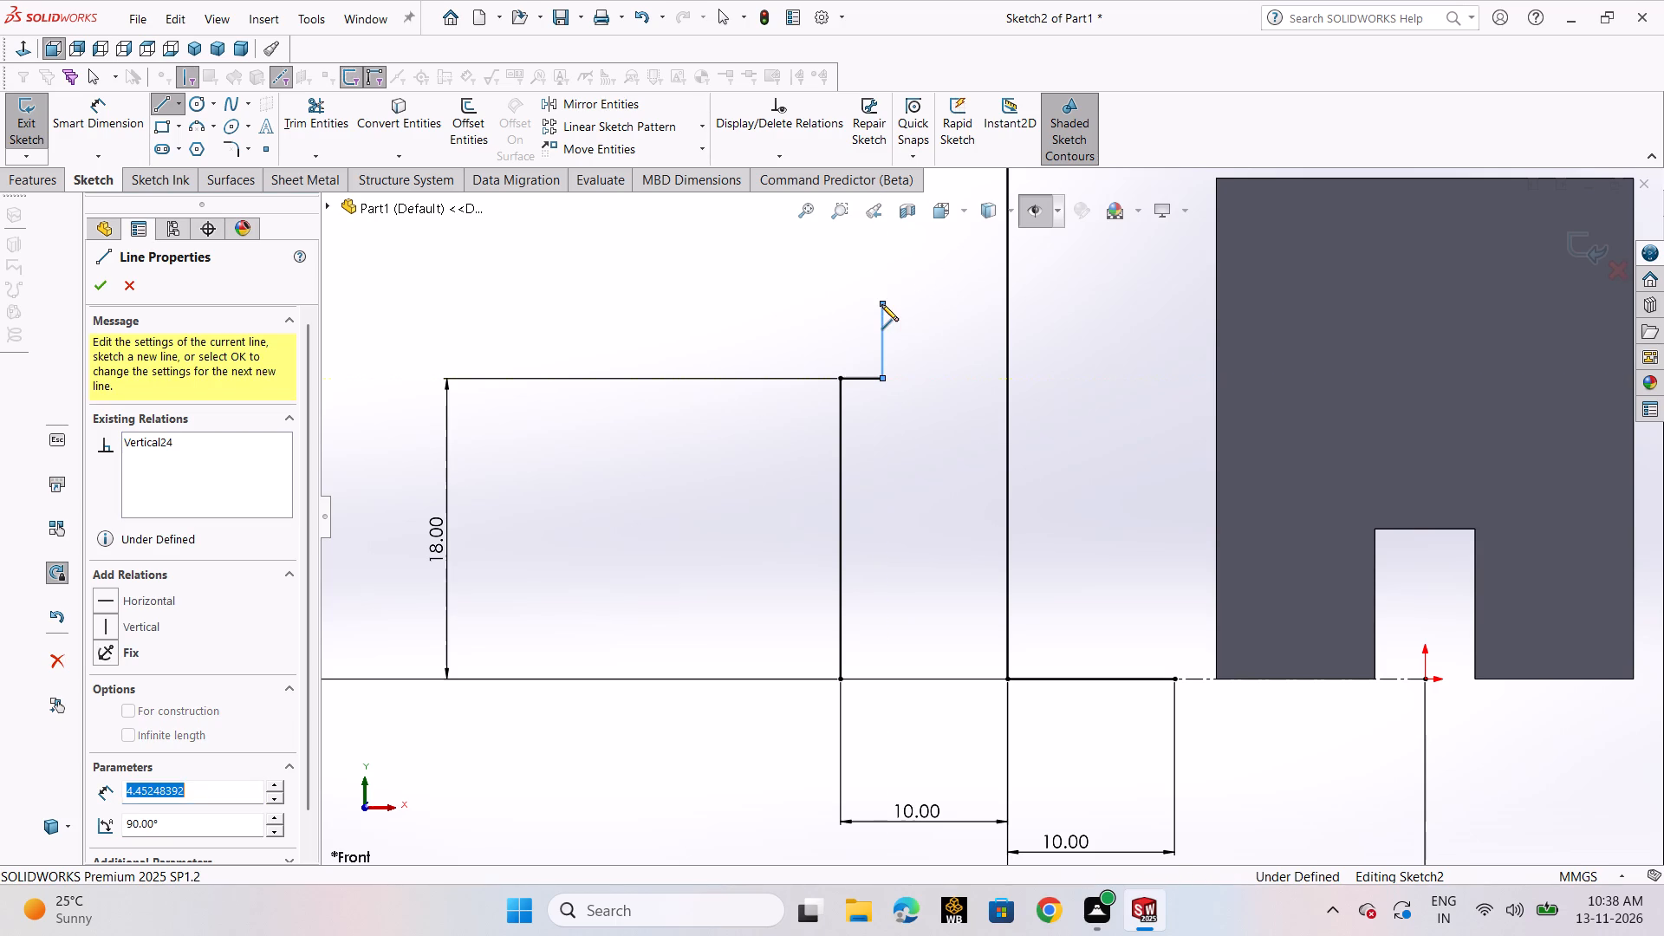
key("5")
key("Return")
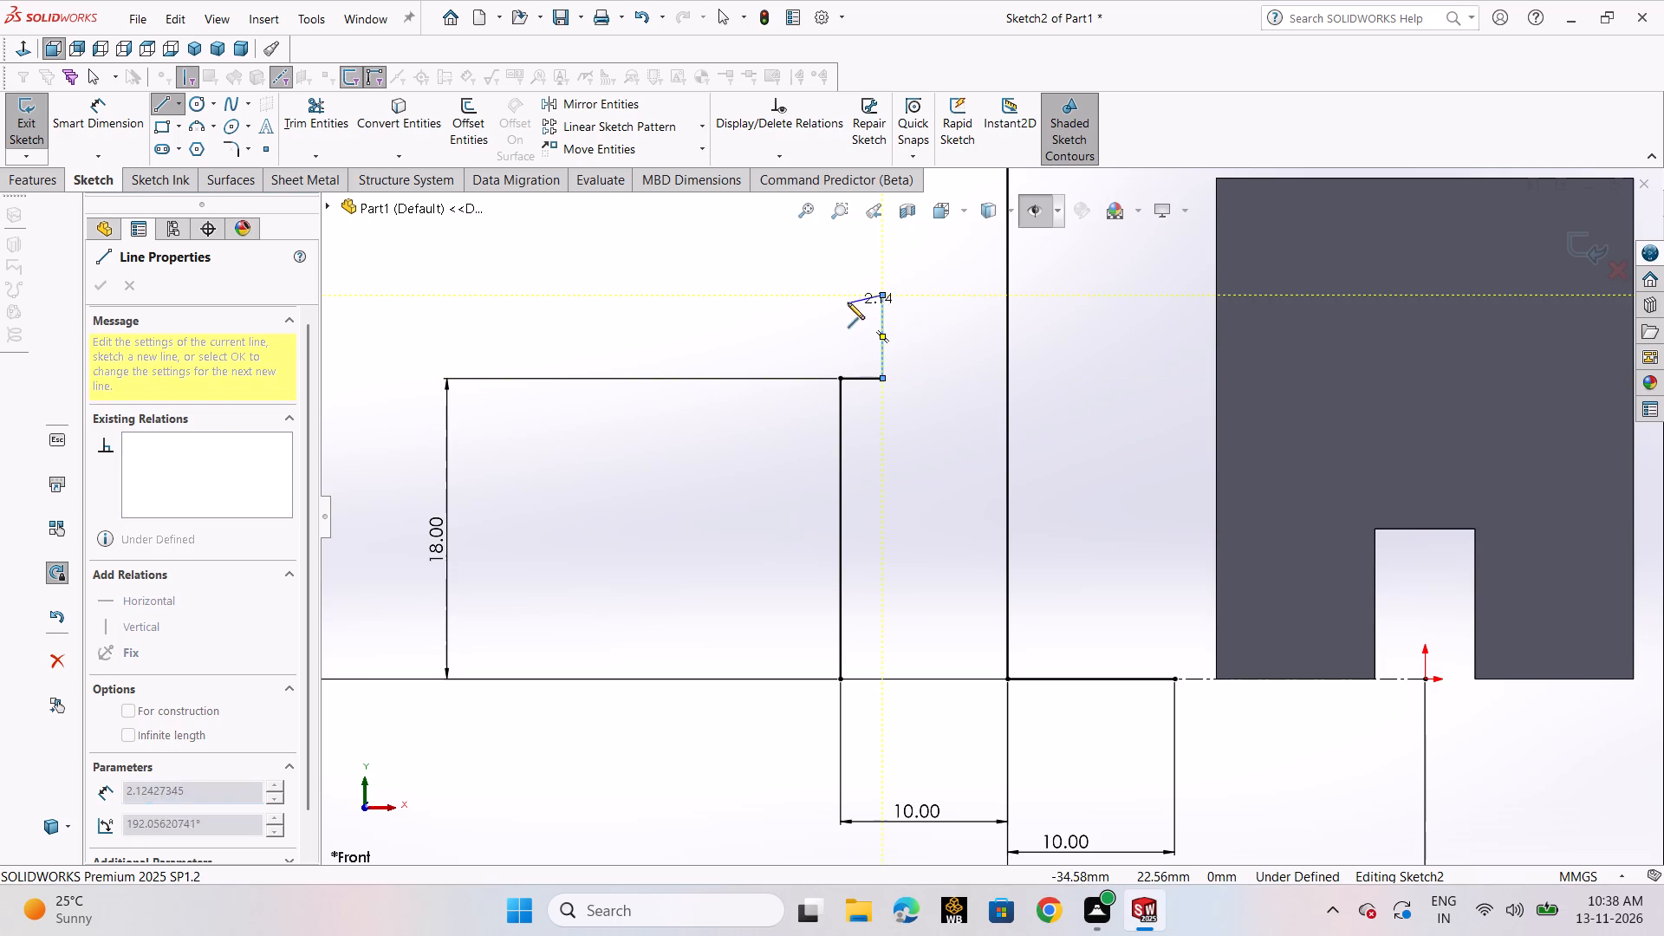
Continue the chain with a horizontal line back into alignment with the 18 mm line and a vertical line upward, entering 18 mm as its length.
left_click(844, 295)
scroll(844, 295, "up", 3)
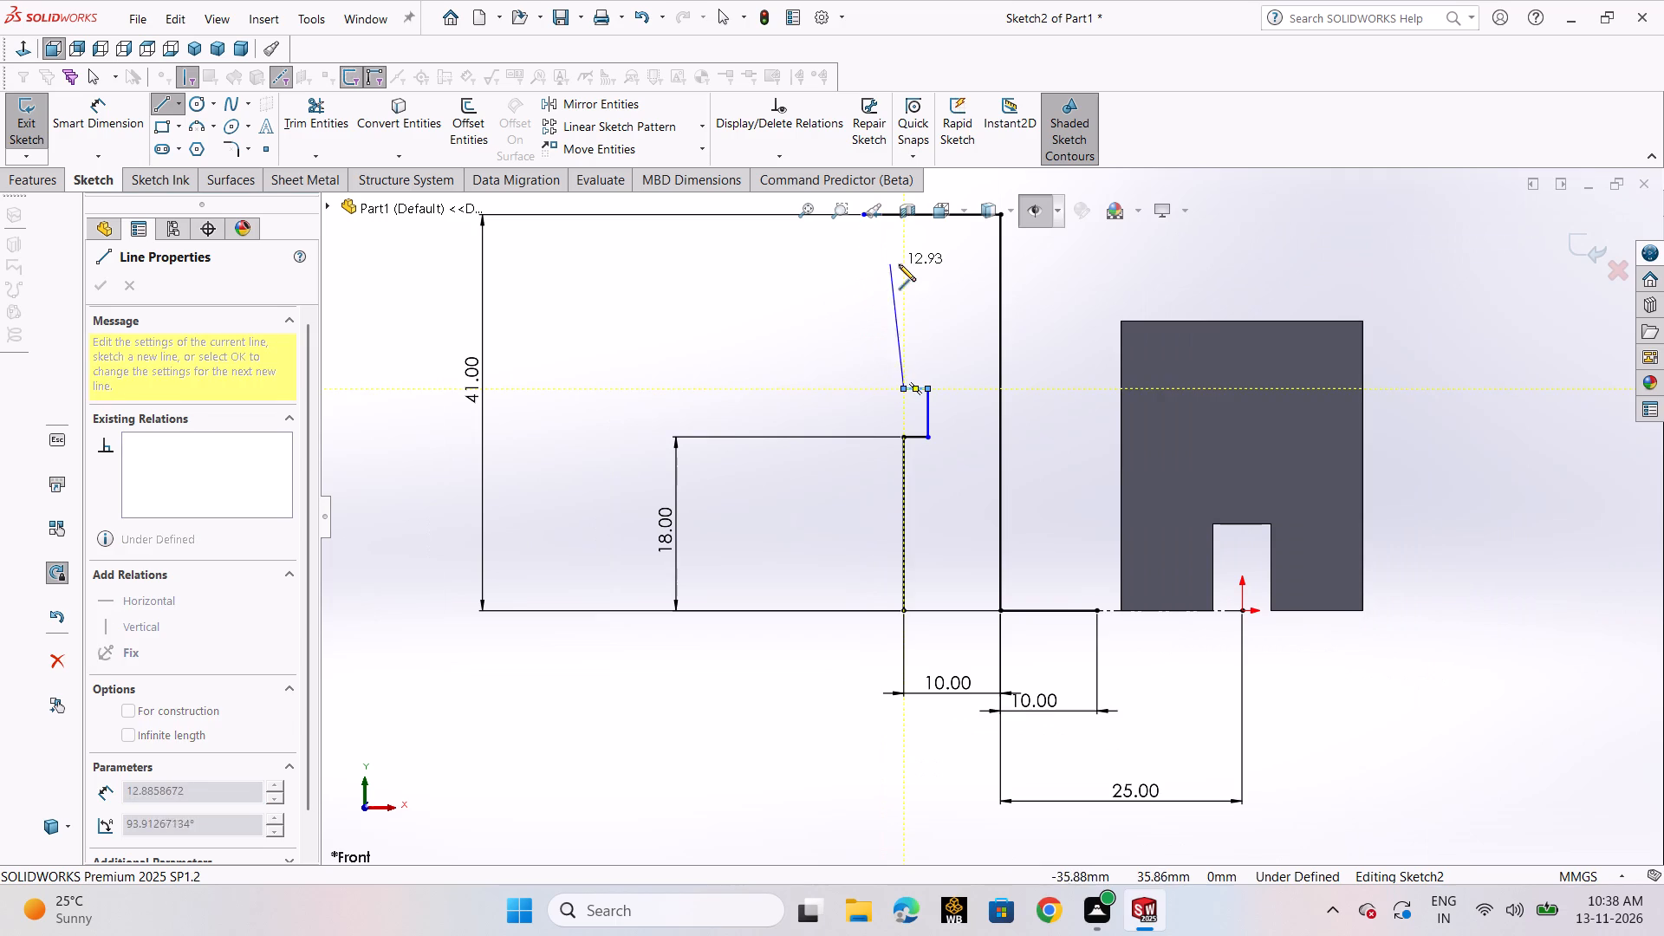
type("18")
key("Return")
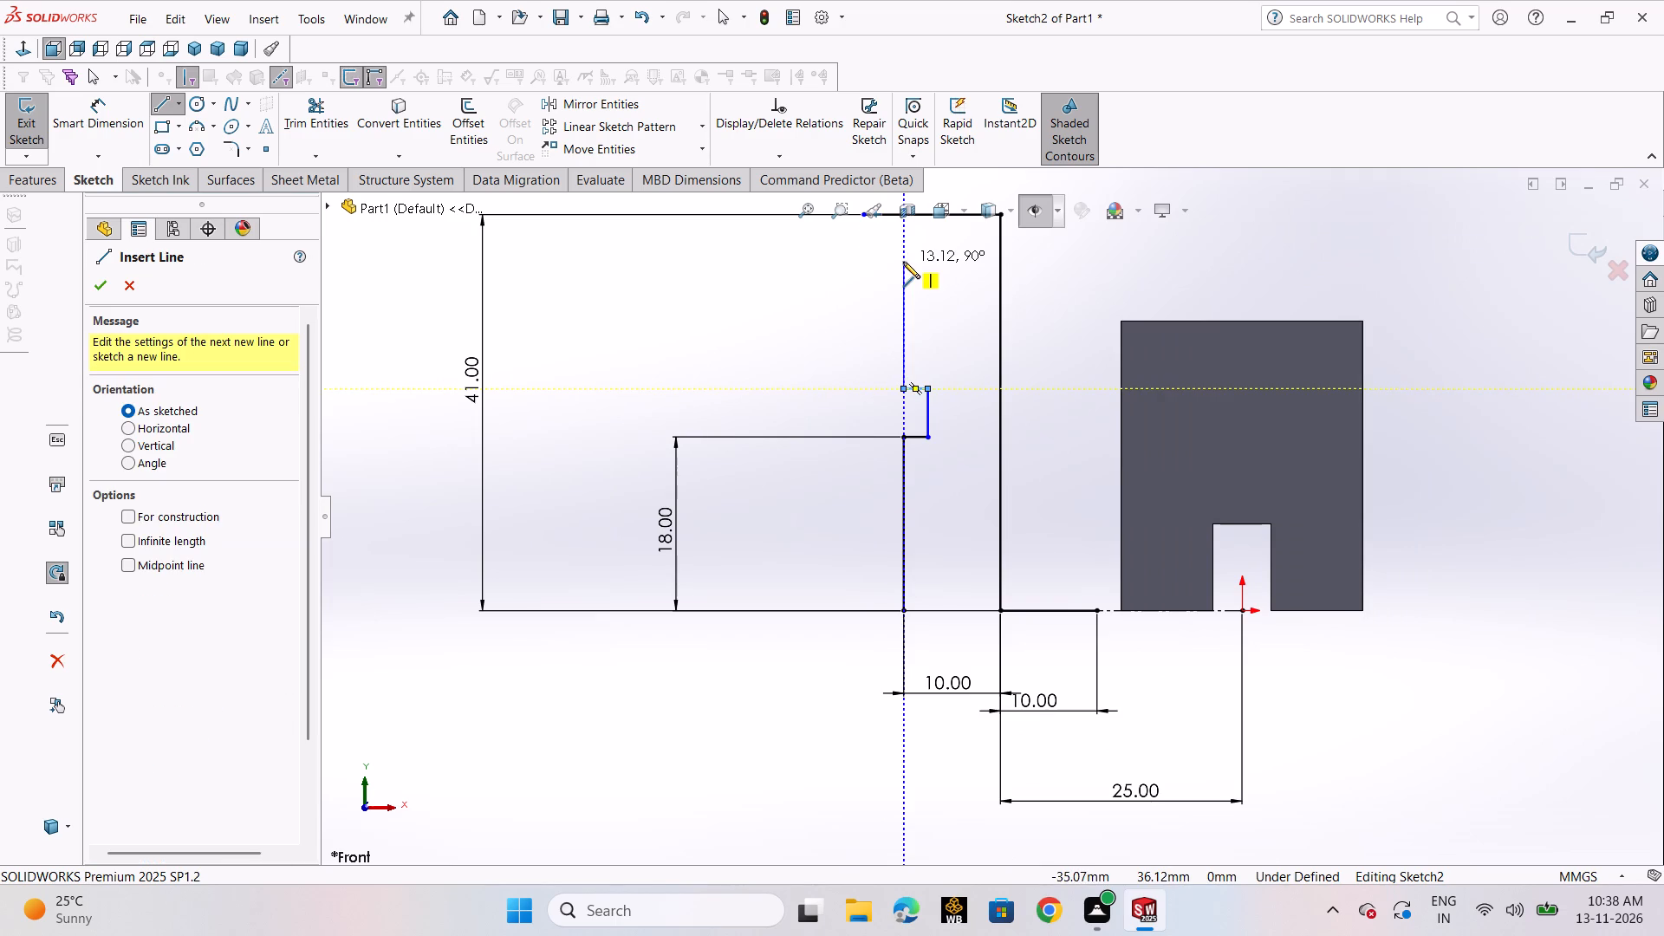
scroll(902, 226, "up", 2)
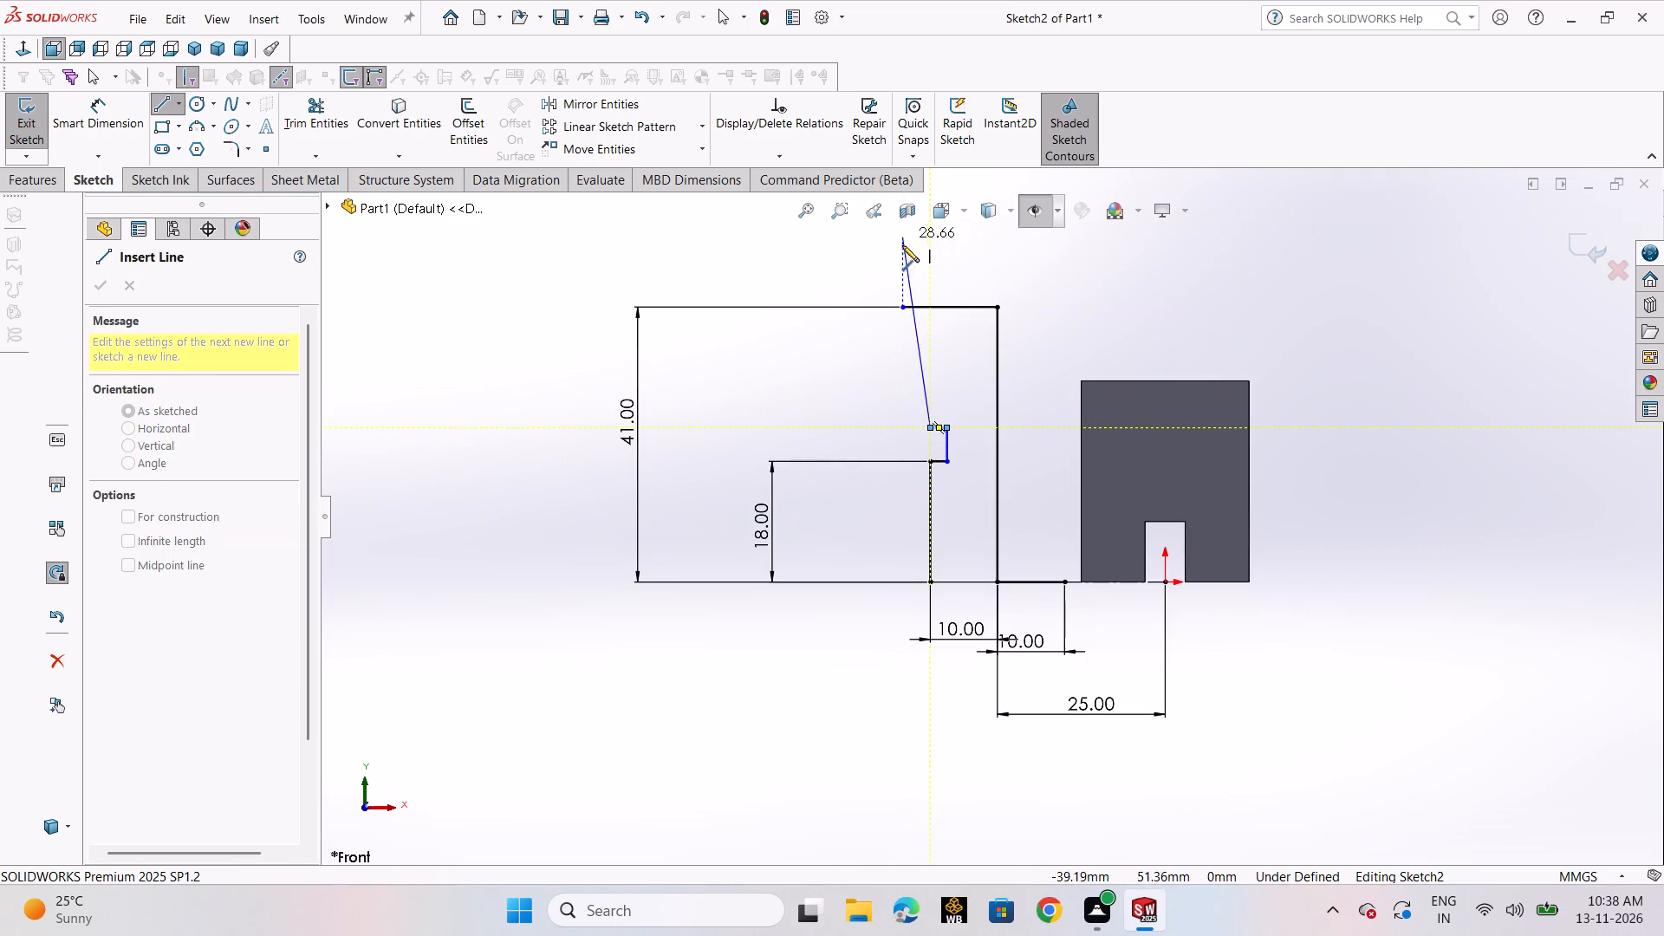
left_click(928, 288)
type("18")
key("Return")
key("Escape")
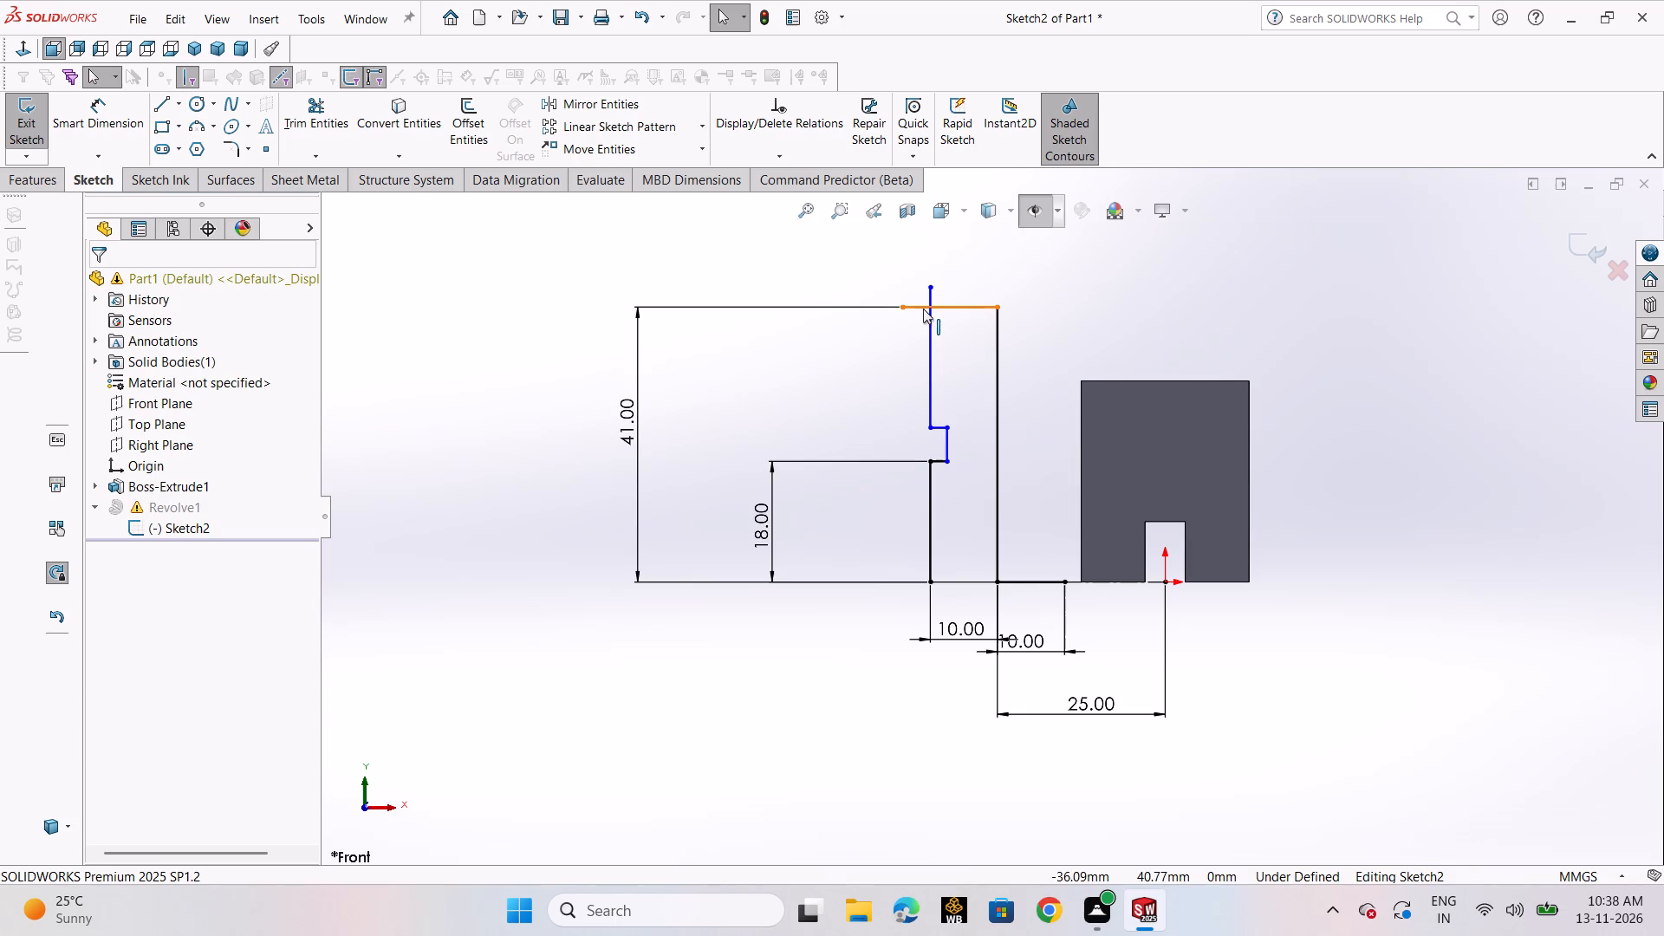
Dimension the upper vertical line above the notch at 18 mm.
left_click(110, 120)
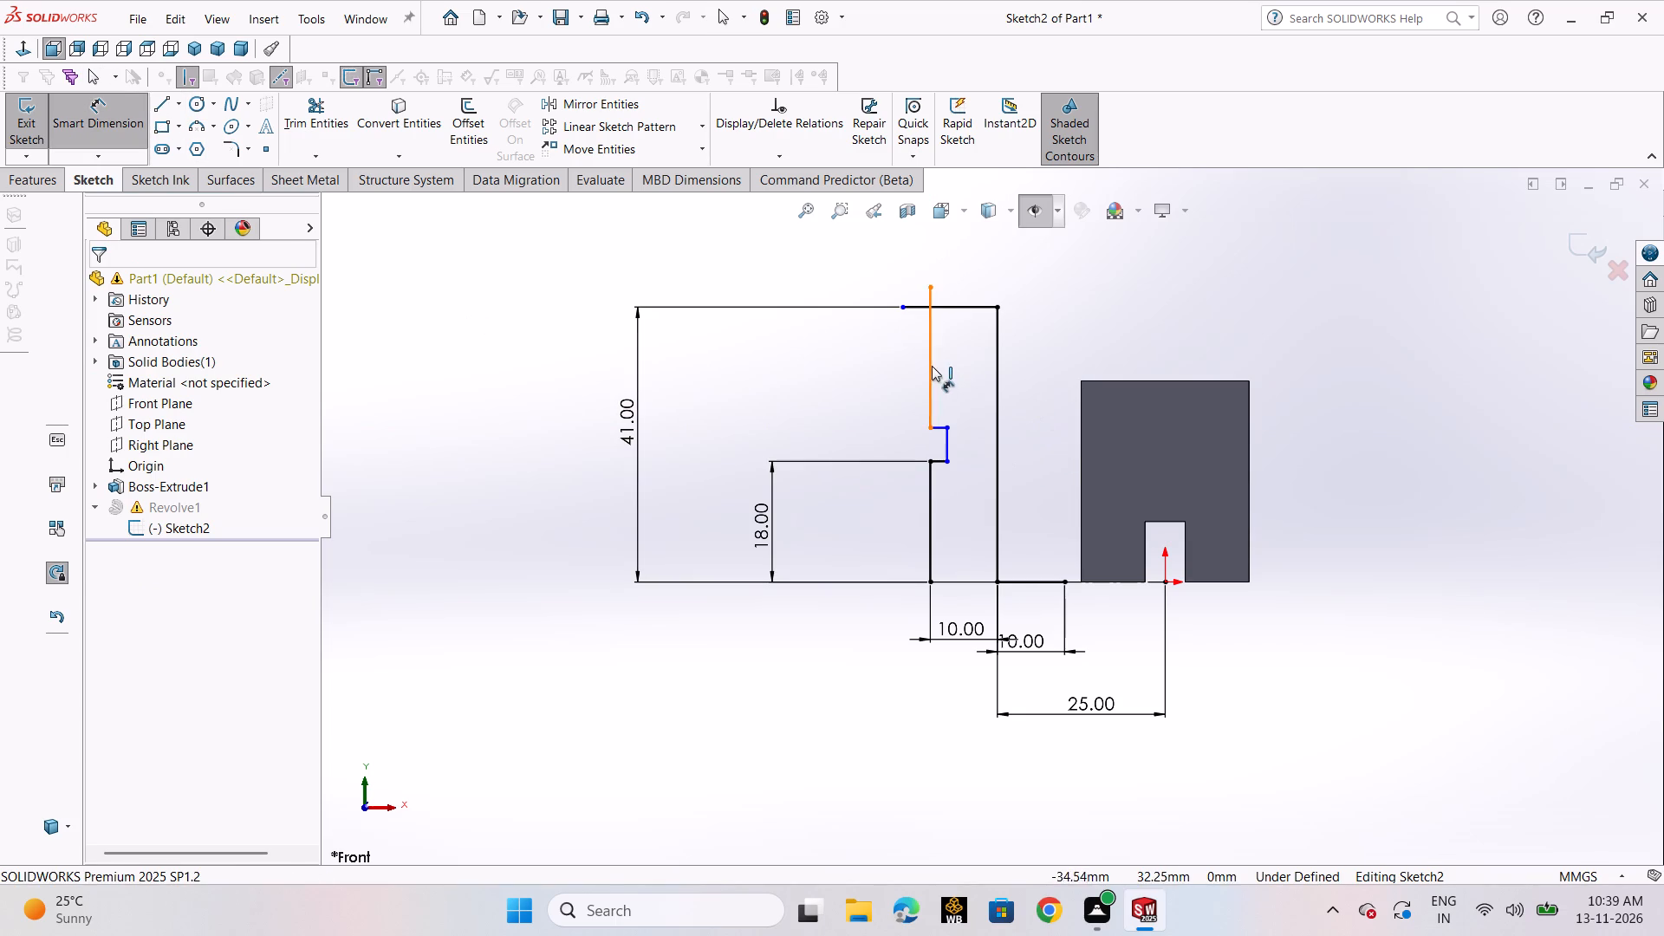
left_click(930, 366)
left_click(801, 397)
type("18")
key("Return")
key("Escape")
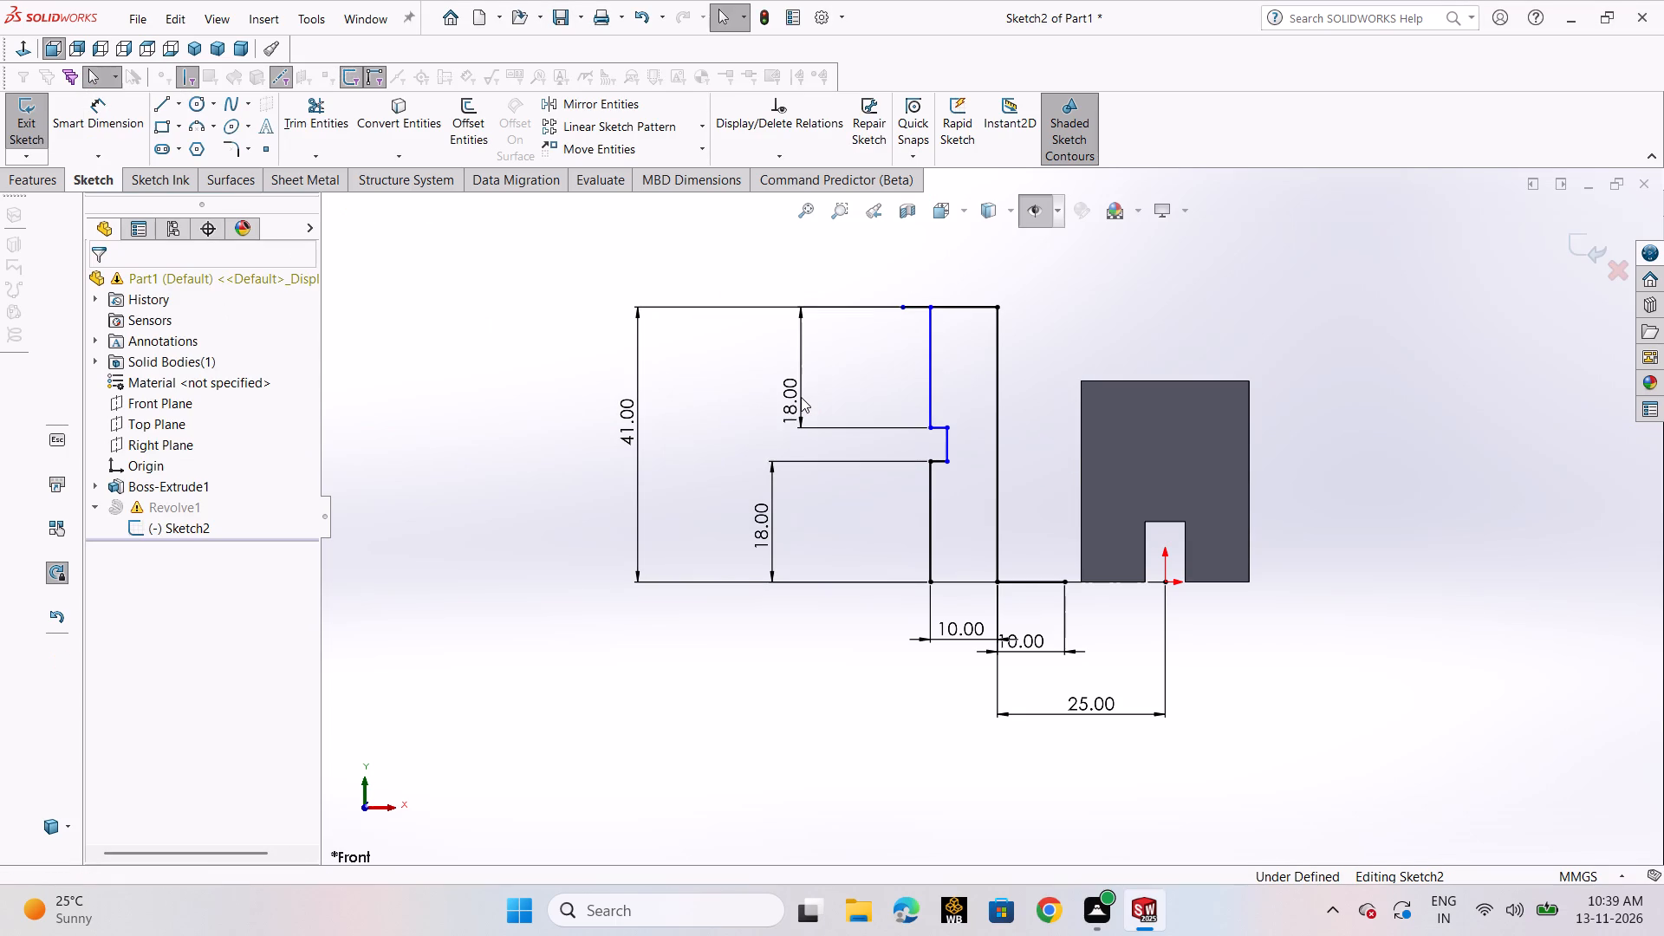
Trim away the whole top horizontal line, both the overhanging stub and the span between the two vertical lines.
left_click(320, 118)
left_click_drag(918, 290, 913, 341)
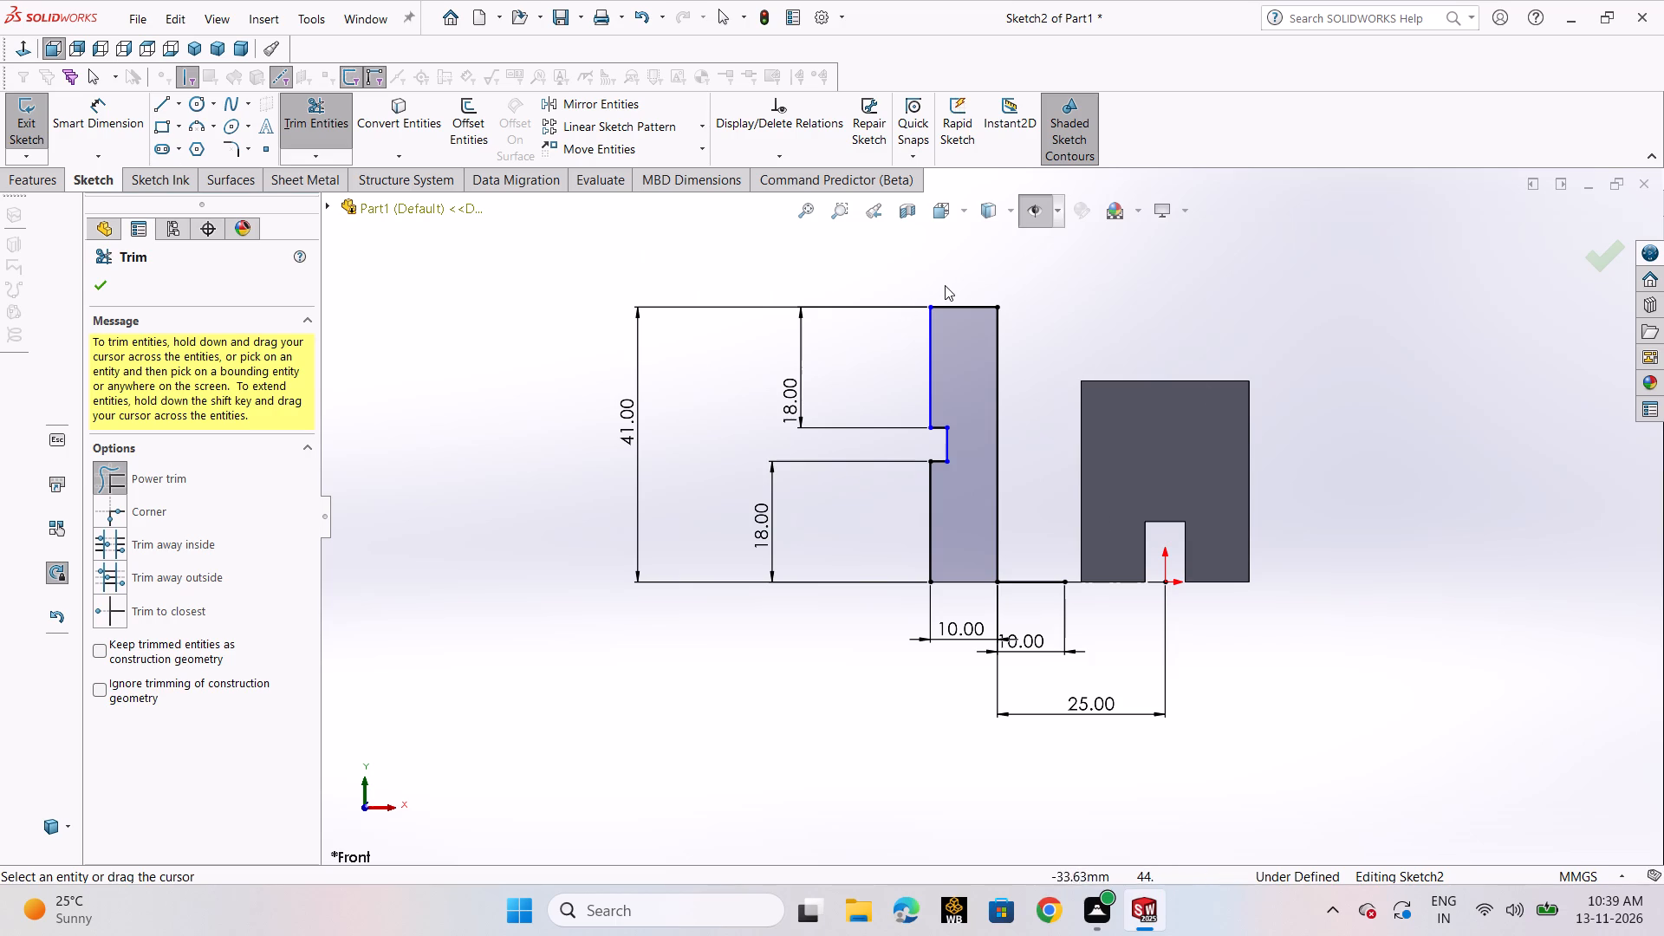
left_click_drag(950, 285, 957, 339)
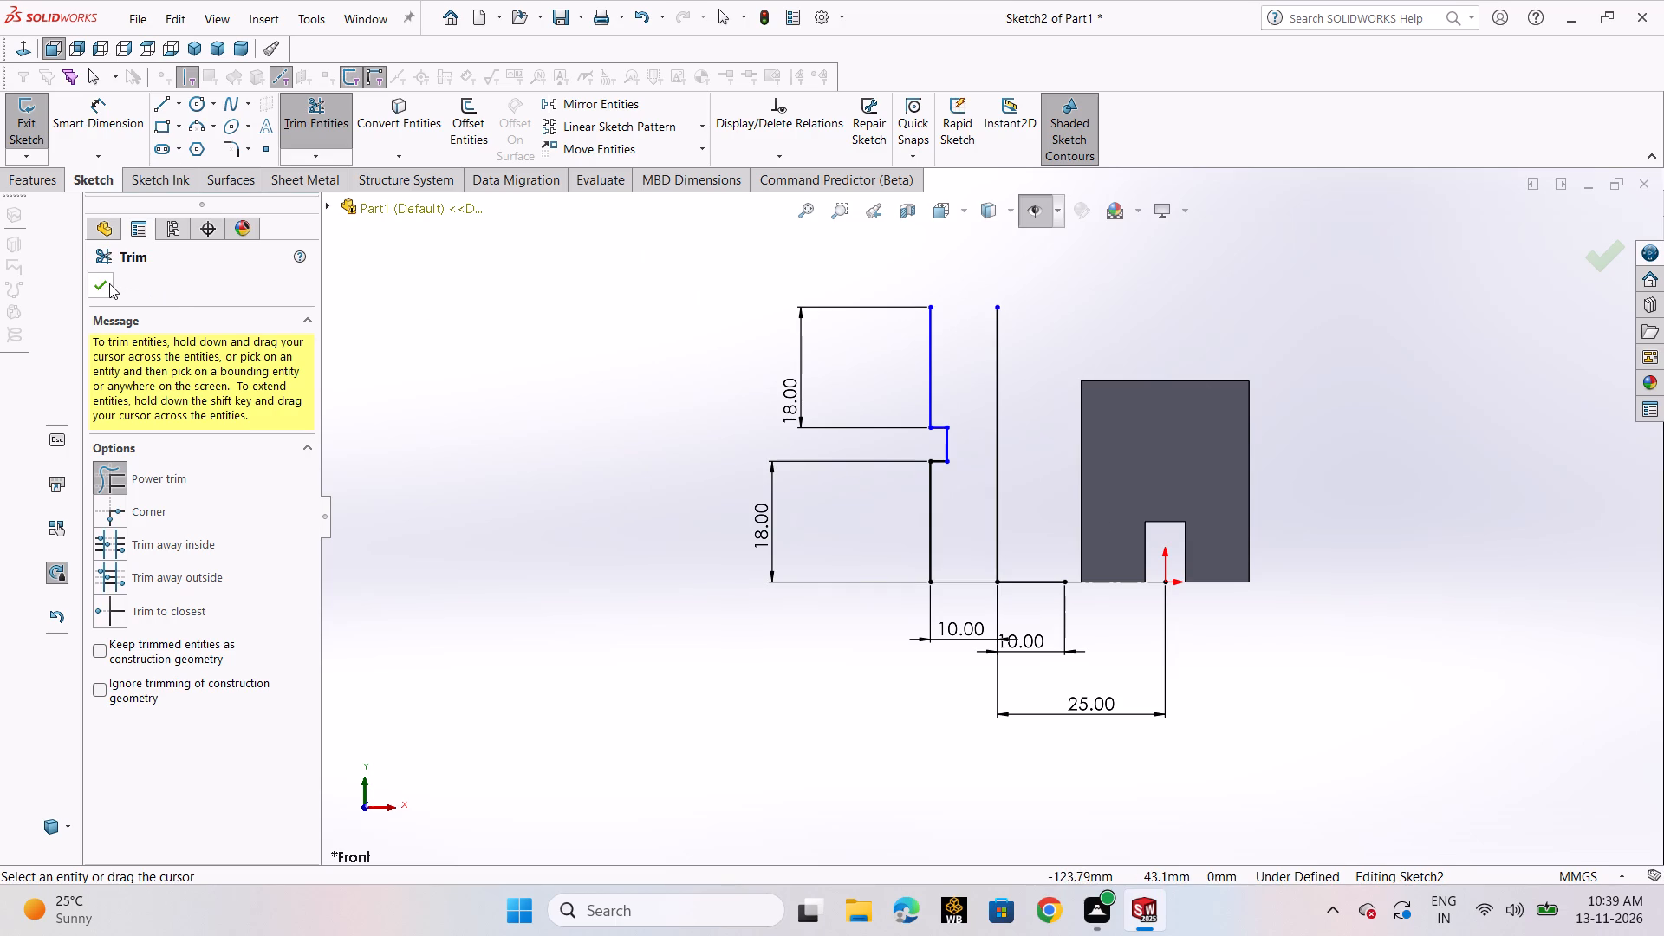
left_click(88, 284)
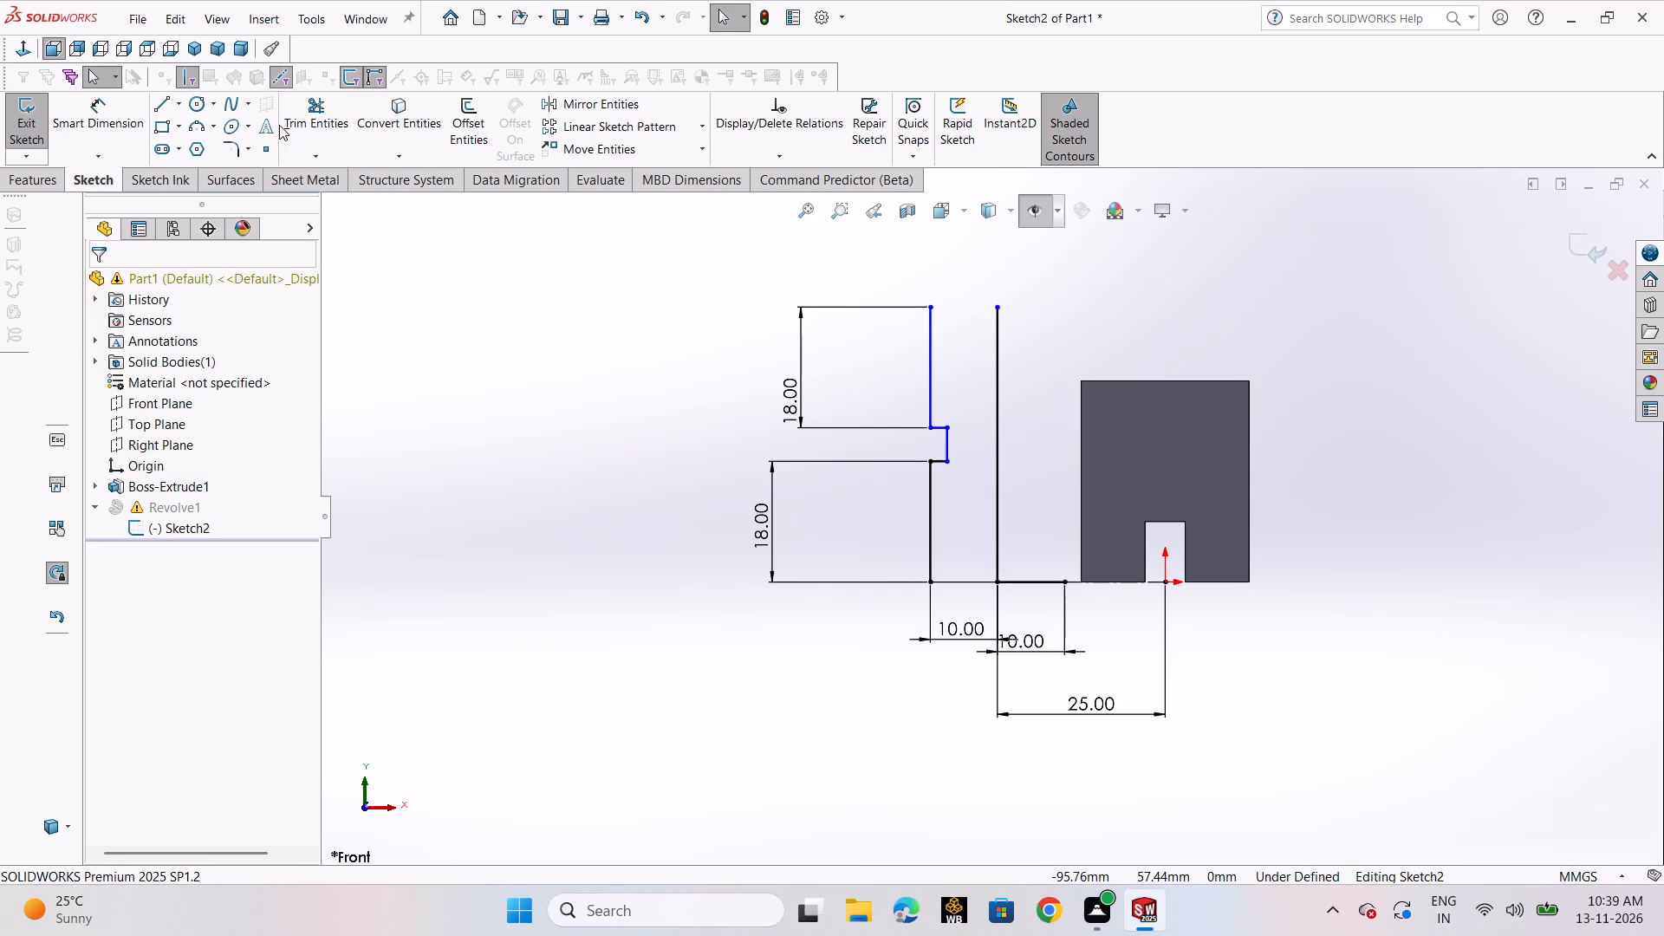
Convert the 41 mm vertical line to construction geometry.
left_click(998, 362)
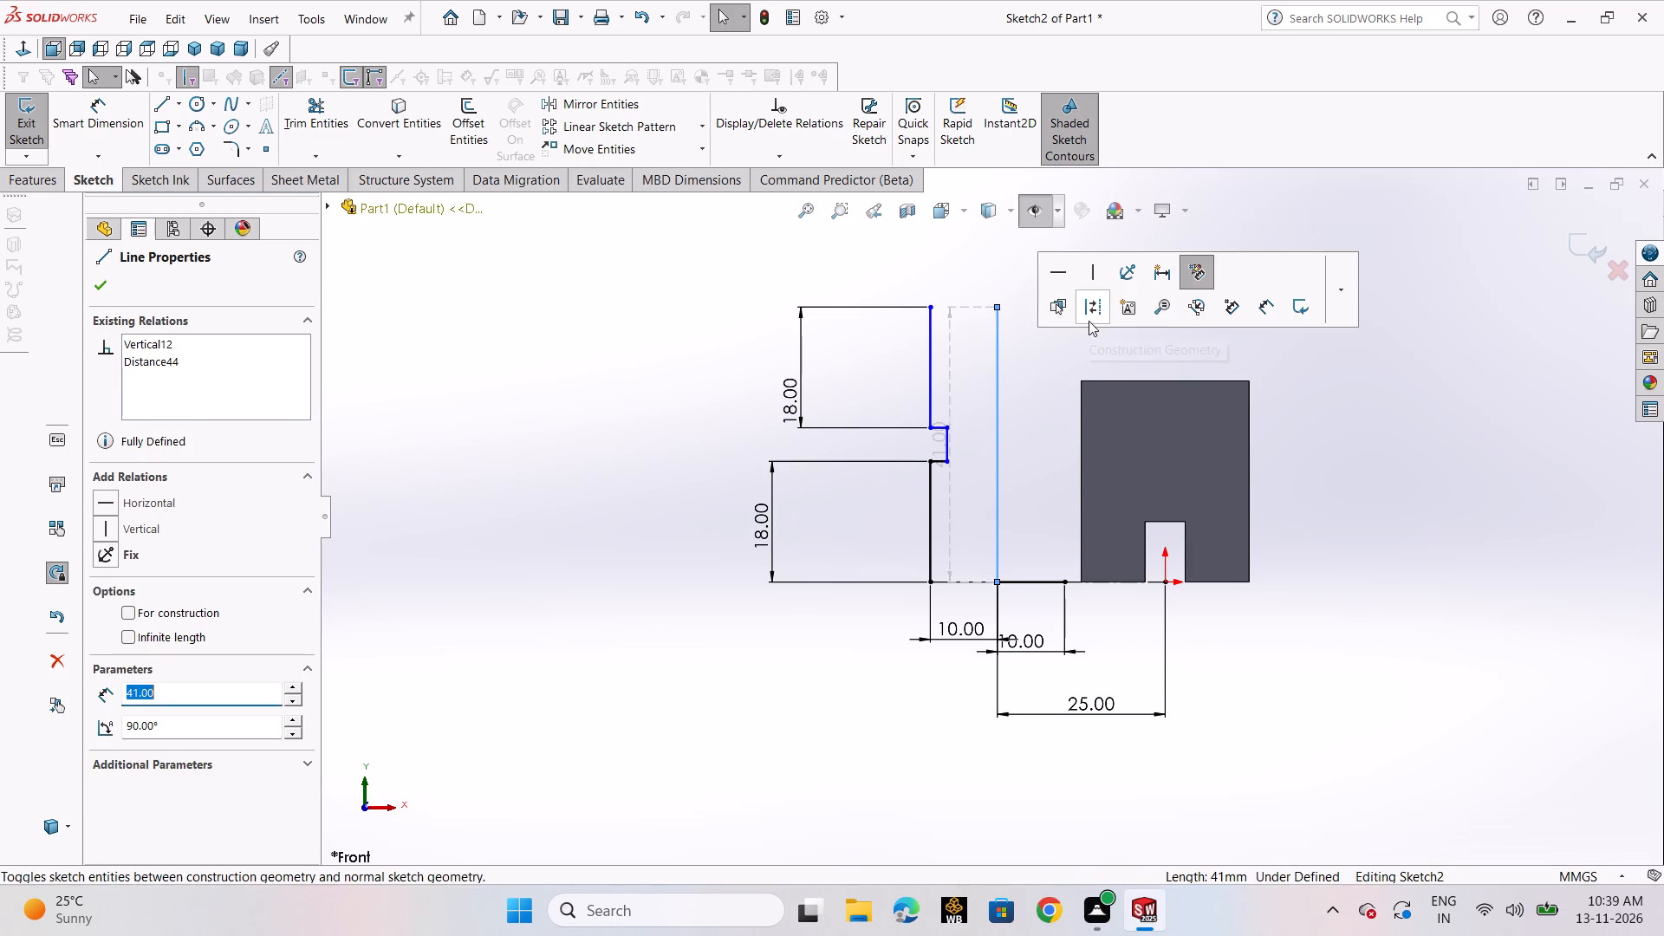
left_click(1093, 315)
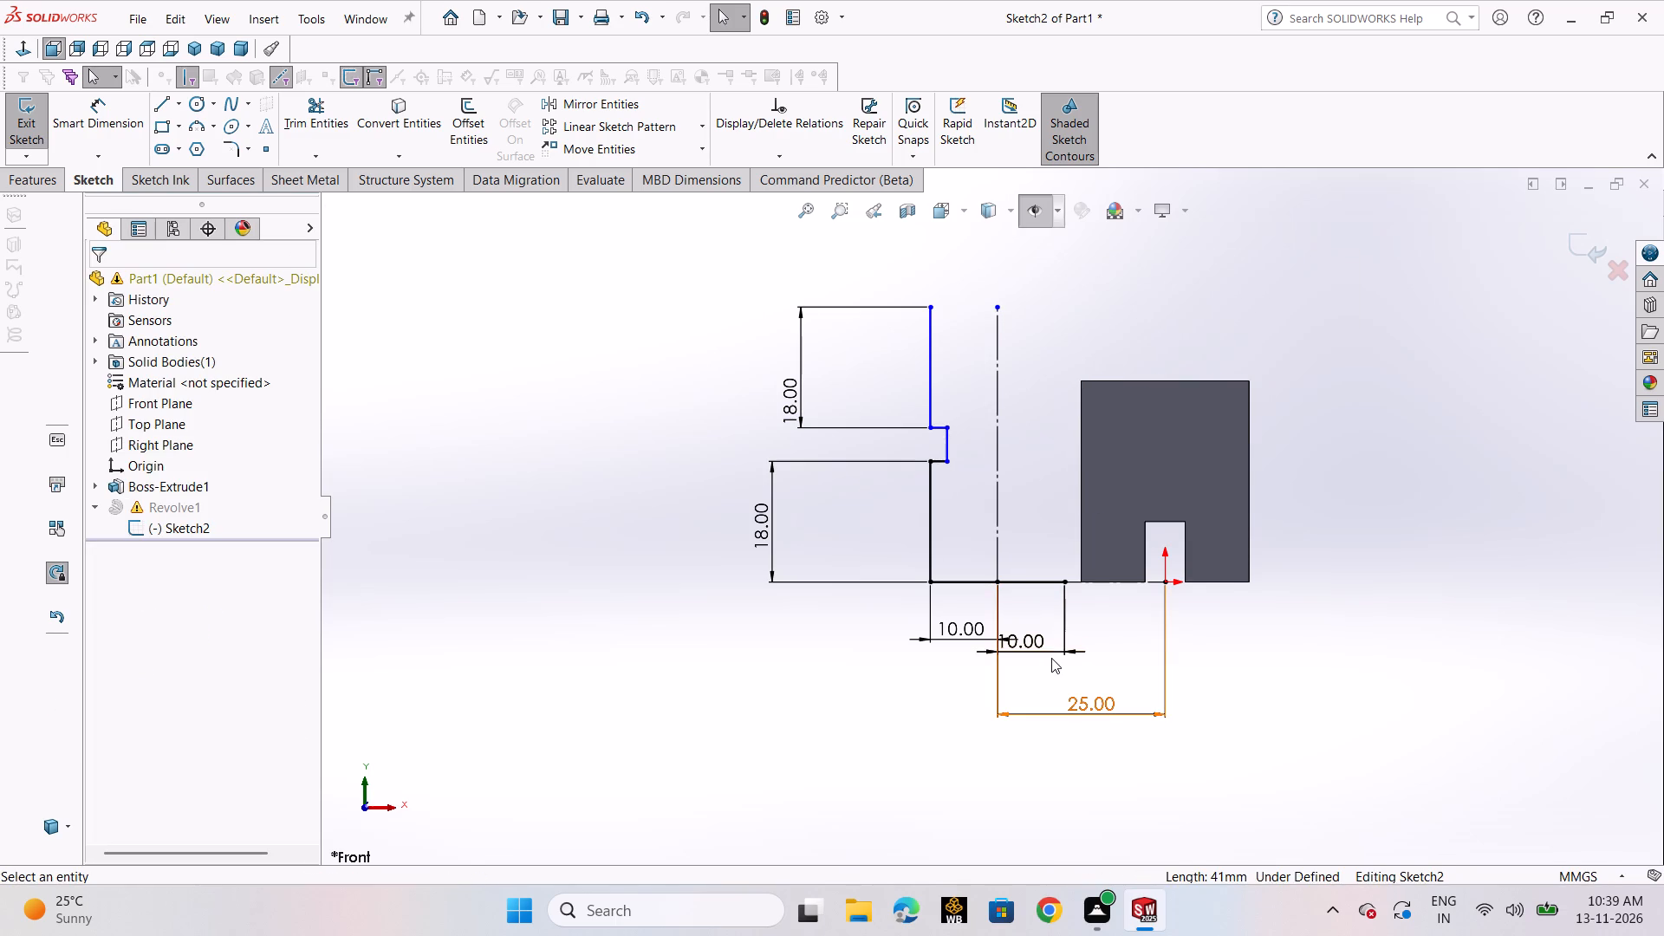
left_click(623, 601)
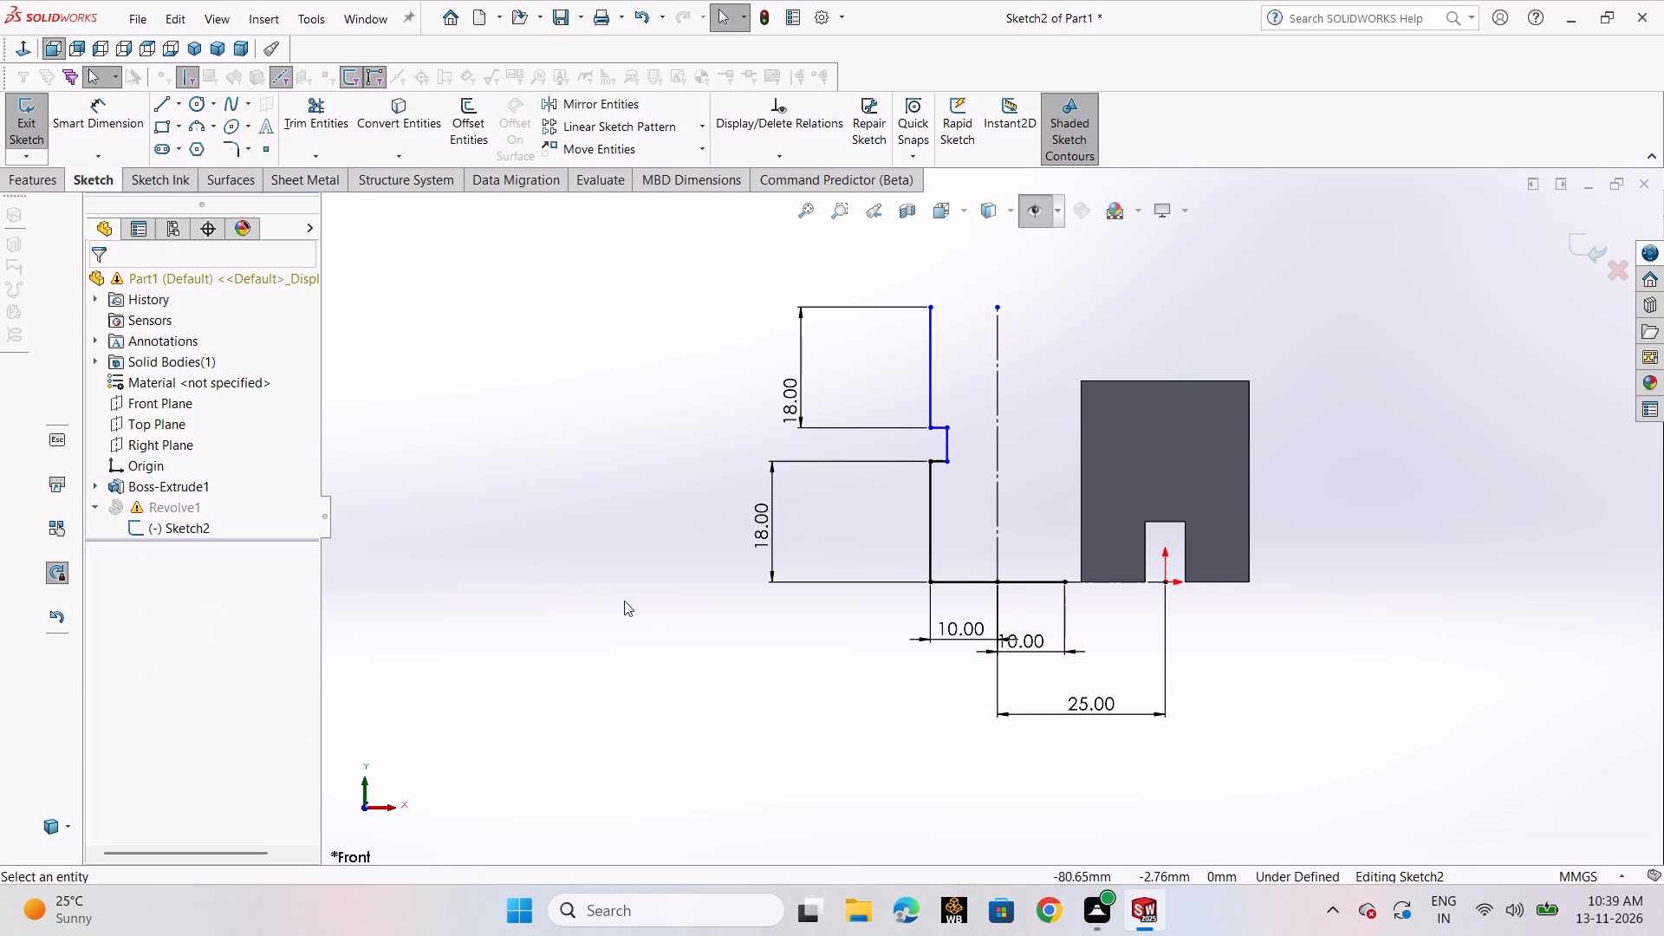
Delete the base line segment between the vertical construction line and the block, along with its 10 mm dimension.
left_click(1031, 646)
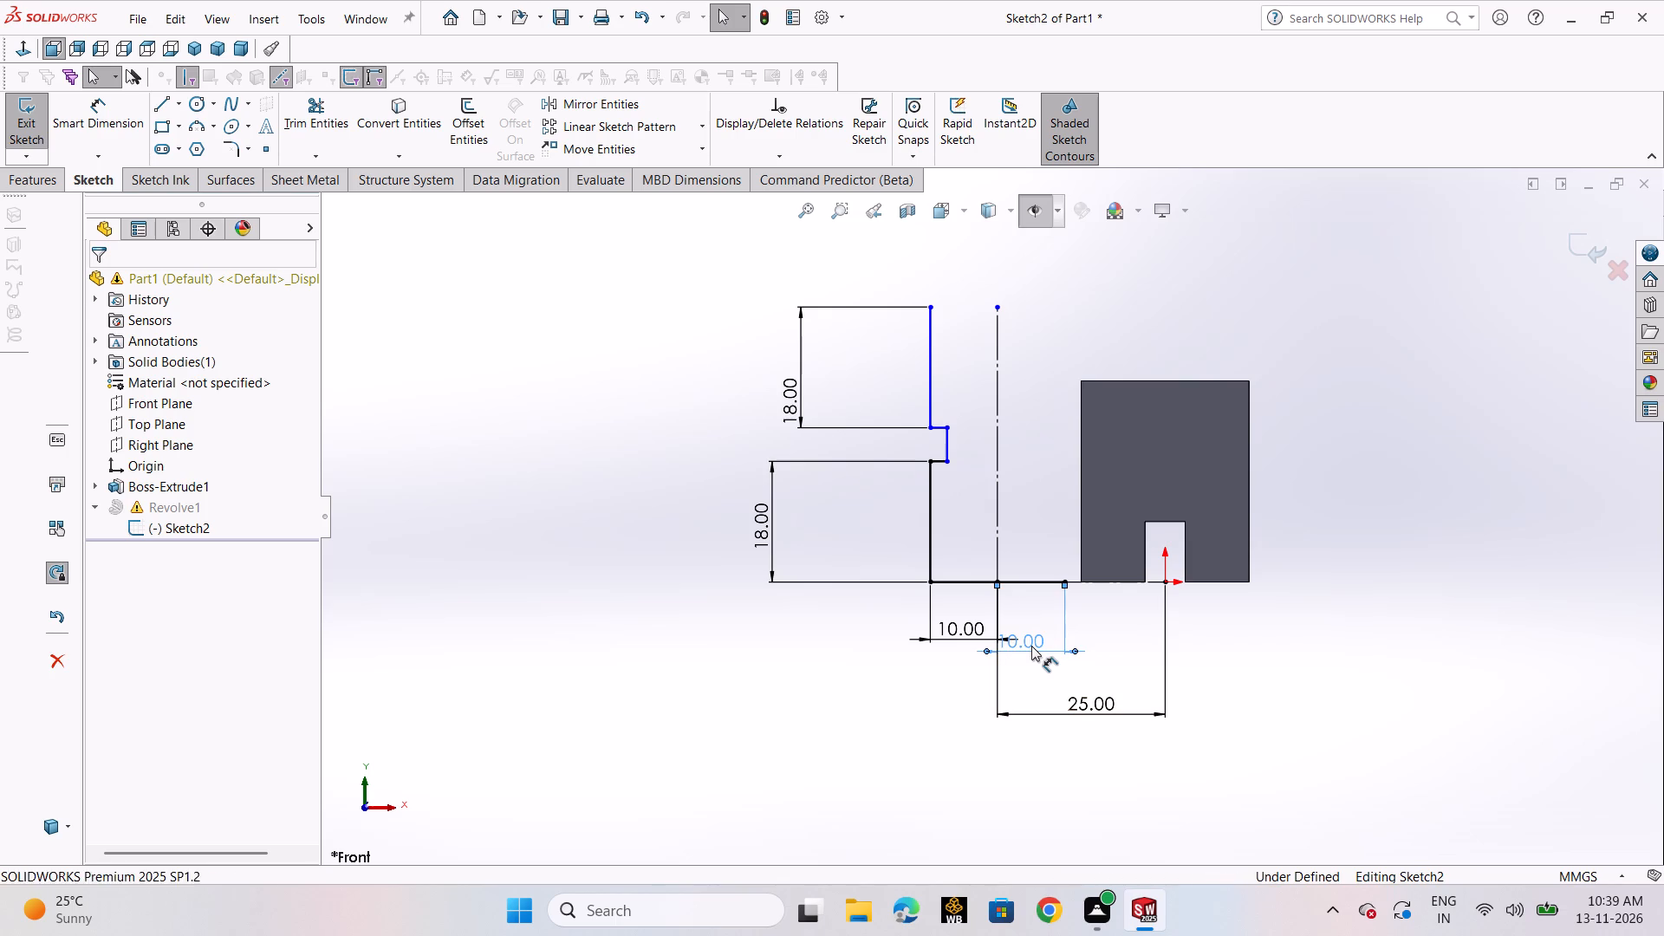
key("Delete")
left_click(1065, 583)
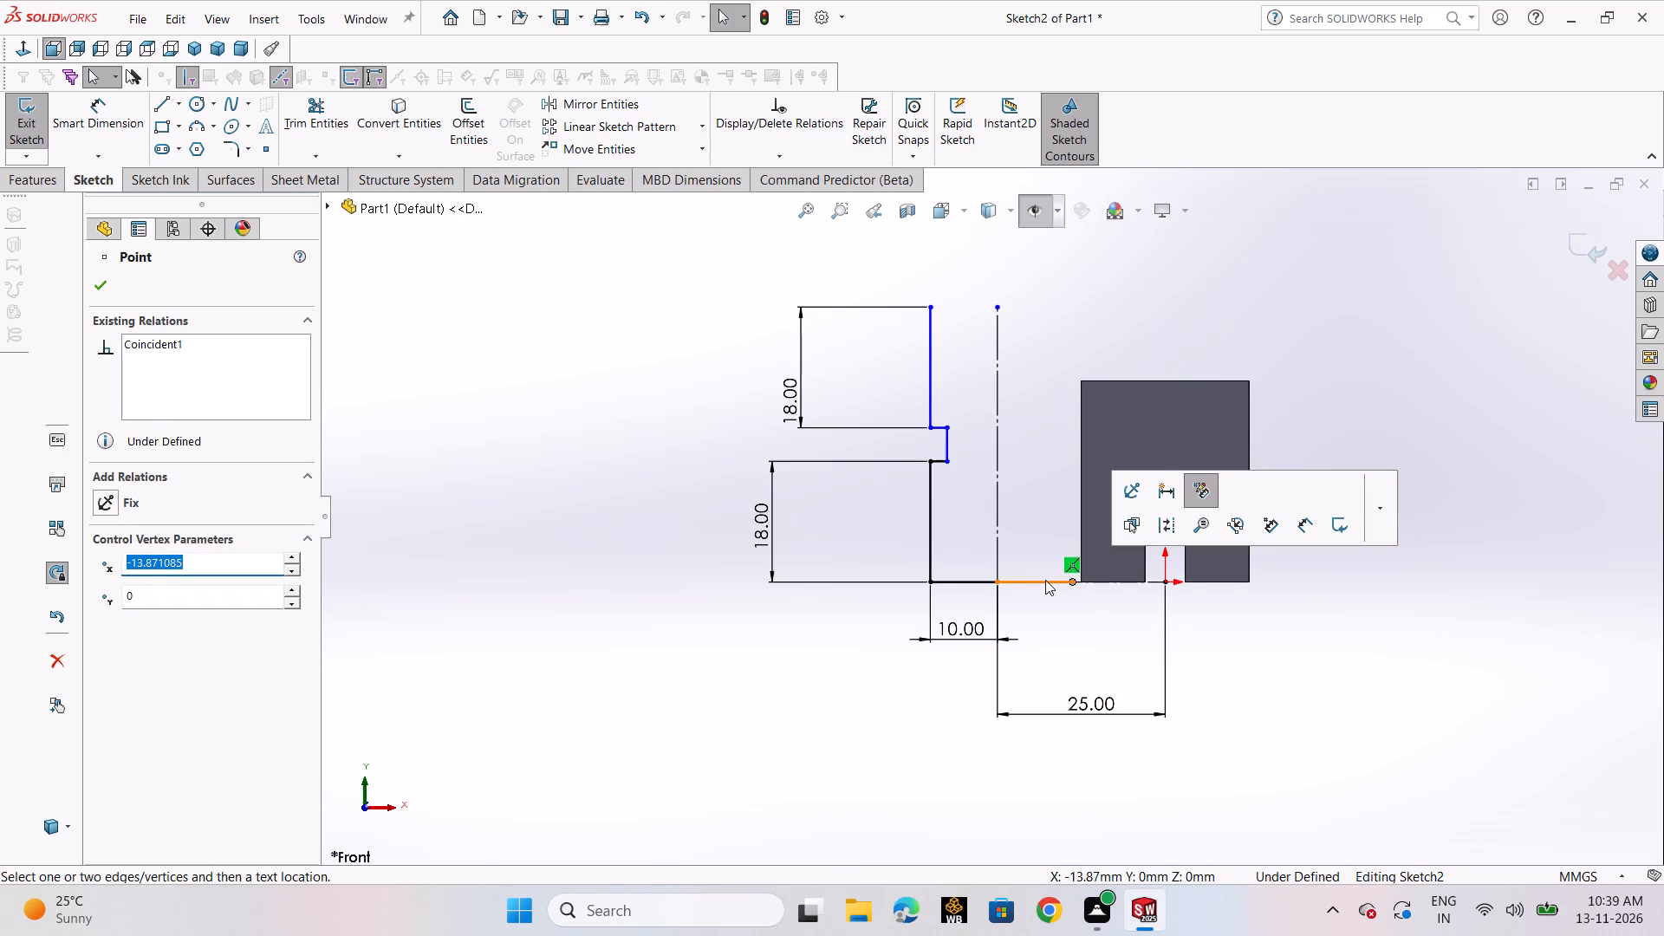
left_click(1045, 580)
key("Delete")
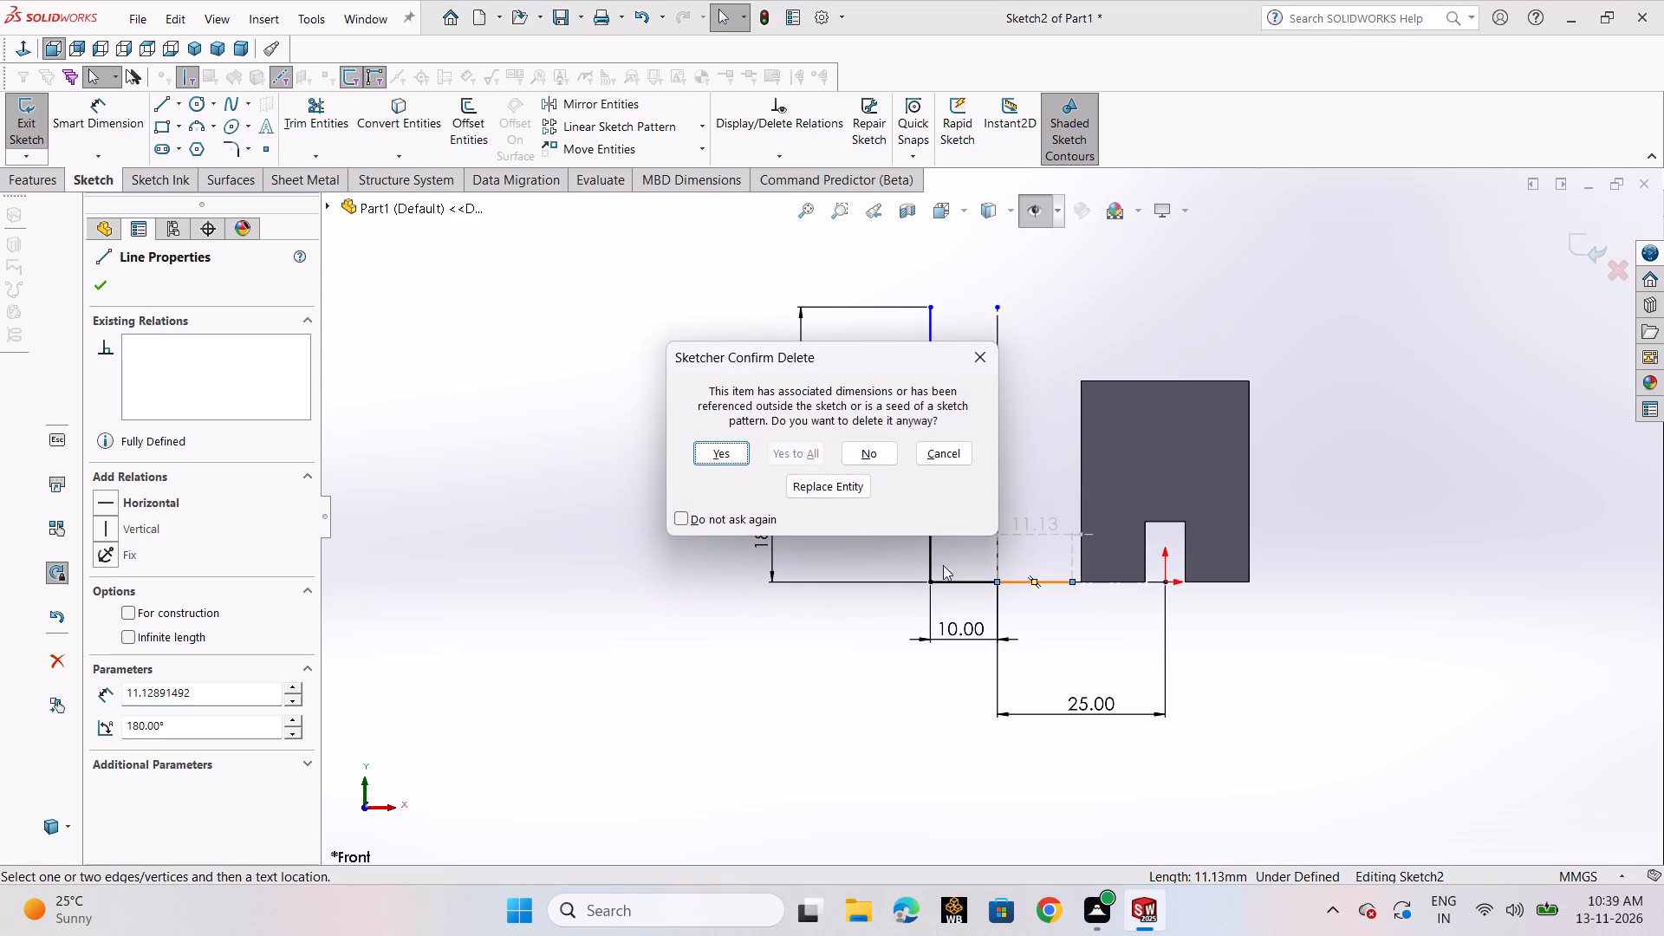
left_click(721, 454)
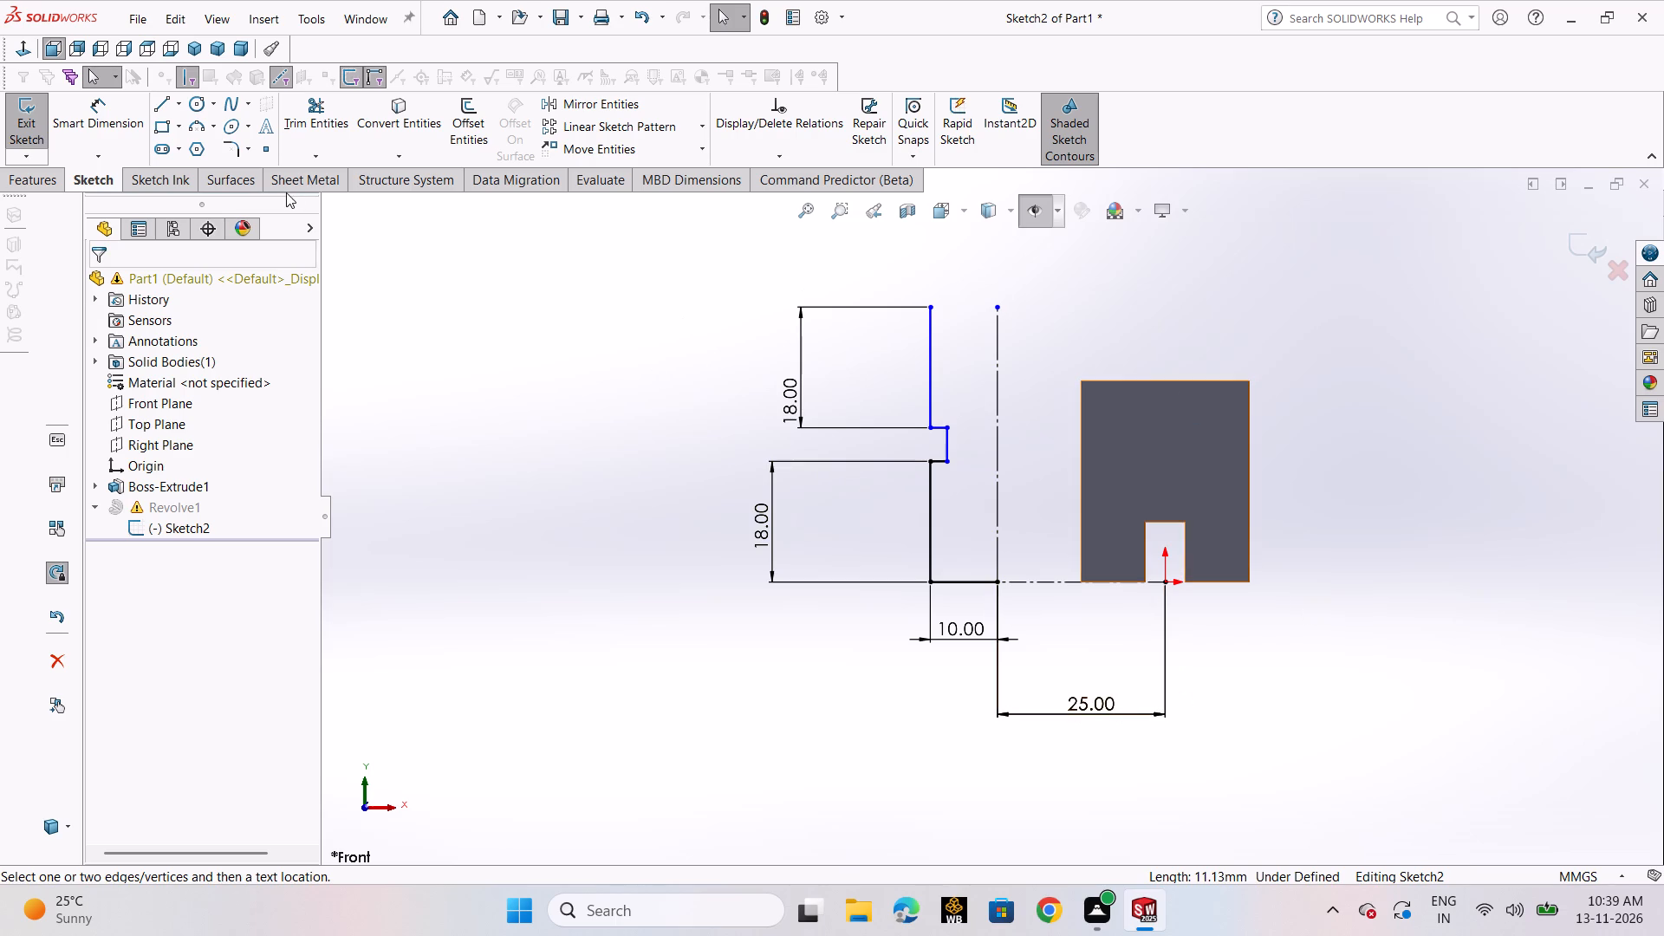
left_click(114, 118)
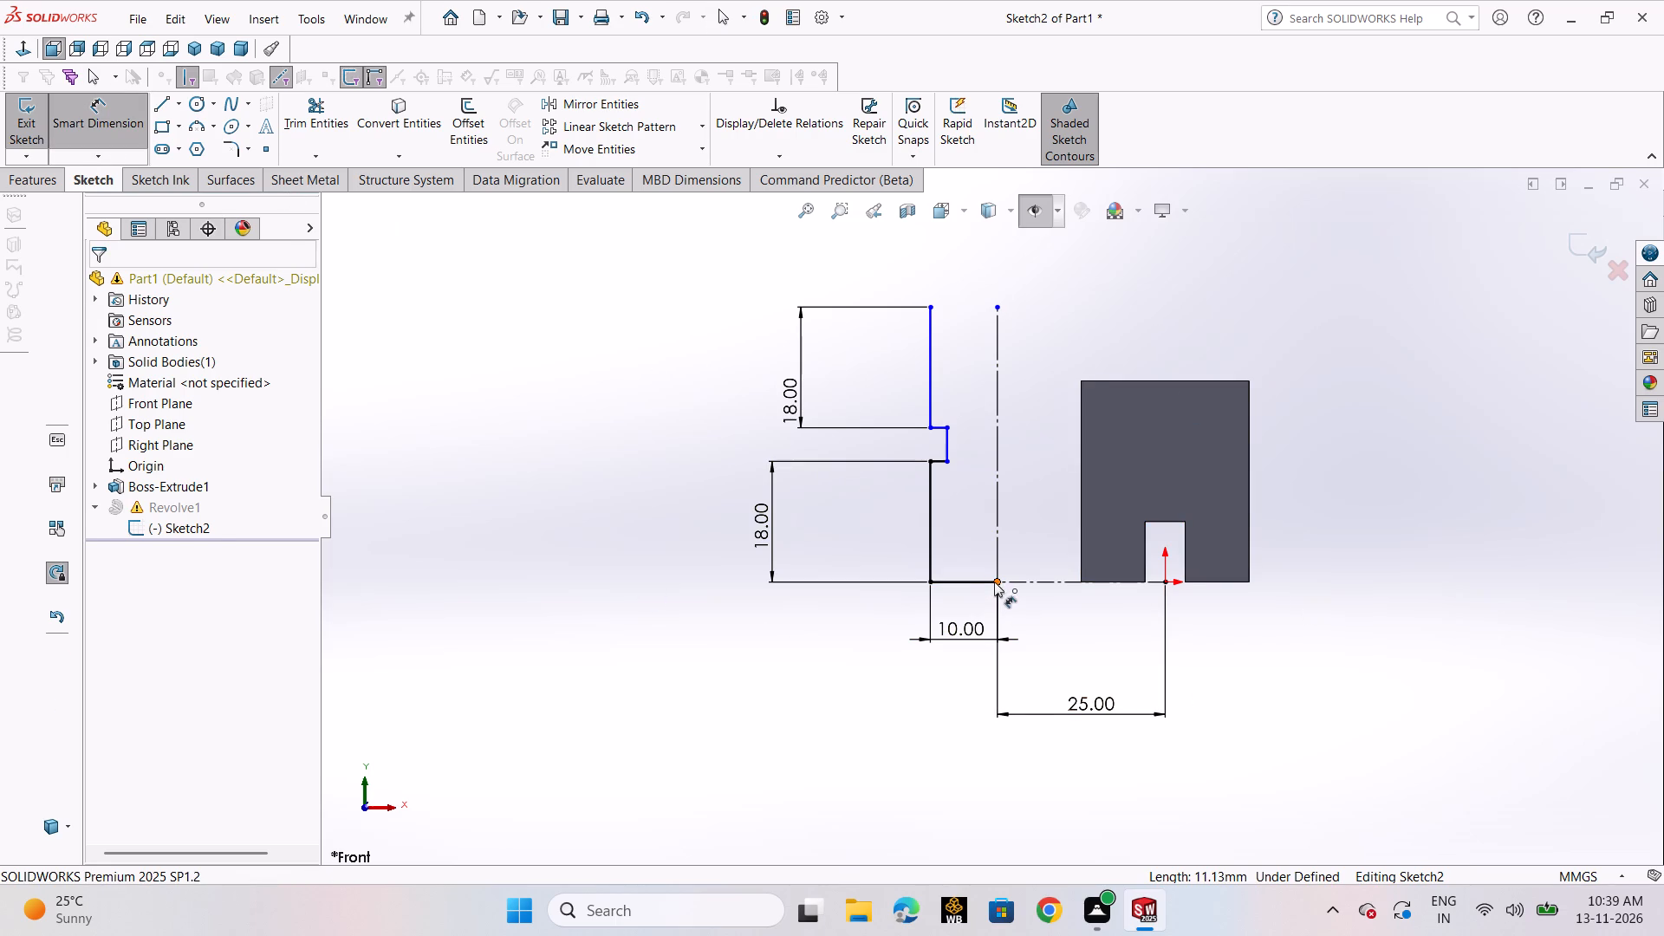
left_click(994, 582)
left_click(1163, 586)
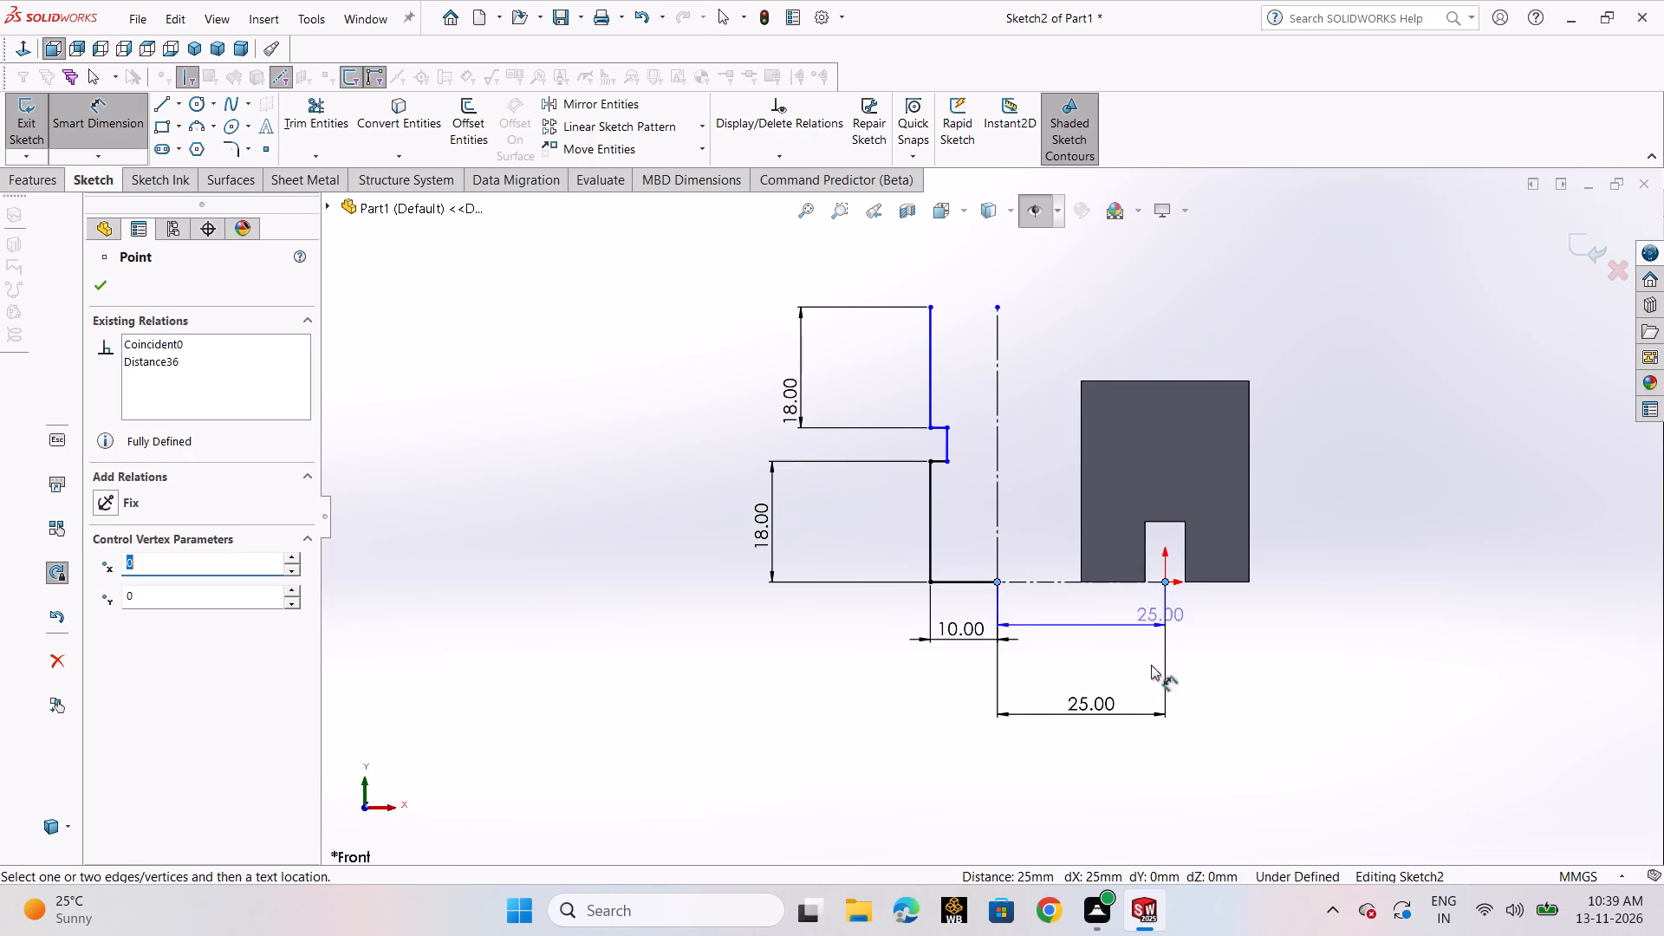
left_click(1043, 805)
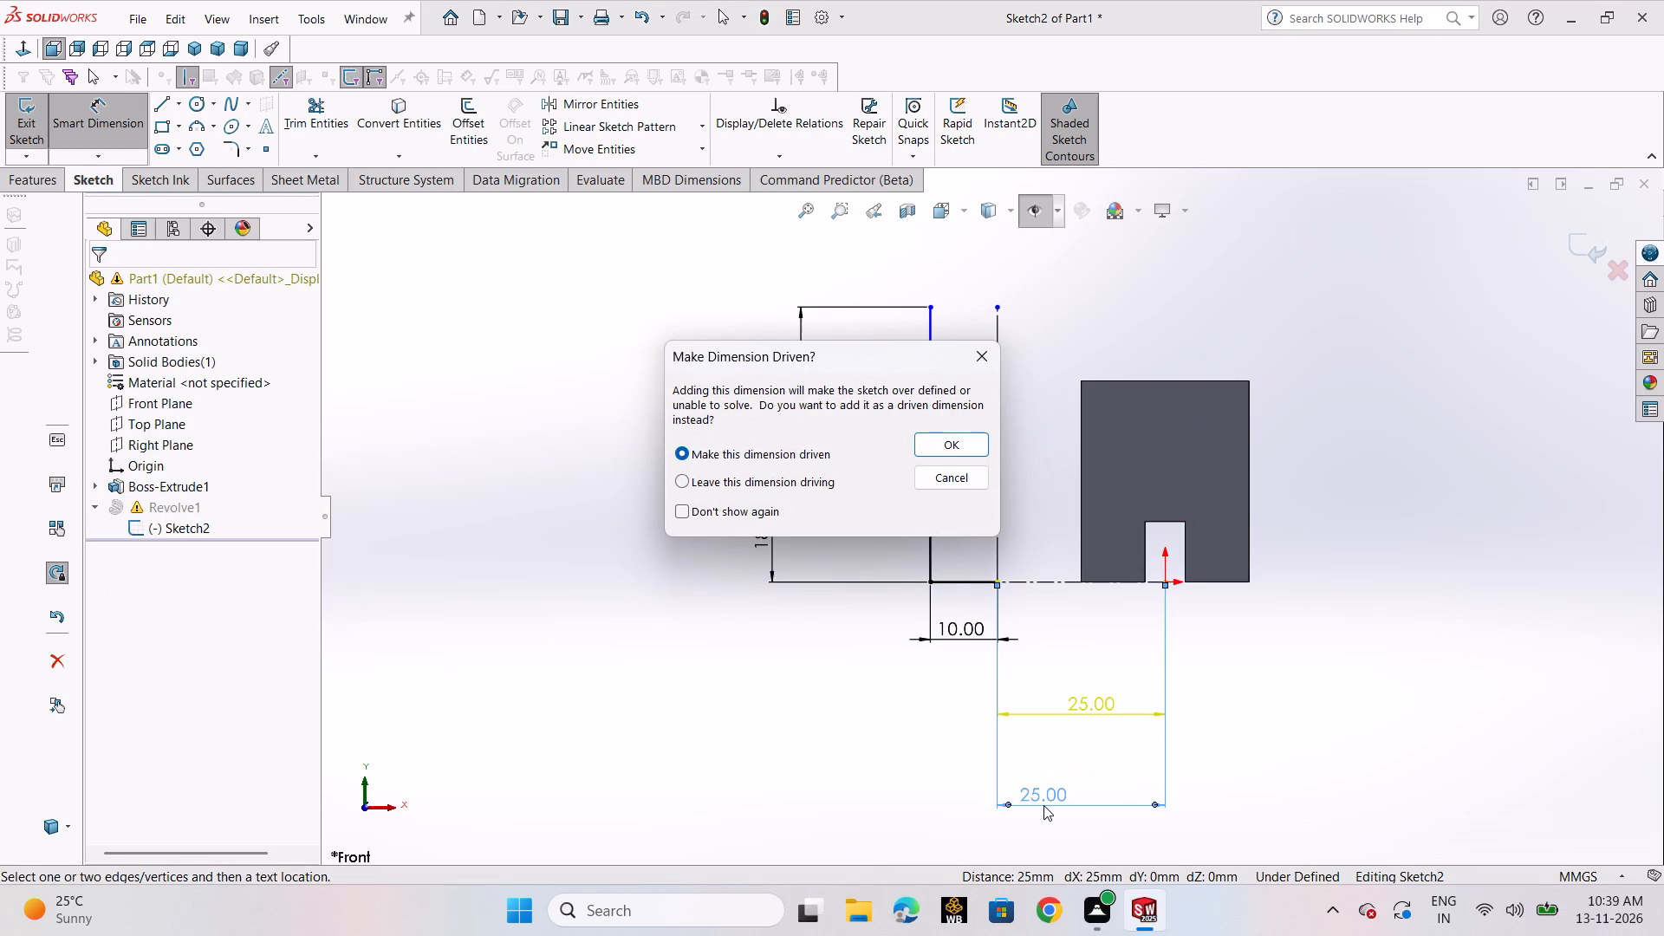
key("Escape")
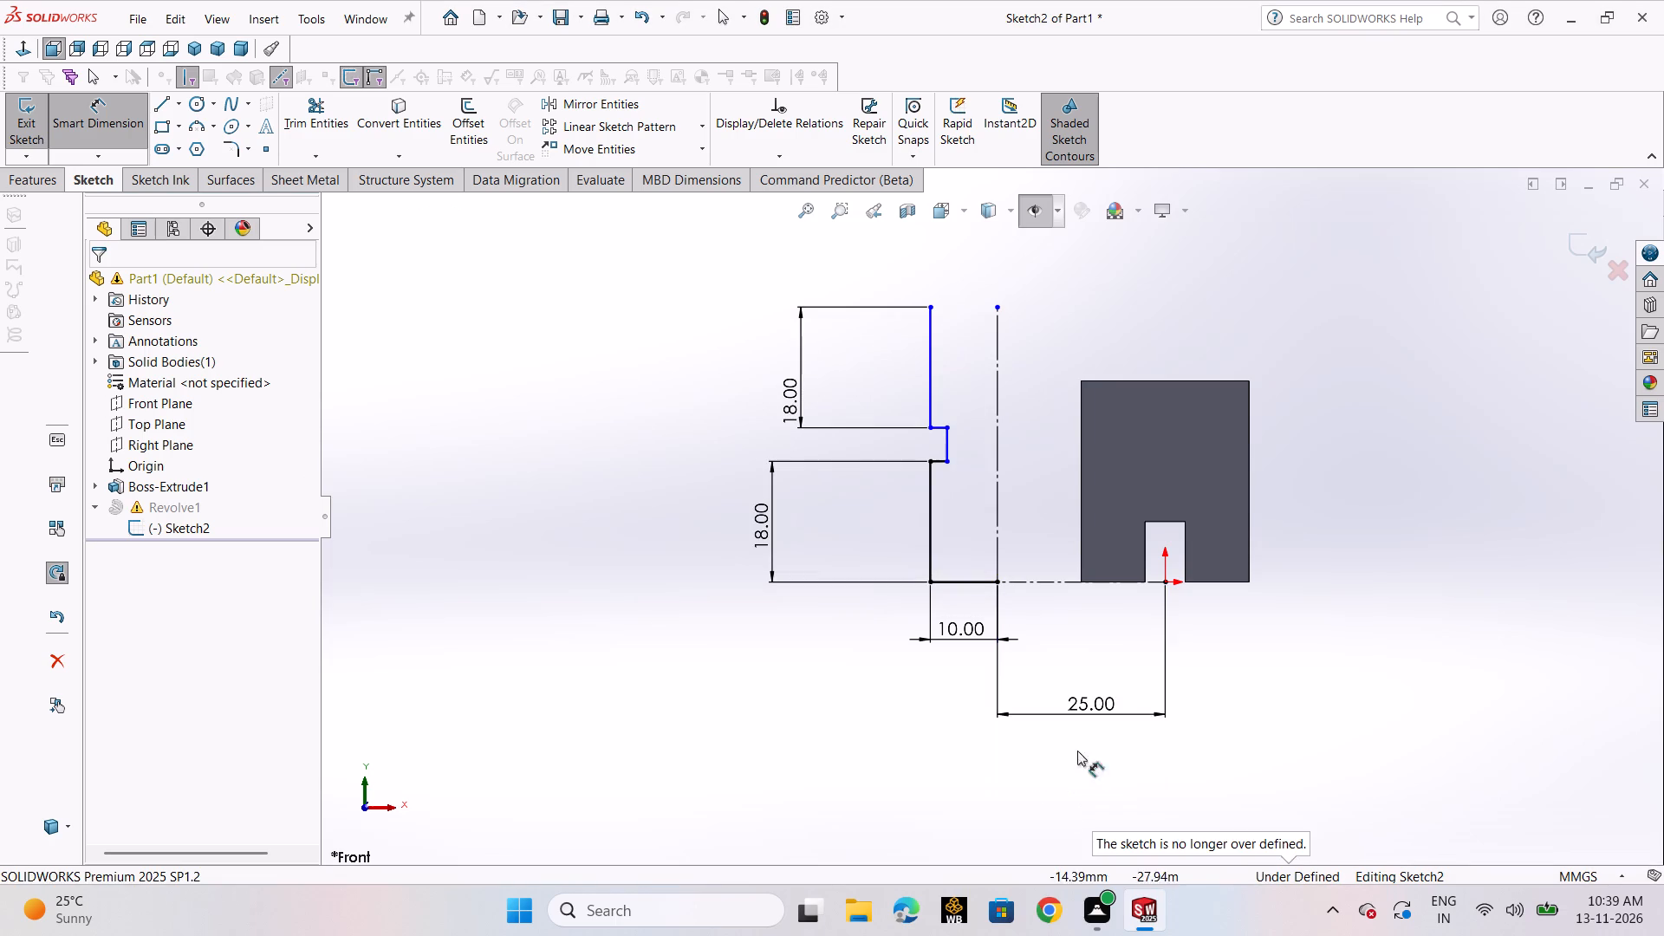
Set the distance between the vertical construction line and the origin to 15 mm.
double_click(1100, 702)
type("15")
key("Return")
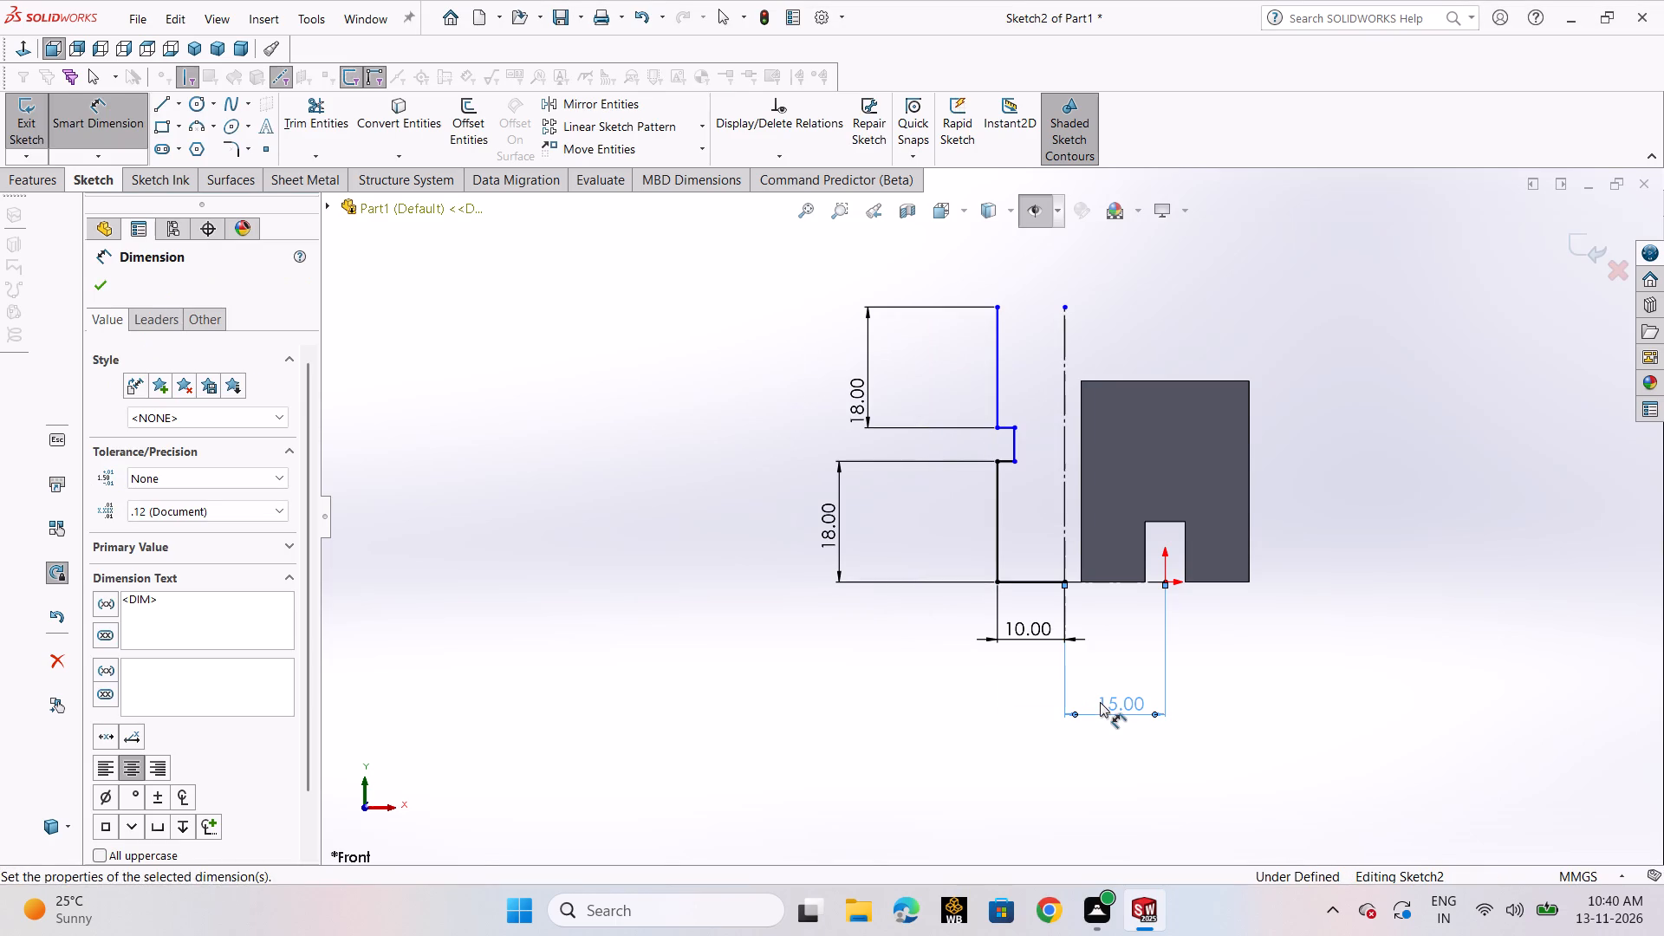
Set the distance between the vertical construction line and the origin to 20 mm.
double_click(1100, 702)
type("20")
key("Return")
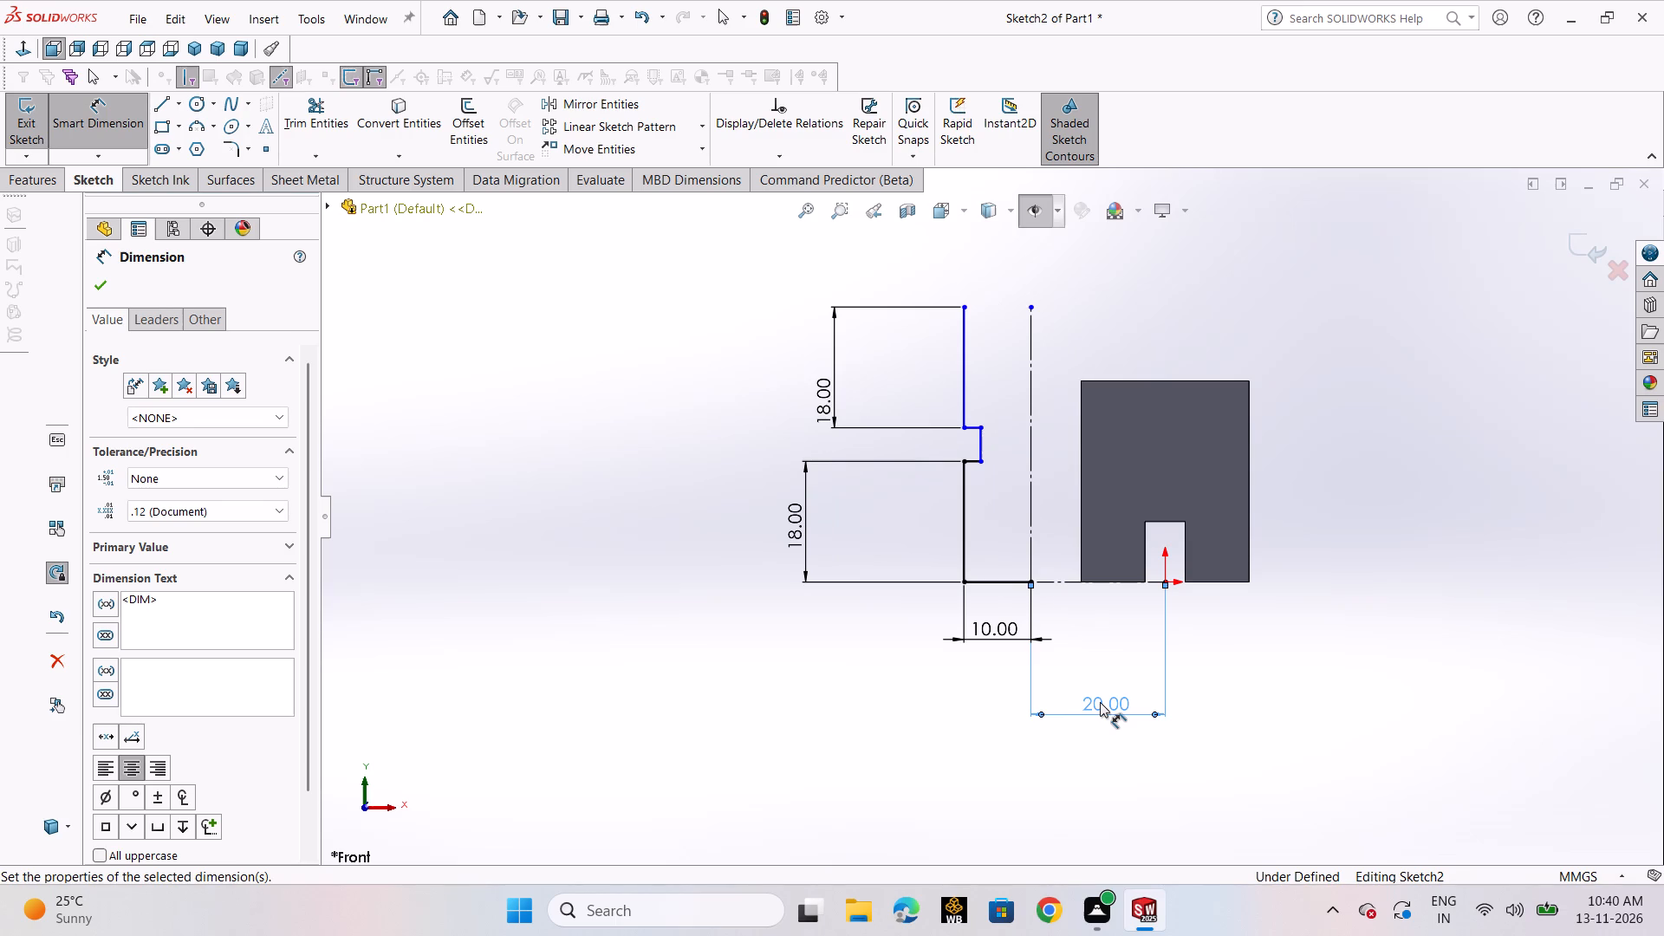
key("Escape")
key("Escape")
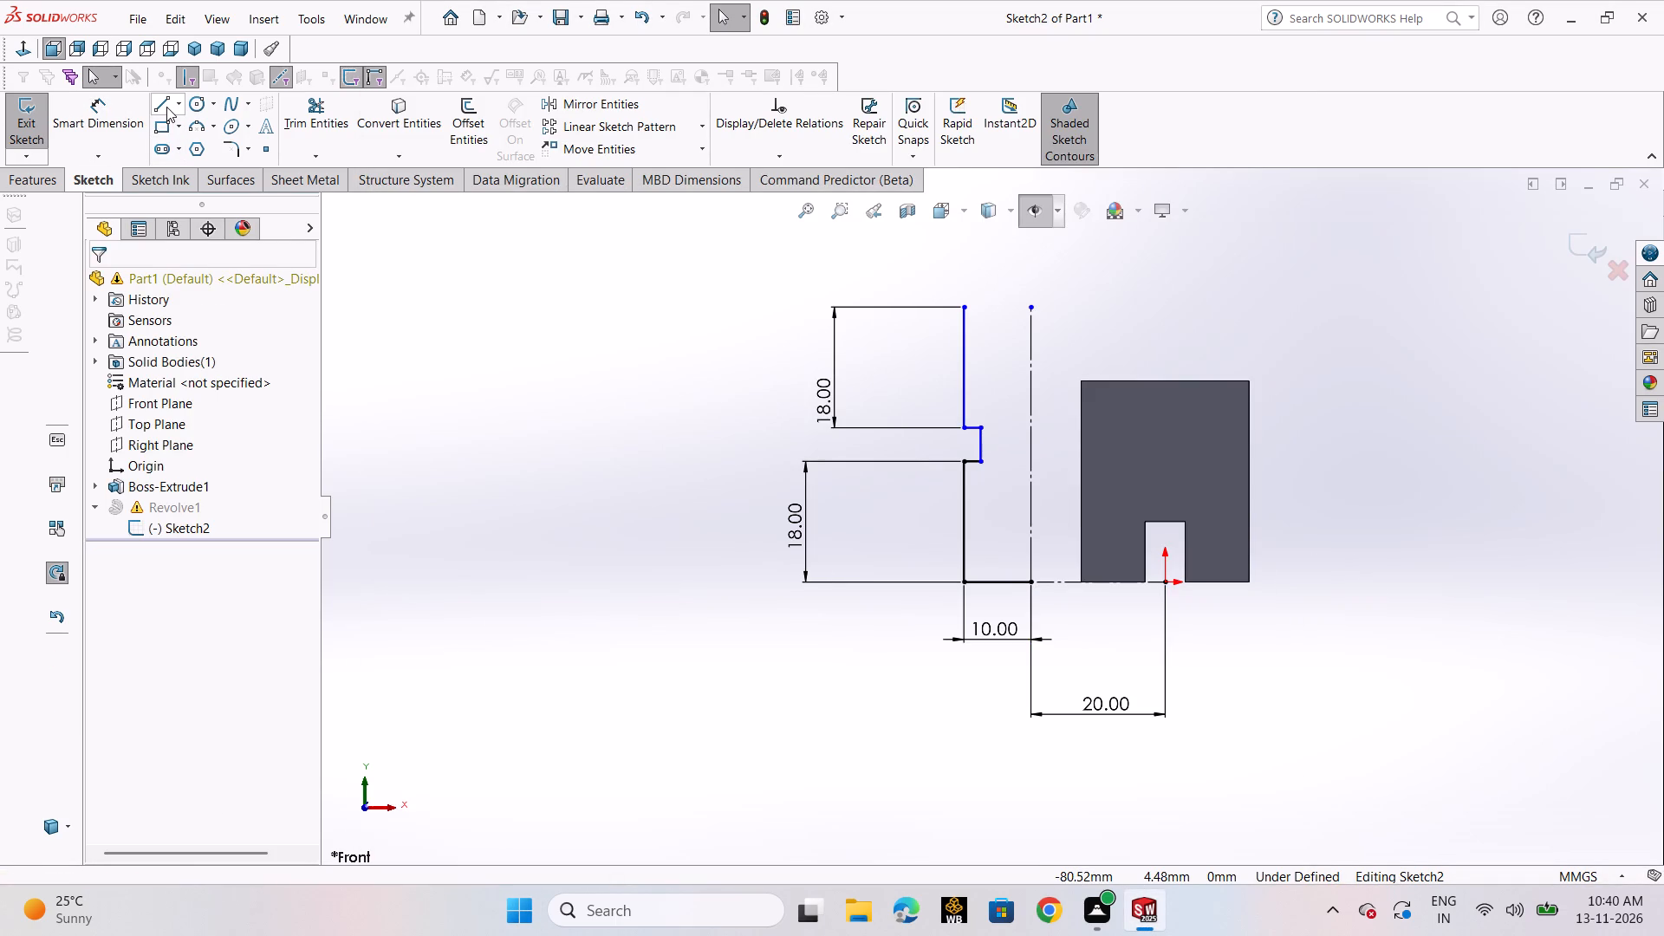
Draw a horizontal base line about 8.8 mm long from the foot of the vertical construction line toward the block.
left_click(166, 107)
left_click(176, 121)
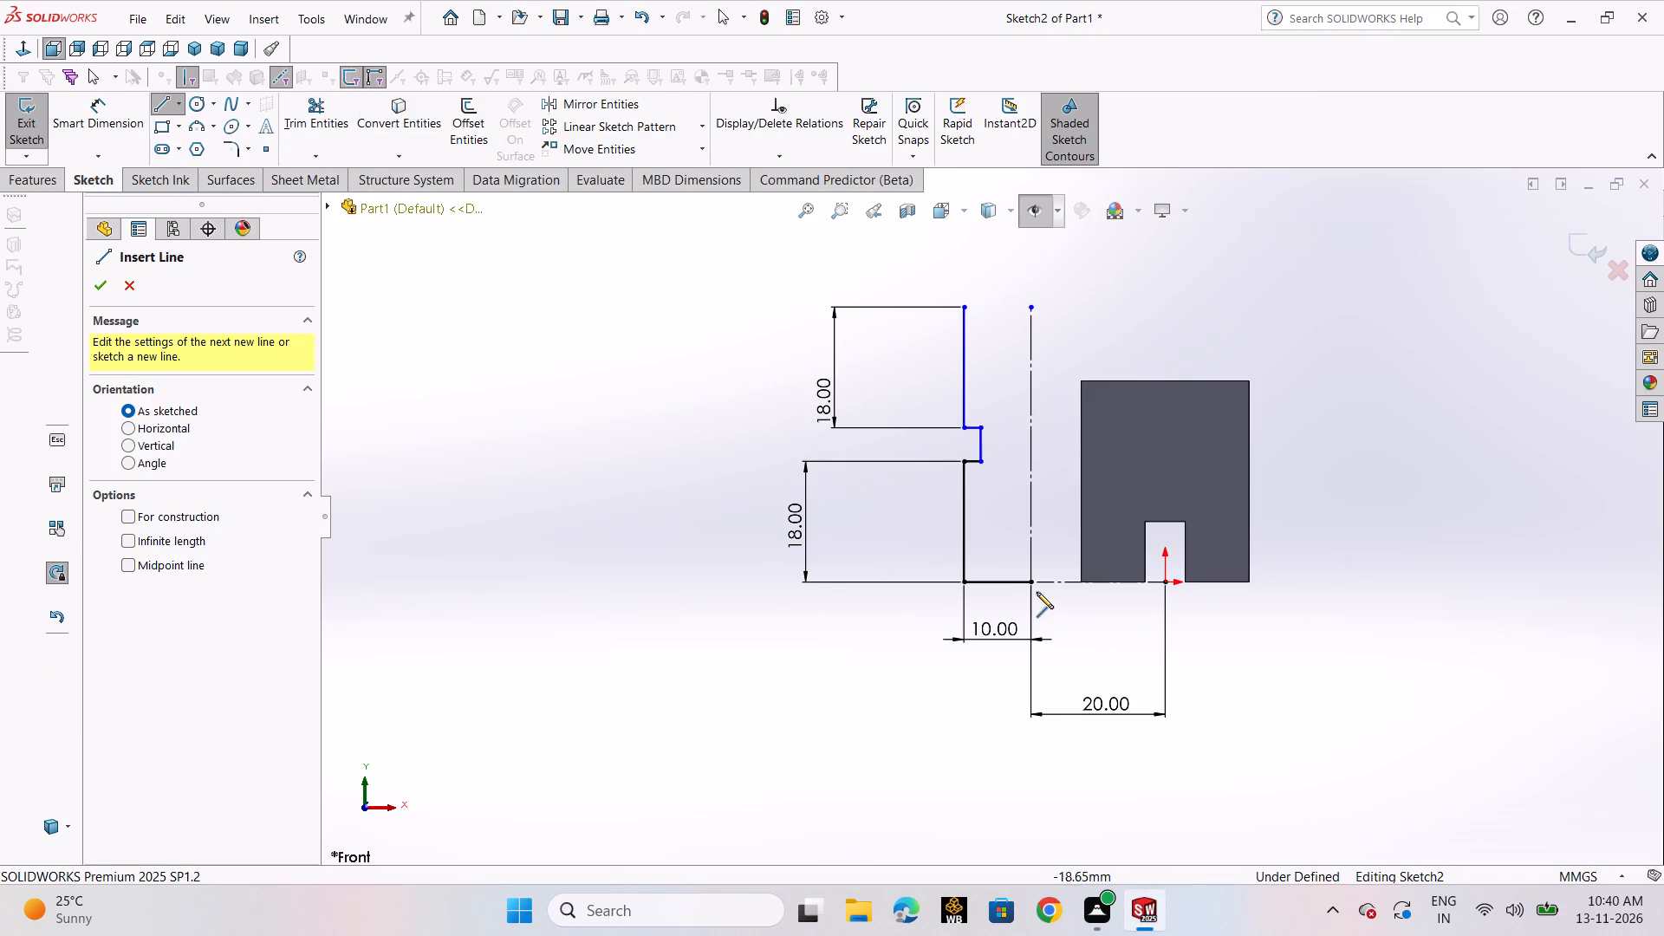
left_click(1031, 578)
left_click(1090, 579)
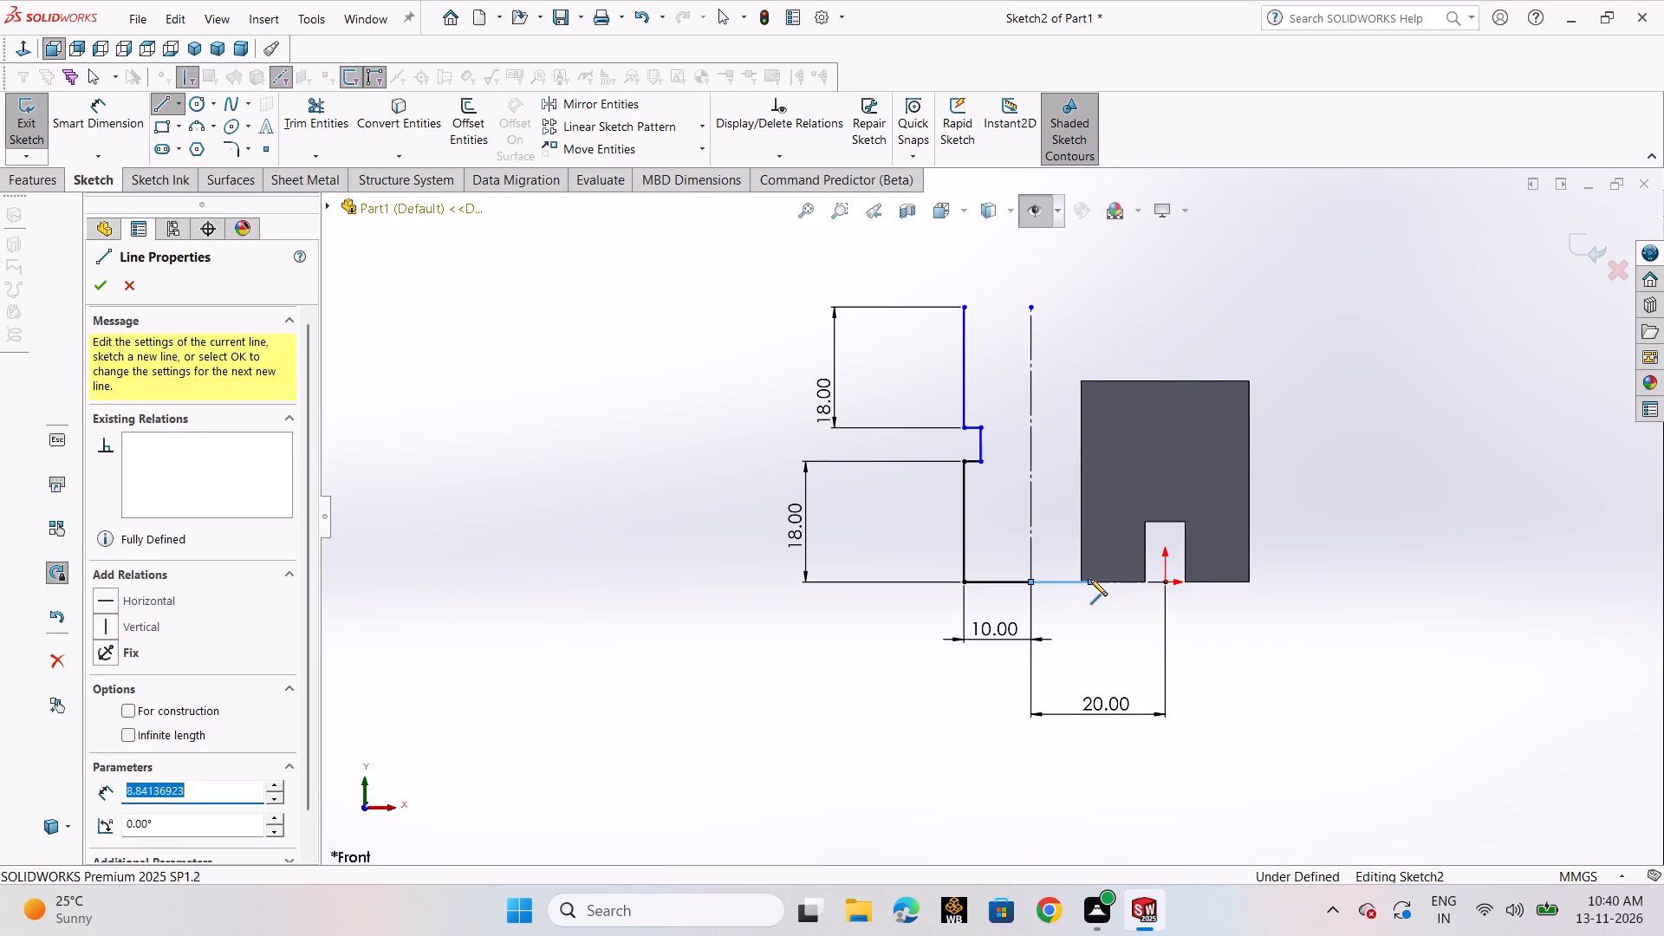
right_click(1090, 579)
left_click(1109, 585)
Dimension the length of the new base line on the block side of the construction line.
left_click(96, 119)
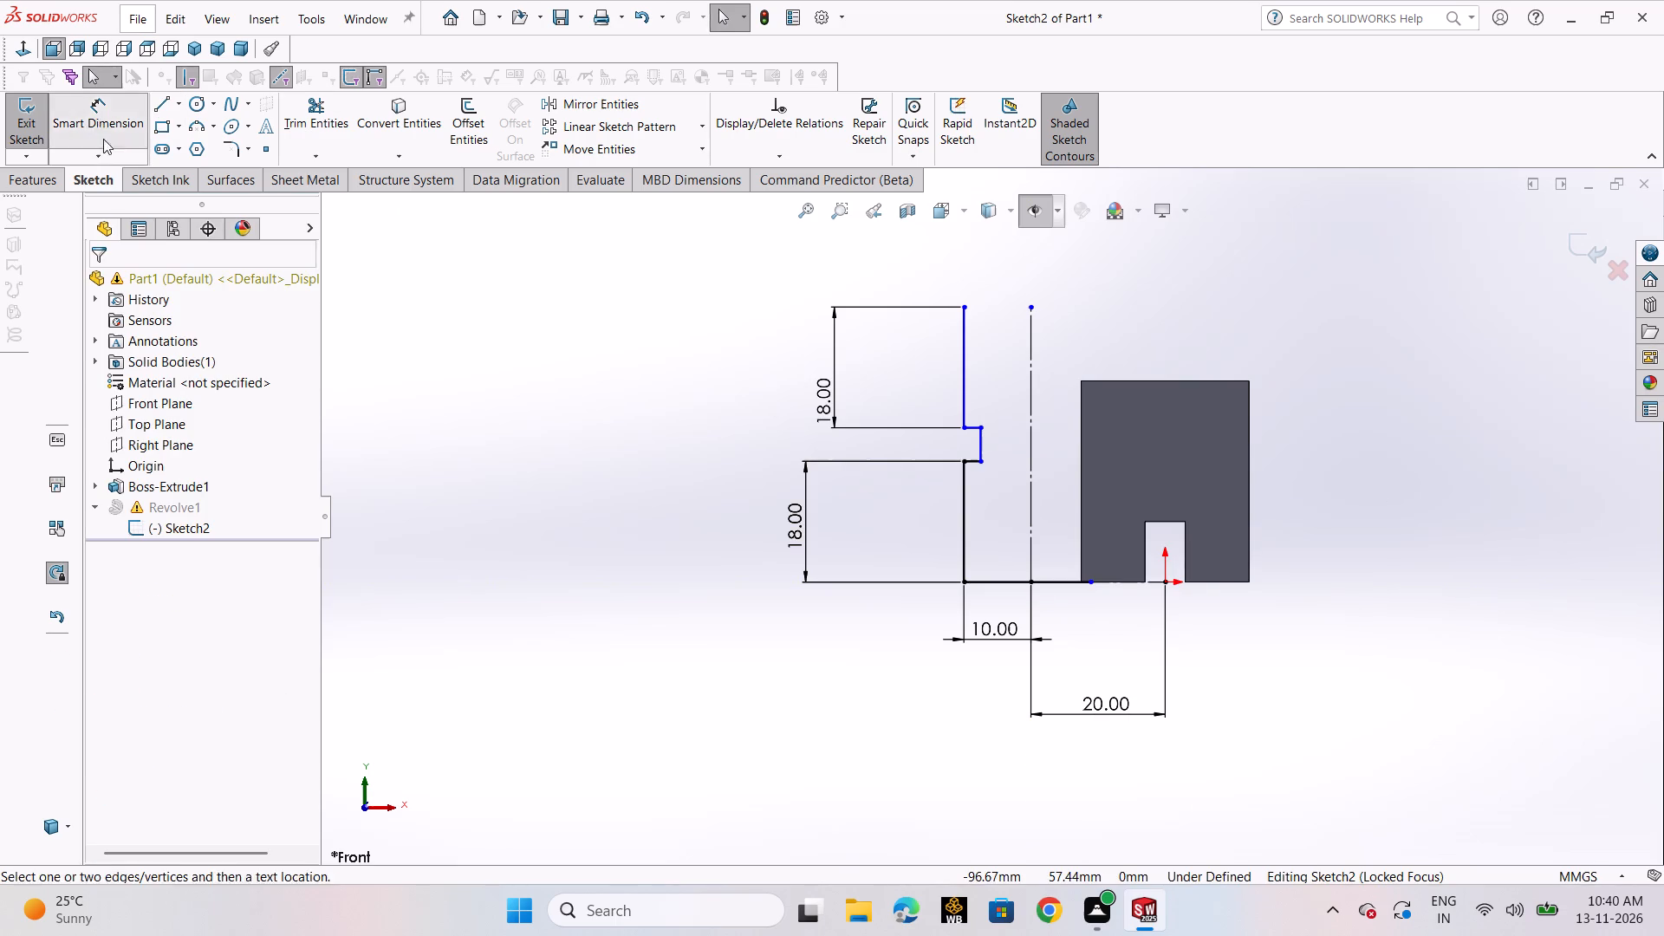
left_click(1058, 581)
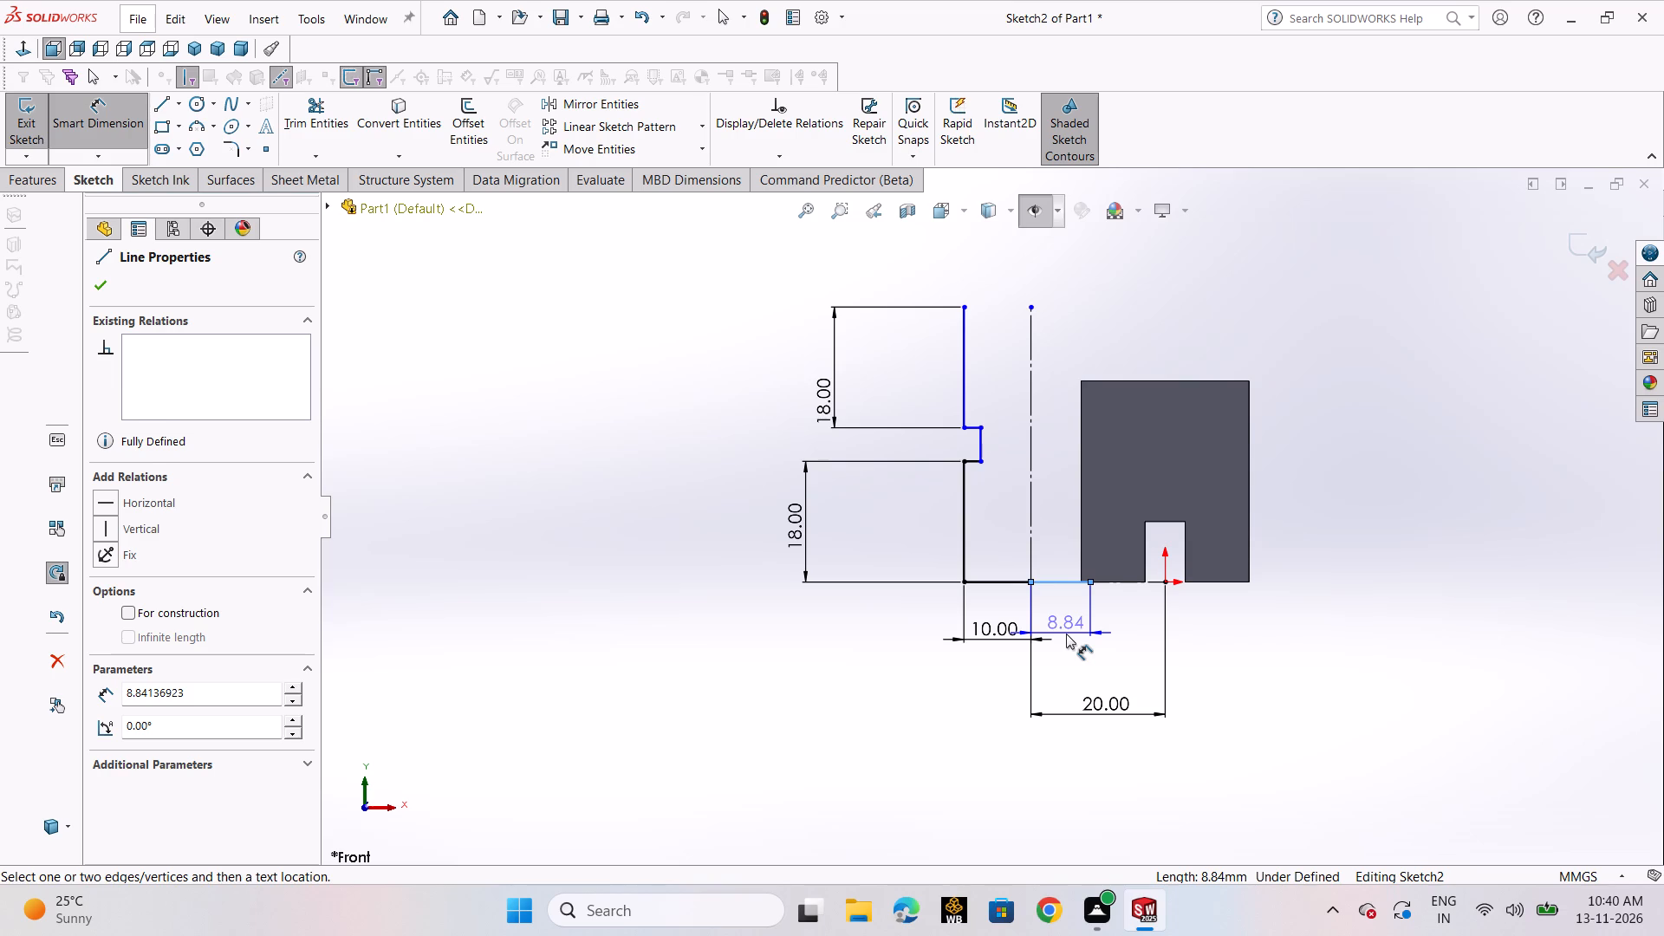
Delete the 20 mm centreline-to-origin dimension and the short solid line running from the centreline's base toward the block.
key("Escape")
left_click(1098, 704)
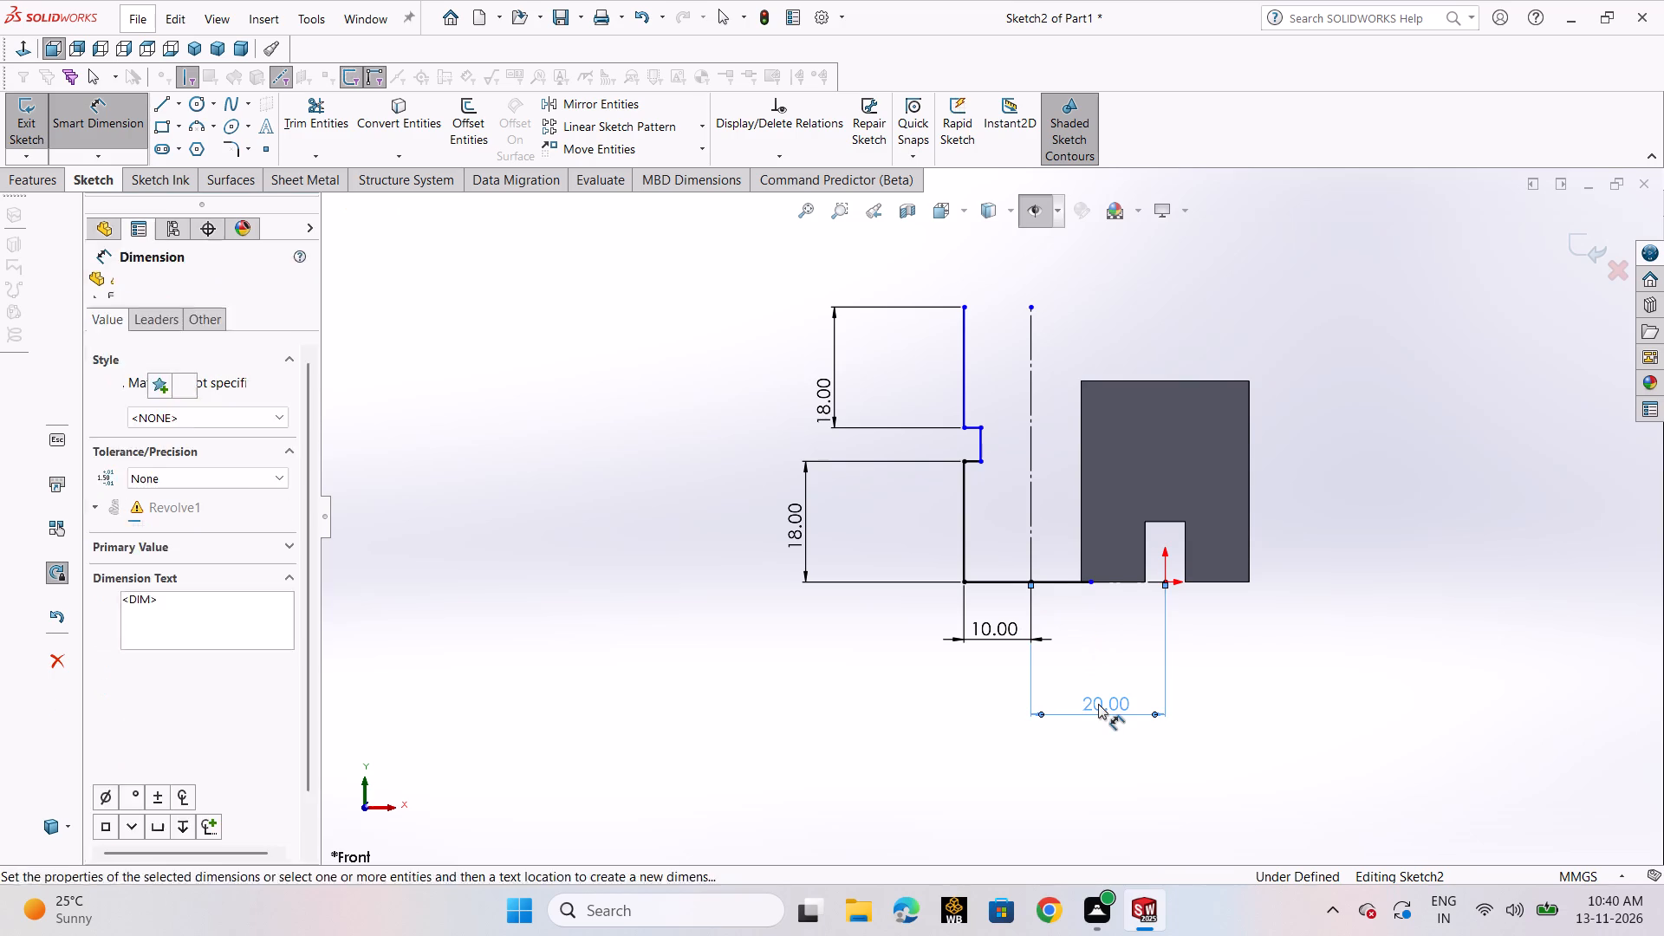
key("Delete")
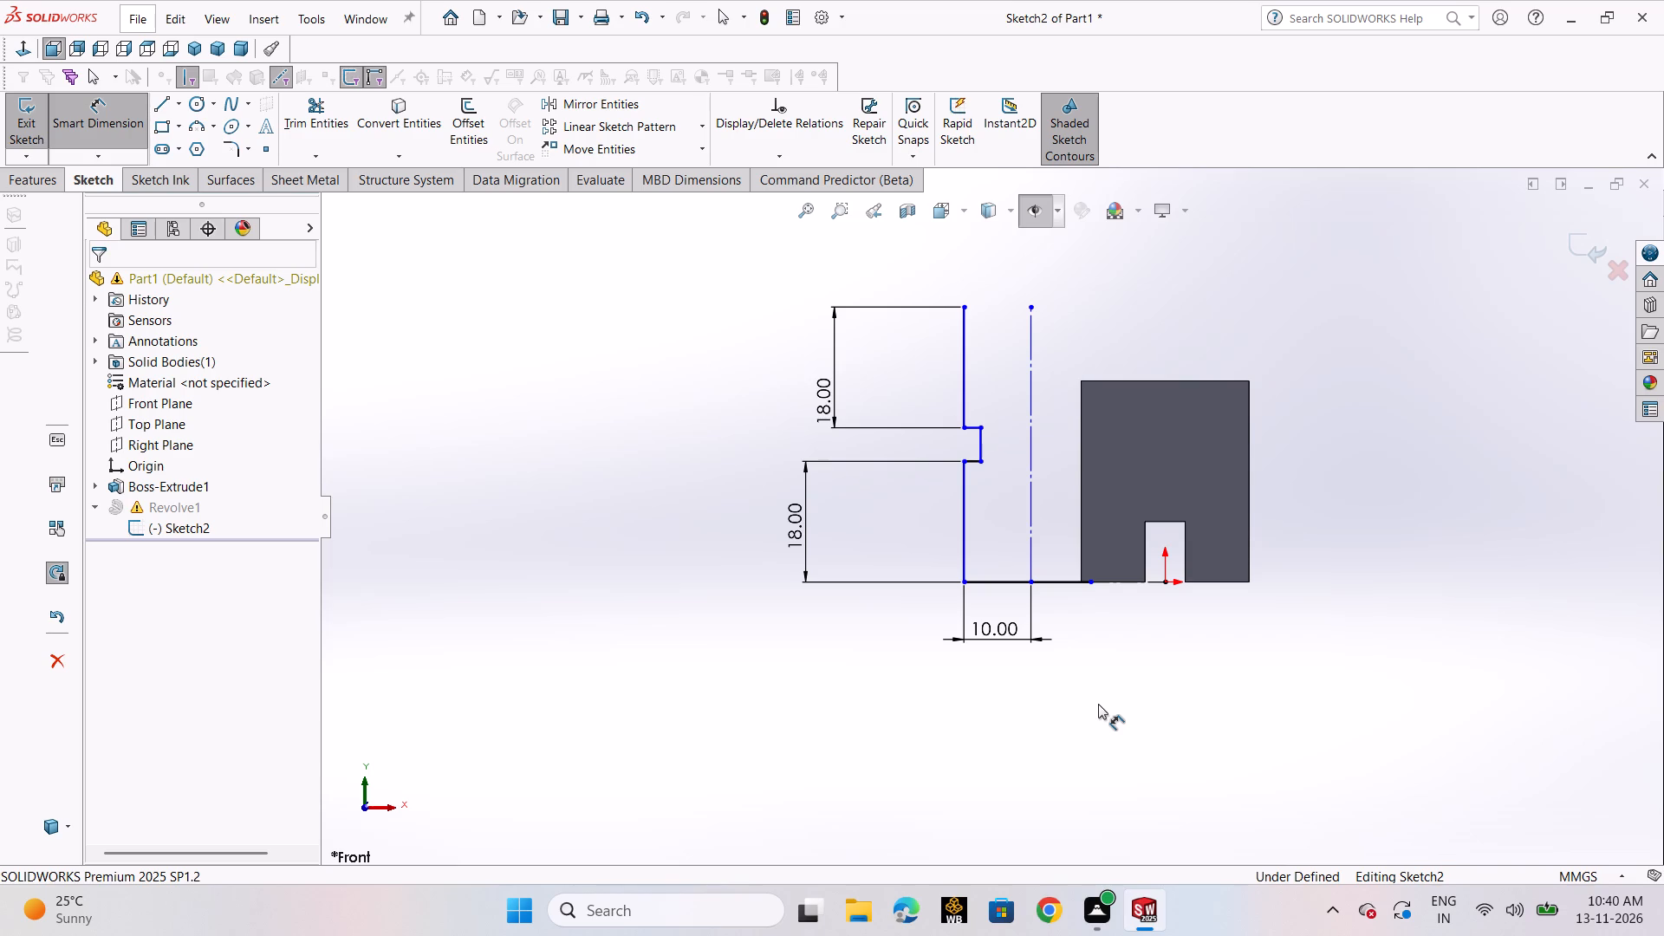
left_click(1069, 583)
key("Delete")
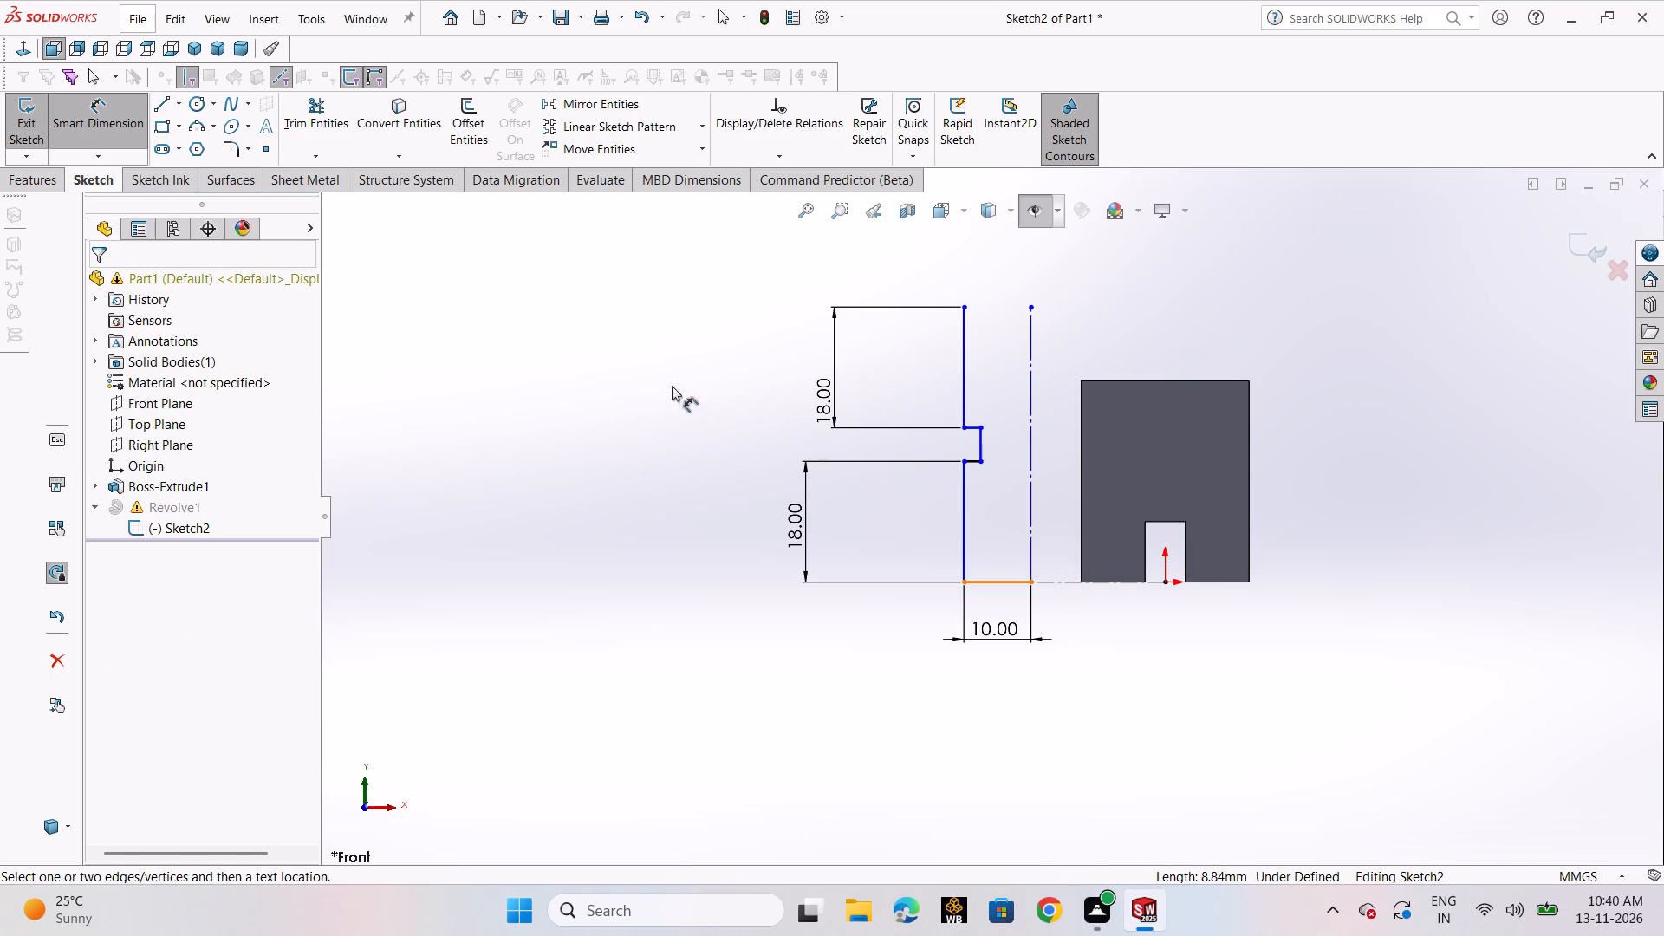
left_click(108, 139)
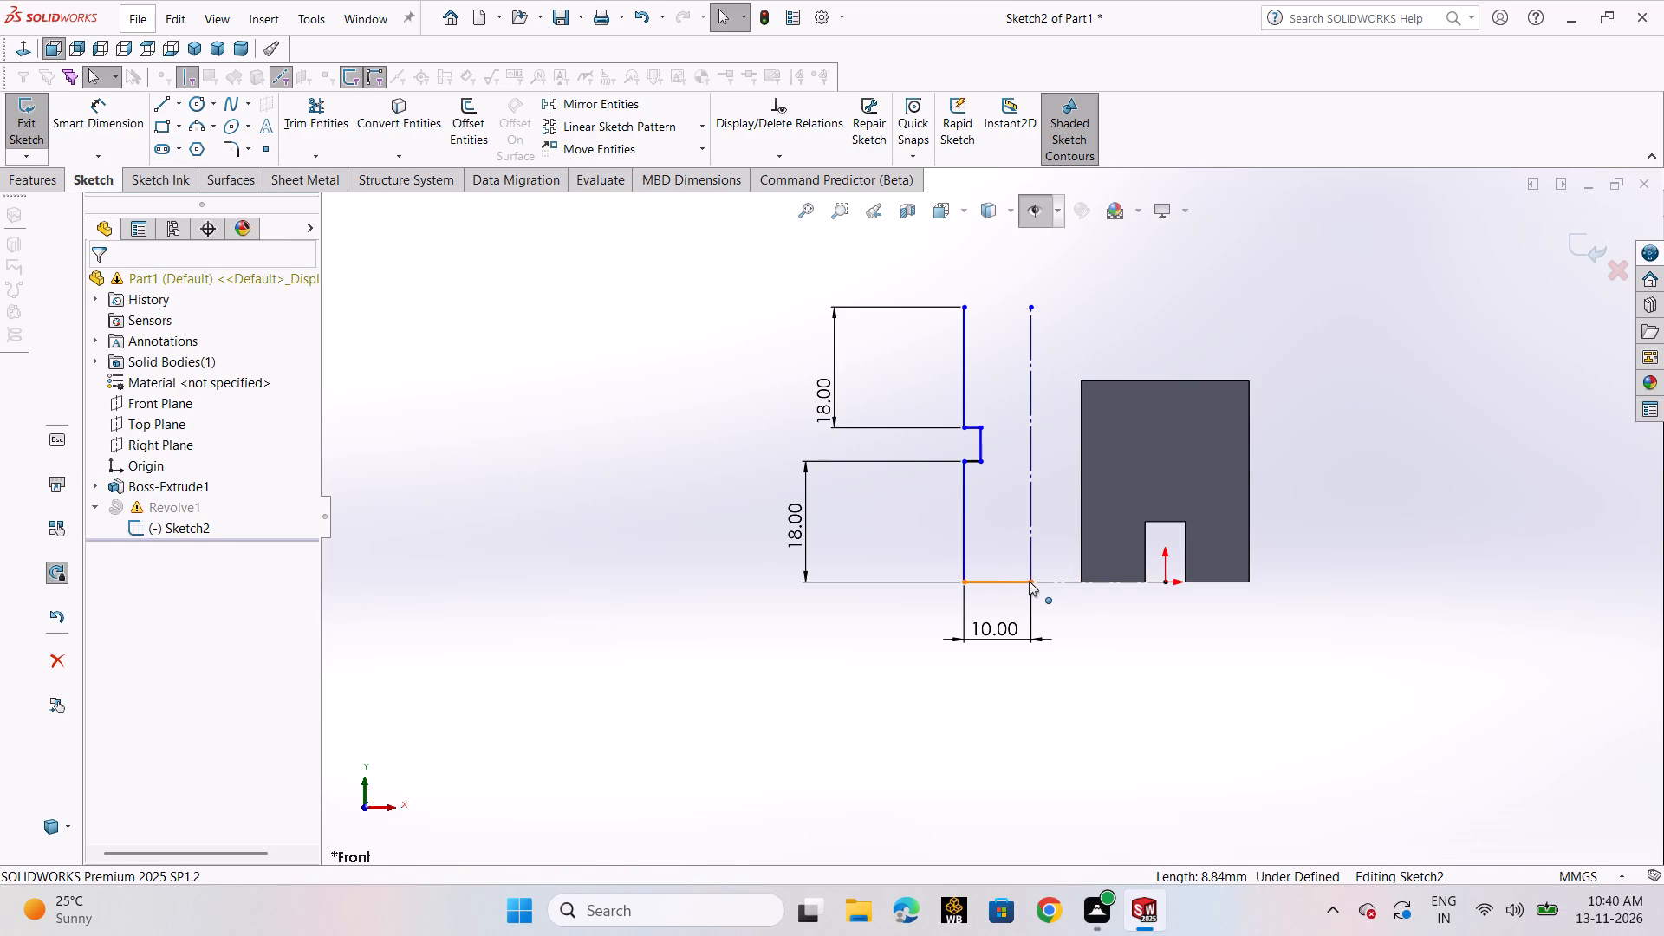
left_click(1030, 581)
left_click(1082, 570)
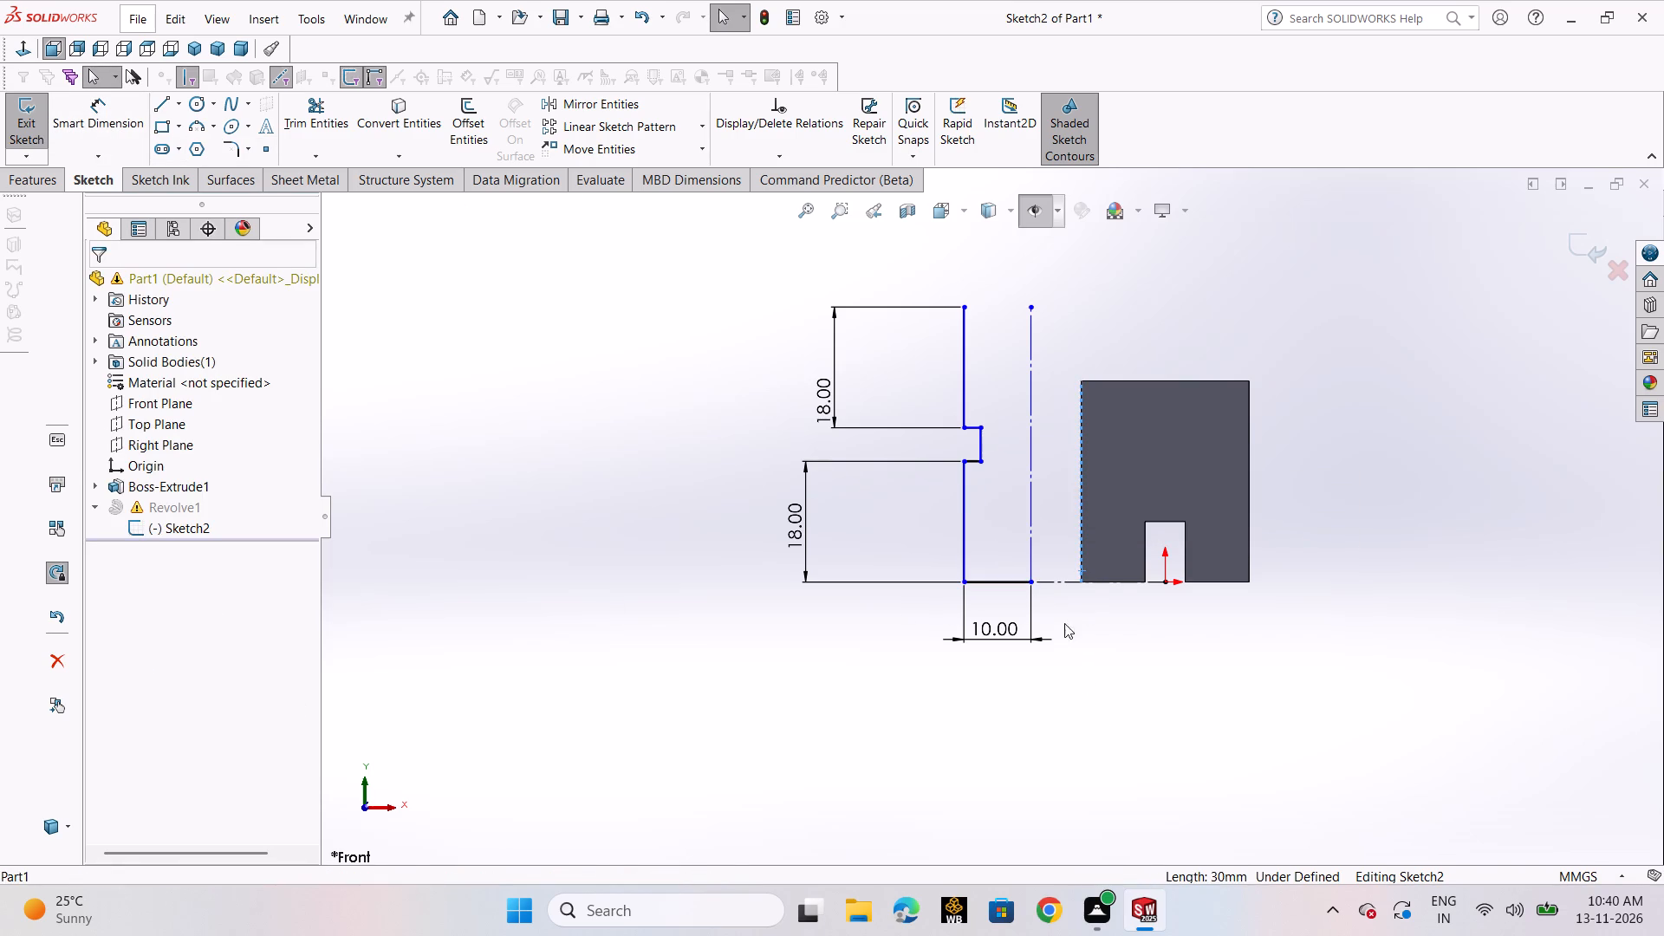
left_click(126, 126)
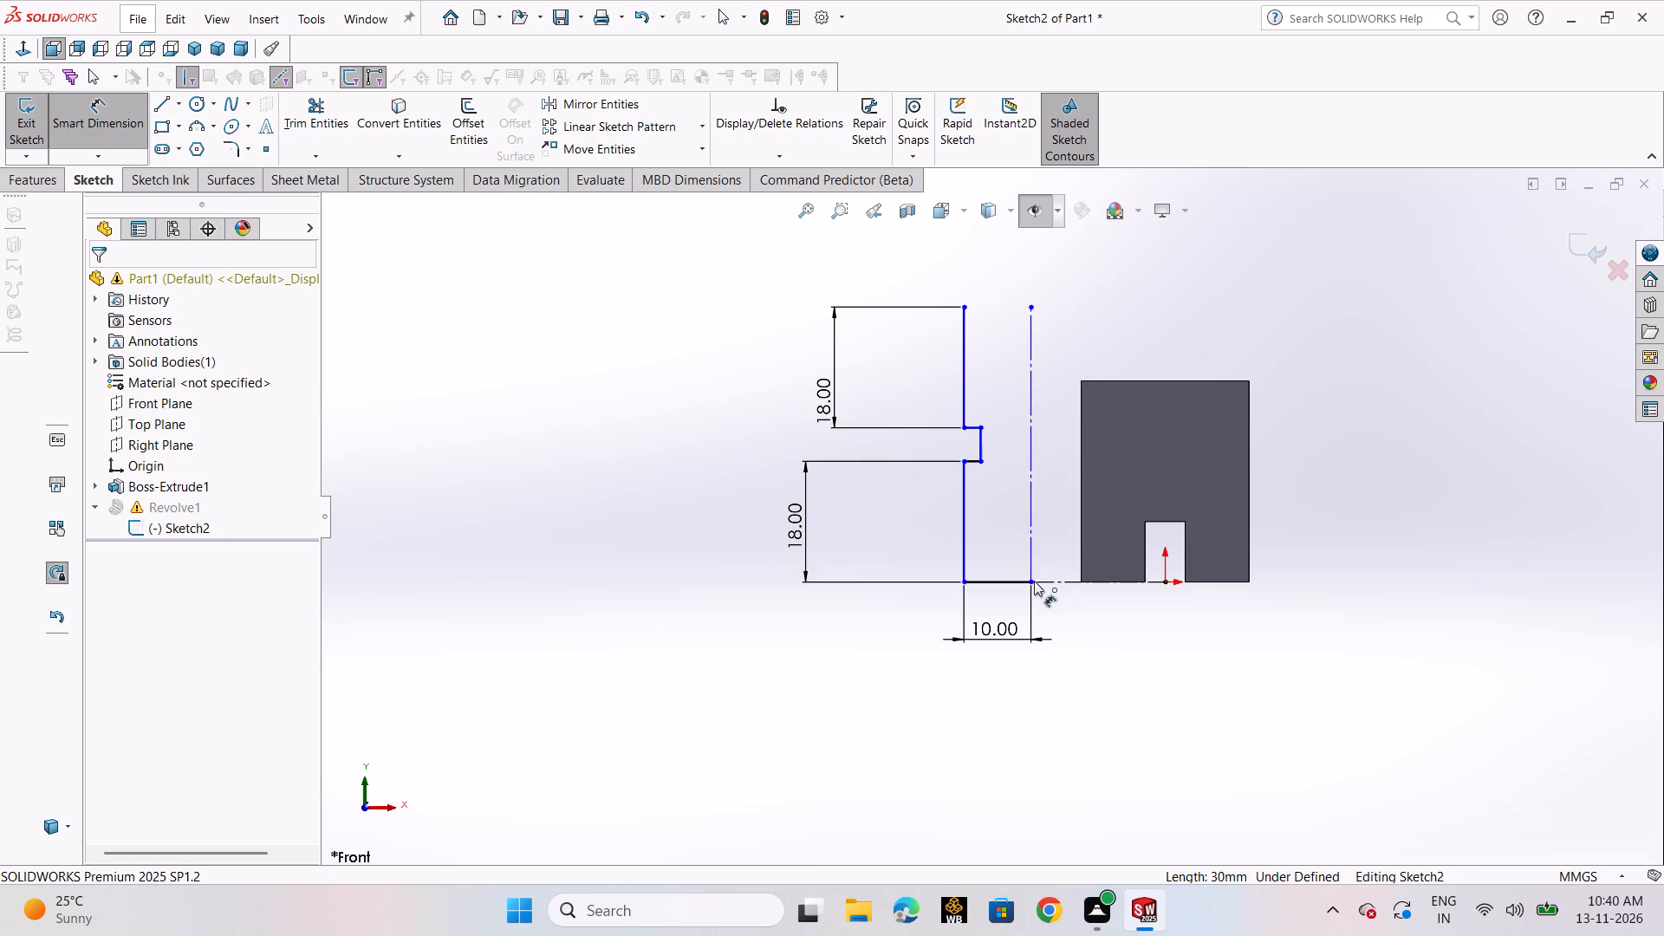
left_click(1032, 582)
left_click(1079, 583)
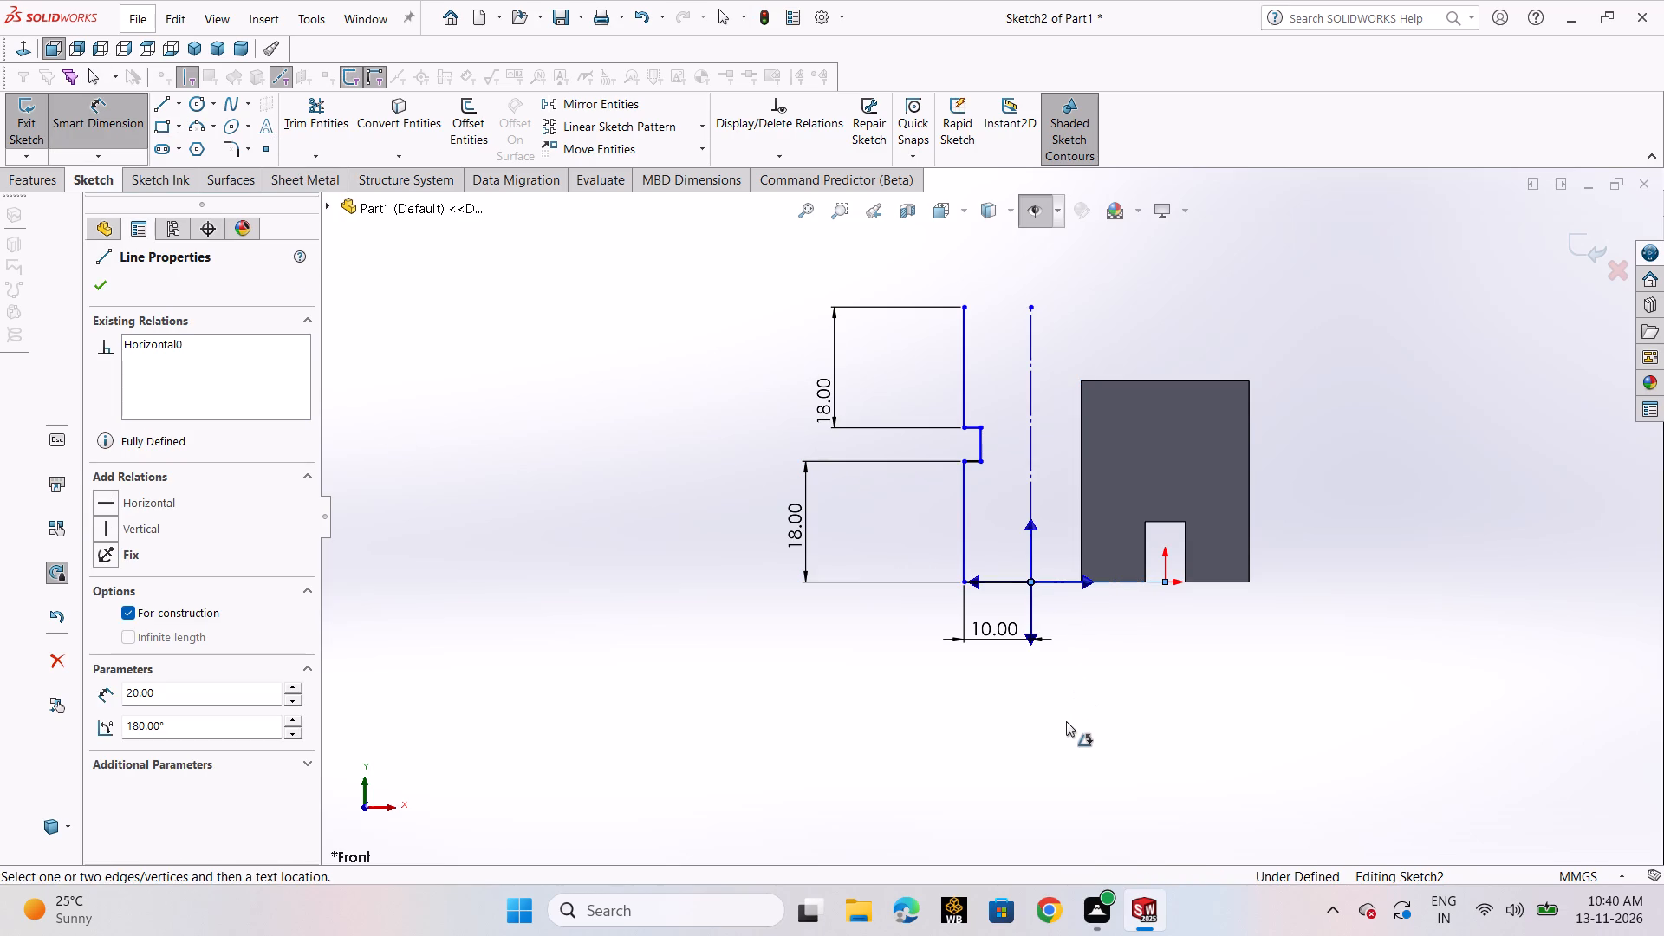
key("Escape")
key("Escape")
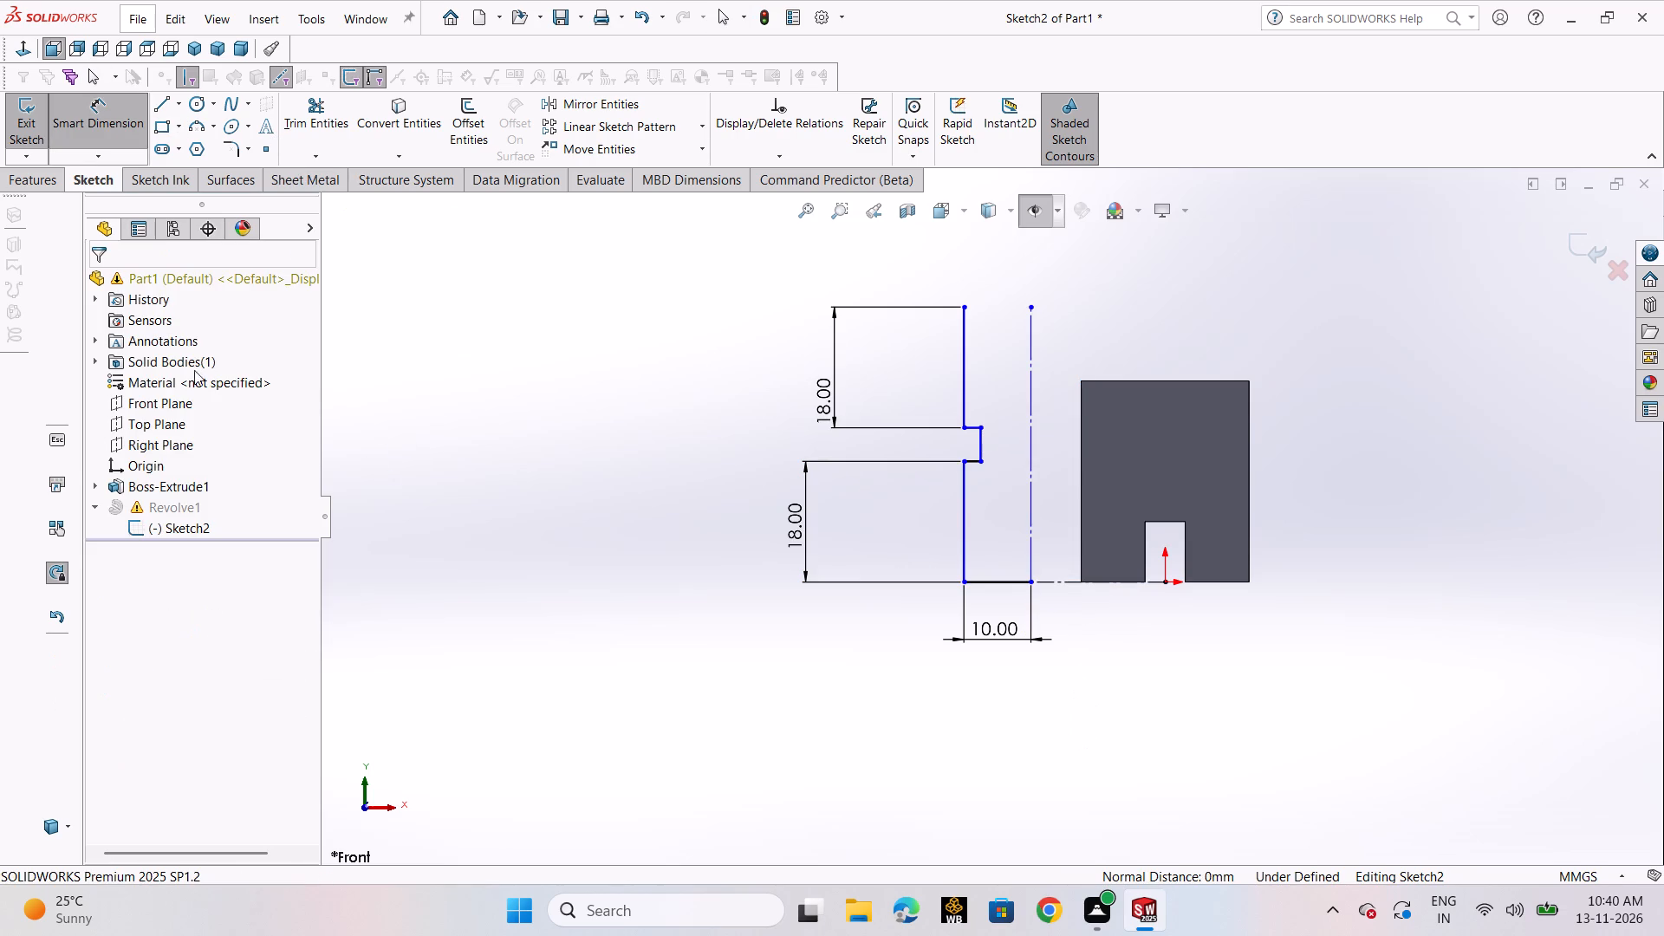
Dimension the distance between the vertical centreline and the block's nearest vertical edge as 10 mm.
left_click(1032, 573)
left_click(1081, 562)
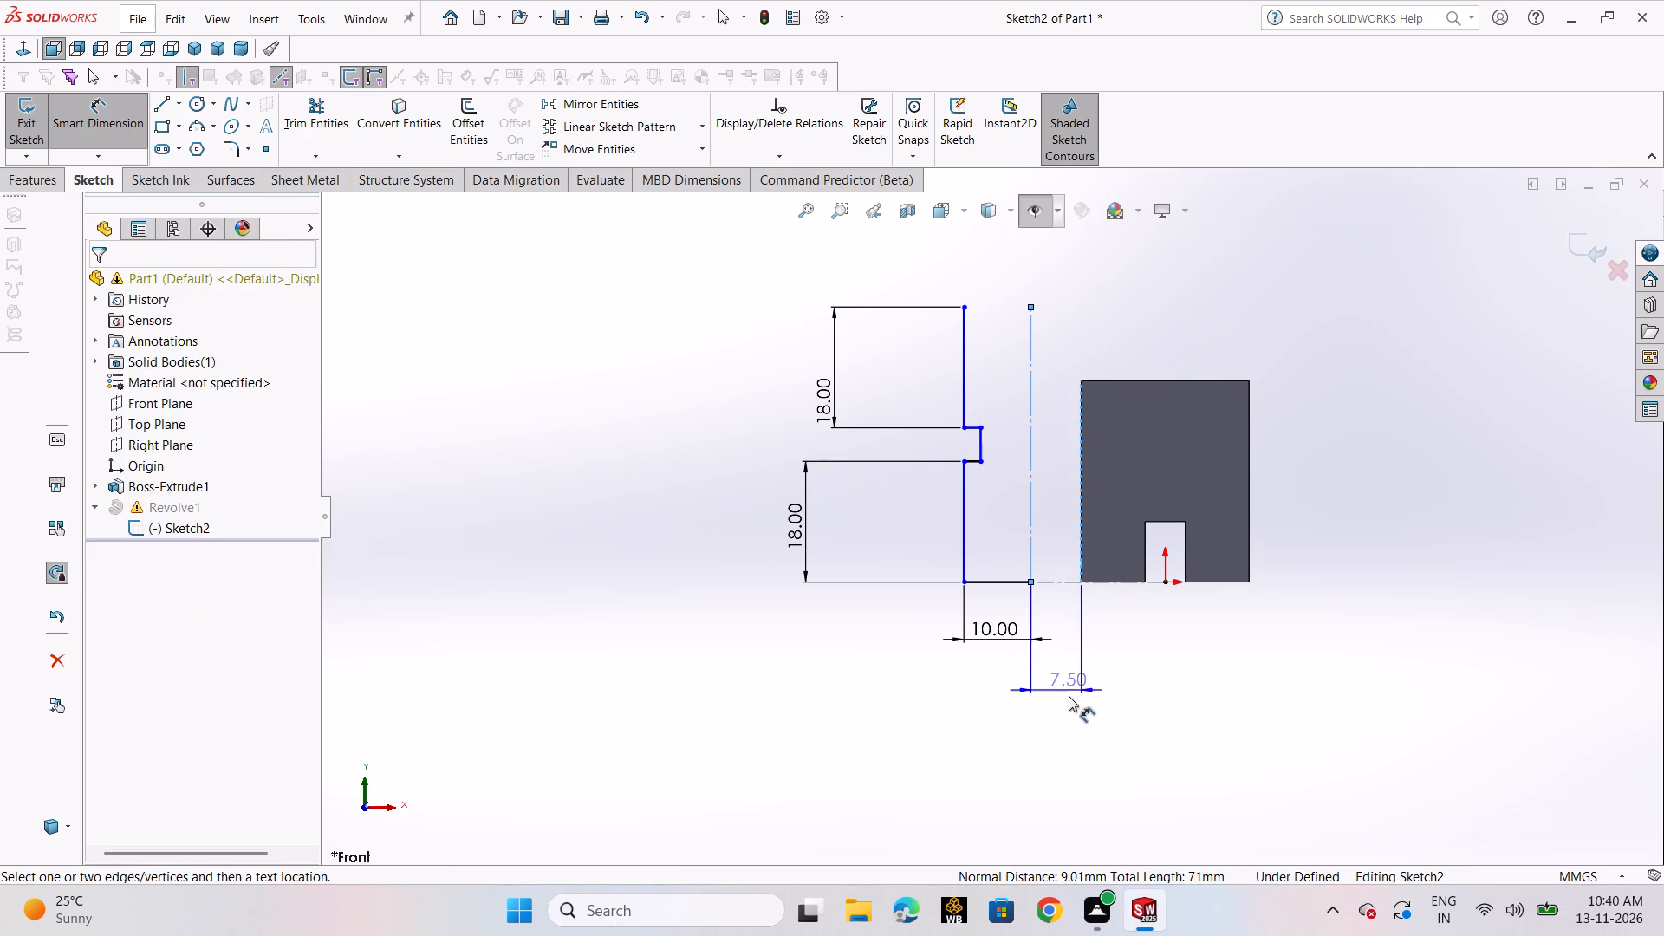
left_click(1069, 699)
type("10")
key("Return")
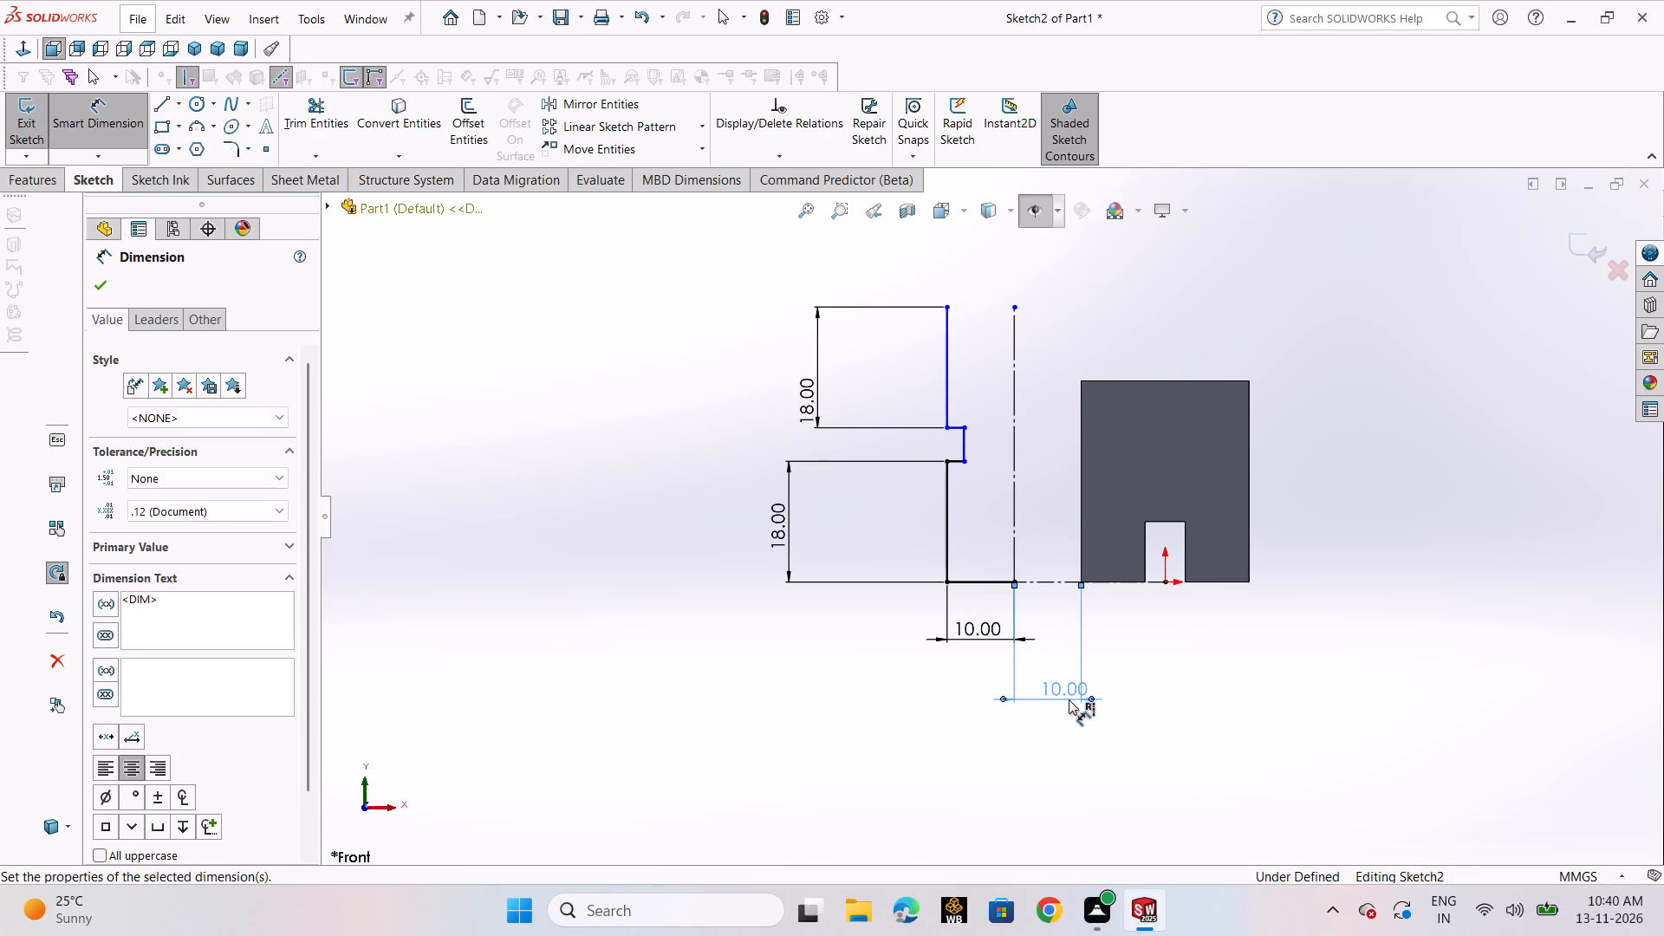
key("Escape")
left_click(108, 283)
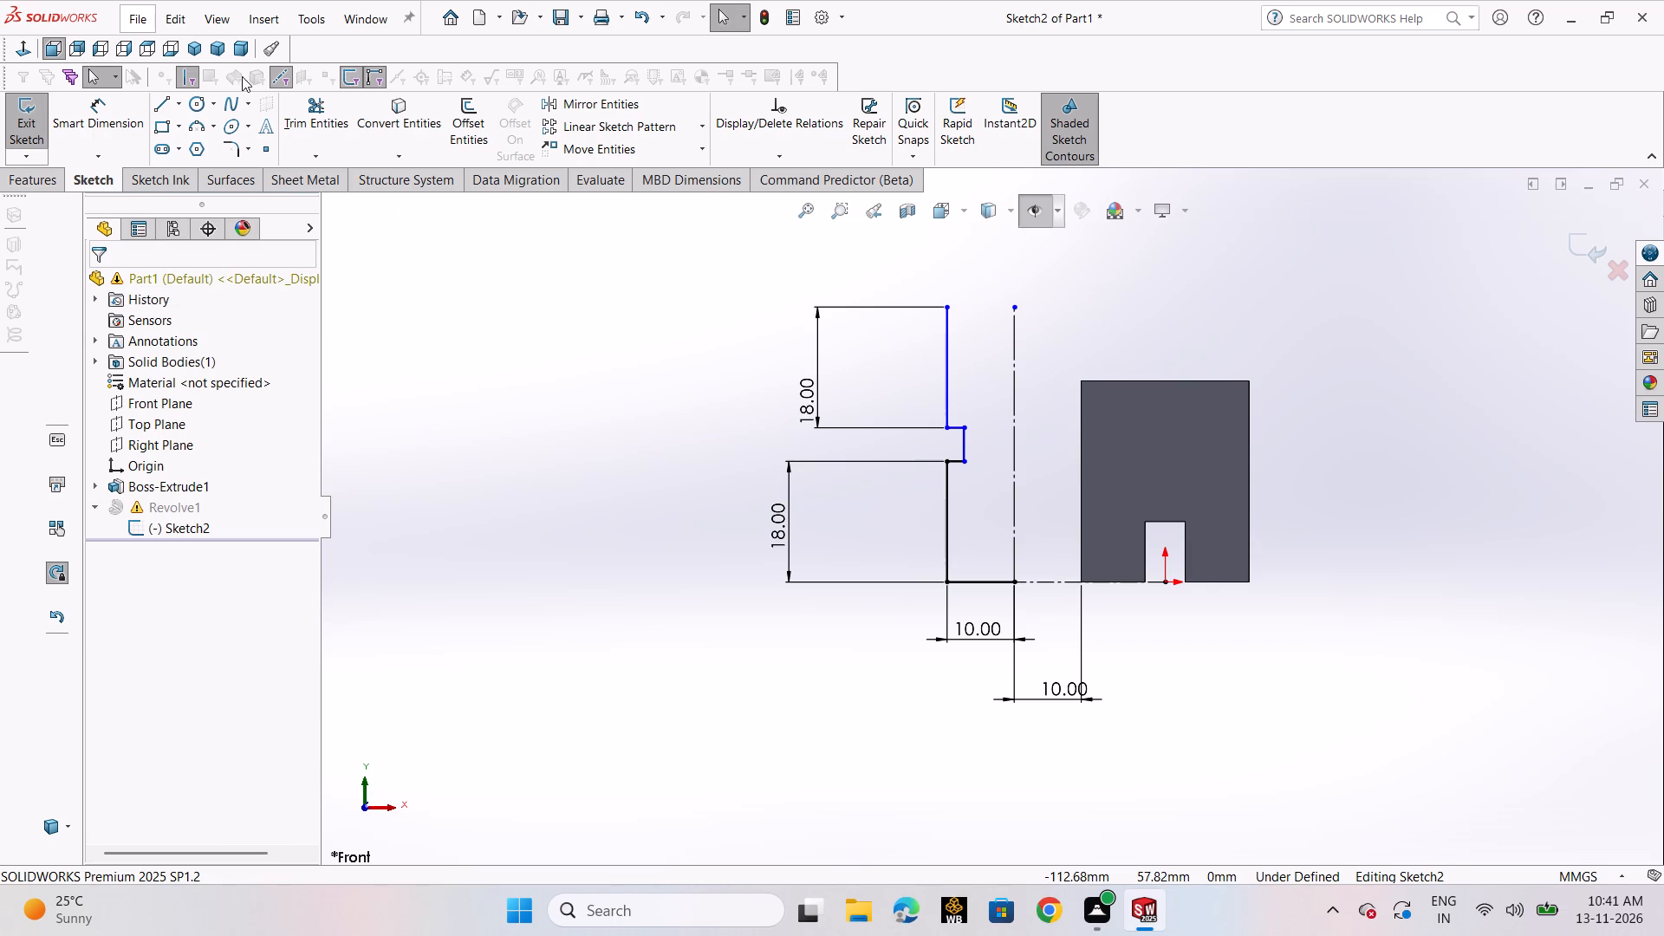
Sketch a stepped outer outline from the profile's top end, with a final vertical of about 28 mm, closing at the base line's outer corner.
left_click(180, 107)
left_click(185, 132)
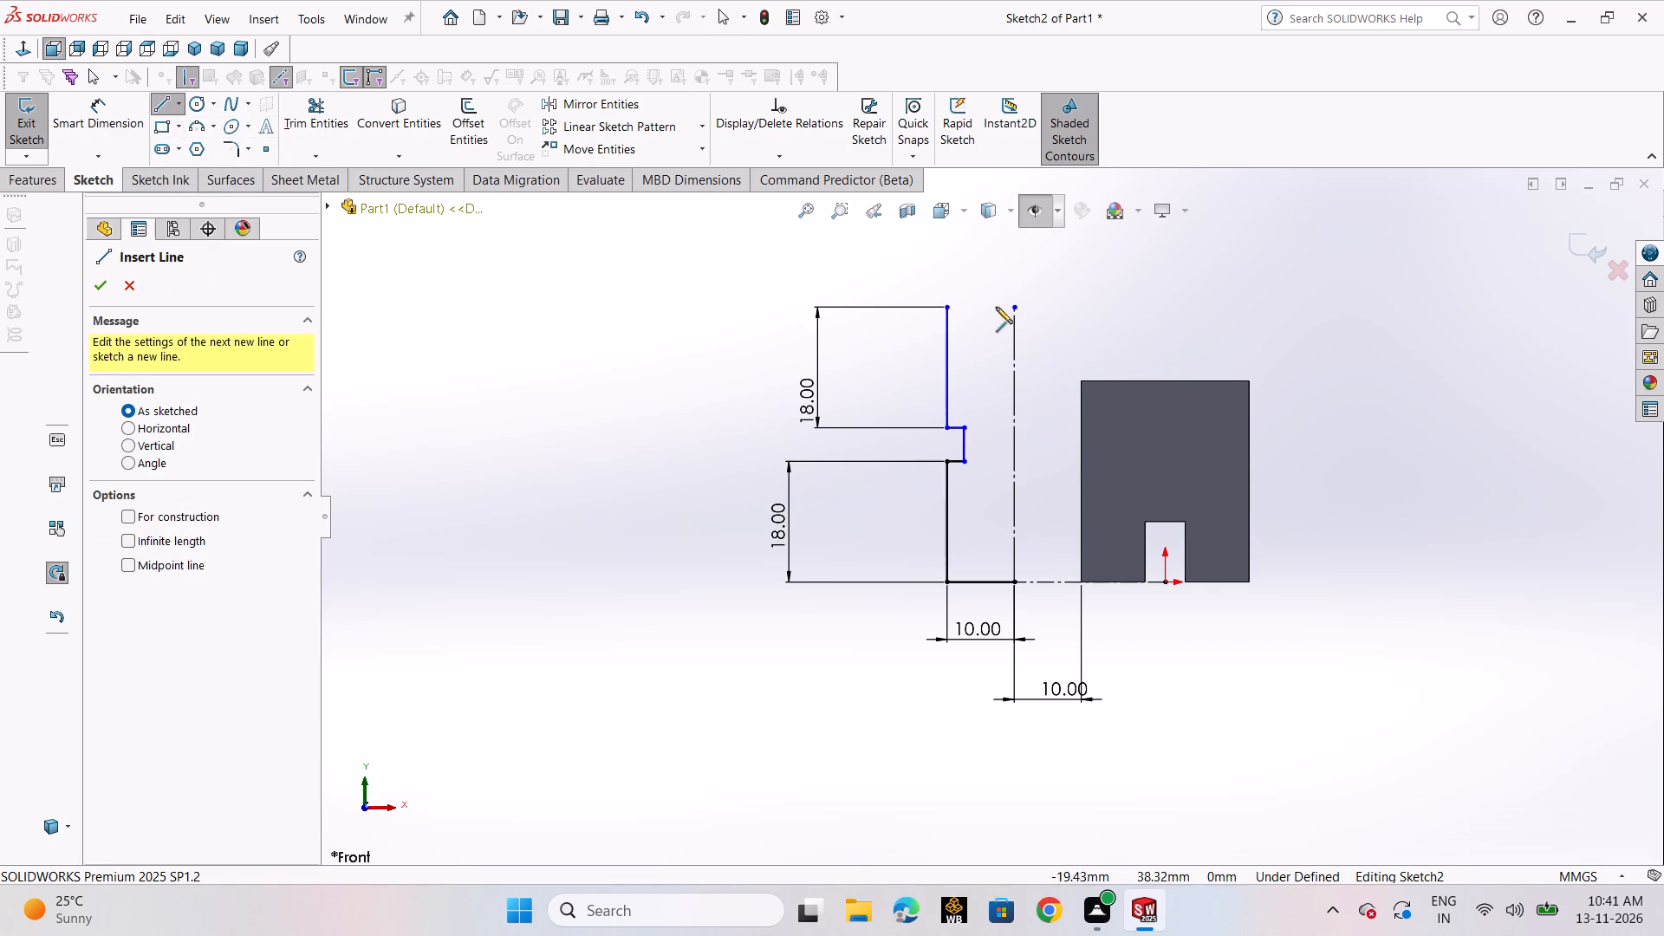
left_click(948, 309)
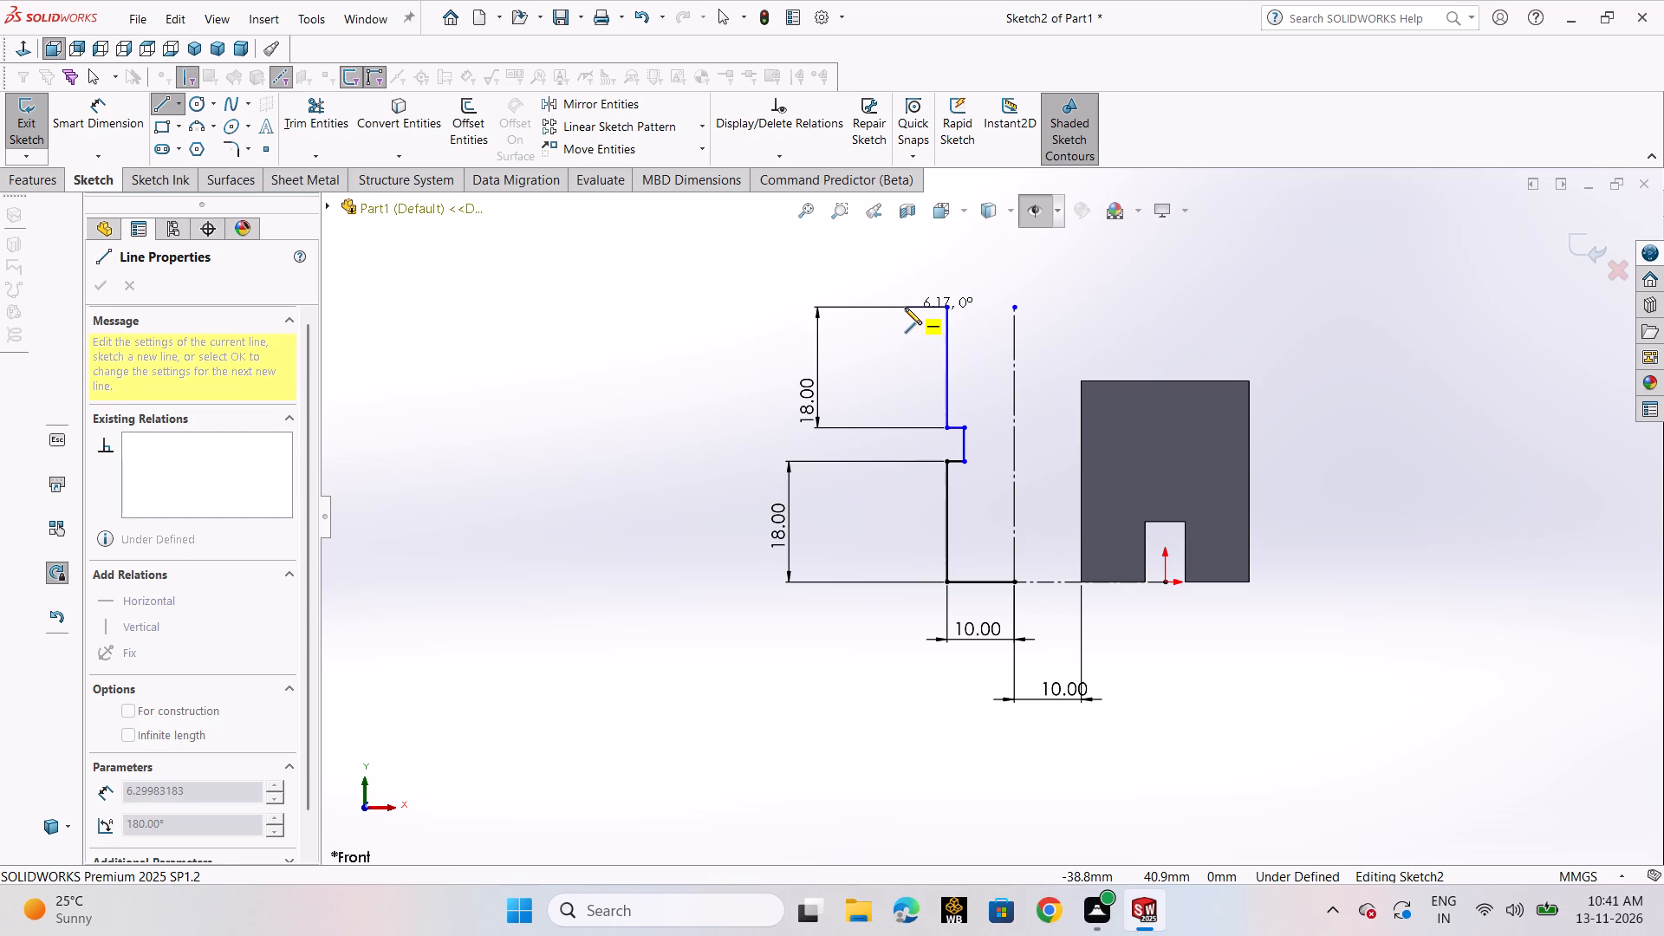
left_click(905, 308)
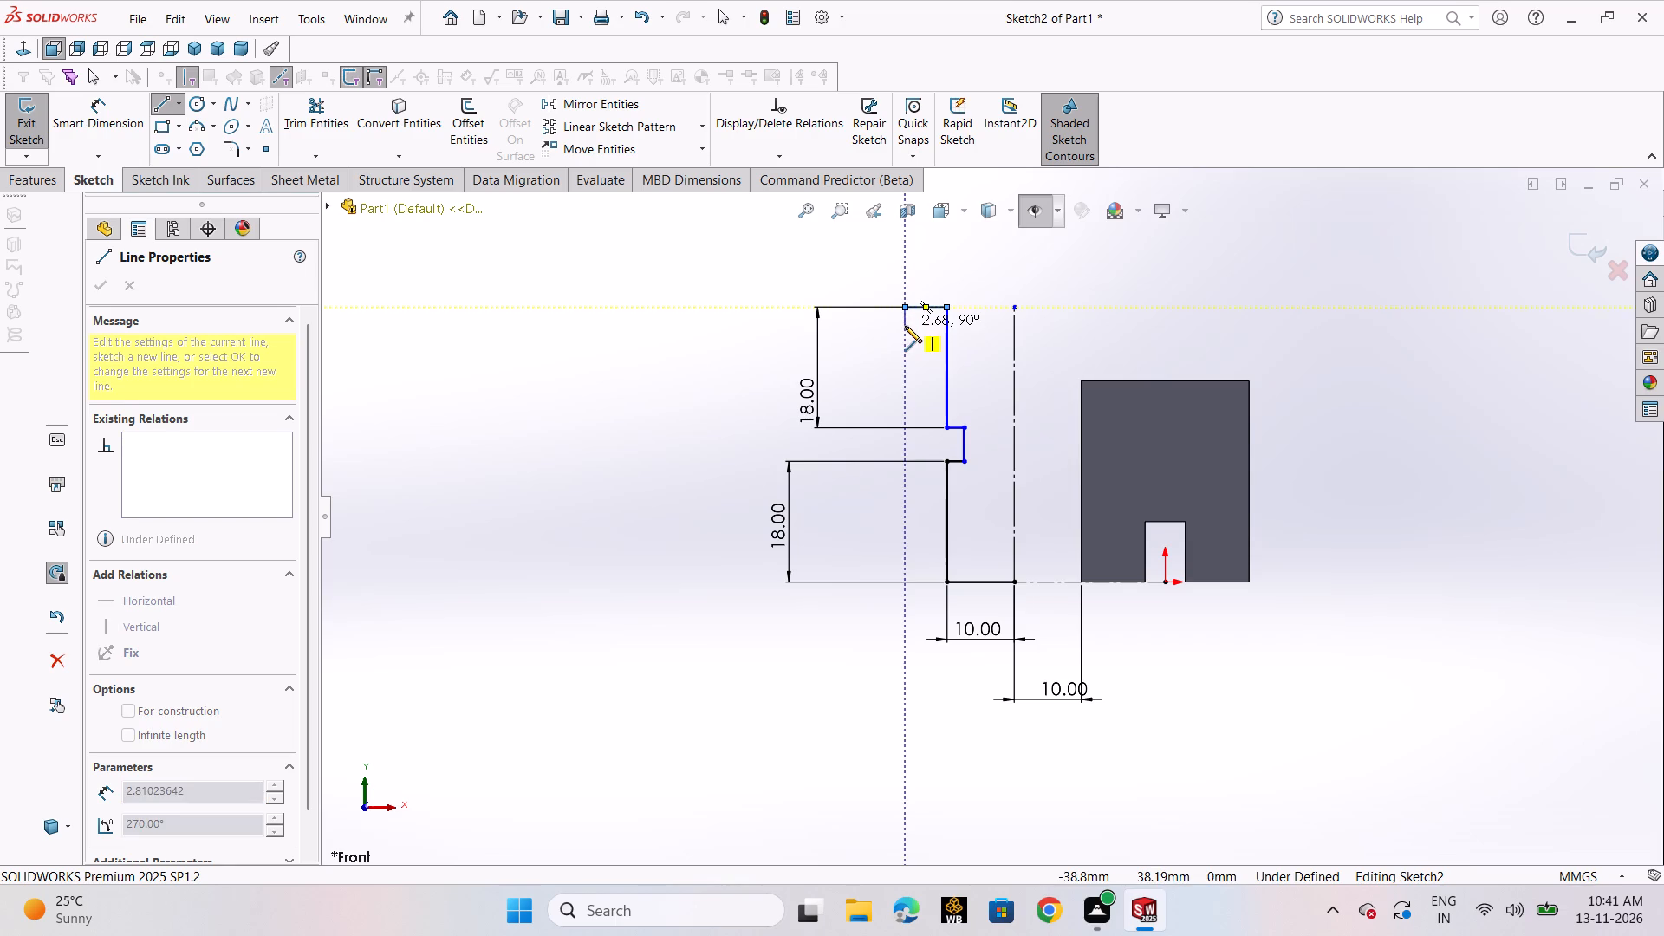
left_click(905, 326)
left_click(934, 326)
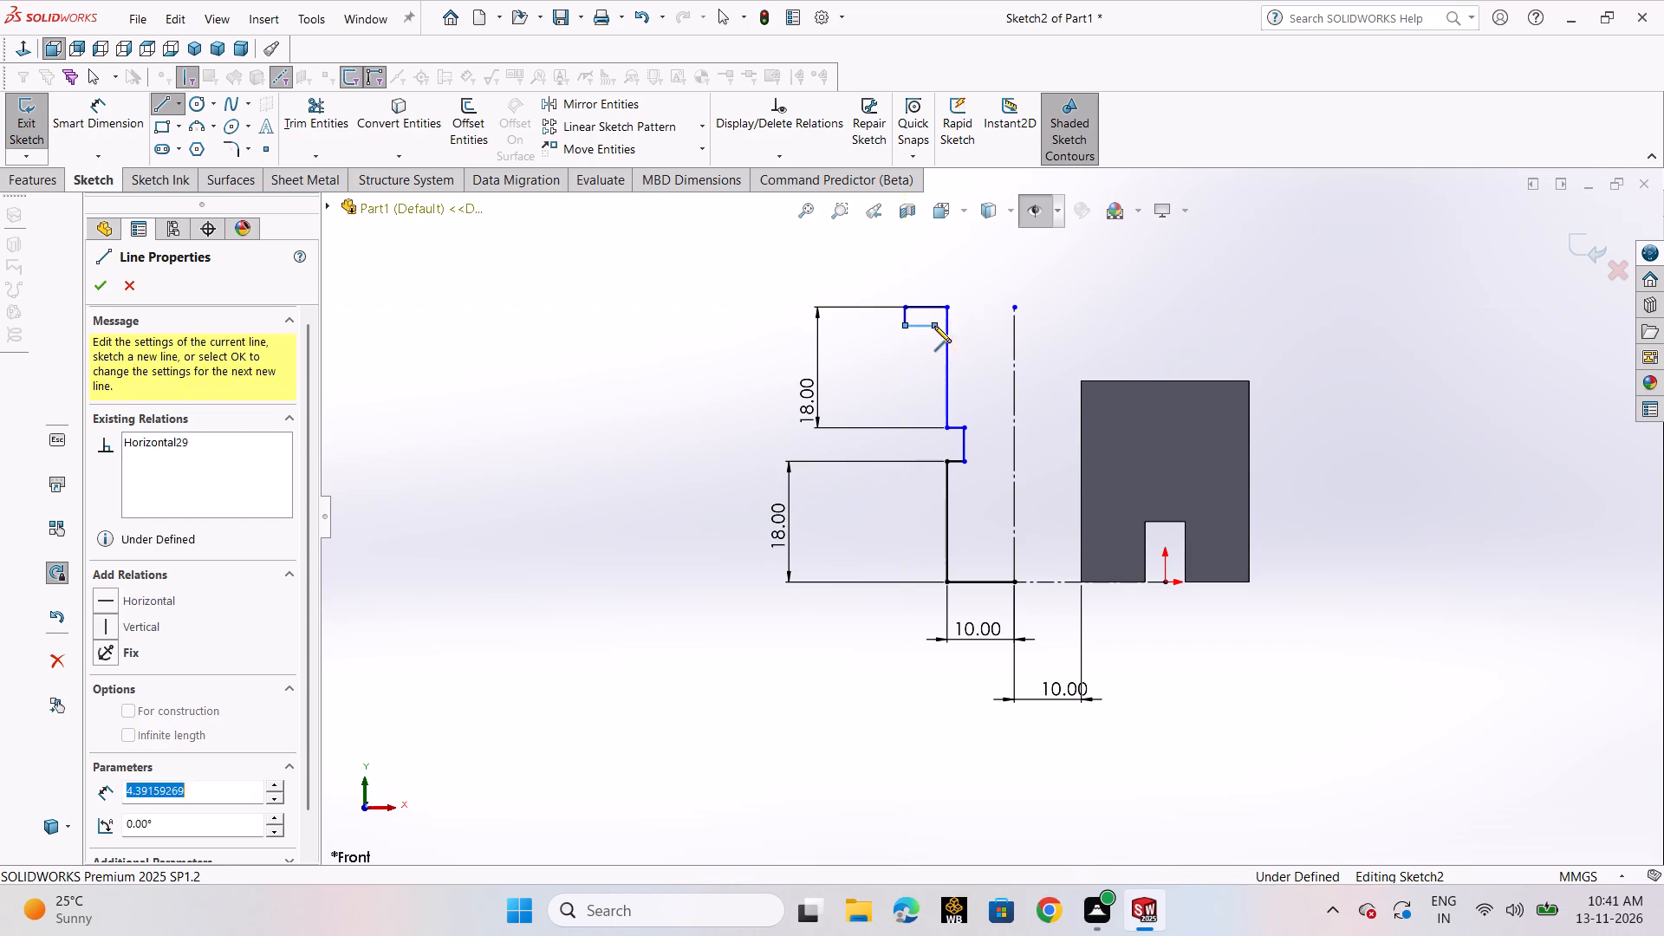
left_click(937, 367)
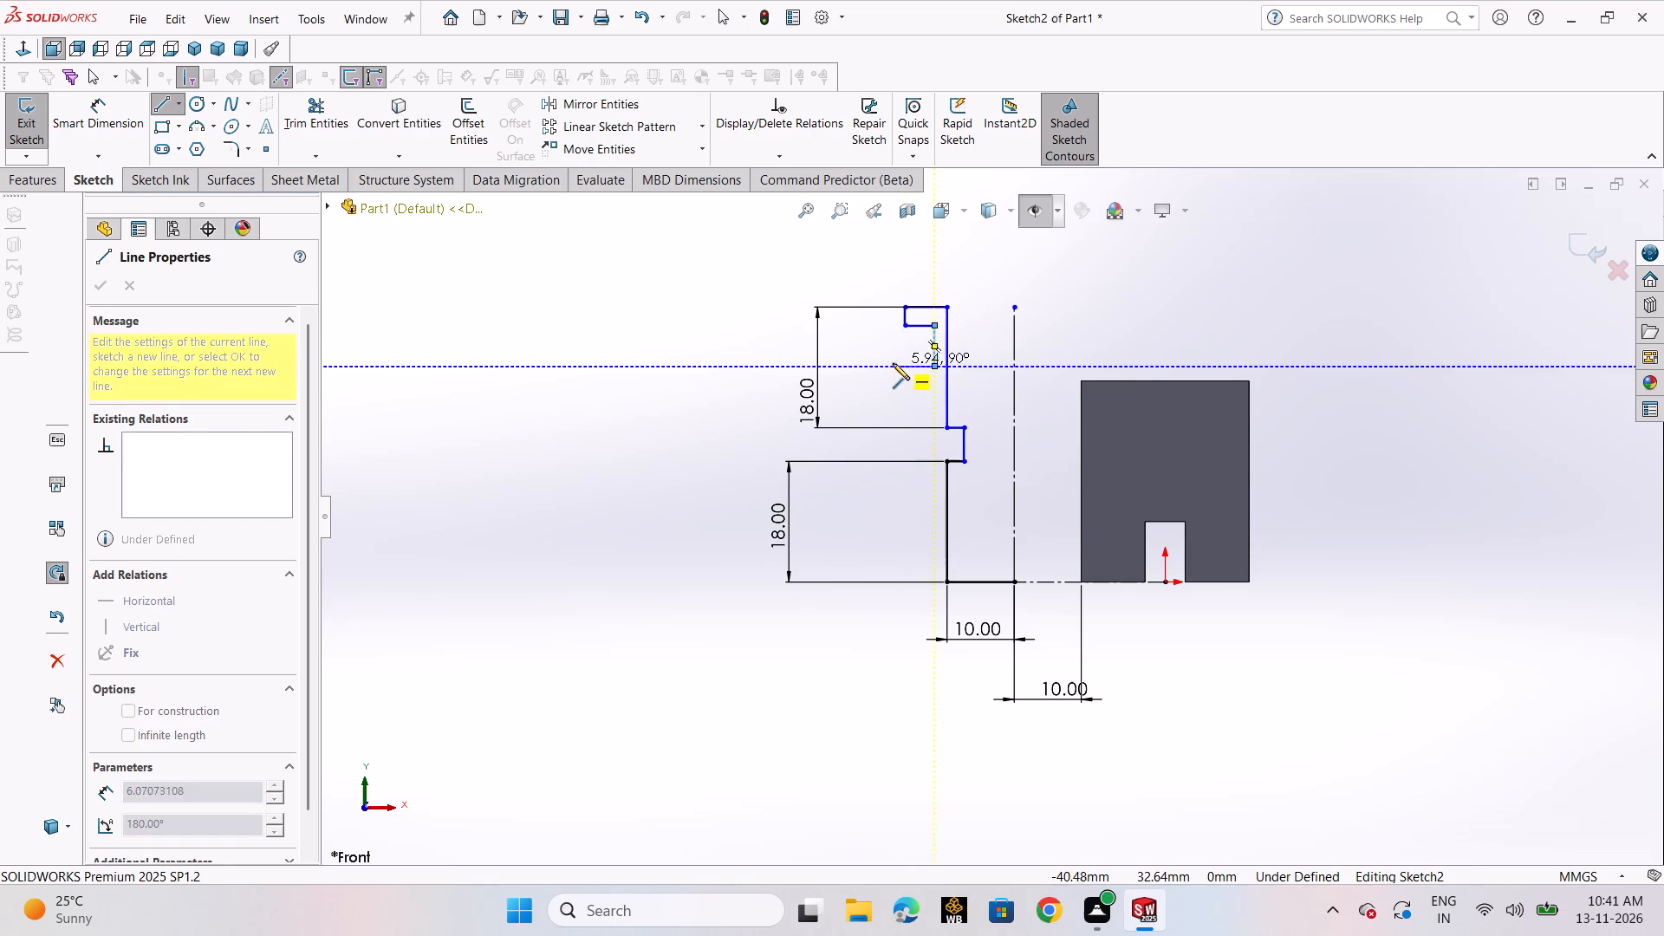
left_click(893, 362)
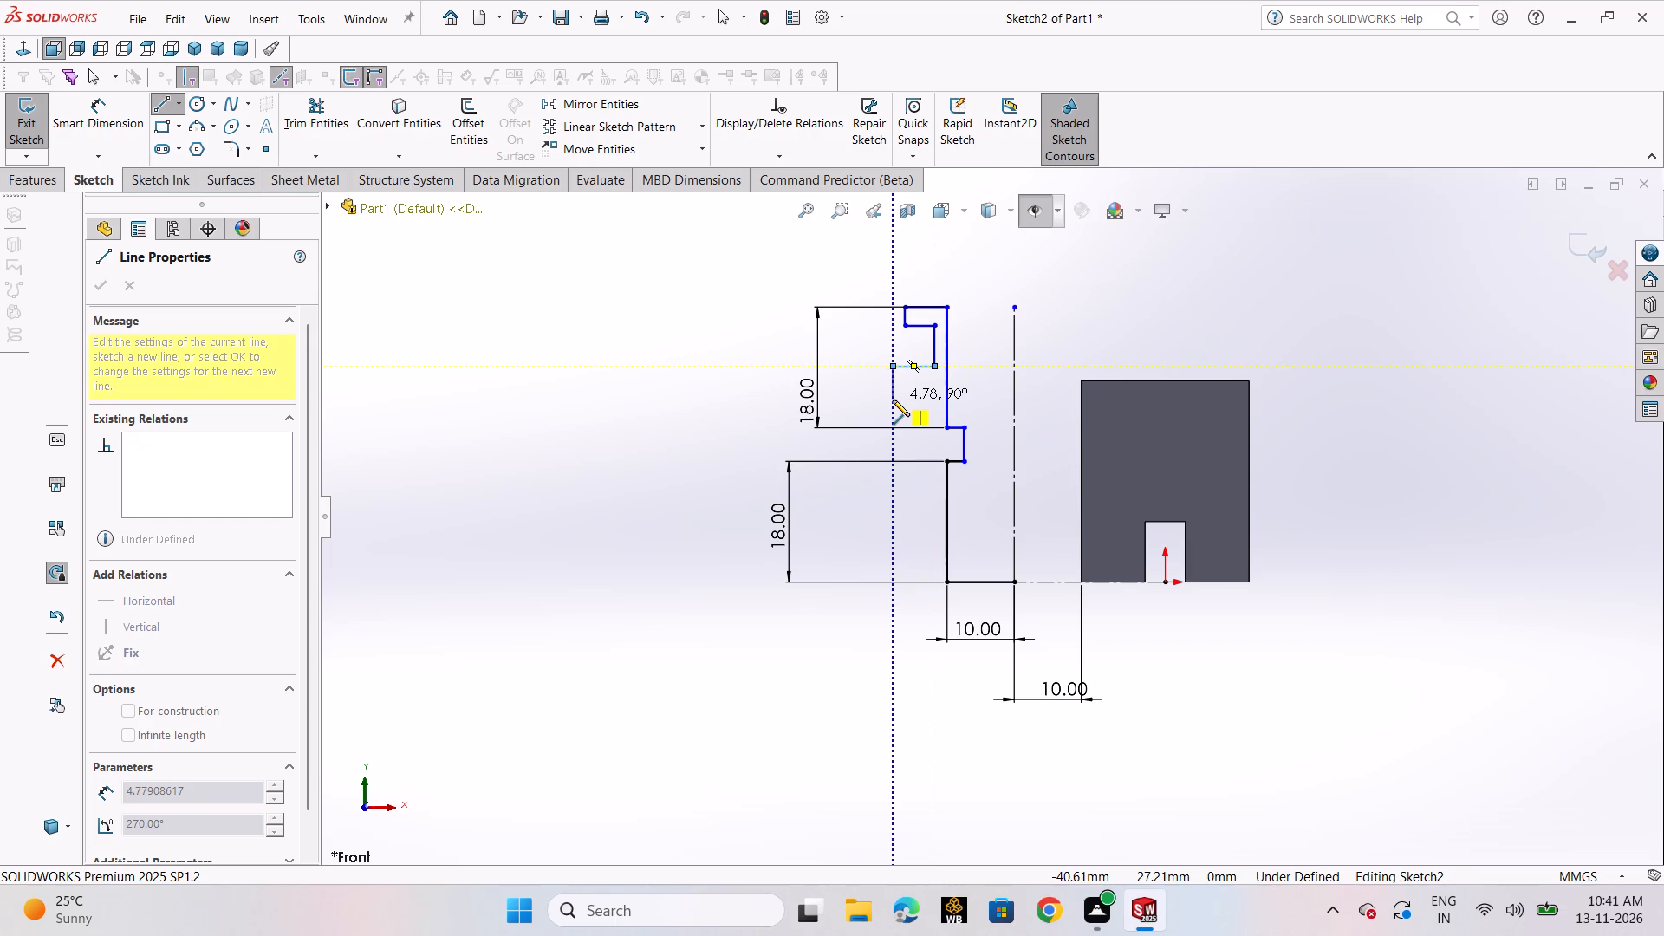
left_click(893, 400)
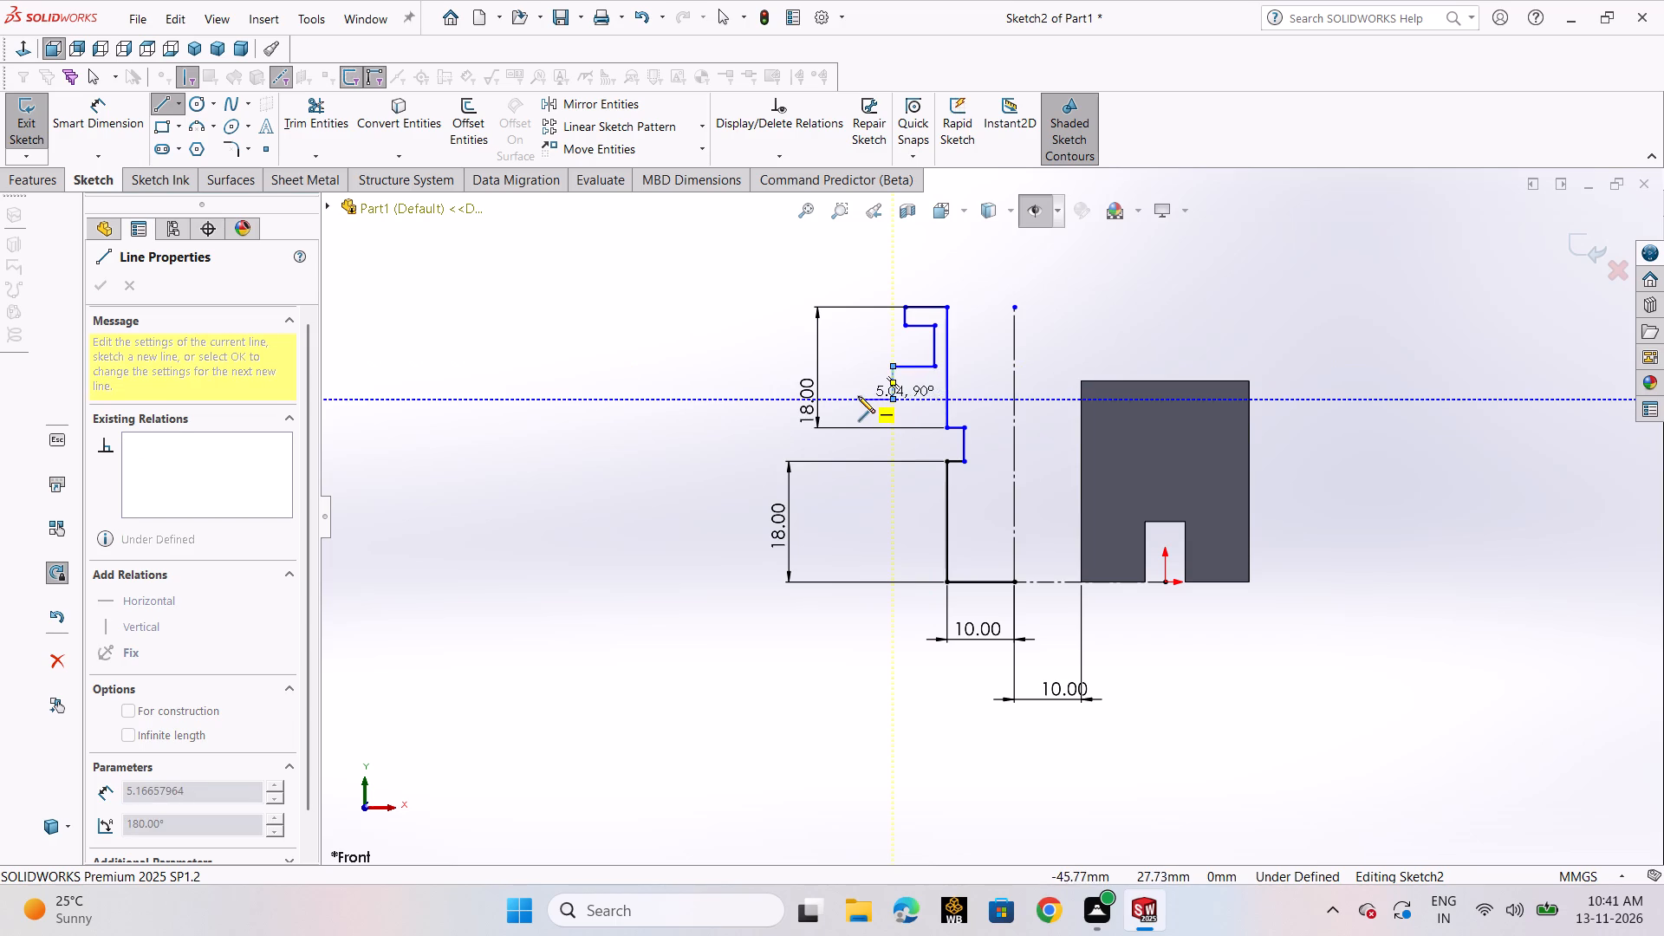
left_click(858, 396)
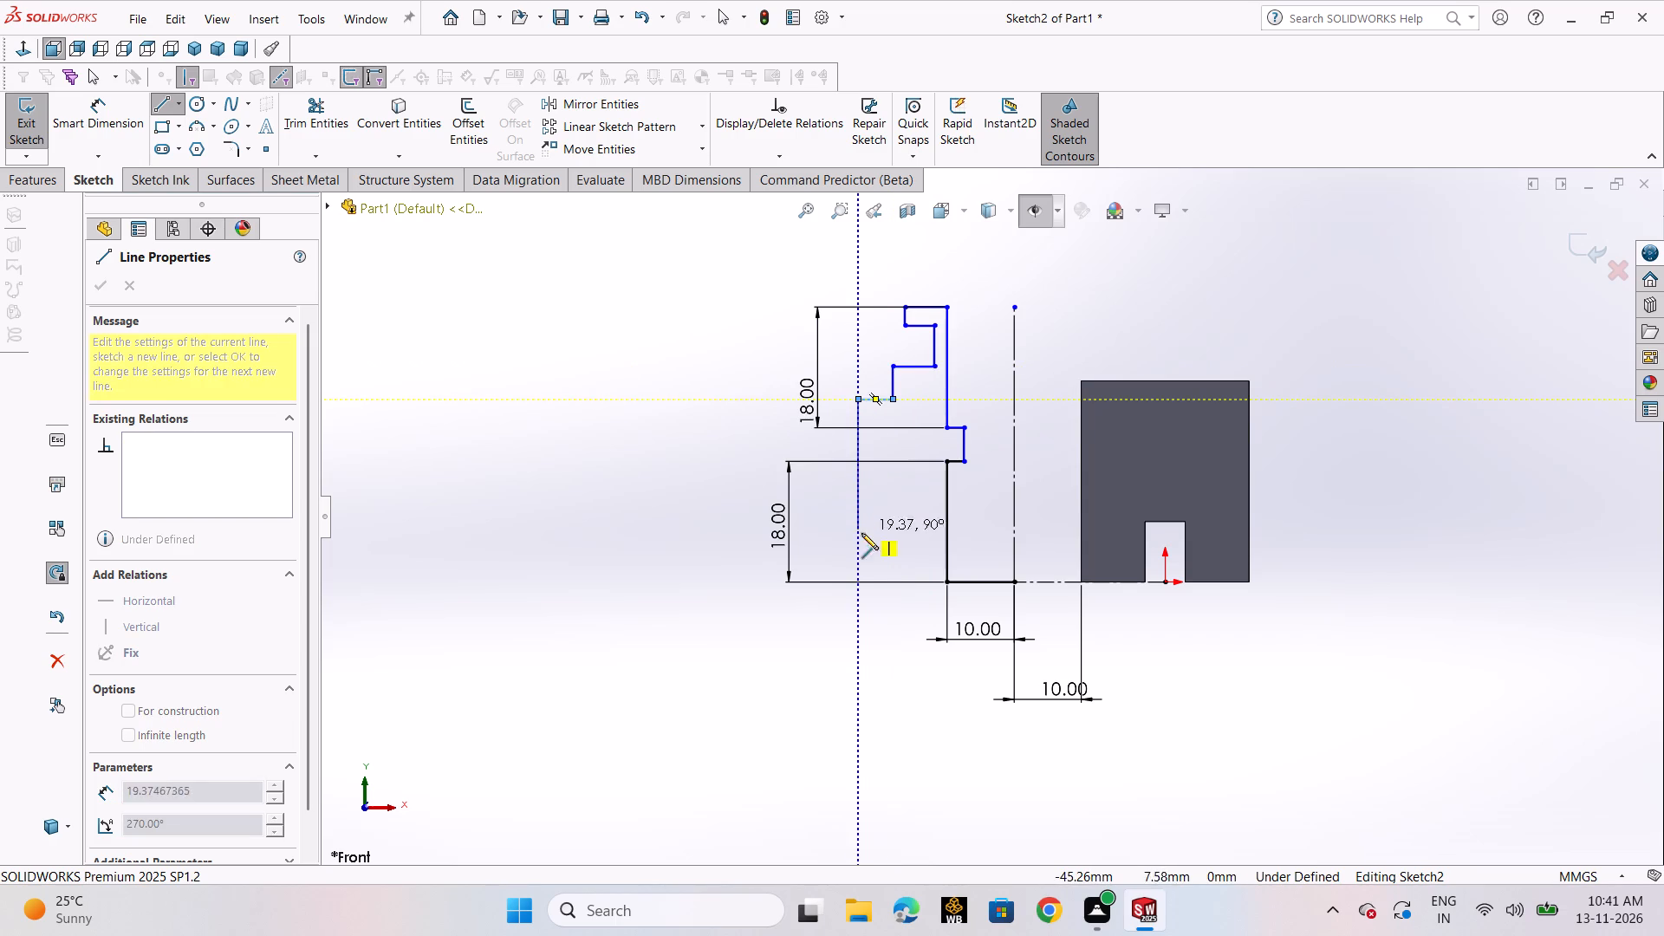
left_click(861, 588)
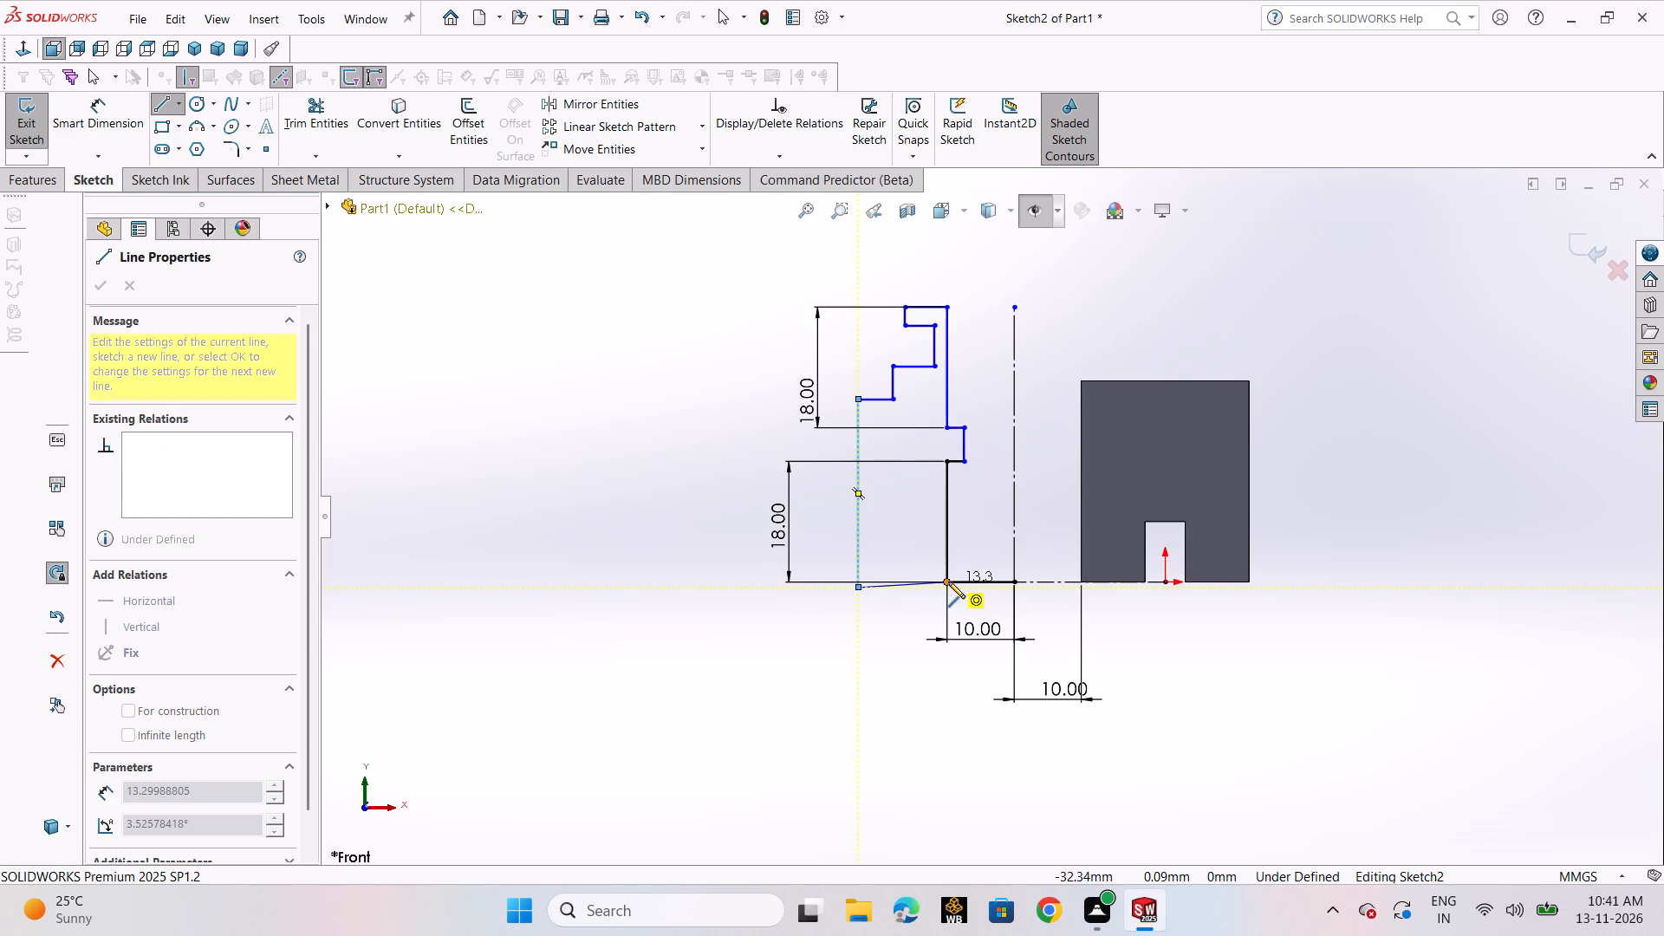
left_click(948, 582)
right_click(953, 582)
left_click(970, 590)
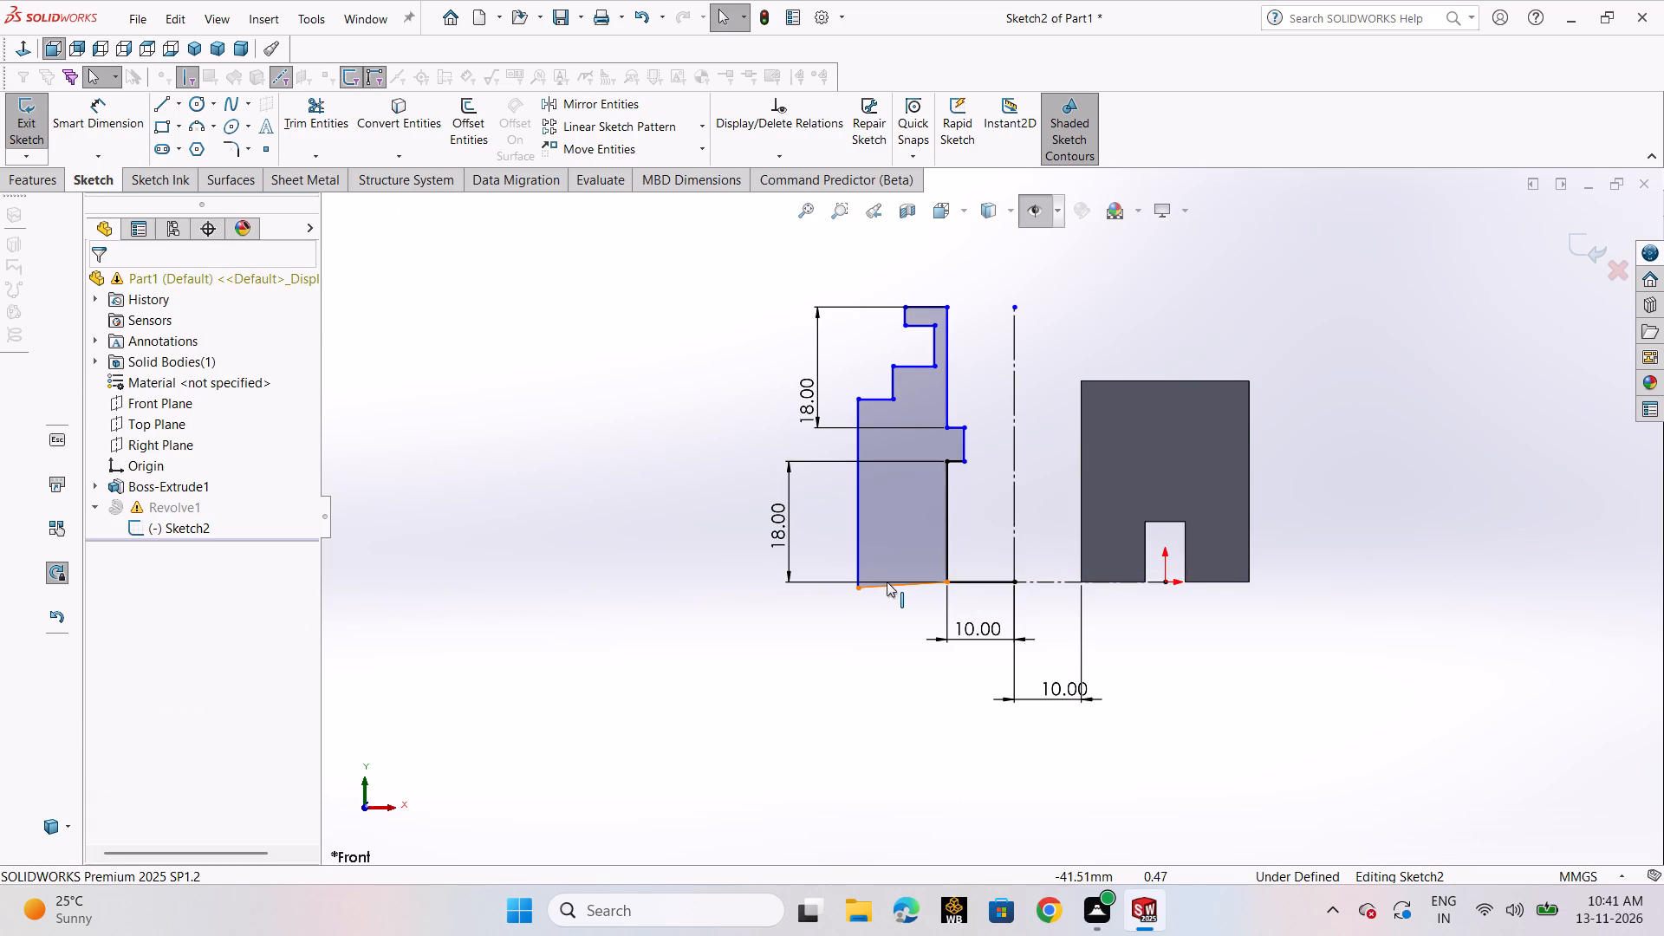
Make the slanted bottom closing line of the profile horizontal.
left_click(888, 584)
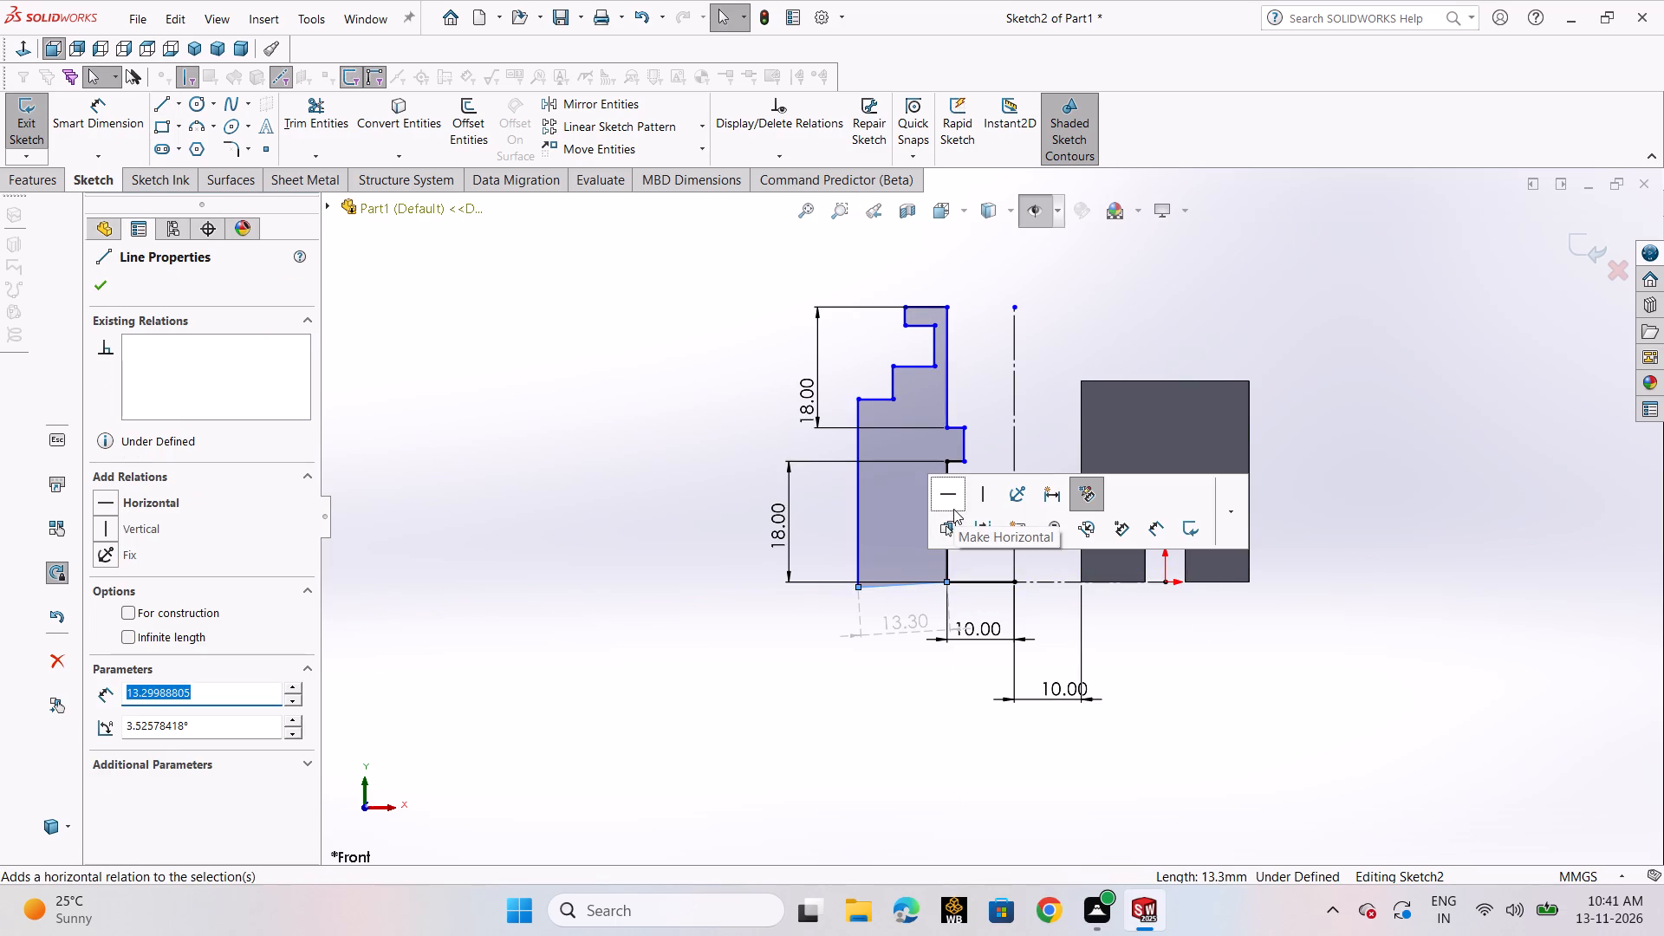
left_click(953, 509)
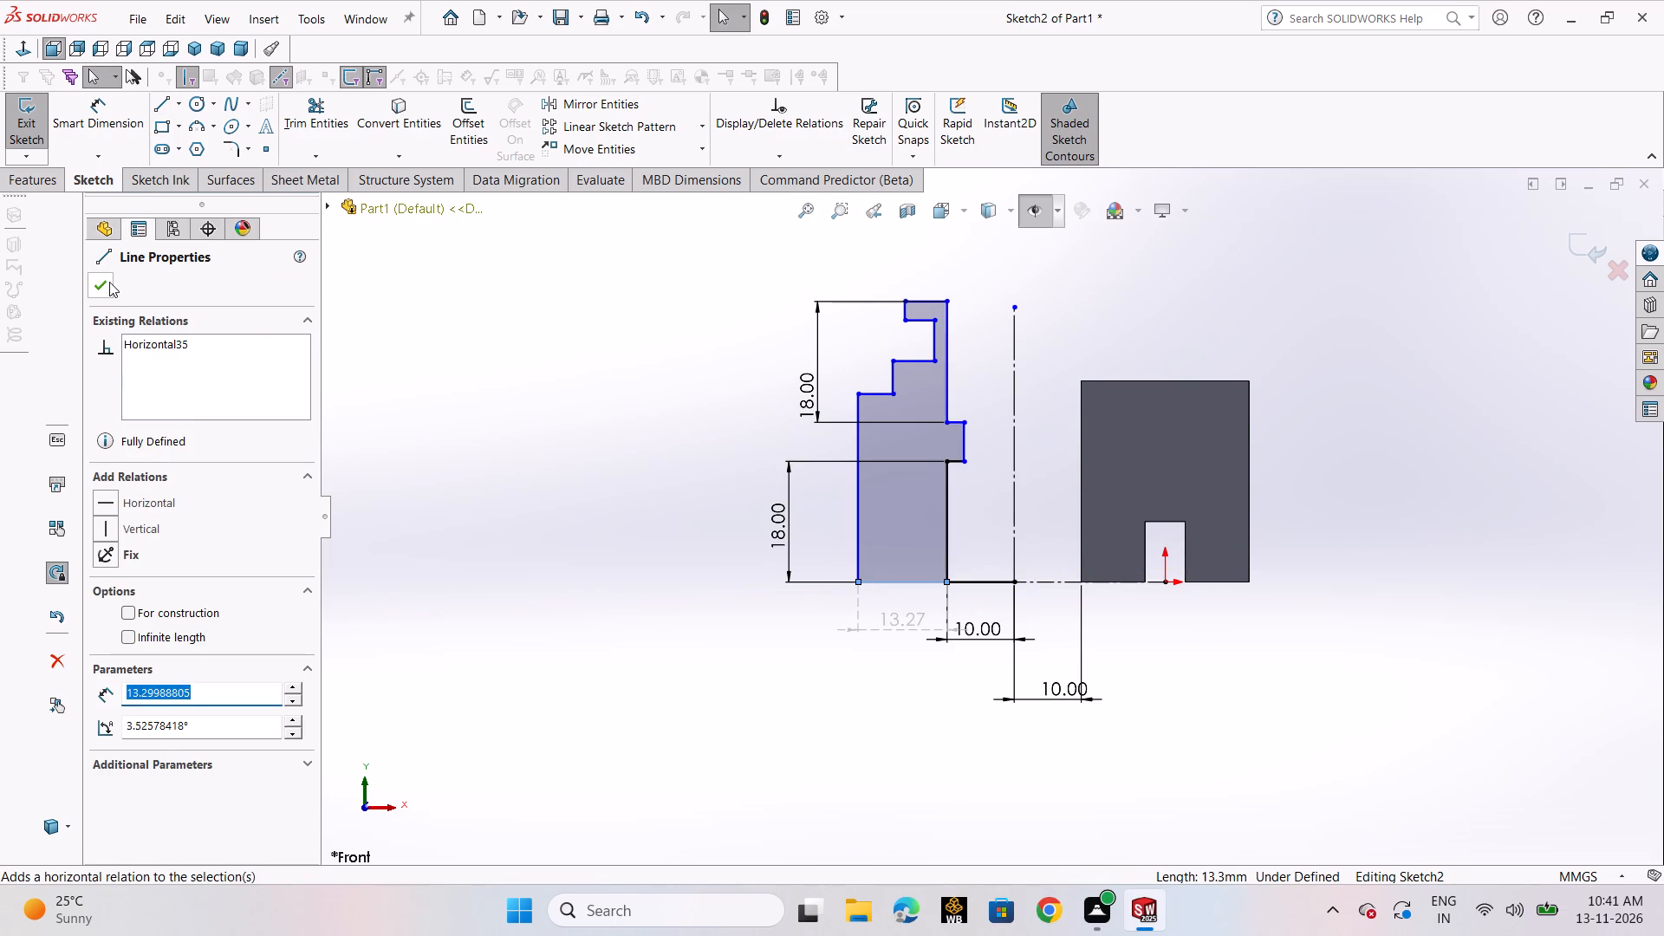
left_click(109, 282)
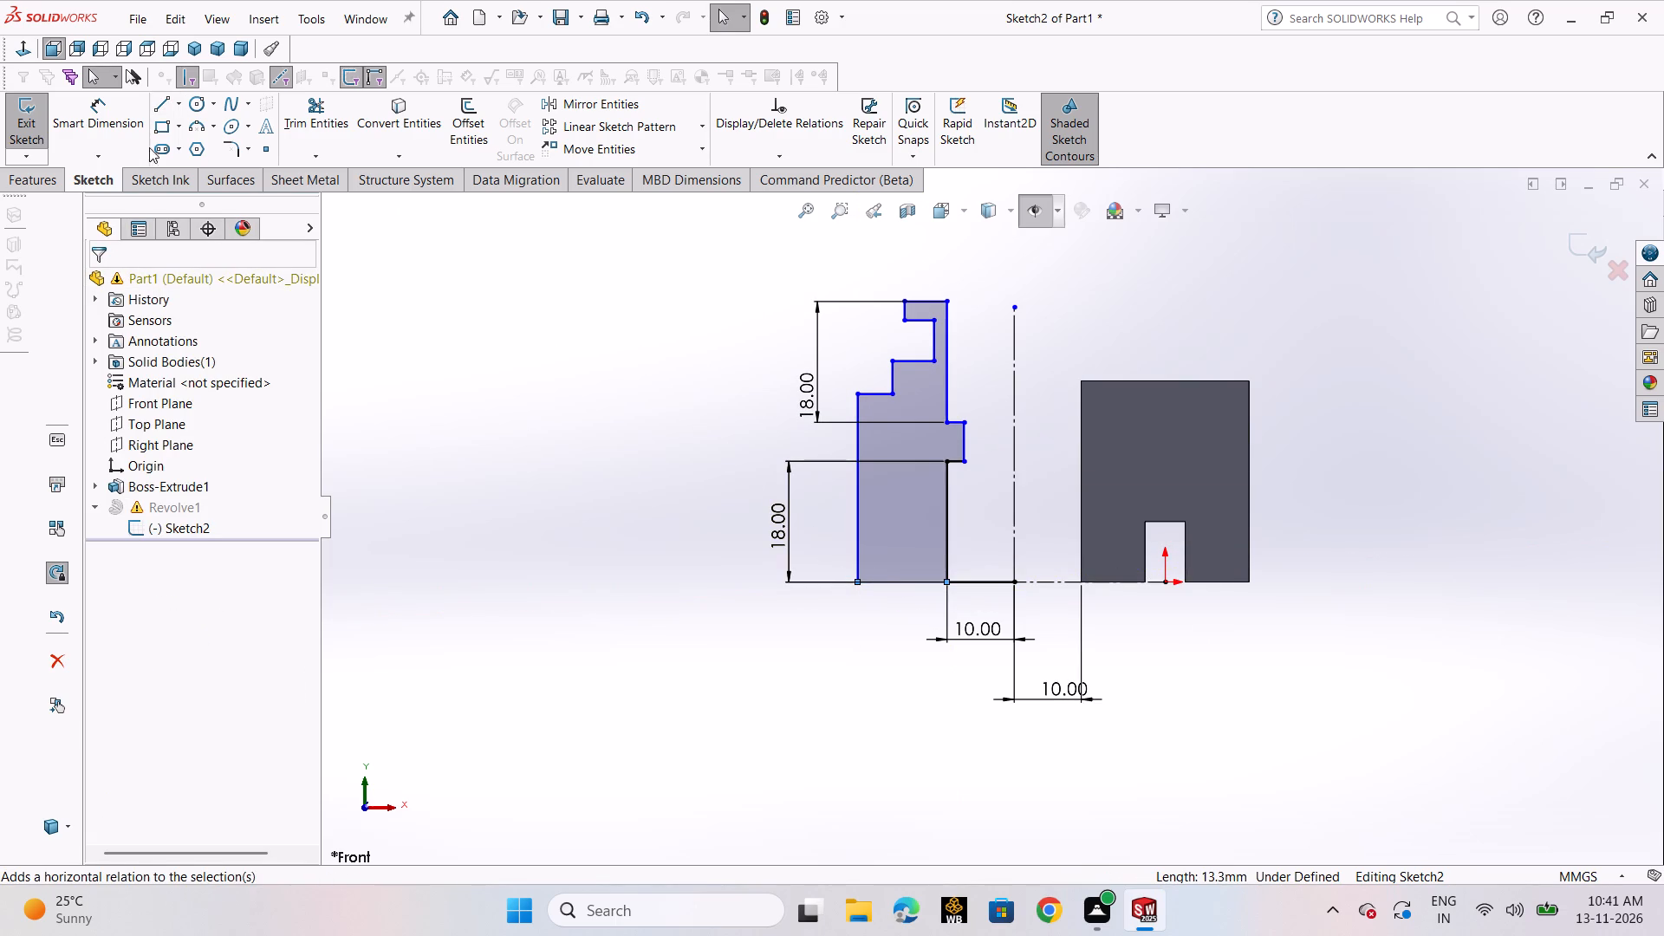
Dimension the profile's bottom closing line as 5 mm.
left_click(81, 120)
left_click(883, 583)
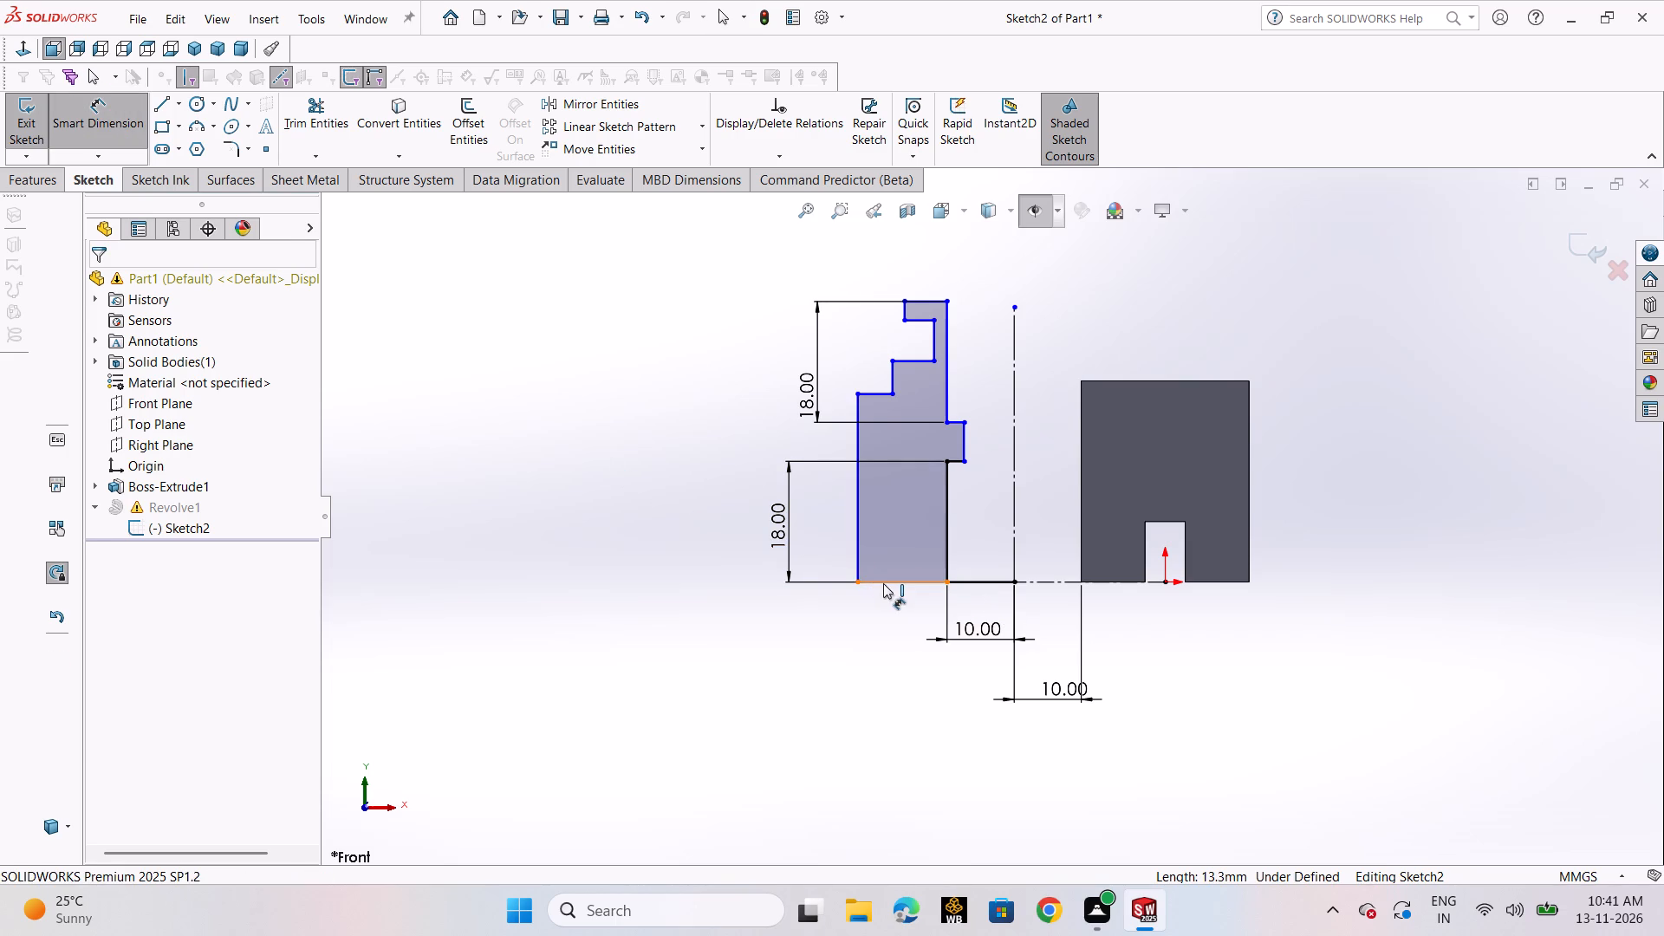
left_click(881, 659)
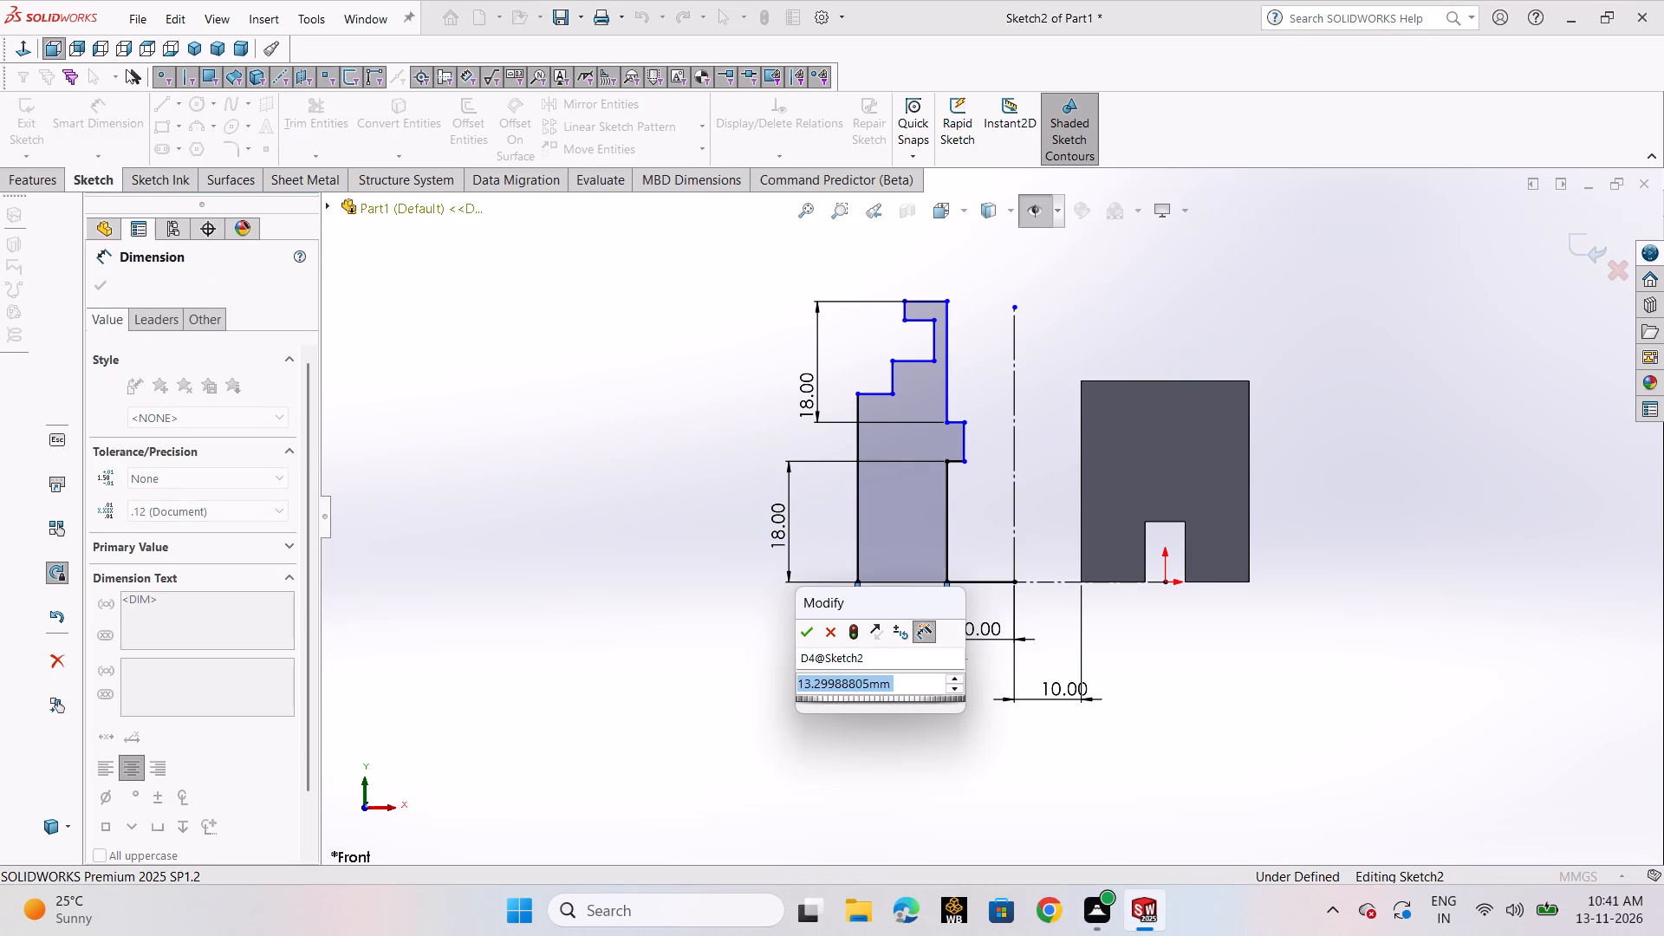
key("5")
key("Return")
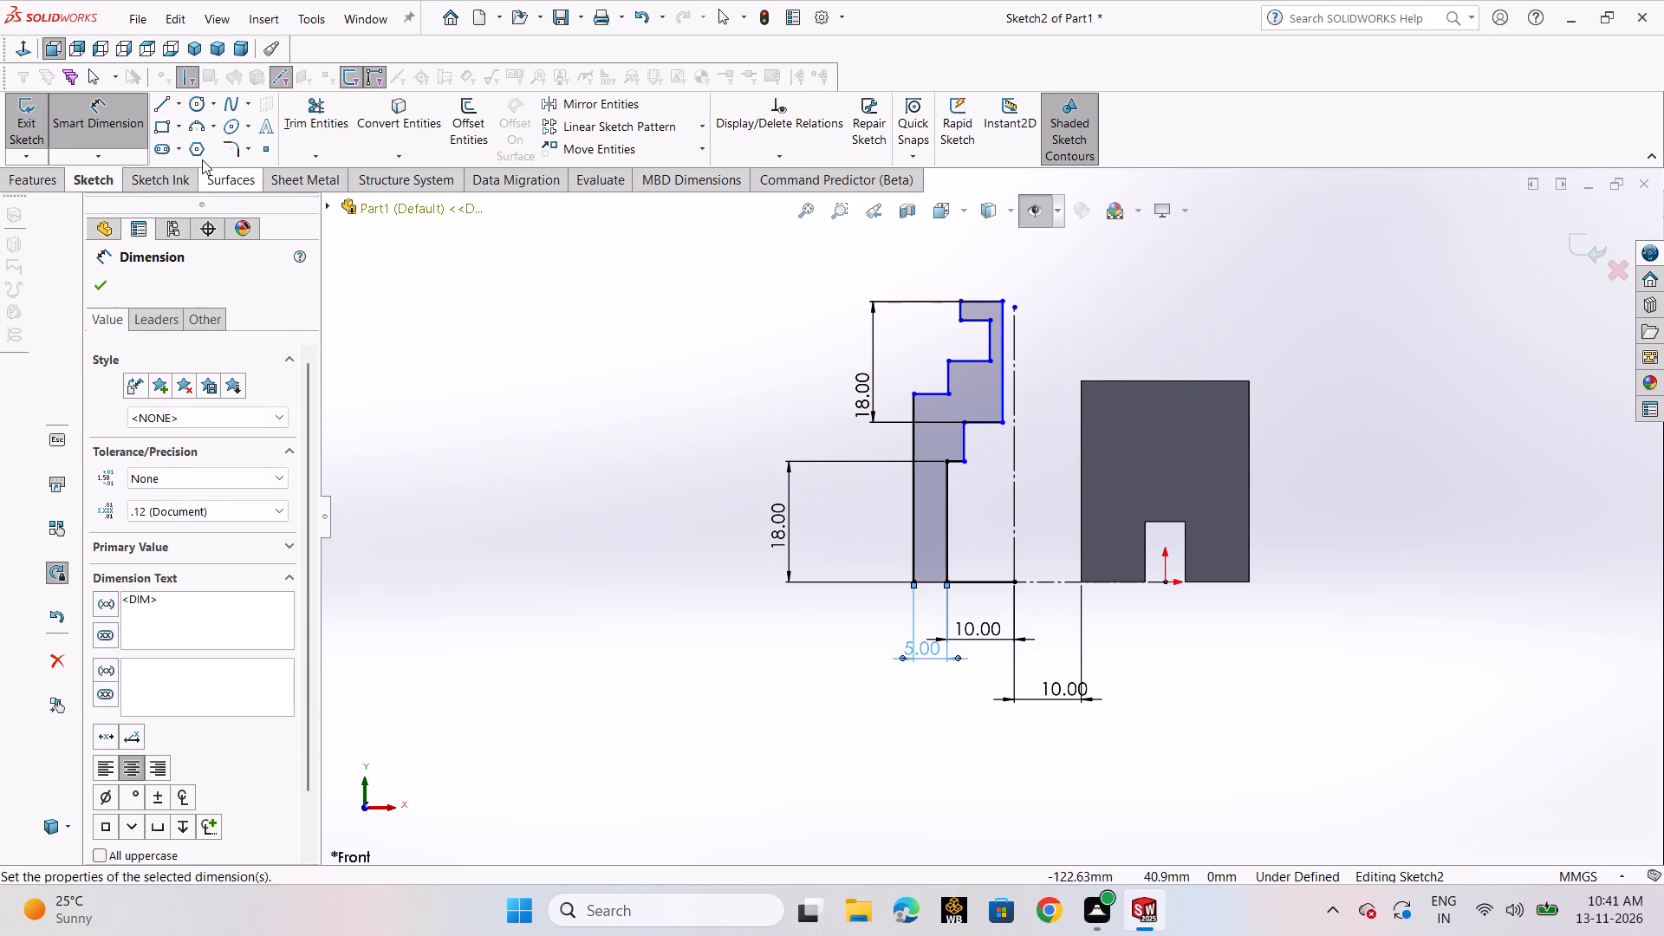
Dimension the distance between the profile's upper inner vertical line and the centreline as 10 mm.
left_click(1004, 362)
left_click(1015, 348)
left_click(991, 253)
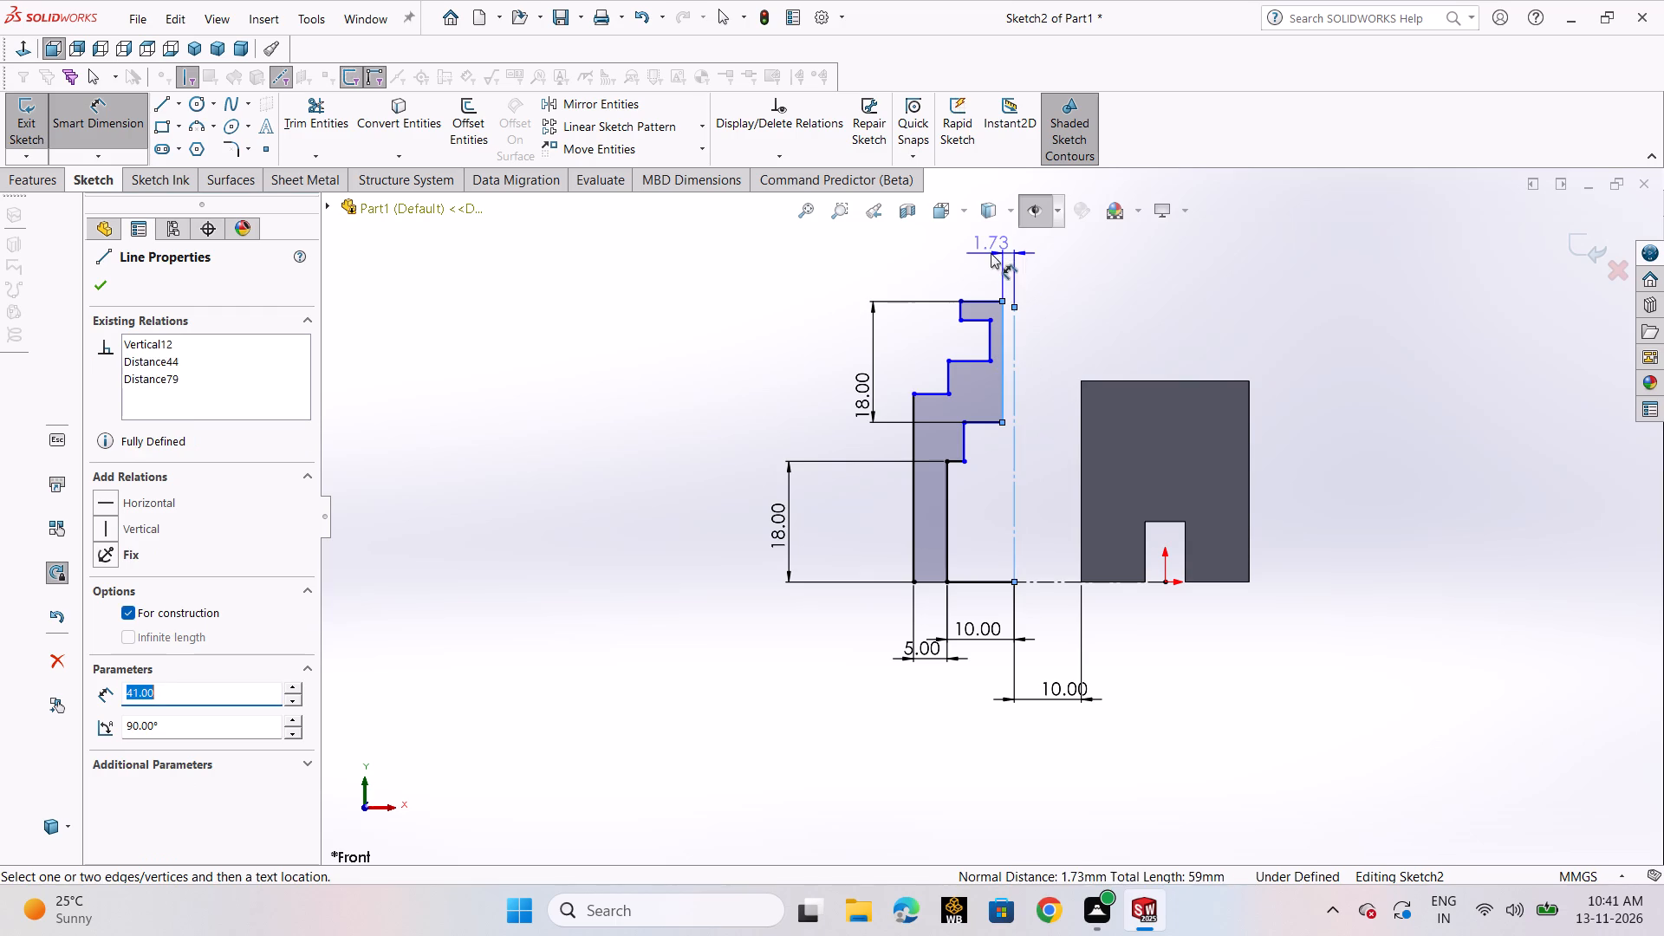
type("10")
key("Return")
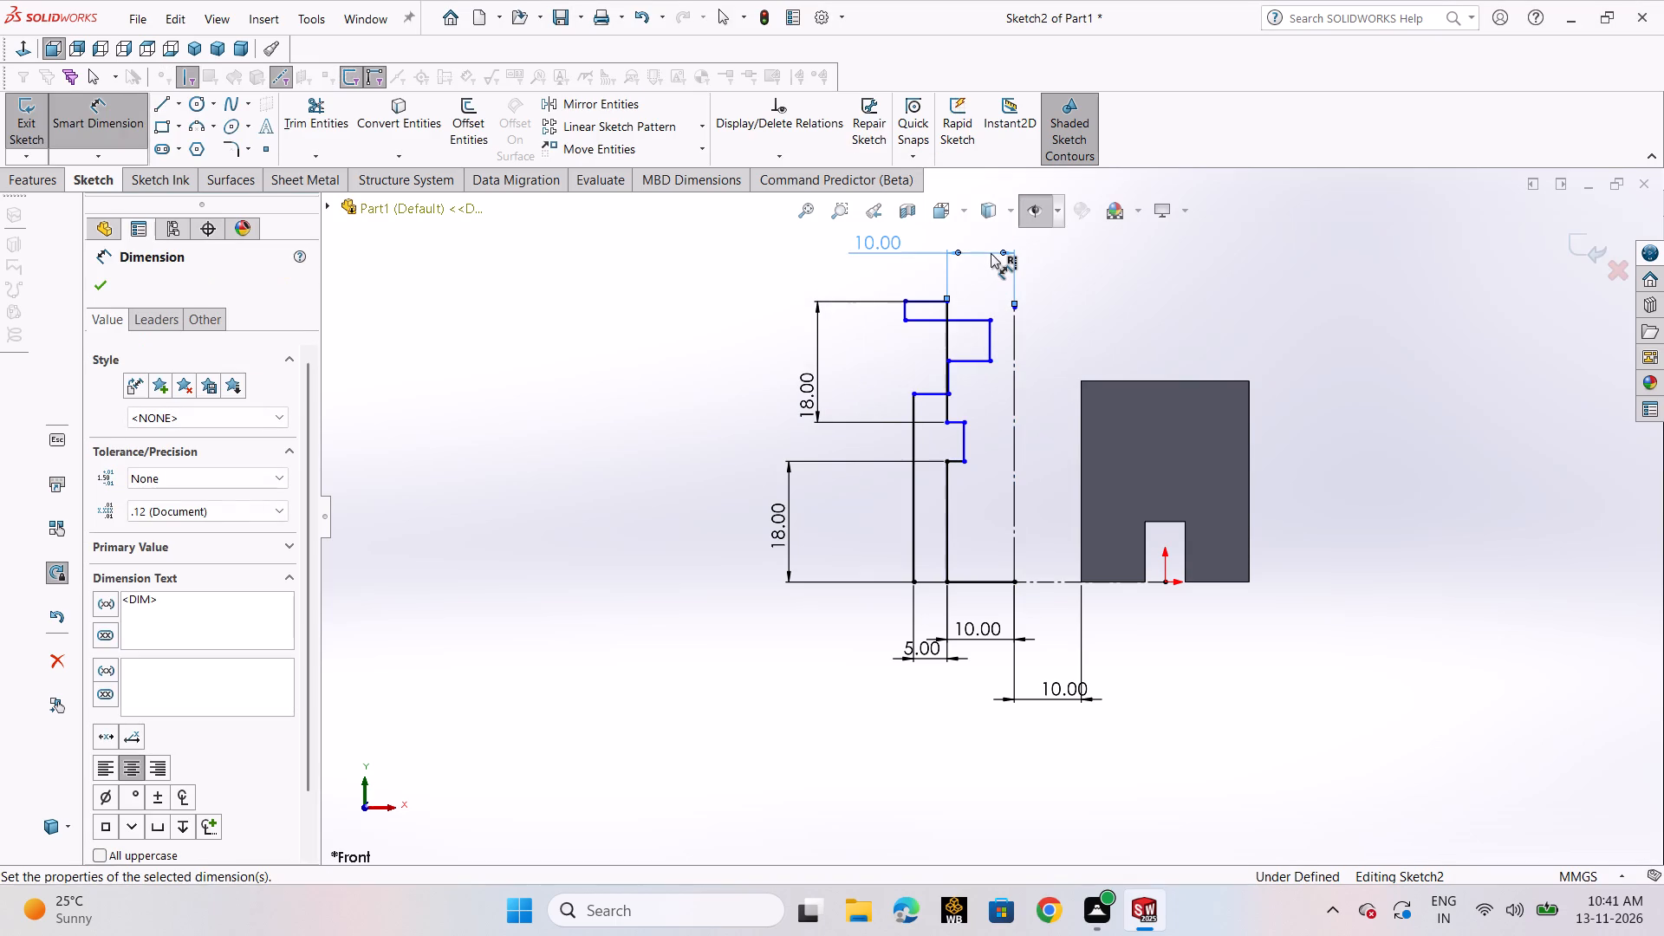
key("Escape")
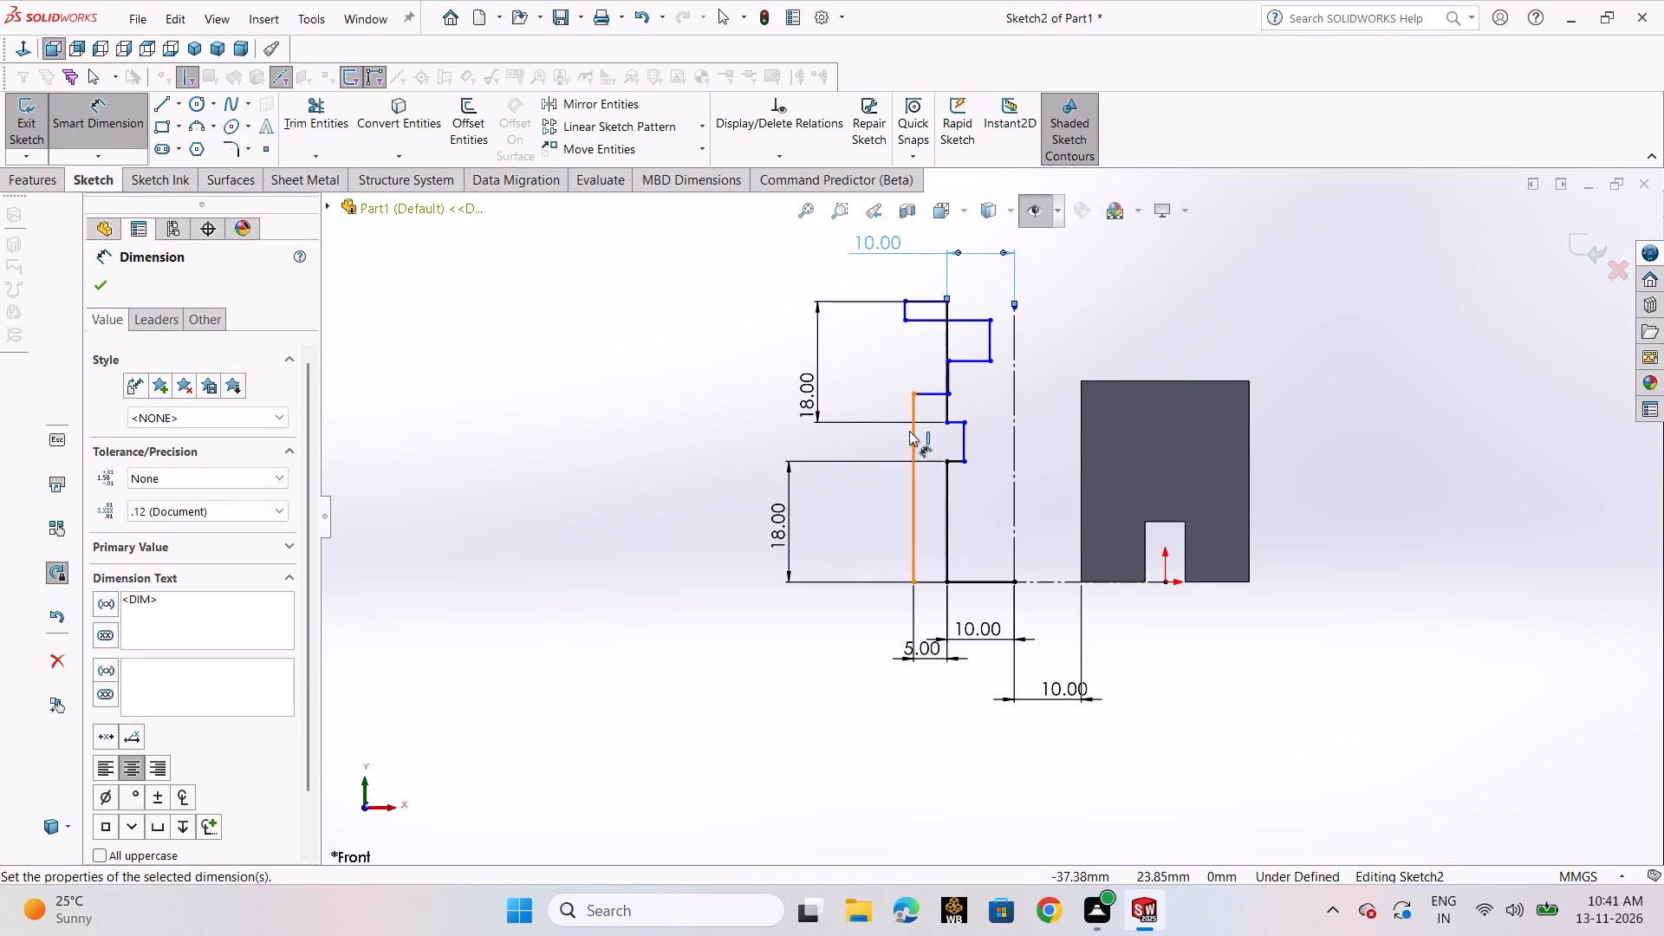
left_click(120, 125)
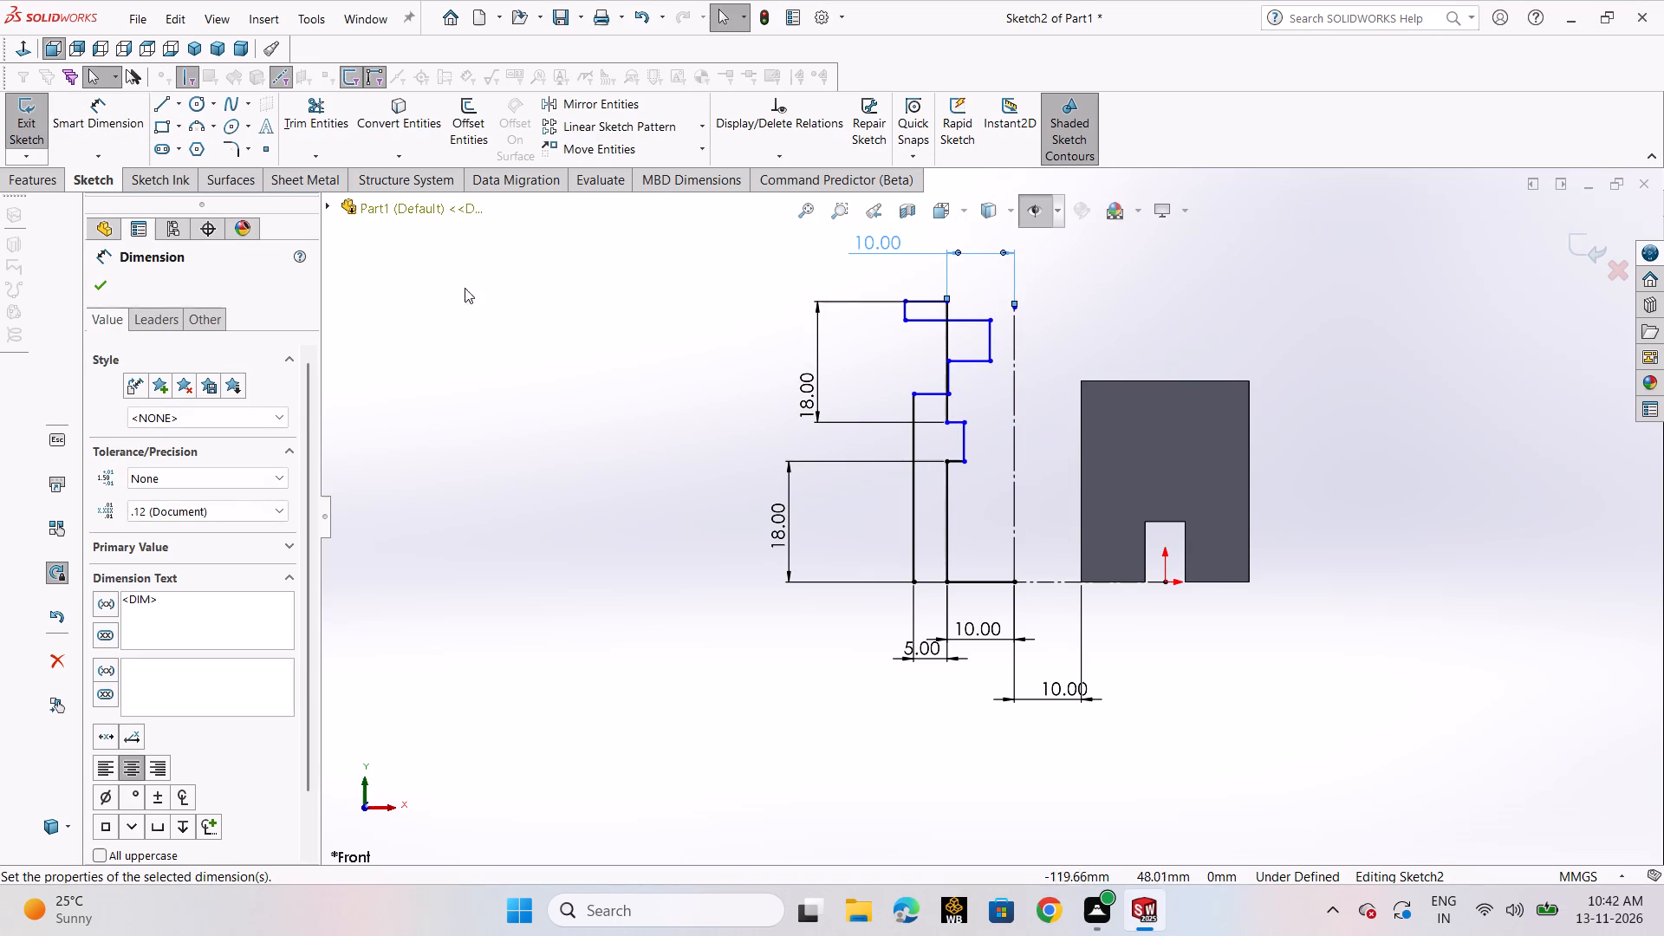
Move the two crossed-over corners of the upper stepped outline outward, away from the centreline and past the outer wall line.
left_click_drag(987, 363, 868, 357)
left_click_drag(951, 396, 838, 393)
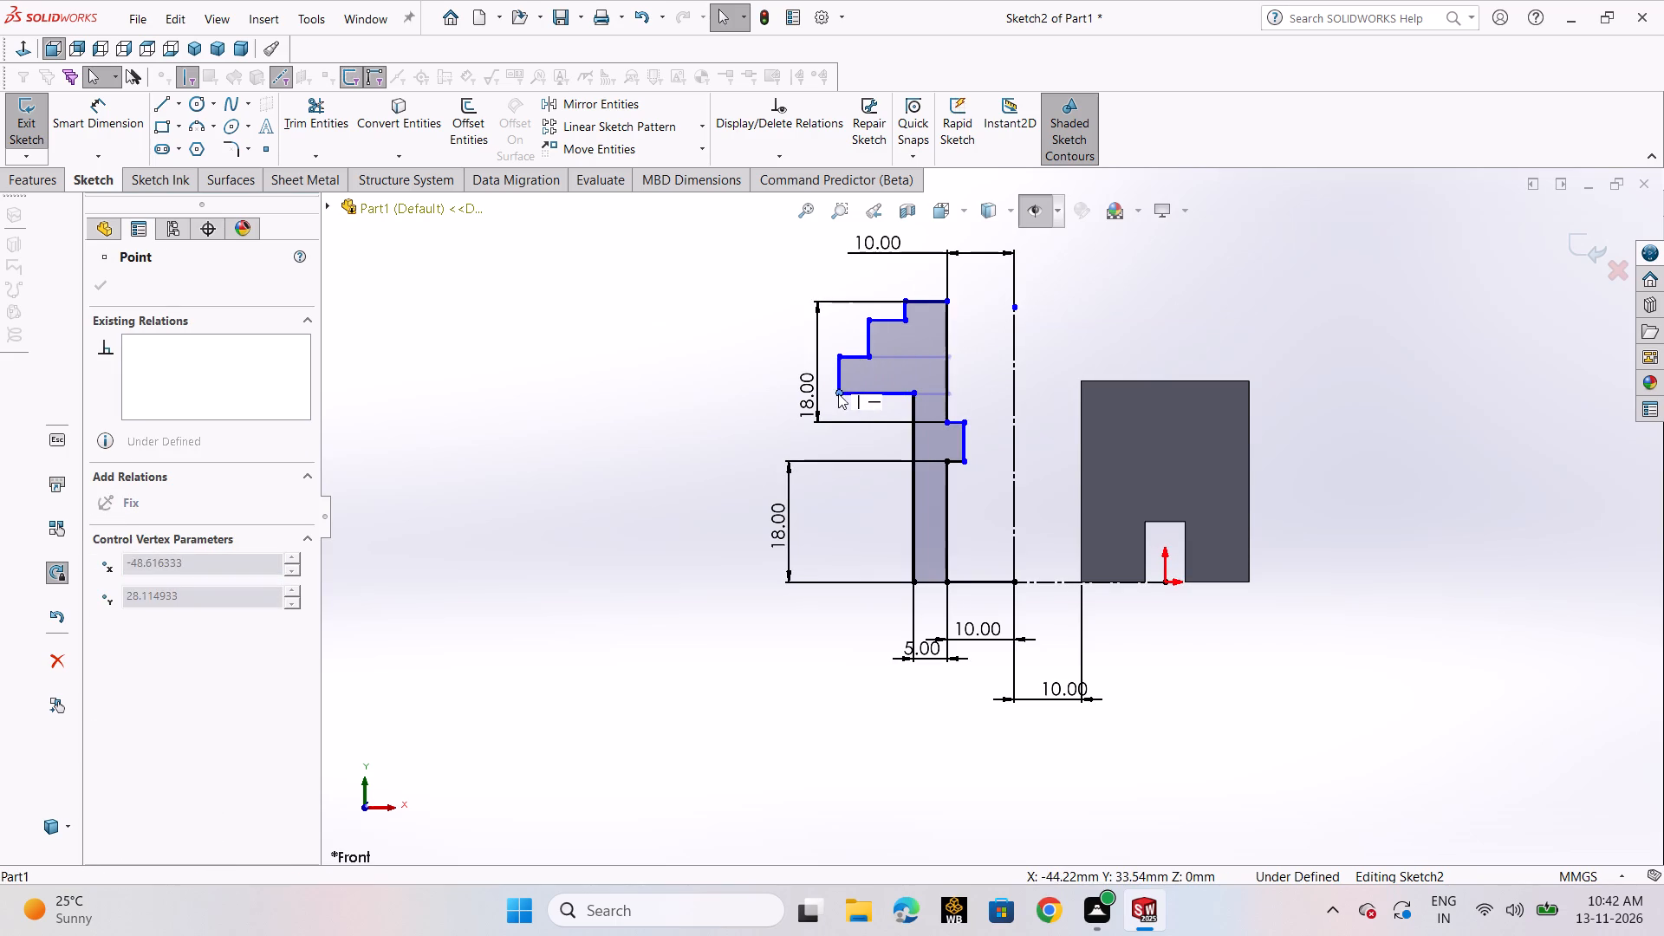
left_click_drag(838, 393, 834, 393)
Move the small inner jog's lower corner away from the centreline so the jog forms a recess in the wall.
left_click_drag(965, 458, 936, 458)
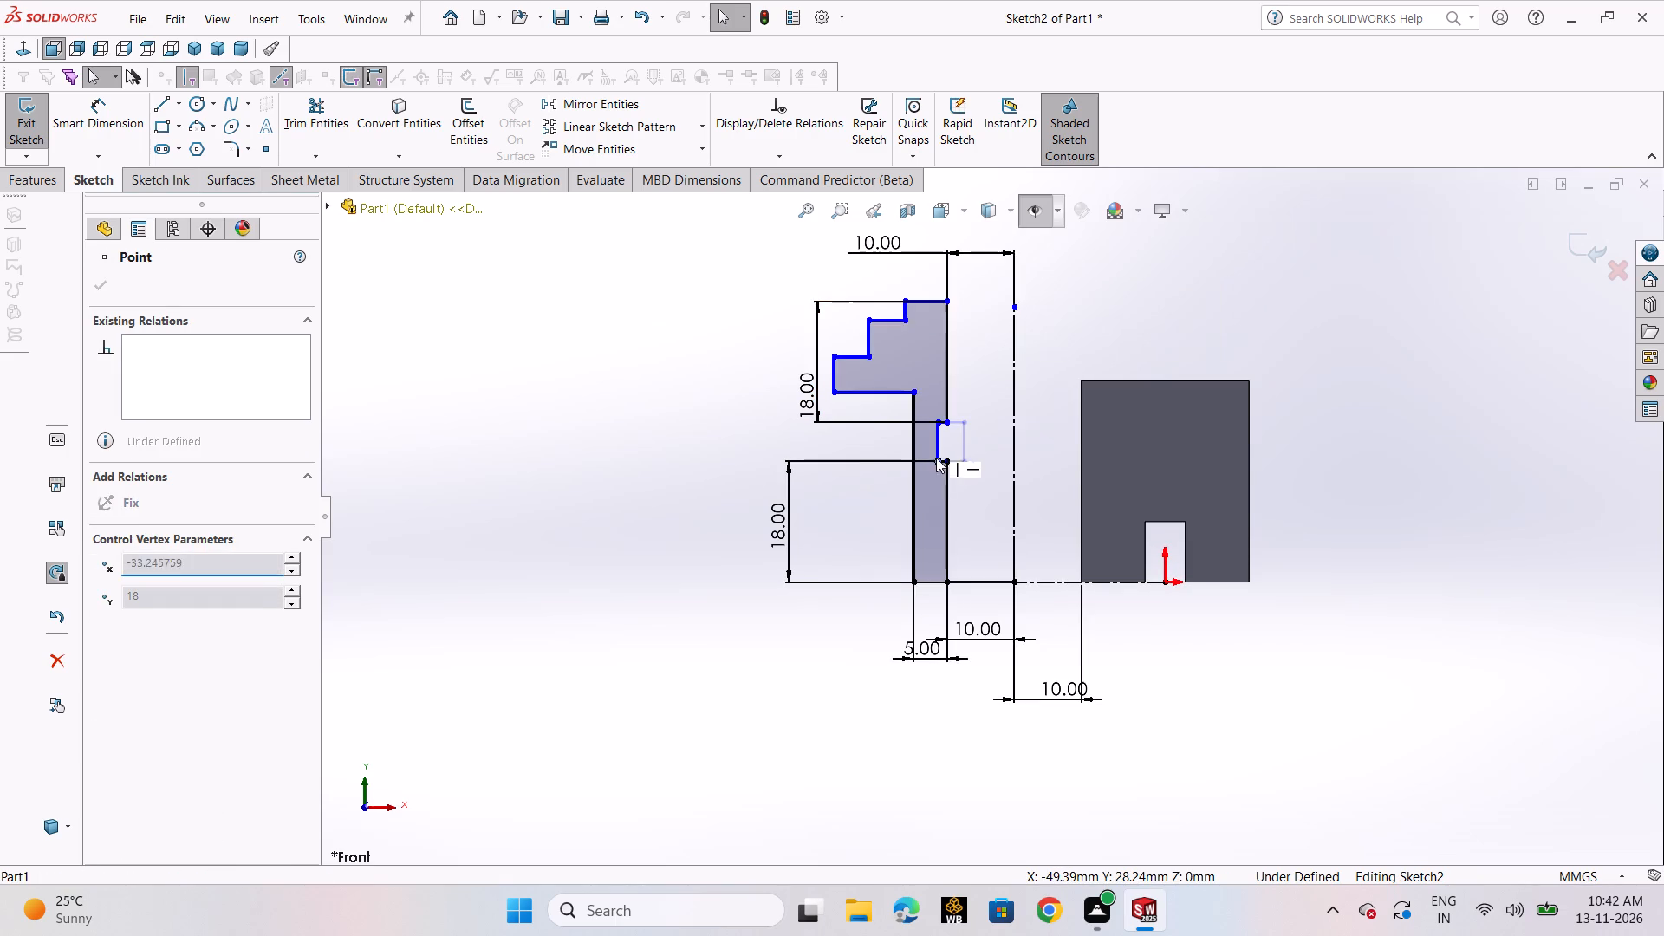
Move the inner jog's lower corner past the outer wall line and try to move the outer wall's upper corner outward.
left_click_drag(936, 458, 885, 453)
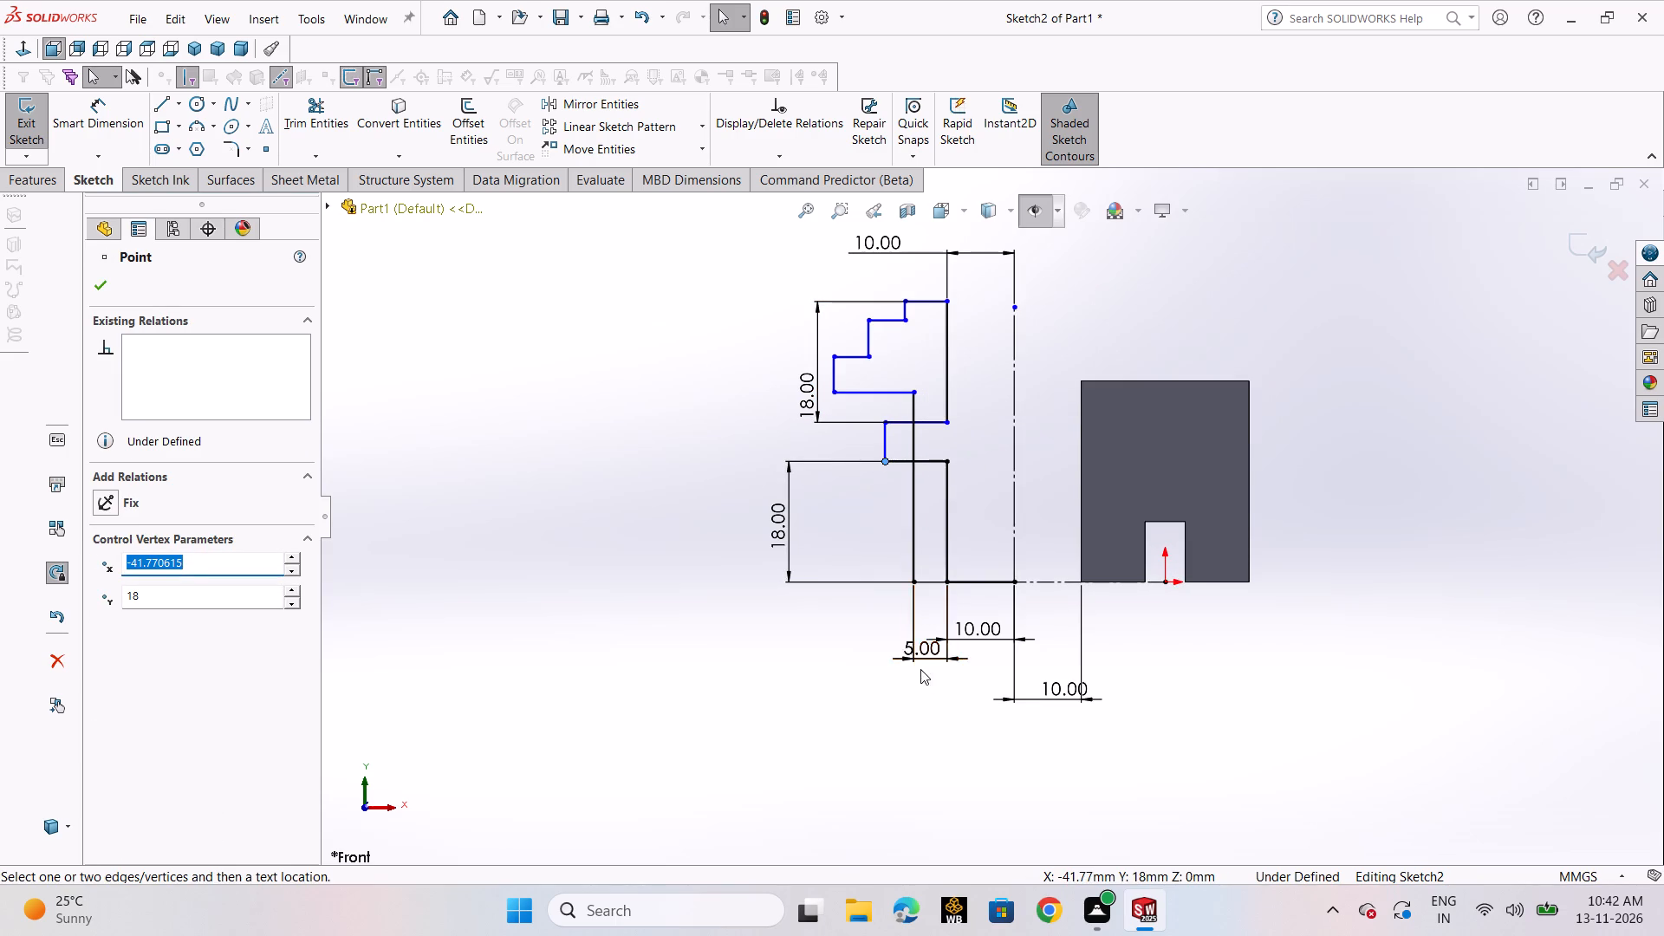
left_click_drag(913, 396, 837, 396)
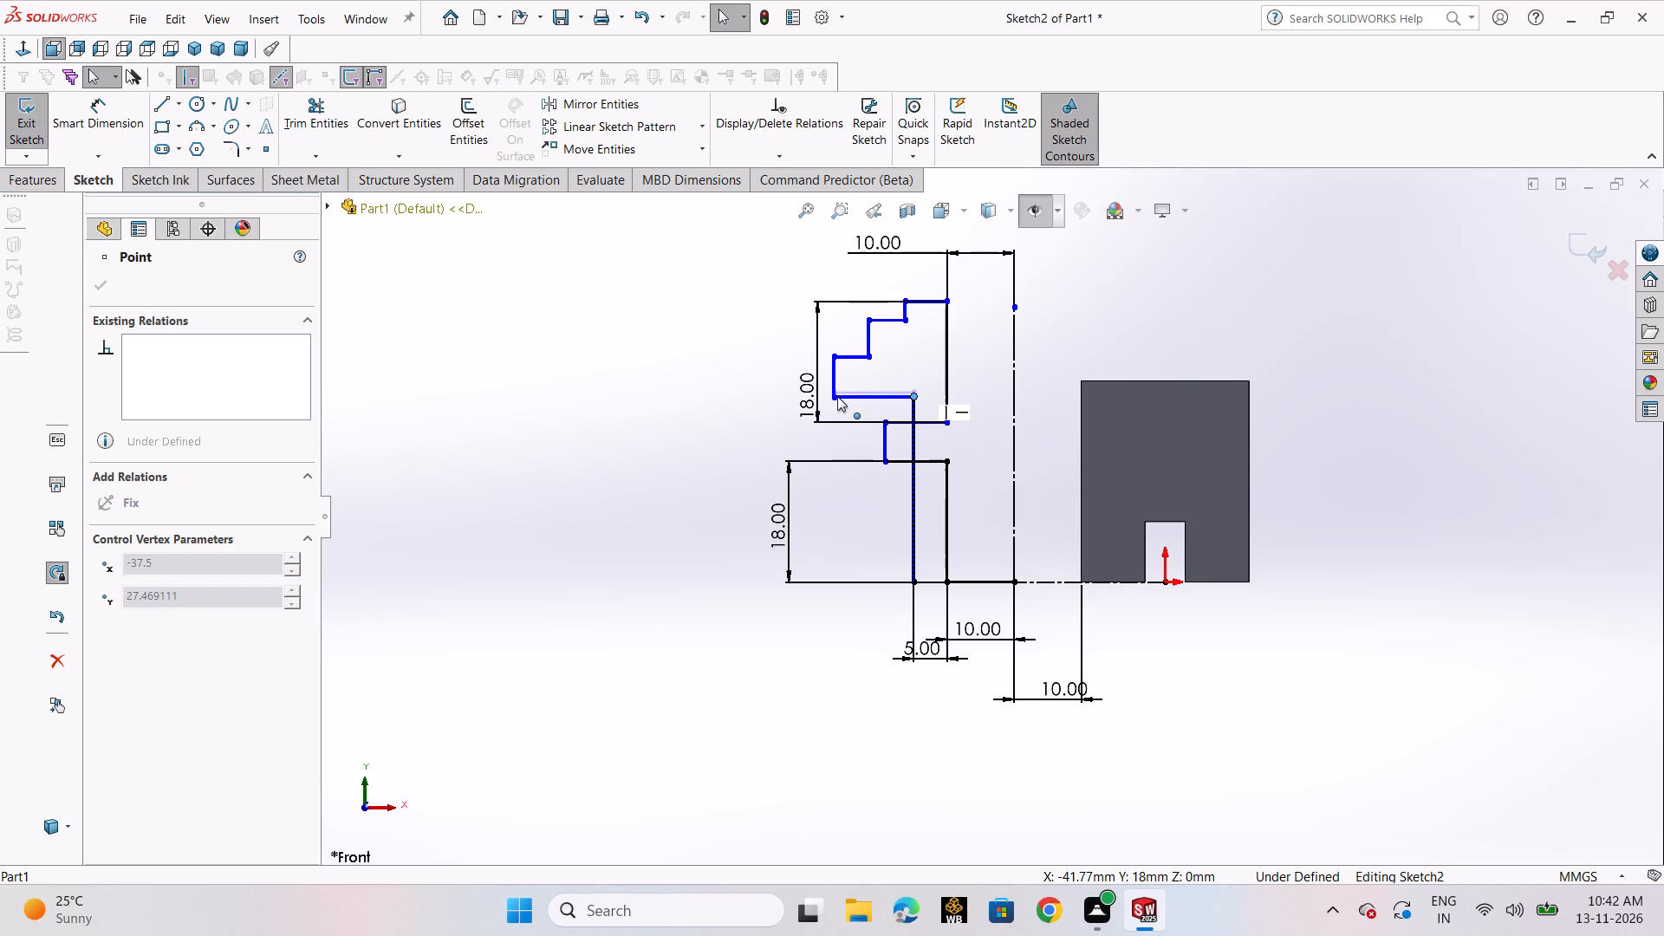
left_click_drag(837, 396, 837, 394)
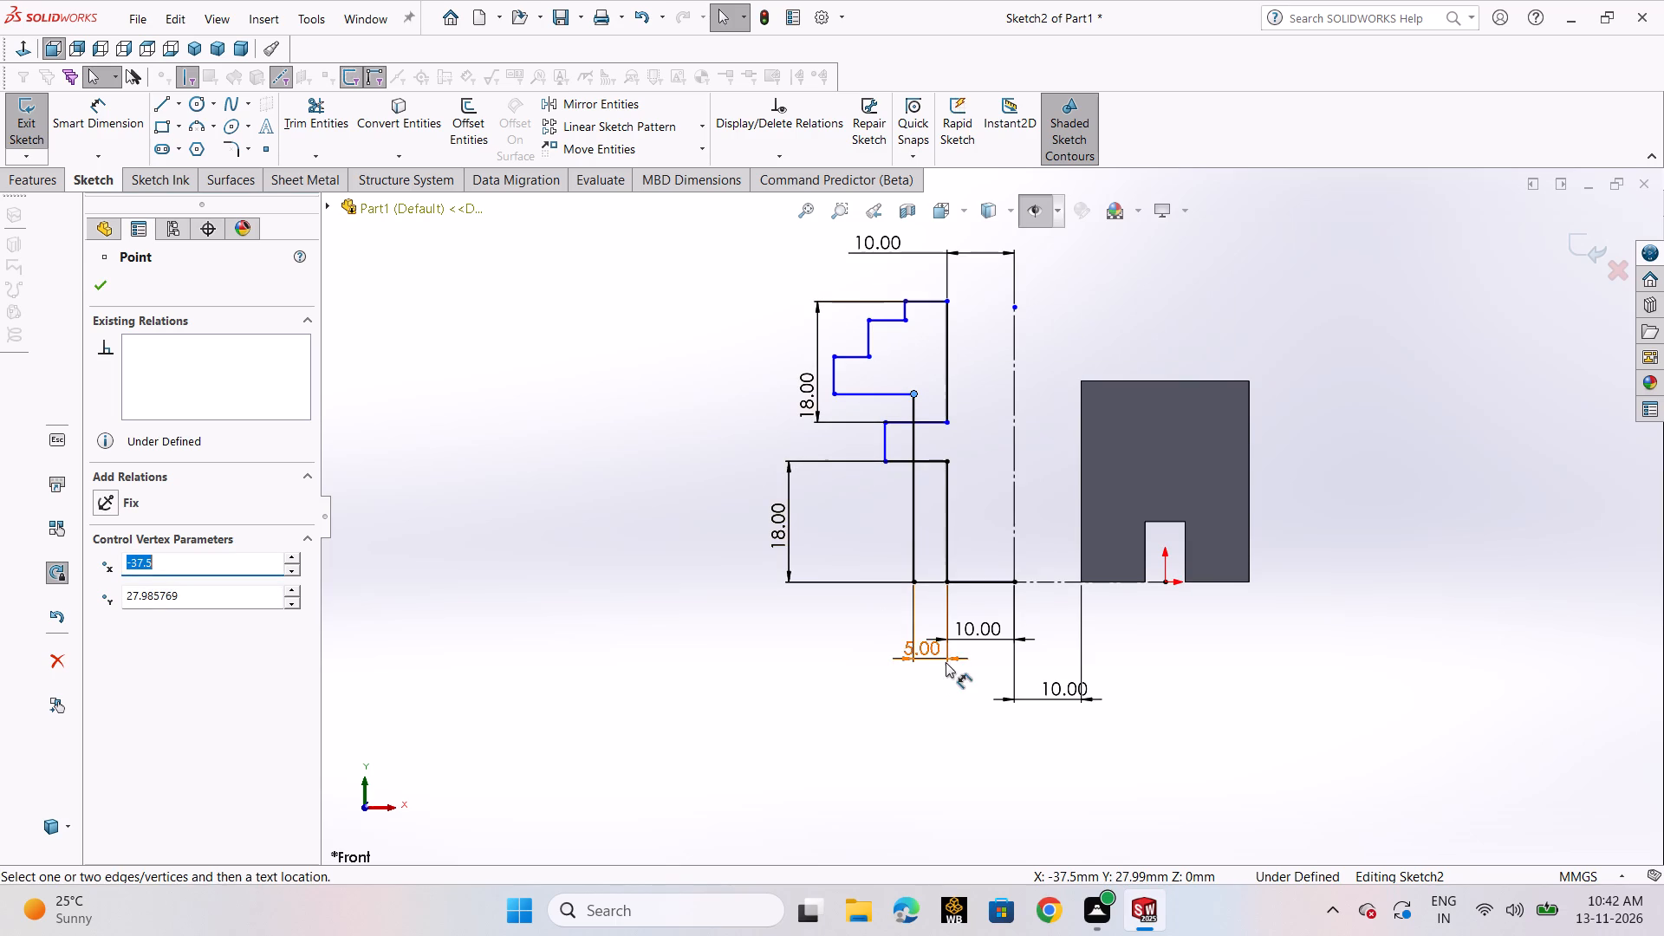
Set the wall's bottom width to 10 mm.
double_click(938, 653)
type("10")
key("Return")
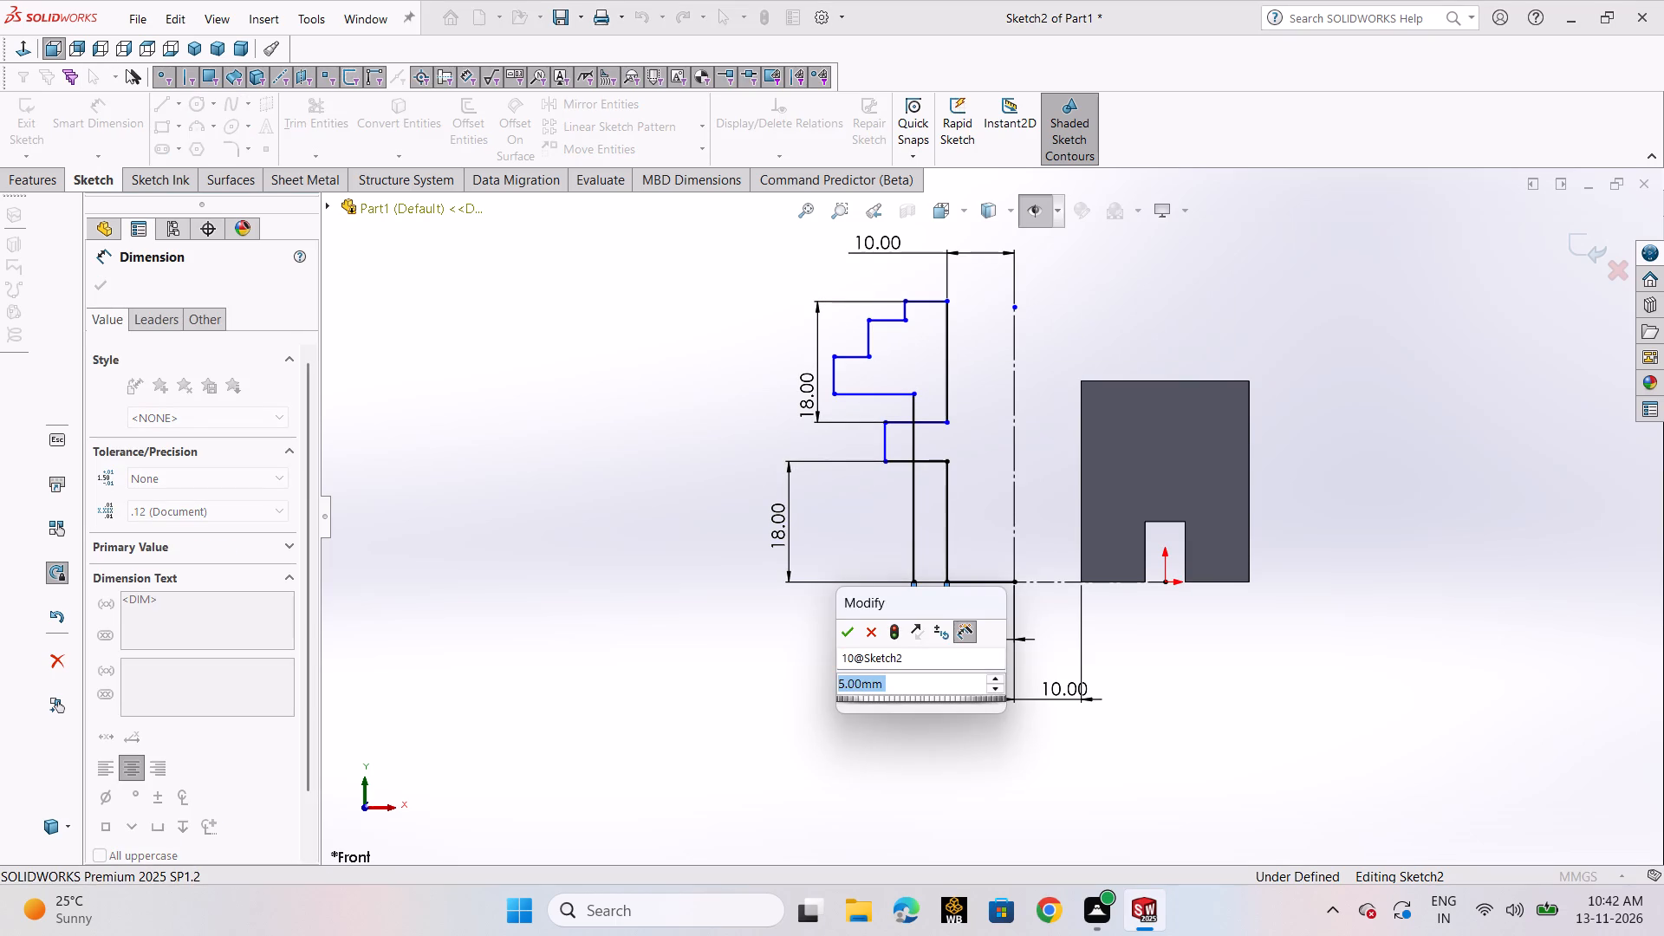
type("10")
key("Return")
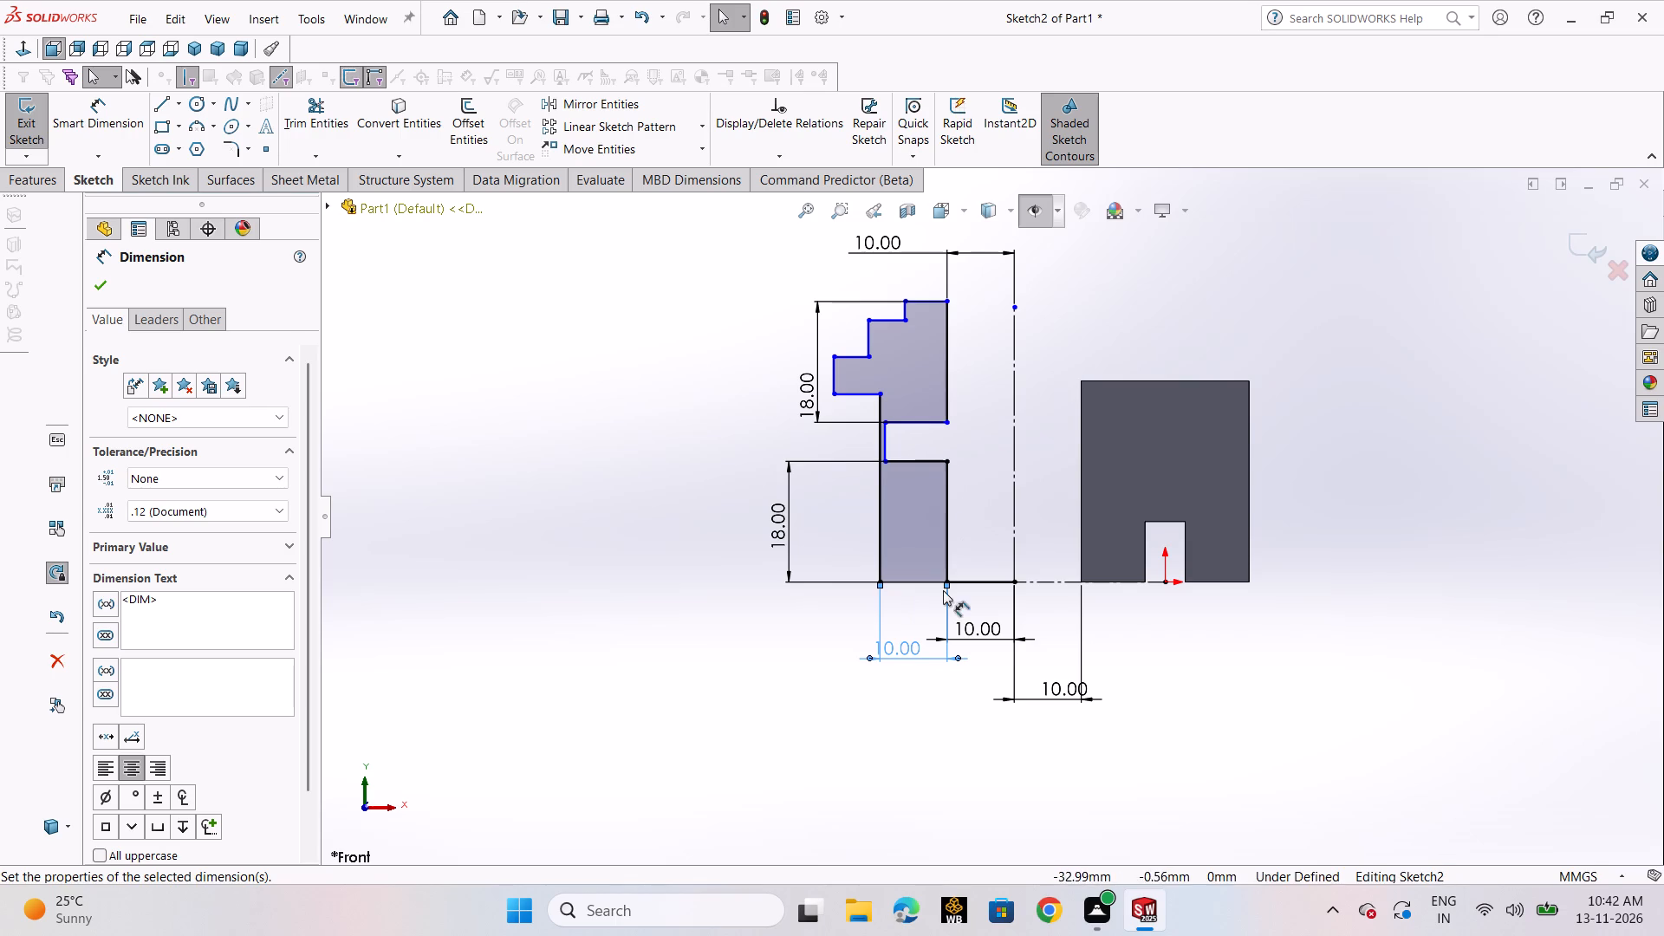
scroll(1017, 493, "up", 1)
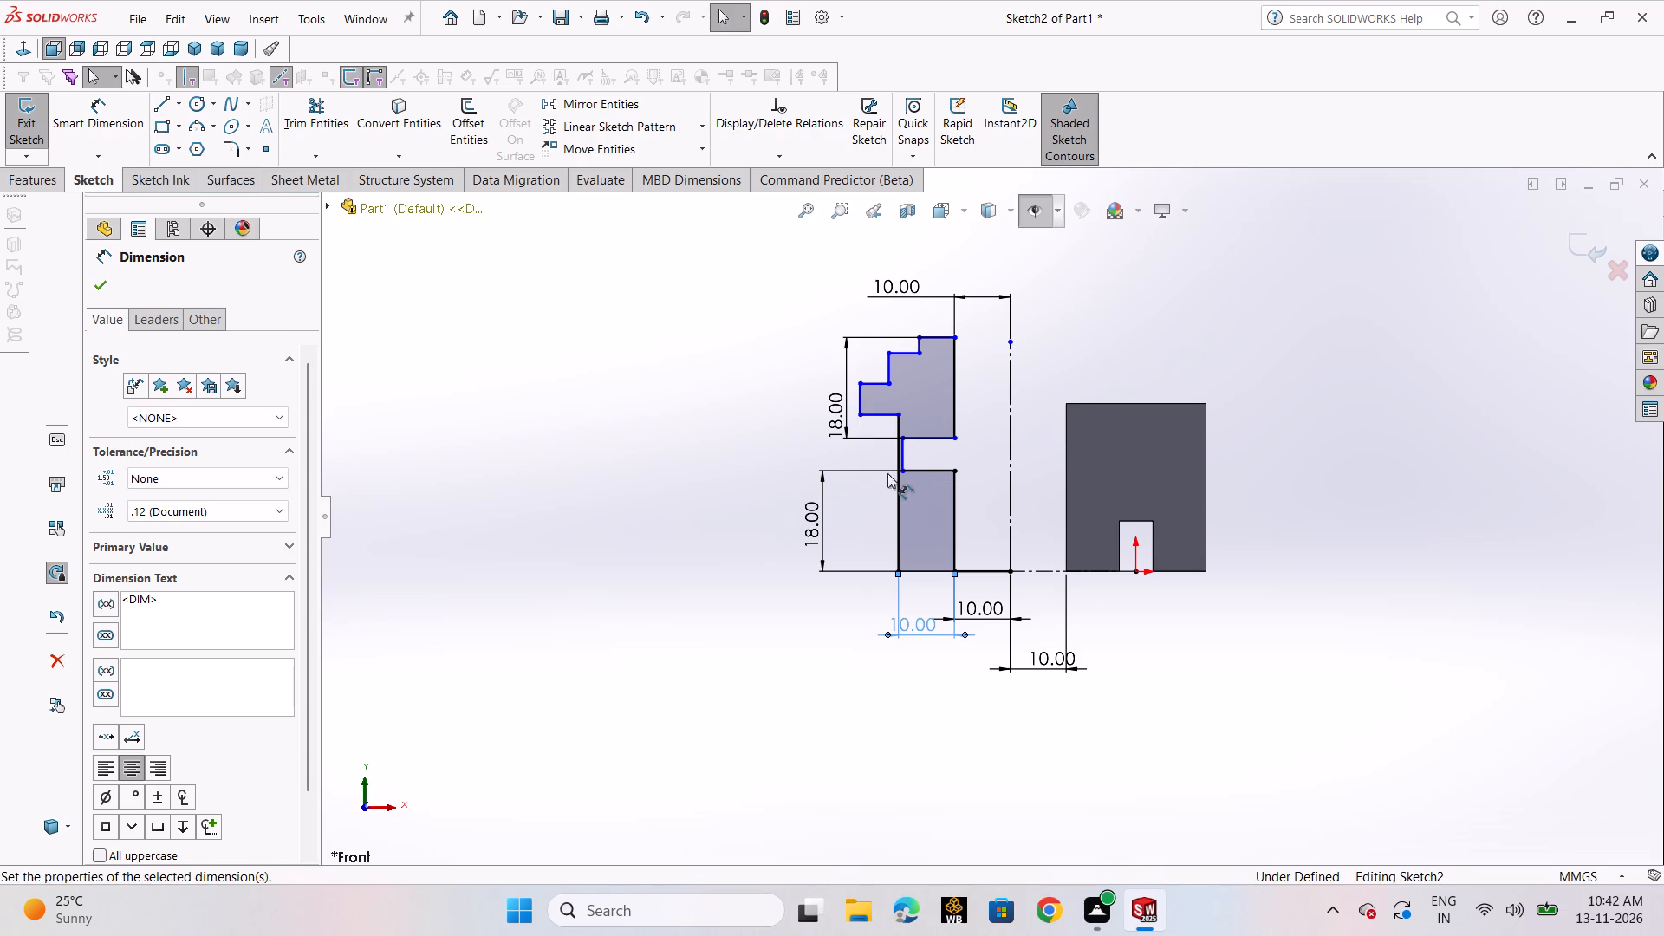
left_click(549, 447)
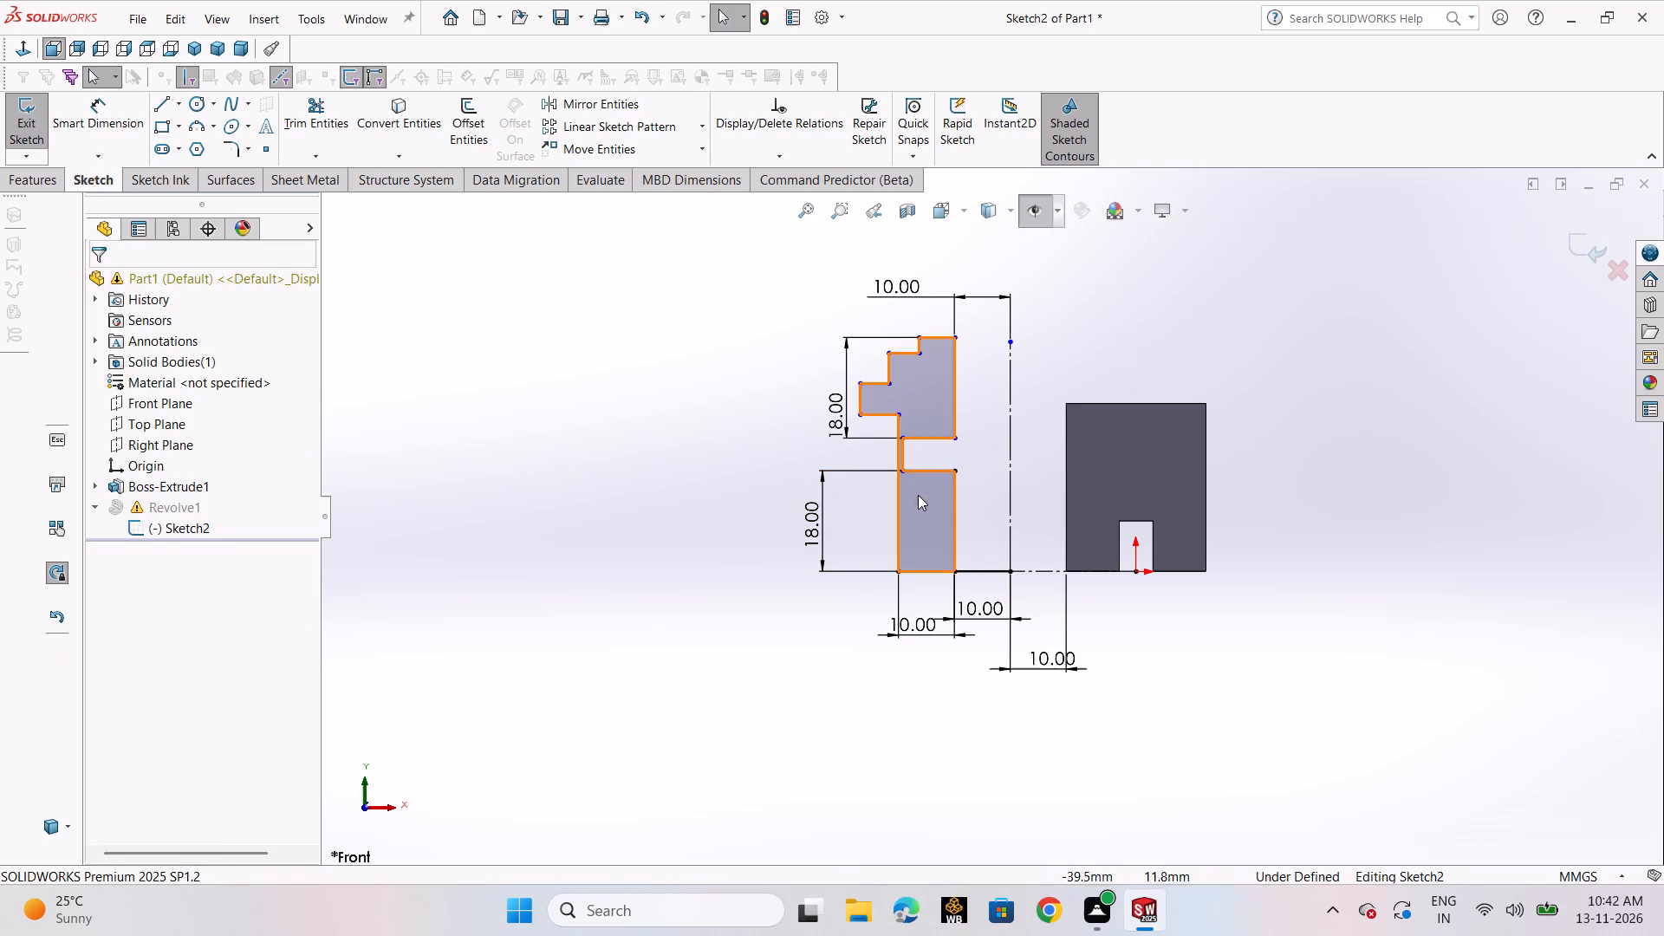
Move the jog's lower corner towards the centreline, past the inner wall line, so the jog forms an inward projection.
left_click_drag(904, 471, 978, 471)
Dimension the inward projection's lower horizontal line as 2.5 mm.
left_click(114, 120)
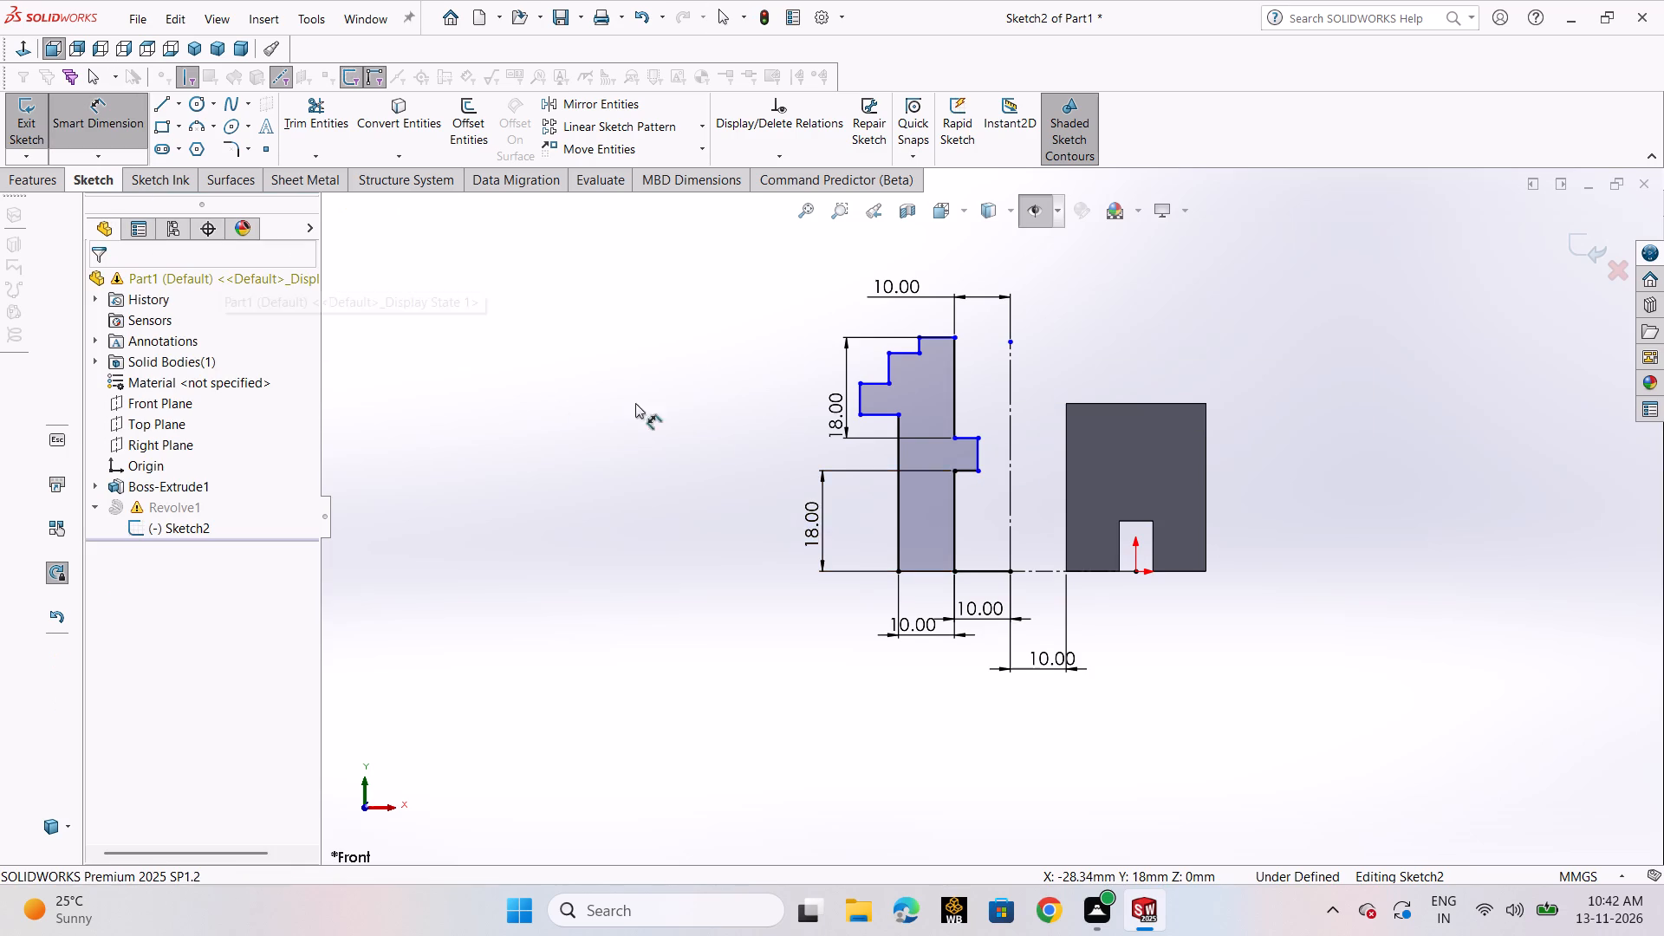
left_click(964, 472)
left_click(946, 689)
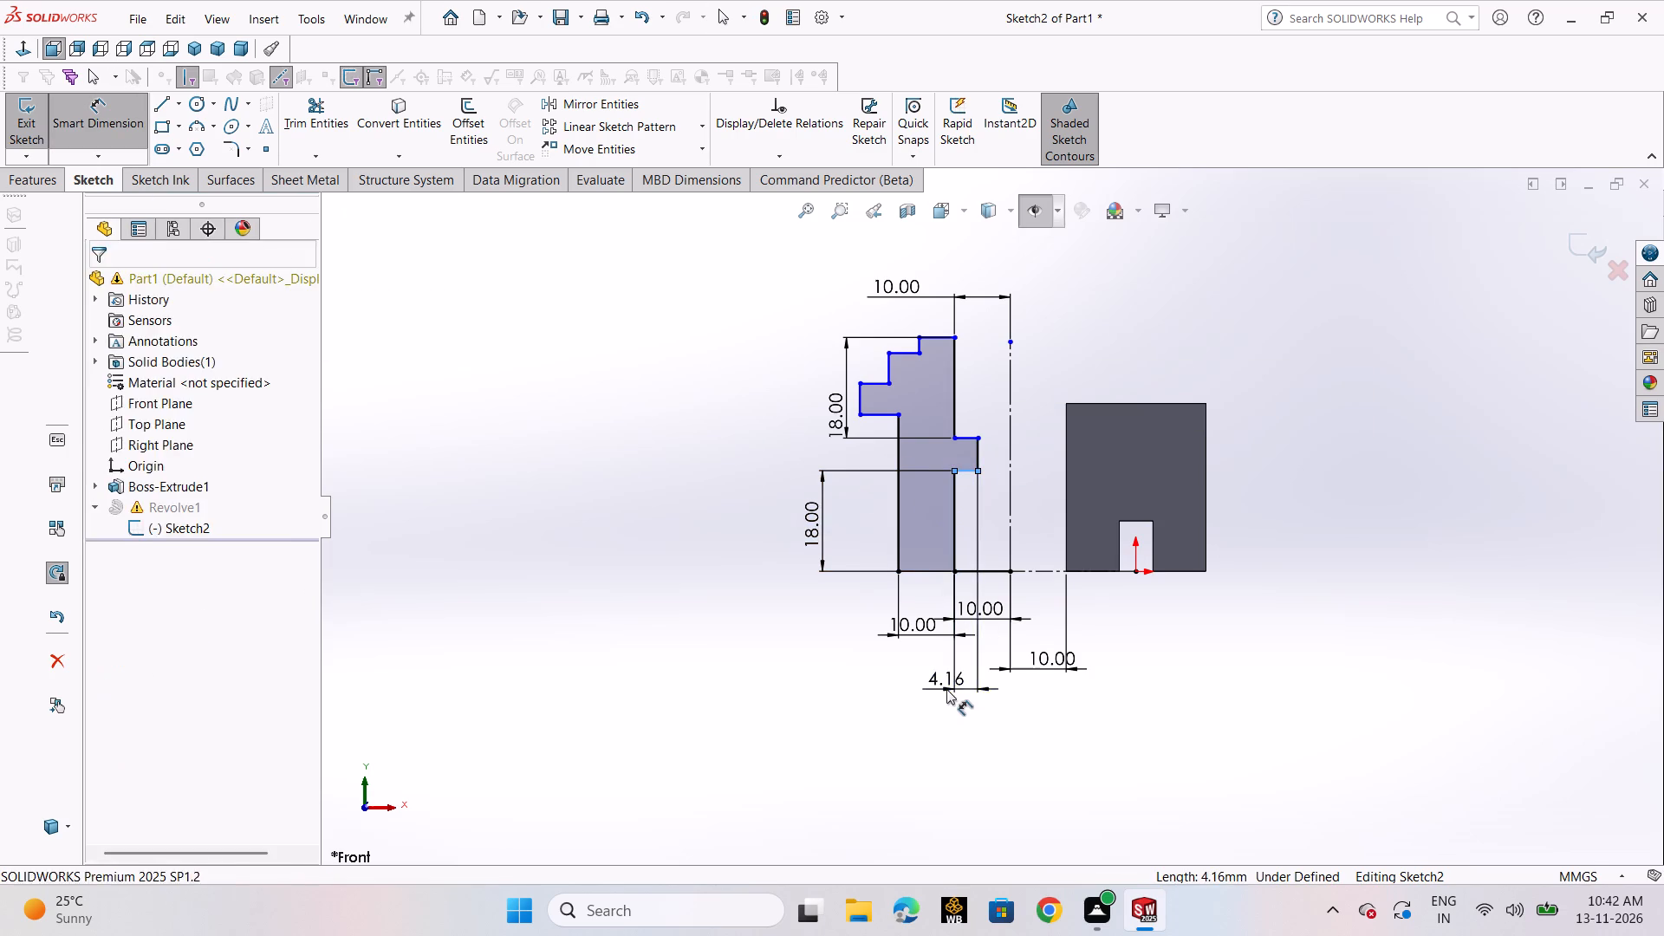
type("2.5")
key("Return")
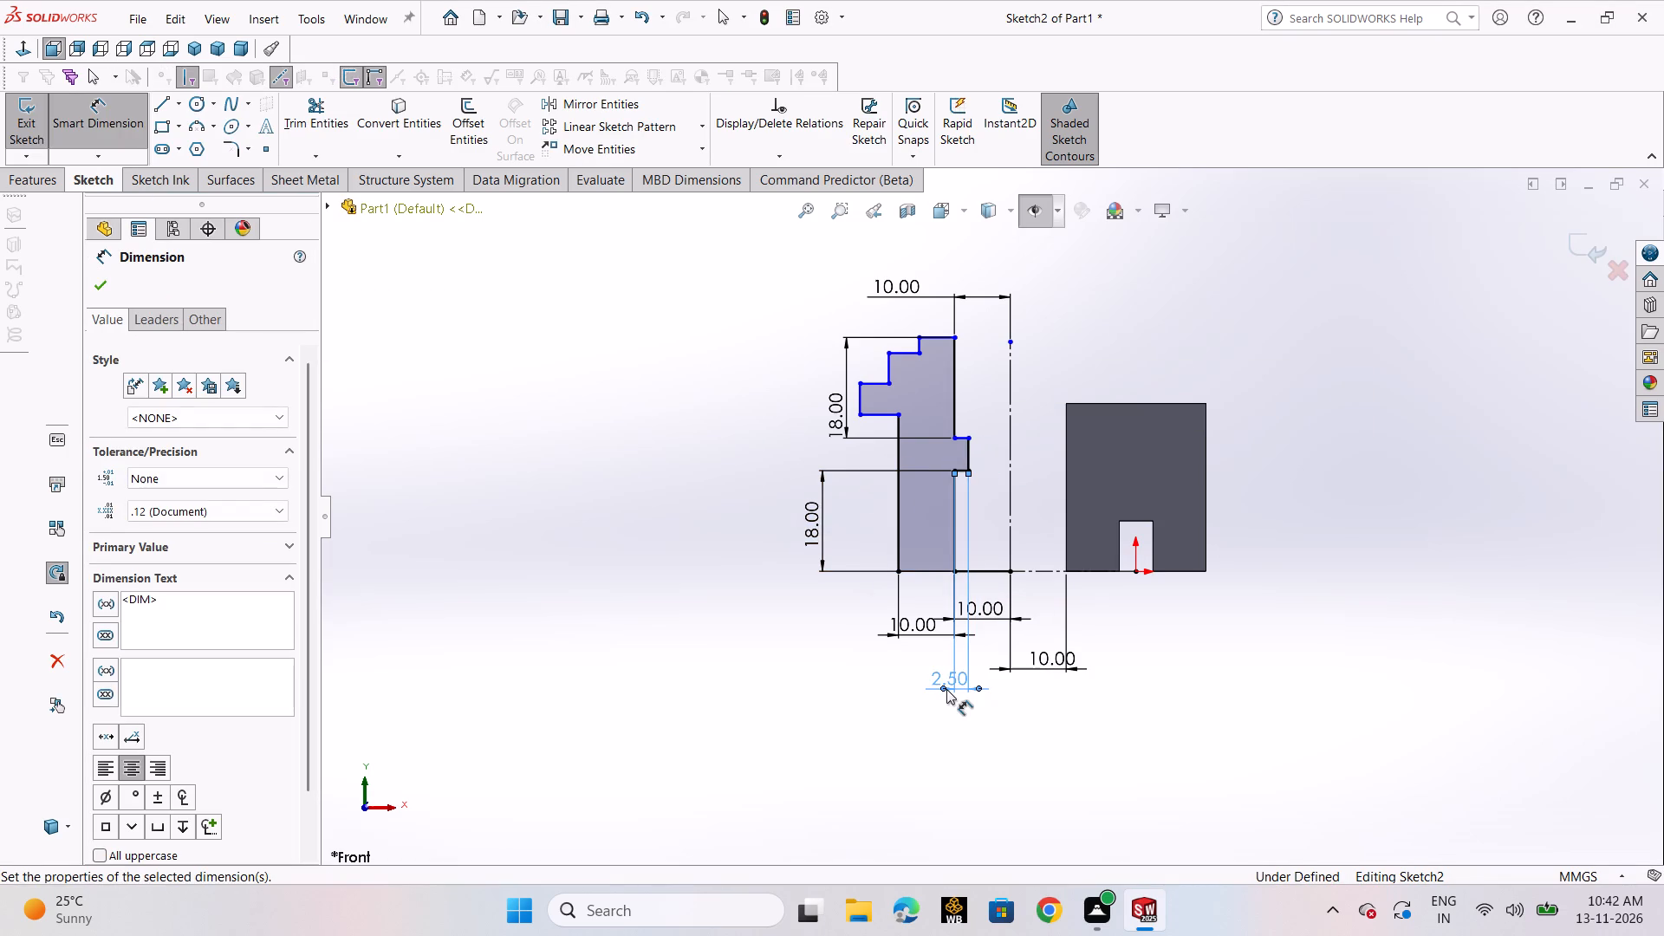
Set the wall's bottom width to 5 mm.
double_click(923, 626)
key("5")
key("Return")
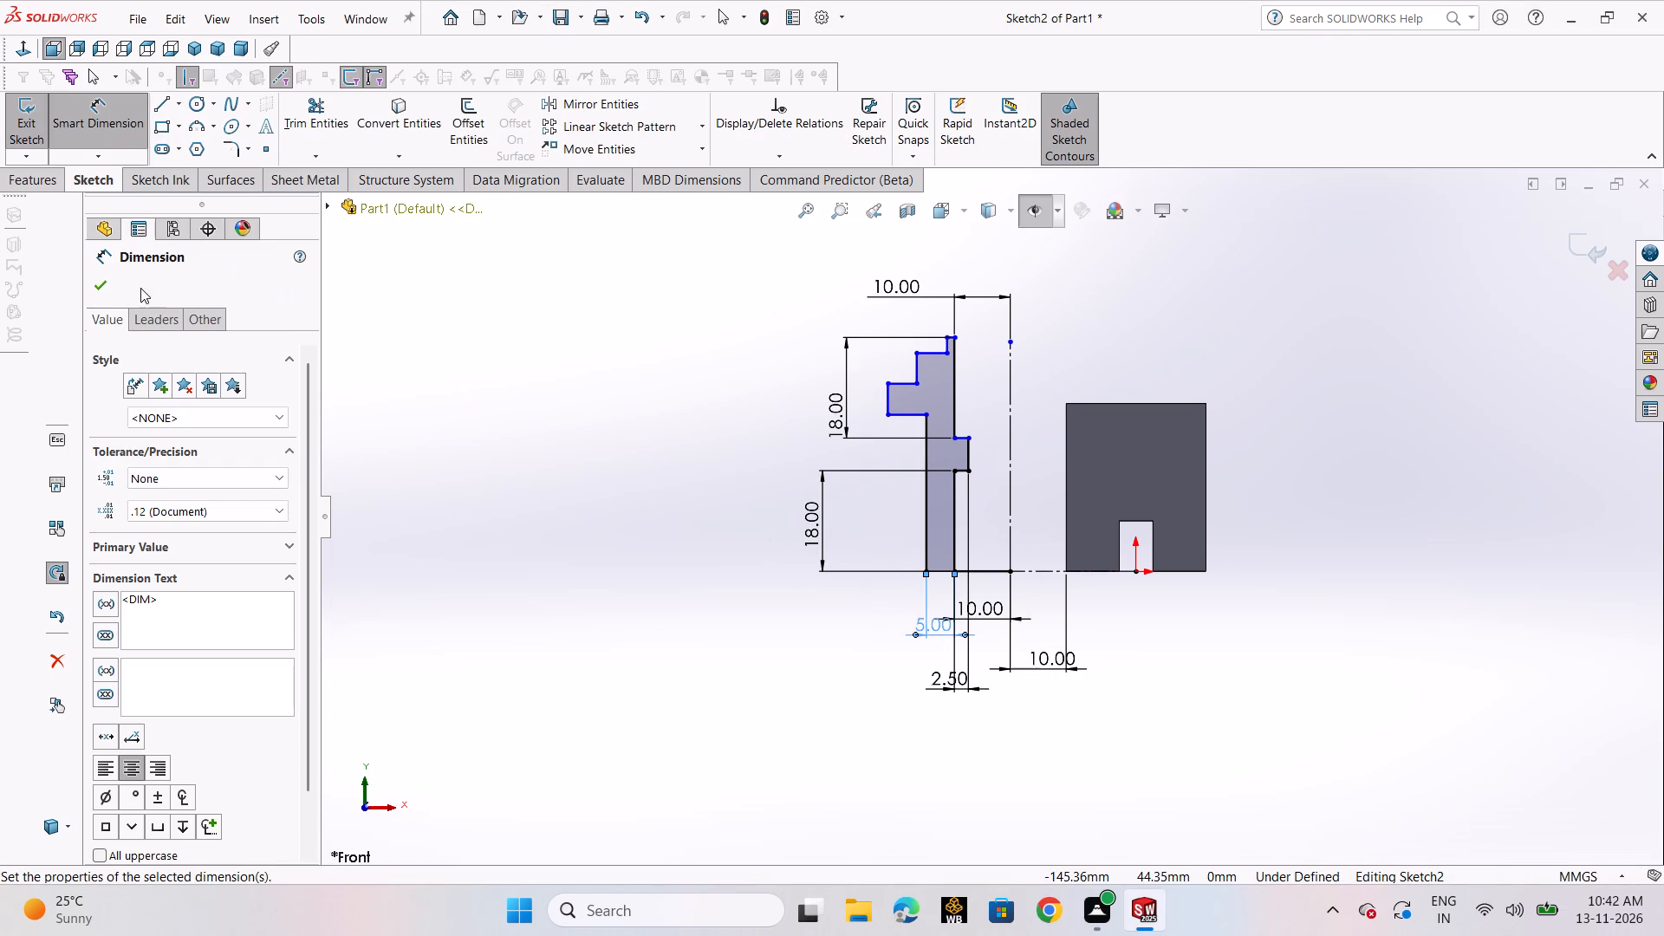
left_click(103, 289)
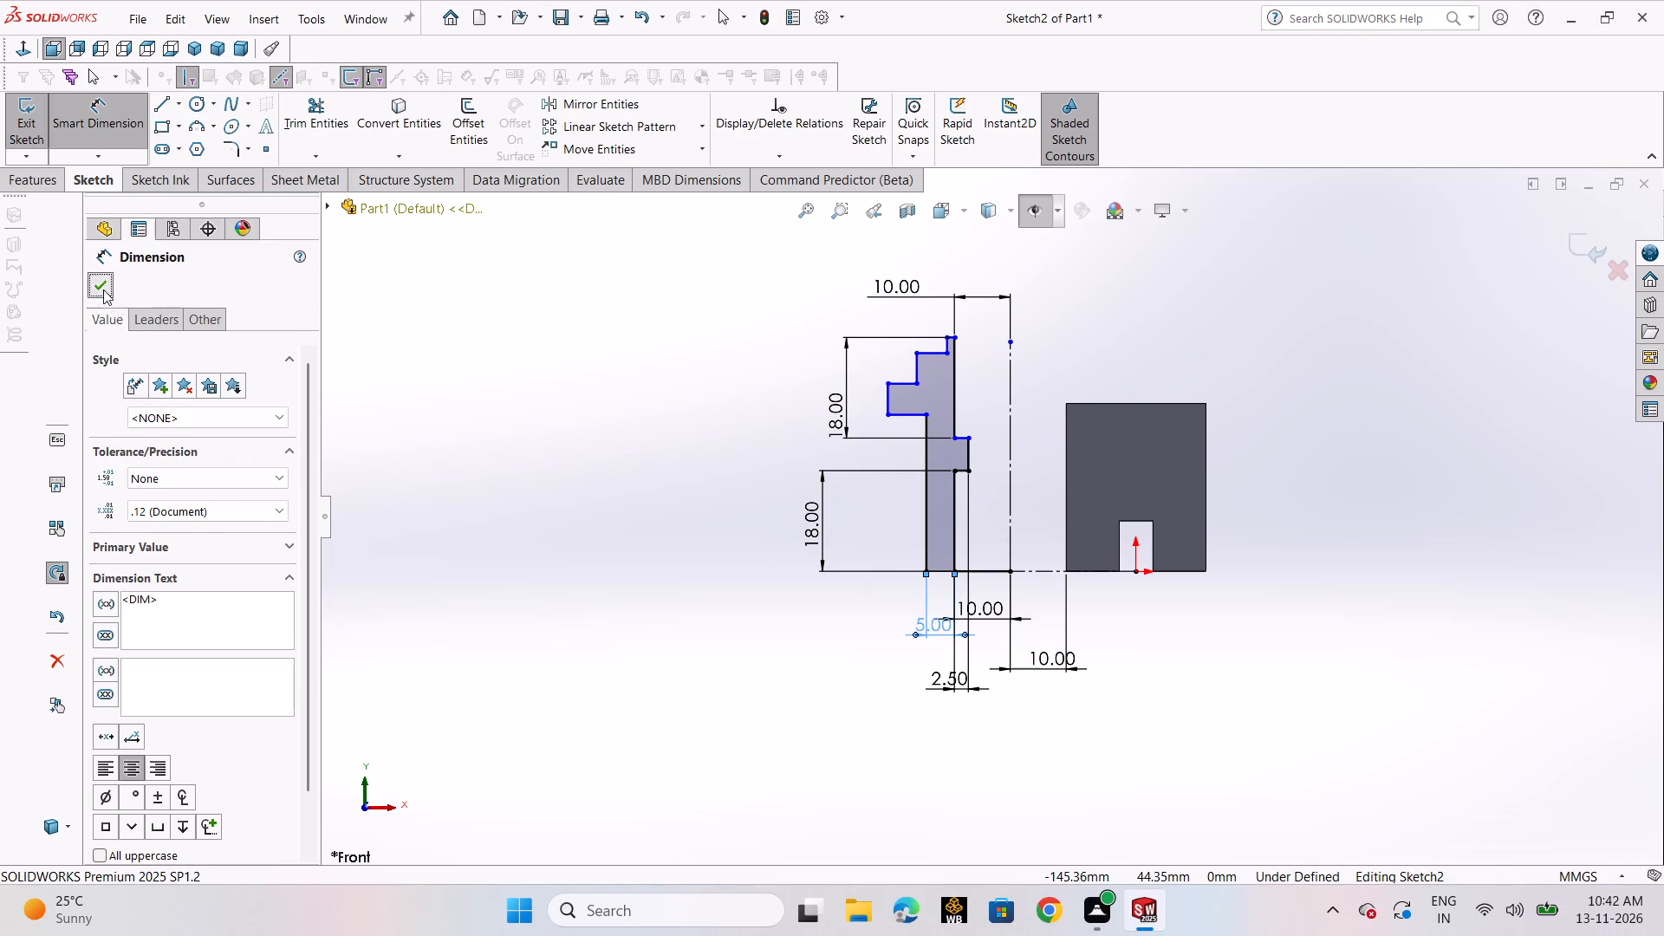
Move the top step's outer corner away from the centreline to about X -36.98 mm, widening the profile's top edge.
scroll(975, 345, "down", 3)
left_click_drag(926, 361, 924, 361)
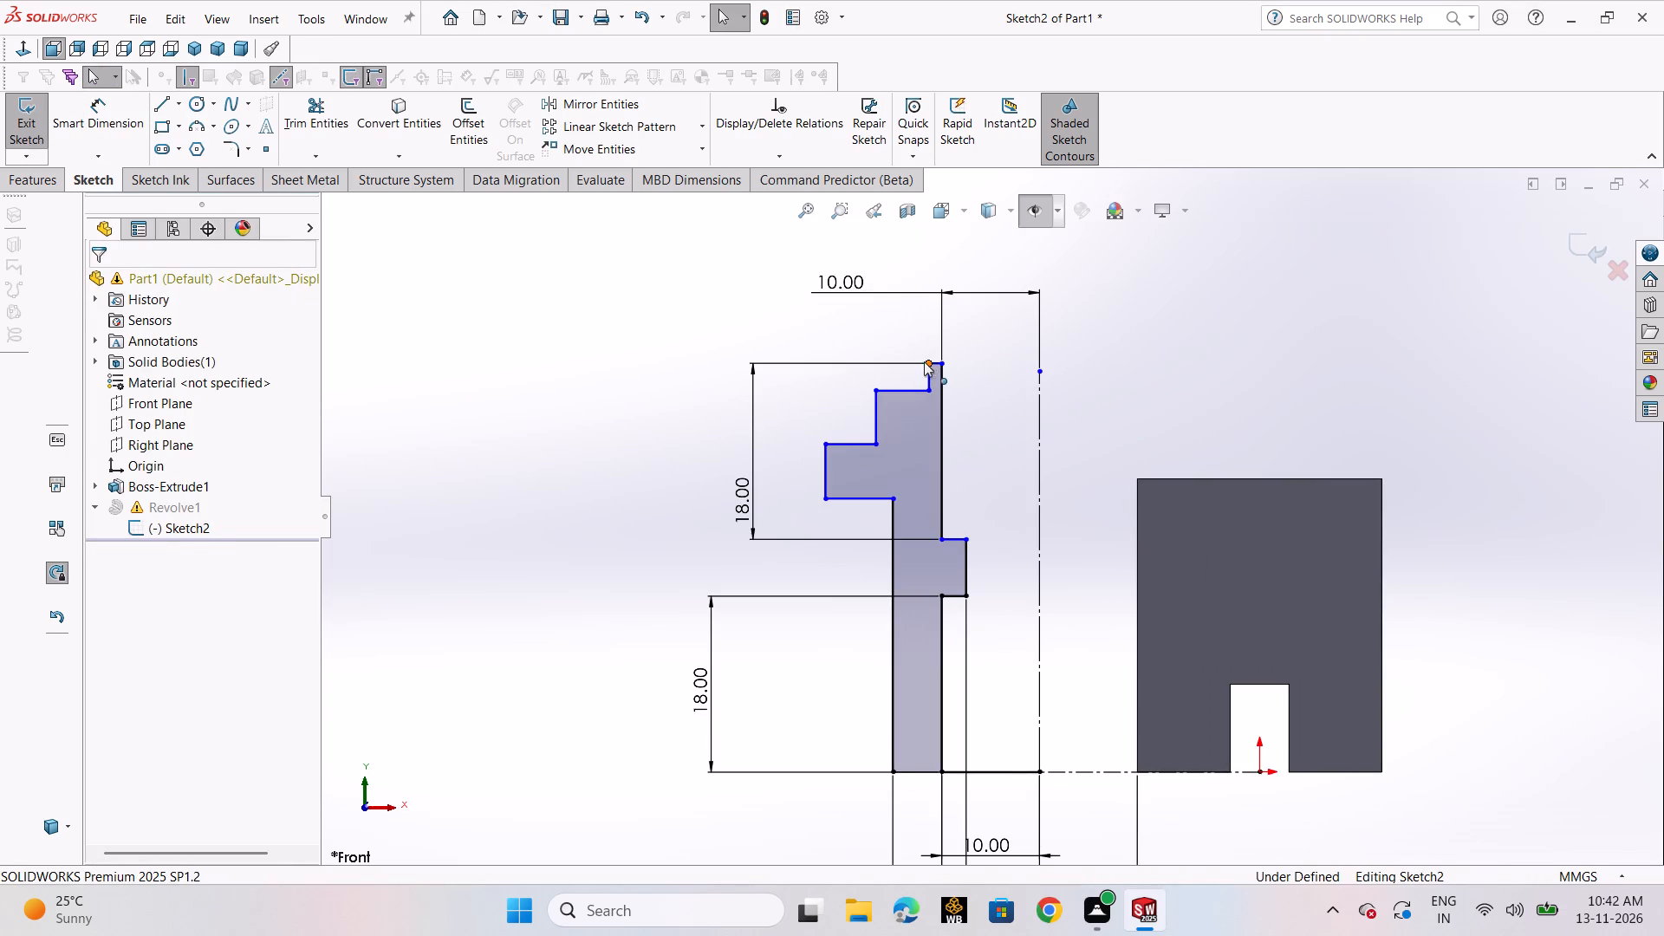
left_click_drag(924, 361, 898, 363)
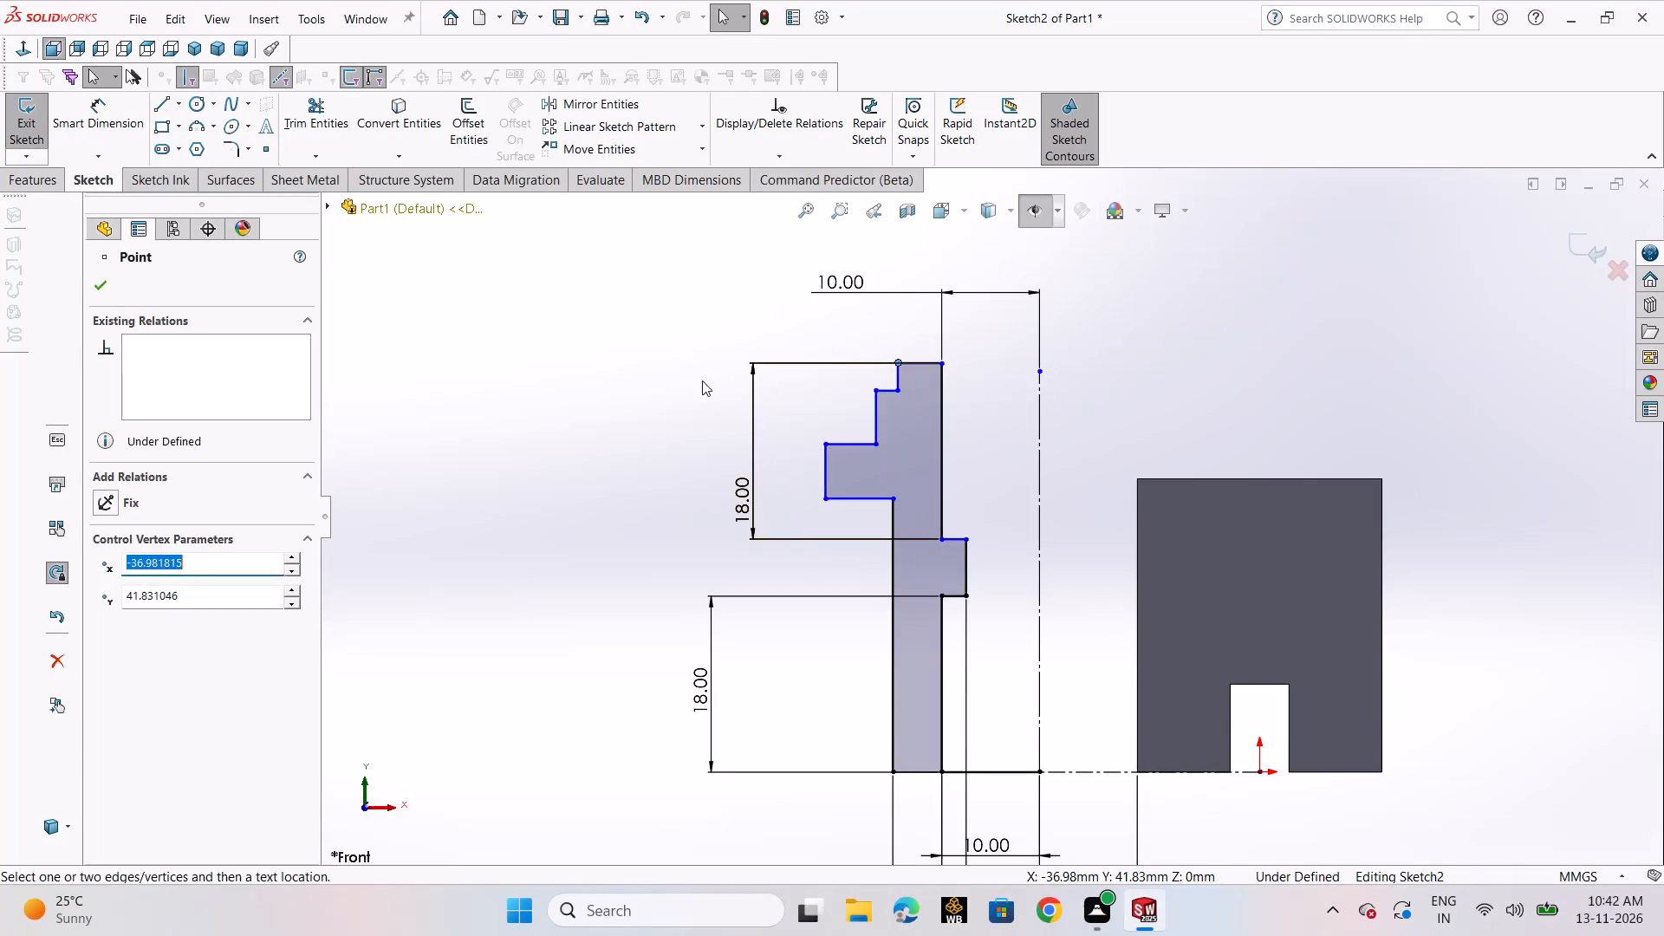
left_click(669, 380)
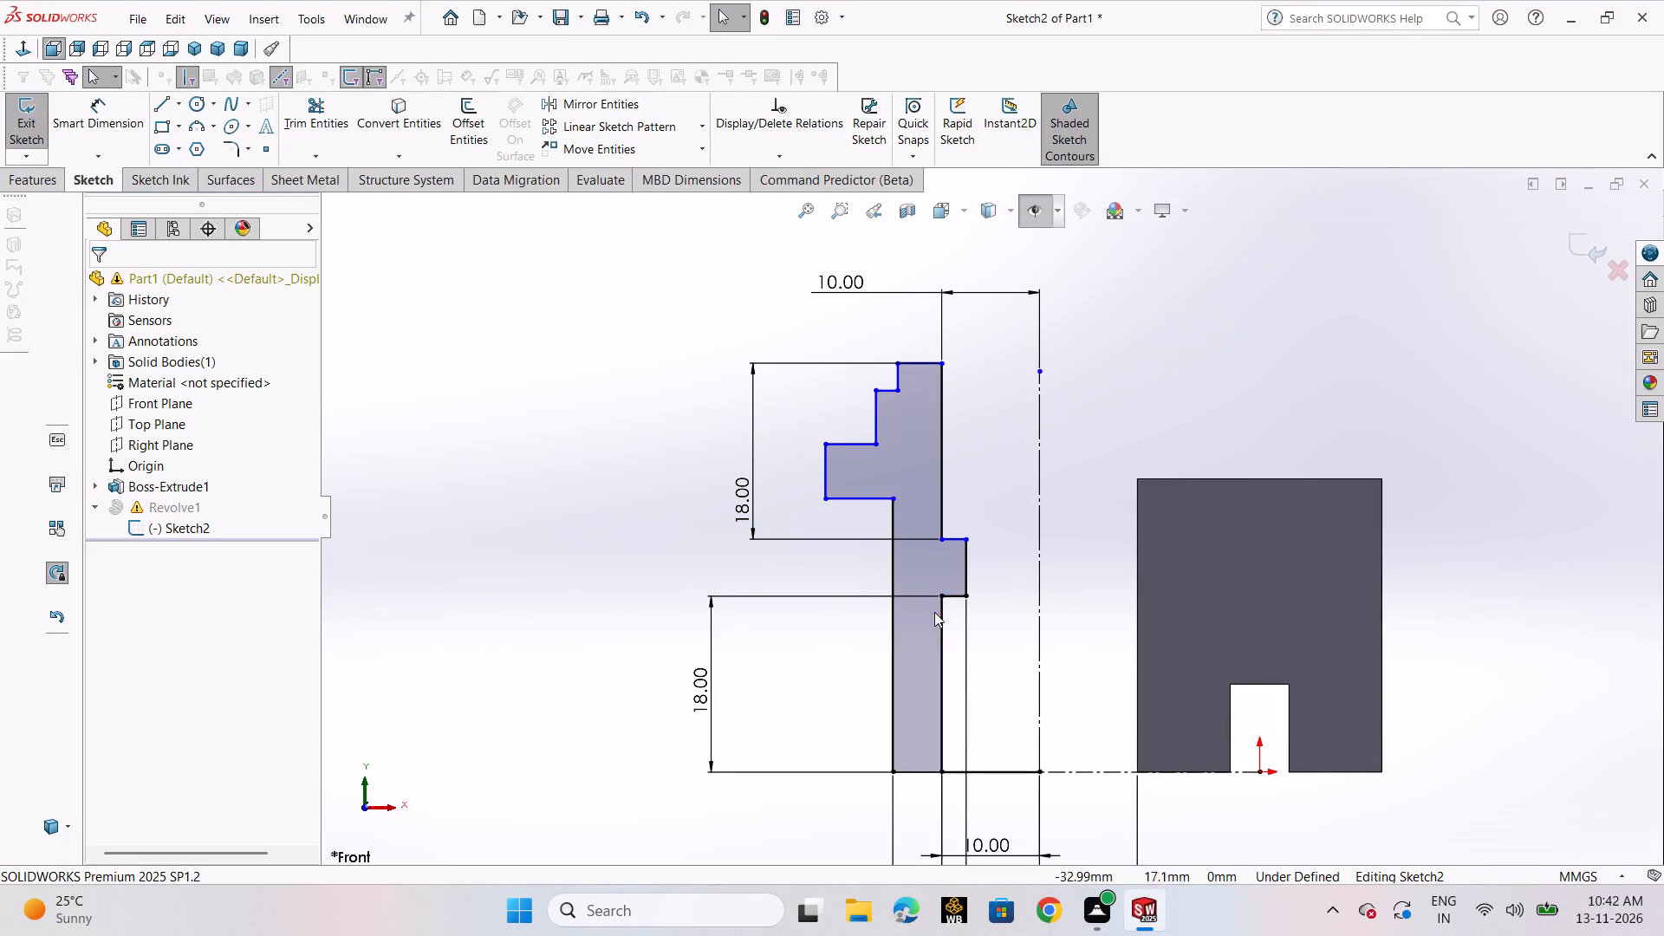
Set the wall's bottom width to 8 mm.
scroll(899, 528, "up", 2)
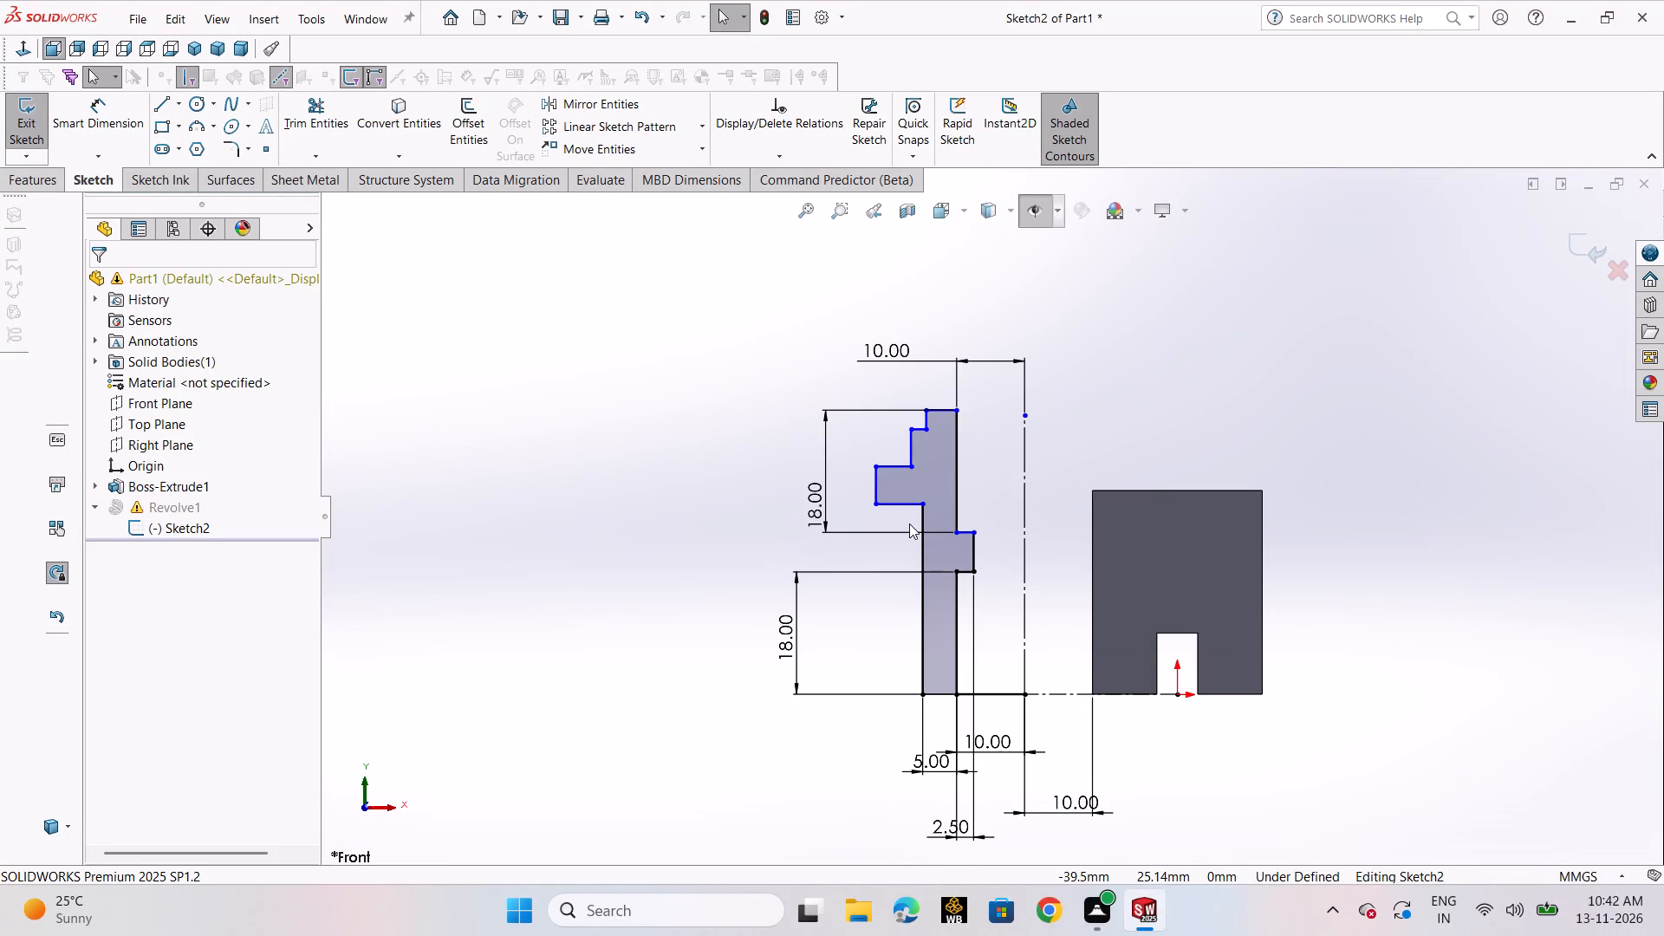
double_click(929, 764)
key("7")
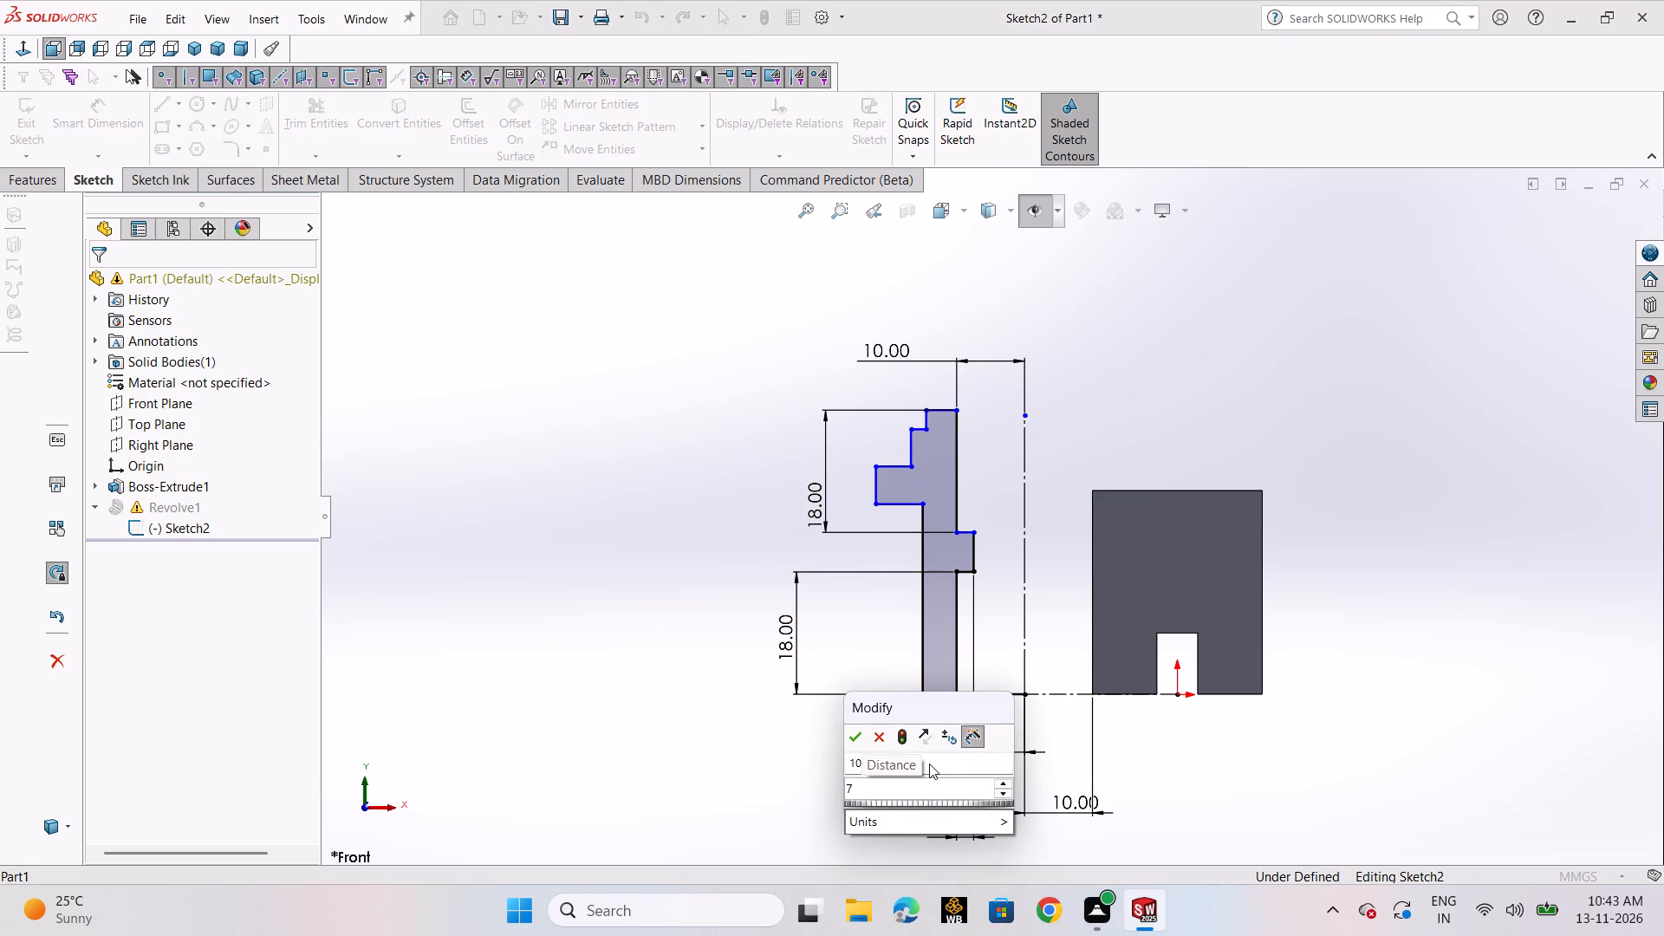
key("BackSpace")
key("8")
key("Return")
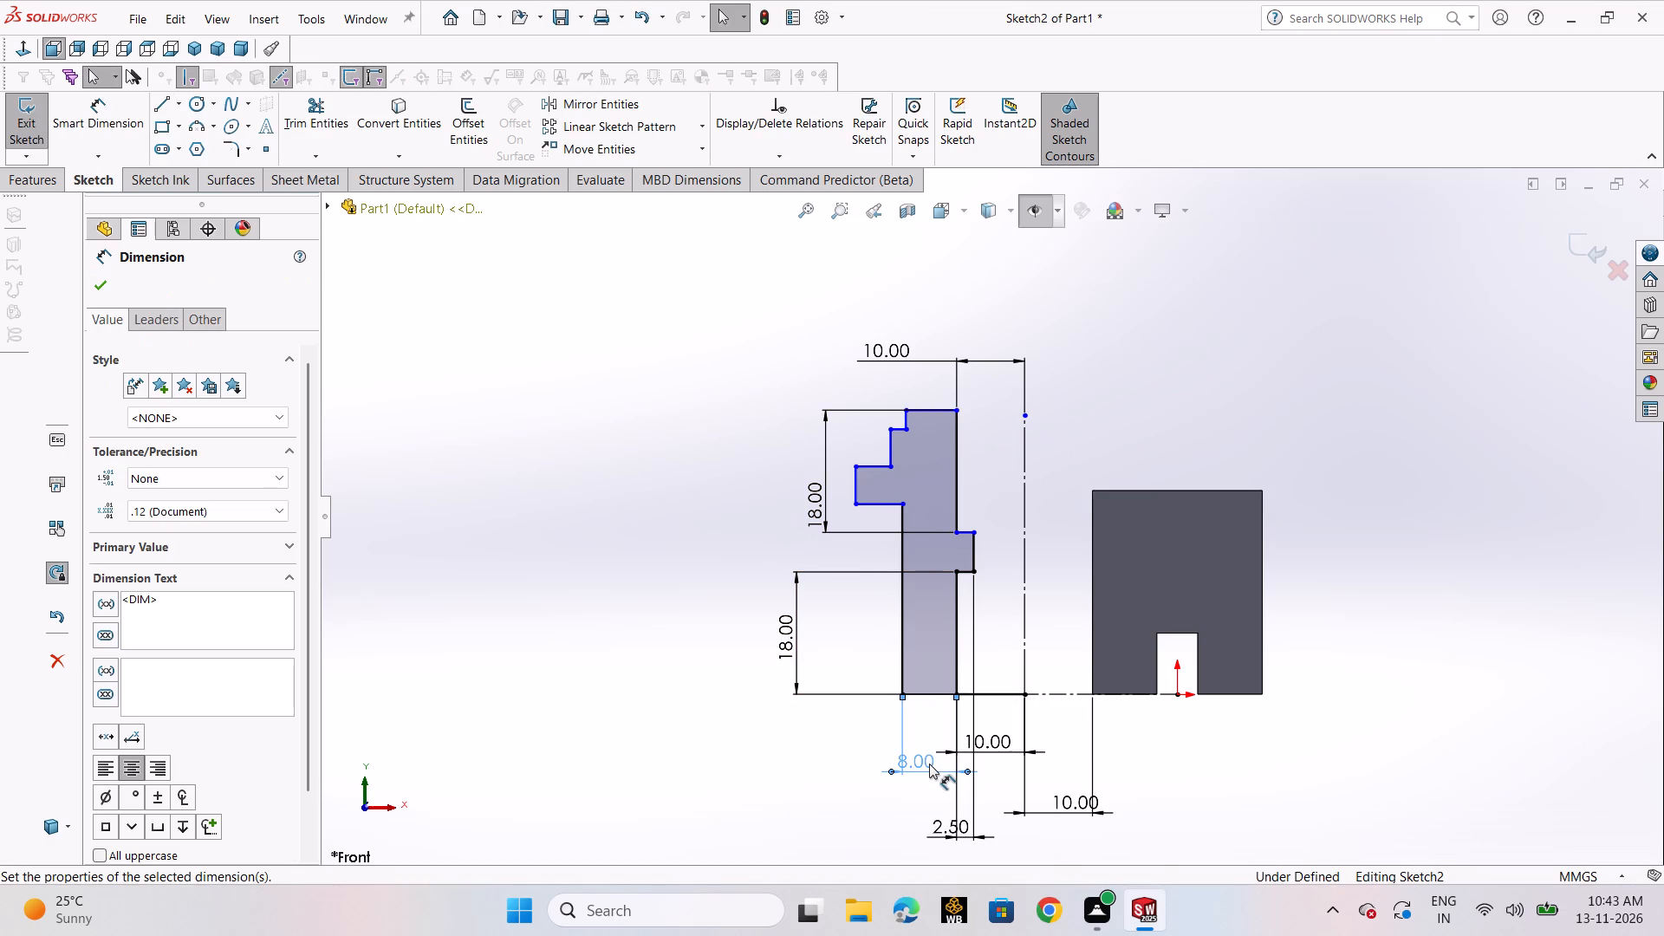
left_click(95, 278)
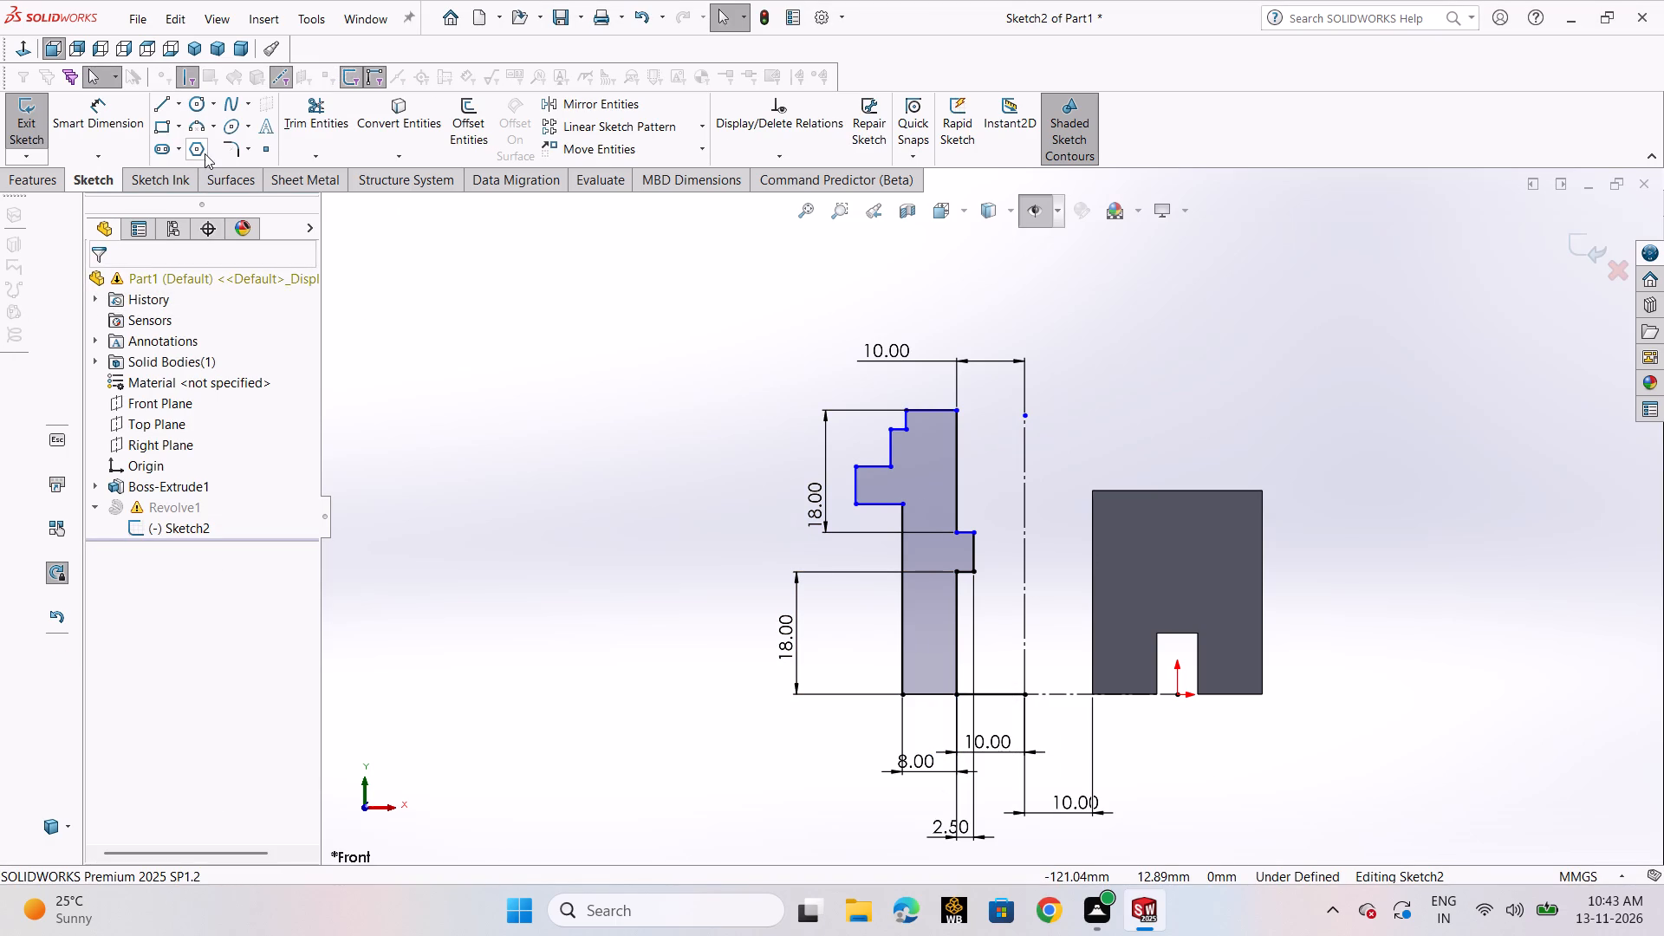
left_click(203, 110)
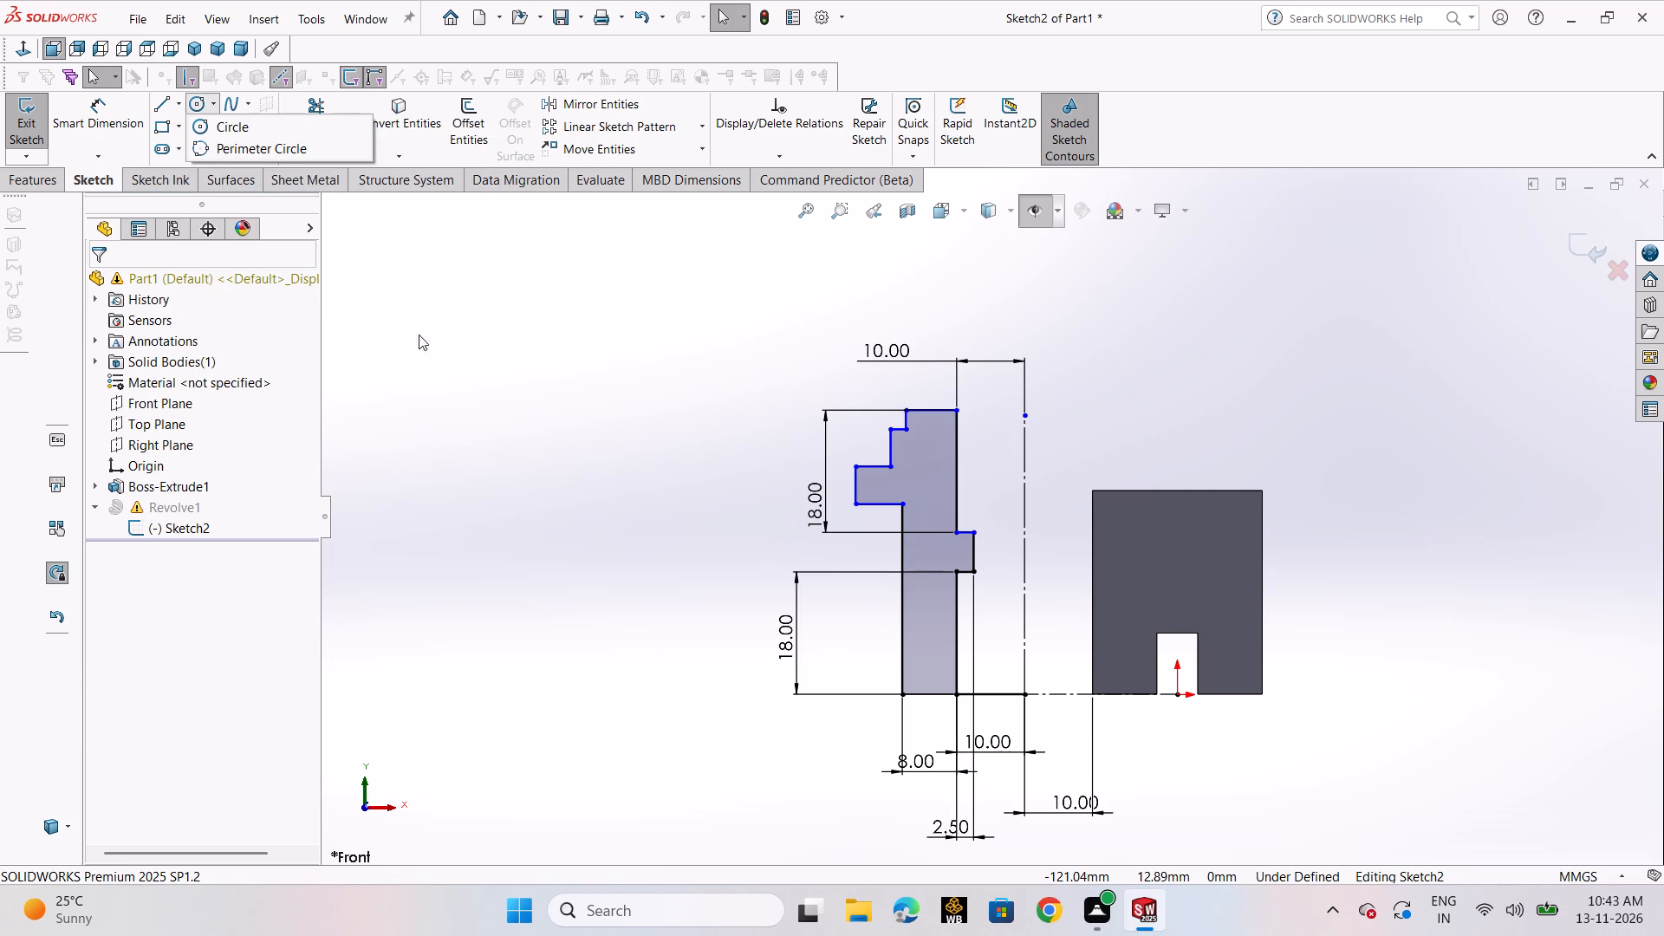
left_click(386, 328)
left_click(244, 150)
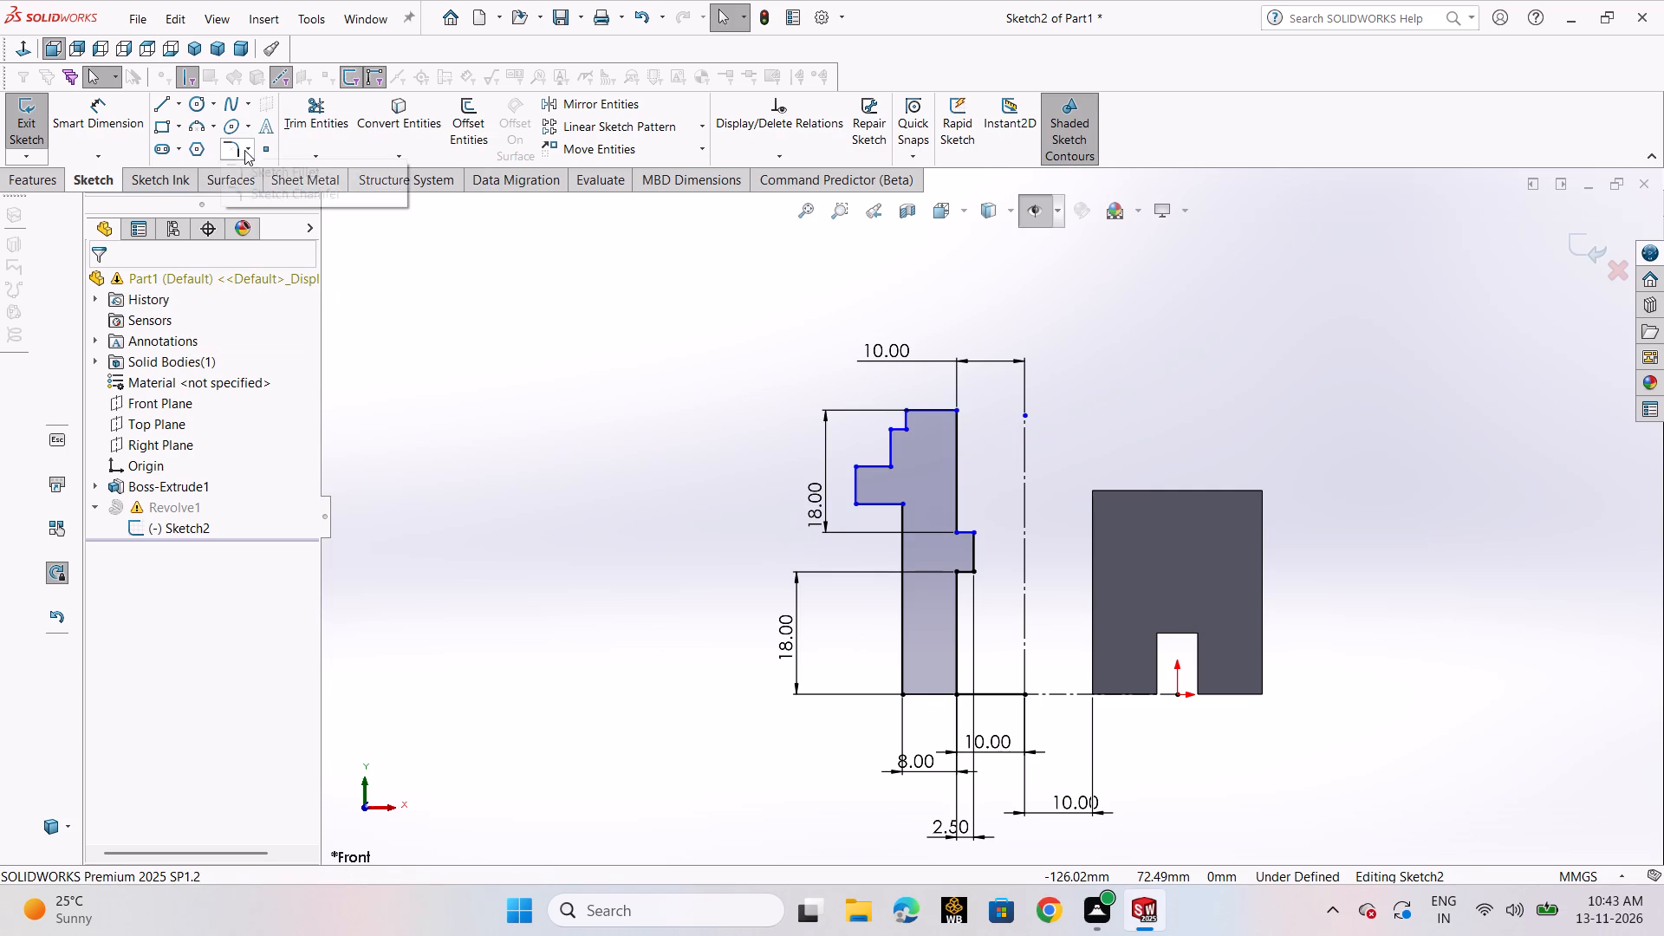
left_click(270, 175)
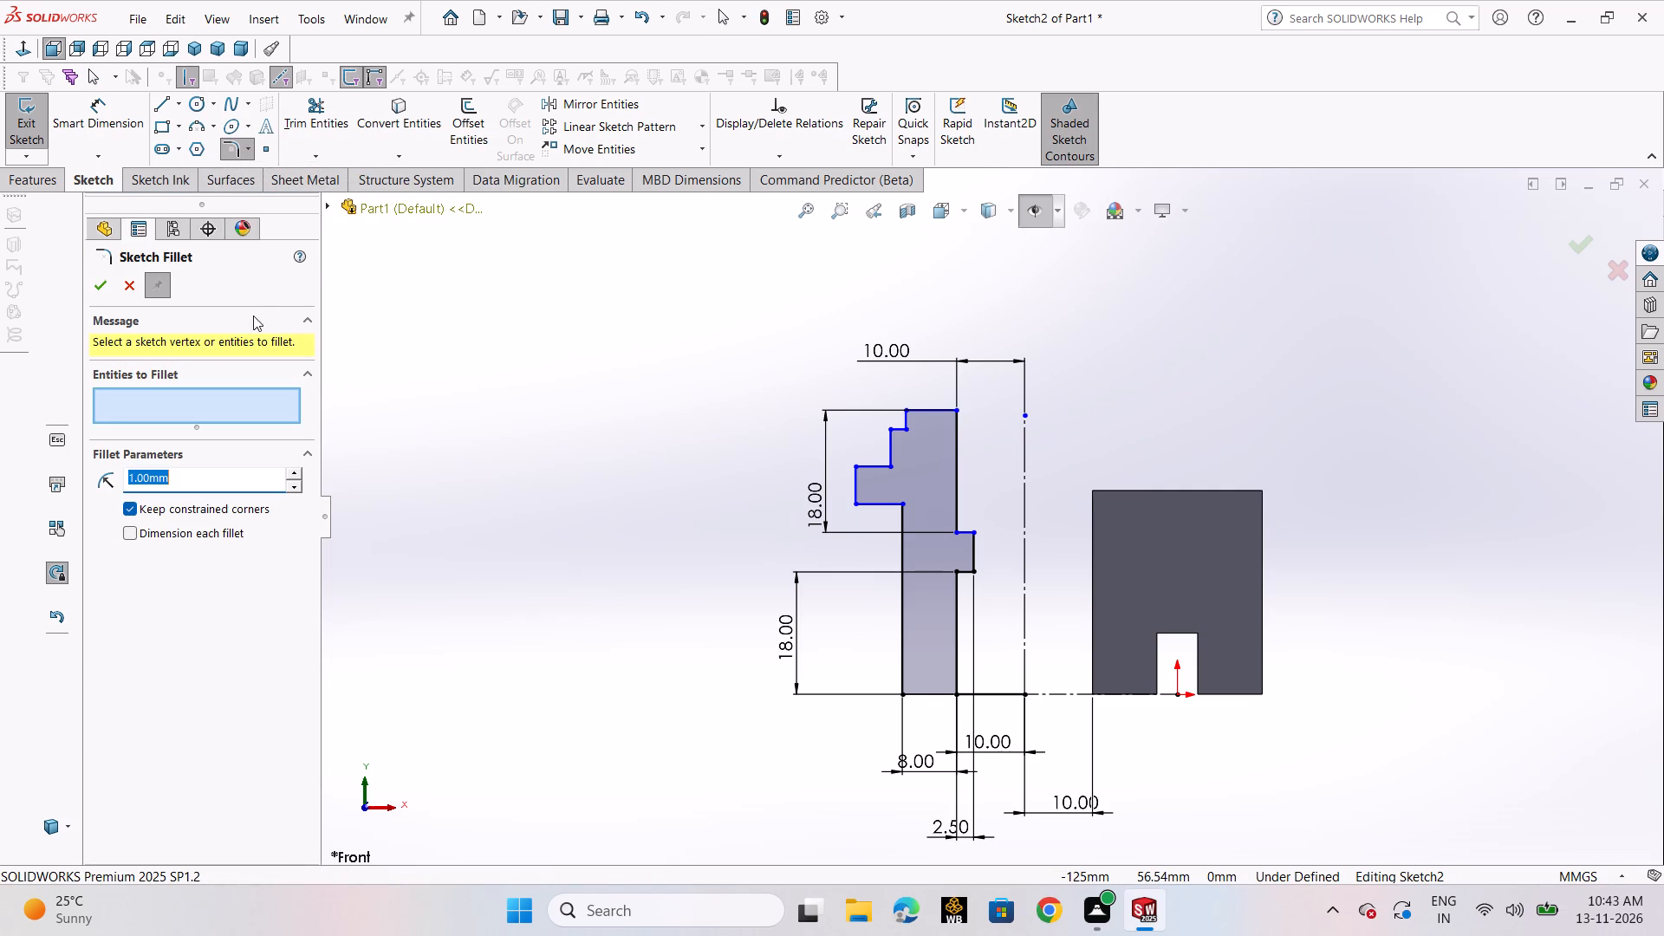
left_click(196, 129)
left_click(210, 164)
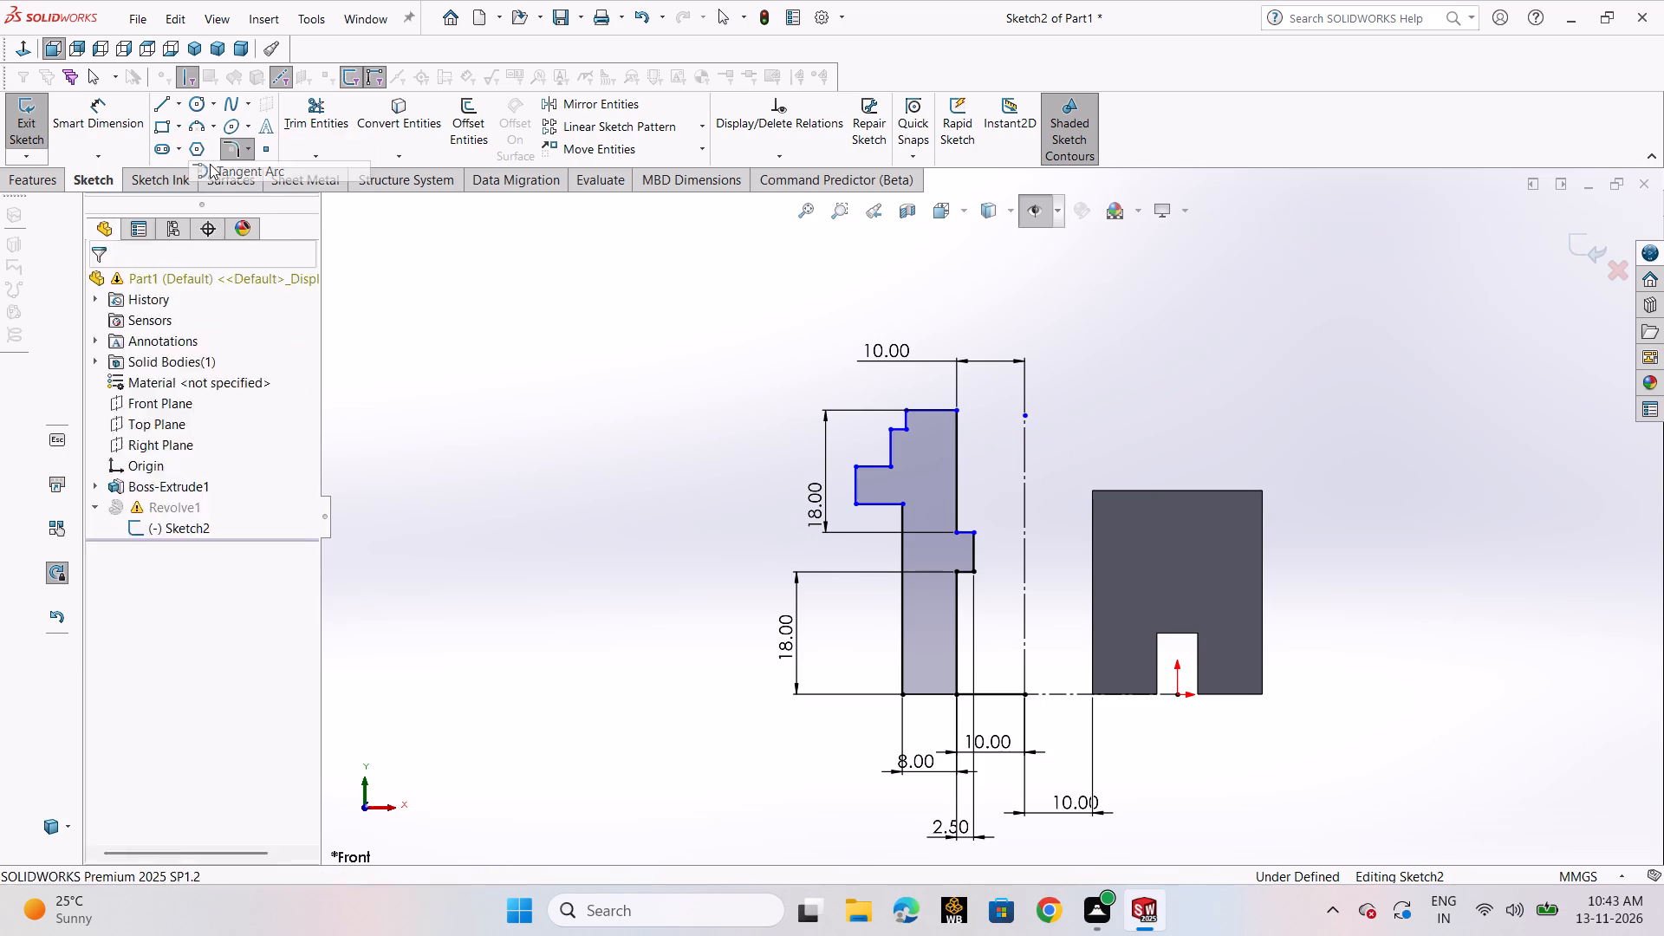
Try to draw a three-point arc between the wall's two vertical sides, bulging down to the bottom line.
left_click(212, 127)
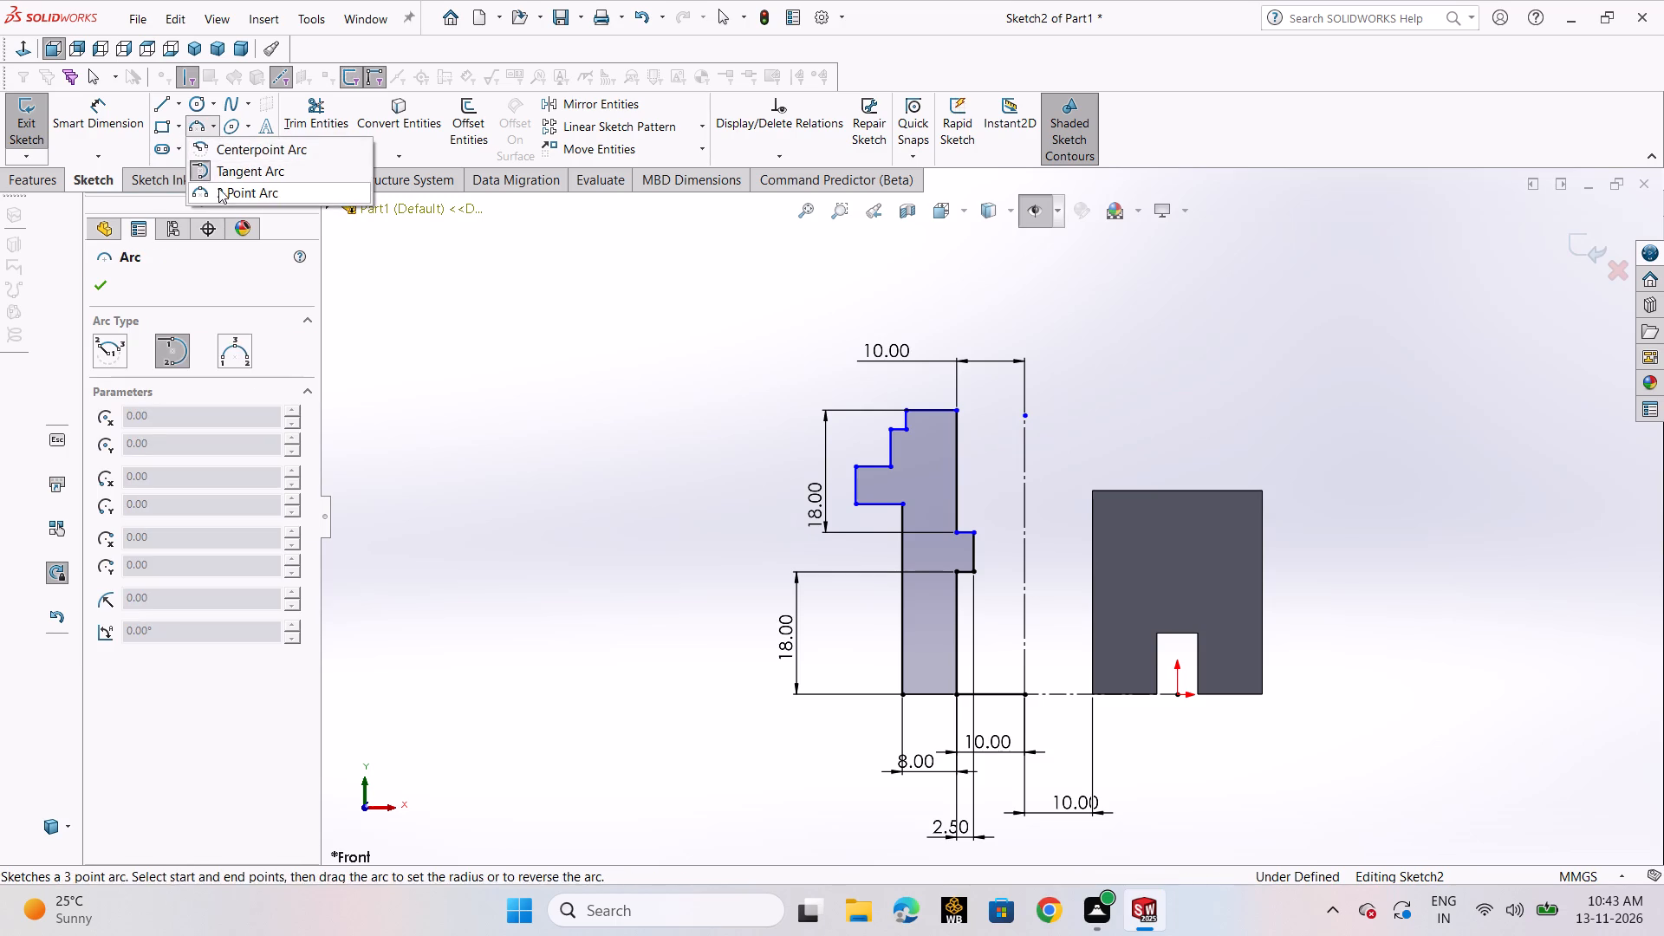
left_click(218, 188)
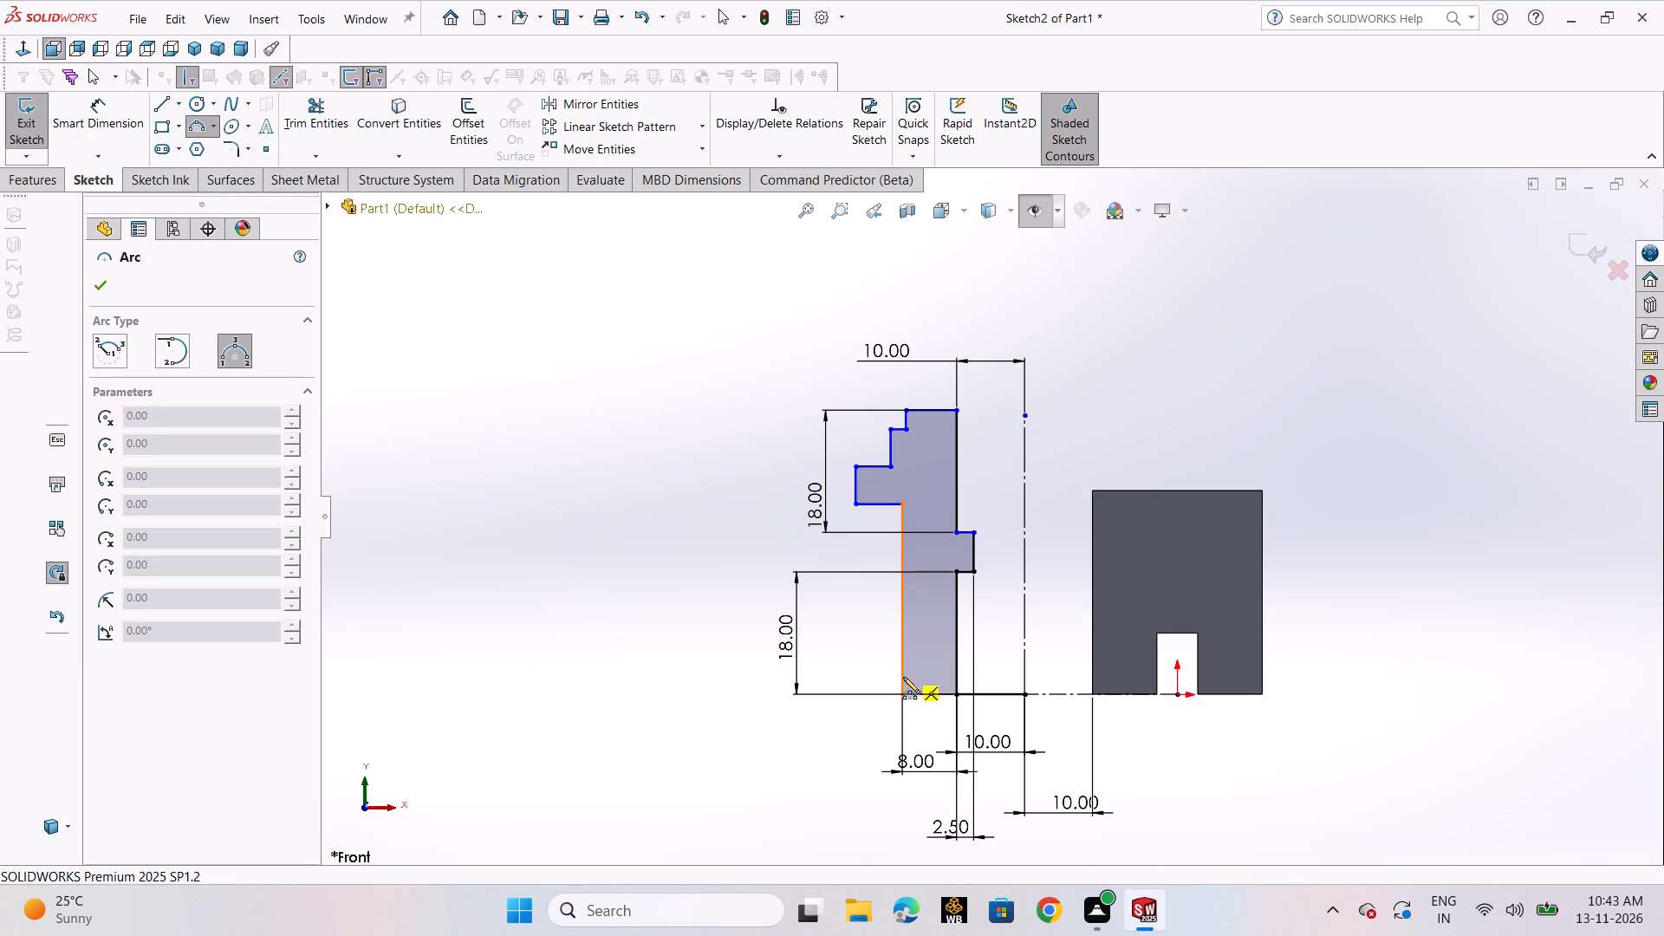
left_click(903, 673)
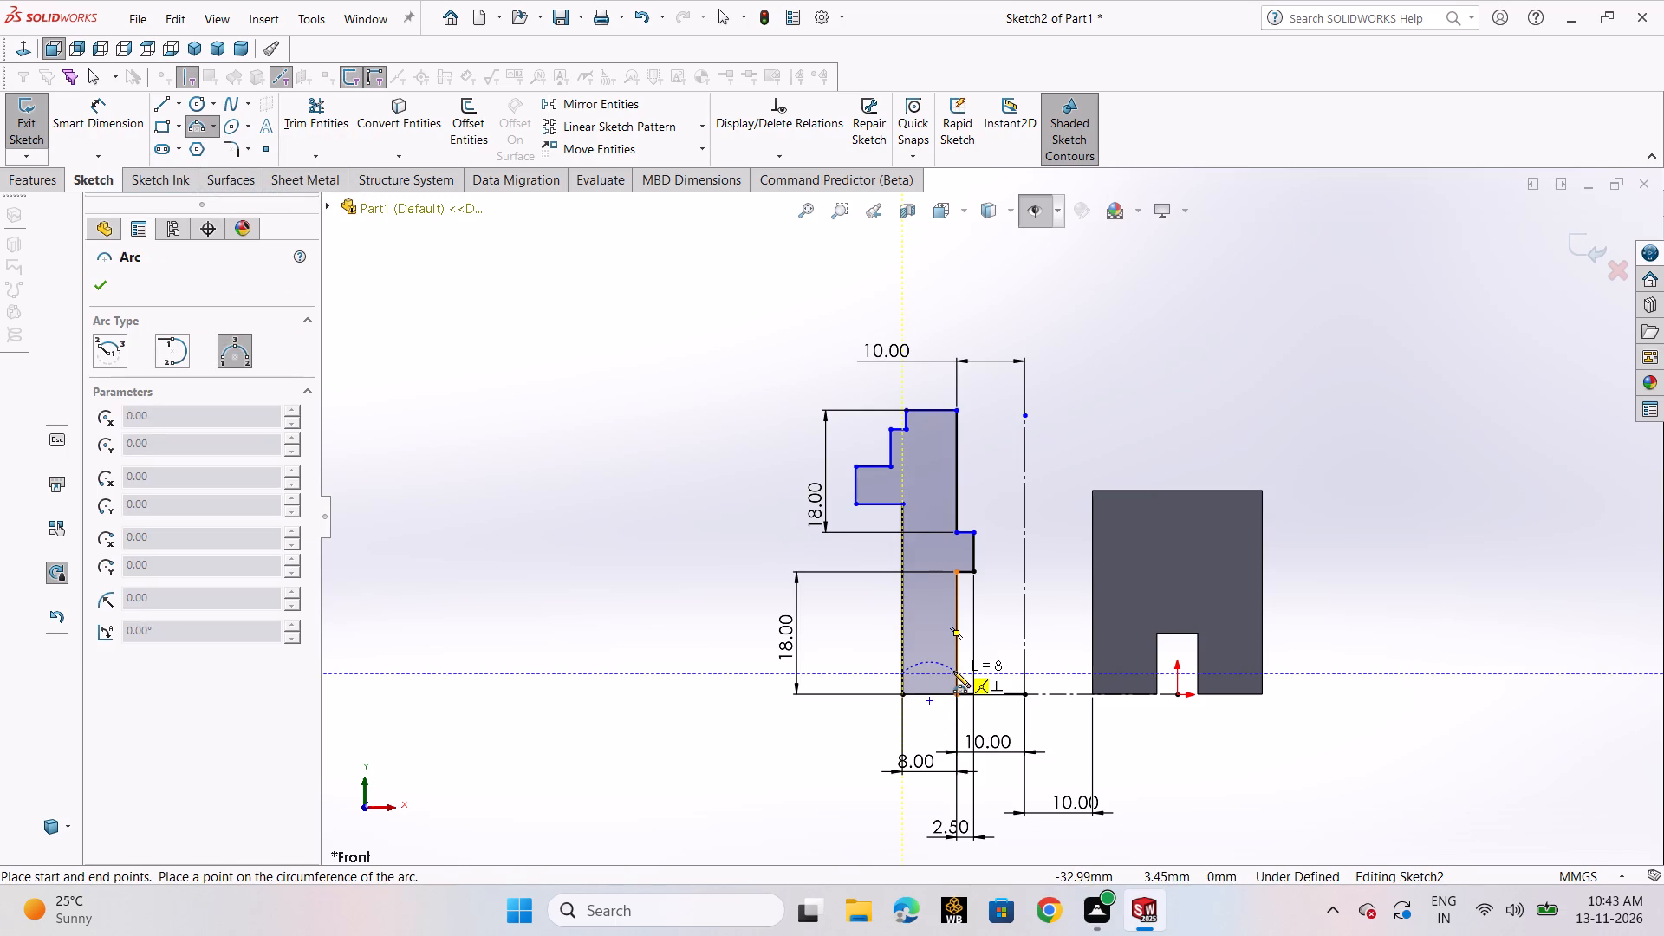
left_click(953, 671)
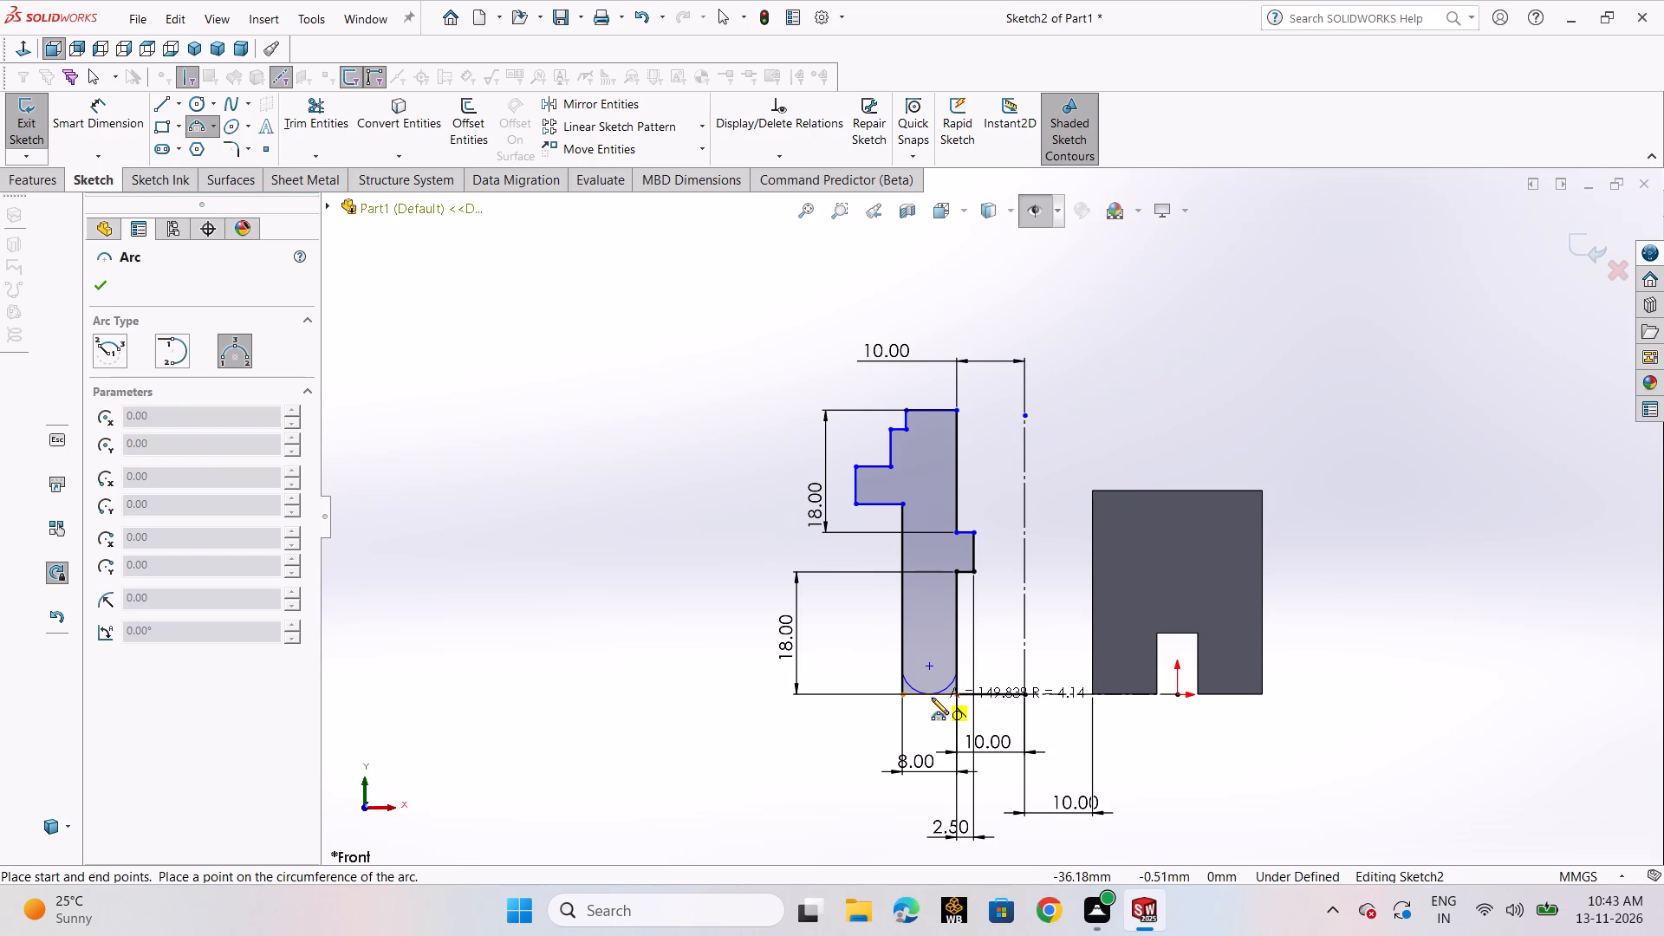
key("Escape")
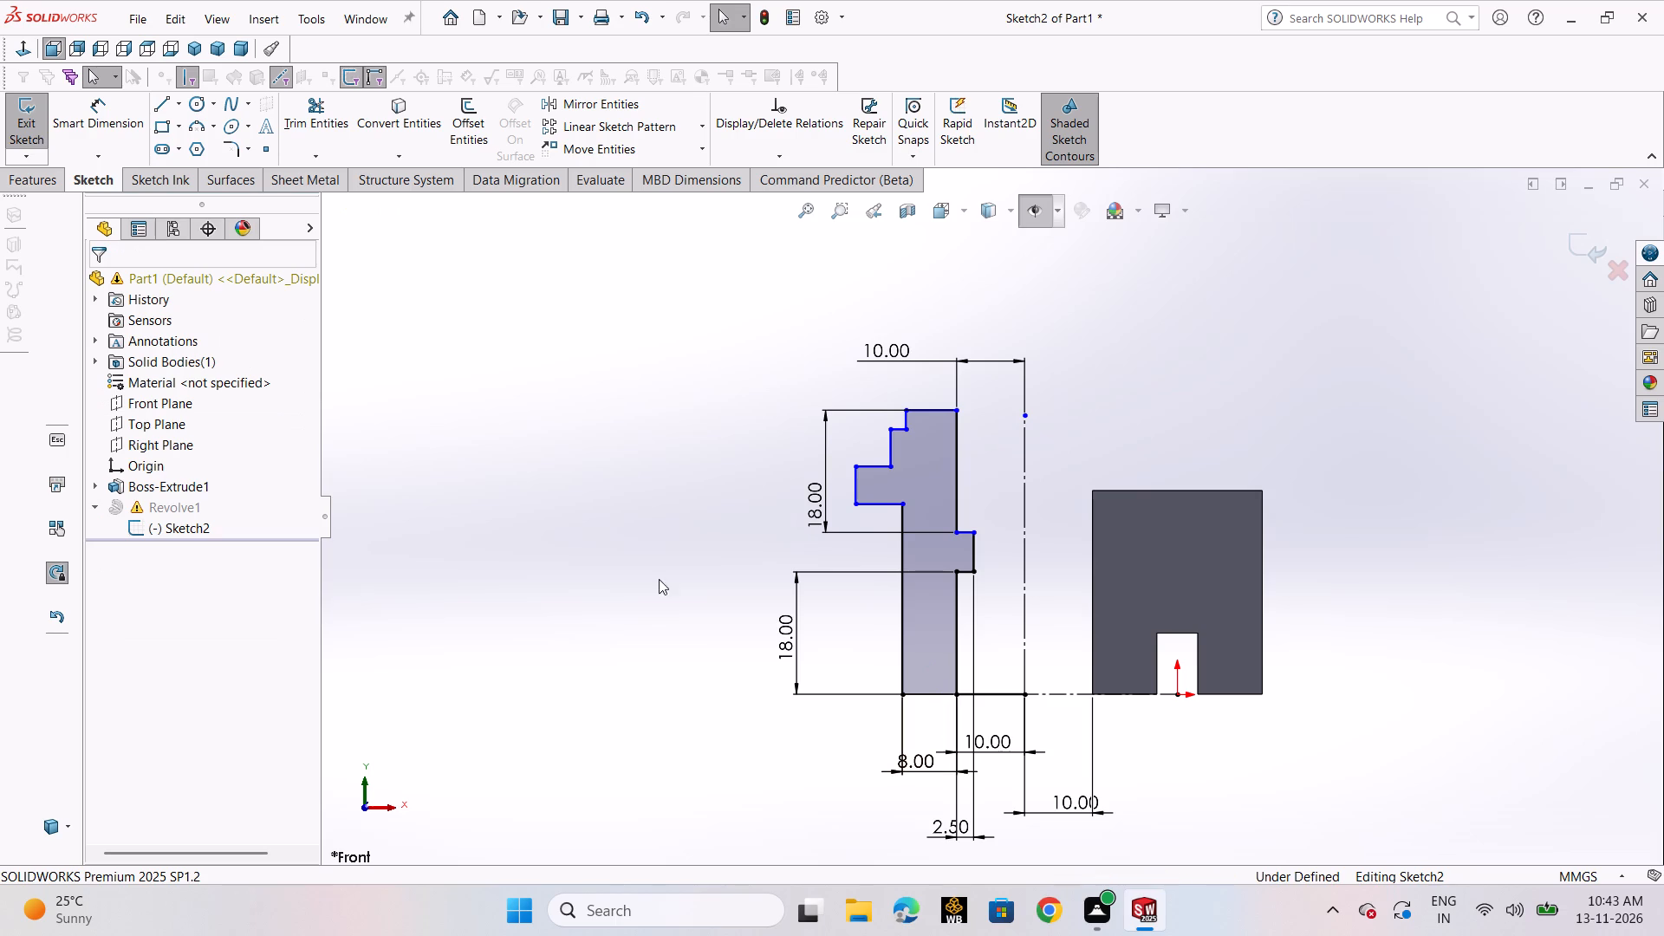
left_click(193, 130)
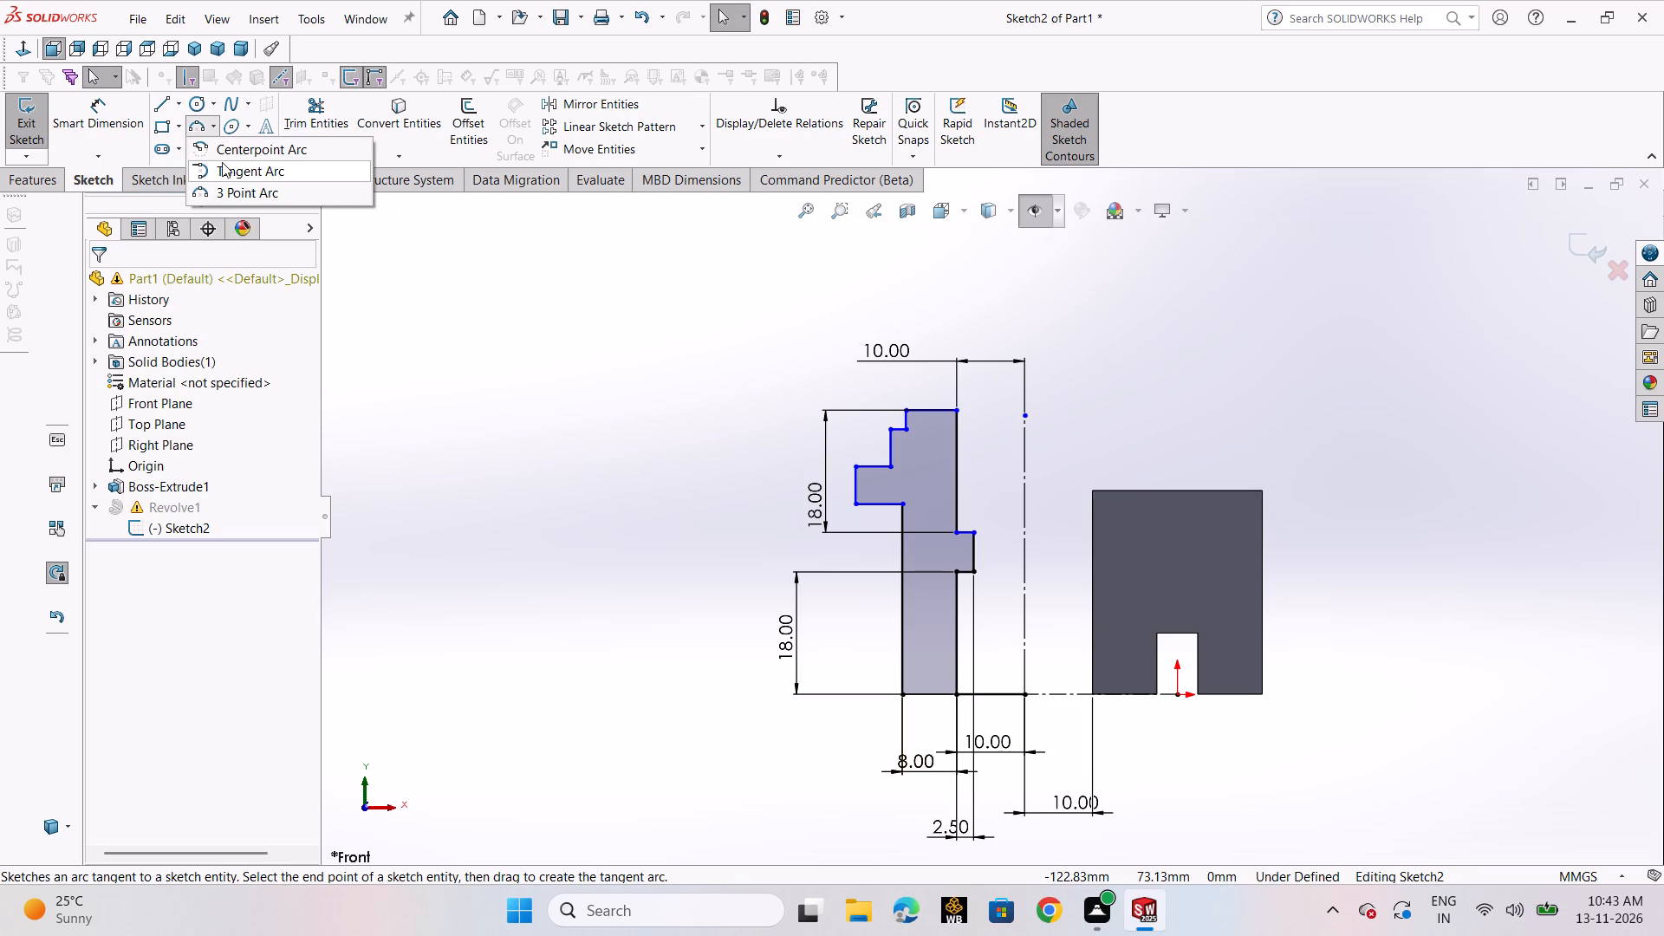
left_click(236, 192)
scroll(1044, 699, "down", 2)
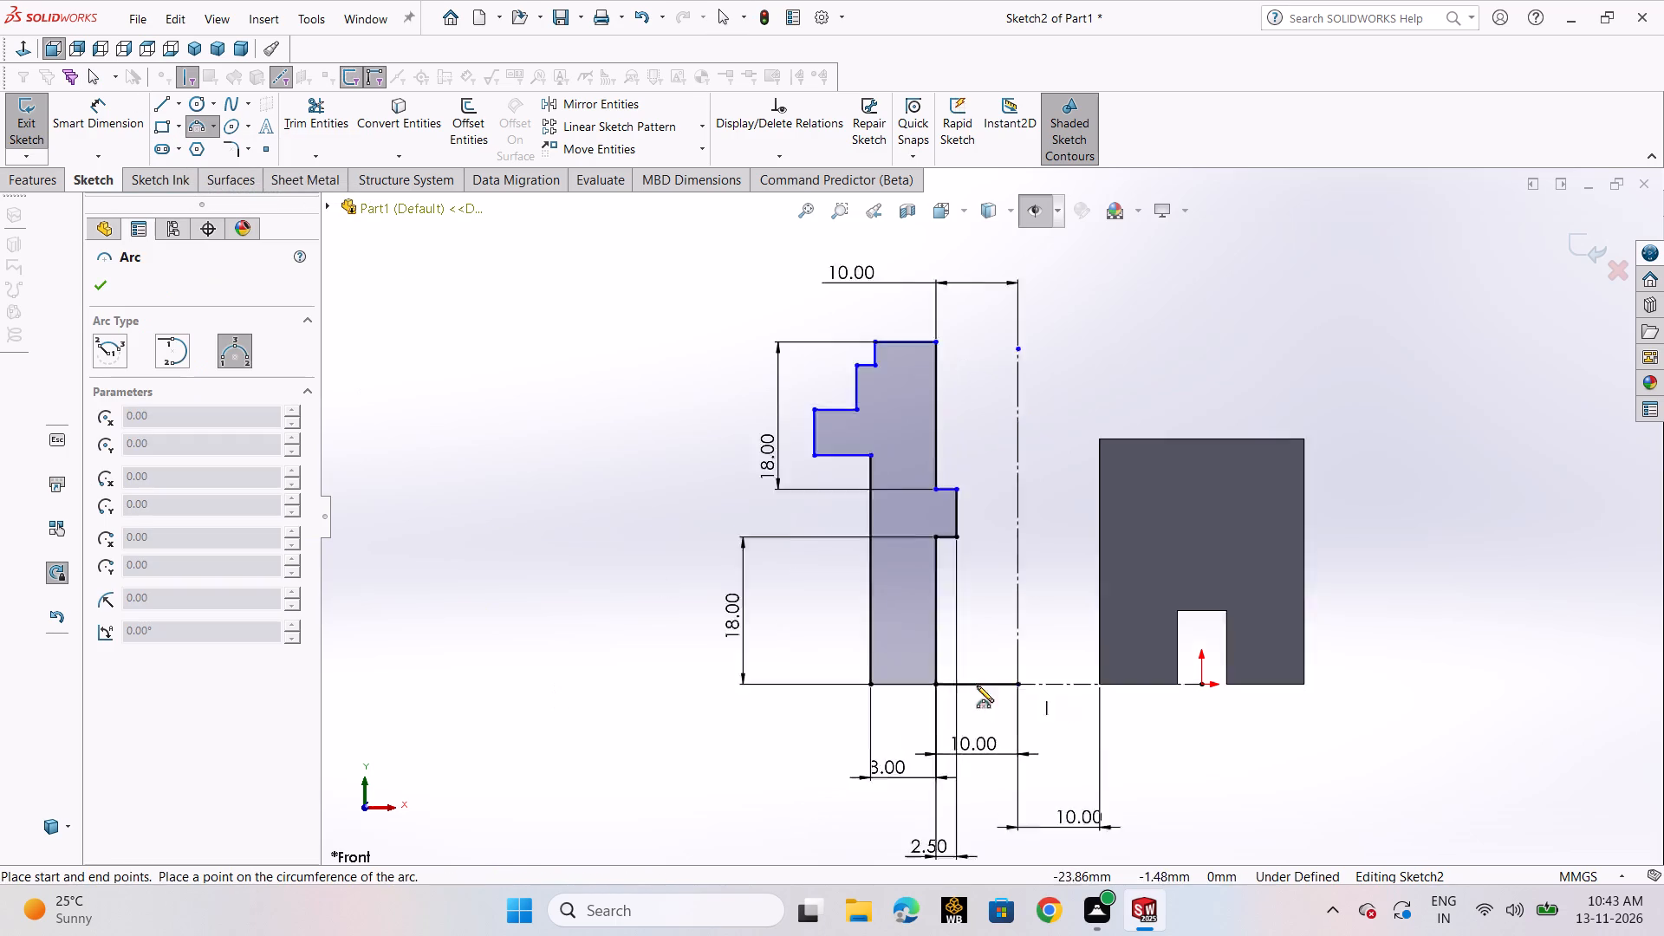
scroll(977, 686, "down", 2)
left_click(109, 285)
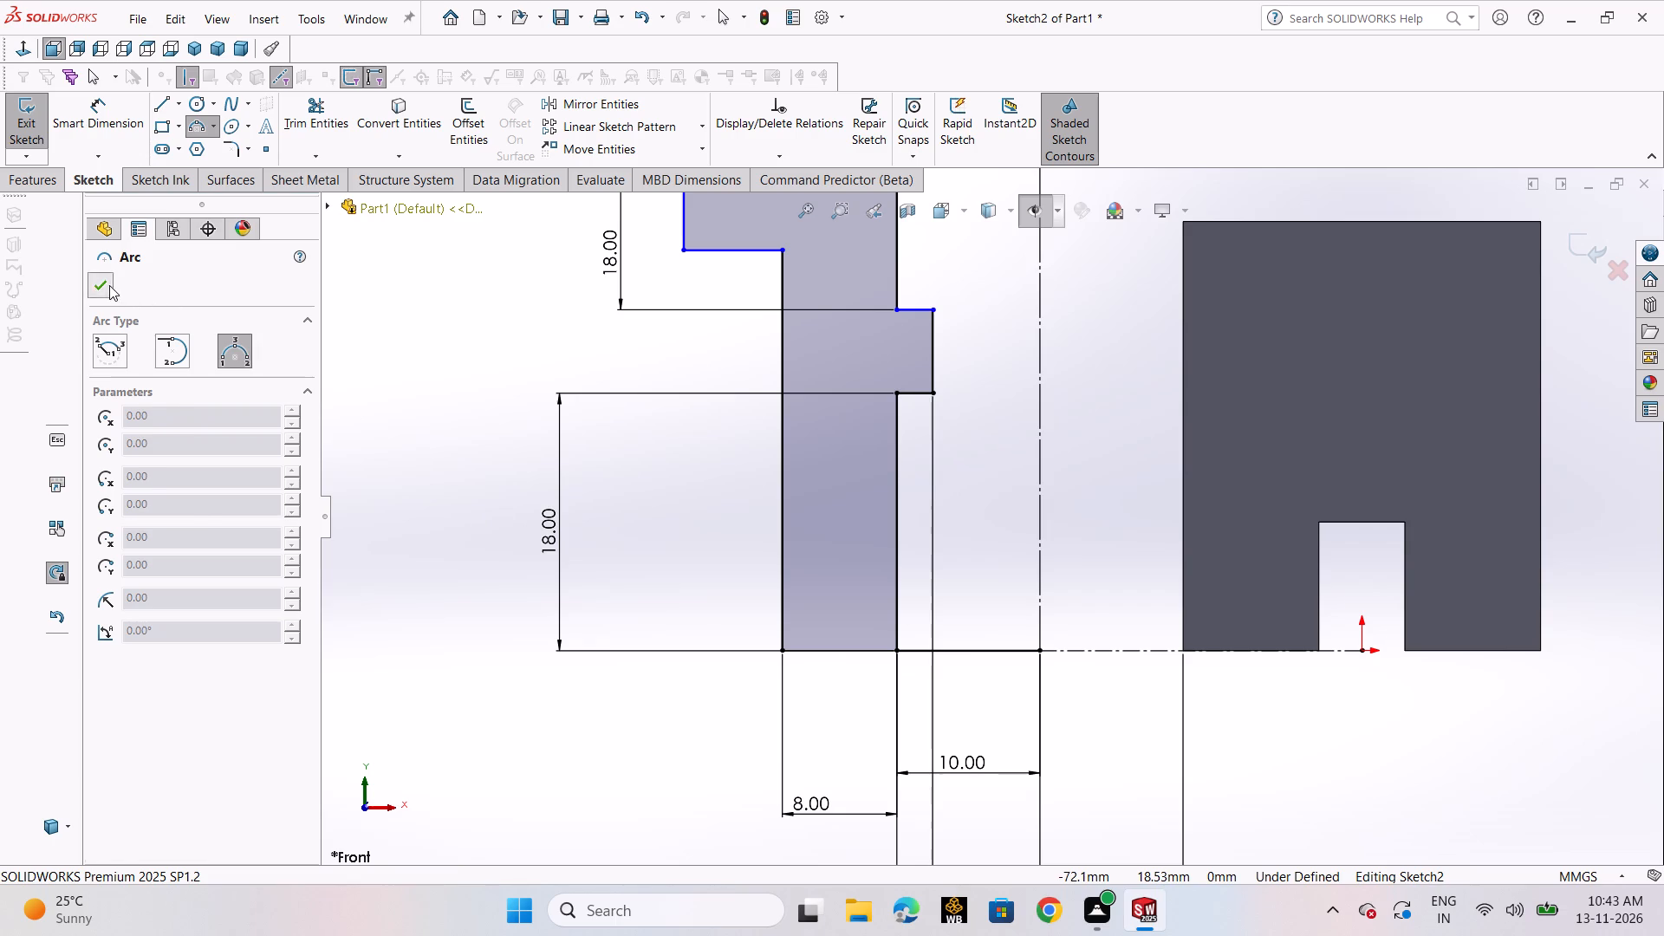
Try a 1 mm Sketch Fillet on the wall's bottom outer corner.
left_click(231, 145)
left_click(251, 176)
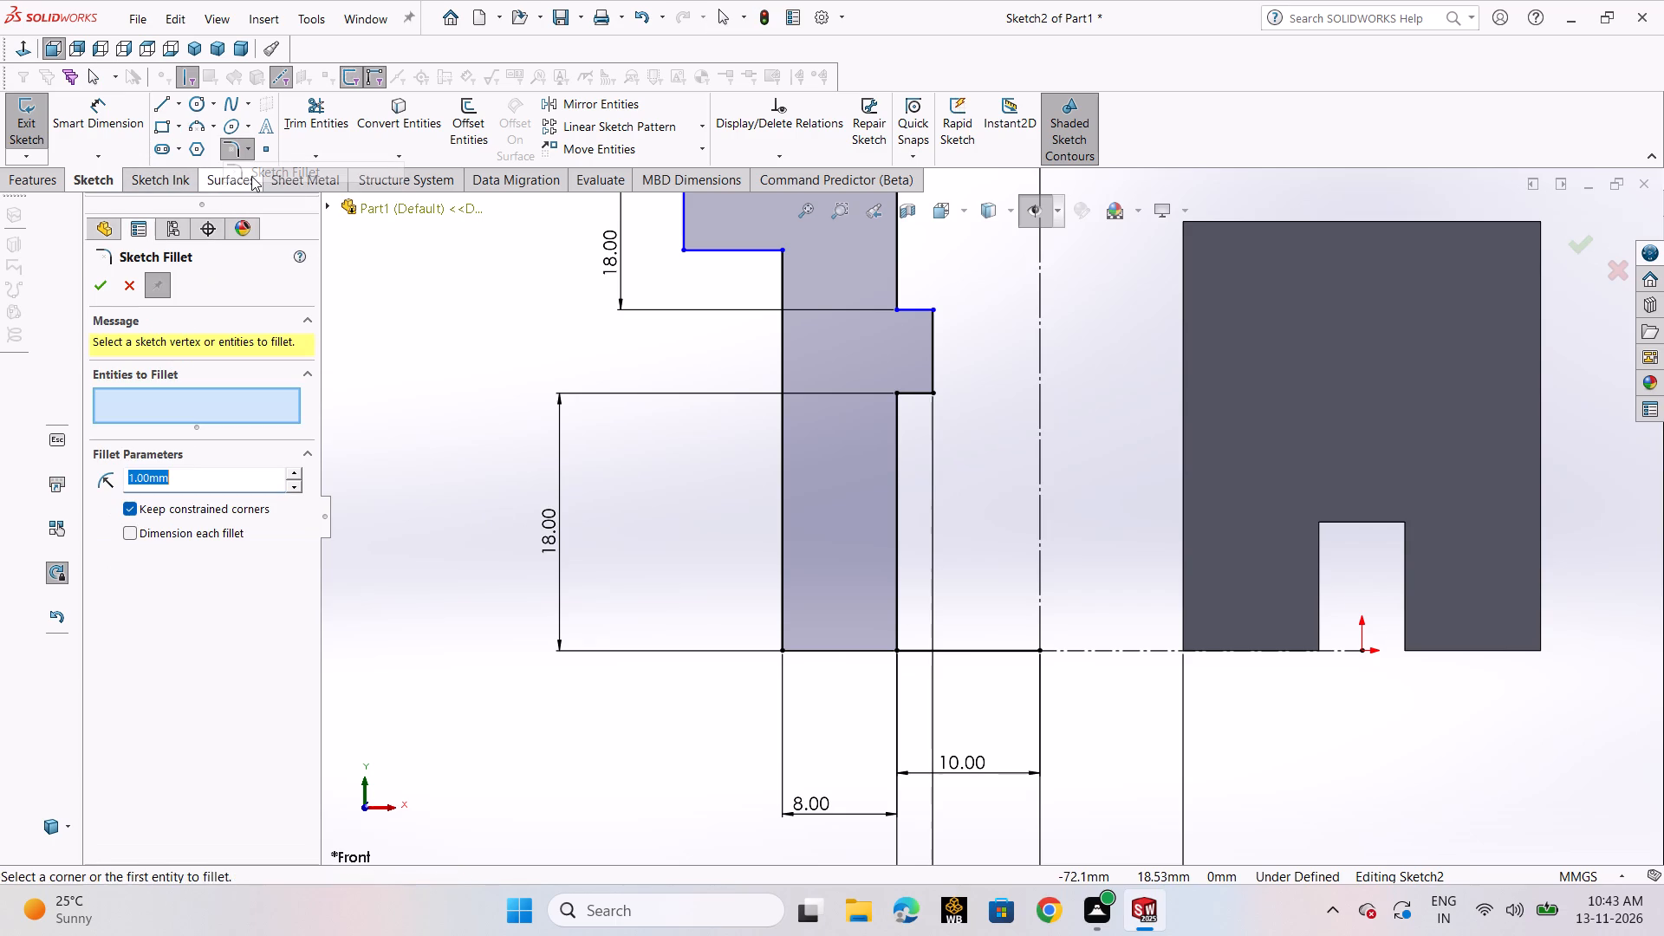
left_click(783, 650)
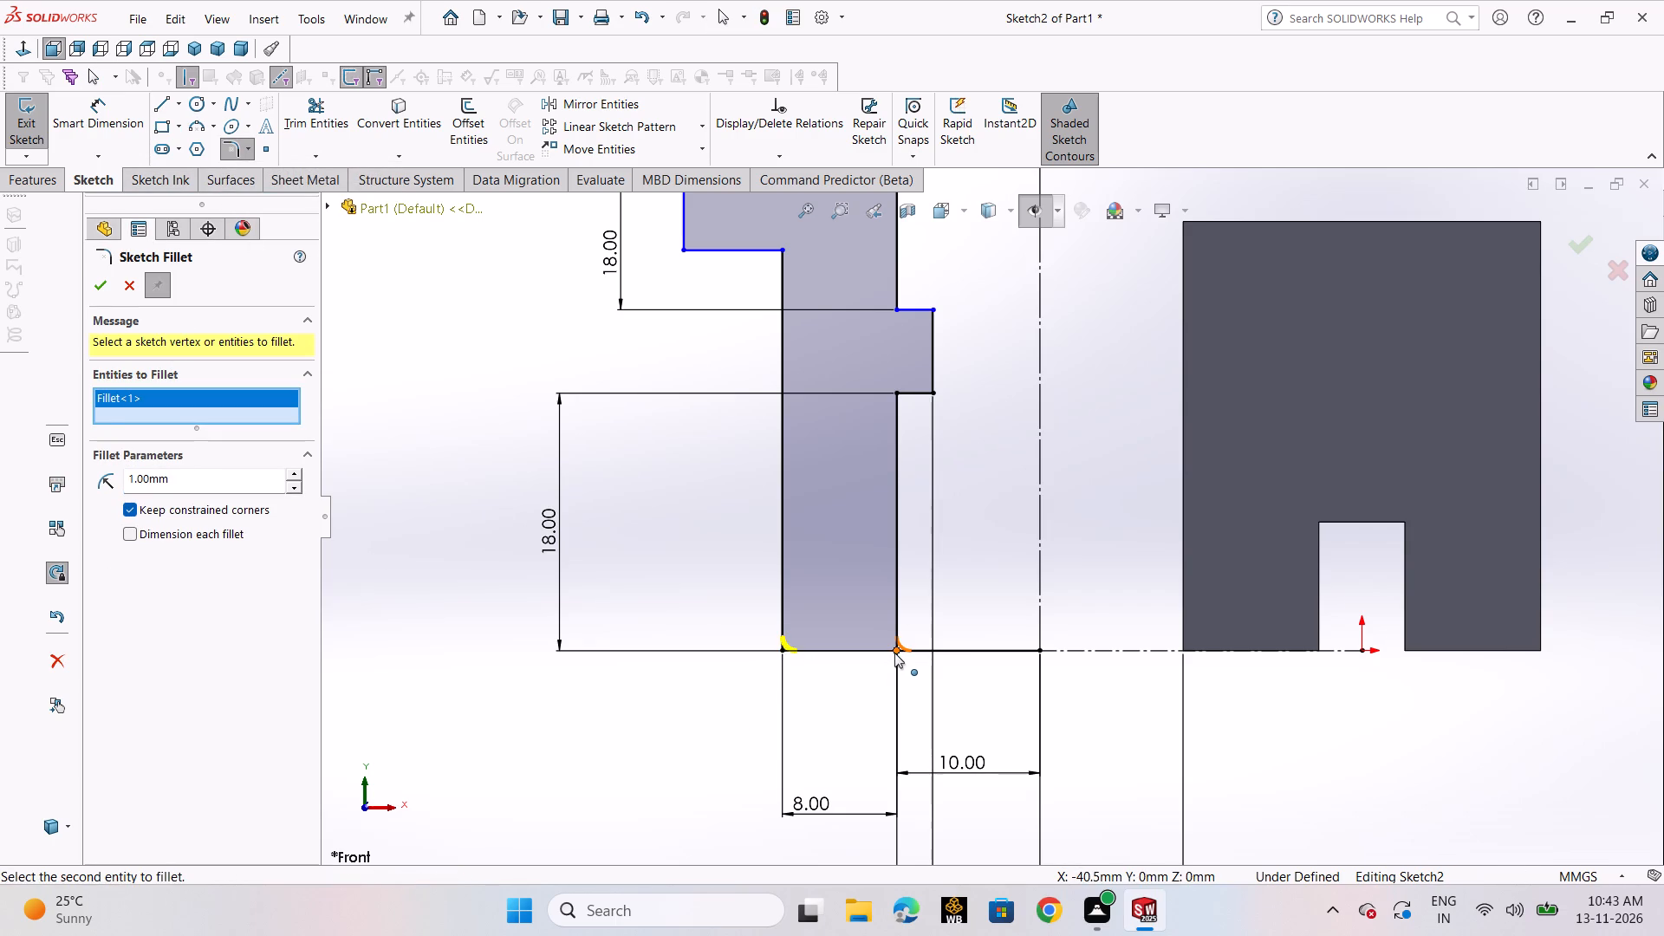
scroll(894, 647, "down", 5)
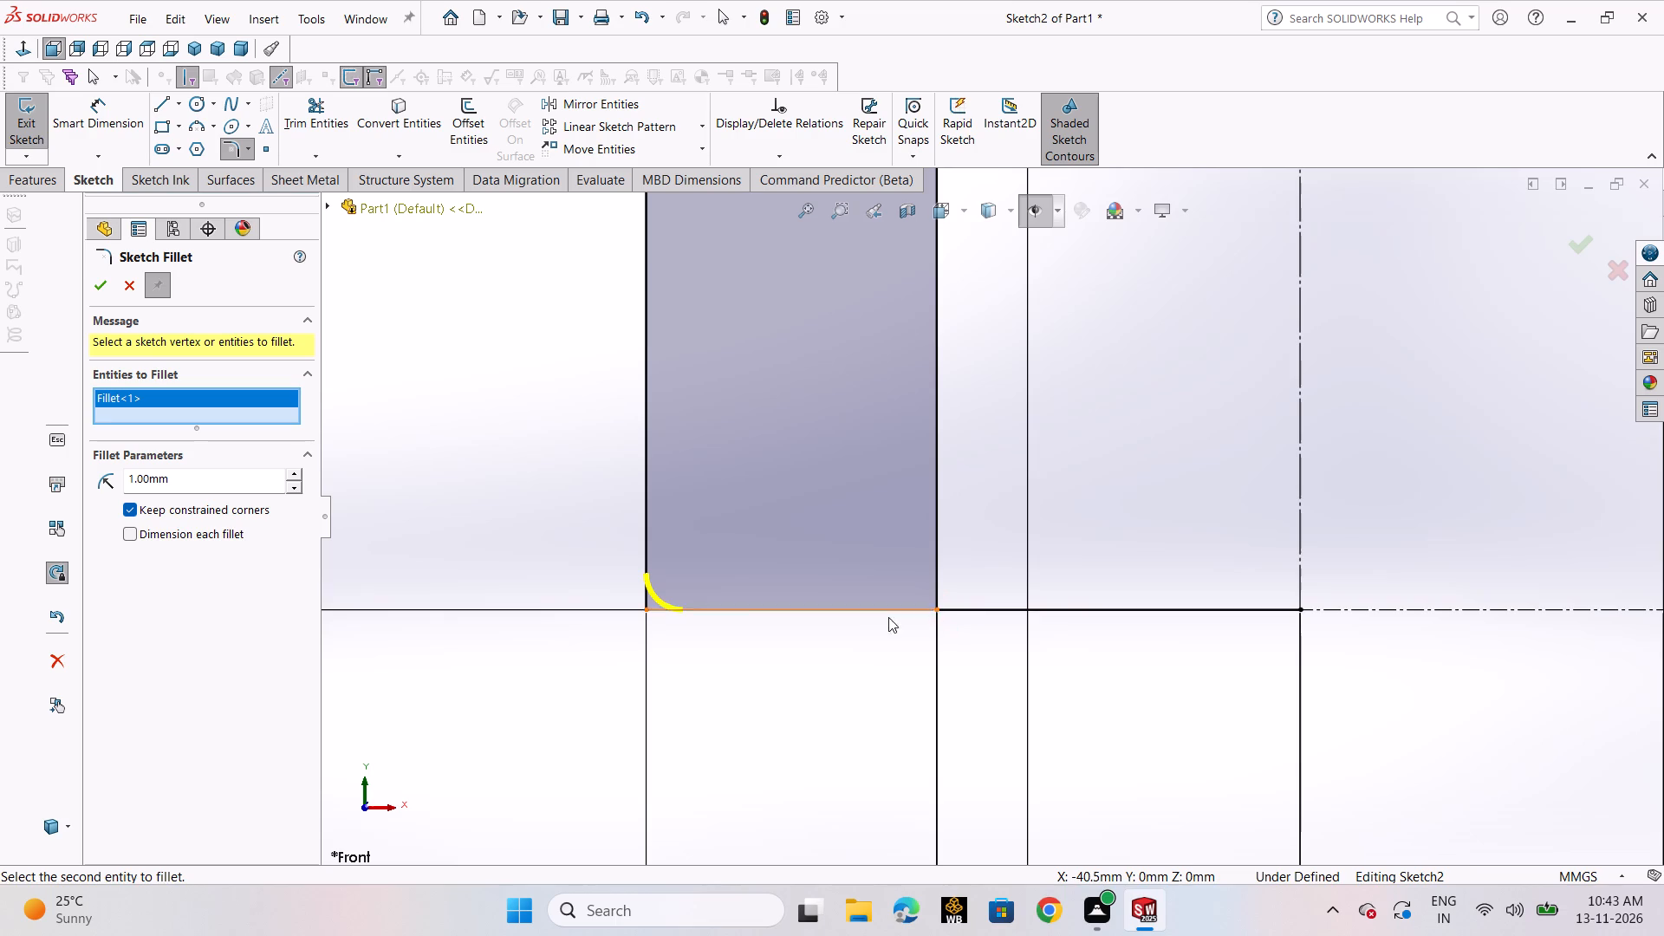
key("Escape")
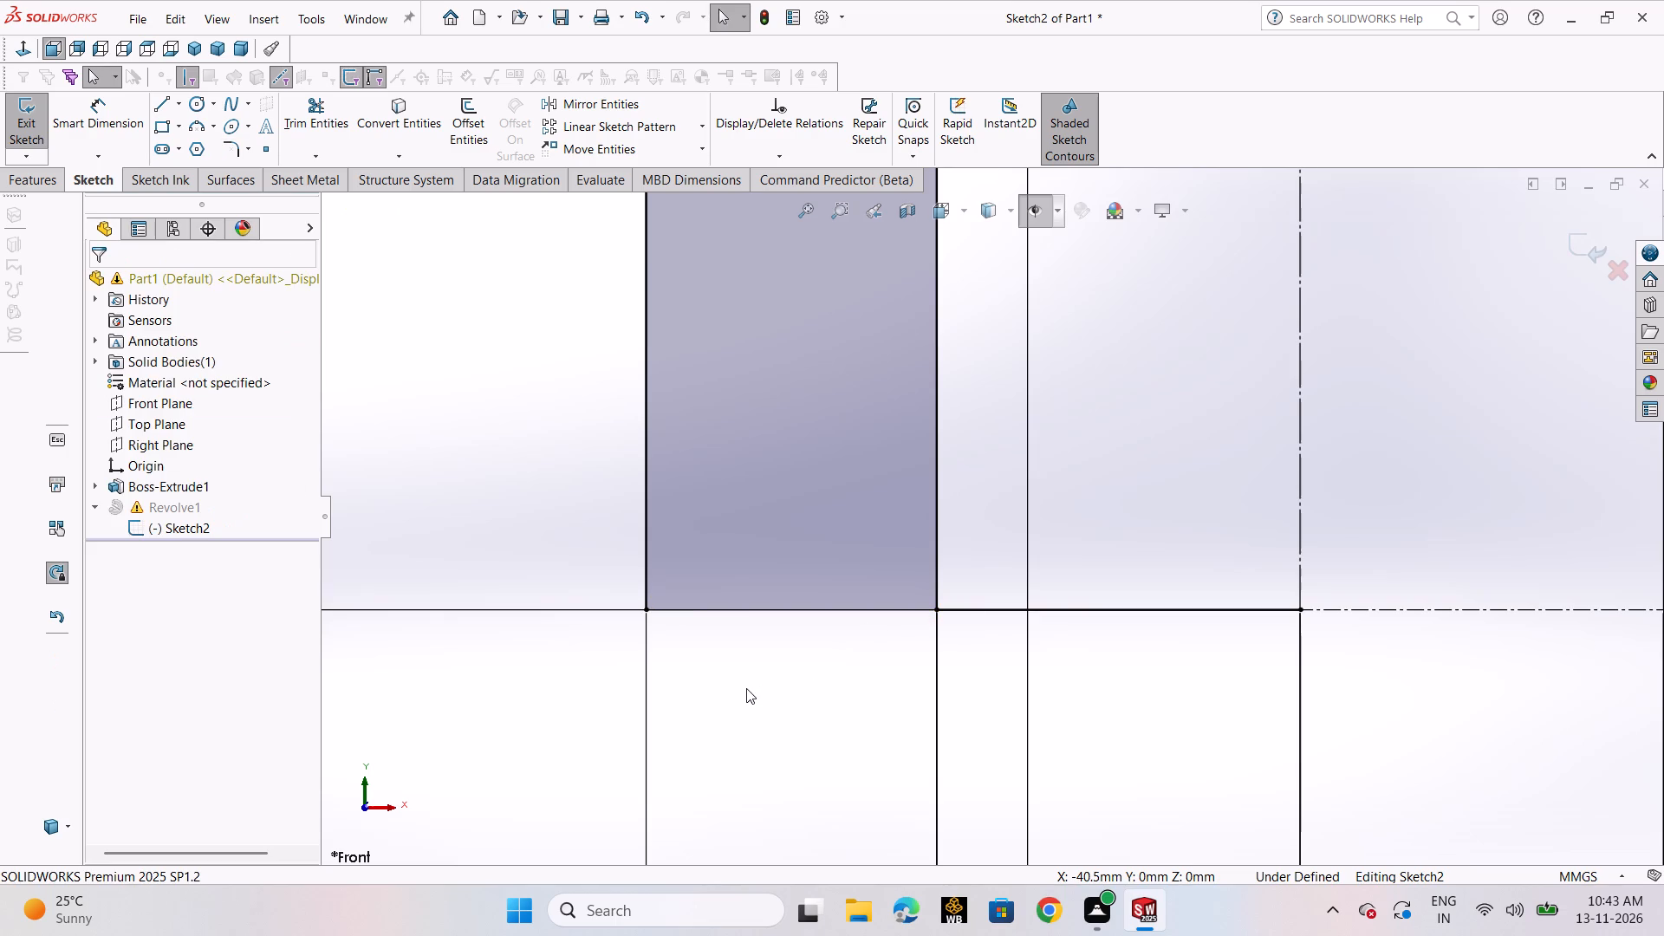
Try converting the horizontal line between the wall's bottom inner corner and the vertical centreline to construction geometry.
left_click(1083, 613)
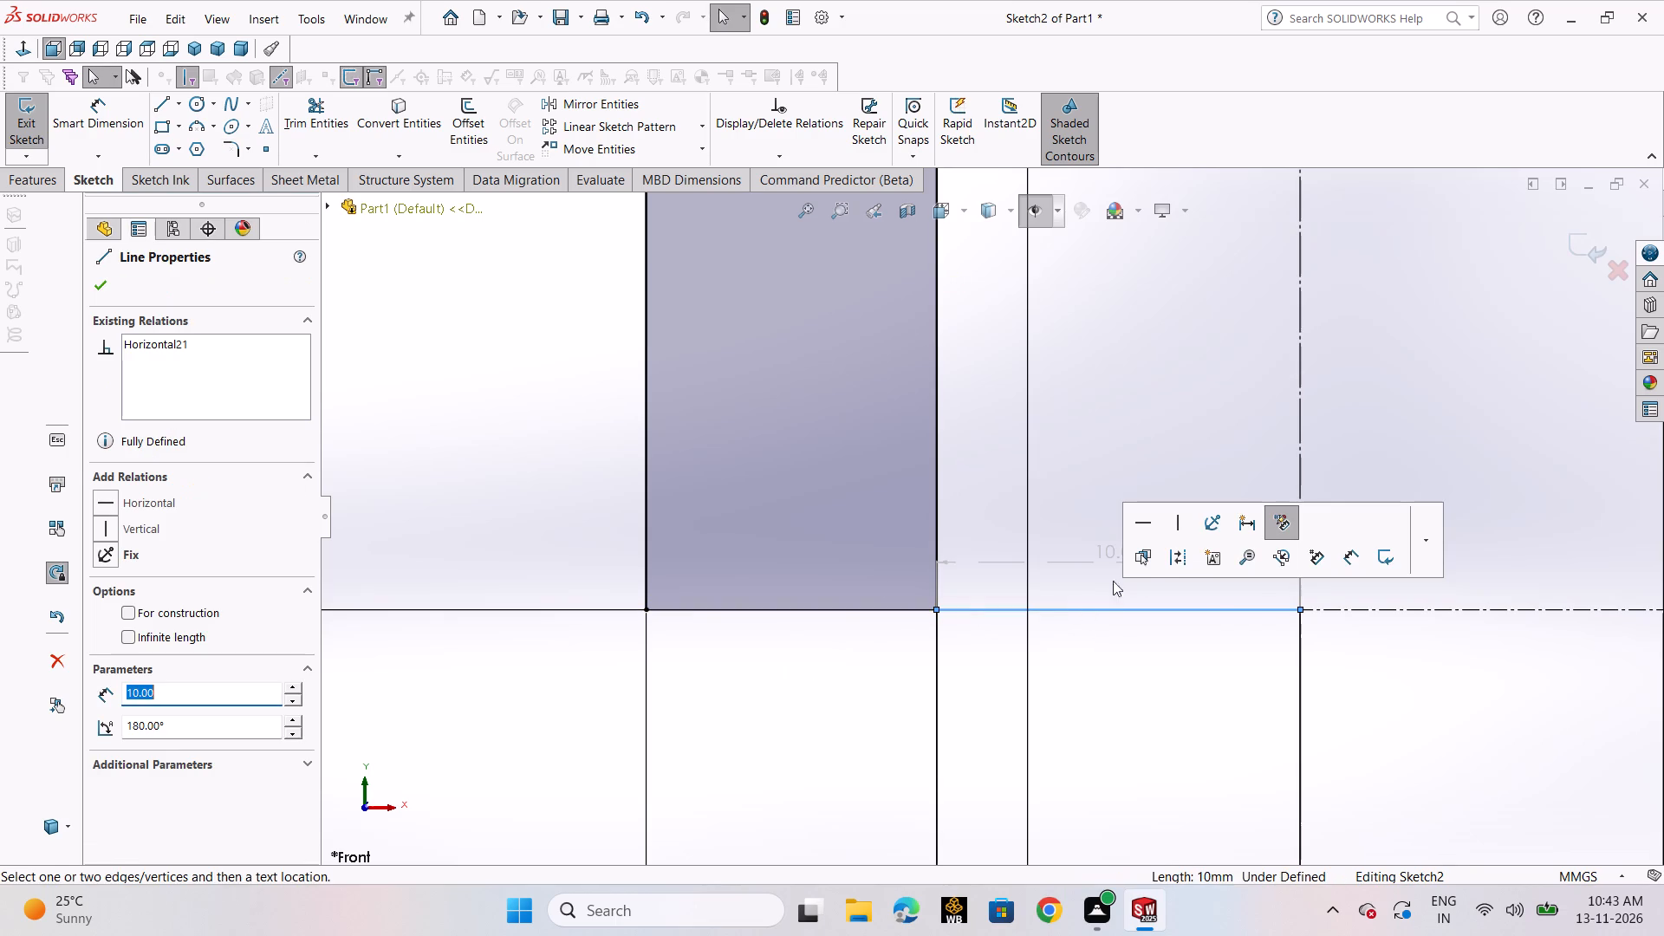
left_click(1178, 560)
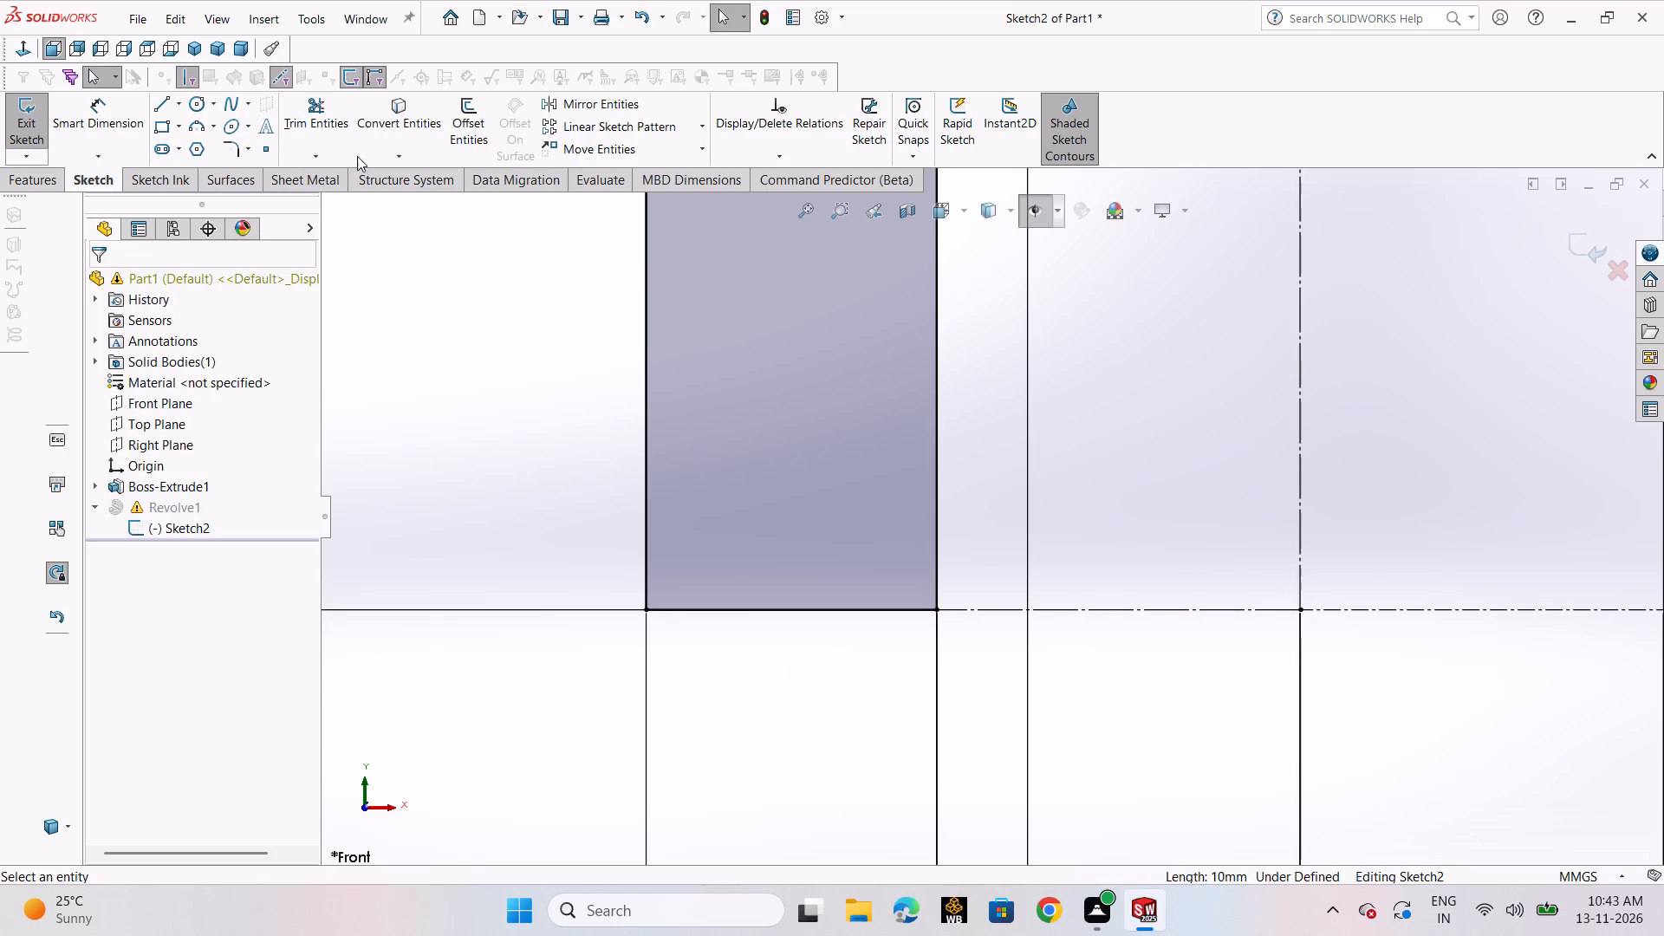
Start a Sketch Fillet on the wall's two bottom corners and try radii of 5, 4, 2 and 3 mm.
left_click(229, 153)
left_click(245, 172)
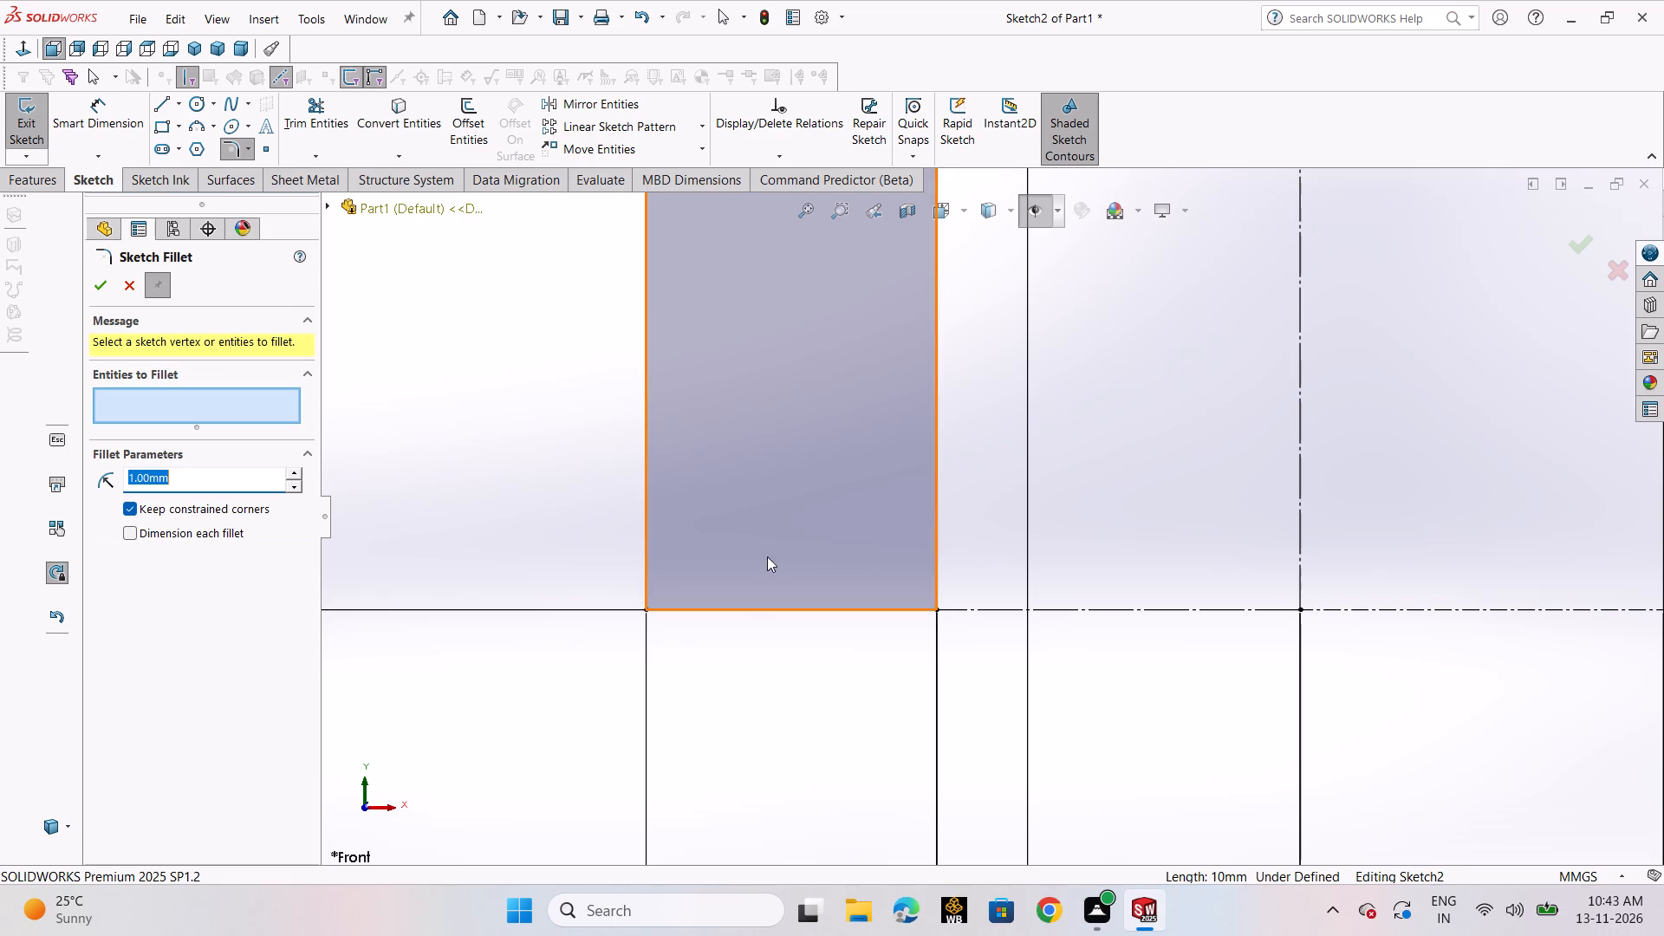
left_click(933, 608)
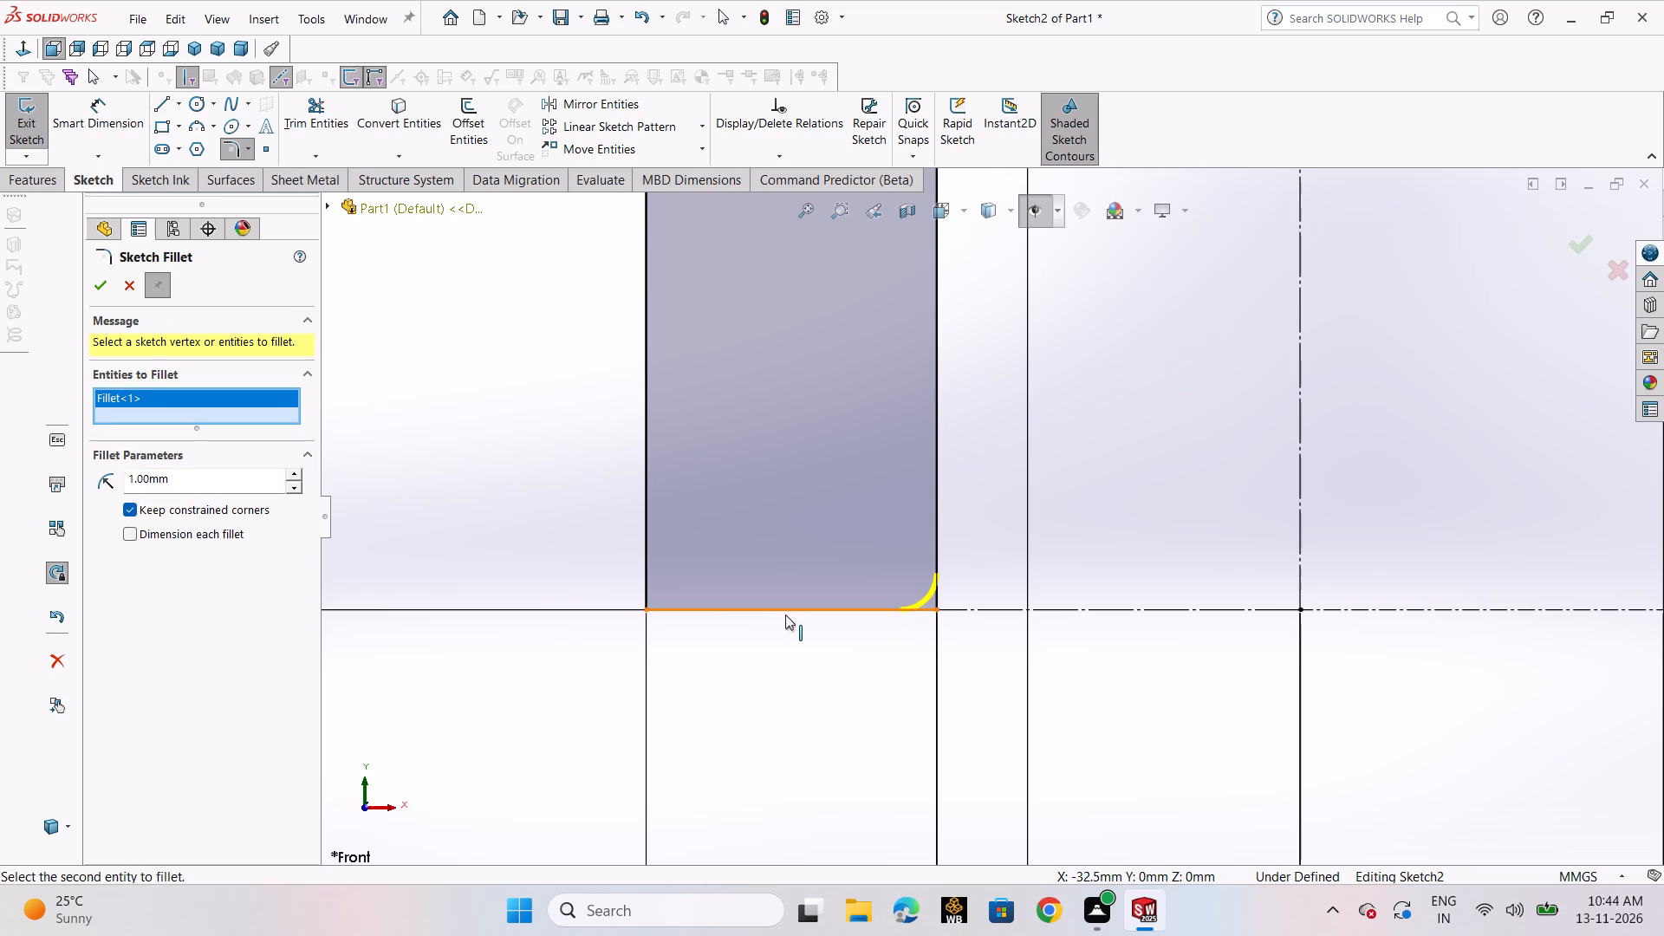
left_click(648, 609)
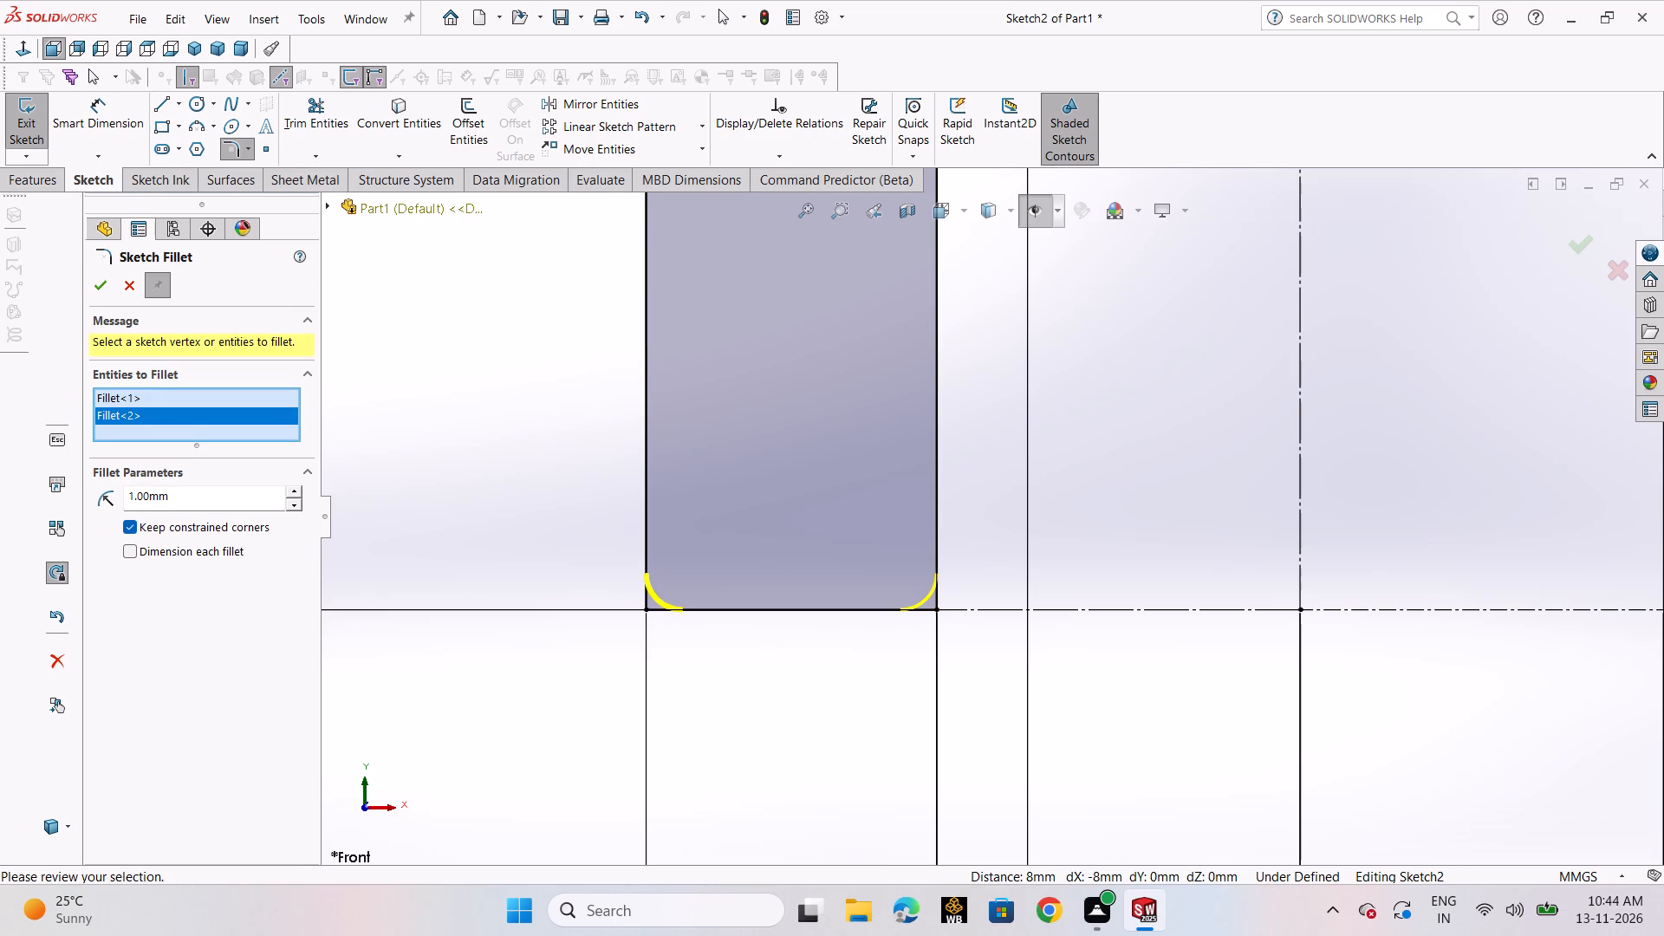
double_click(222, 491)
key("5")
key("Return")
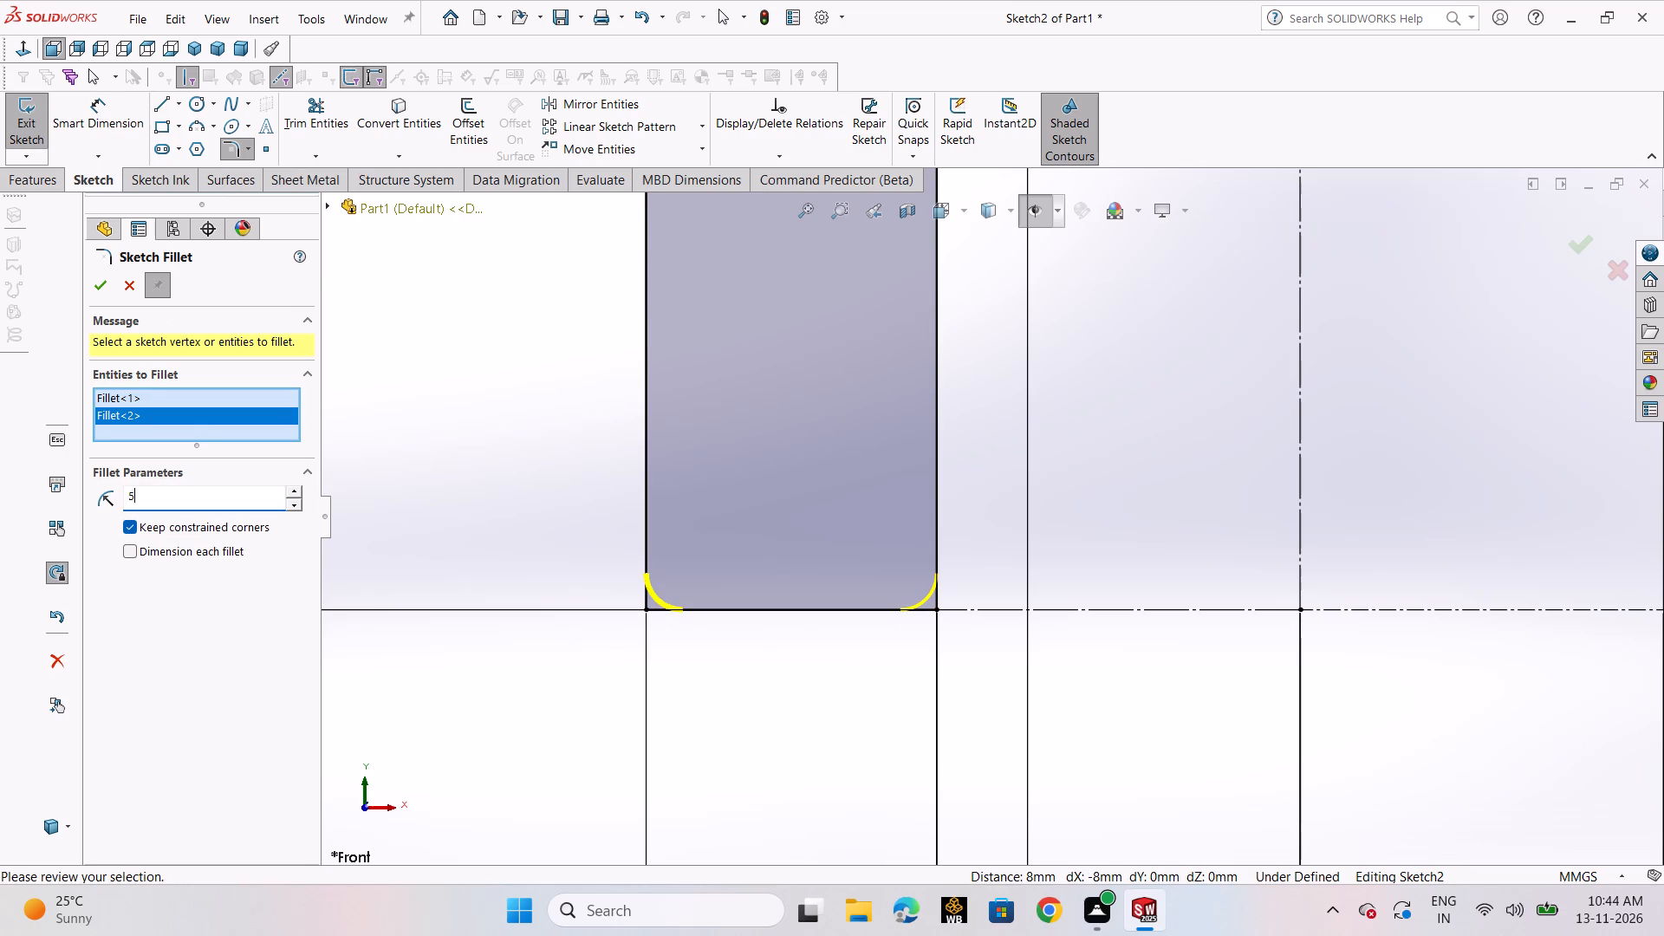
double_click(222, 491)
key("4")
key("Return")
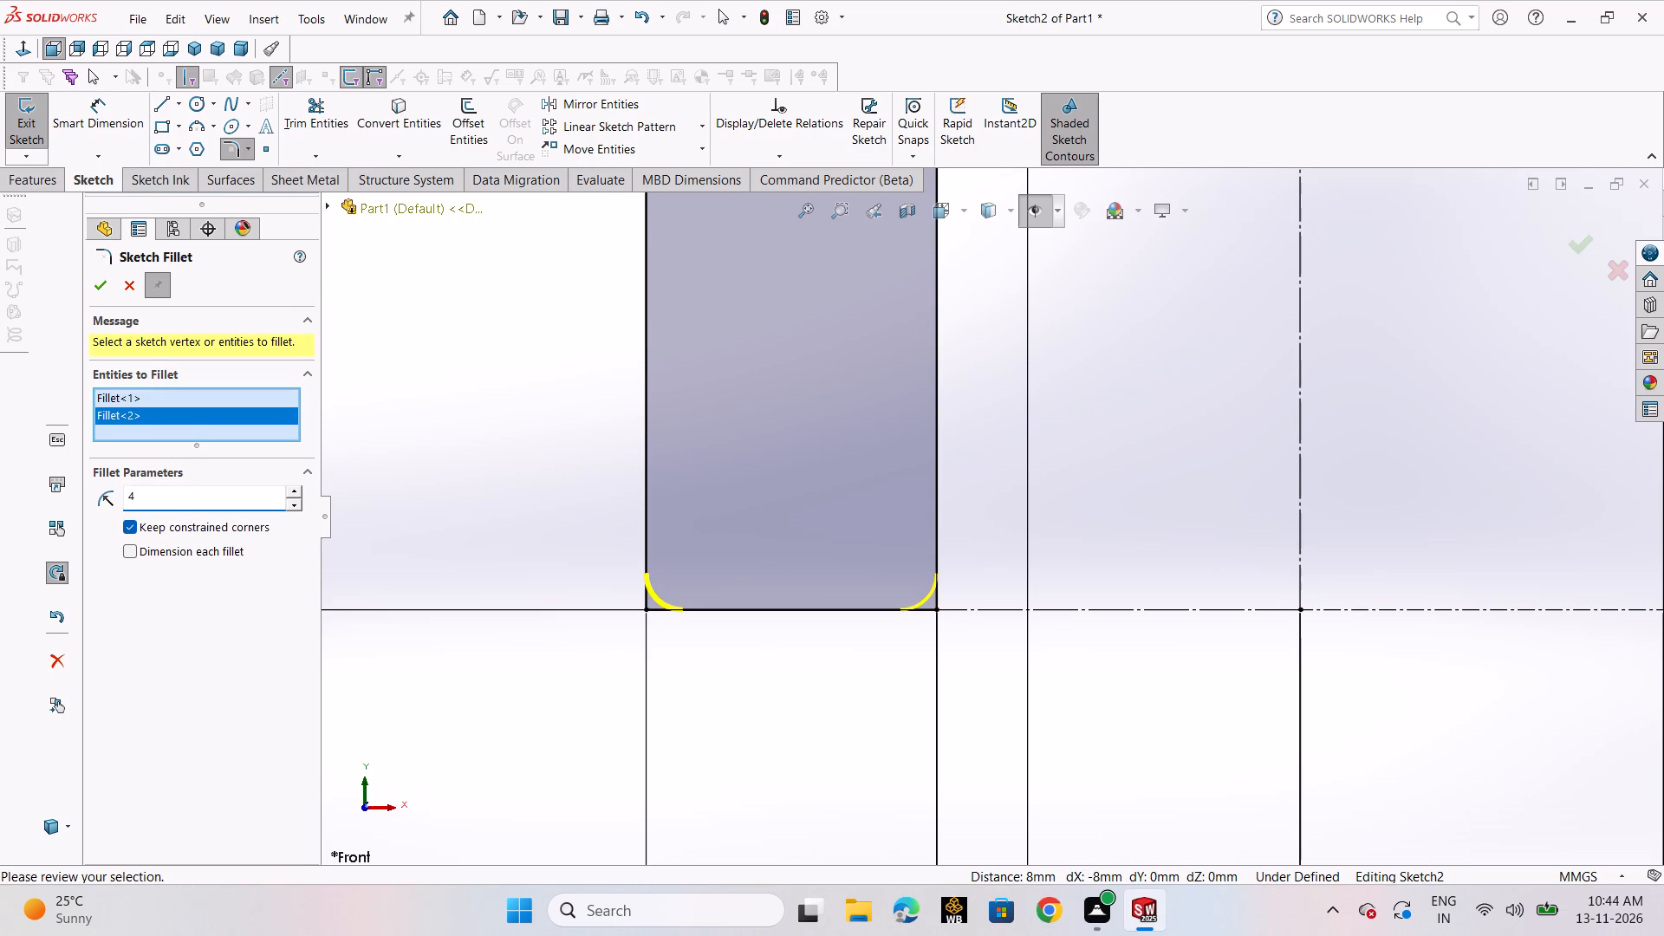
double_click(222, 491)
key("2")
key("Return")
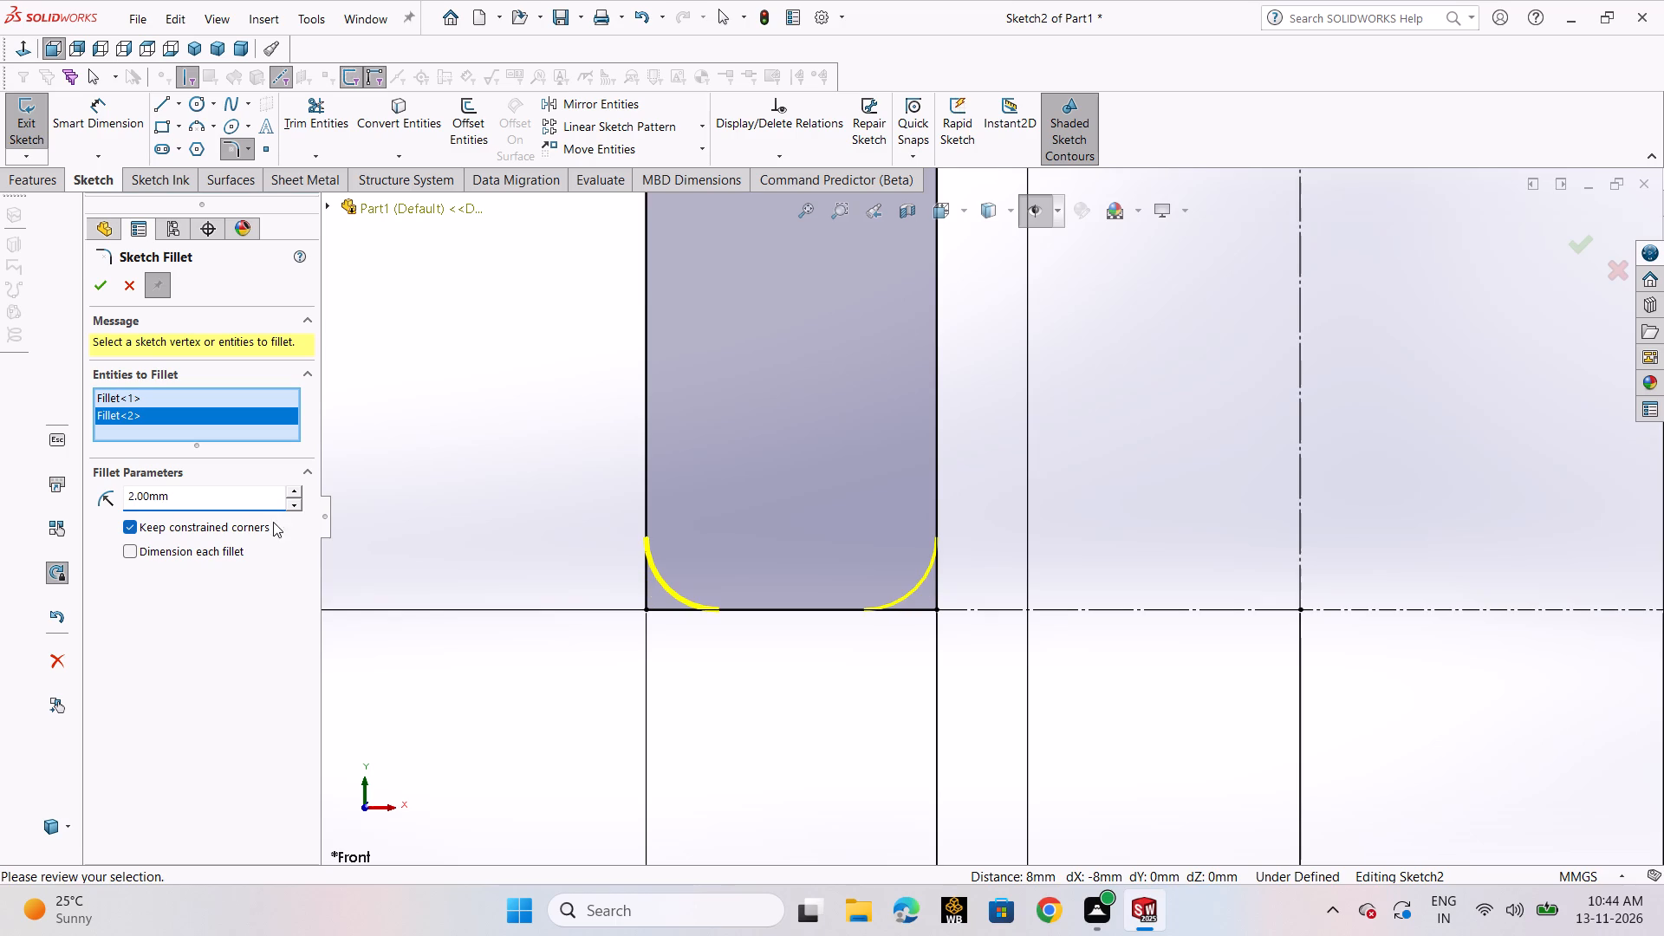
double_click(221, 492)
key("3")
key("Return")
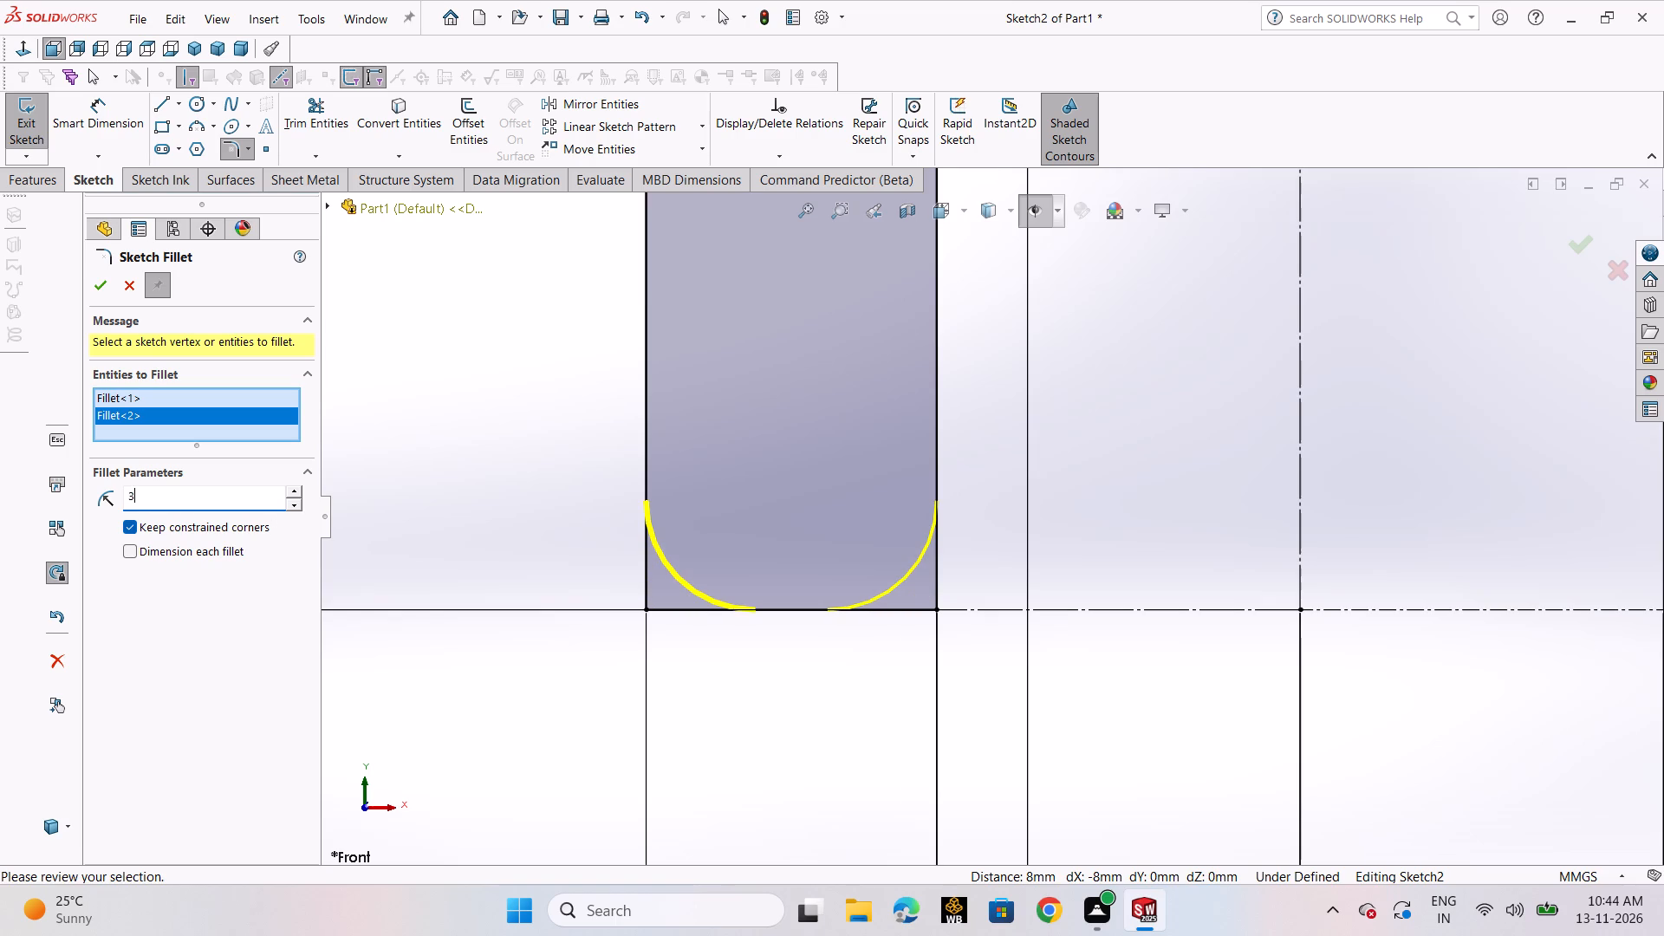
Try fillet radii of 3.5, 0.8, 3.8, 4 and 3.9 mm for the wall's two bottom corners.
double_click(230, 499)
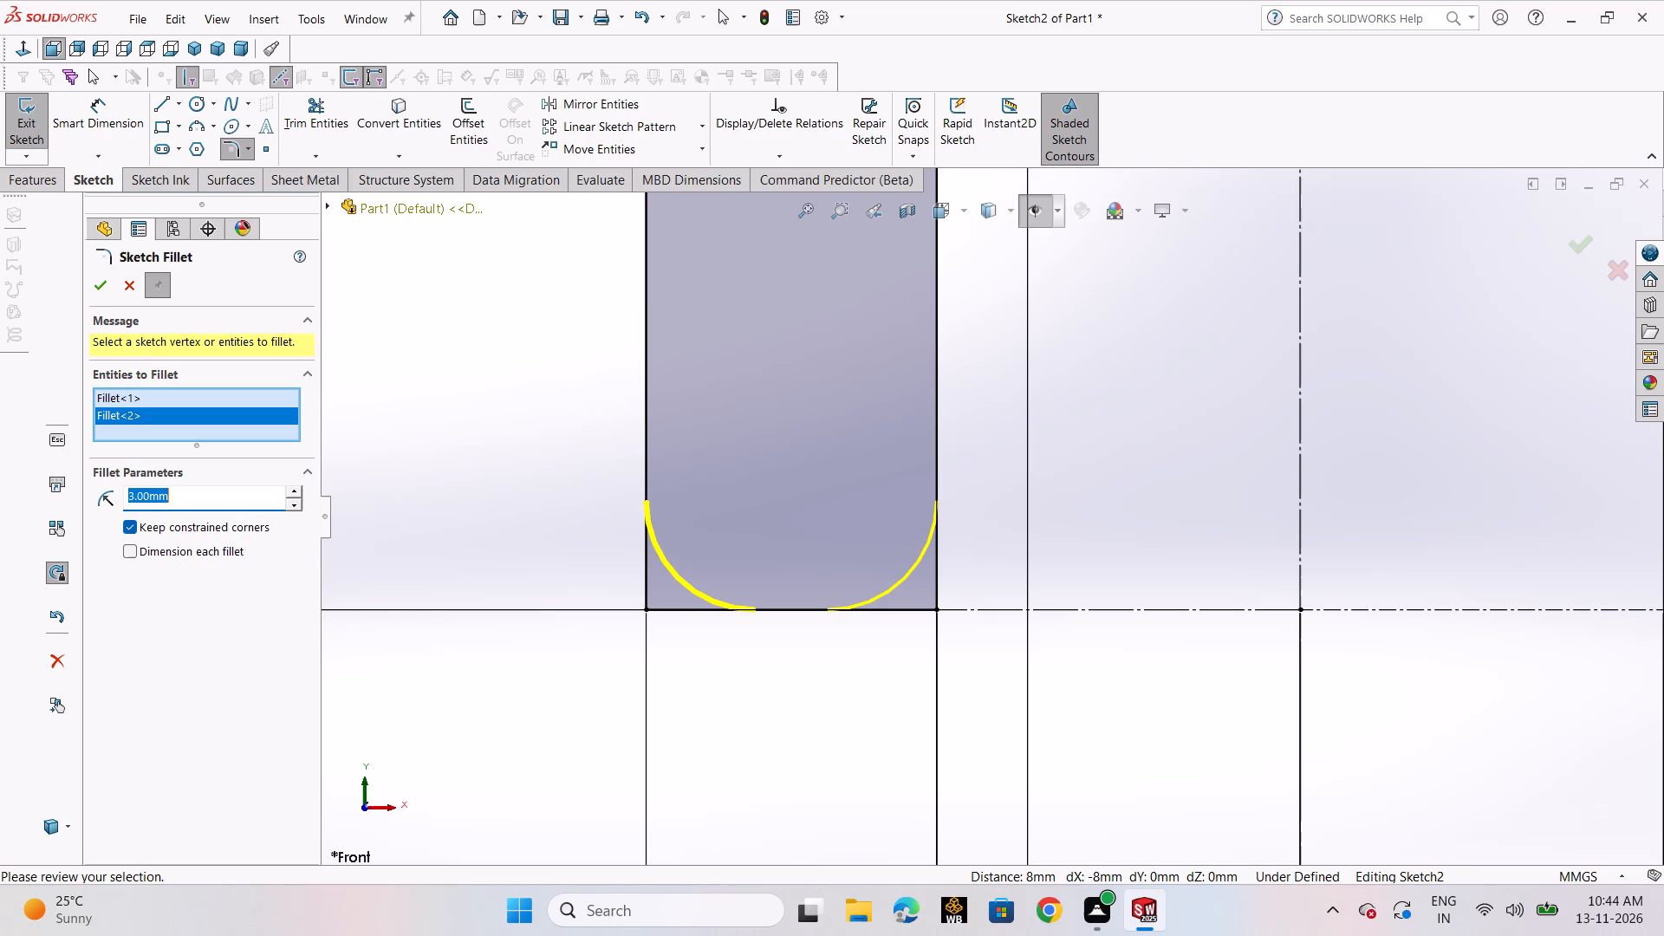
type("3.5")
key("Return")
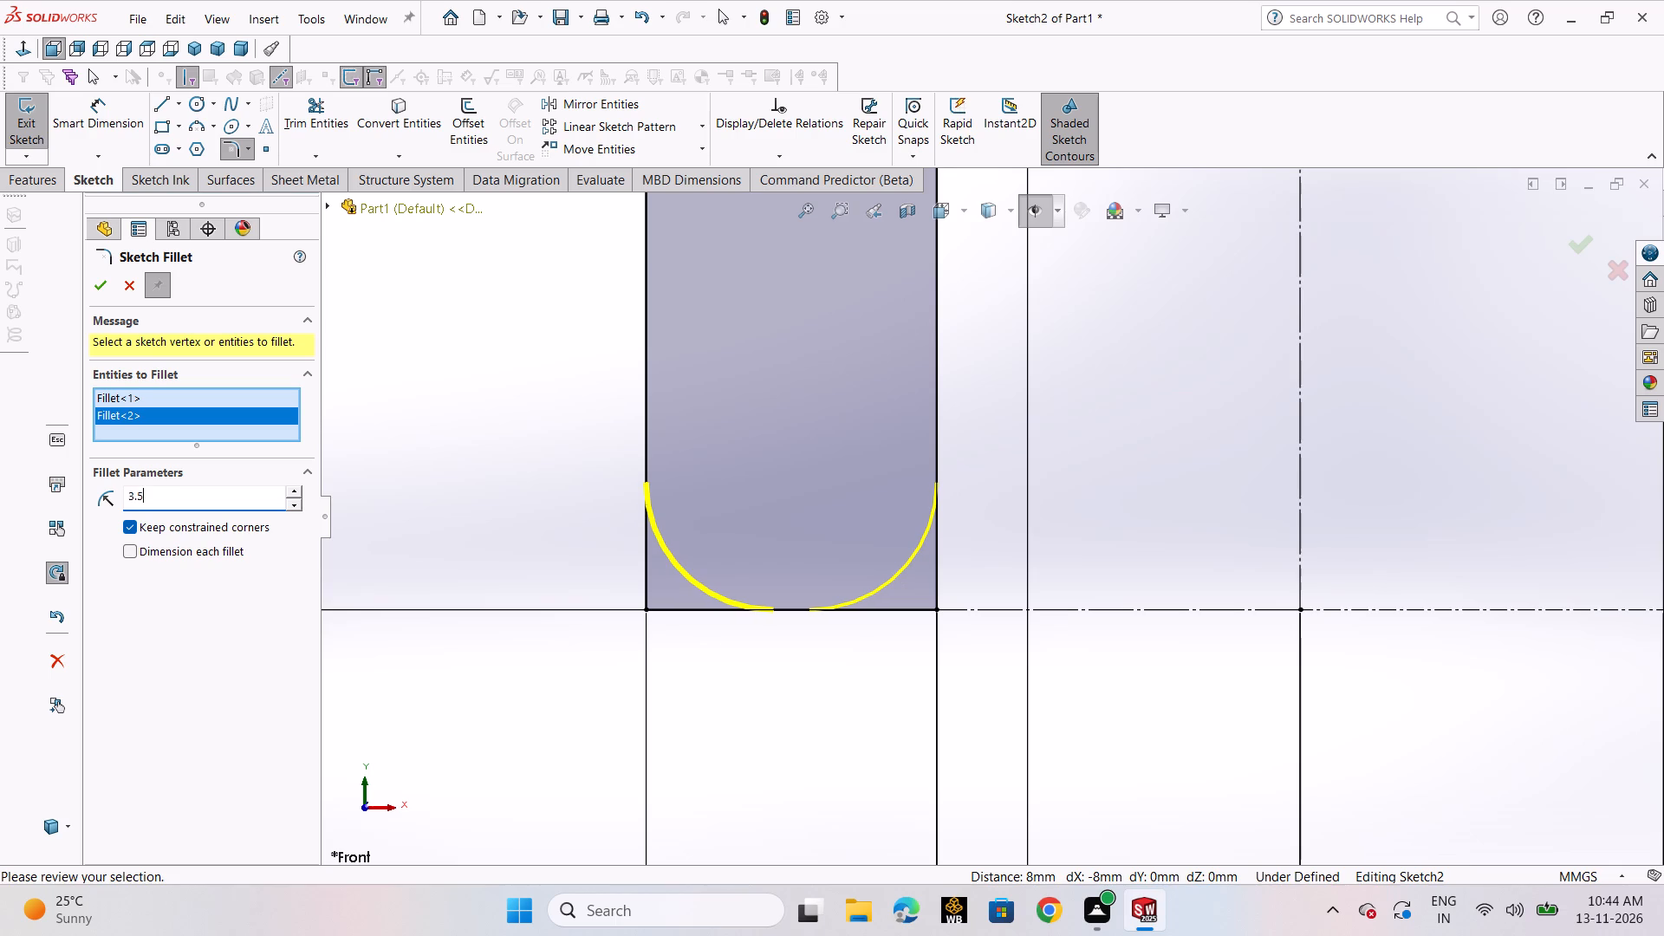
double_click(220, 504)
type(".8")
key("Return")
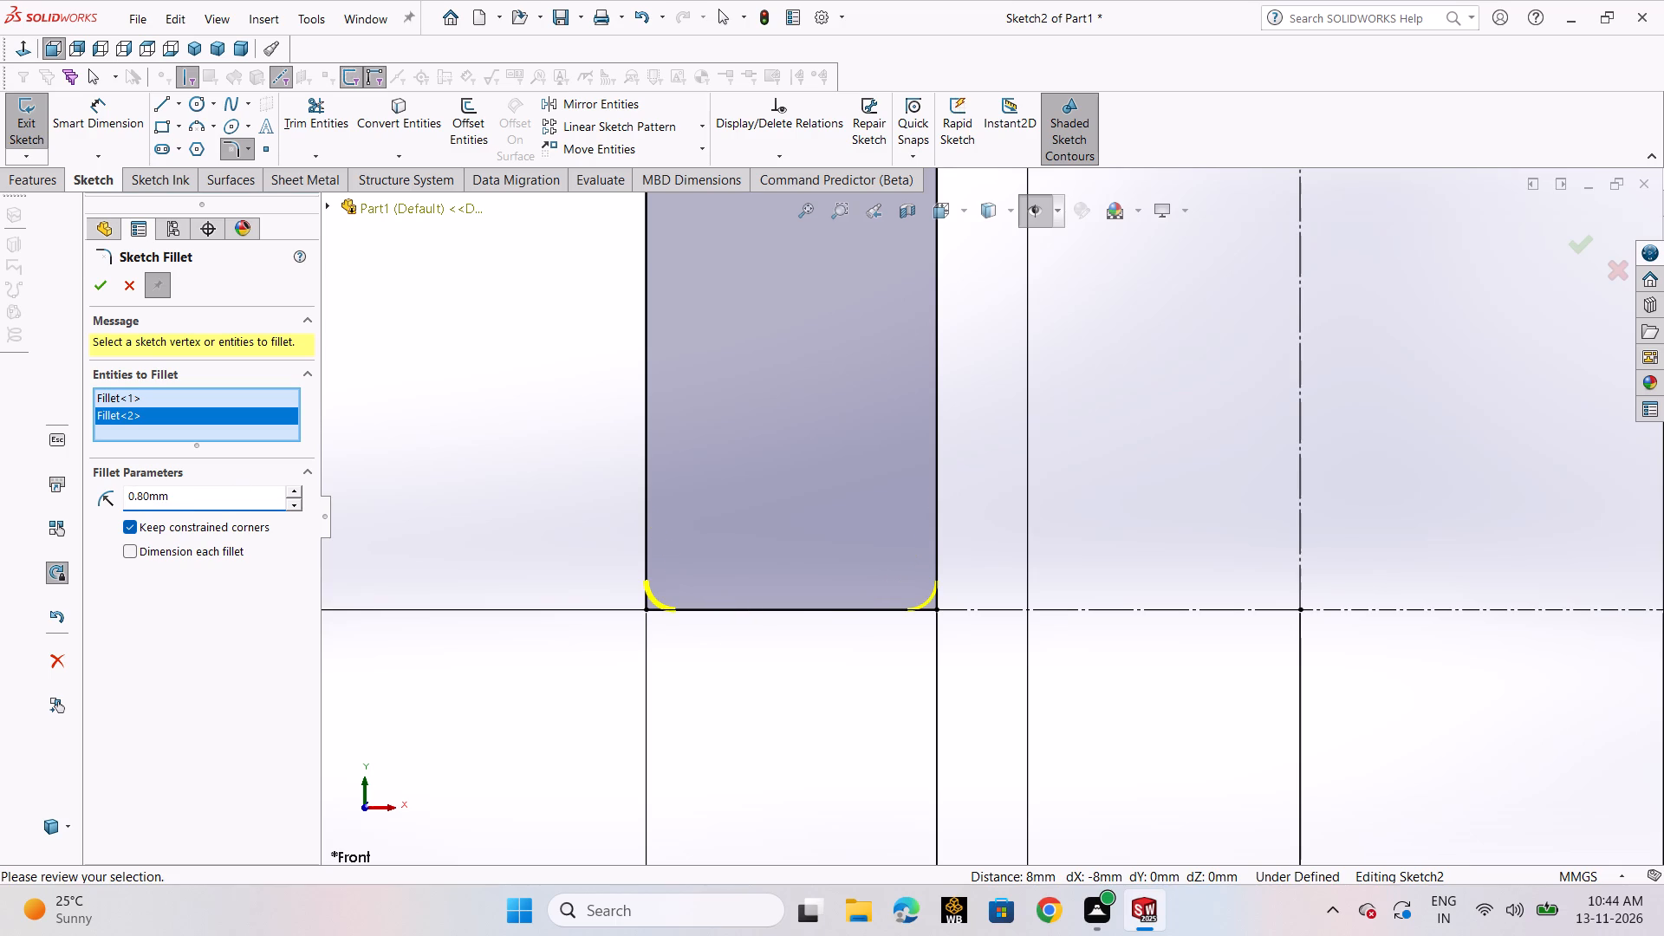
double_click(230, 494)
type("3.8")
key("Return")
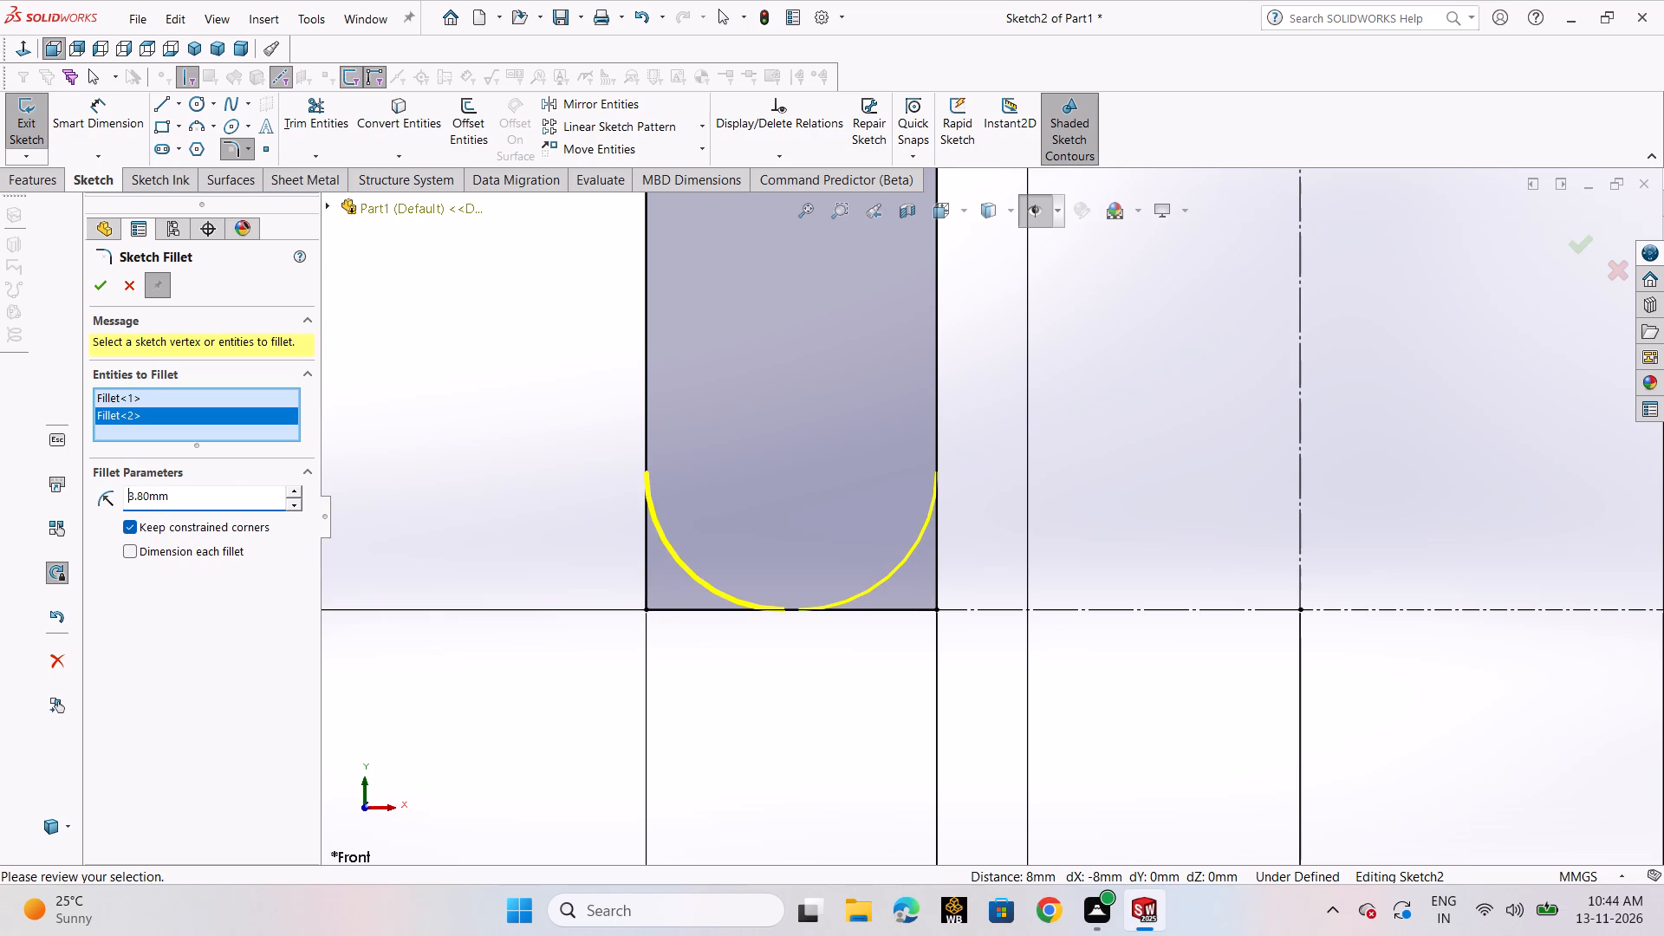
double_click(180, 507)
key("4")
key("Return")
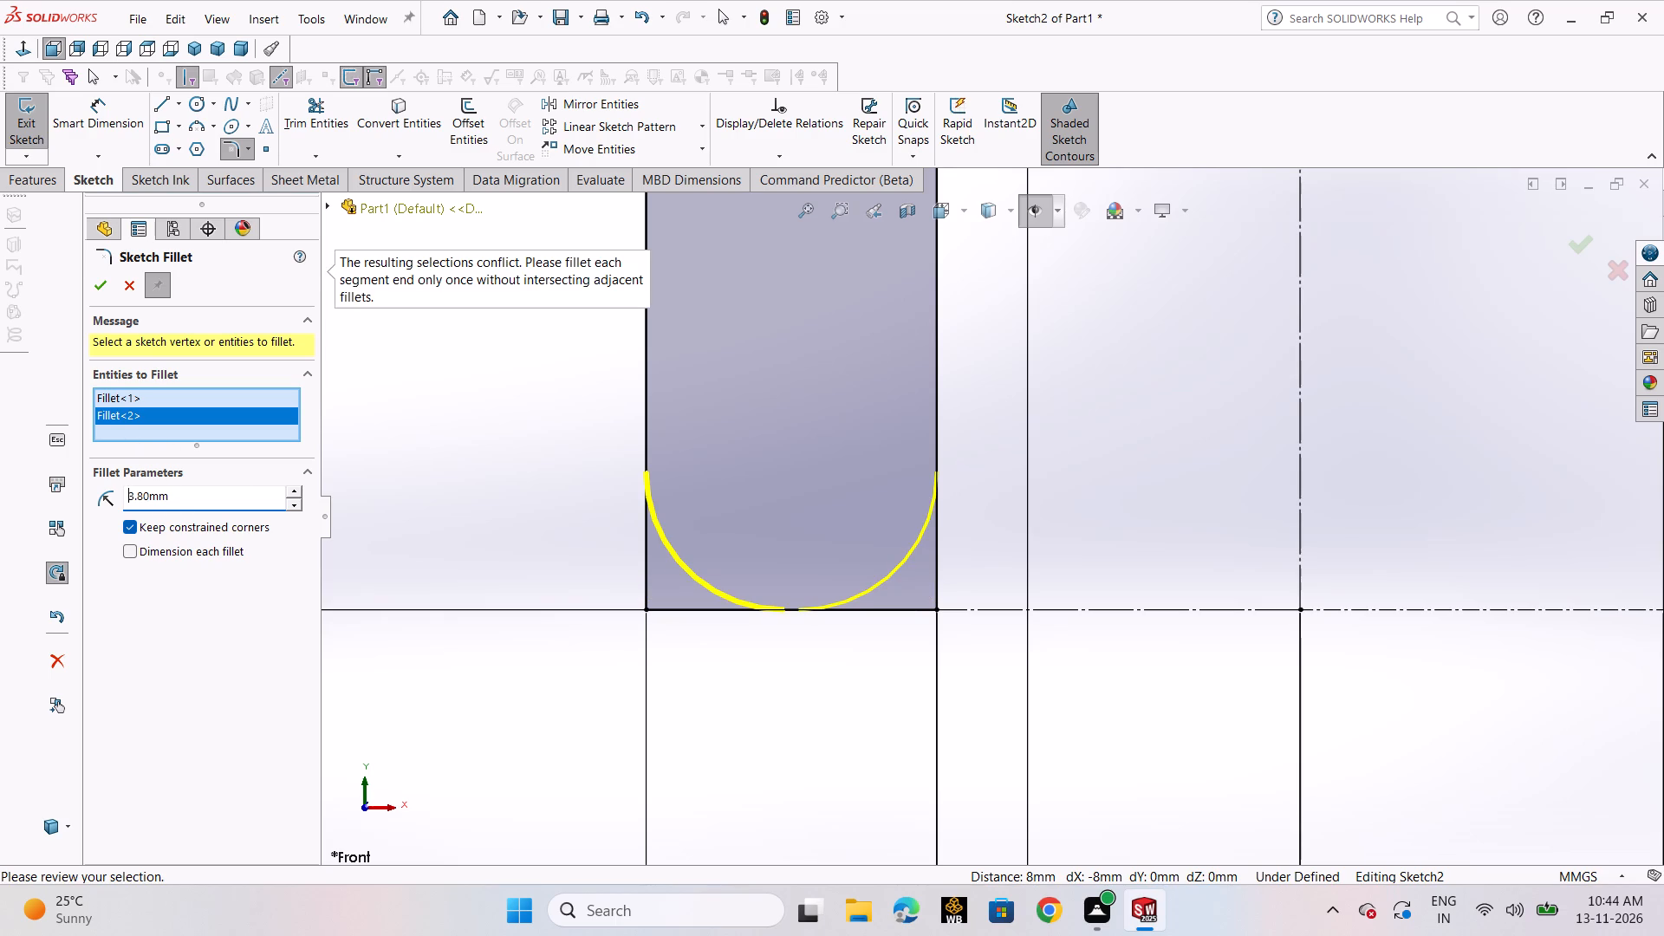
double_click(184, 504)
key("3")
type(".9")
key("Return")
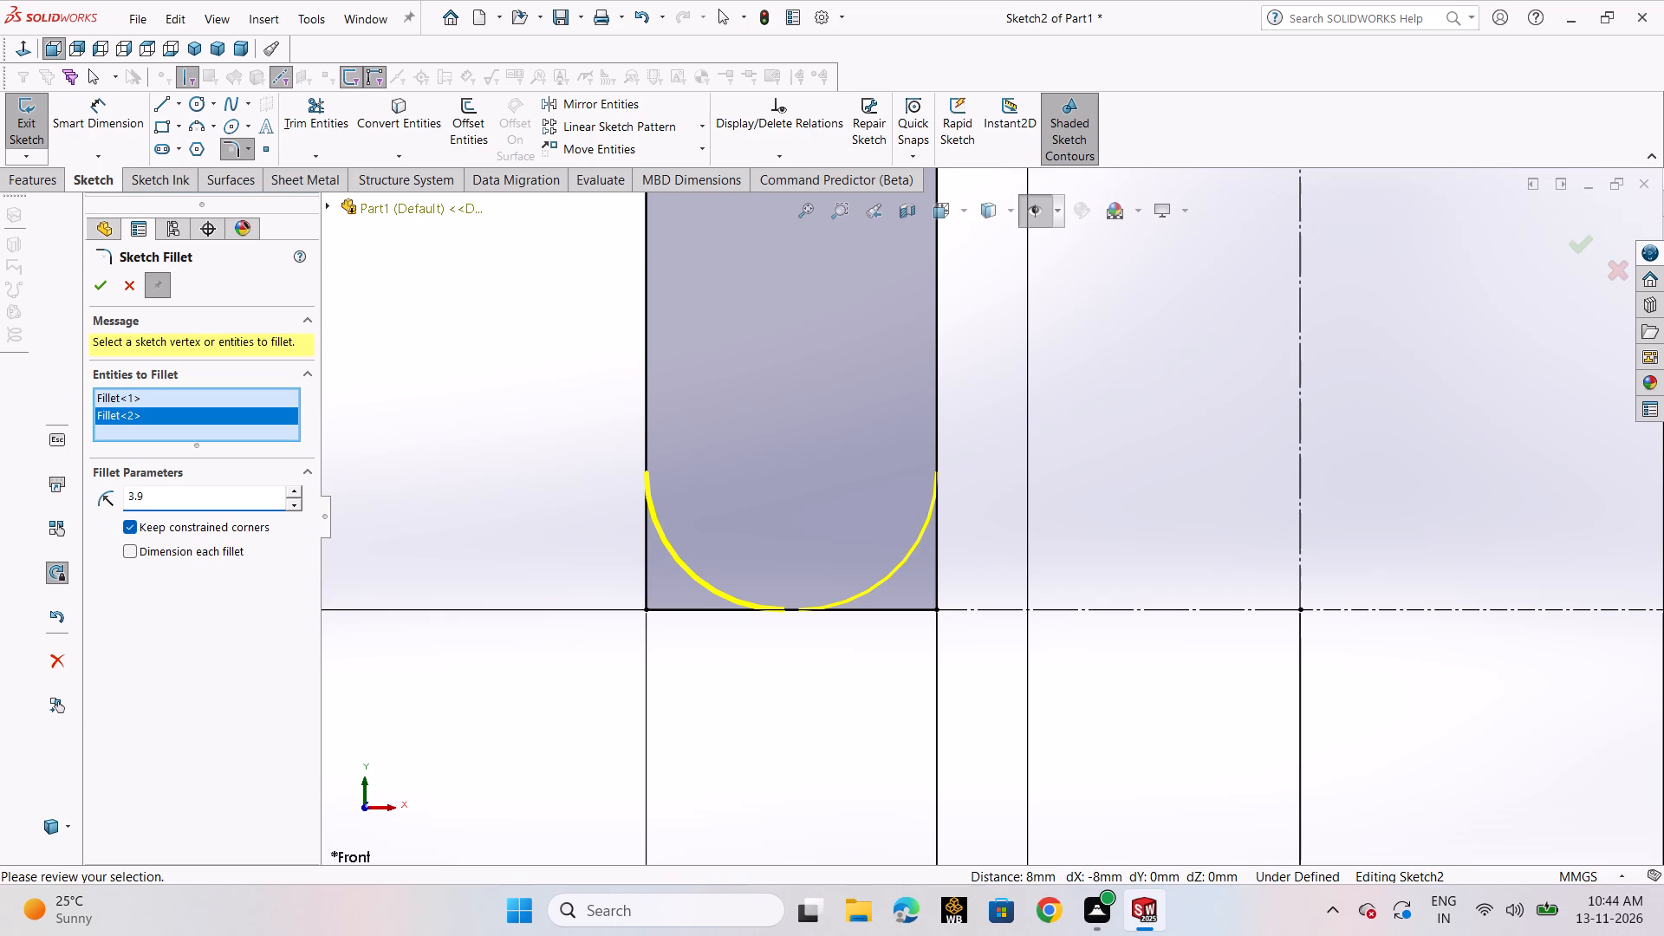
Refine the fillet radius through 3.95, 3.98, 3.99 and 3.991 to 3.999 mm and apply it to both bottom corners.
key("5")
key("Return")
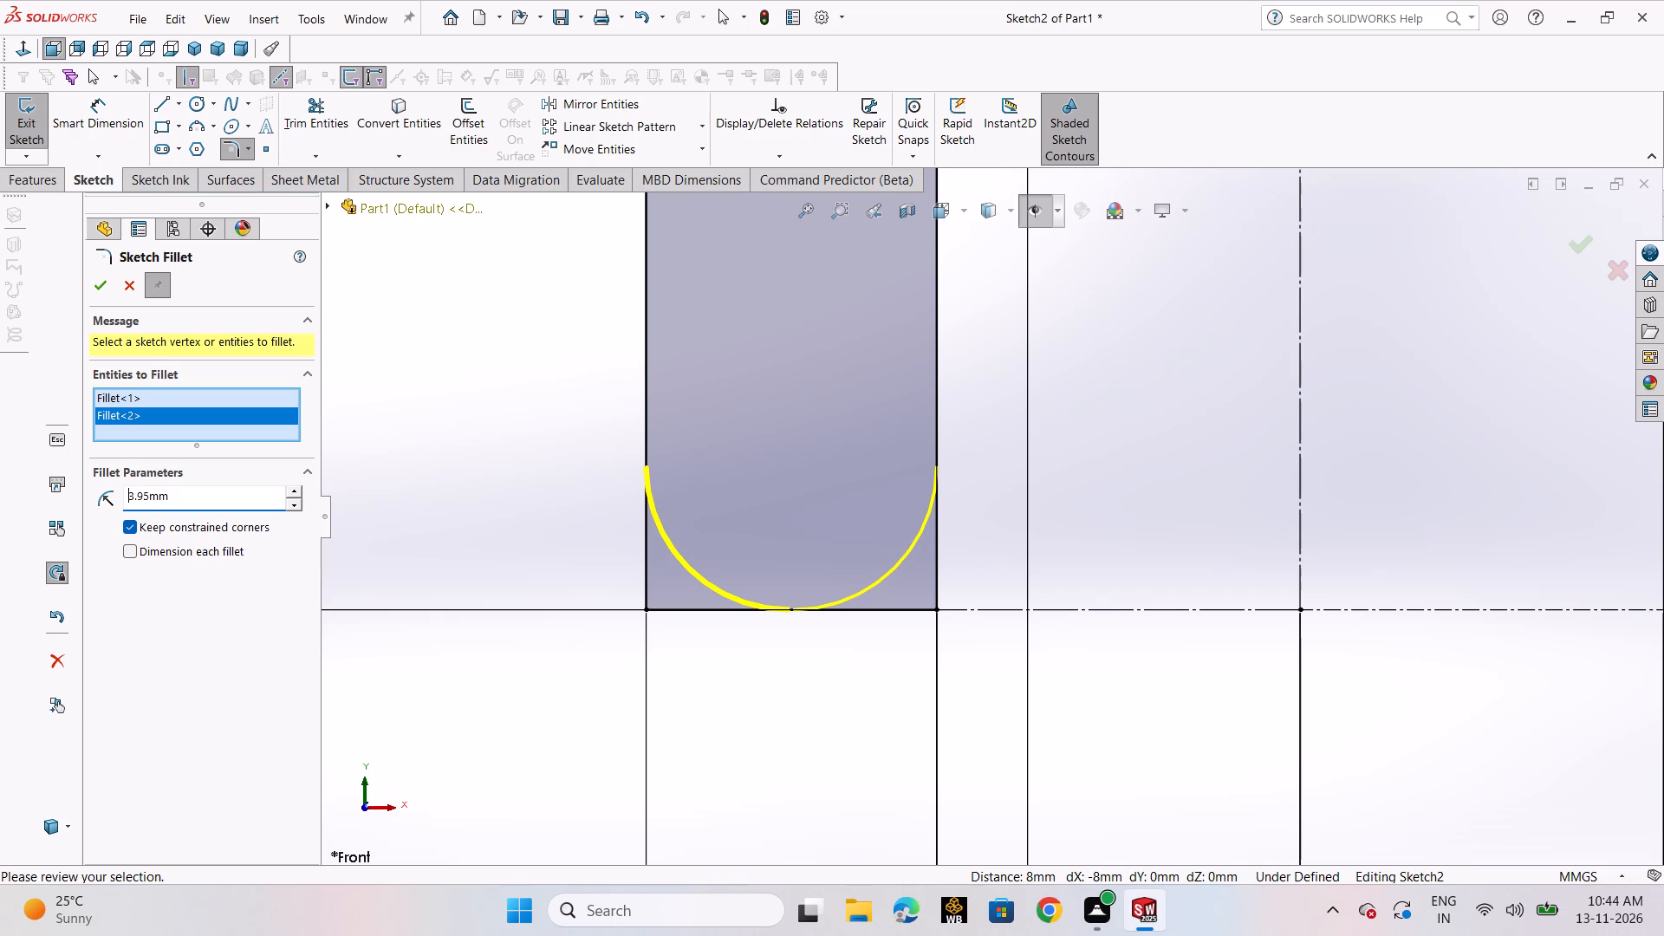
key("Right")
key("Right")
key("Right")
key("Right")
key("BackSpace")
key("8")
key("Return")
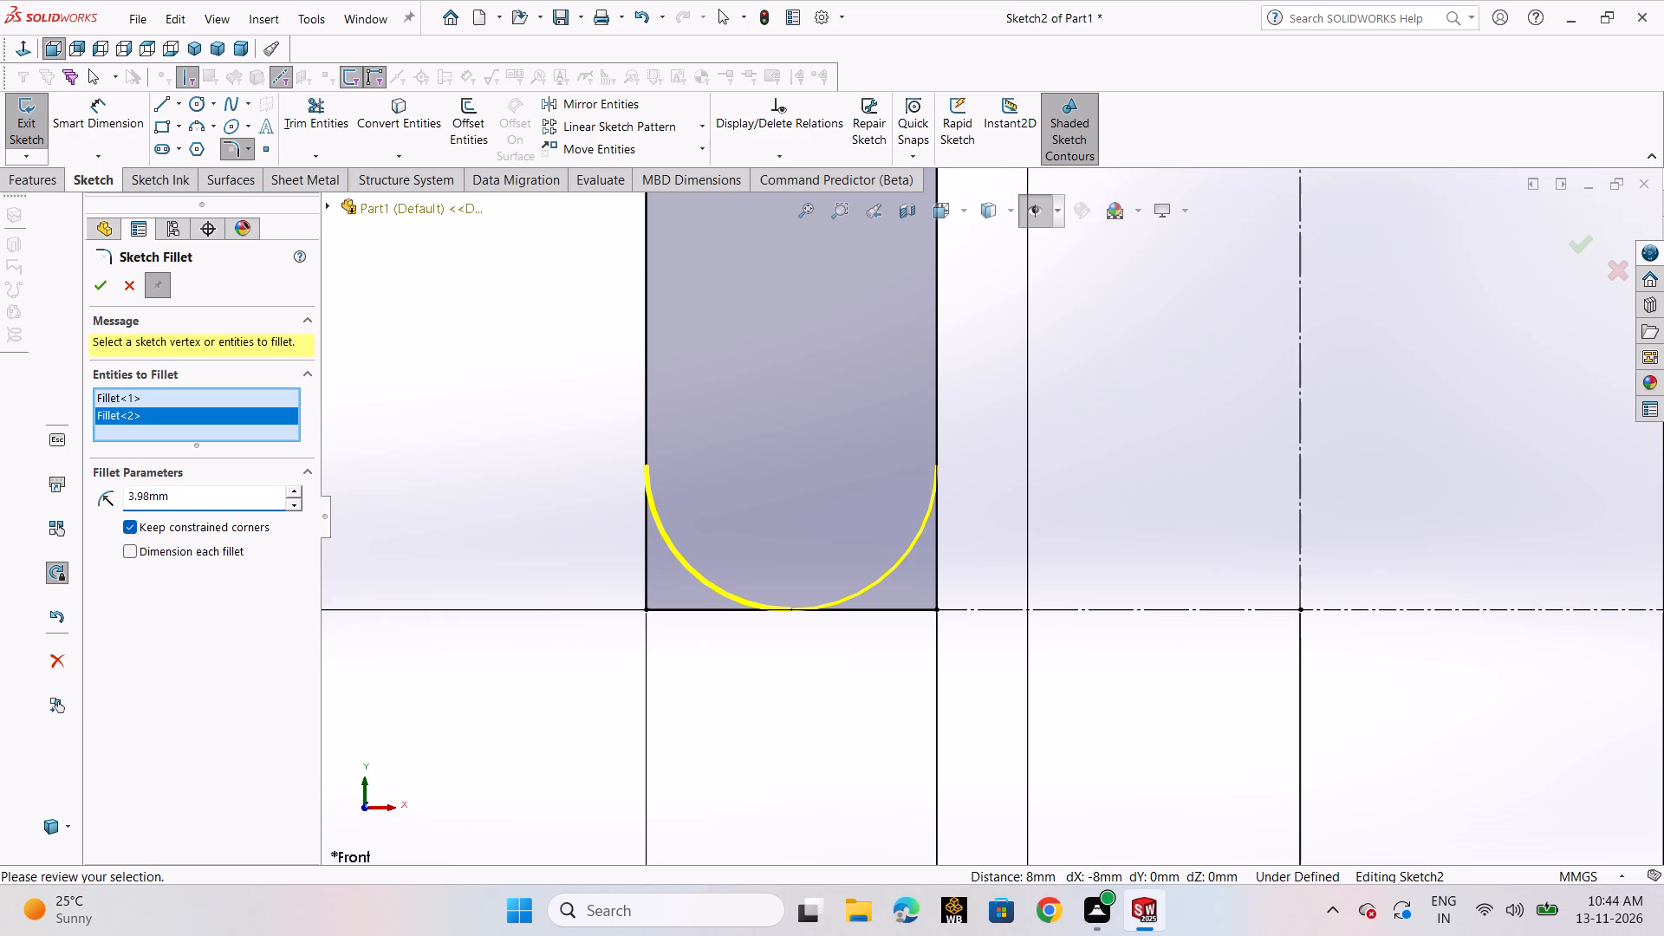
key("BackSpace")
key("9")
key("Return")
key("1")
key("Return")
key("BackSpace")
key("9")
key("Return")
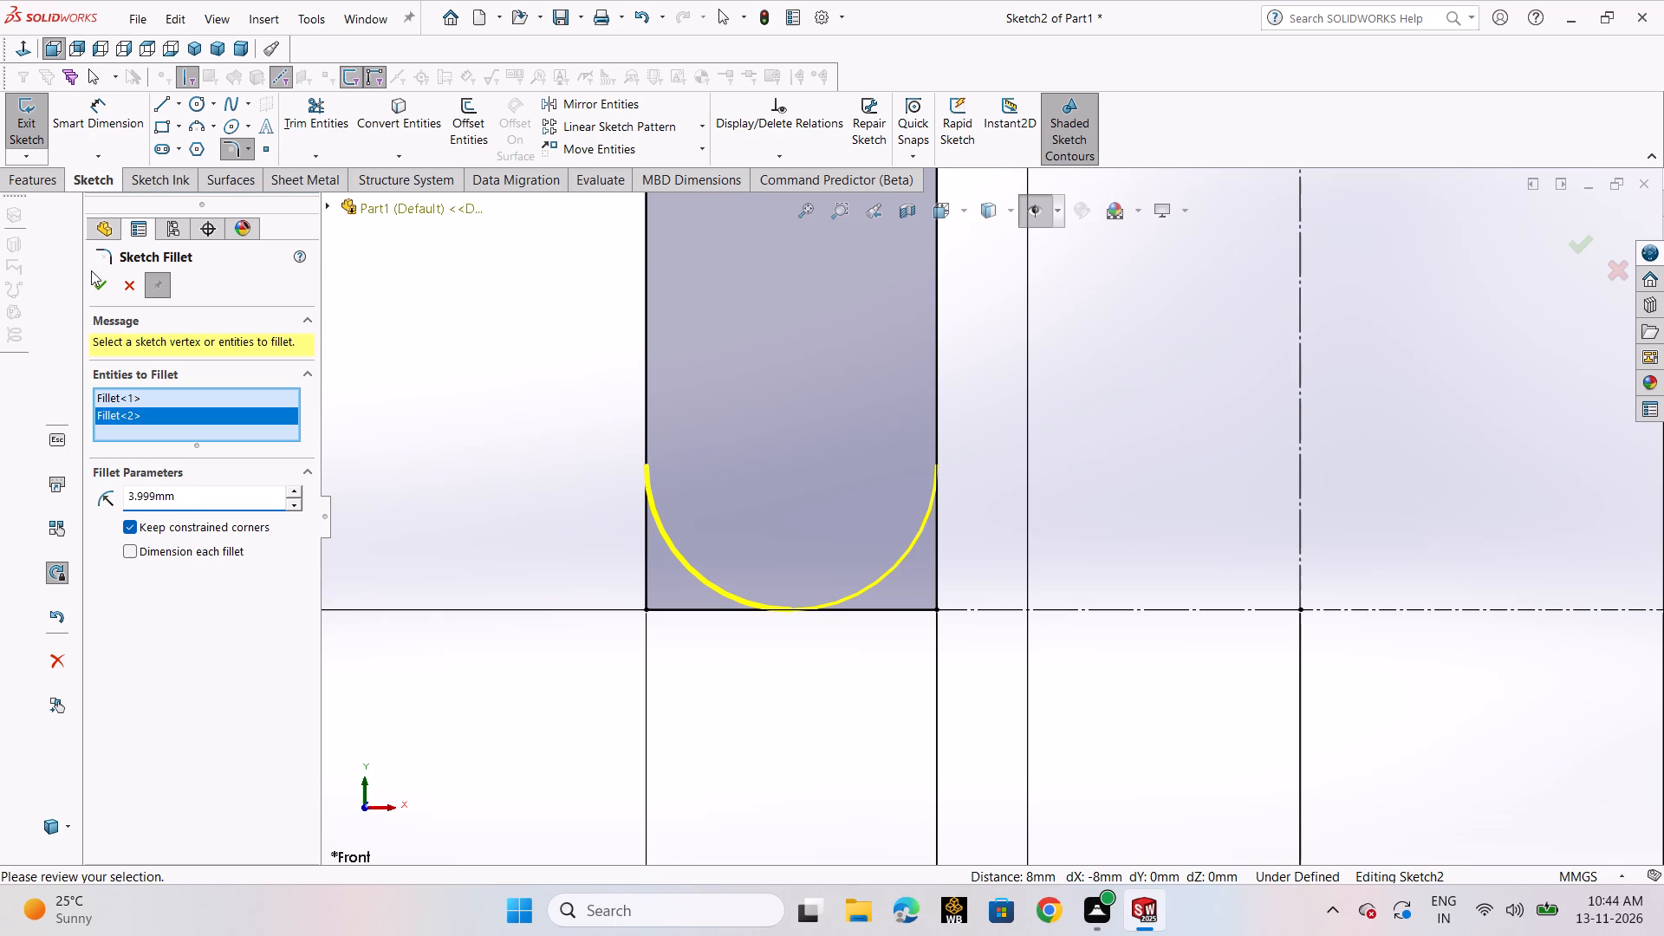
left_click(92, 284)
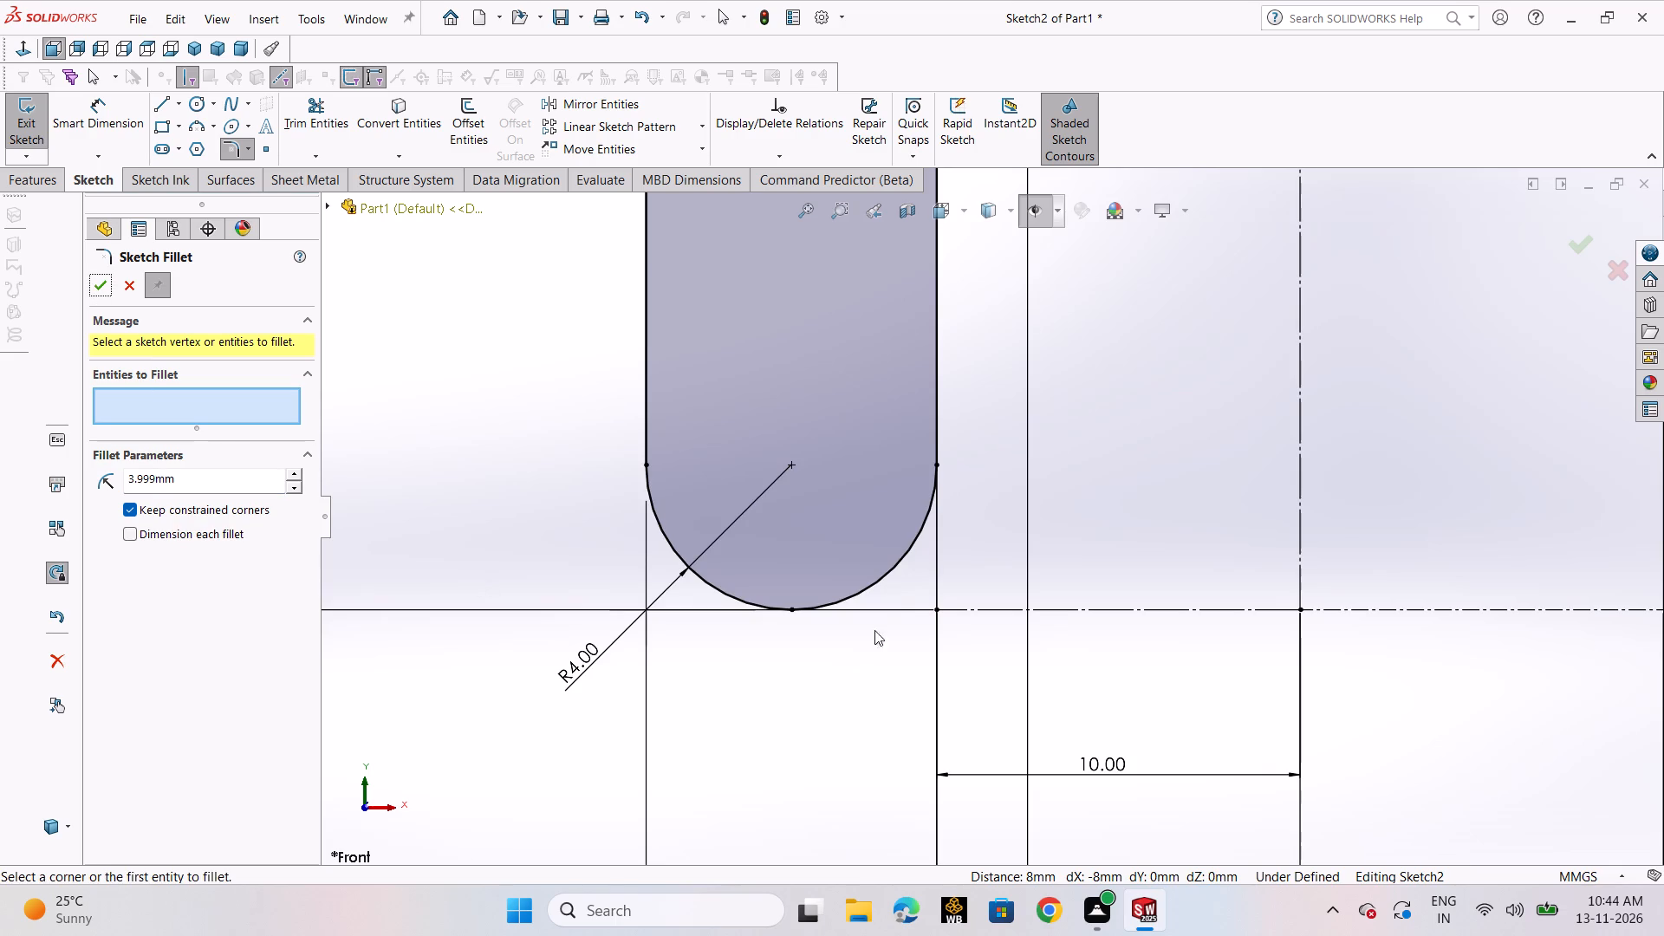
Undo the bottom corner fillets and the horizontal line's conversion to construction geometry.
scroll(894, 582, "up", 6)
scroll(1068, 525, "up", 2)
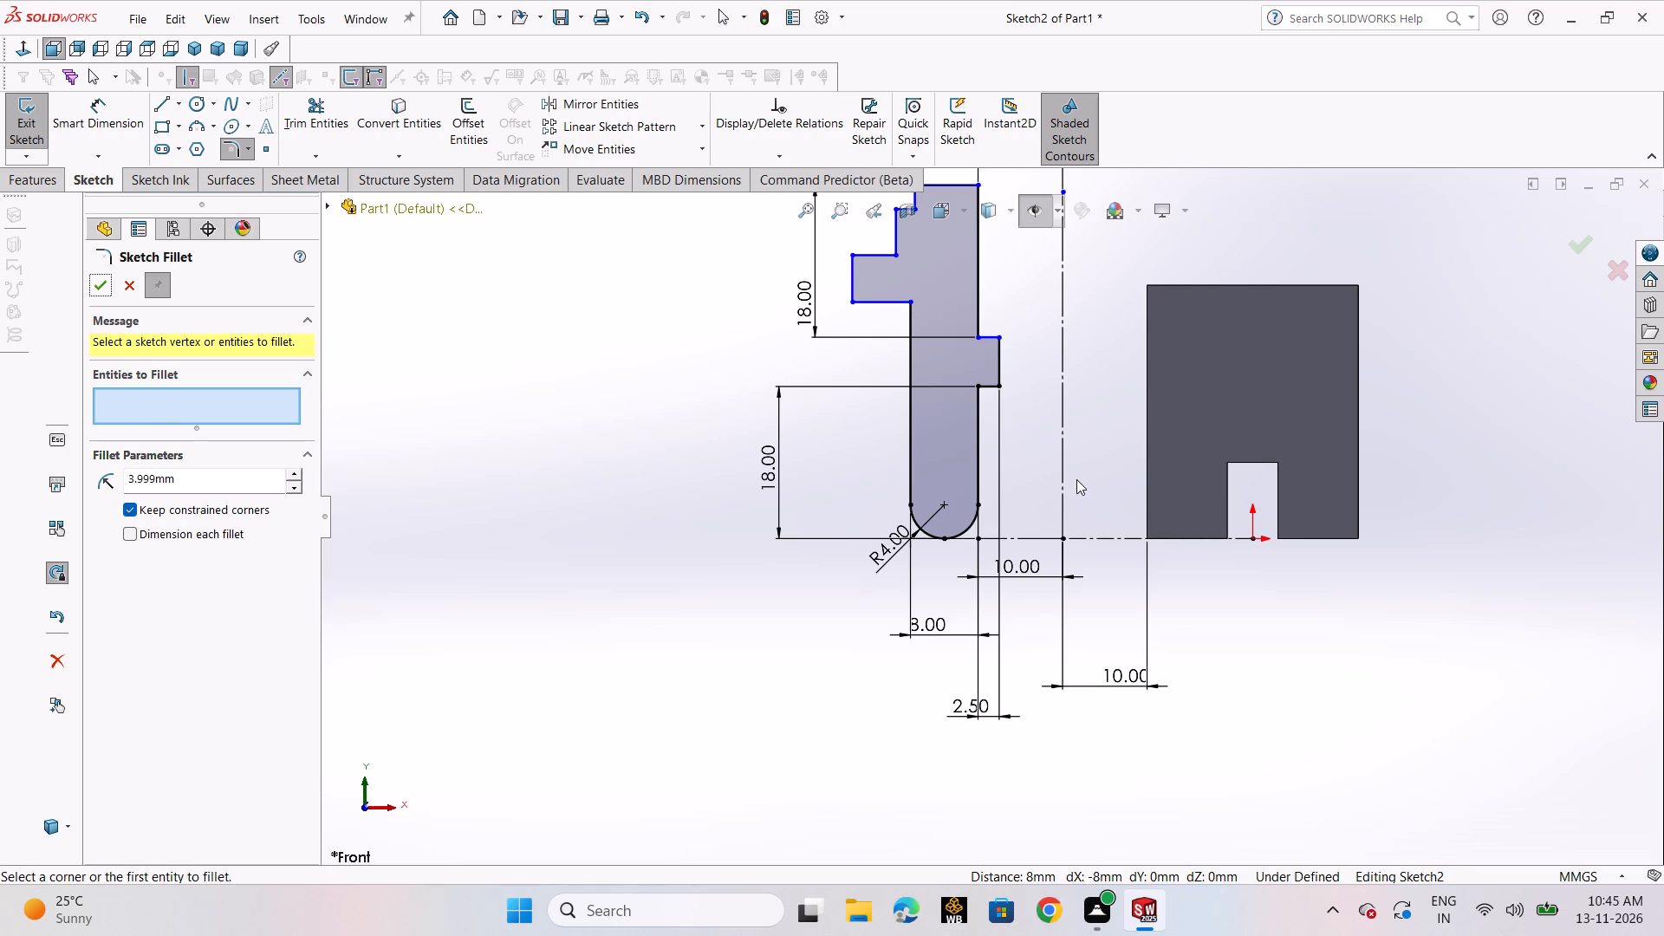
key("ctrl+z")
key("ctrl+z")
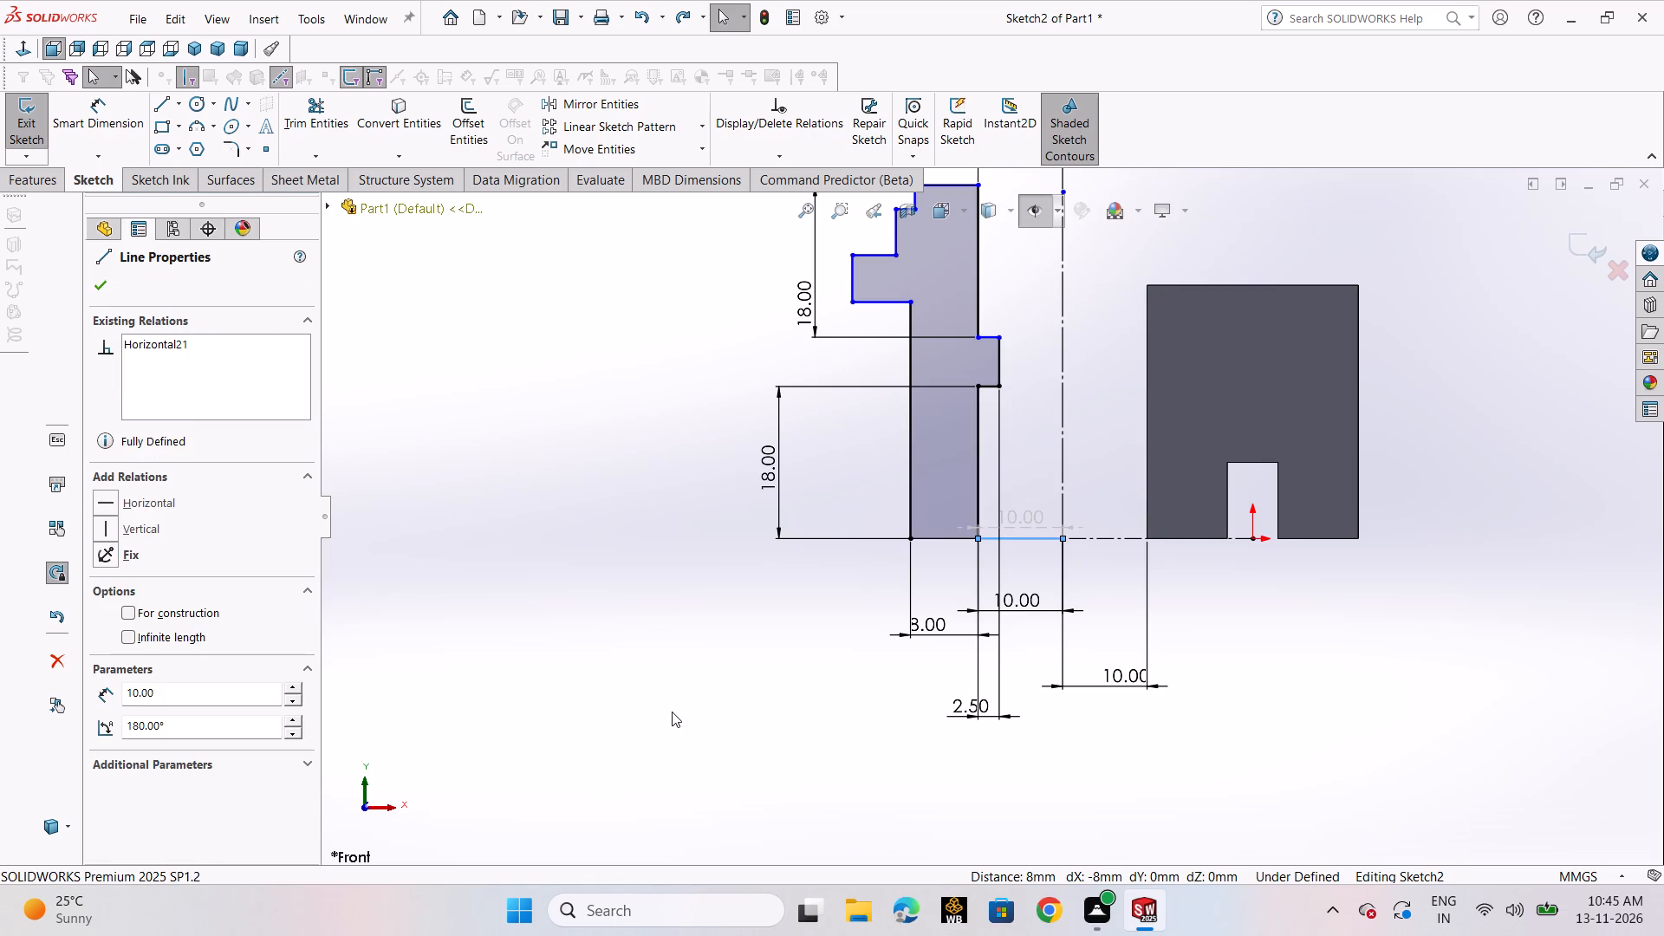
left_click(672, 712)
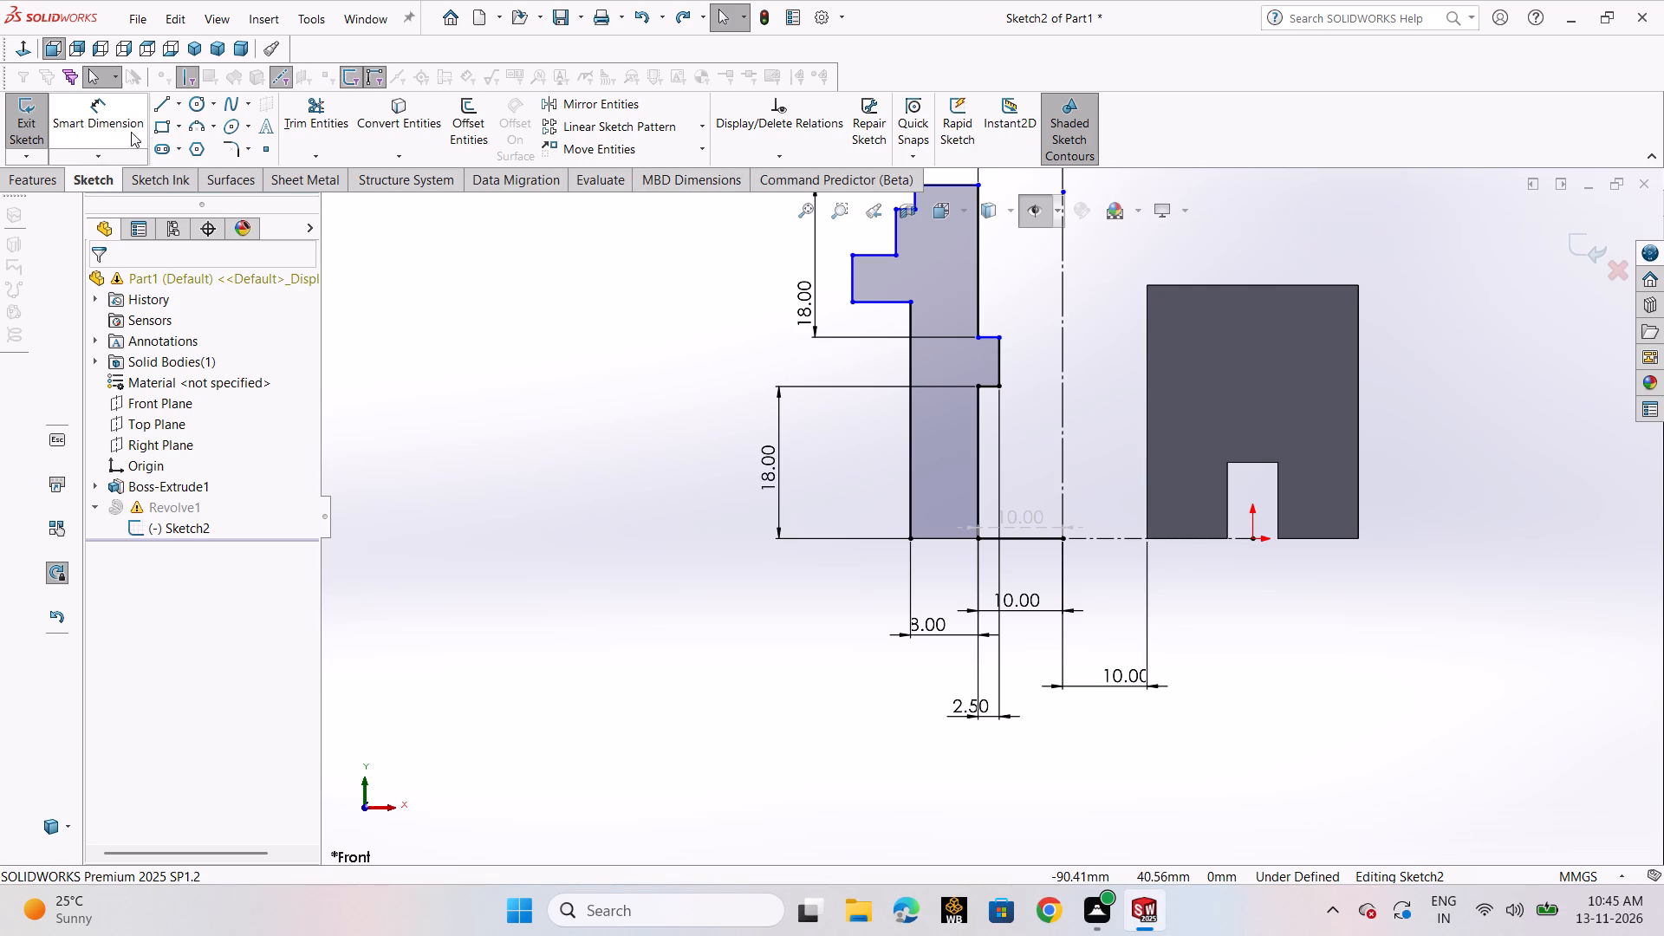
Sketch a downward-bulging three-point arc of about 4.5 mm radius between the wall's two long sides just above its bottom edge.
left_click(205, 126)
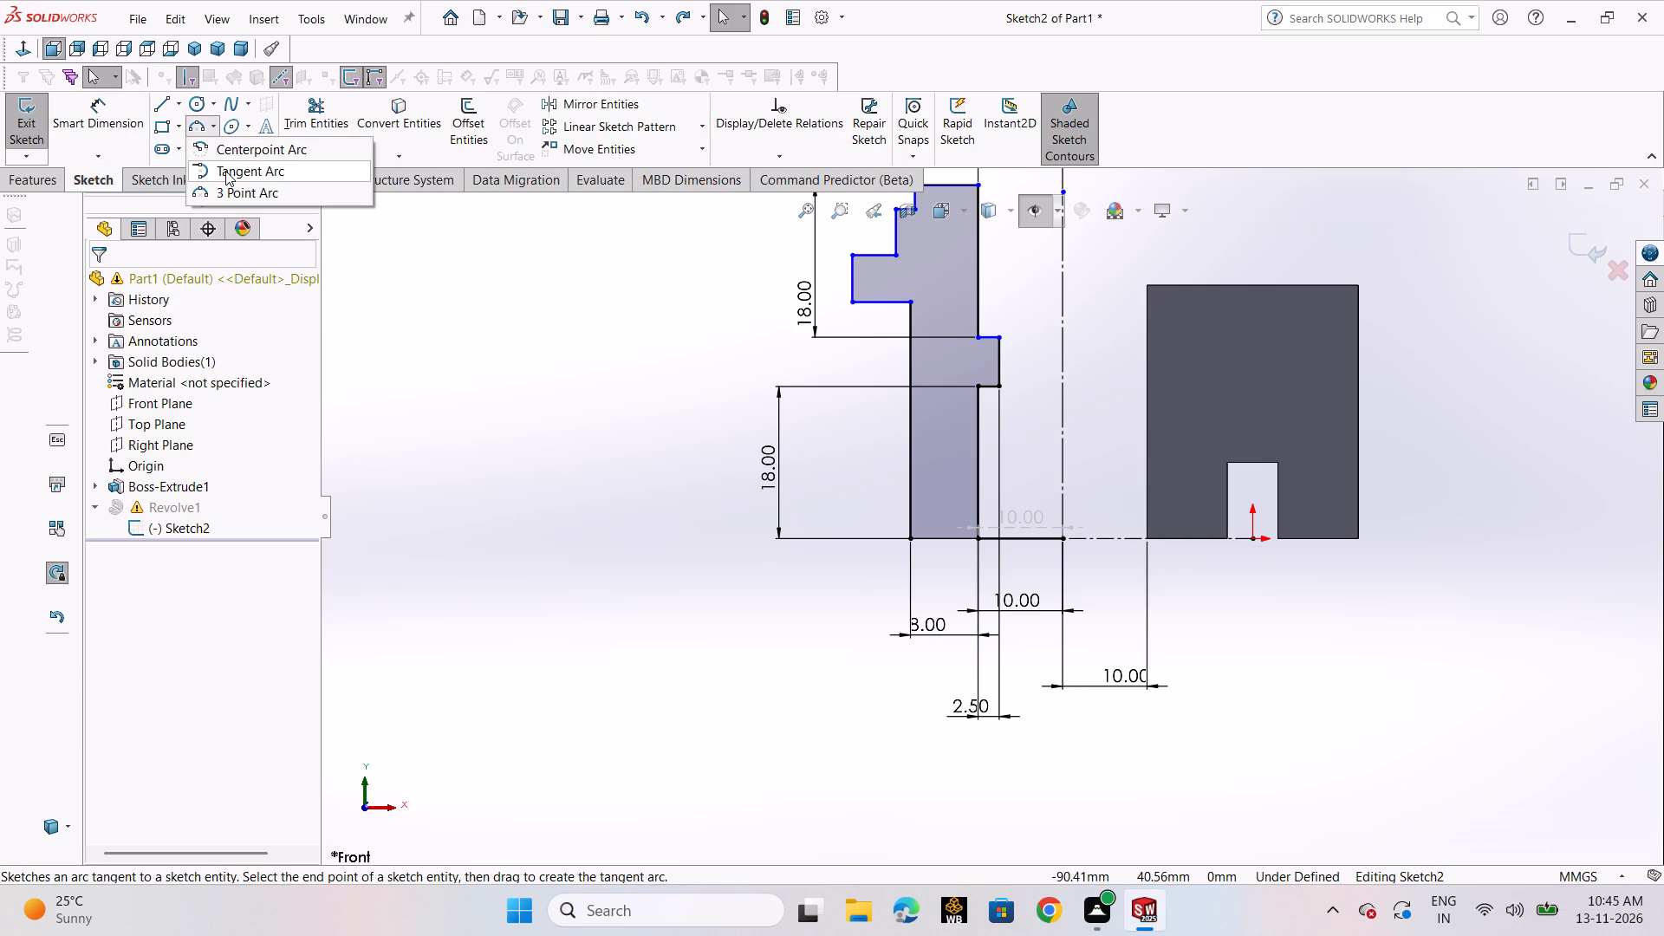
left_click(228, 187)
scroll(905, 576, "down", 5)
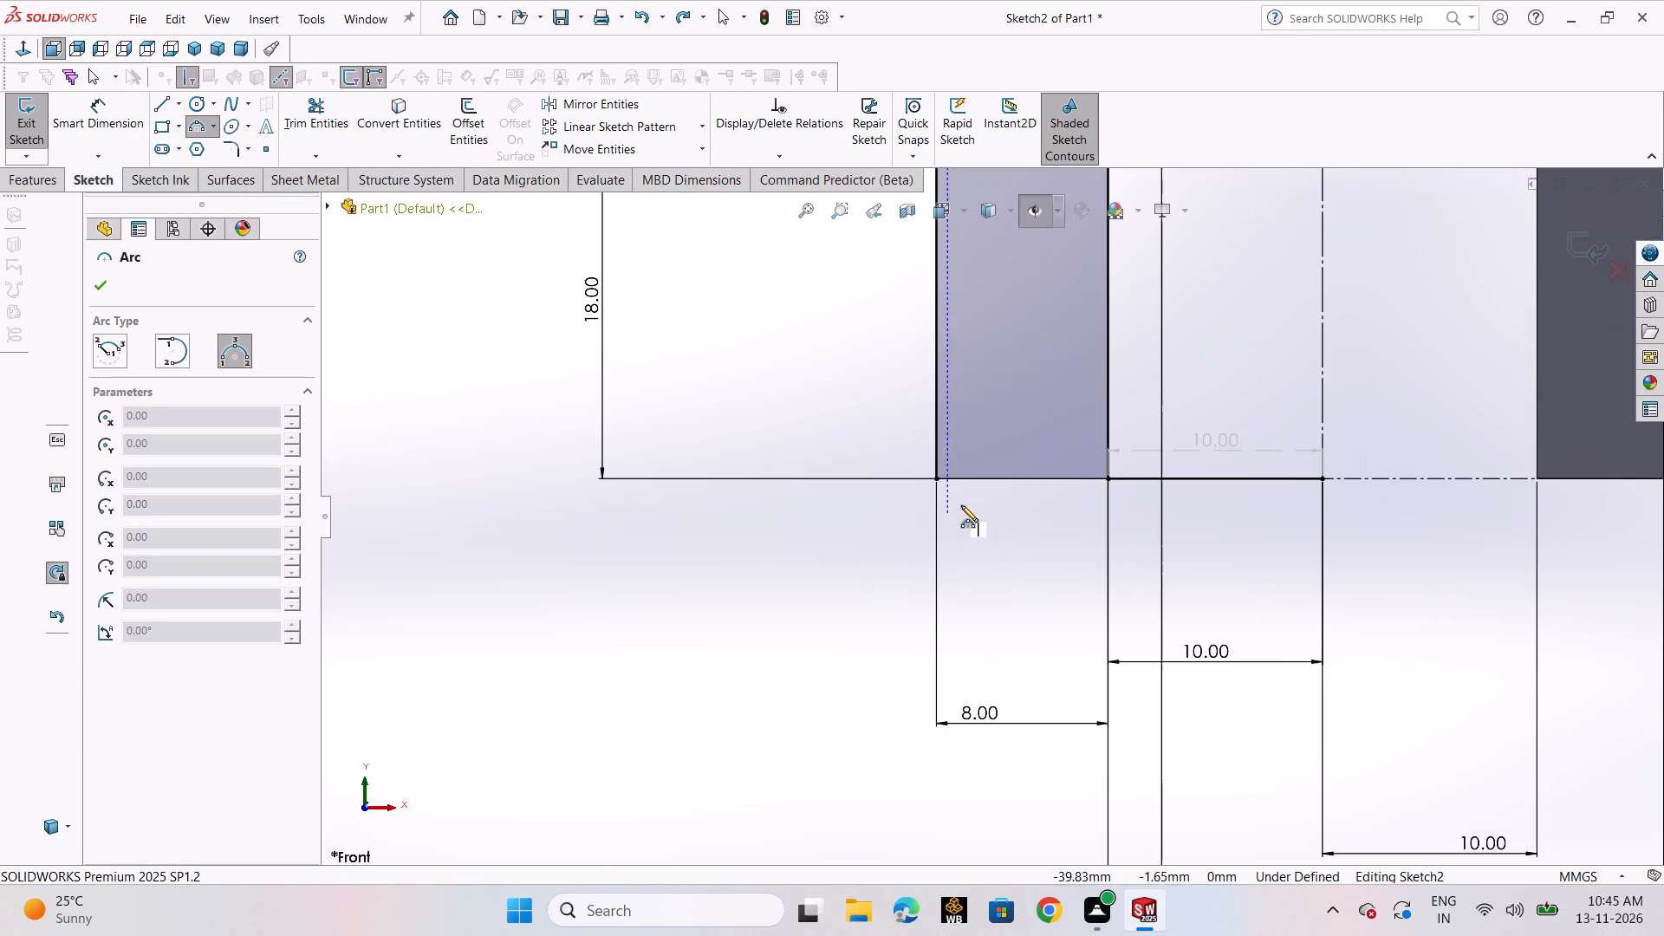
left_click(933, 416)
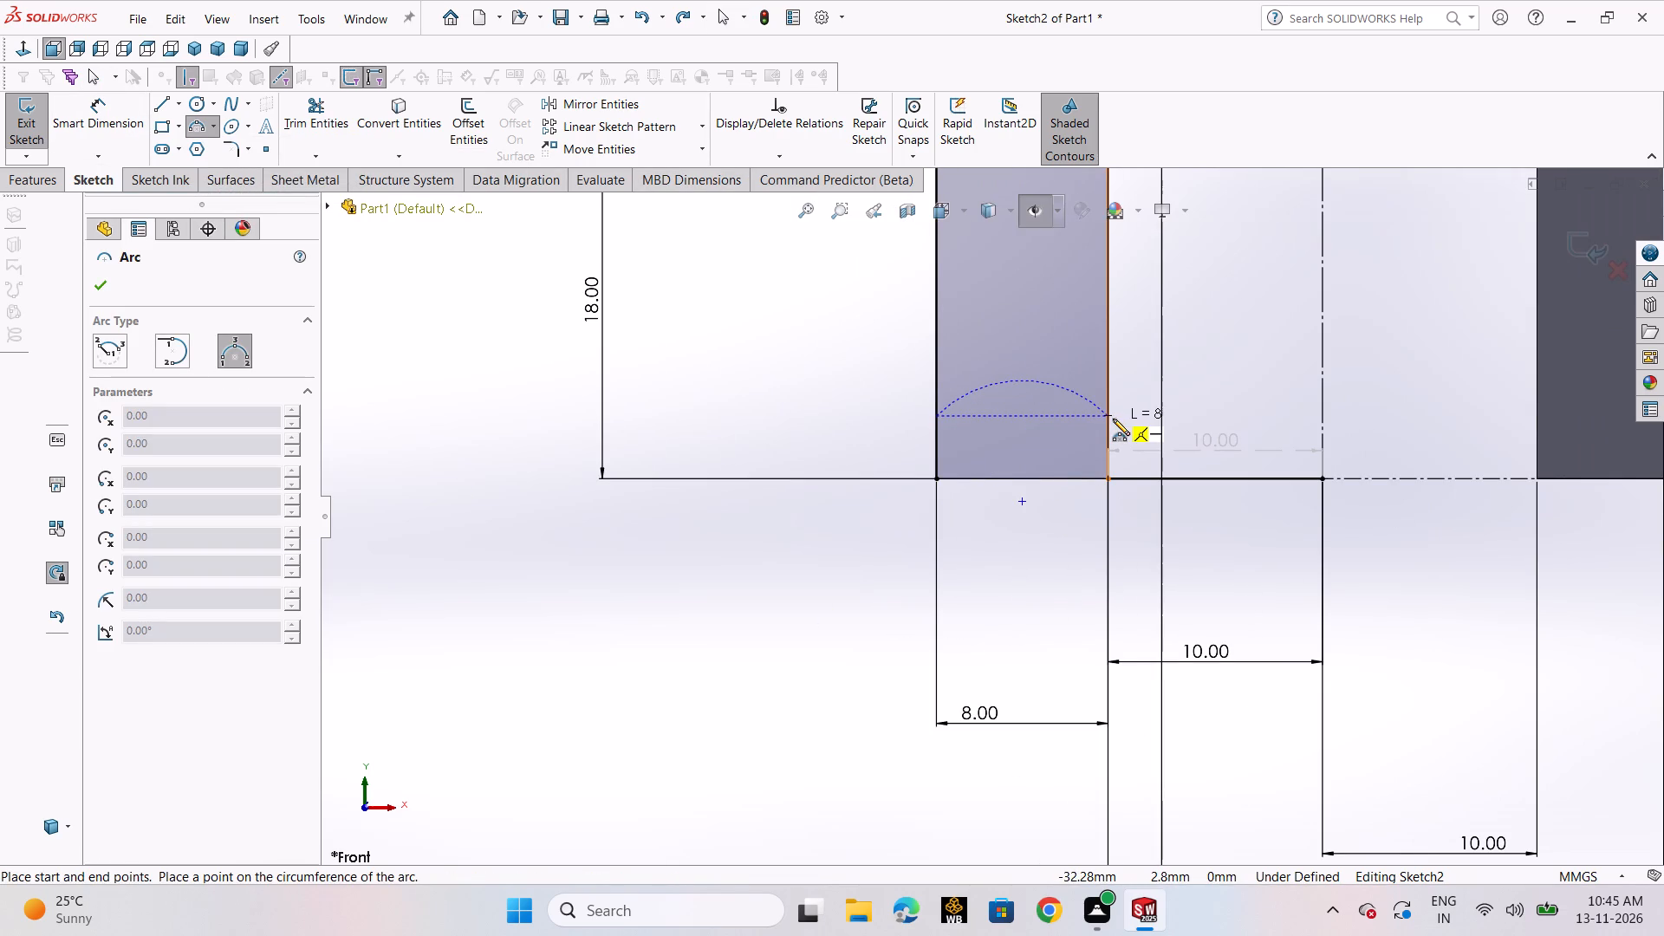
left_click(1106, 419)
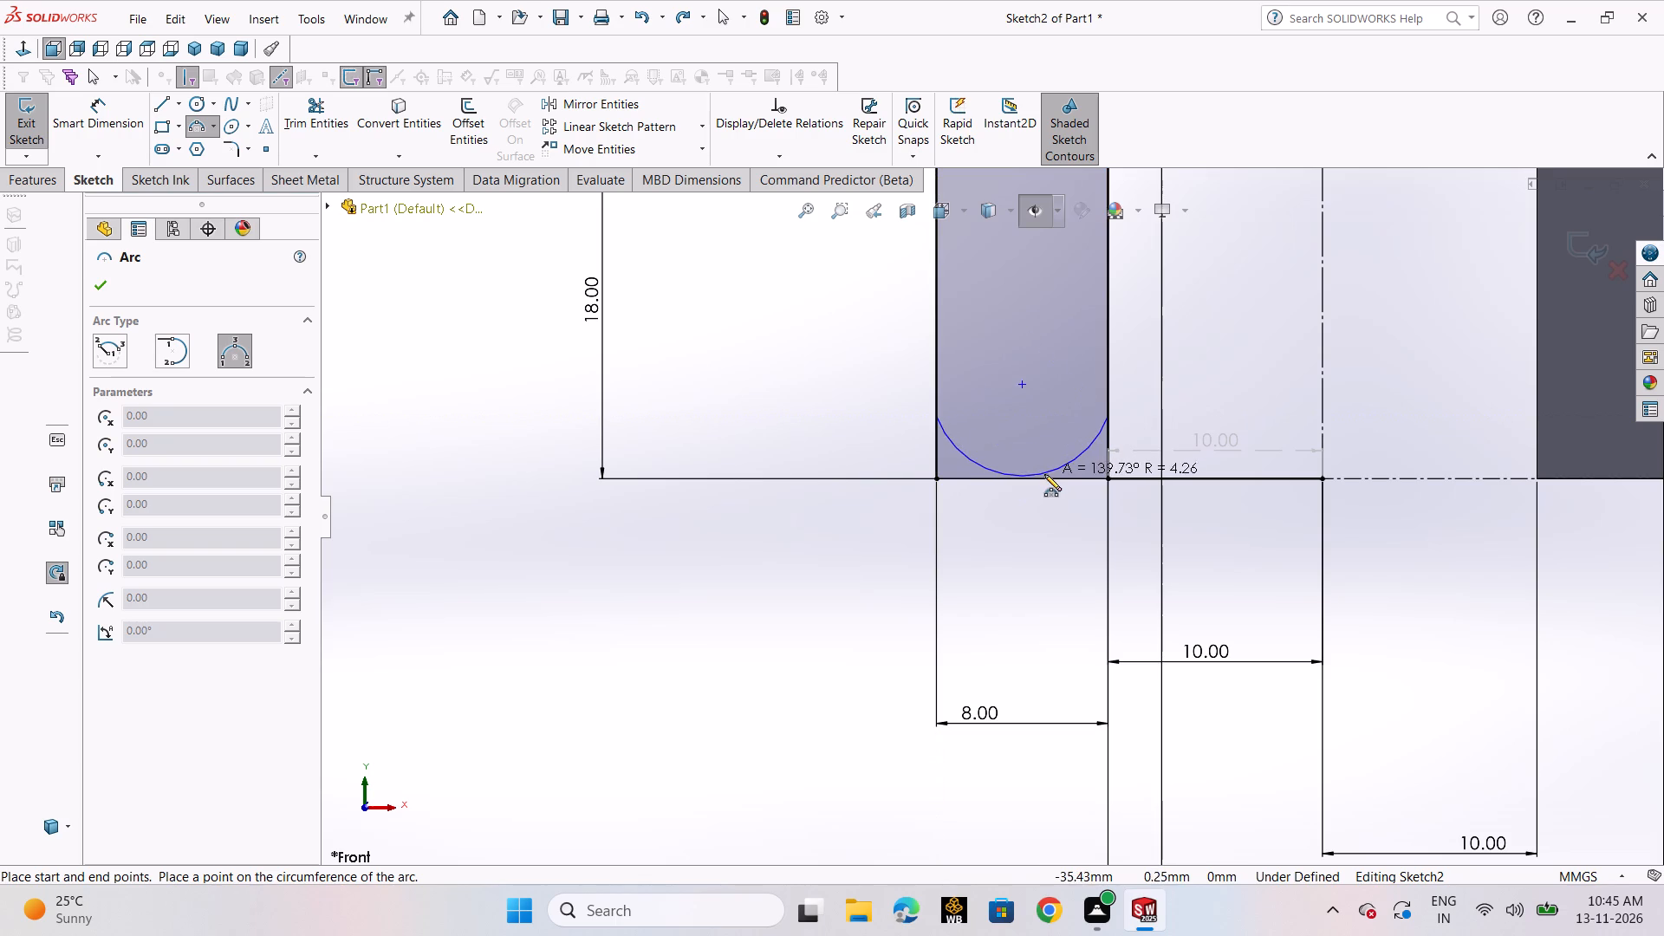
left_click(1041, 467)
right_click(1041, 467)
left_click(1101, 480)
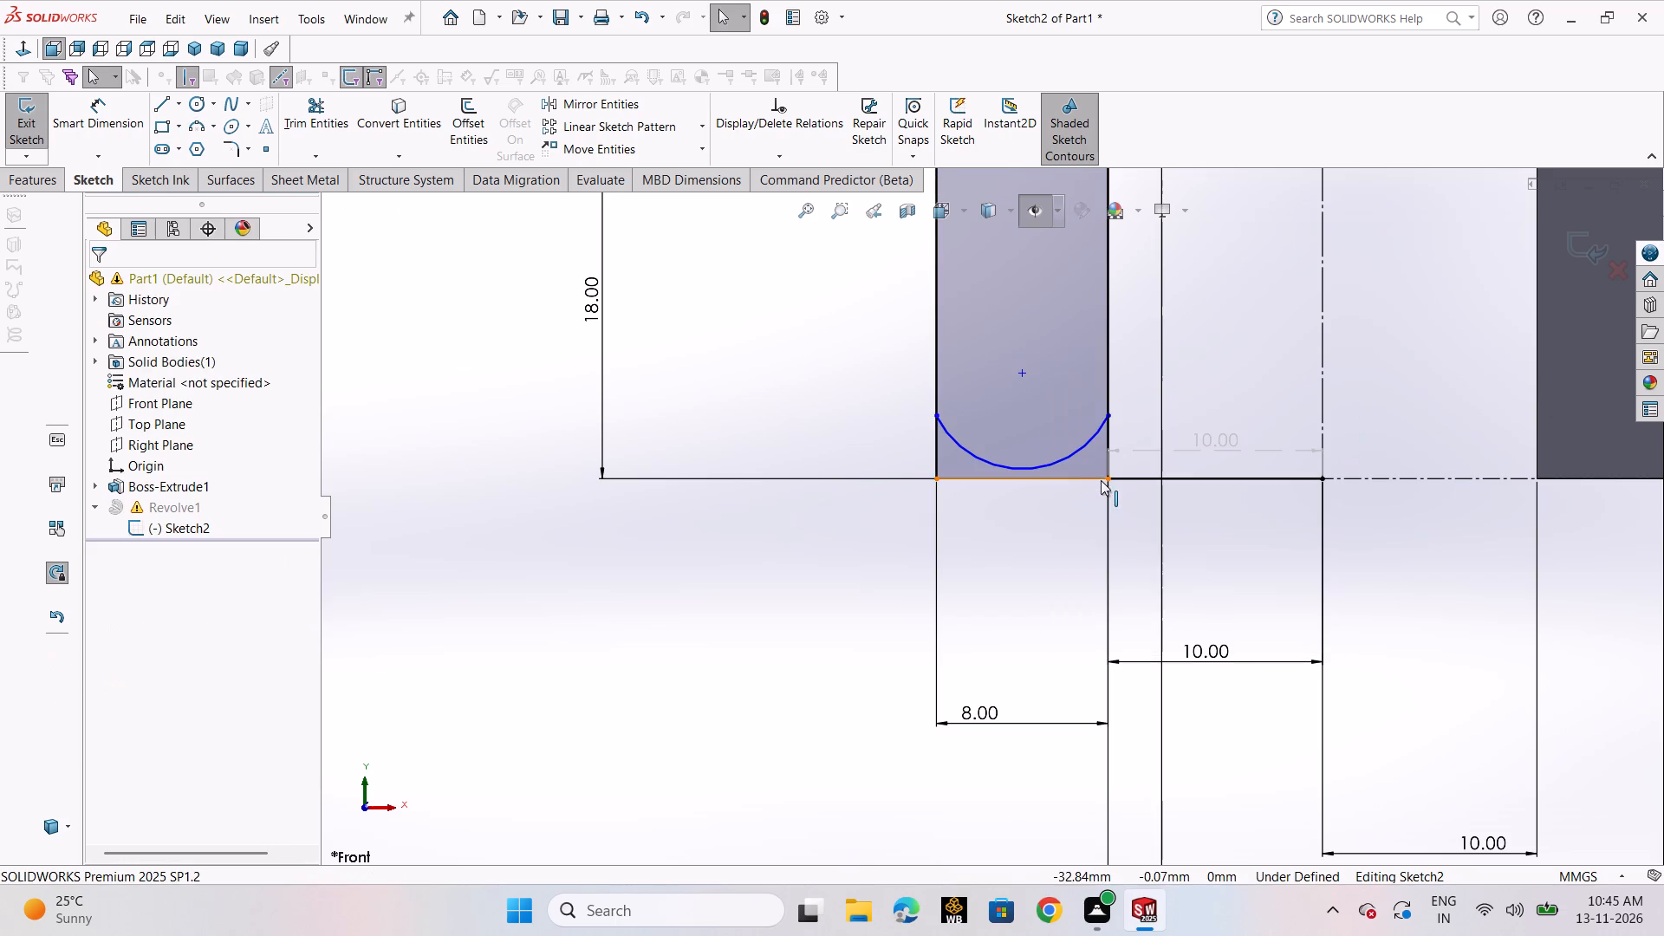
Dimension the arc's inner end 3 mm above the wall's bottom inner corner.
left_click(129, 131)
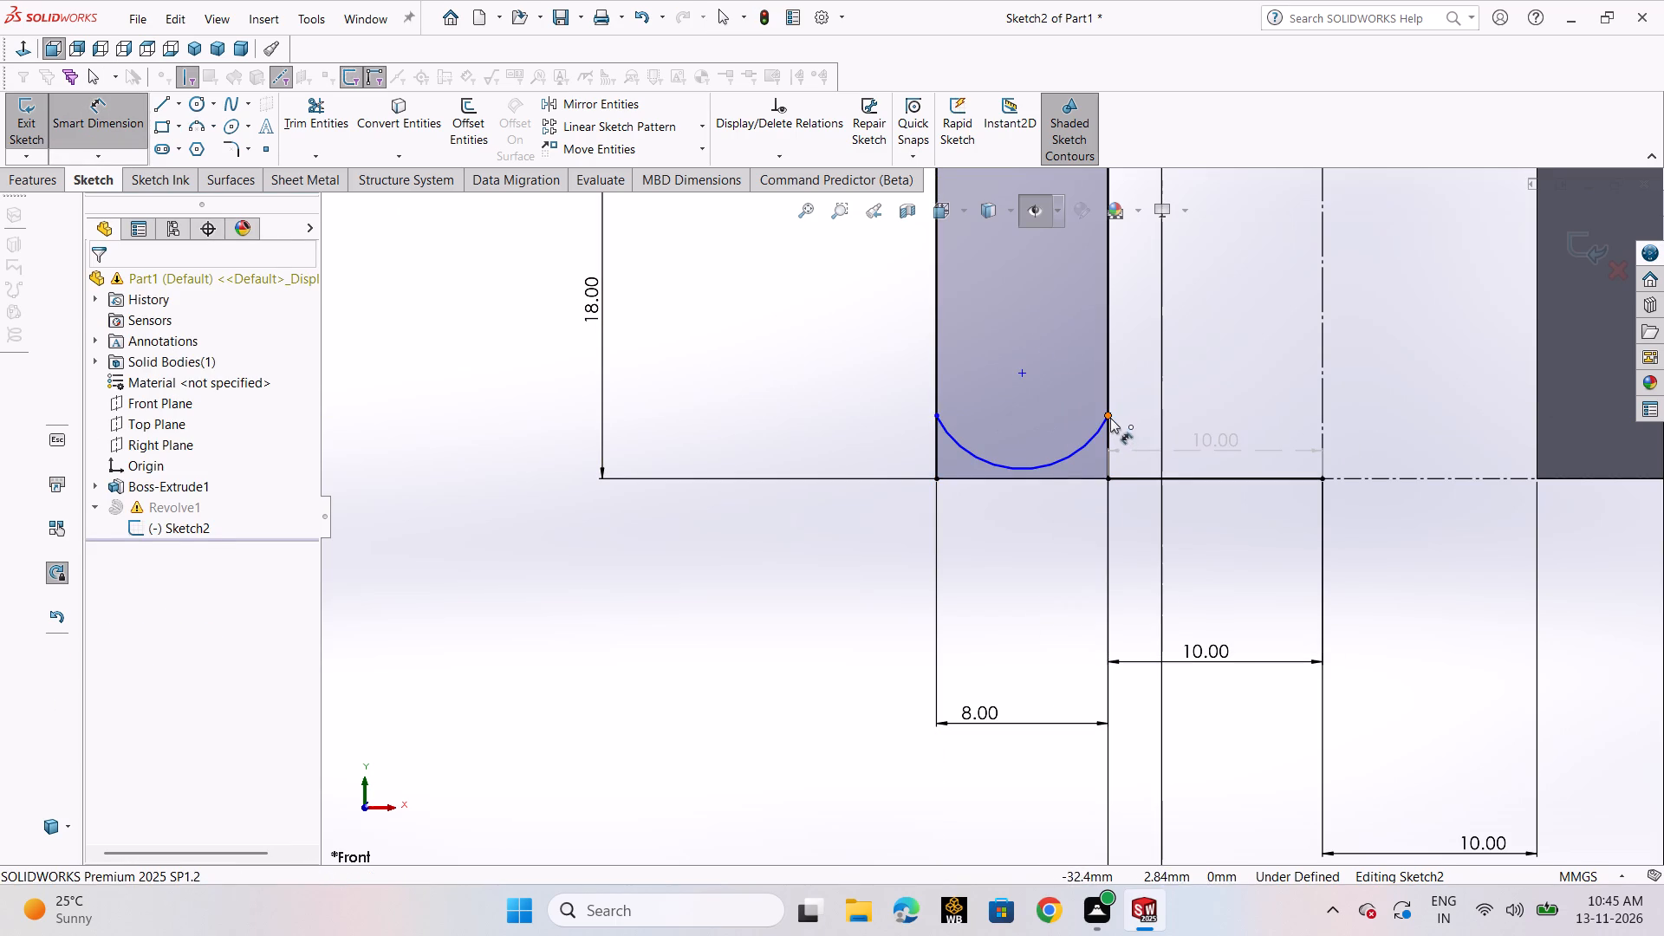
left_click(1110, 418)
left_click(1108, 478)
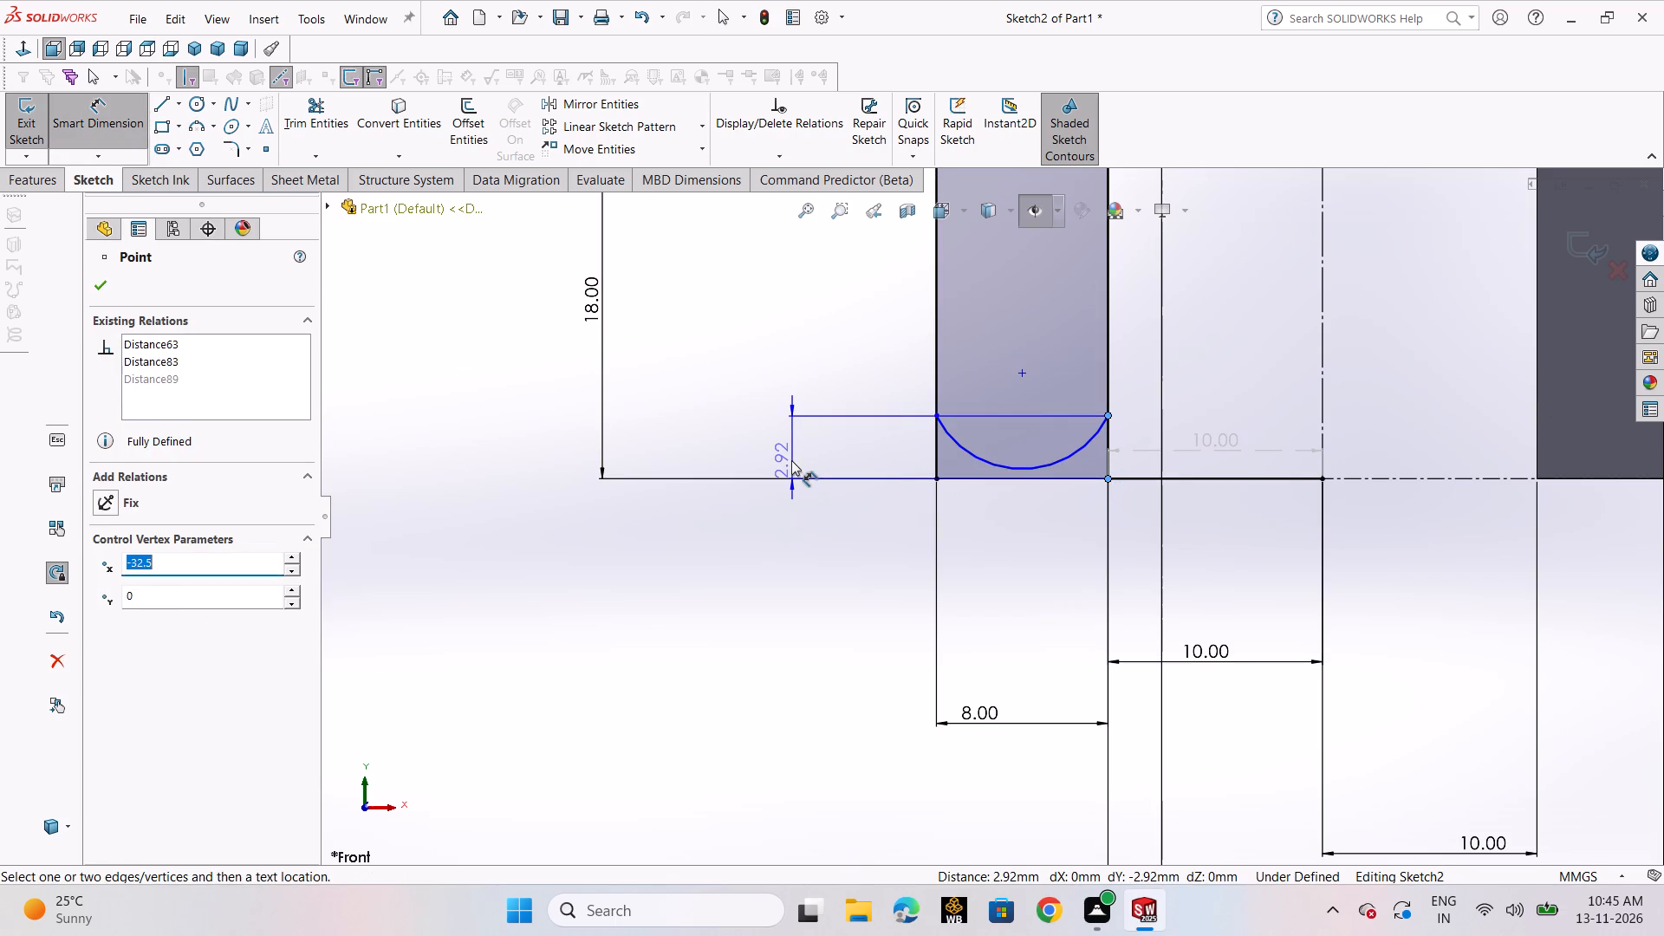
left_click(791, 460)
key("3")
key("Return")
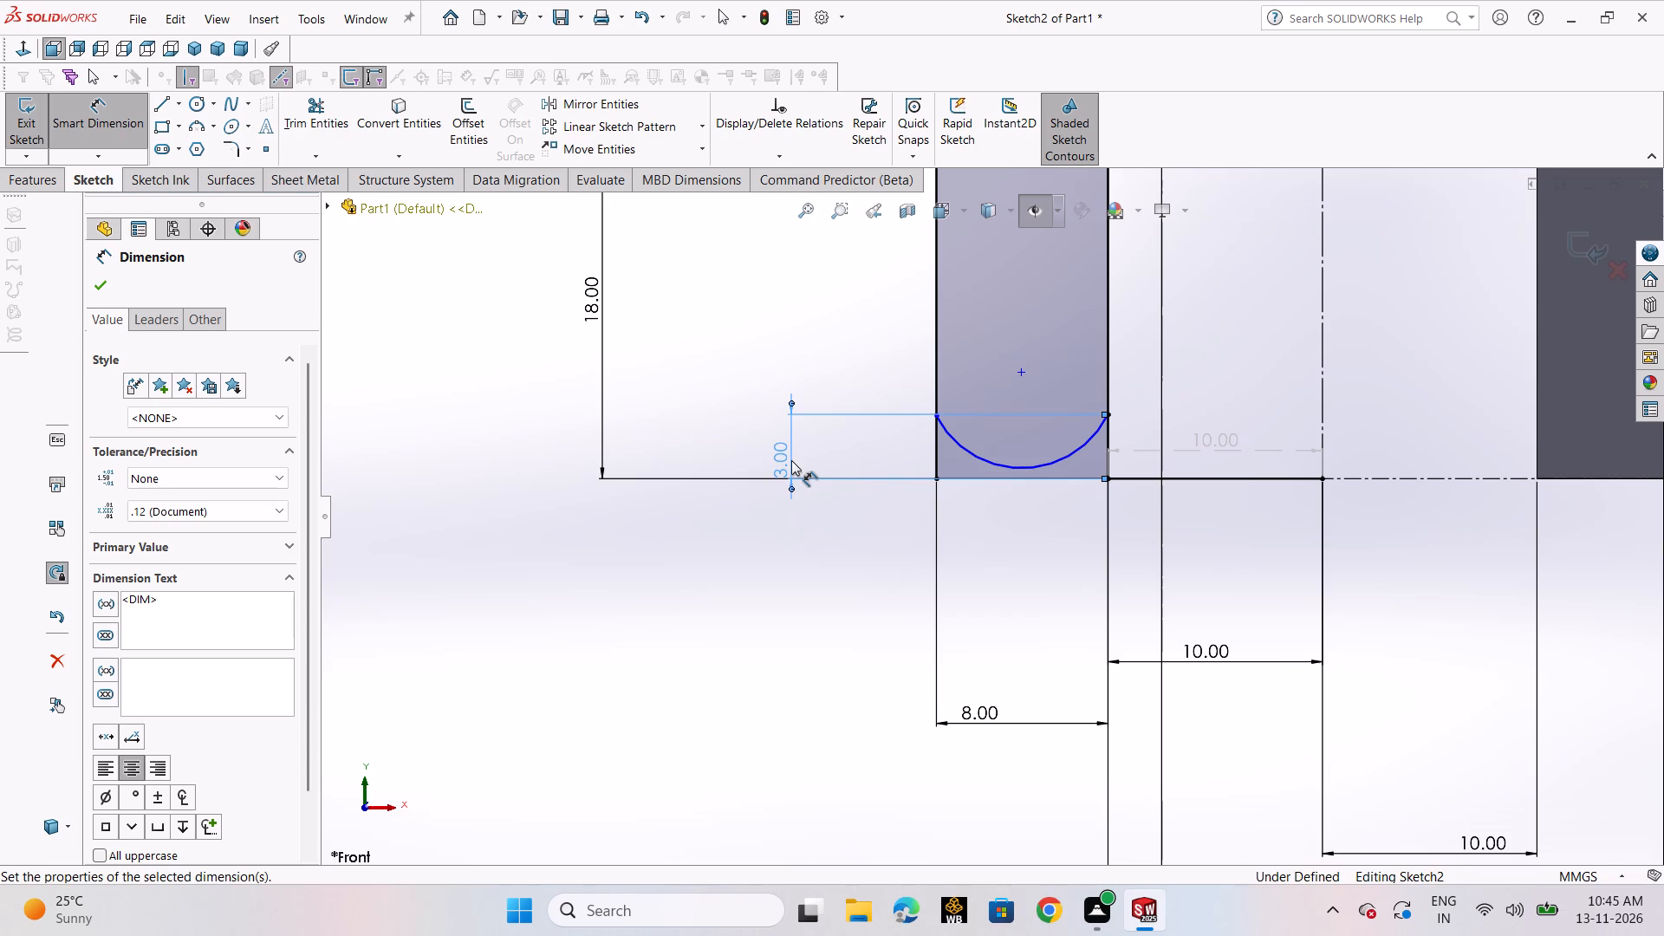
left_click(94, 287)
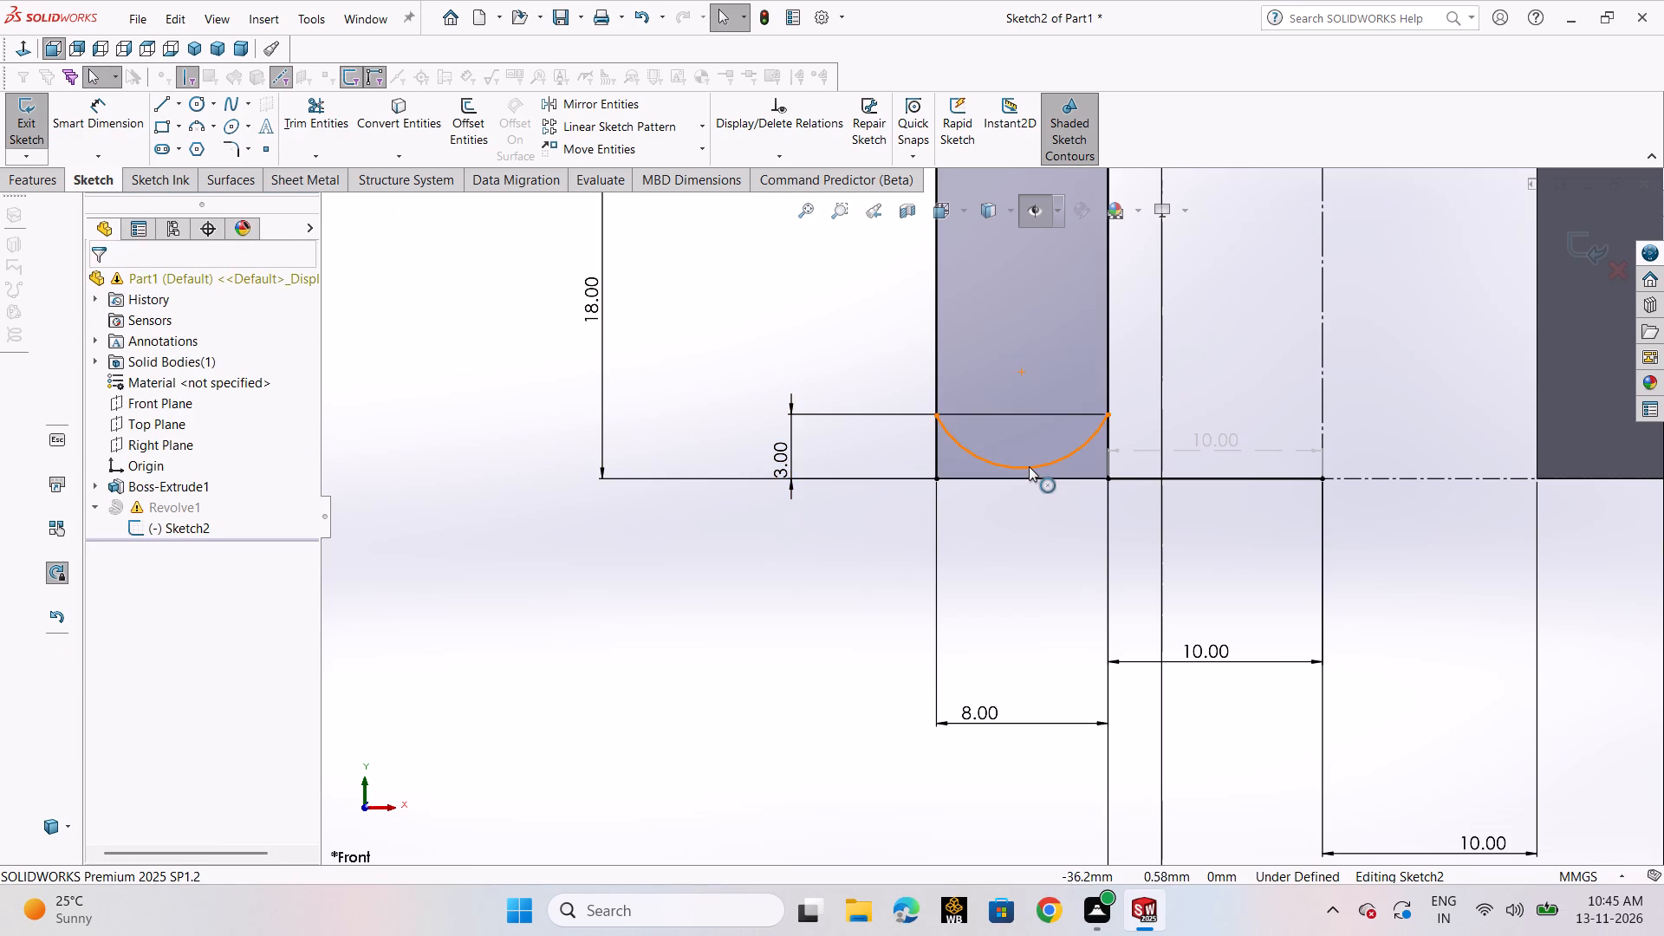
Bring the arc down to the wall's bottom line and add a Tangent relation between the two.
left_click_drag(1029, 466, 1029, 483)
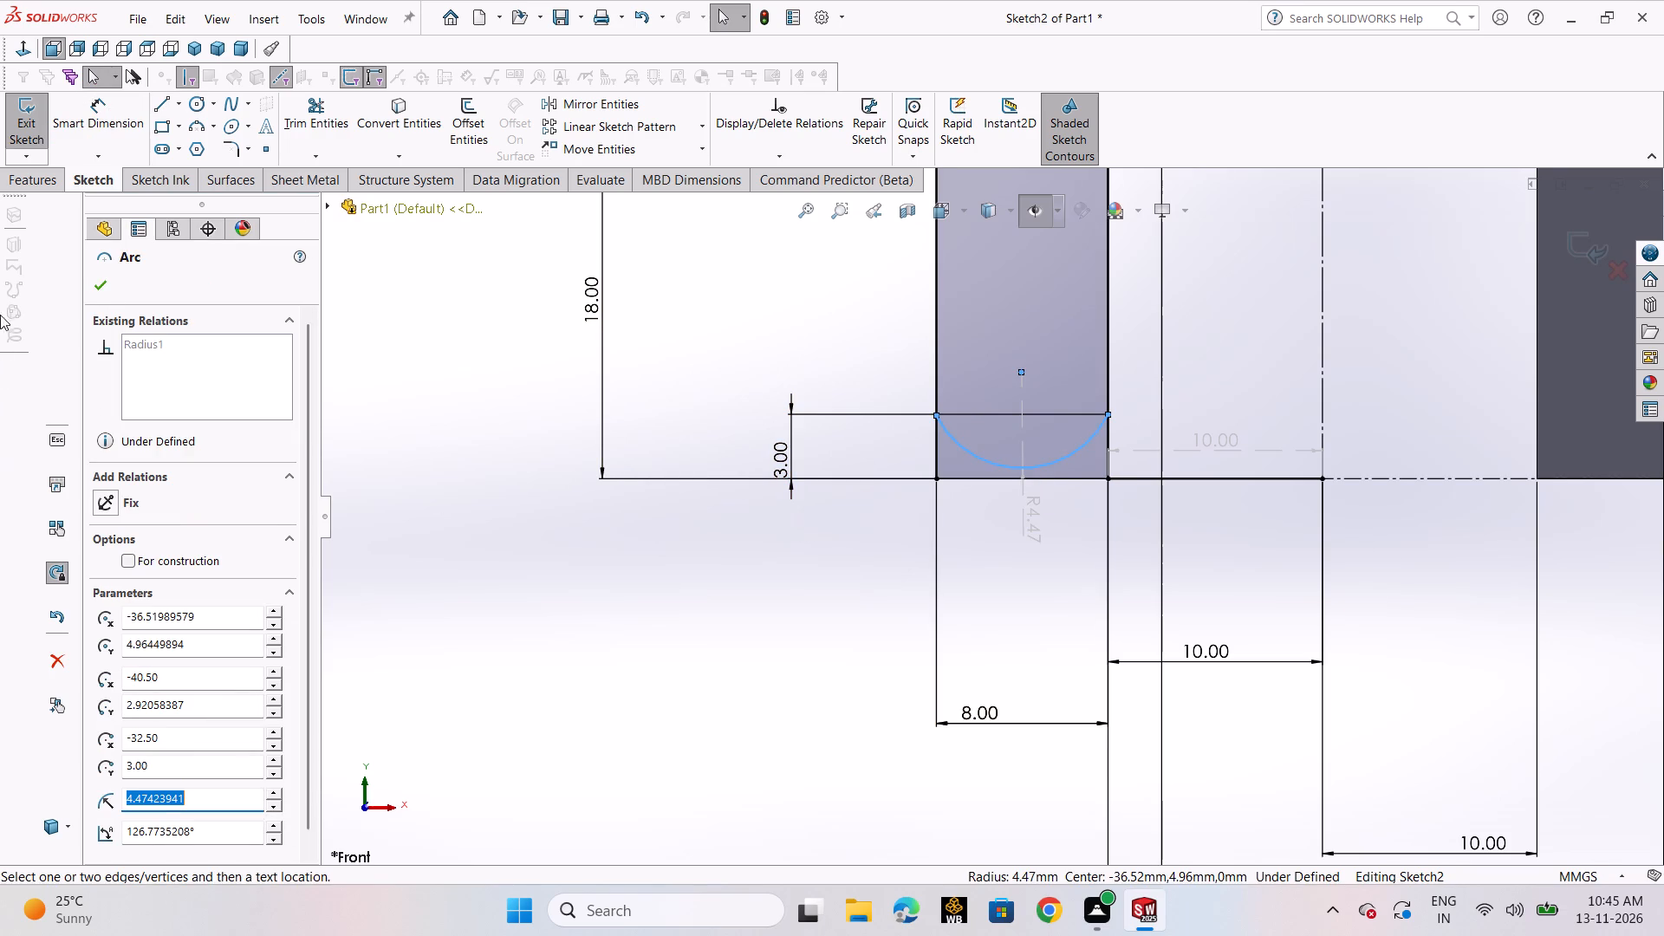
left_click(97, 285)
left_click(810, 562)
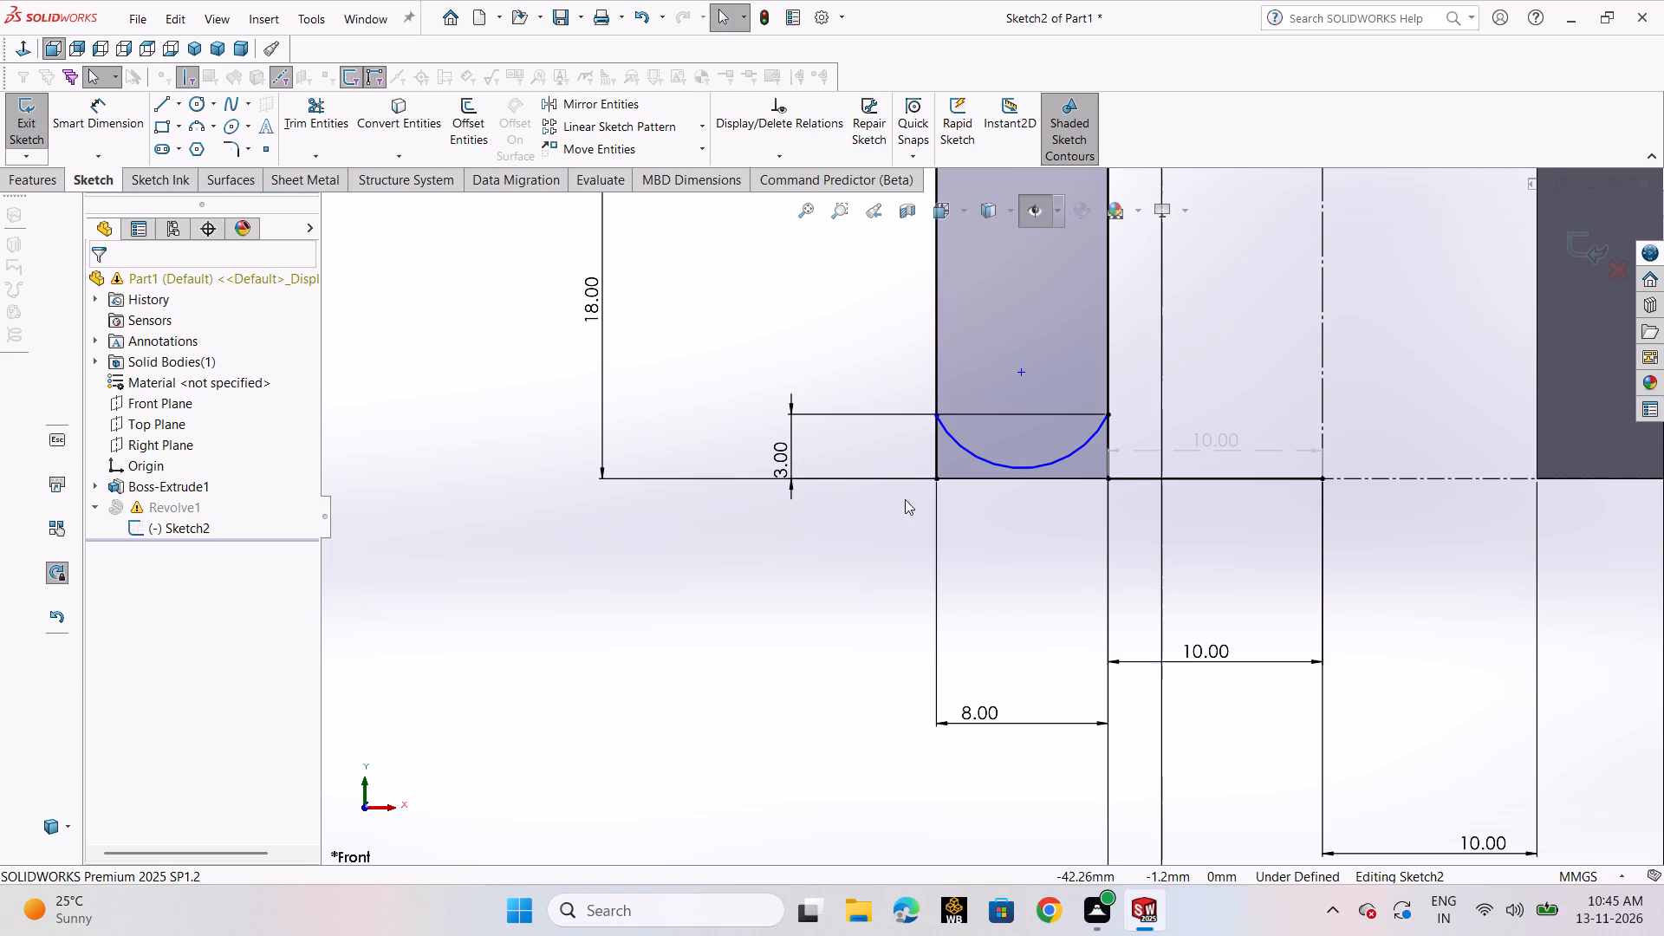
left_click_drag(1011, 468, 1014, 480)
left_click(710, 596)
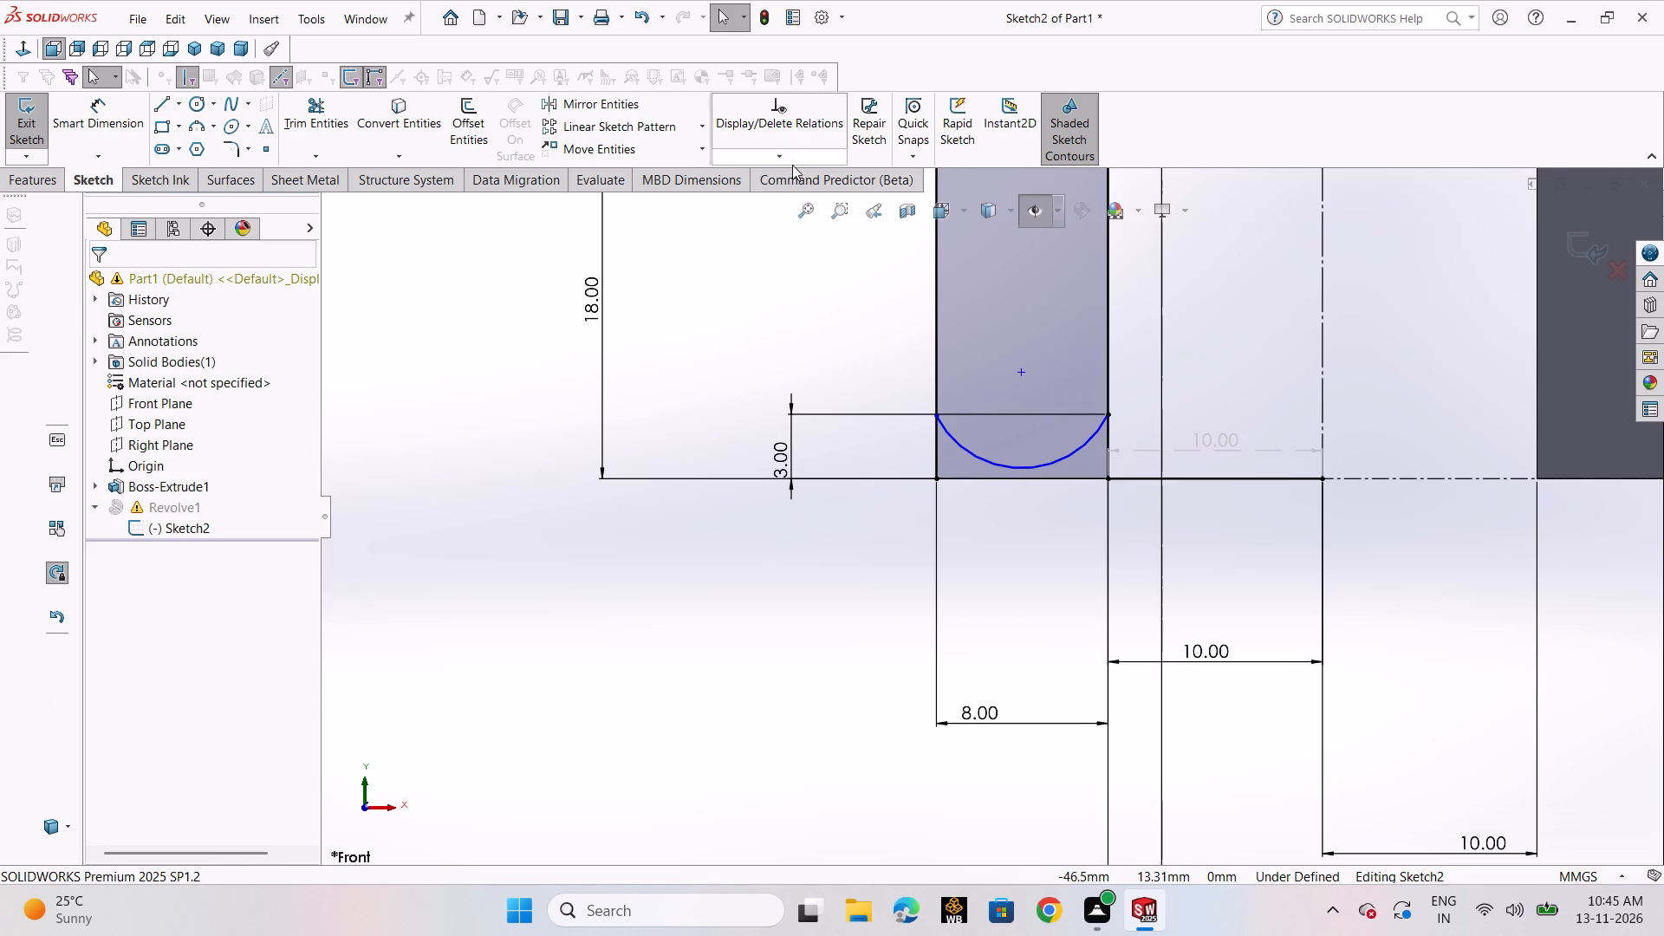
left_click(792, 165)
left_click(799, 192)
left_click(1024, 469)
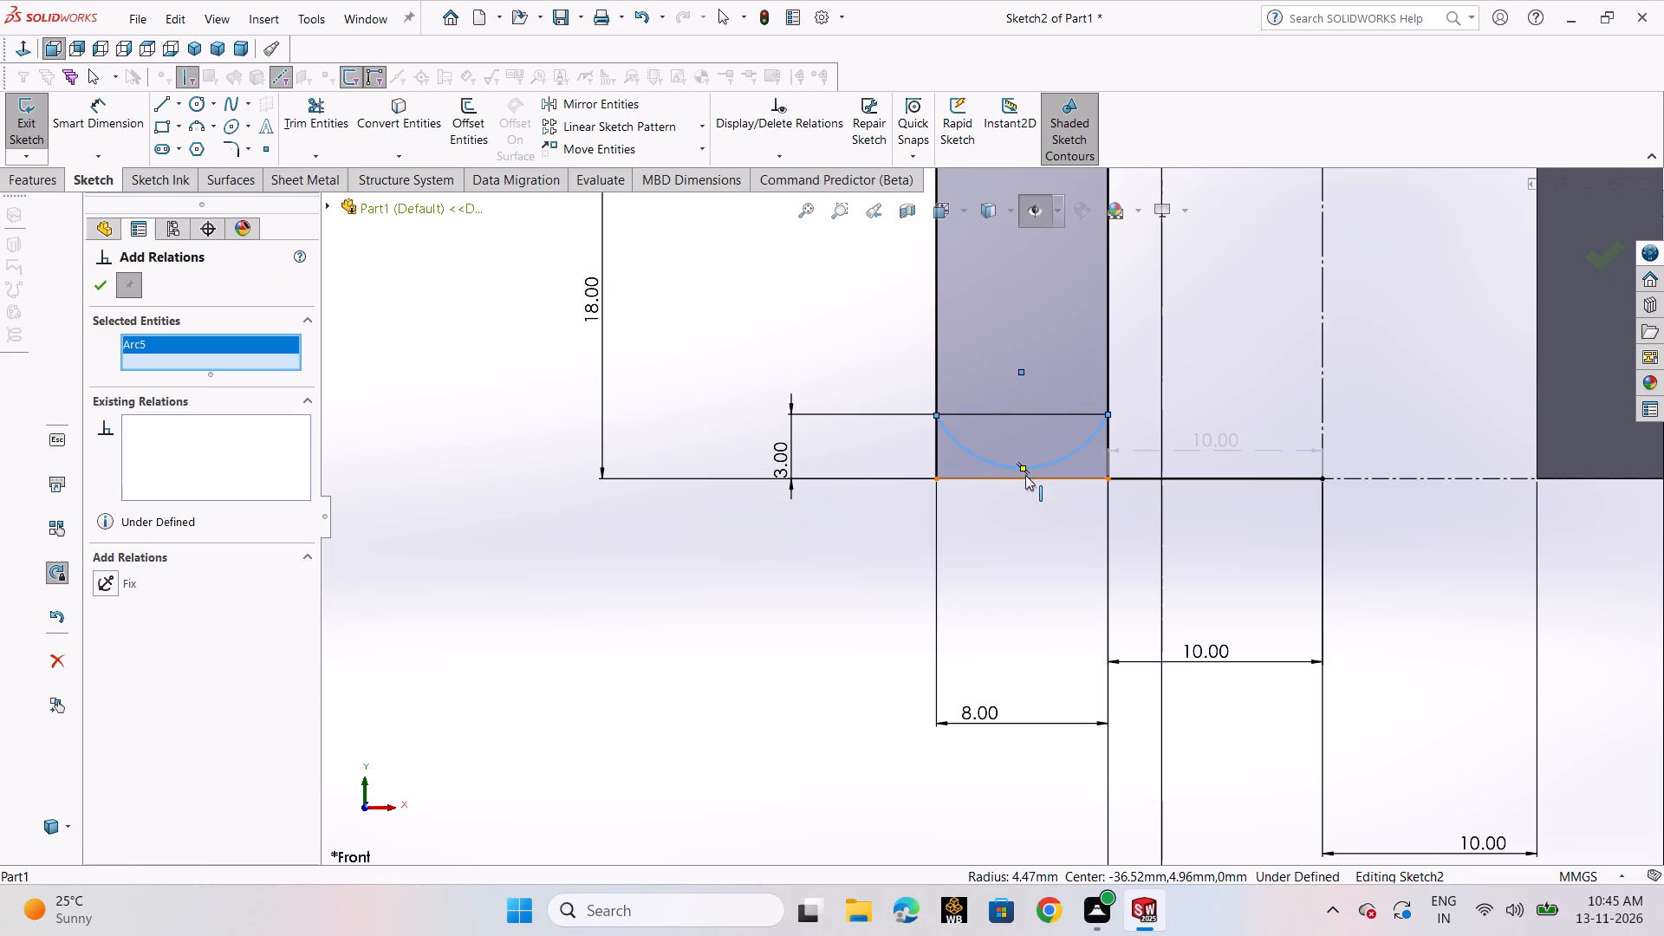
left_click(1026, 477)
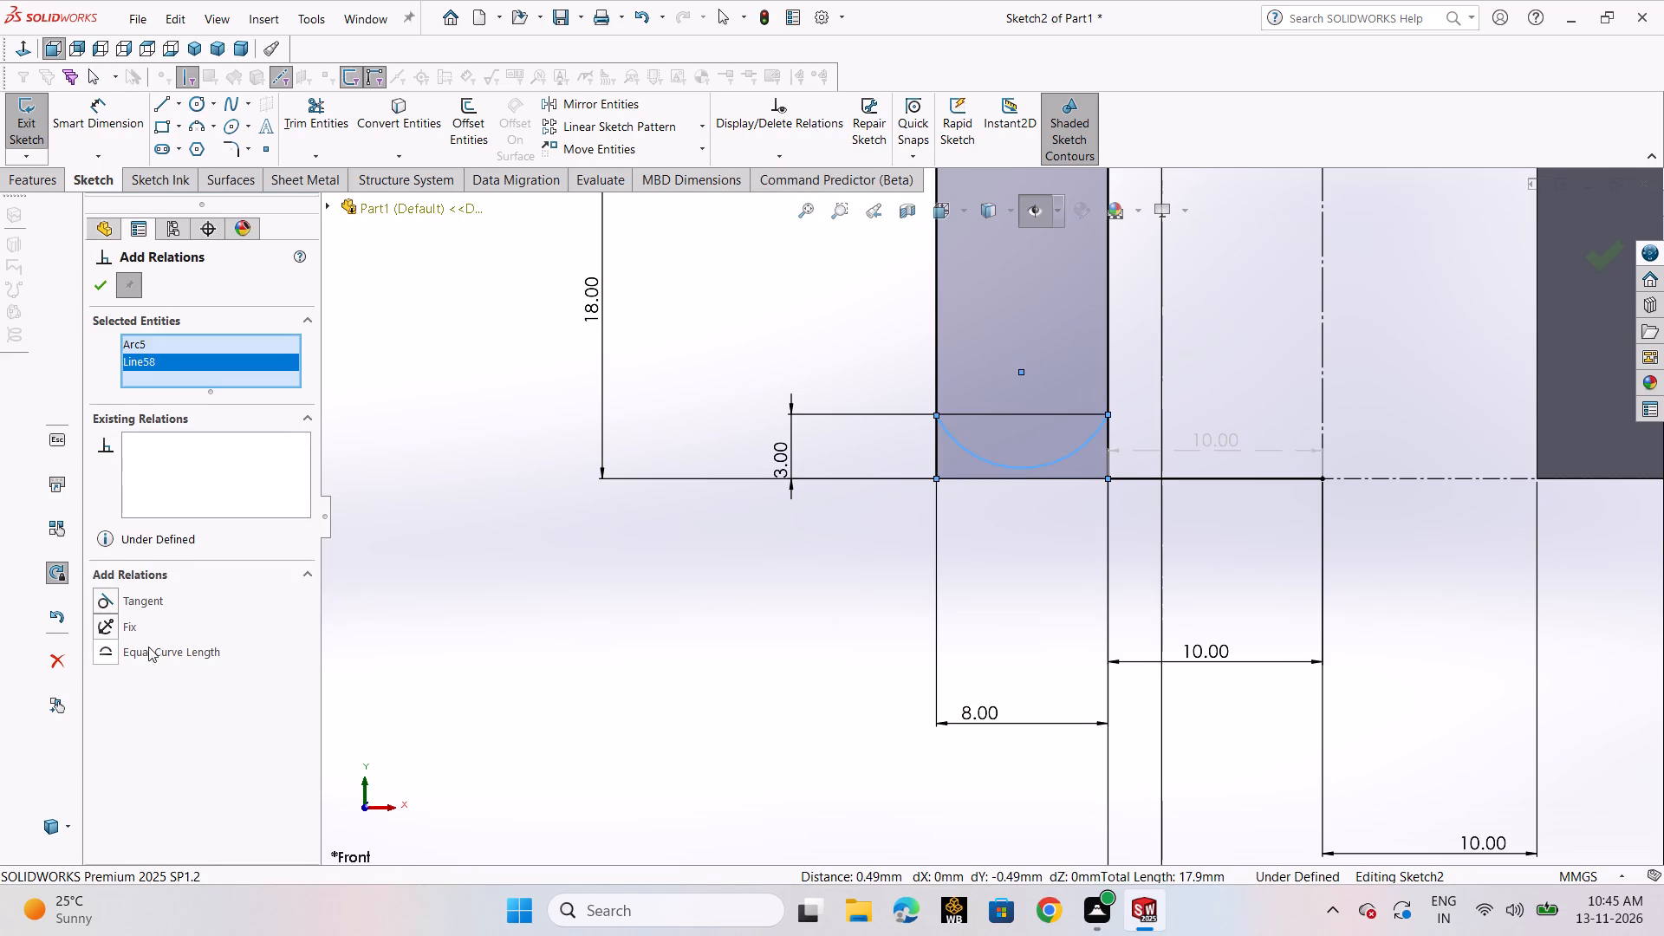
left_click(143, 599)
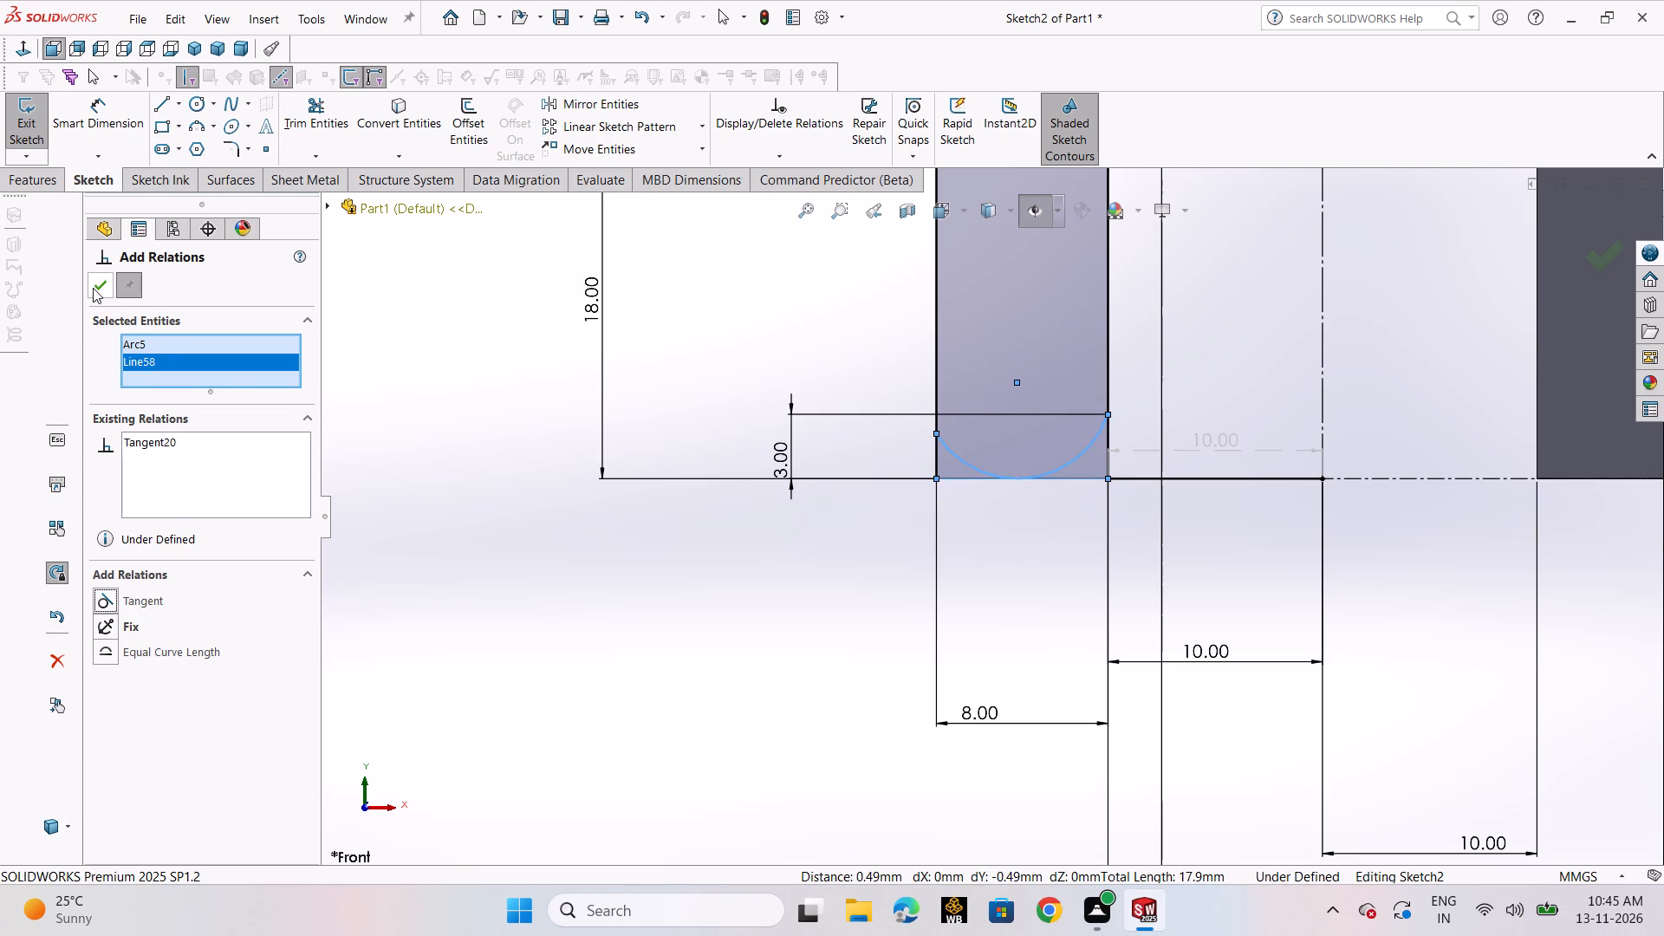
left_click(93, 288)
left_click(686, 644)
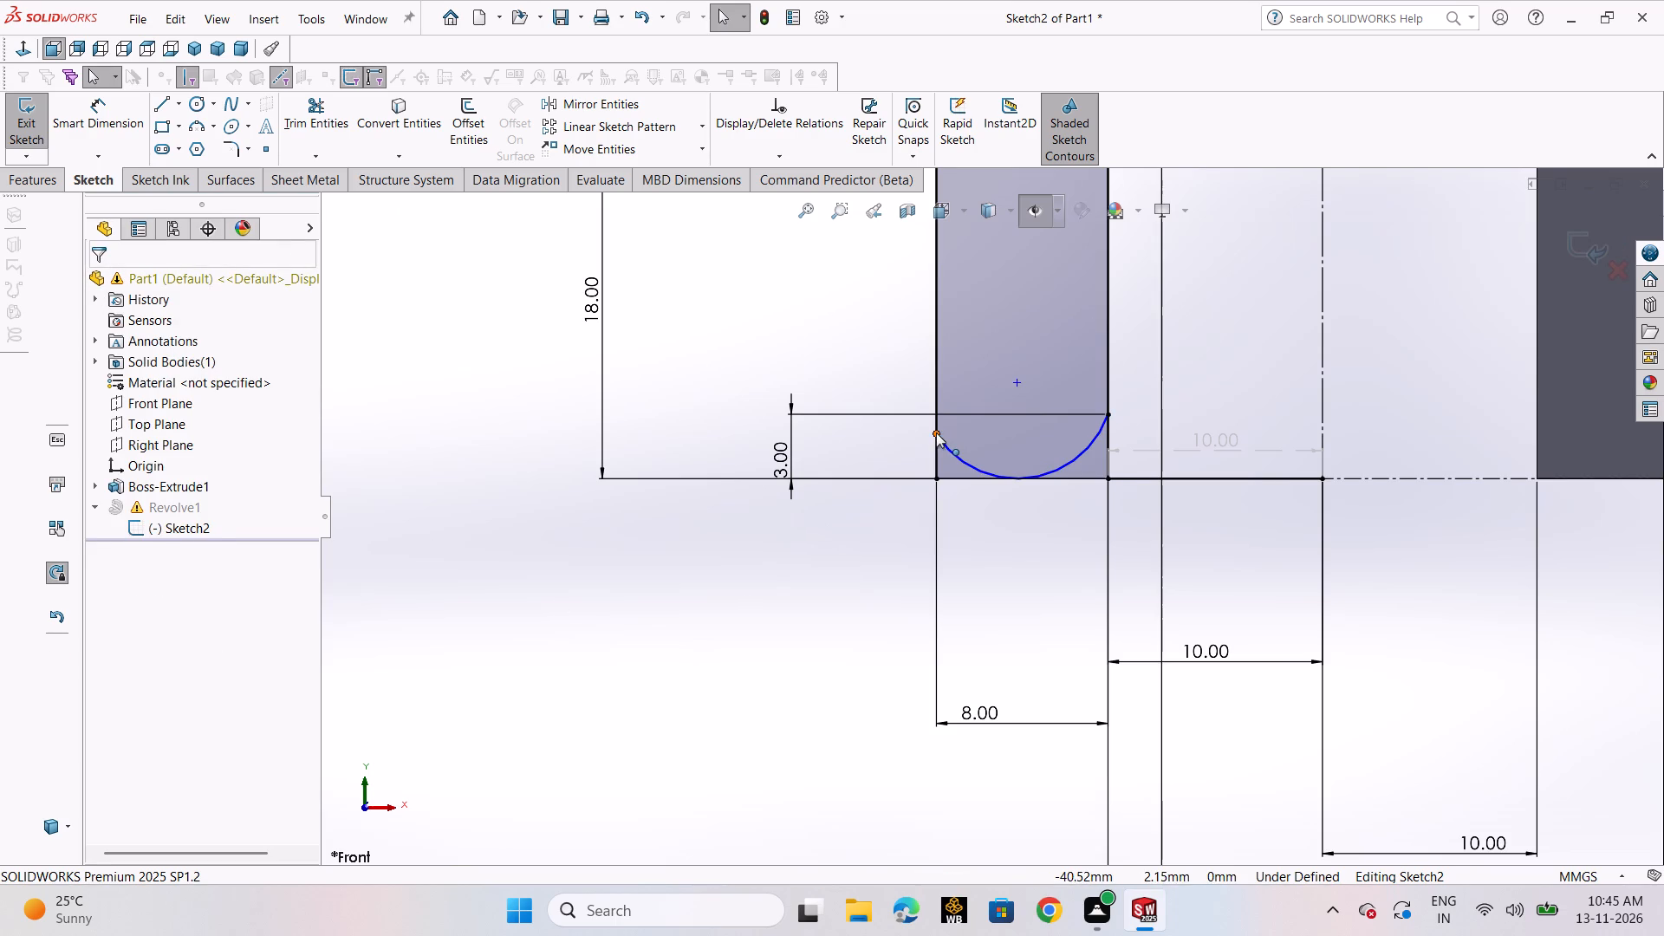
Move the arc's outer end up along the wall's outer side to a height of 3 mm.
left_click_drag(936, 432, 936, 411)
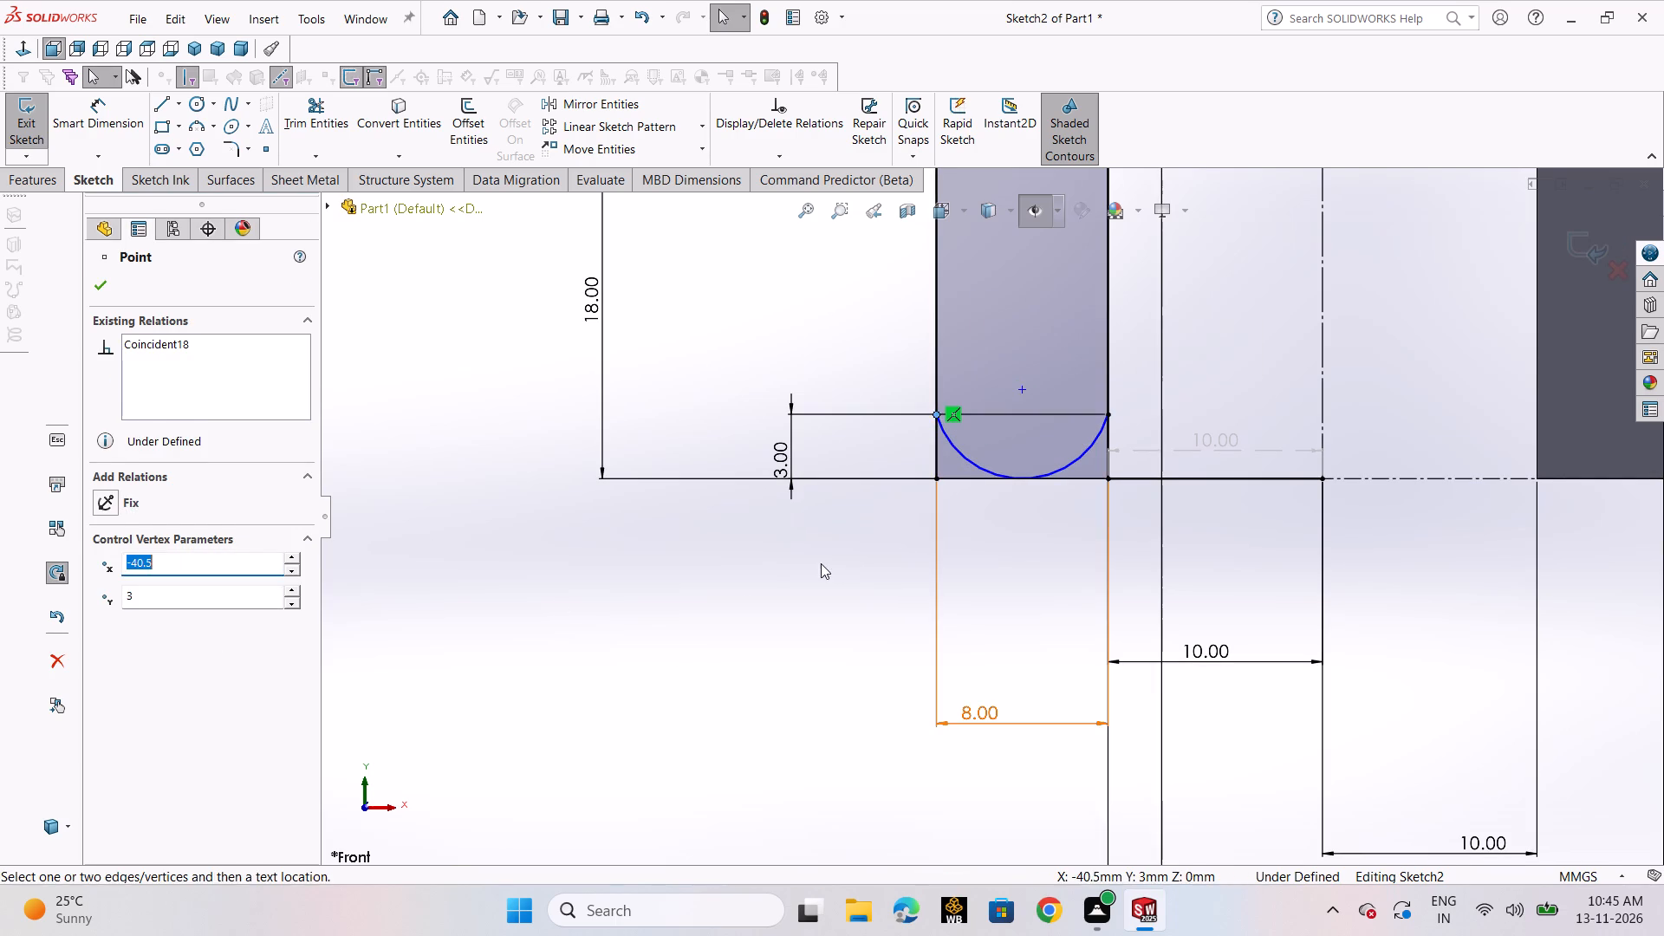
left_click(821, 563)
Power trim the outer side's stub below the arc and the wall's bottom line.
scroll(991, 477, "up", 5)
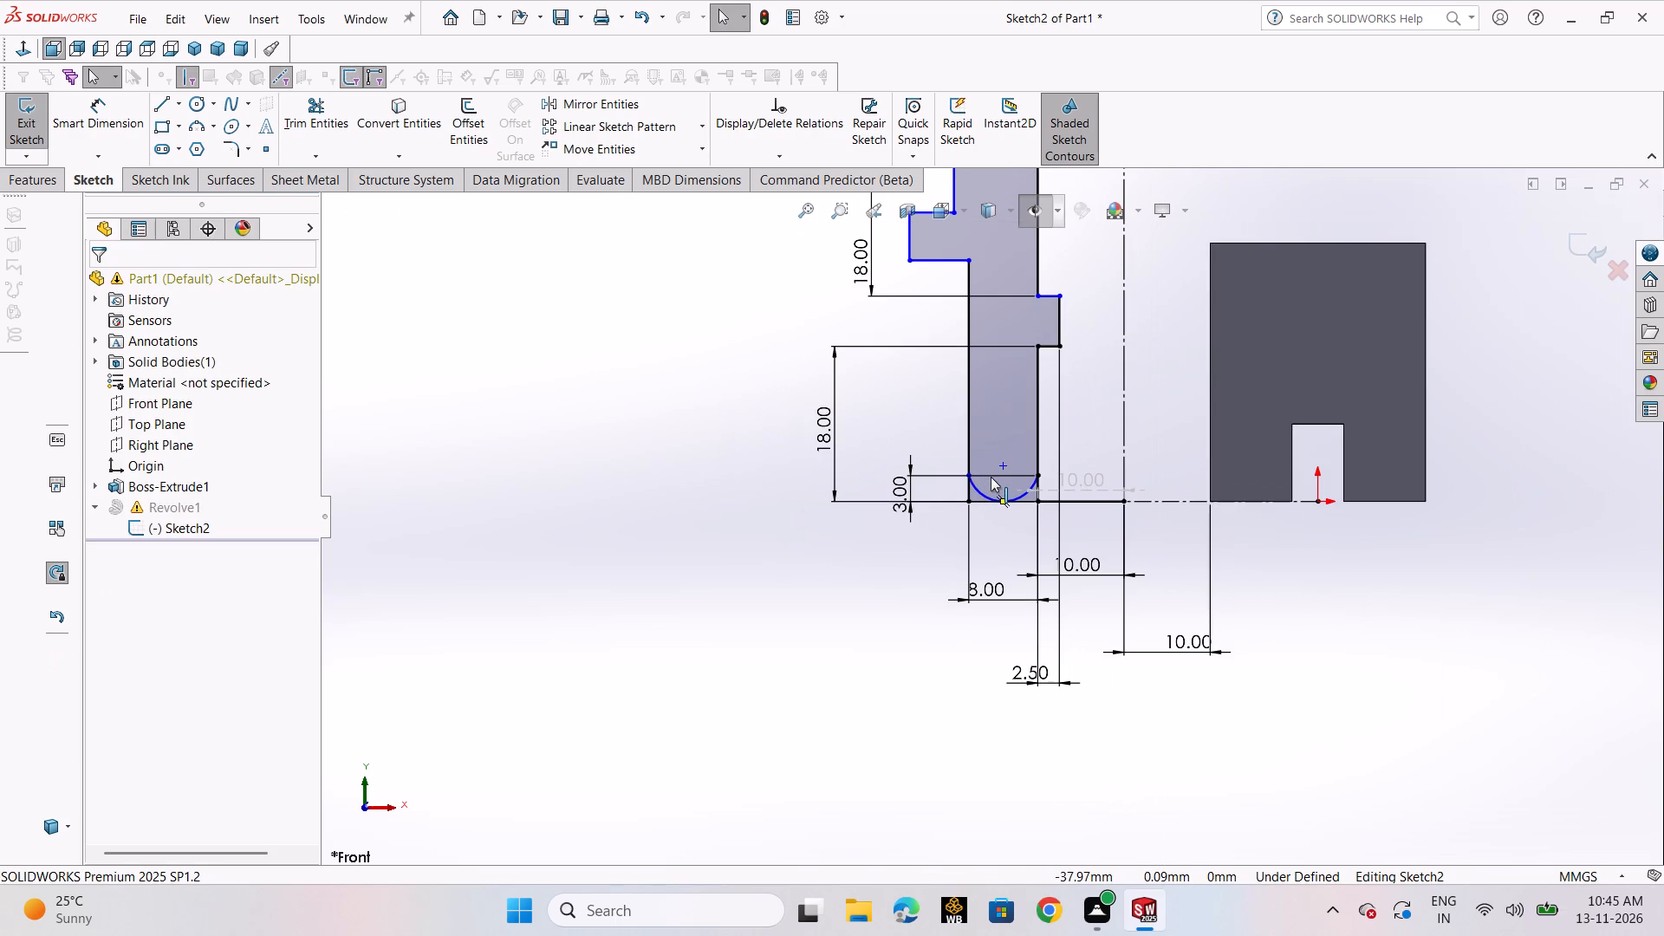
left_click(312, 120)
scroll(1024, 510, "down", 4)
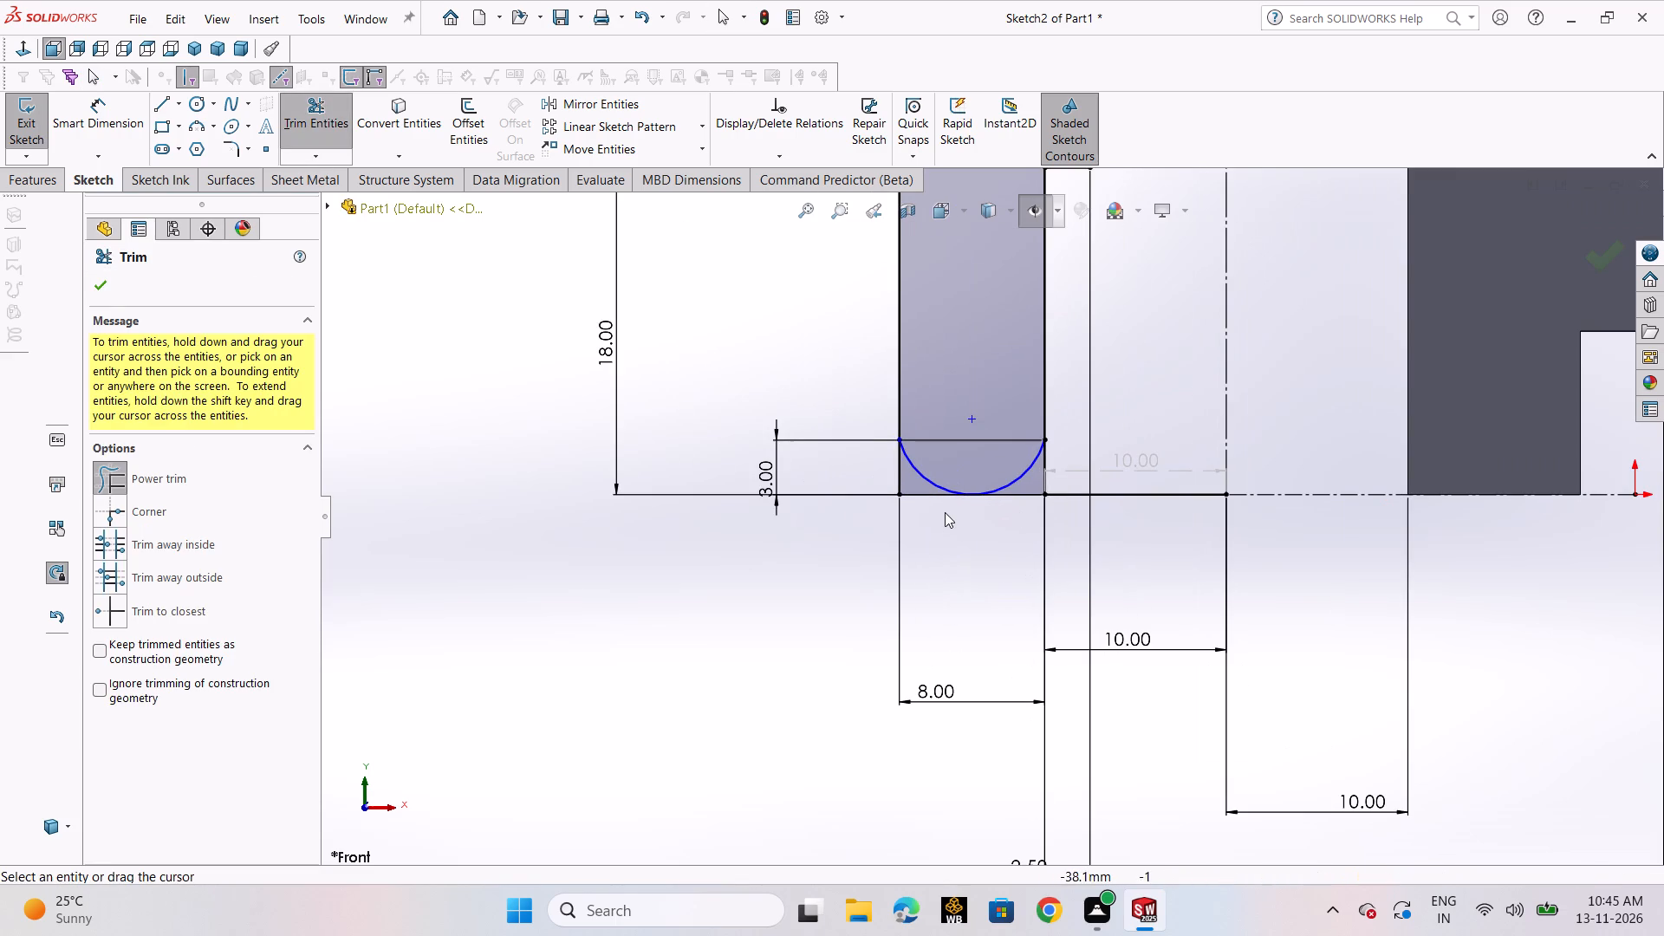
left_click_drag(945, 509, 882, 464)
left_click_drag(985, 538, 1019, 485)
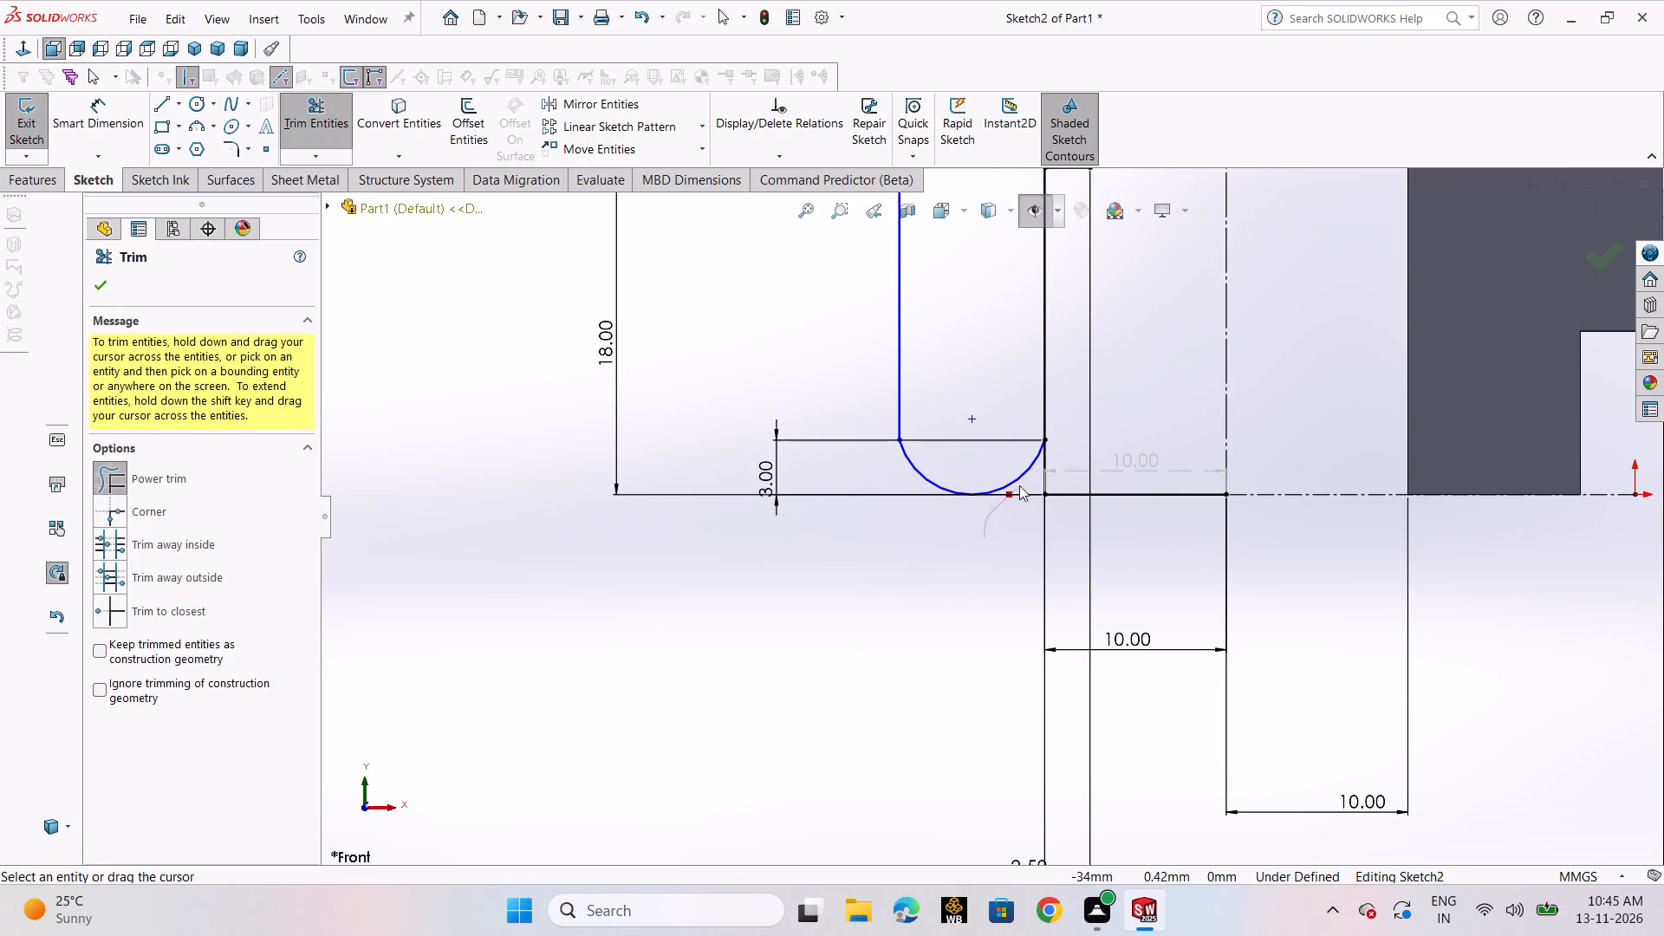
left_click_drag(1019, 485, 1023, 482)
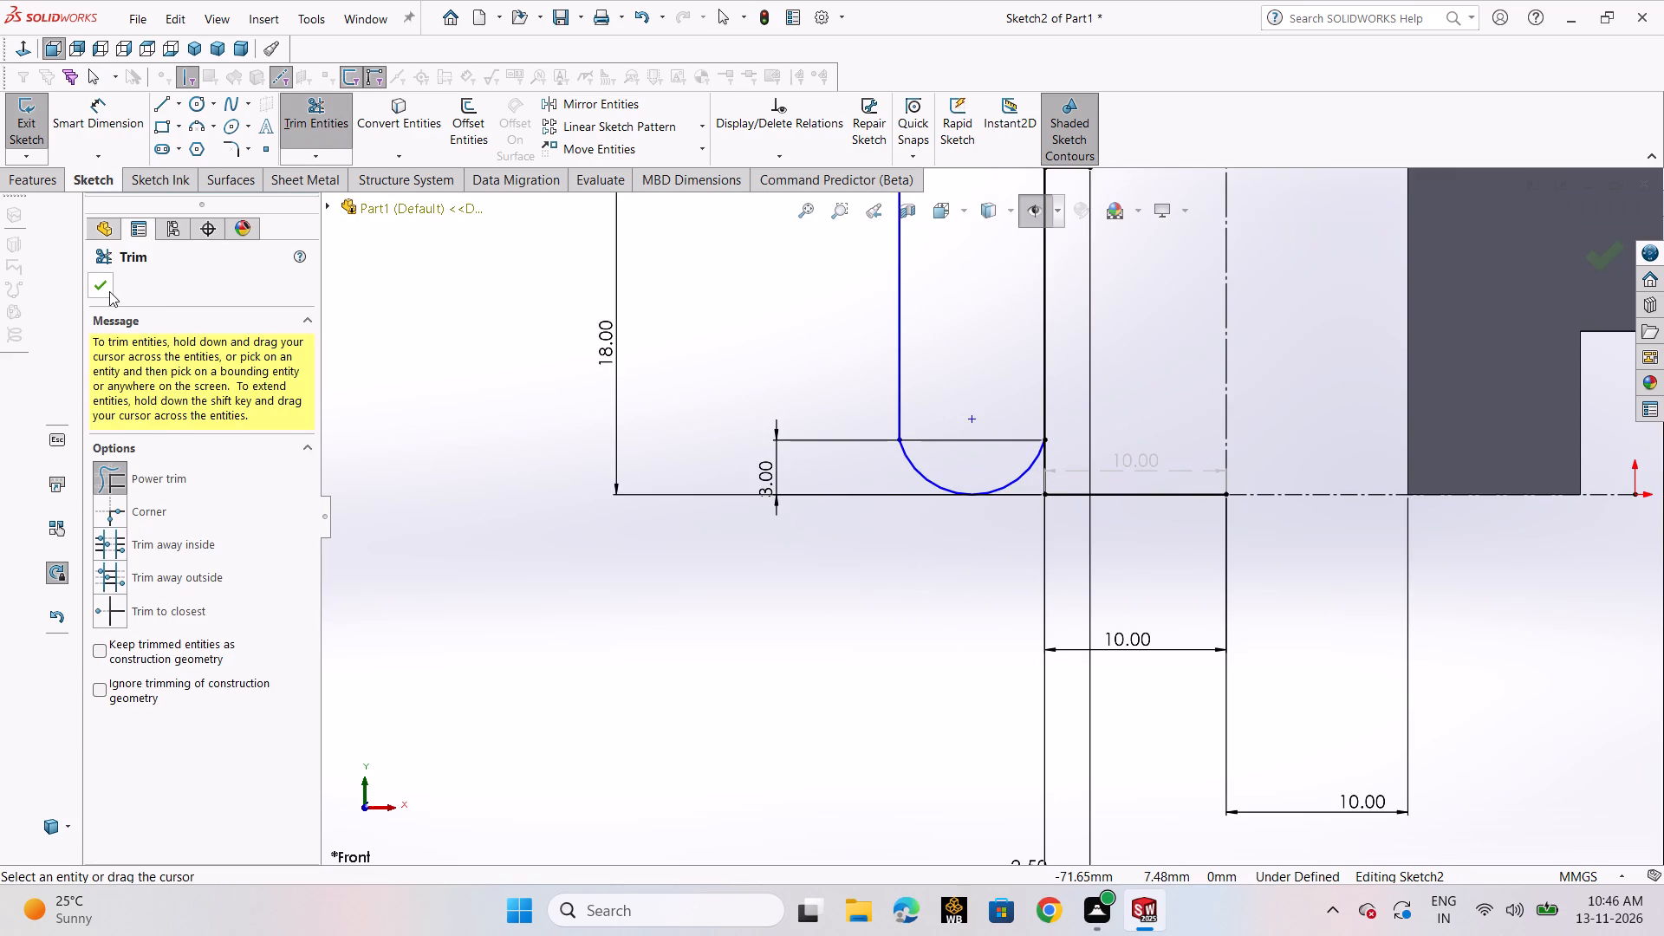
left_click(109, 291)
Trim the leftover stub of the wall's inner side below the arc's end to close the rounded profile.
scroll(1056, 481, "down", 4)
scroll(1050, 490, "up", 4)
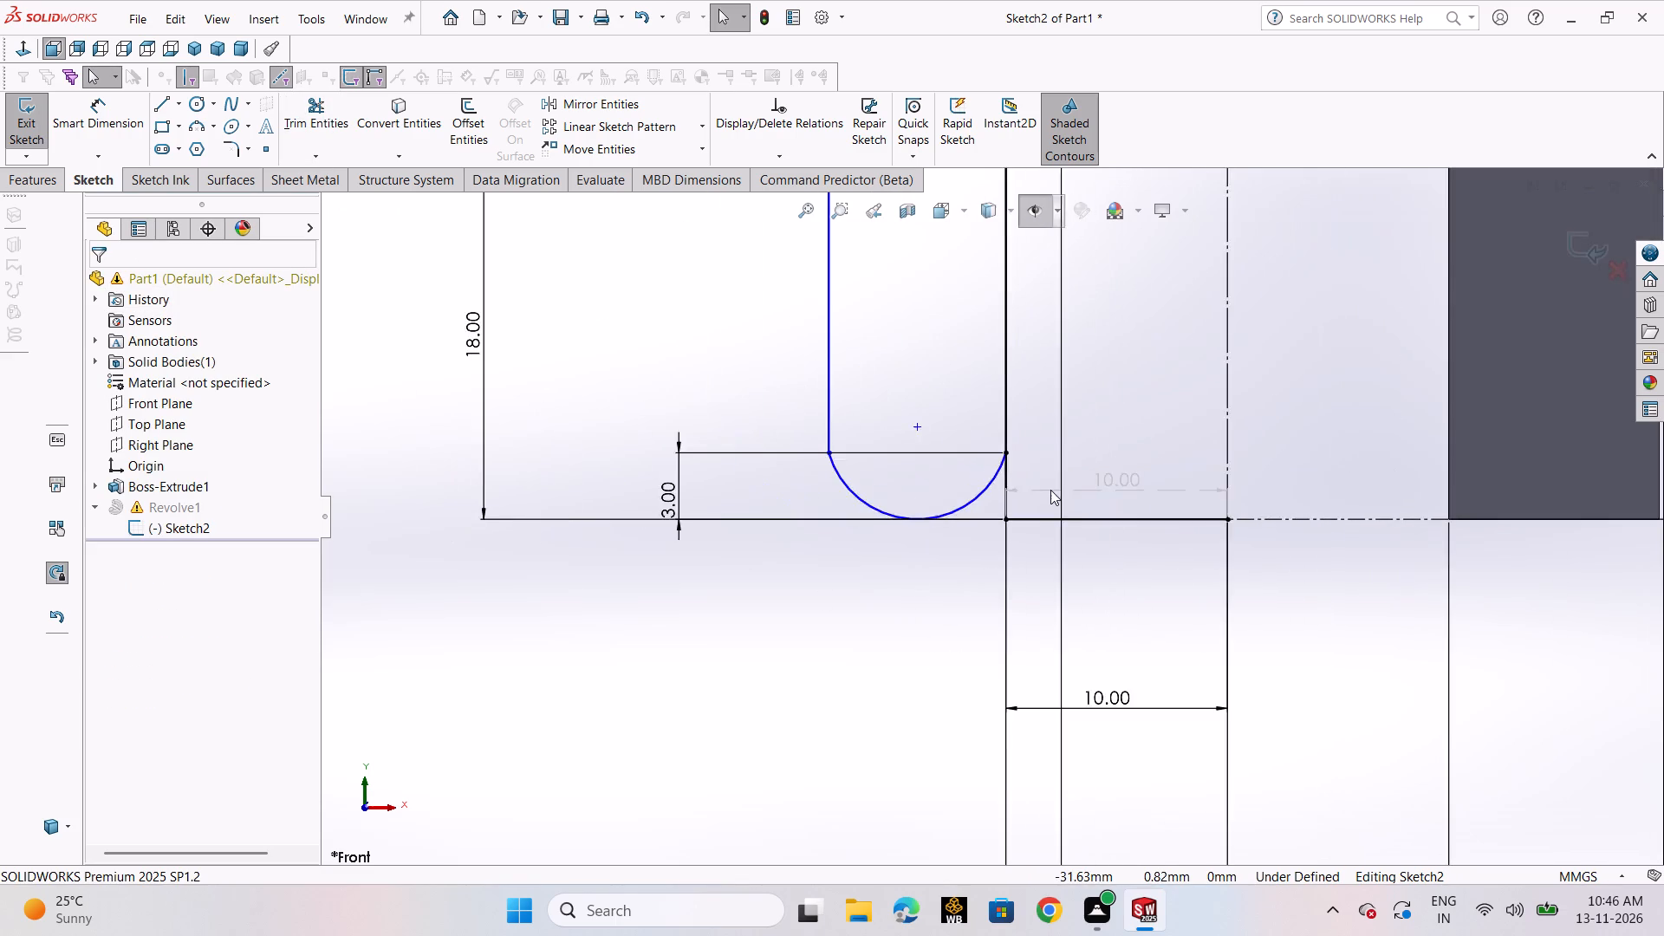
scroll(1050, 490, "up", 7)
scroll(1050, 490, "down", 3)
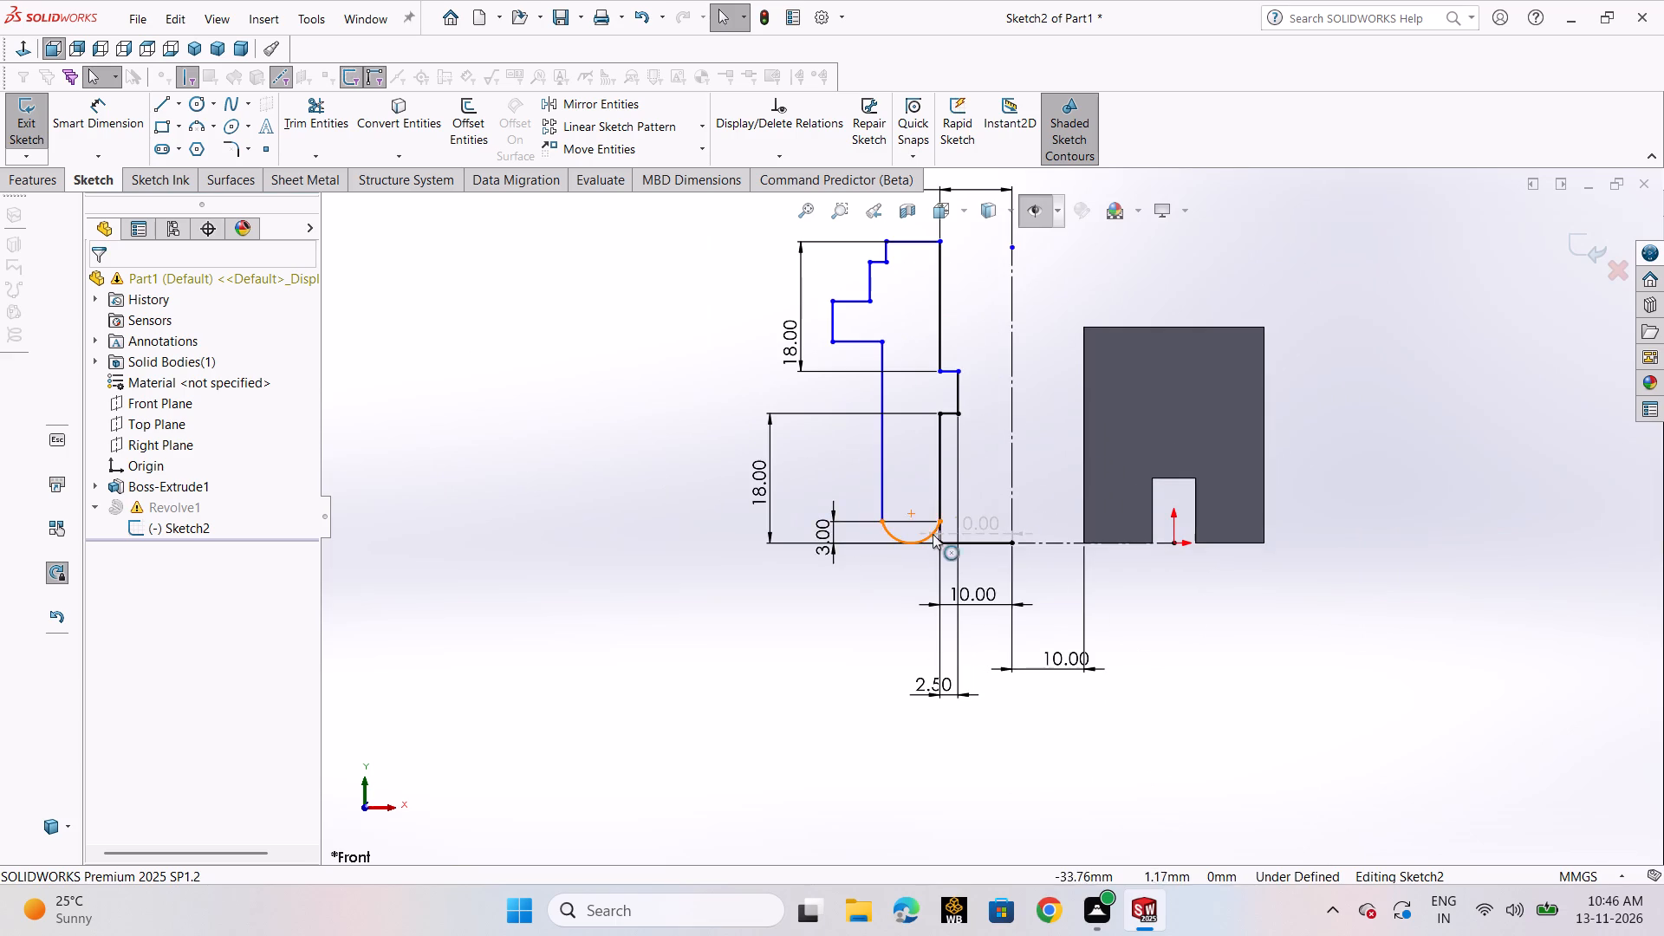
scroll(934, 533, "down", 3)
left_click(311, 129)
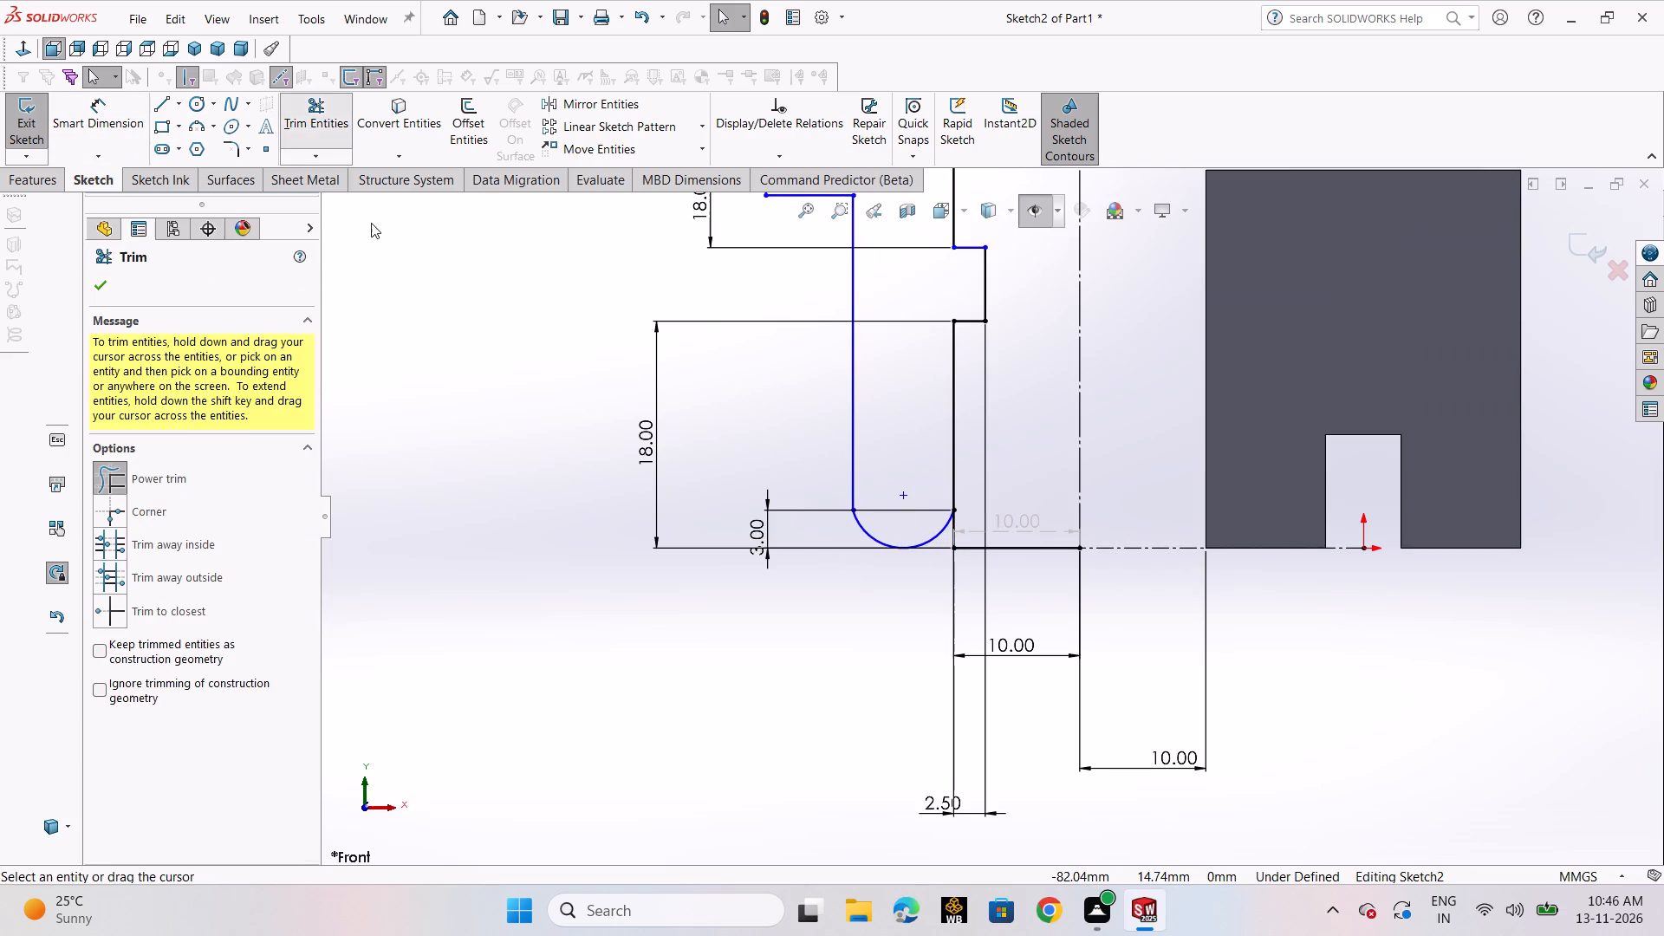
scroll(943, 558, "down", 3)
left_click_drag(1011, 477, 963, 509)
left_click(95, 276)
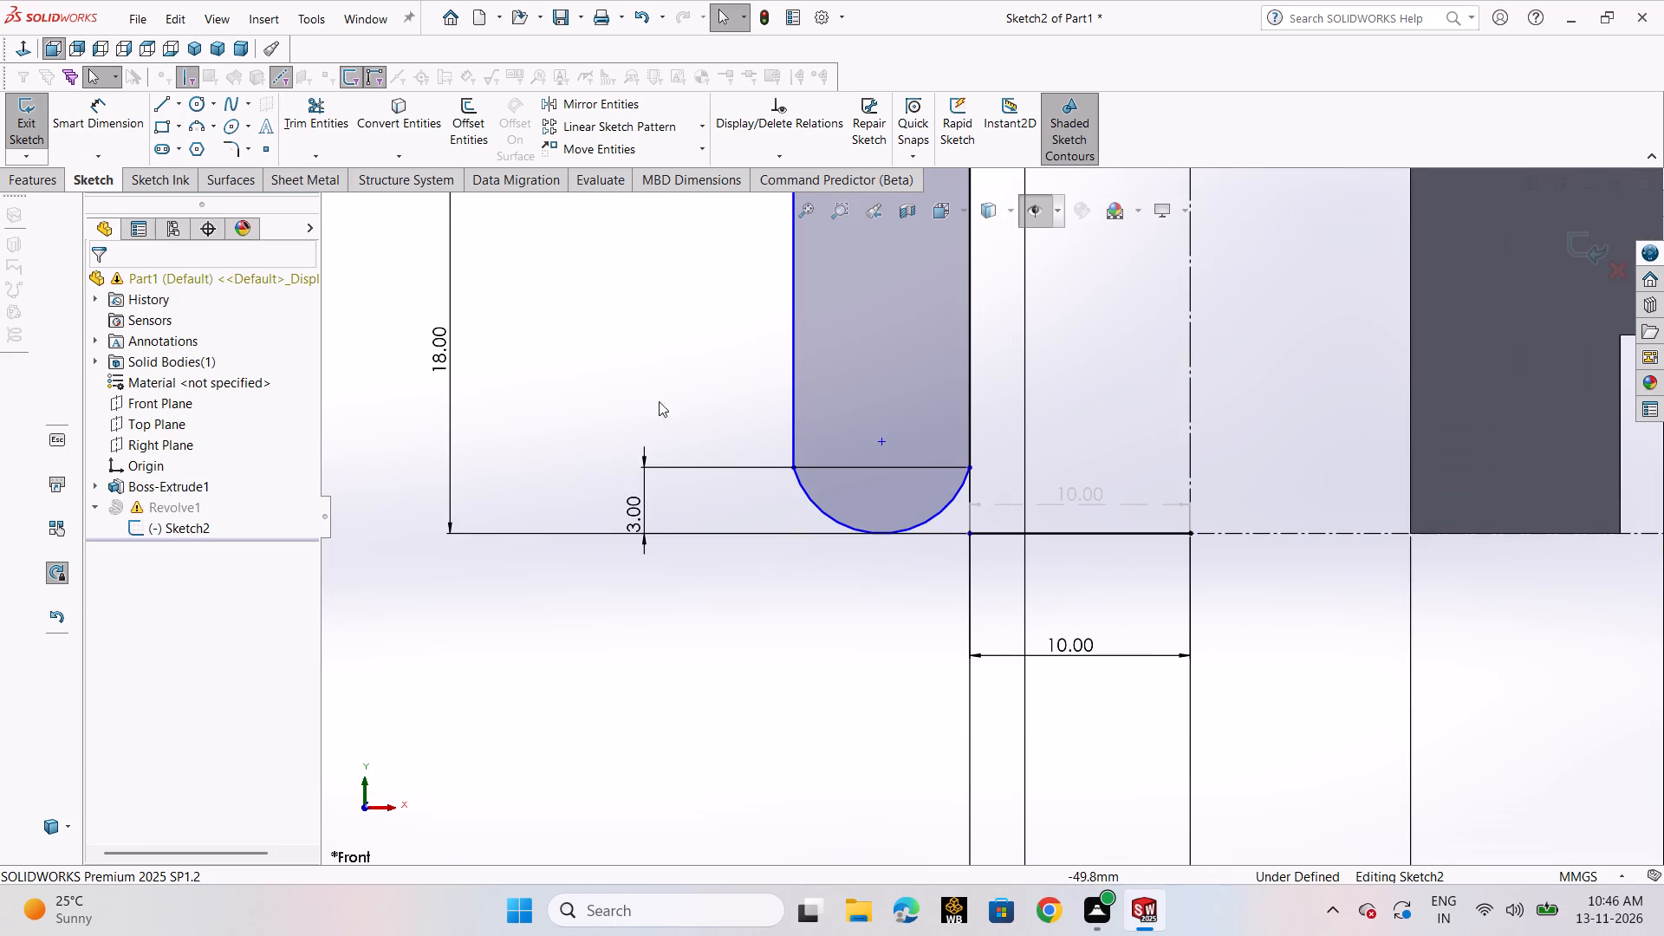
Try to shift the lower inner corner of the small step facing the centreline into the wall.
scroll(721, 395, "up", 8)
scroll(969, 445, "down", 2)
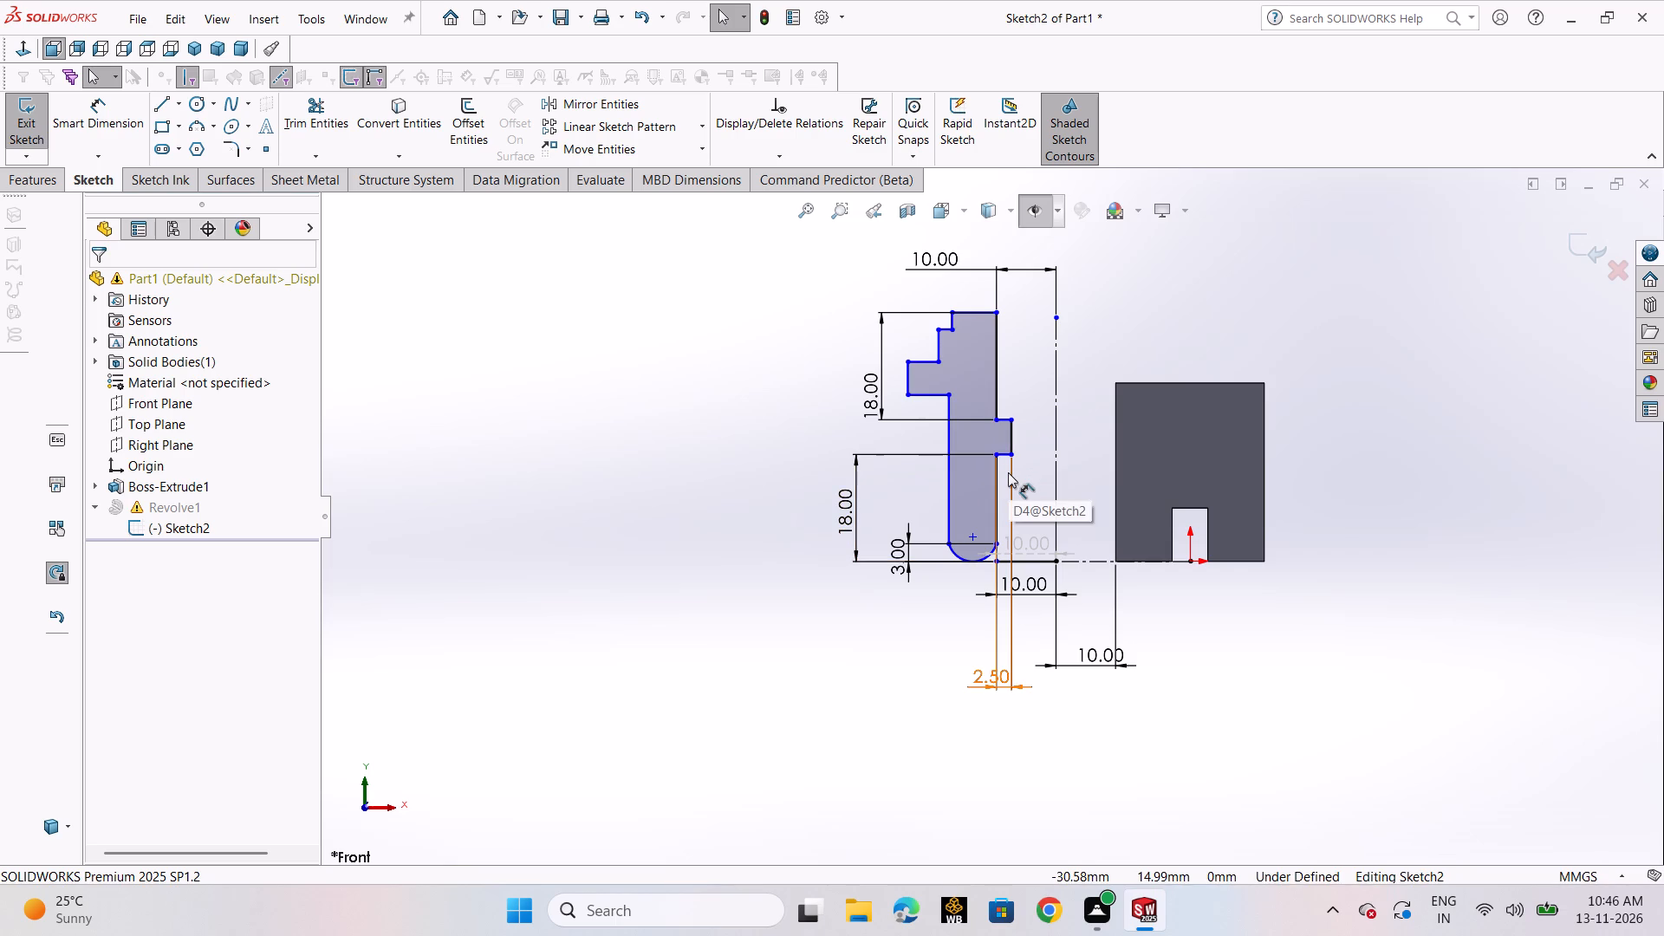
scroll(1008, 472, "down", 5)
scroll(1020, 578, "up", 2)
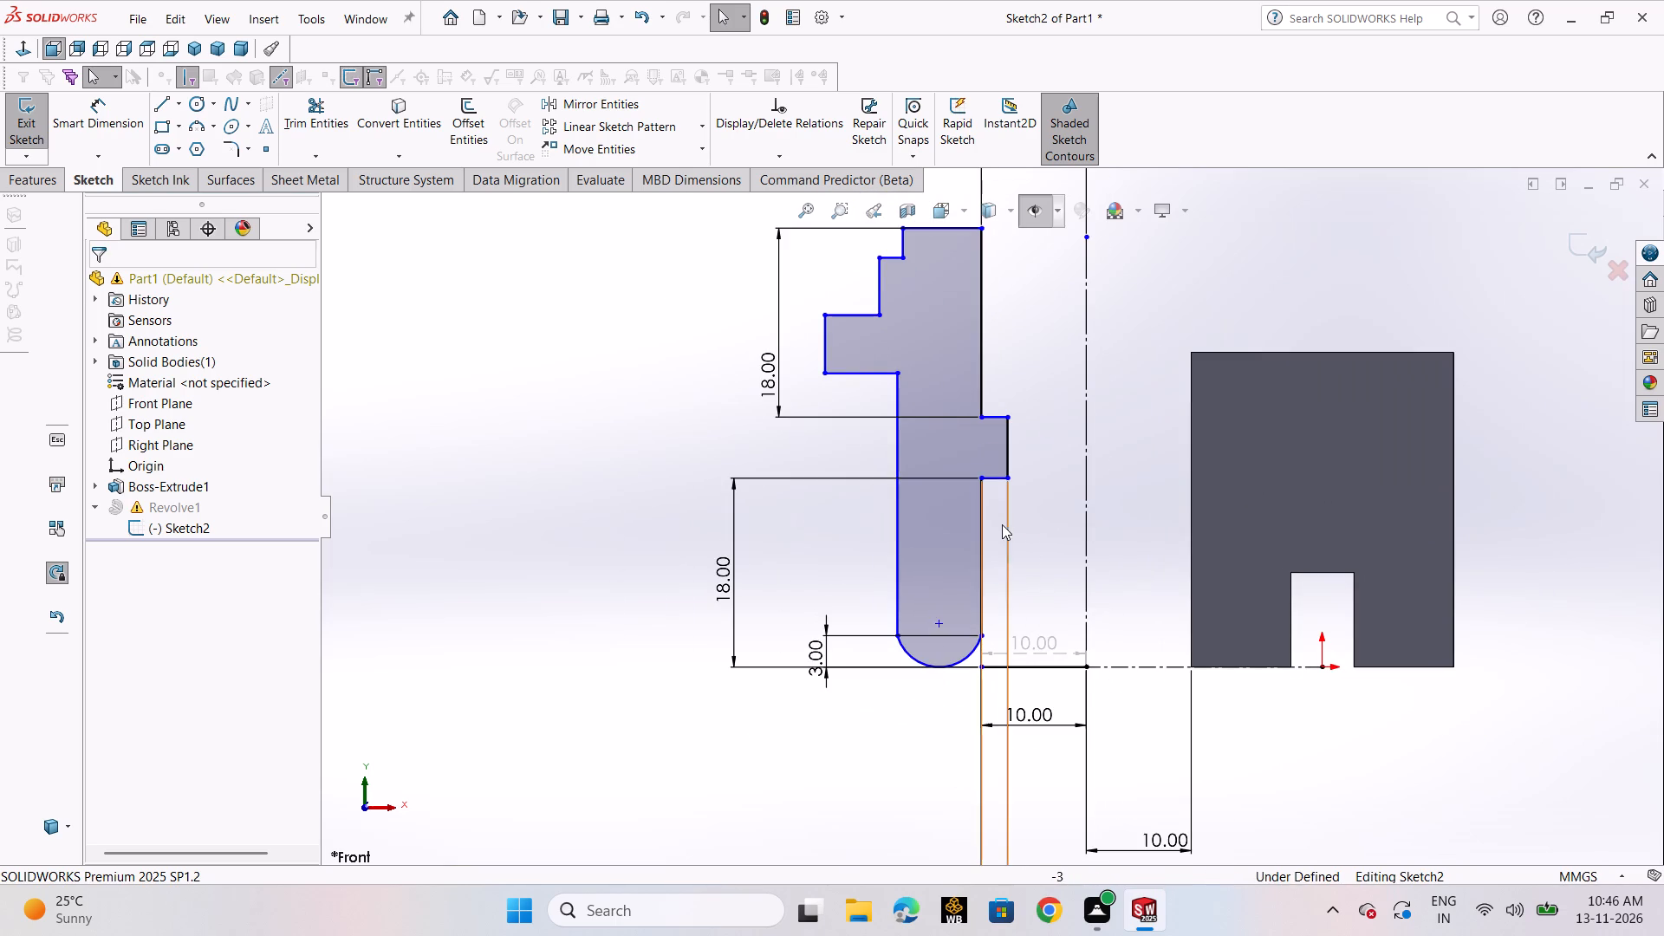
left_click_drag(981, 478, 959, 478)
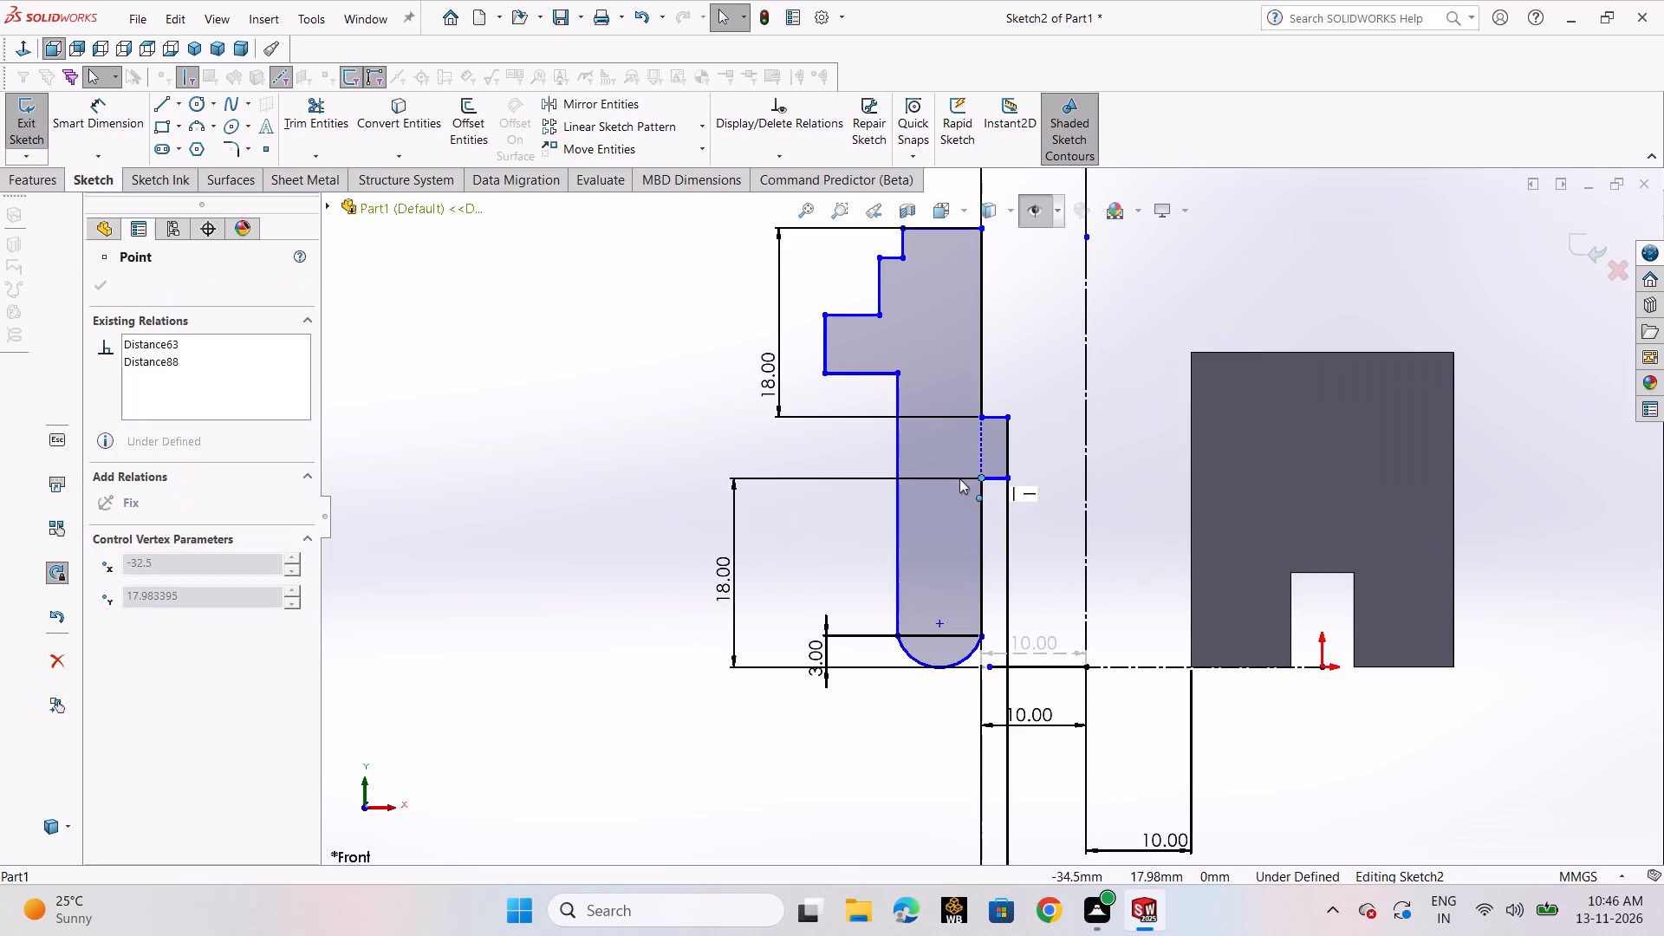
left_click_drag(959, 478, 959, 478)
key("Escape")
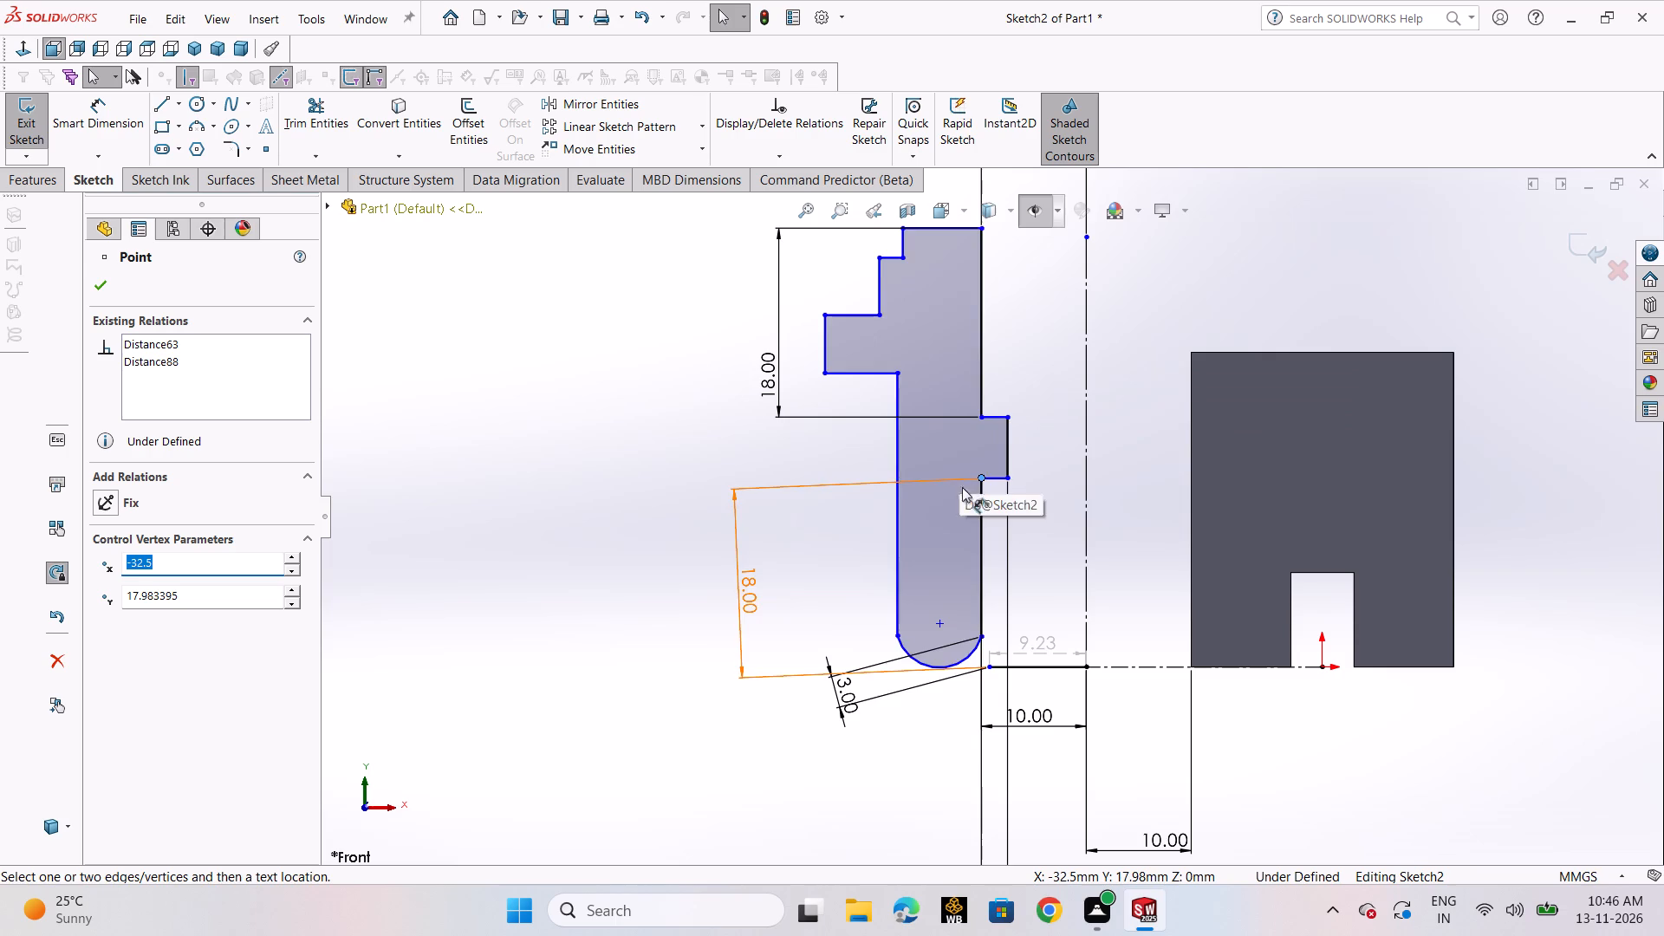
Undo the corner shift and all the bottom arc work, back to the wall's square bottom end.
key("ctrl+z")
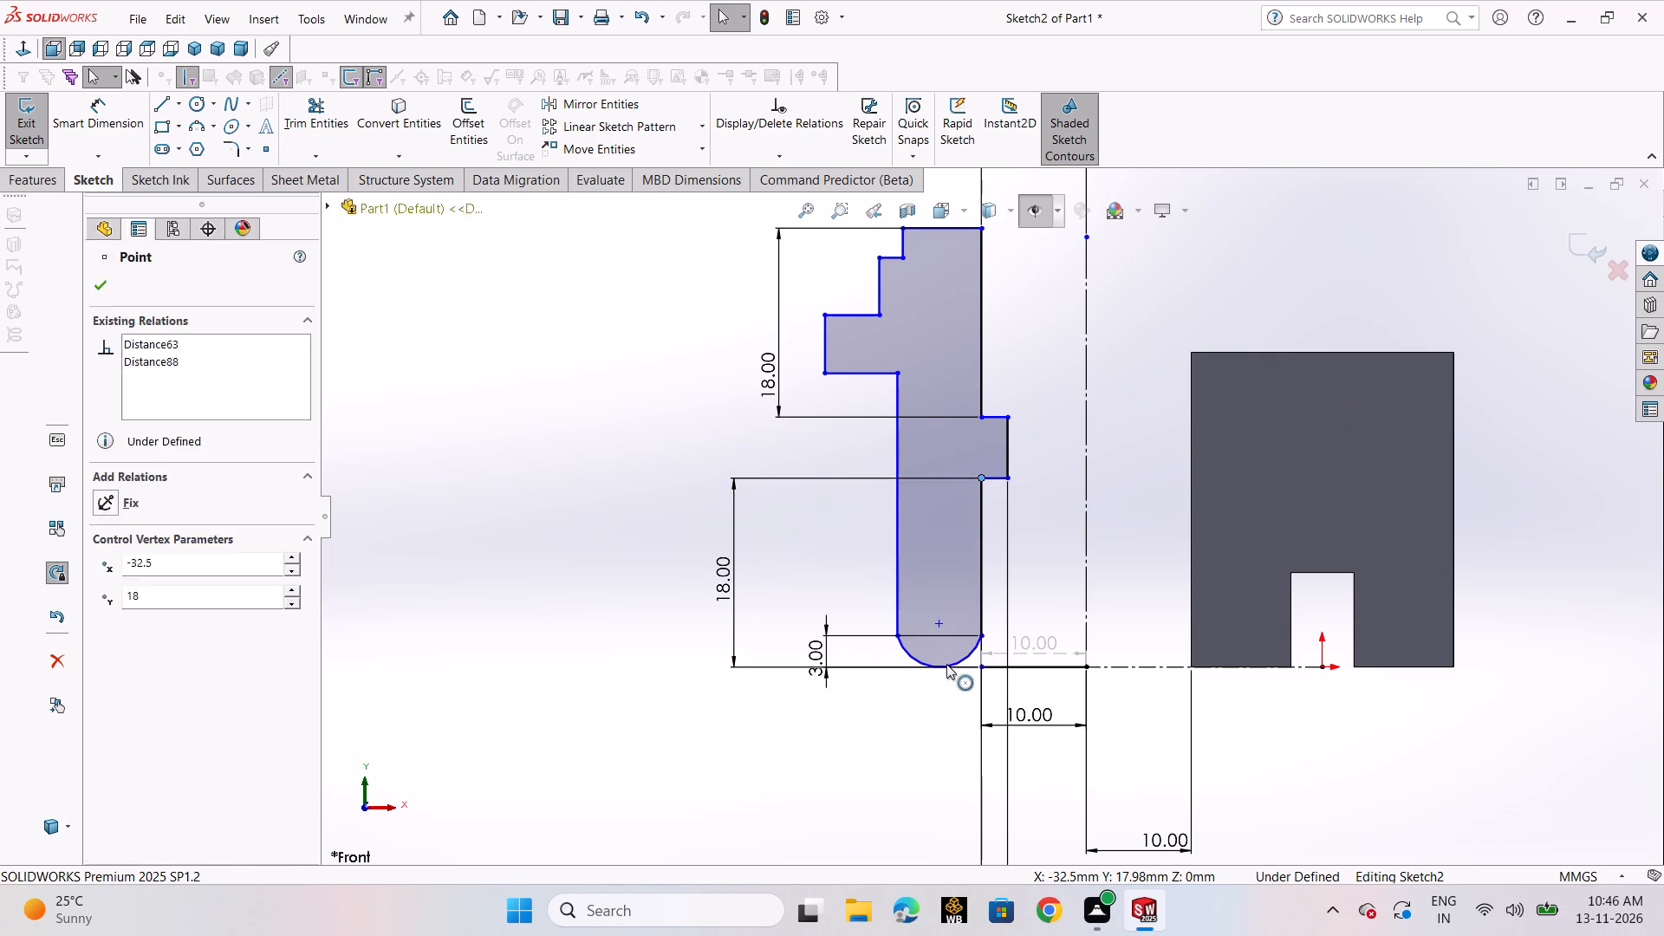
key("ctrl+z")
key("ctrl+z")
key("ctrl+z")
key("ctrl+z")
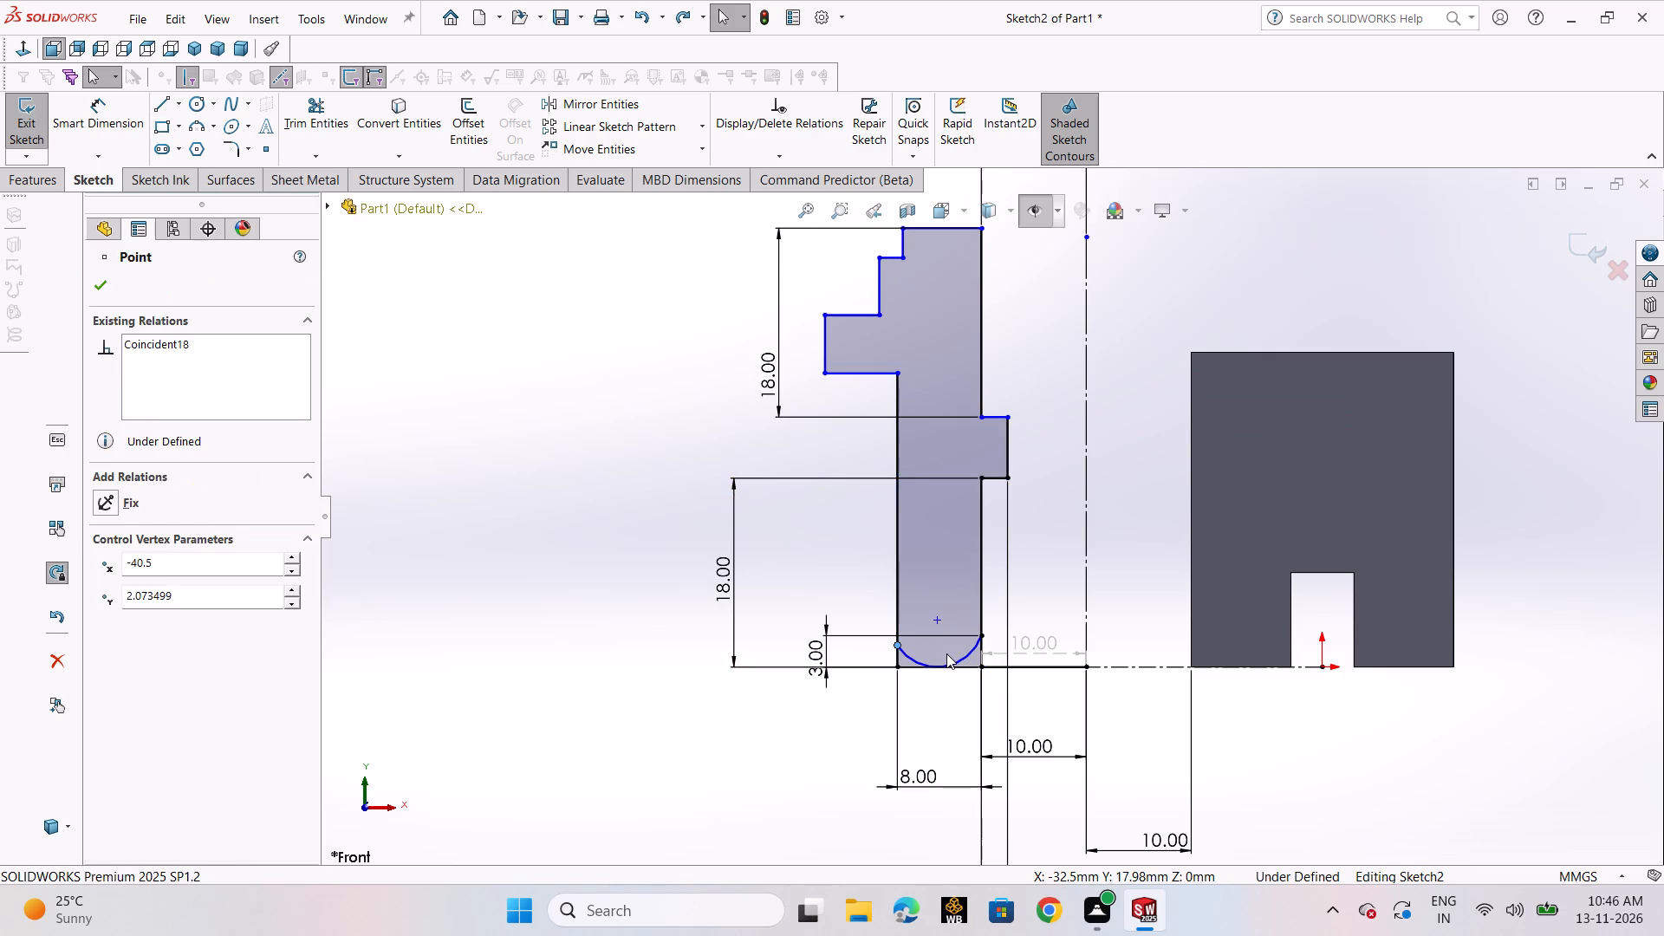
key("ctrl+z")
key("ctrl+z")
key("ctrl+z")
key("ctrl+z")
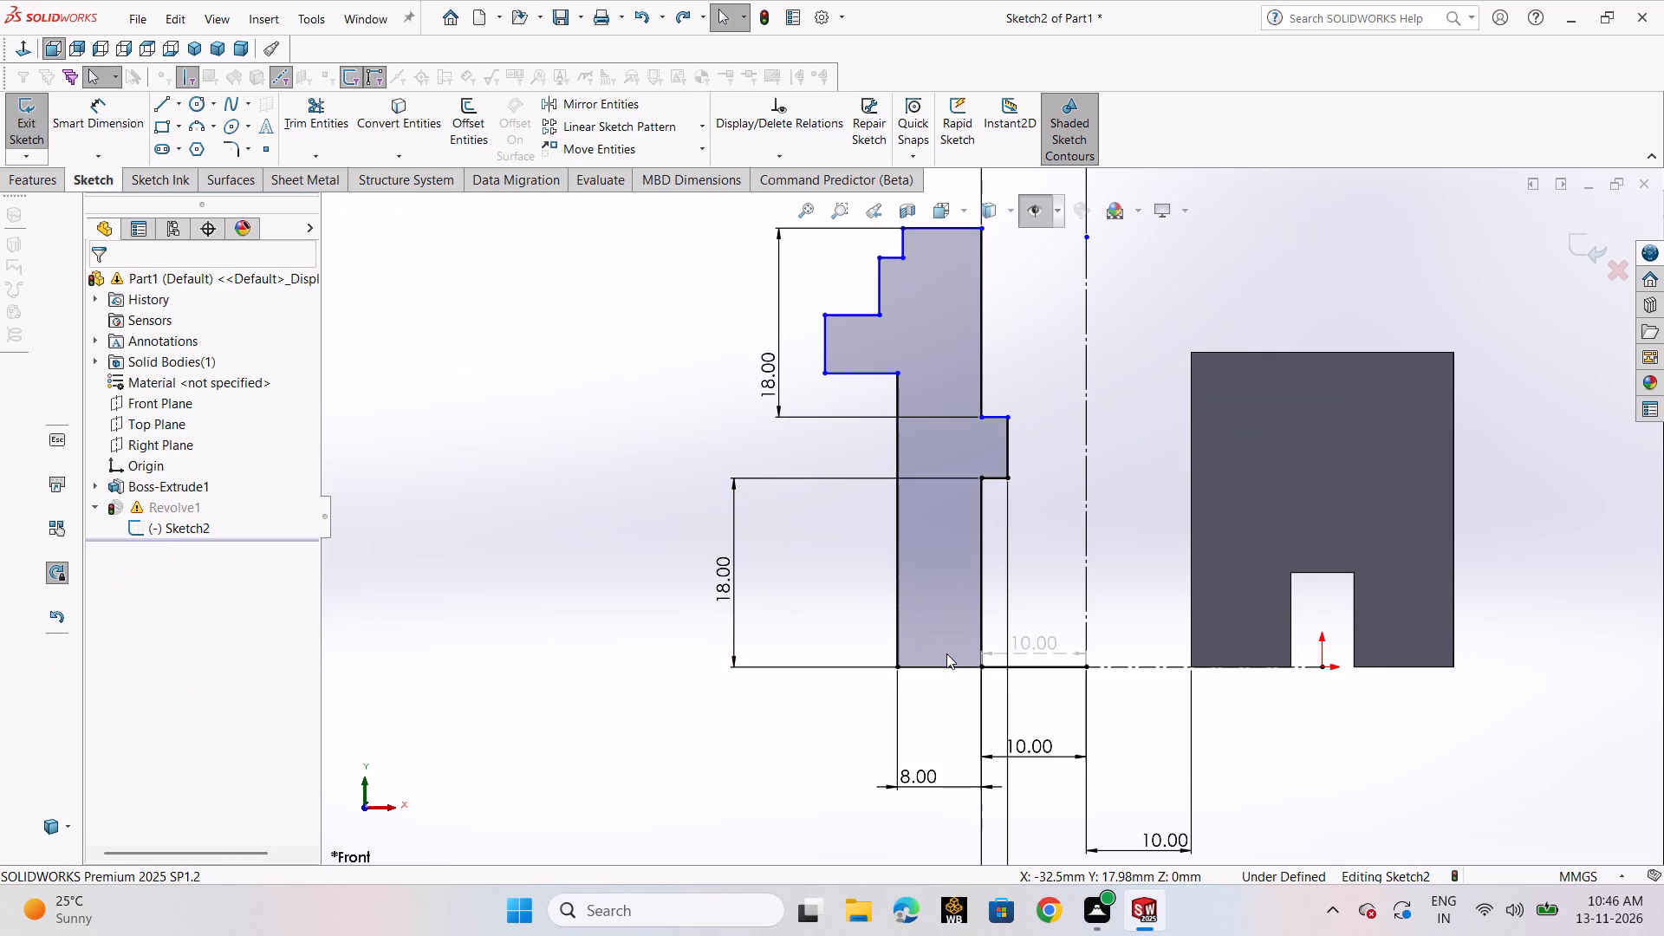
Set the upper dimension between the wall's top inner edge and the centreline to 9 mm.
scroll(967, 309, "up", 4)
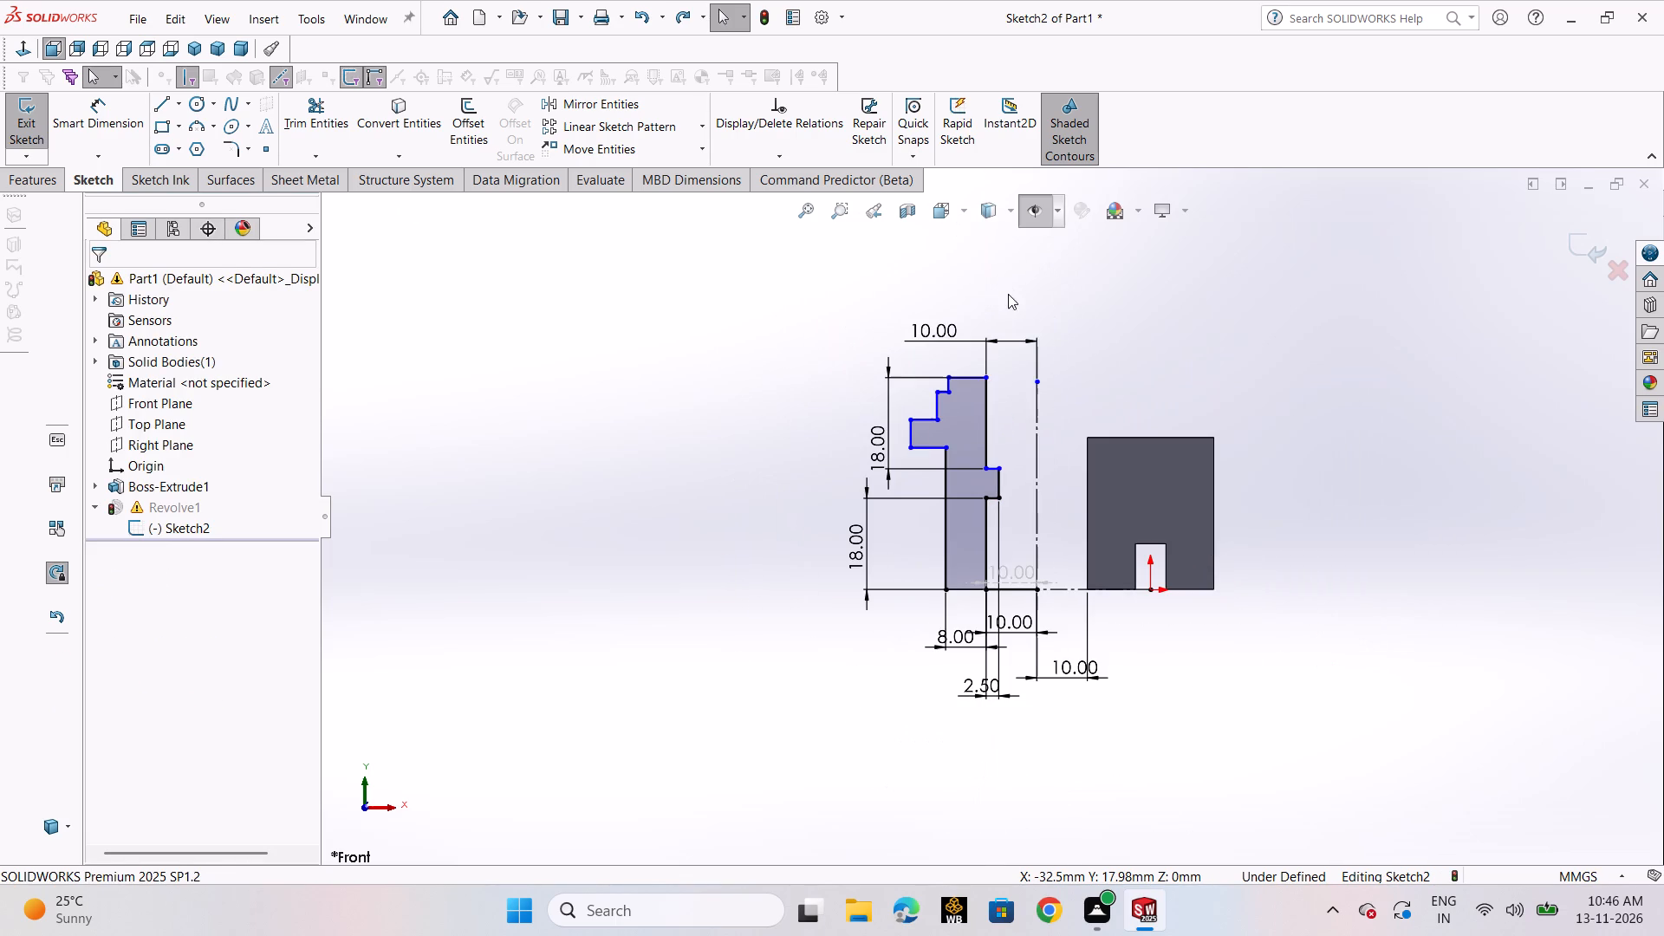
double_click(933, 335)
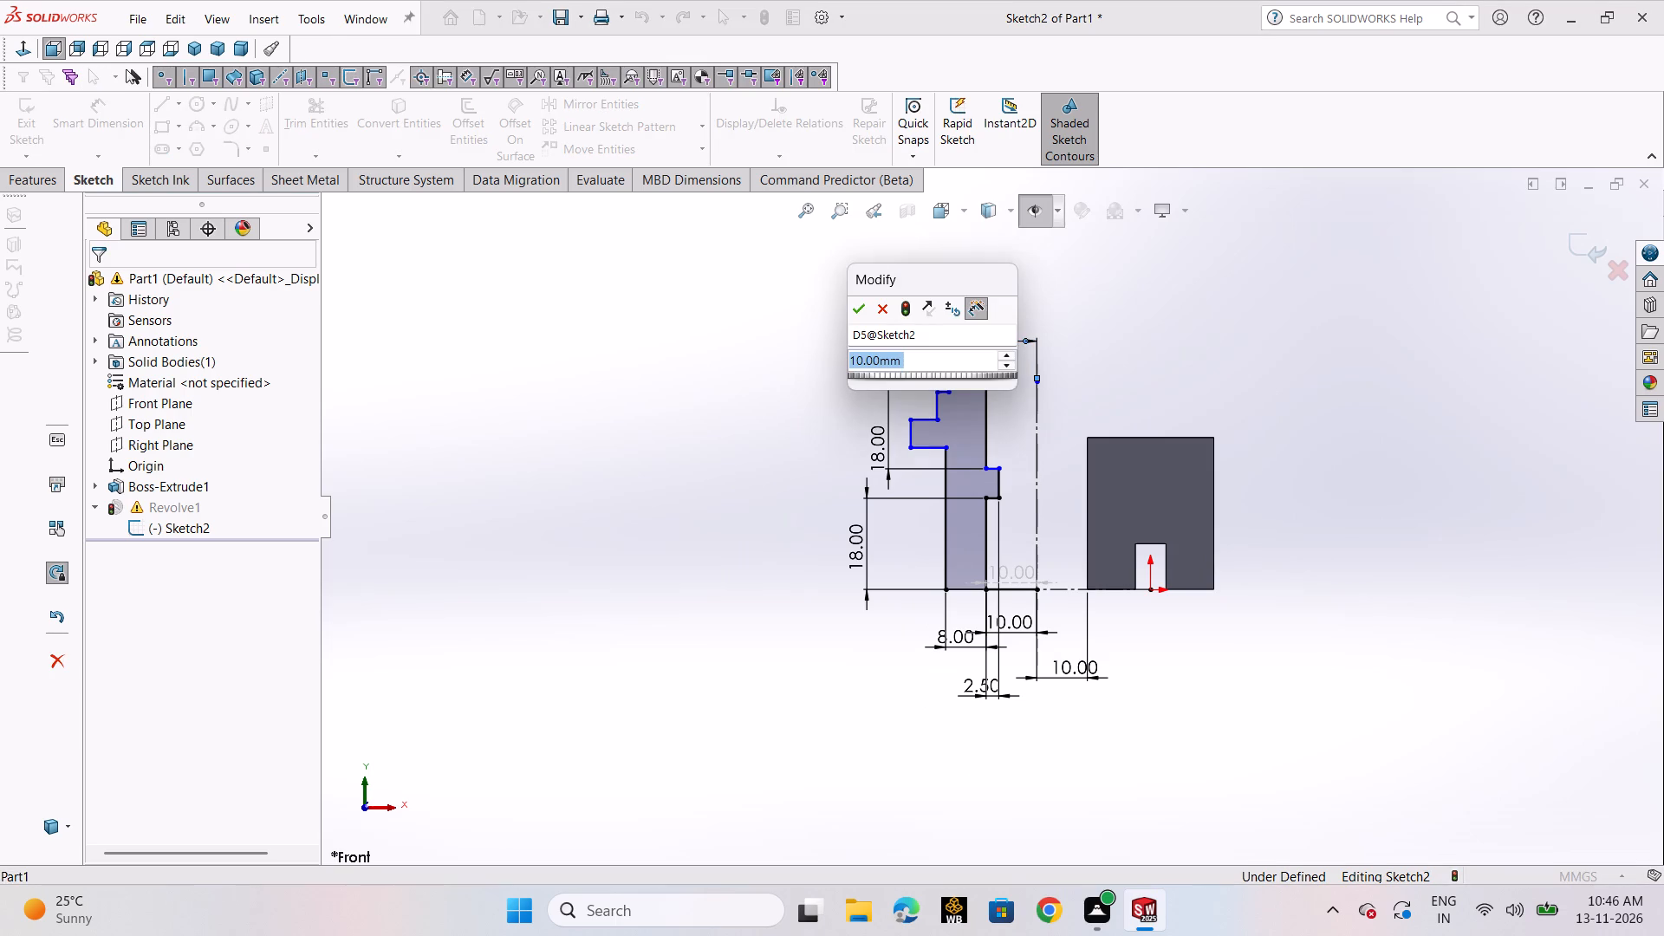
key("9")
key("Return")
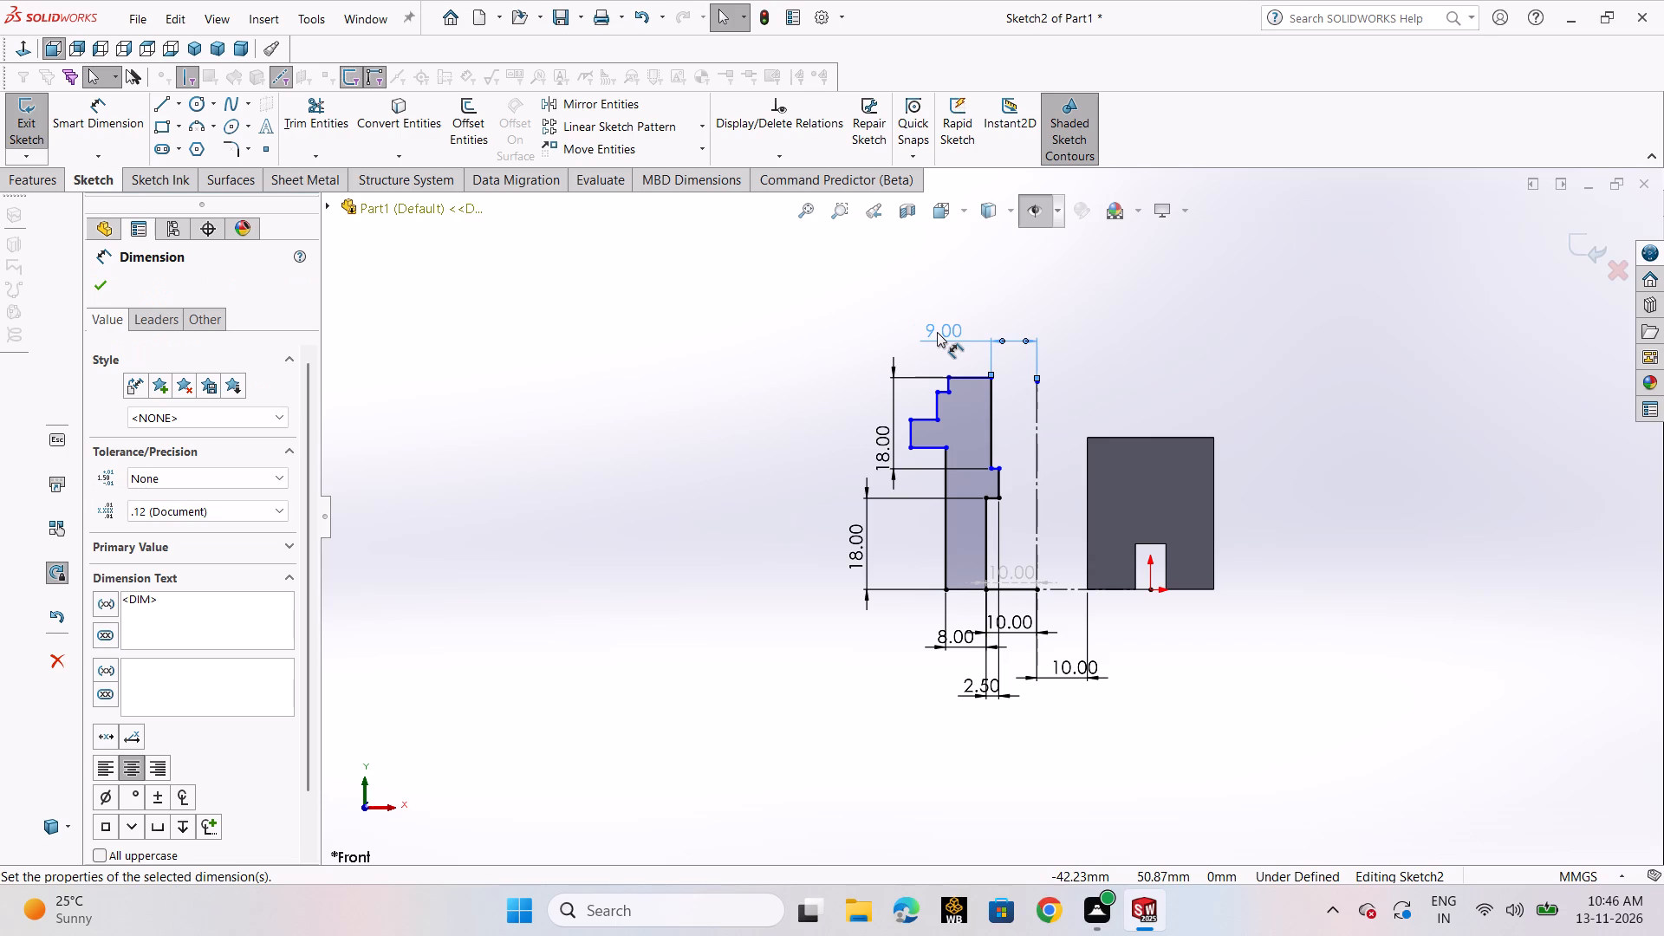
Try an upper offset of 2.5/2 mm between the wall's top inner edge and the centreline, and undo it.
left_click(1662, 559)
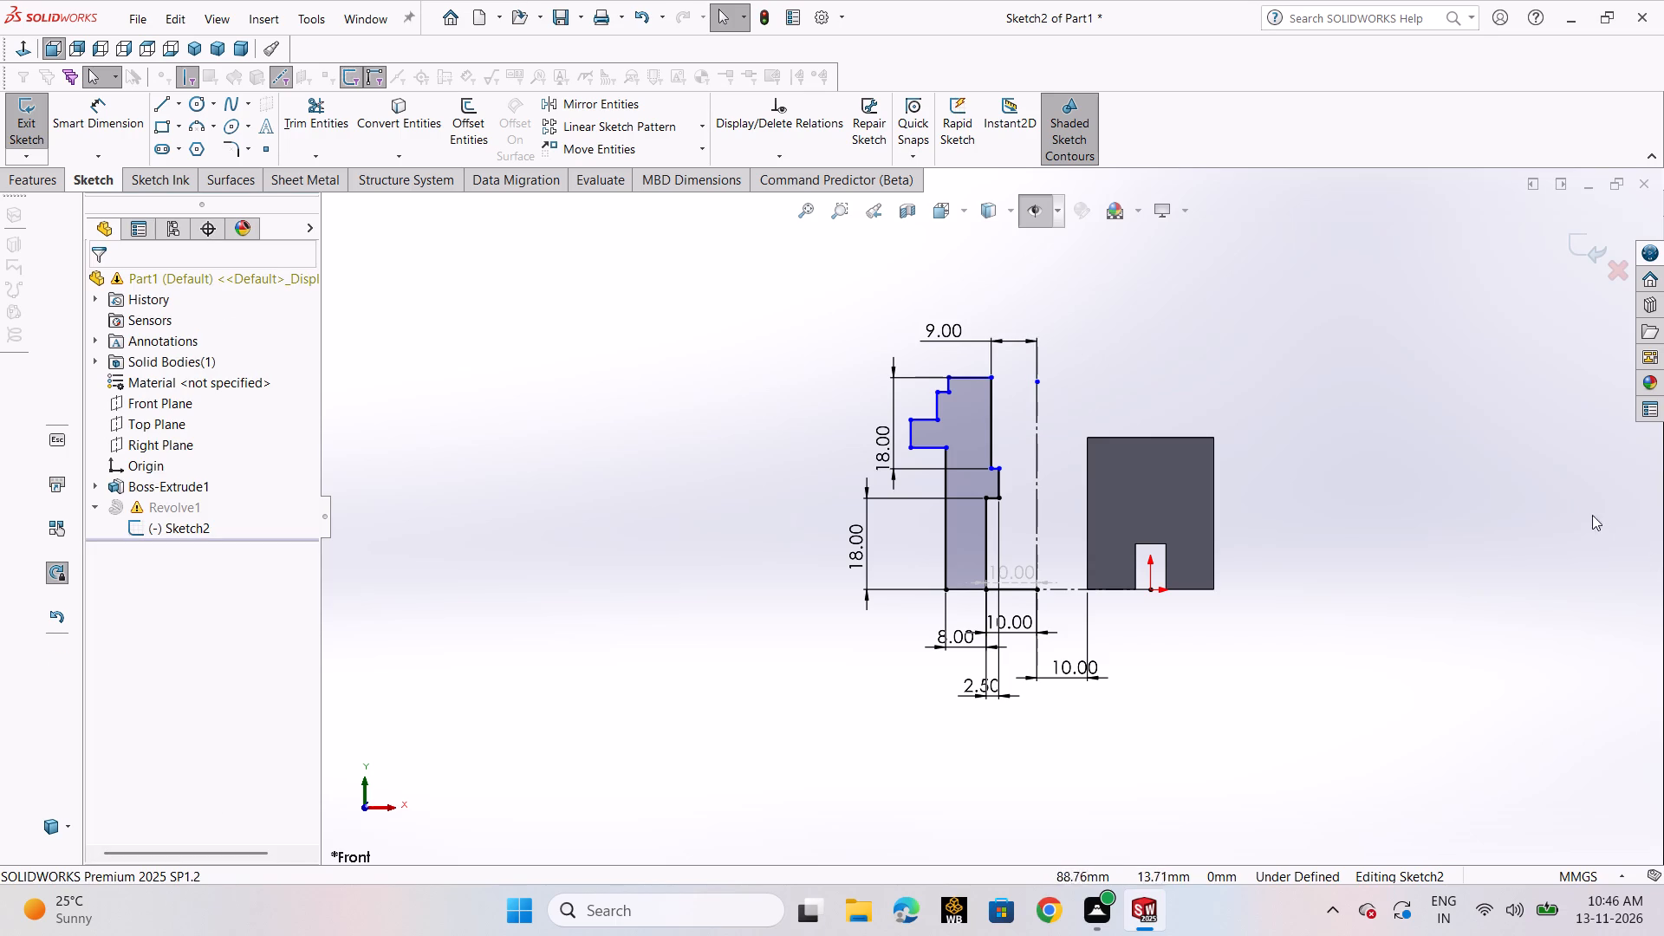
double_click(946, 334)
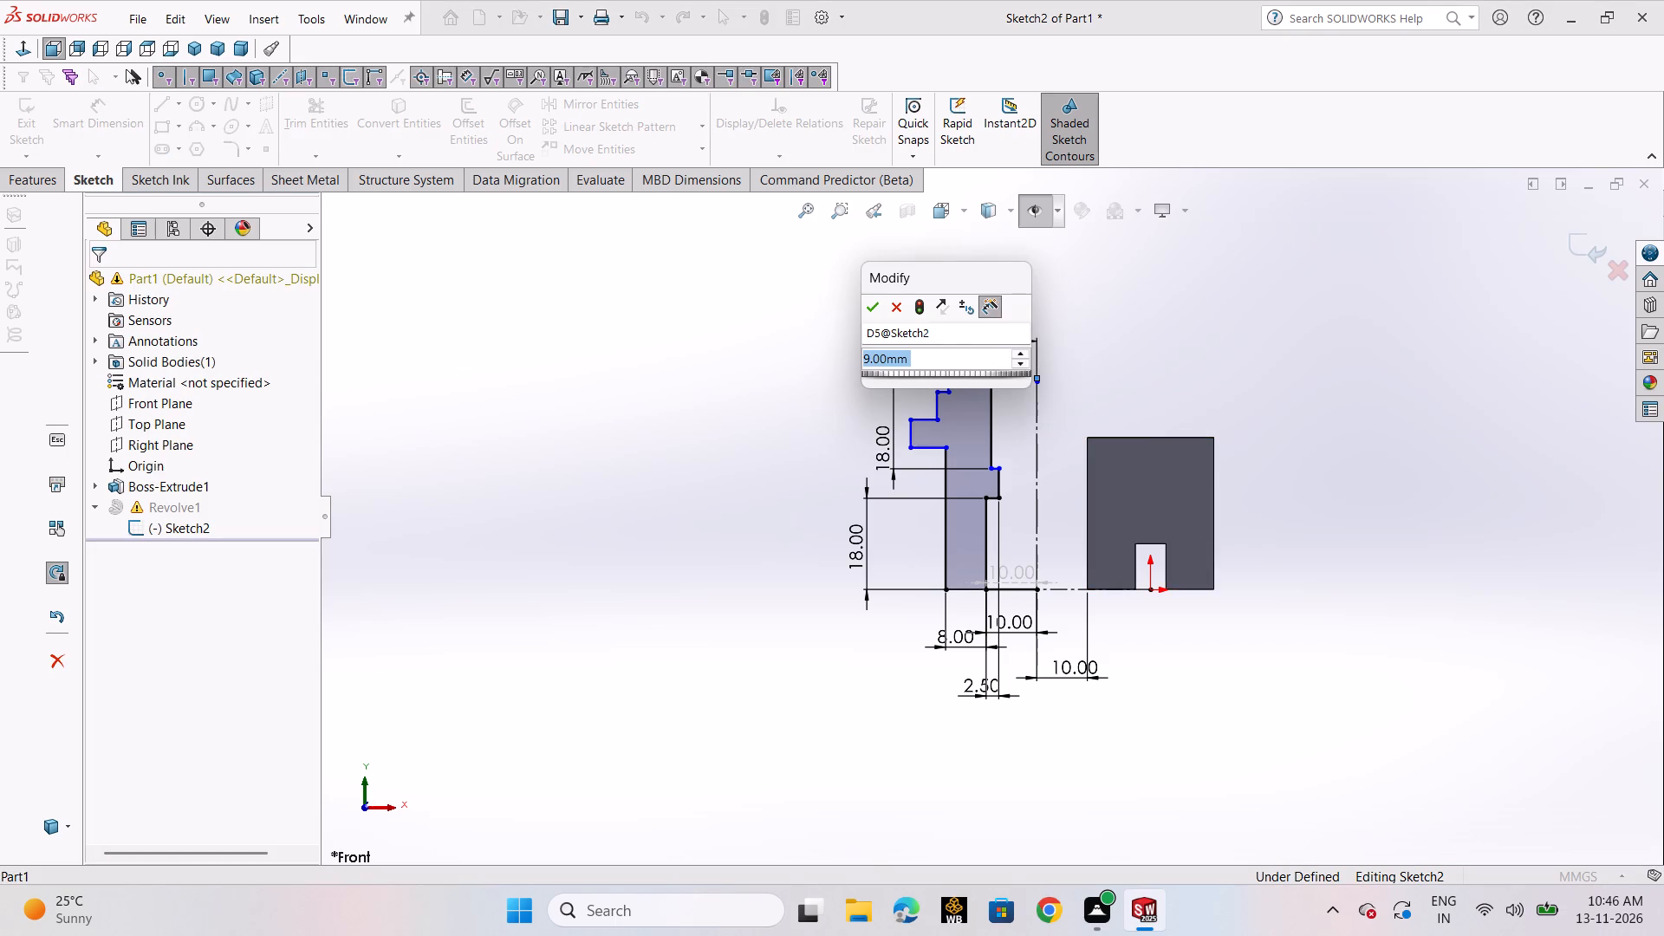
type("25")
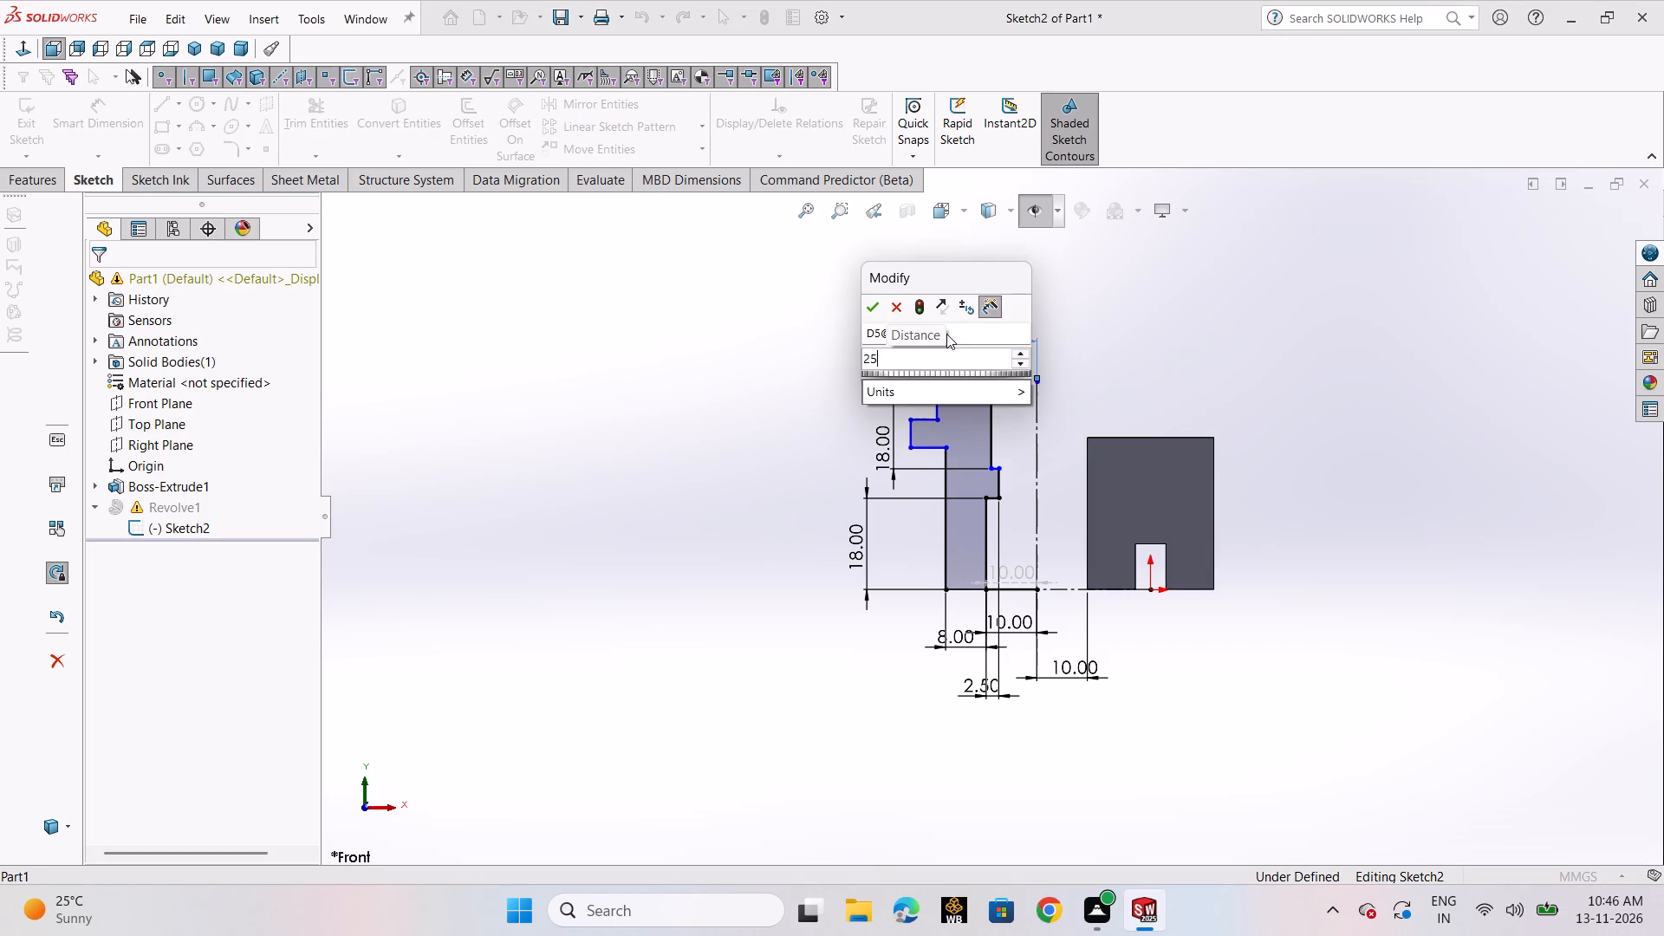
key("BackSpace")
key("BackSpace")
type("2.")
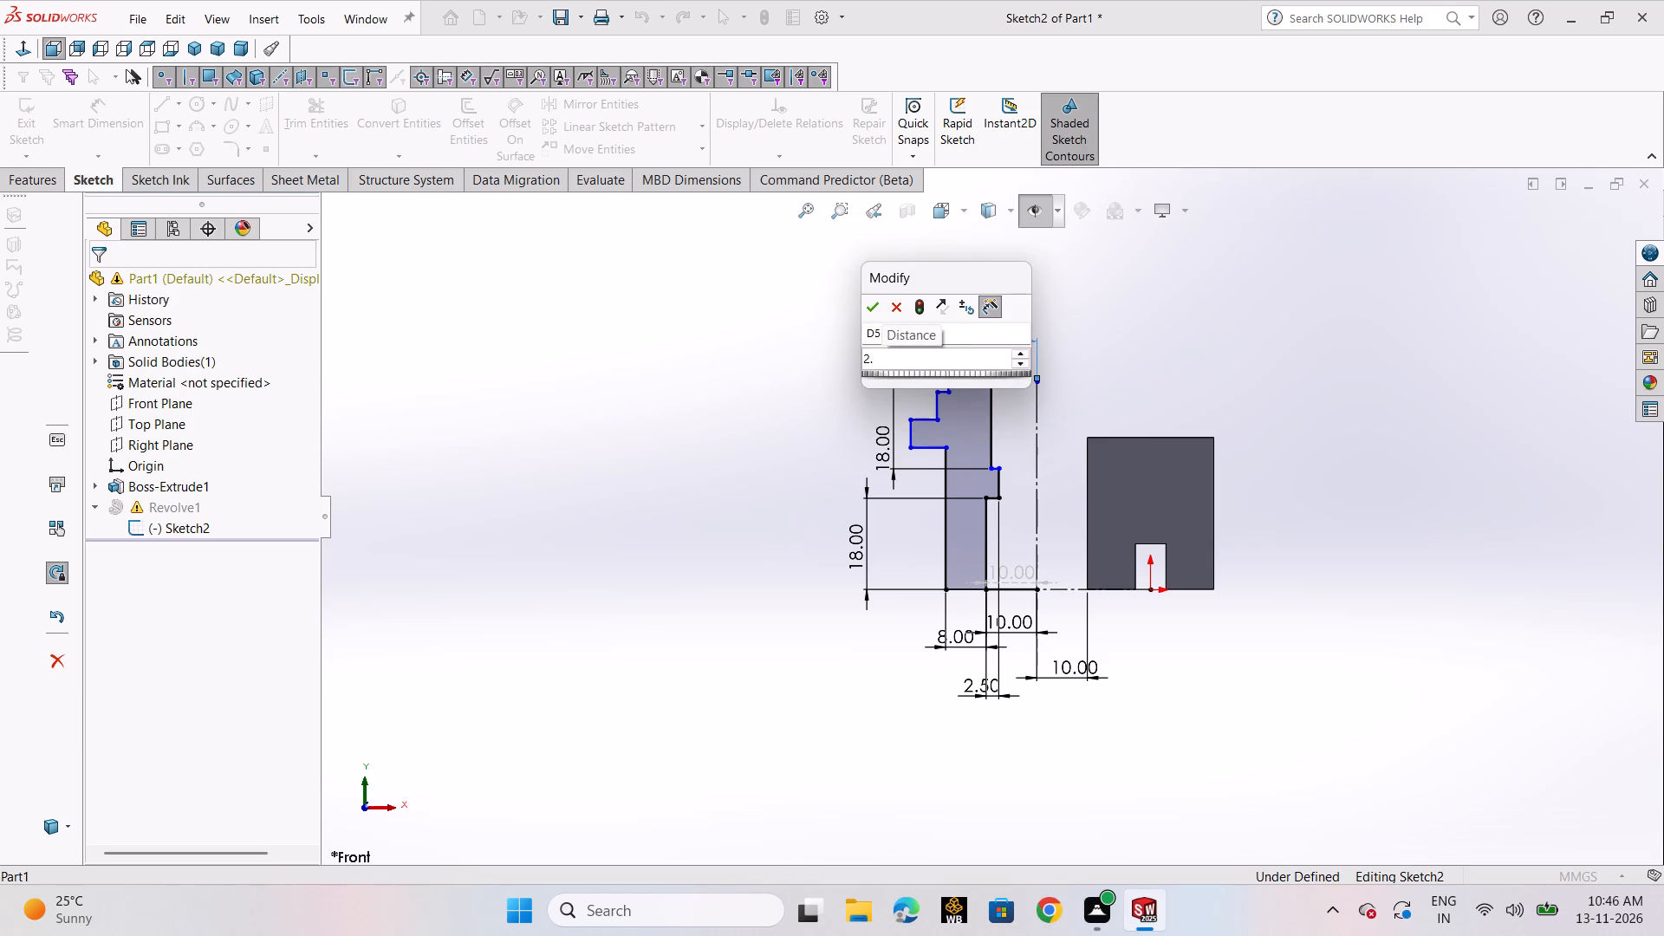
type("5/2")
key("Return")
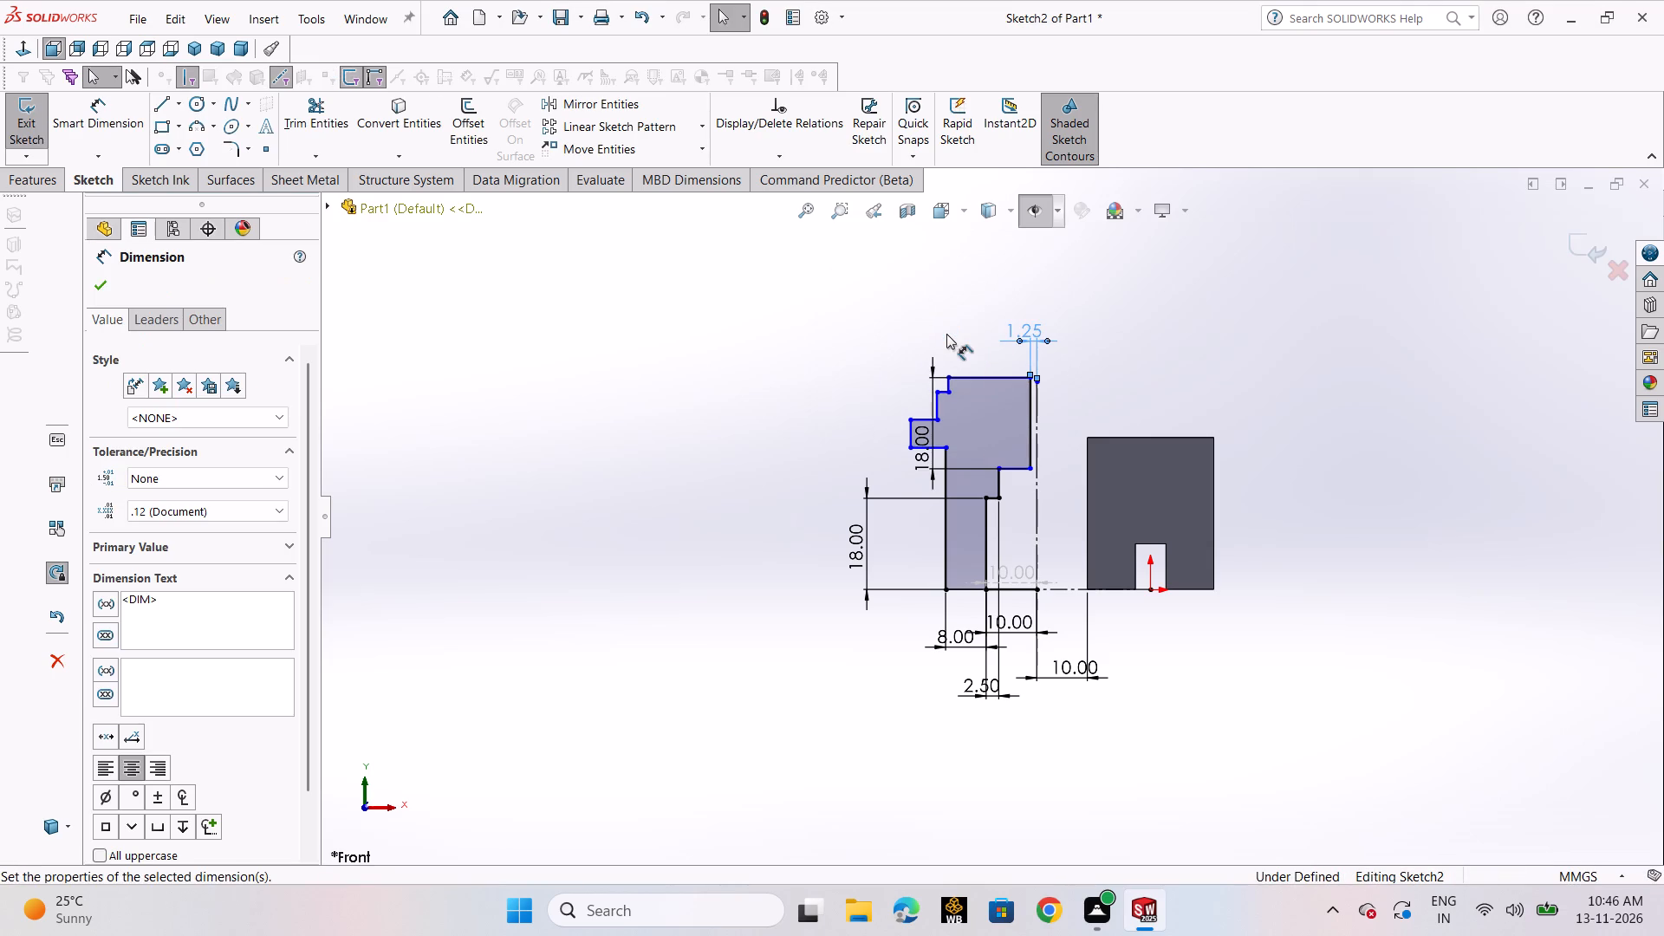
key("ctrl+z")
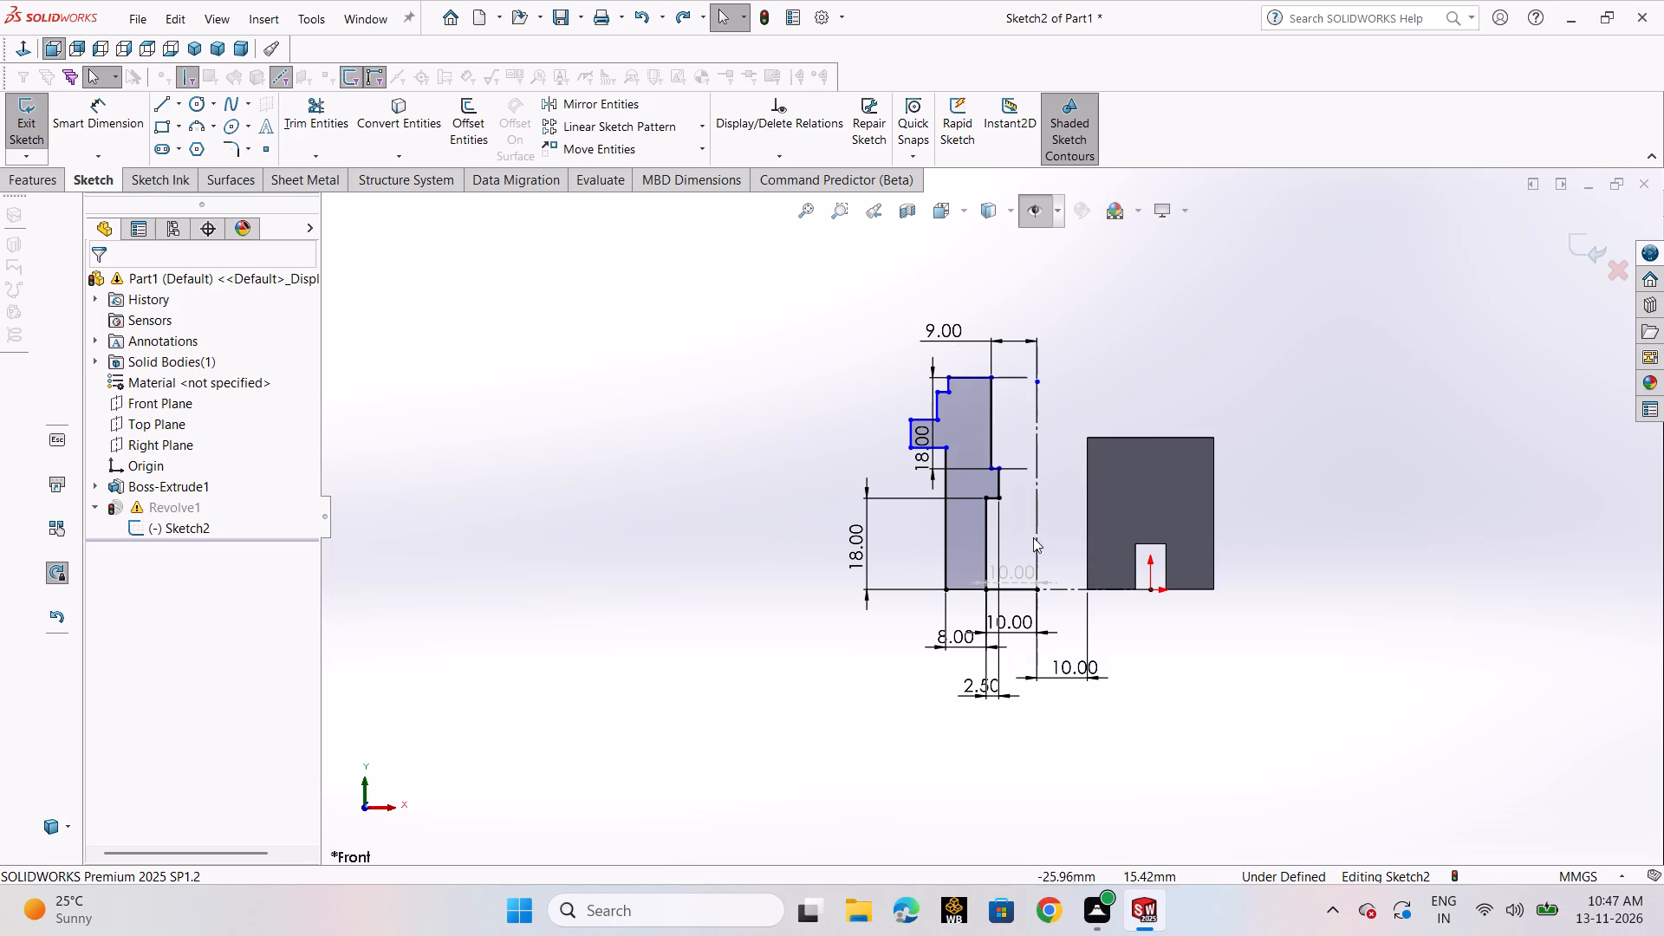
Delete the stepped outer lines between the wall's top edge and its long outer side.
scroll(968, 497, "down", 3)
key("Escape")
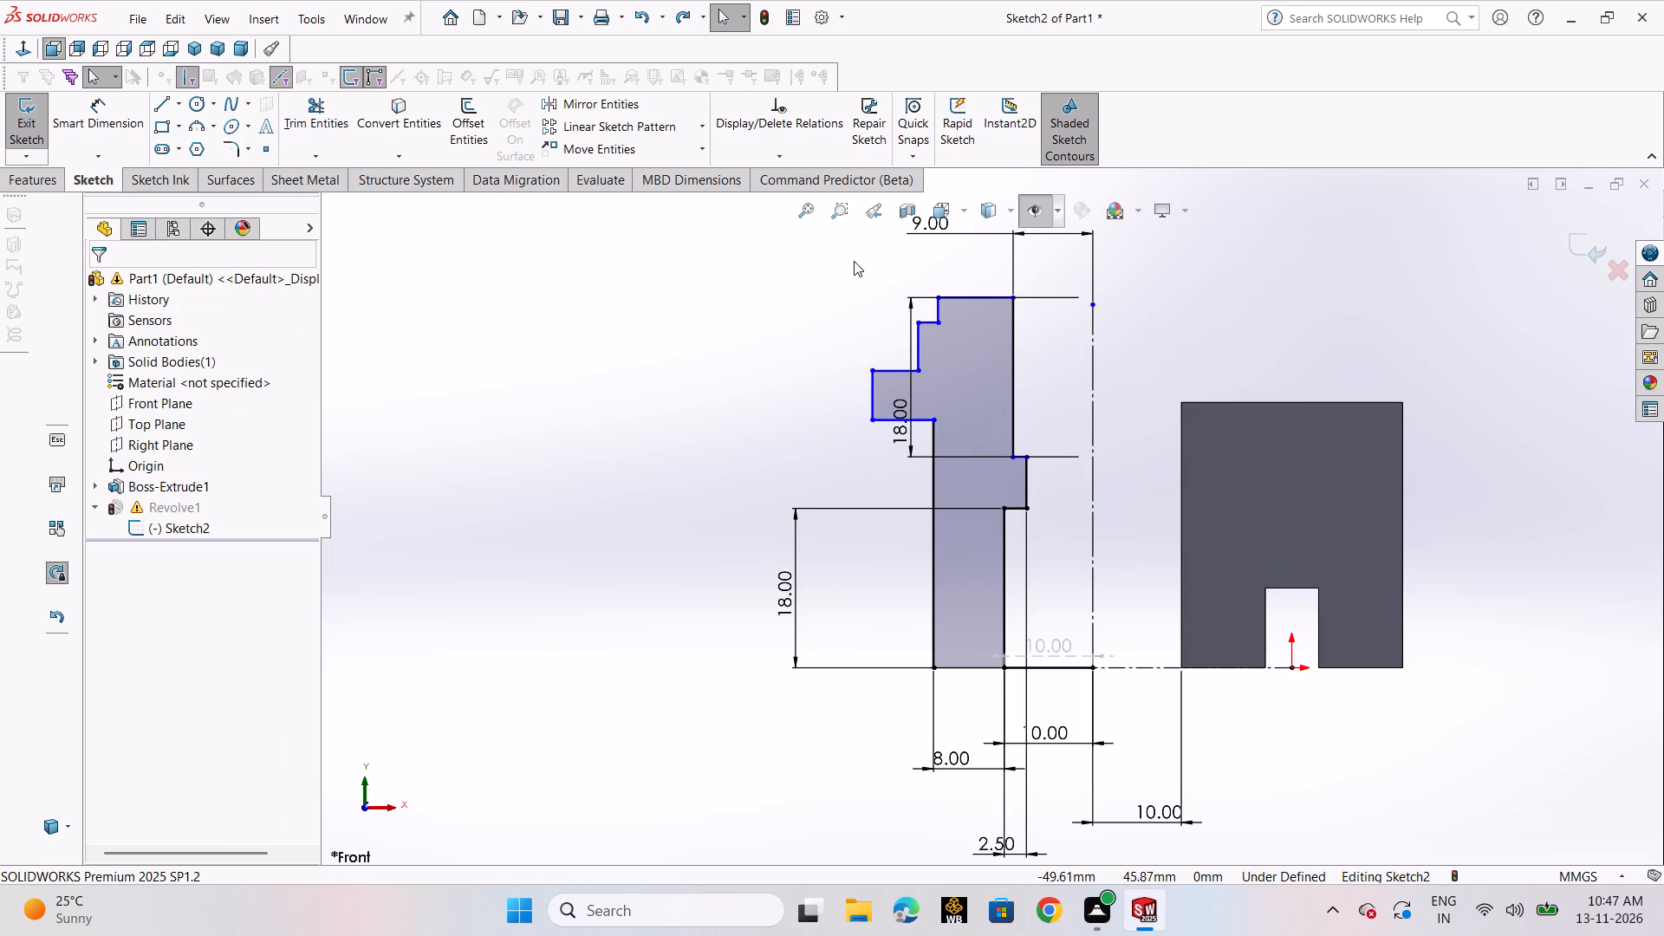
left_click_drag(855, 257, 998, 413)
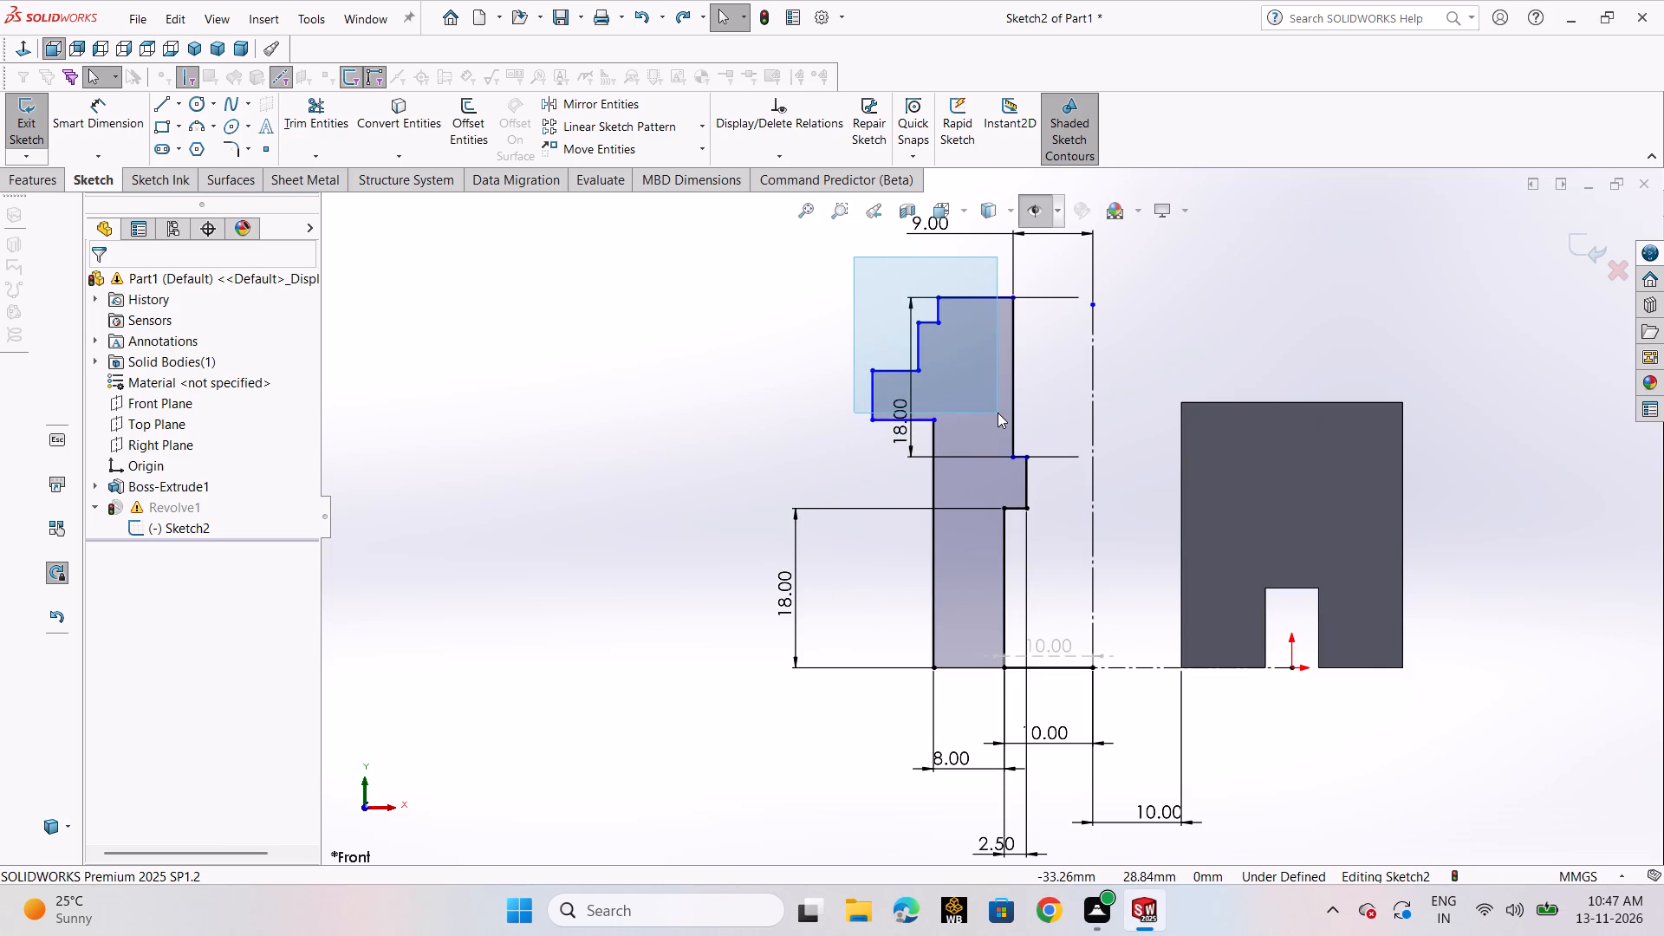
left_click_drag(998, 413, 1002, 432)
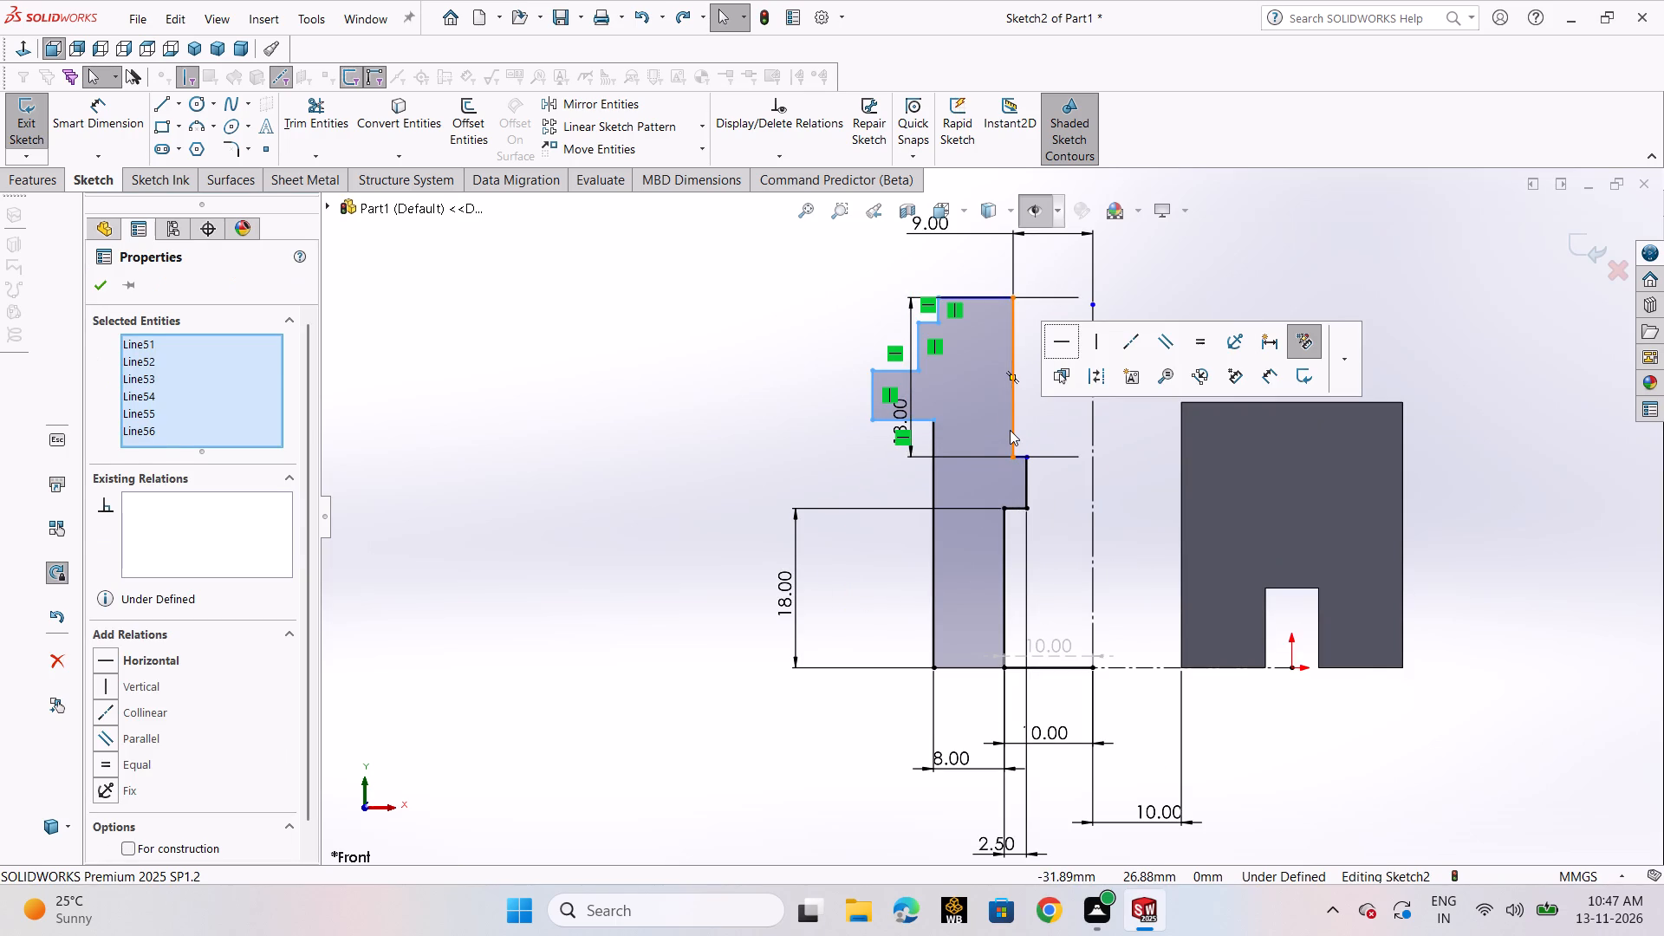
key("Delete")
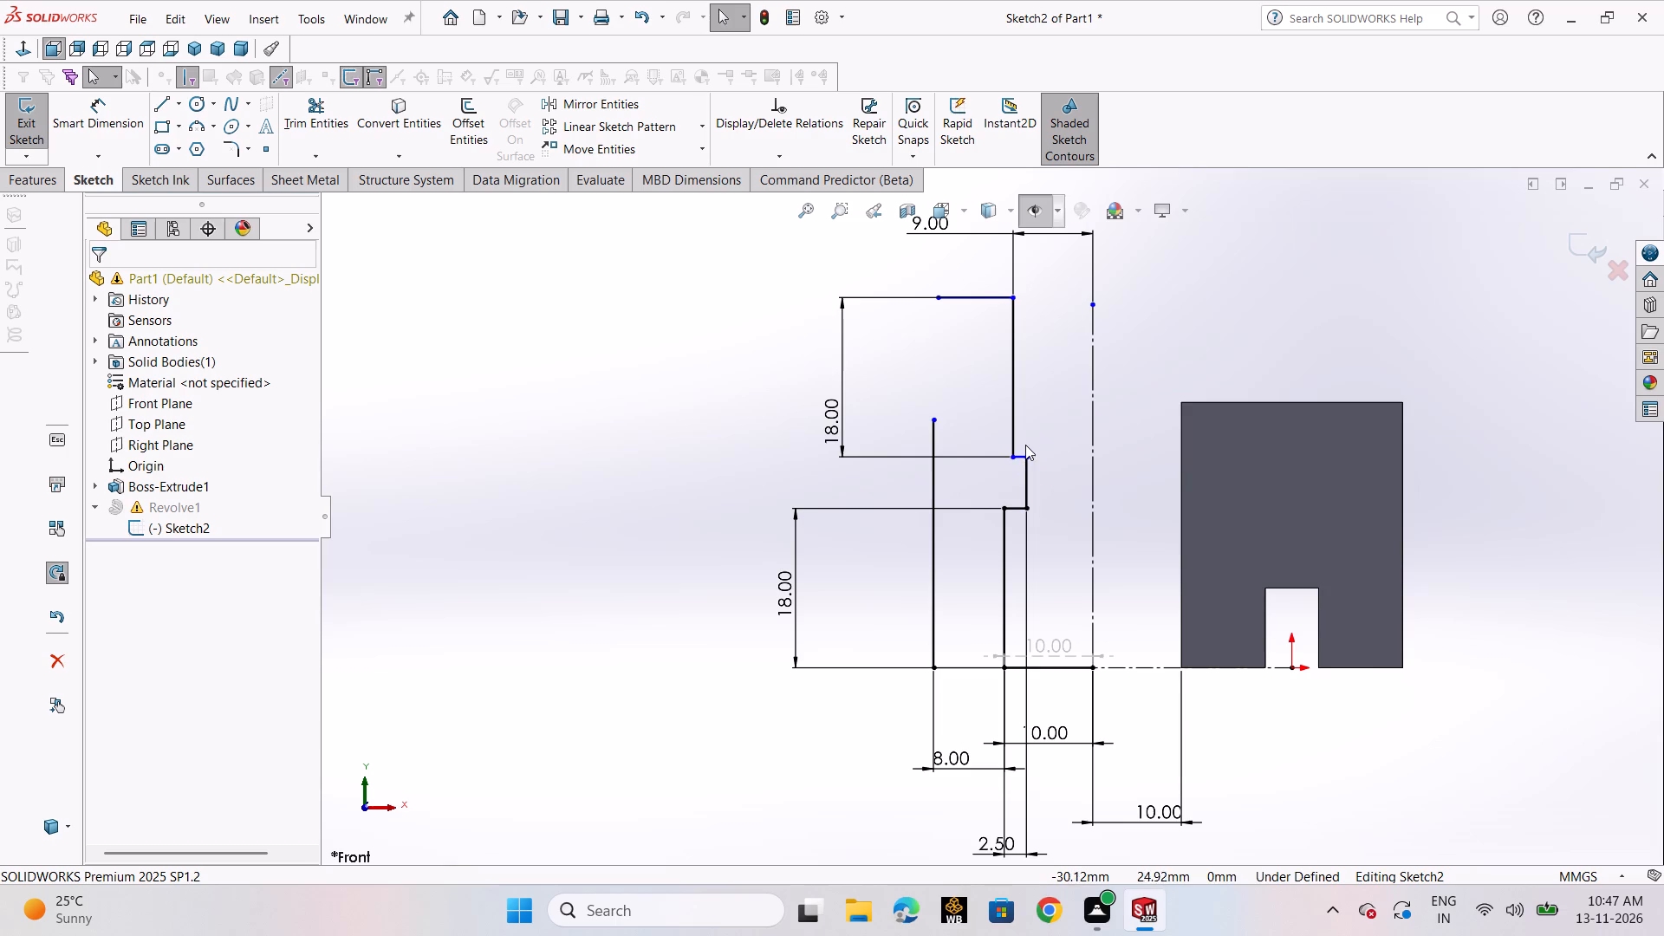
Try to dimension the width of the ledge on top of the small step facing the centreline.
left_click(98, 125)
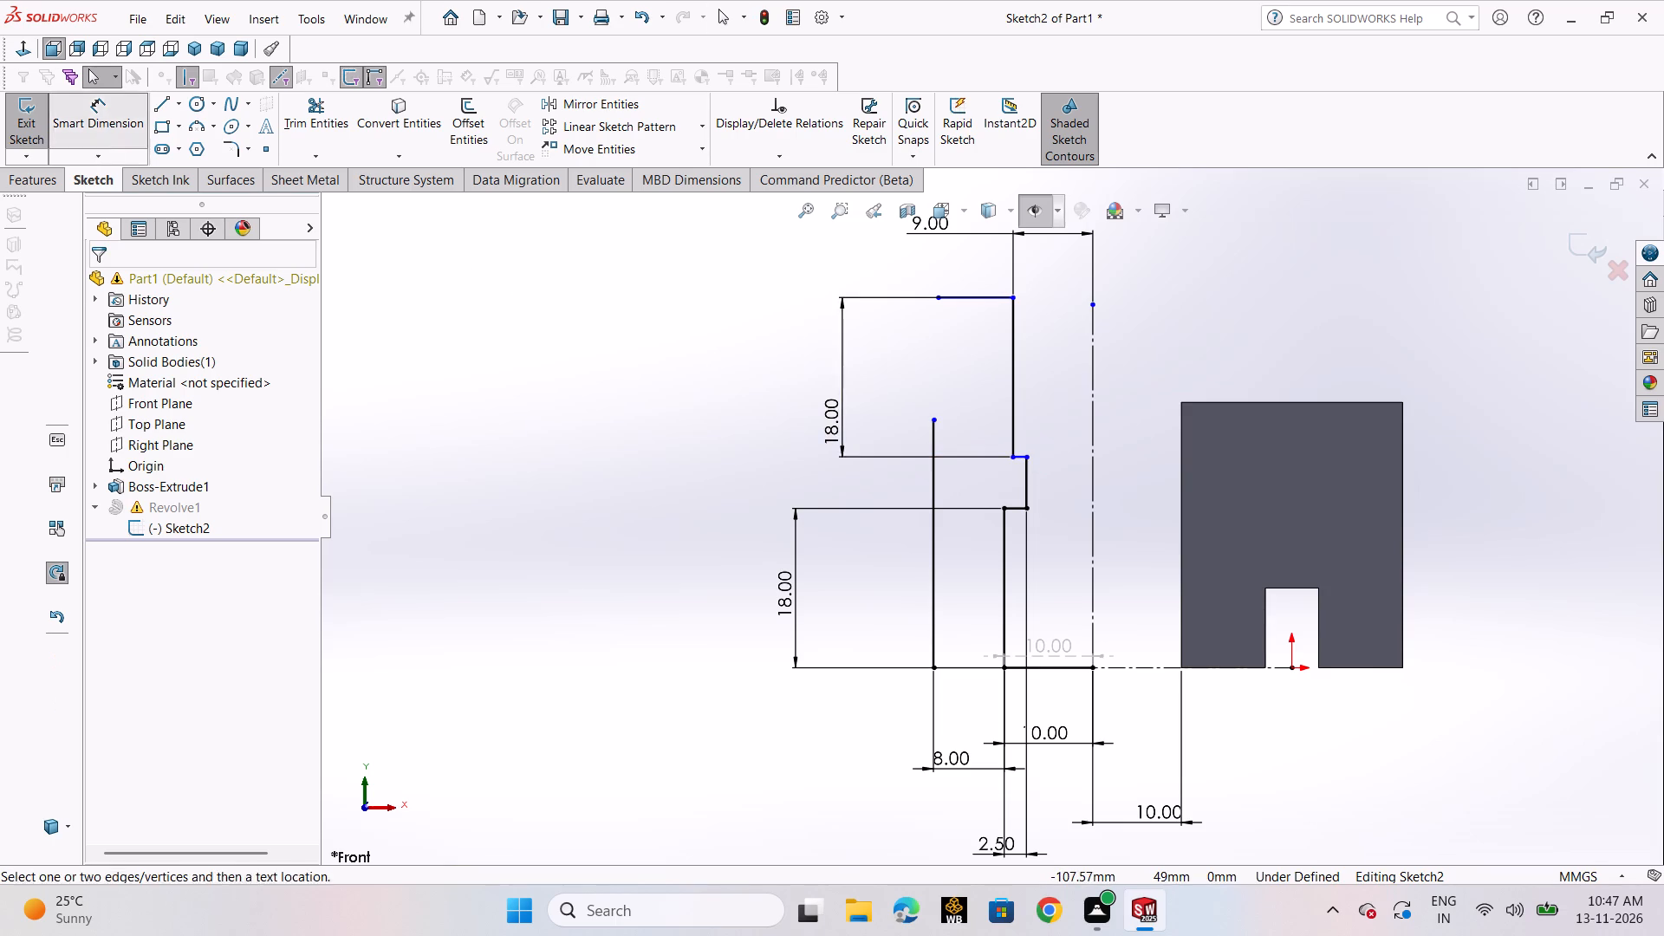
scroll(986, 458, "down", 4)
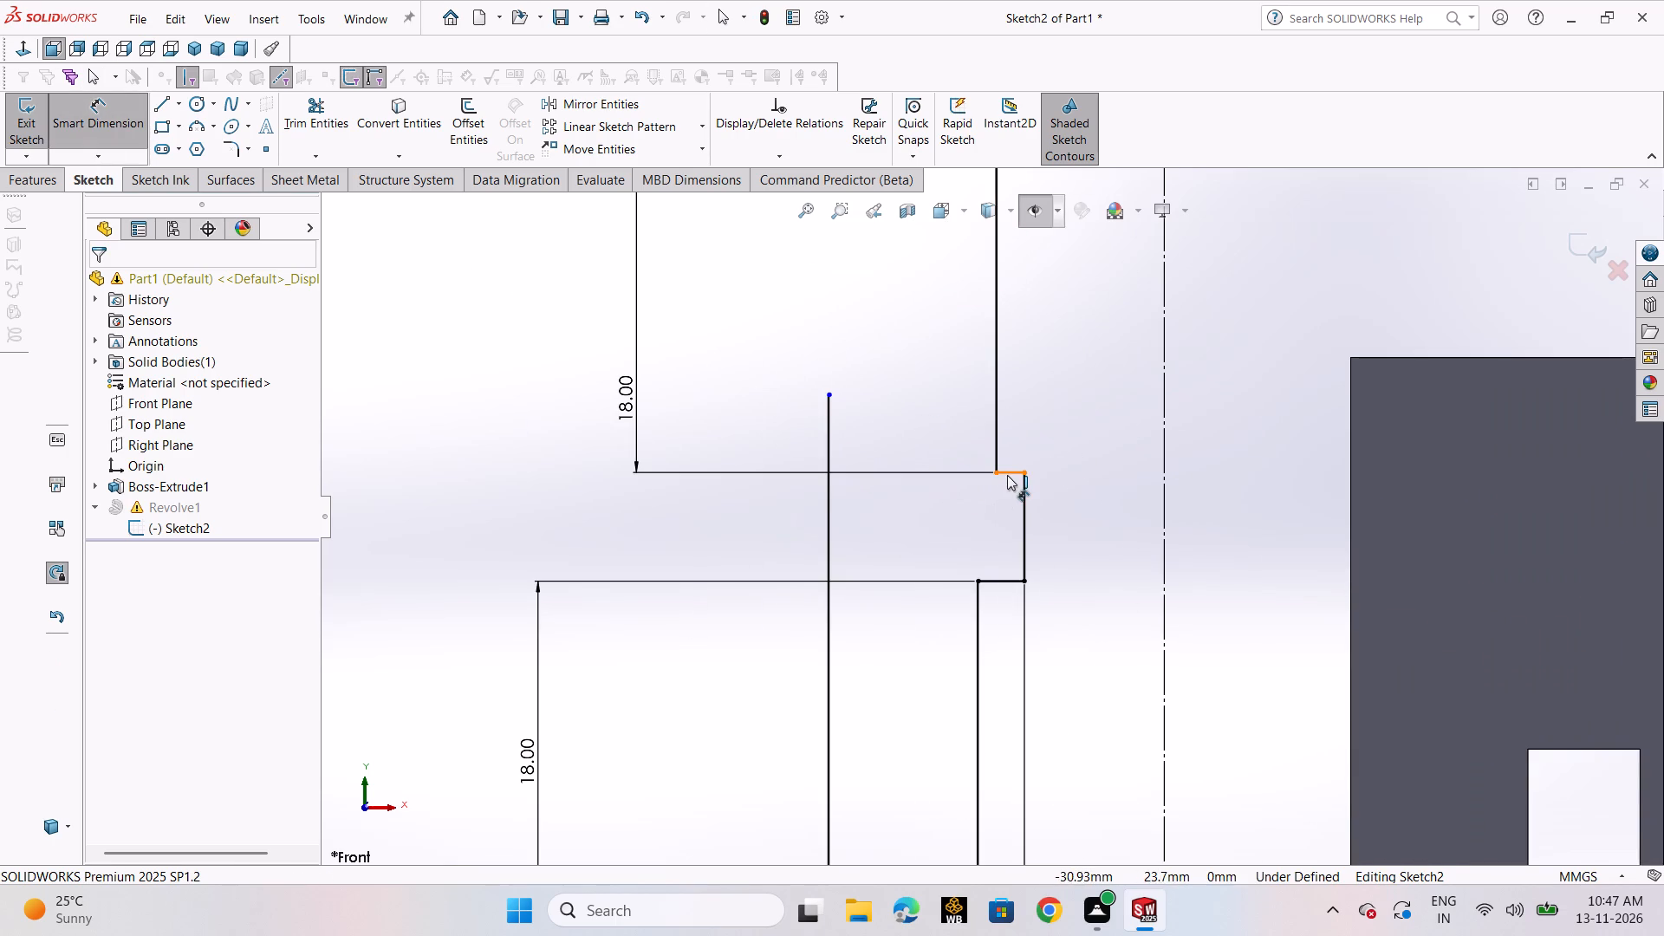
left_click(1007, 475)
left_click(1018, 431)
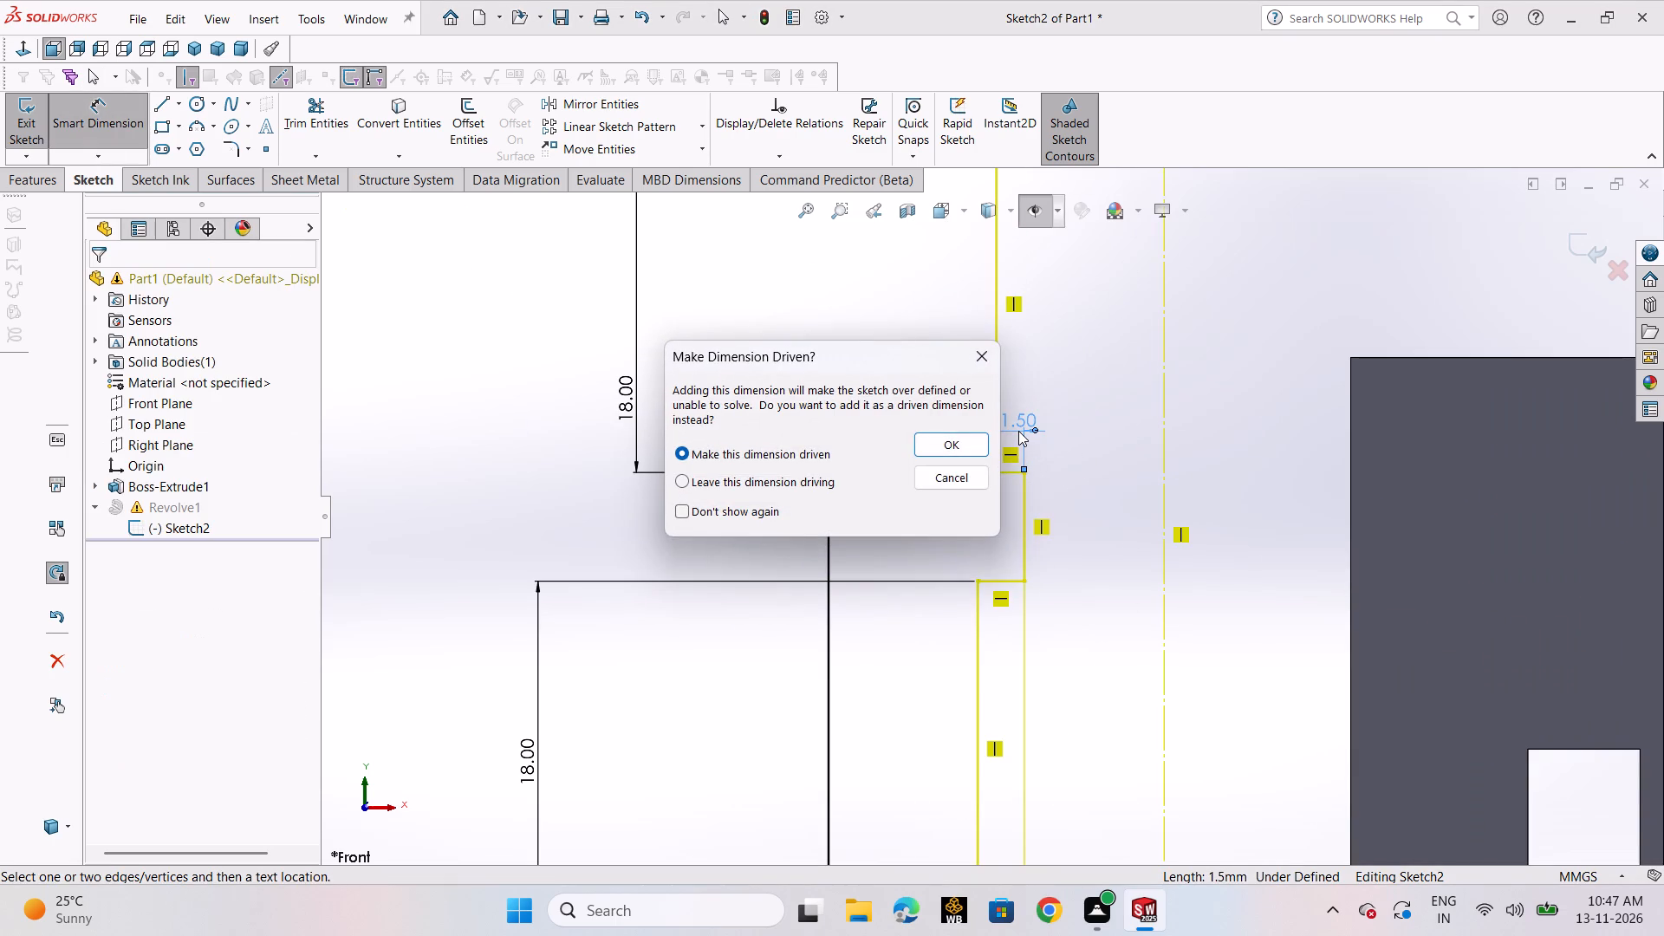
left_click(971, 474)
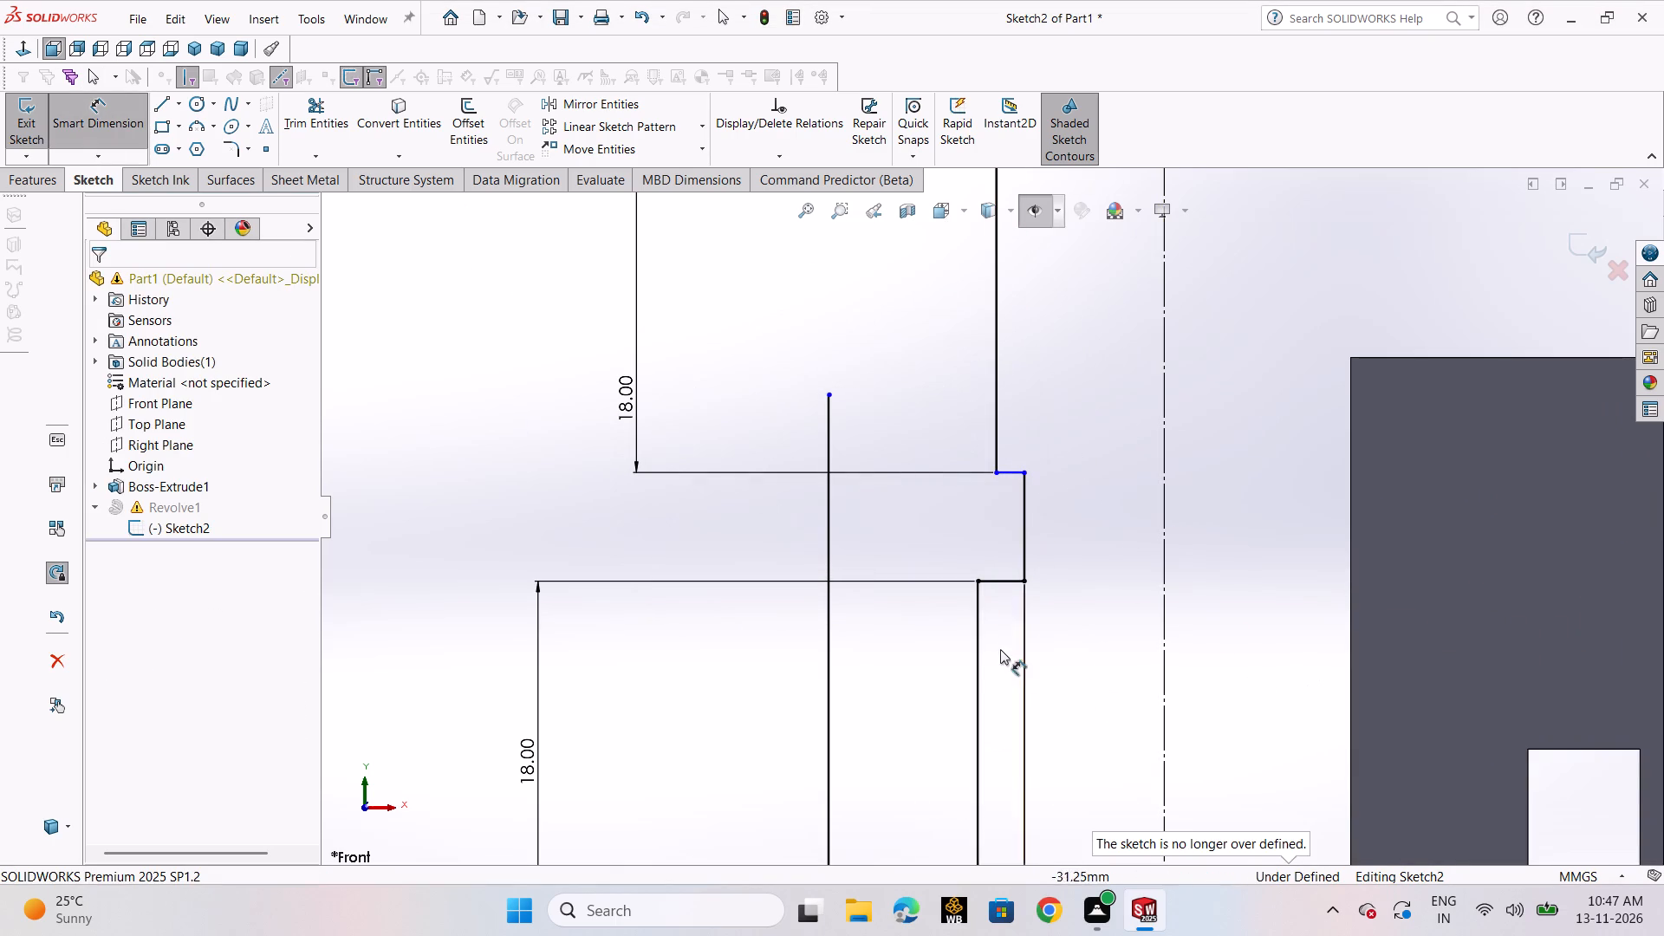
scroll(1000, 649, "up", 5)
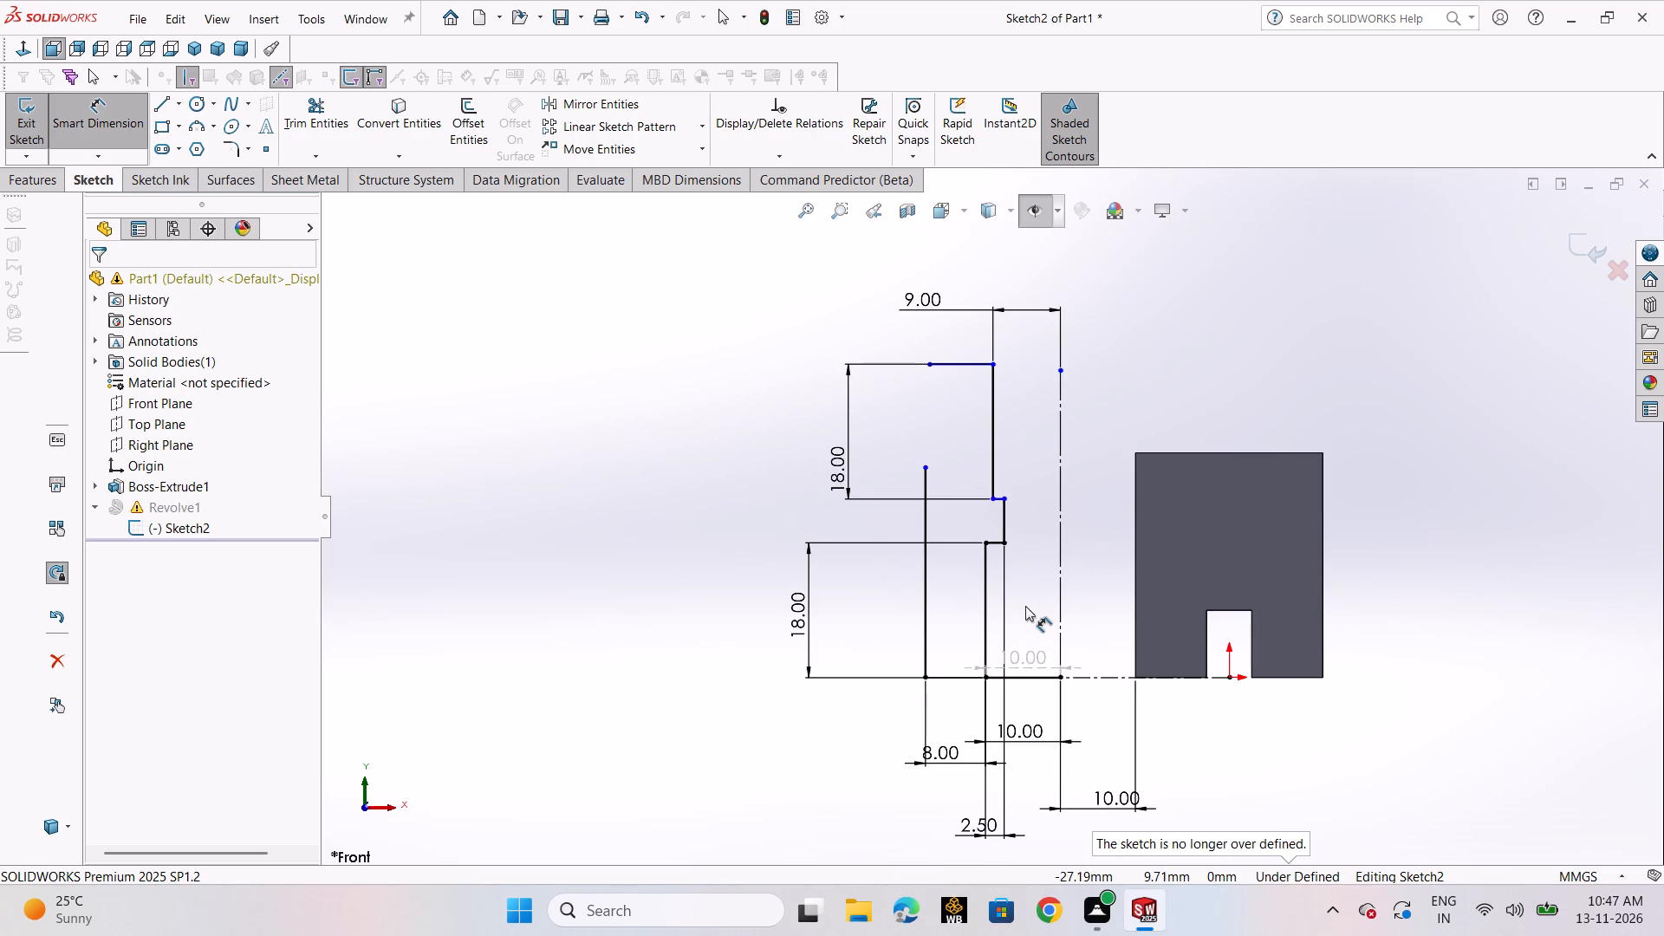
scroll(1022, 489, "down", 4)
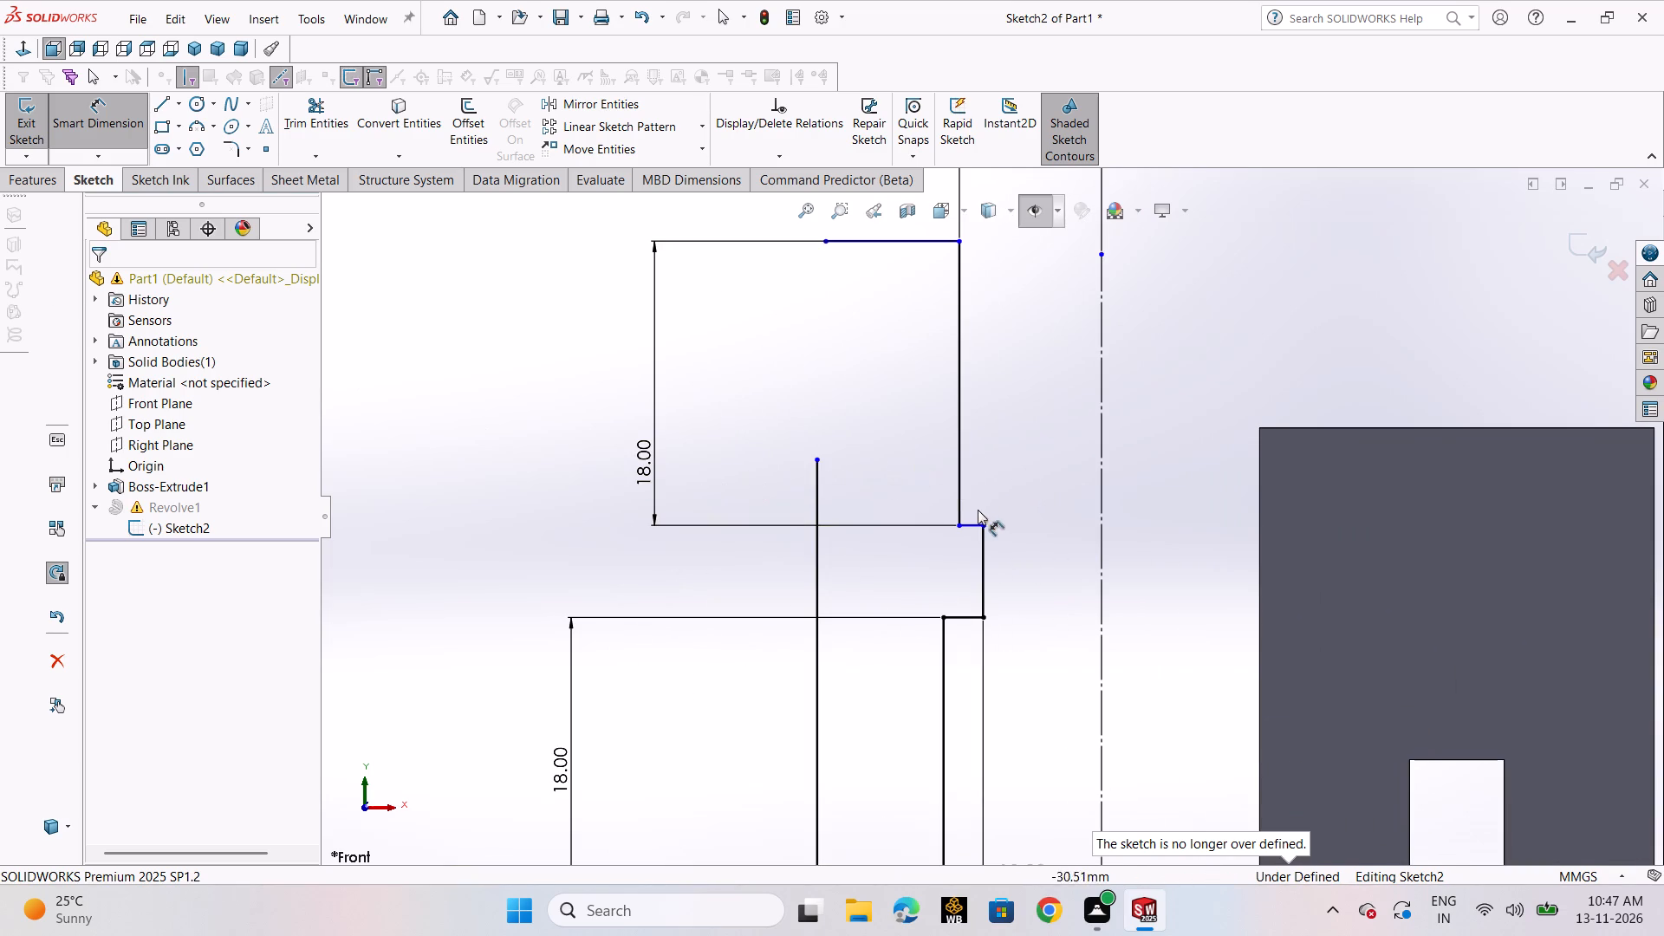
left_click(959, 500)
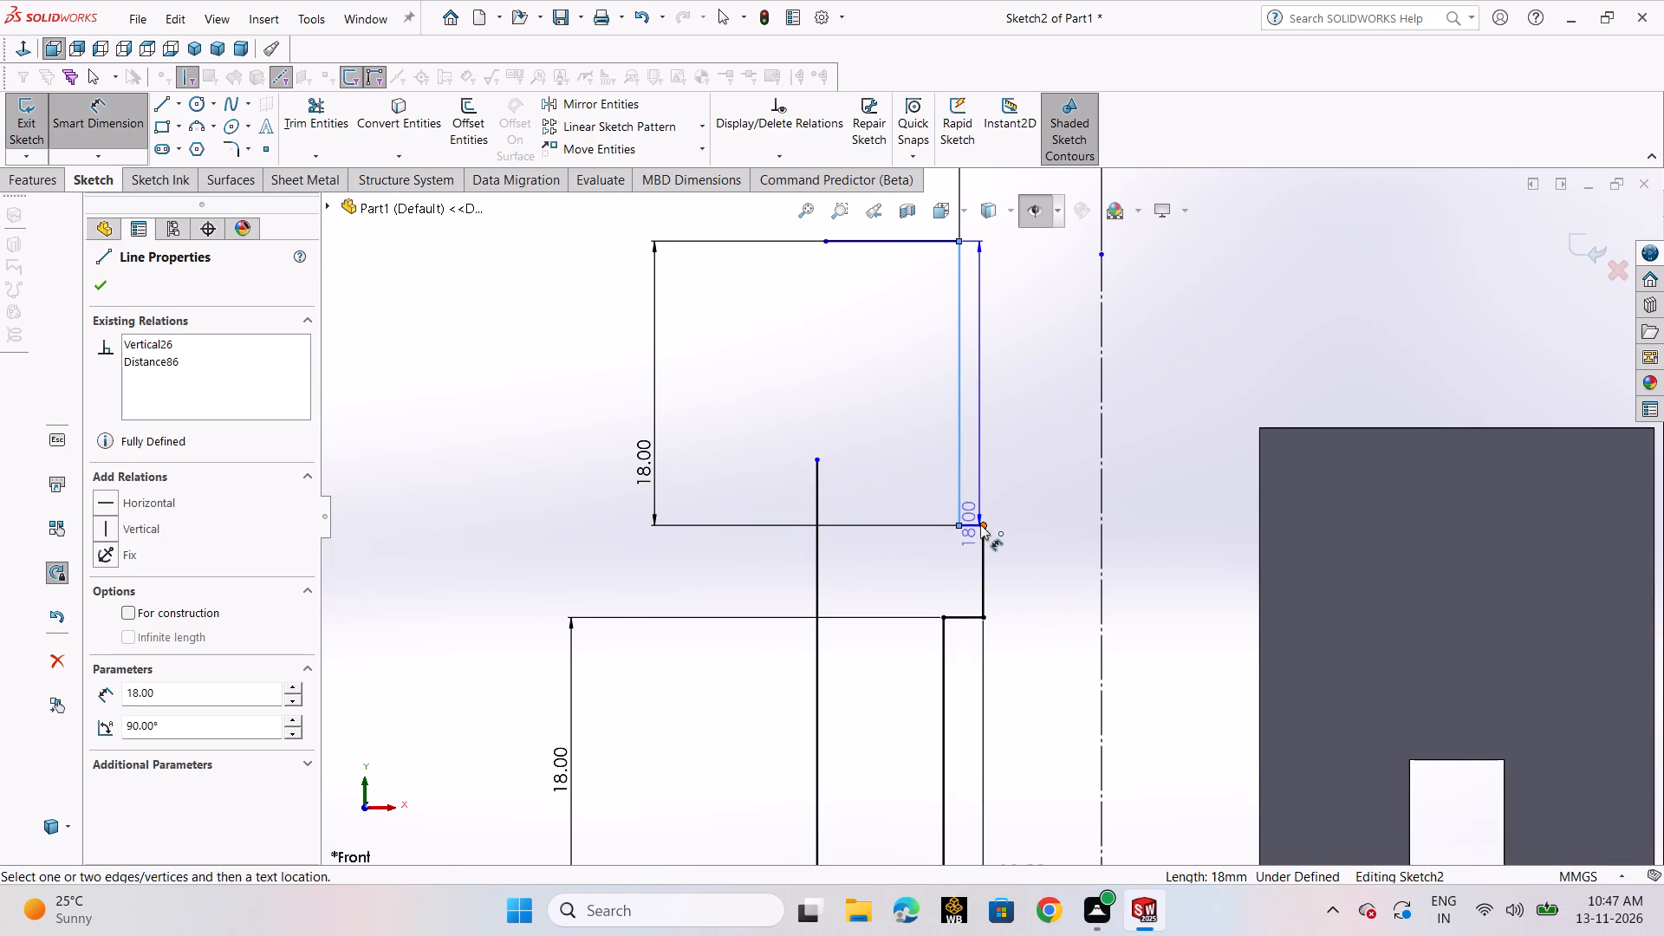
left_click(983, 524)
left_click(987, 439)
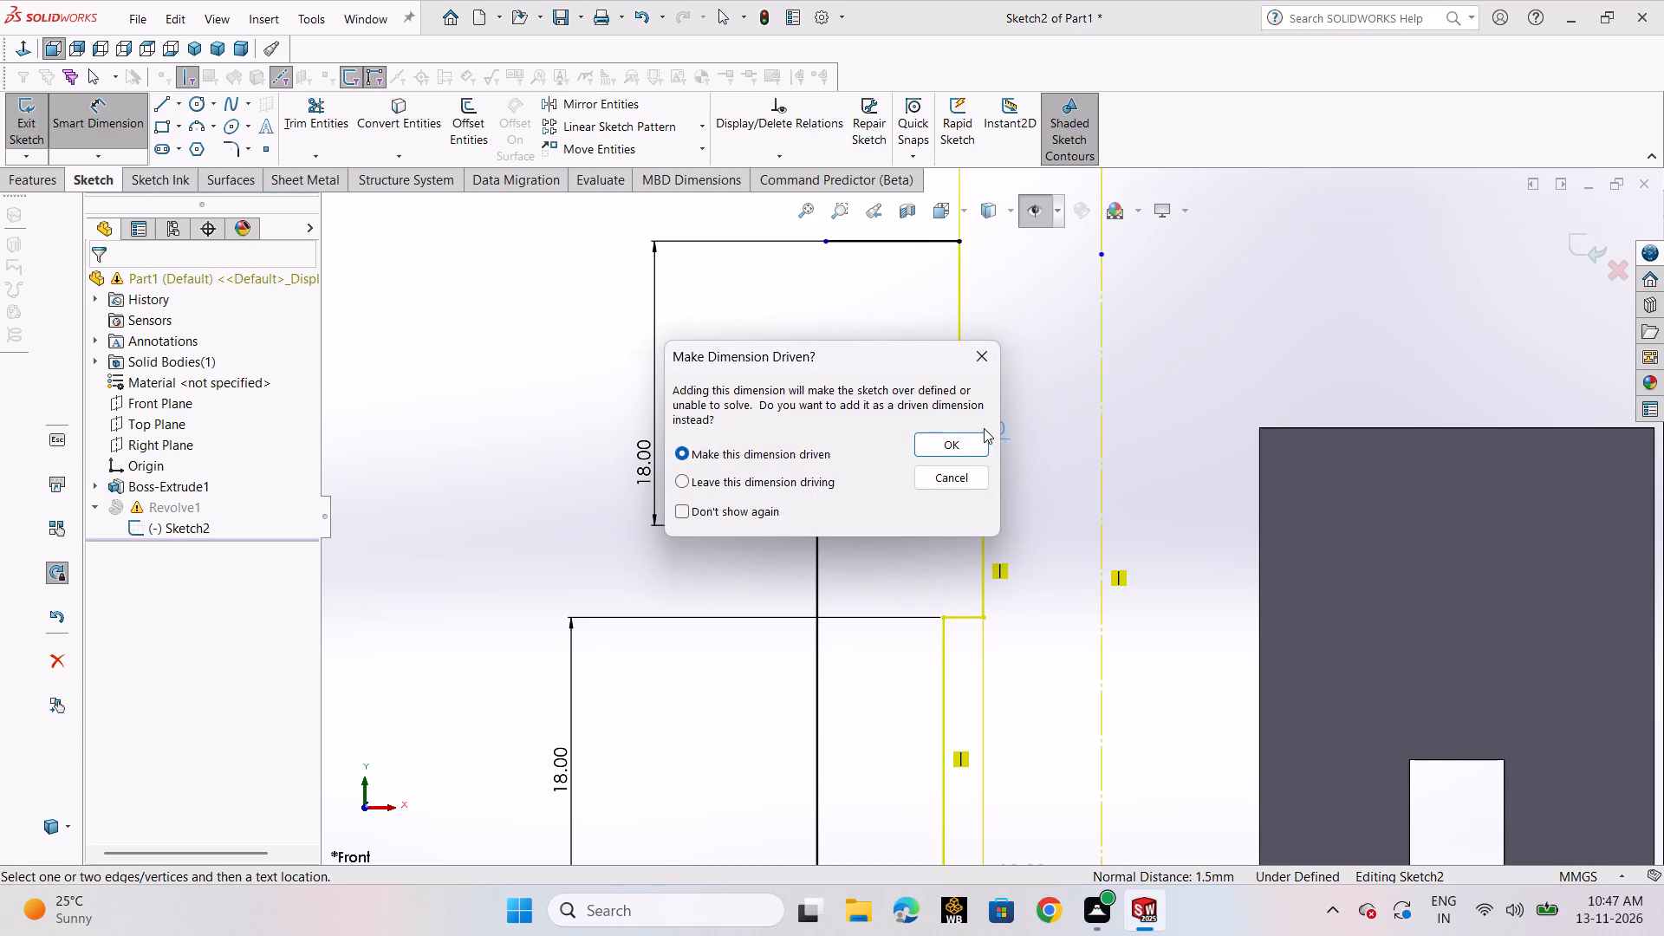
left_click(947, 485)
Delete the 9 mm dimension between the wall's top inner edge and the centreline.
scroll(1011, 384, "up", 3)
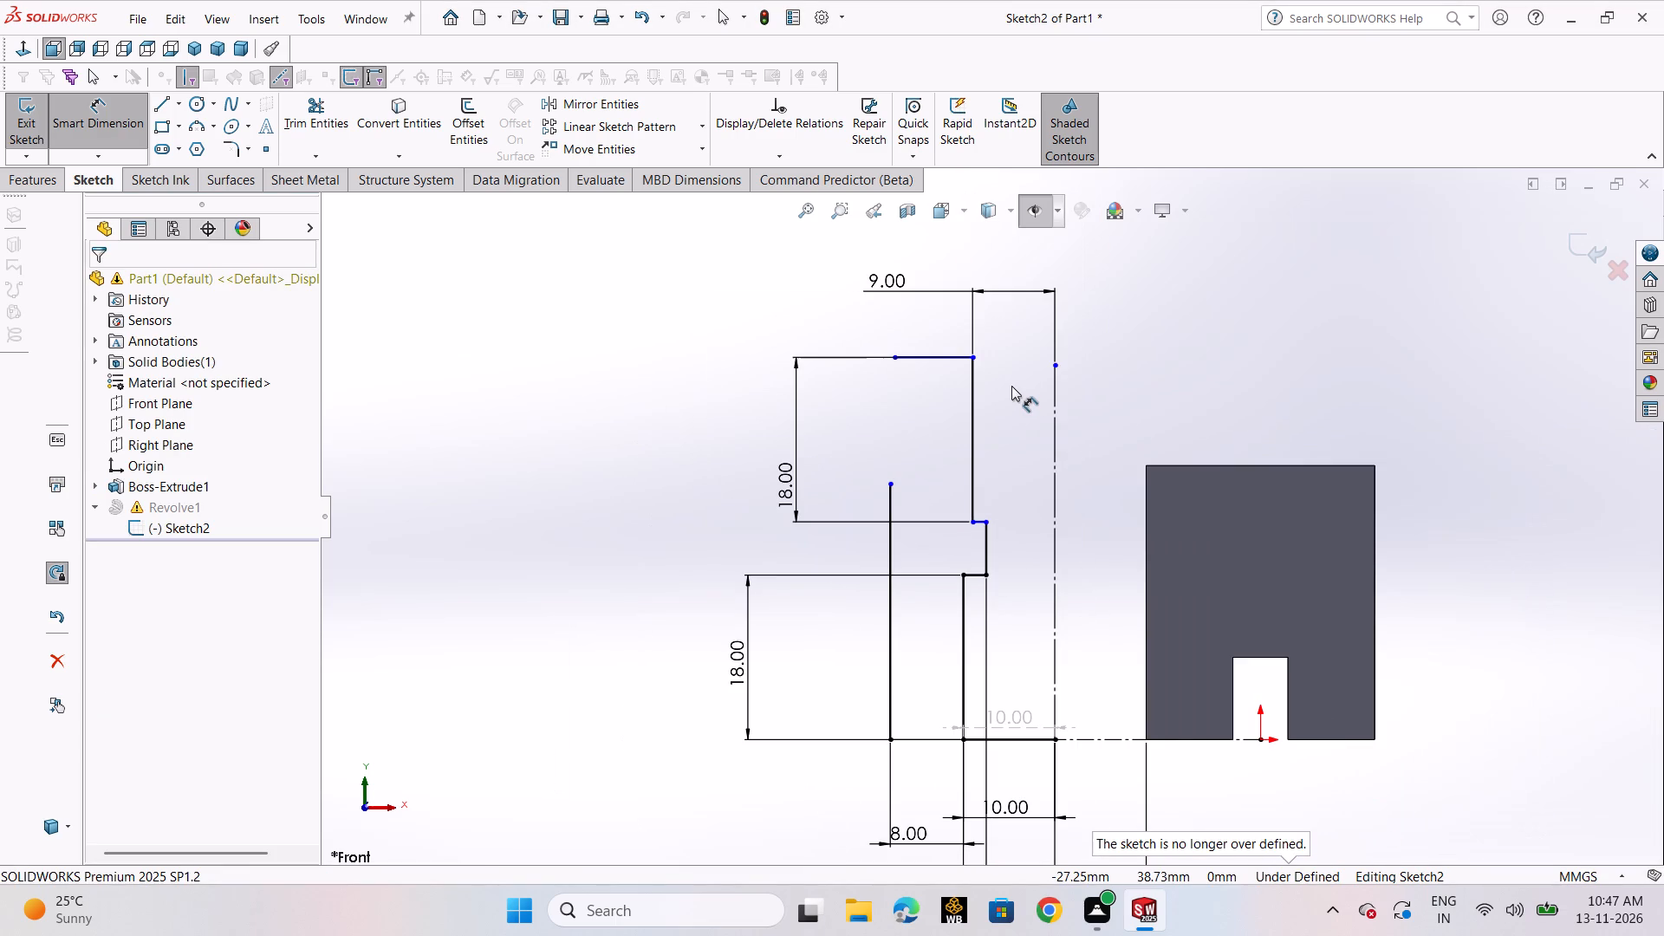
left_click(896, 291)
key("Delete")
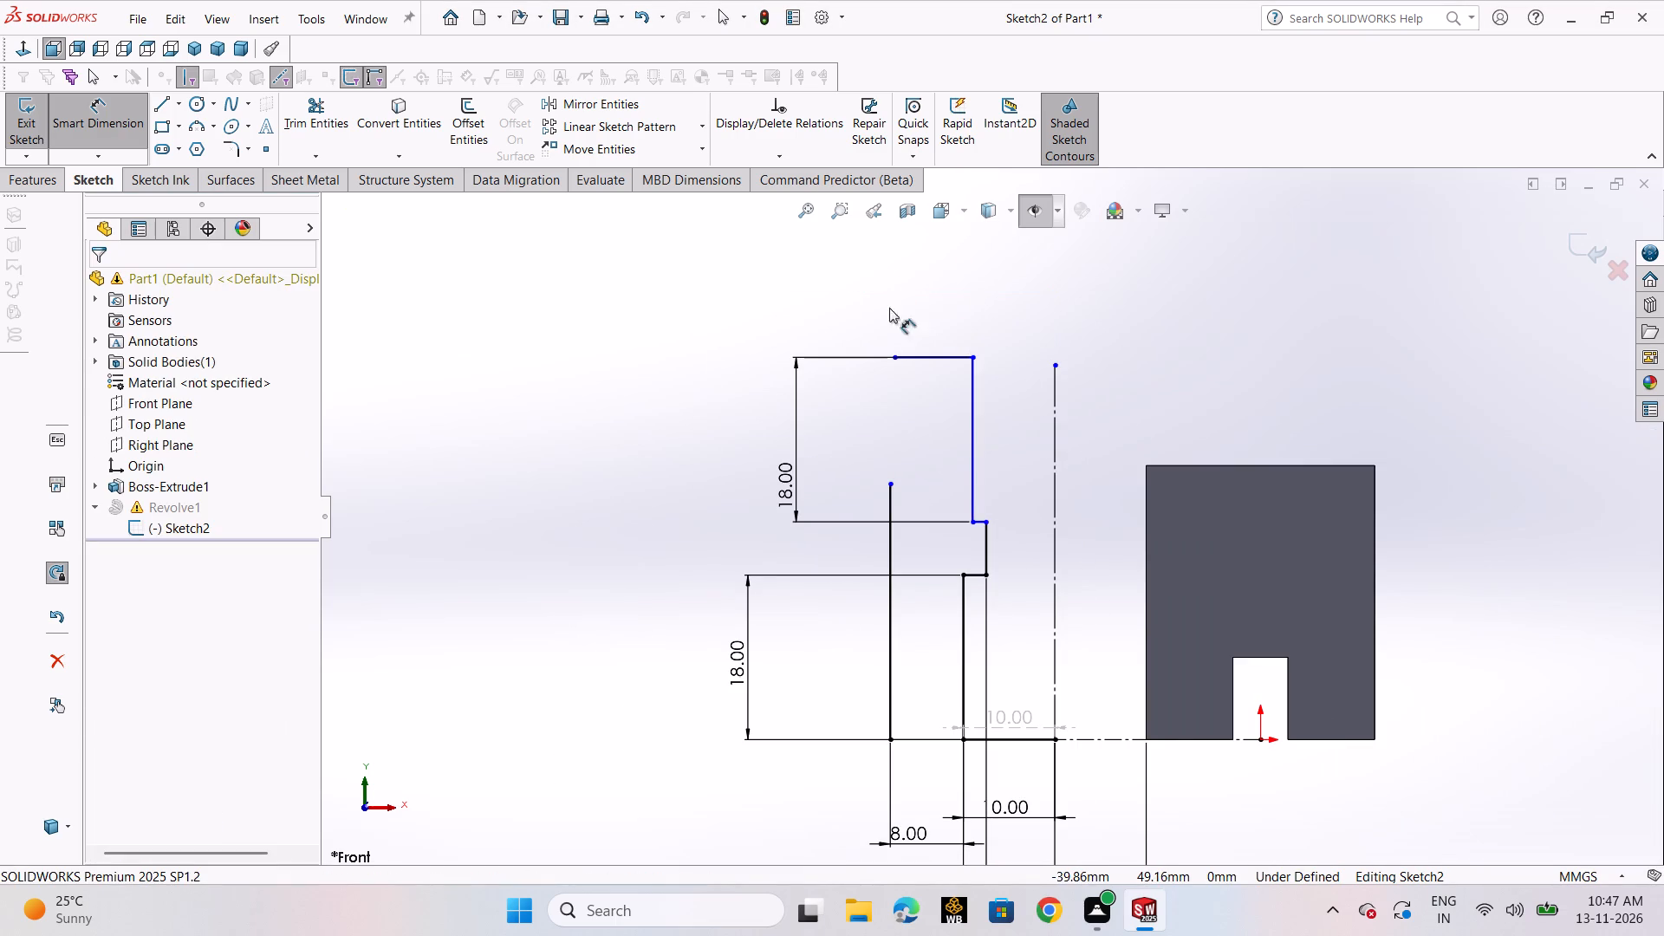
Dimension the horizontal offset between the wall's upper inner edge and the small step's inner face at 1 mm.
left_click(973, 502)
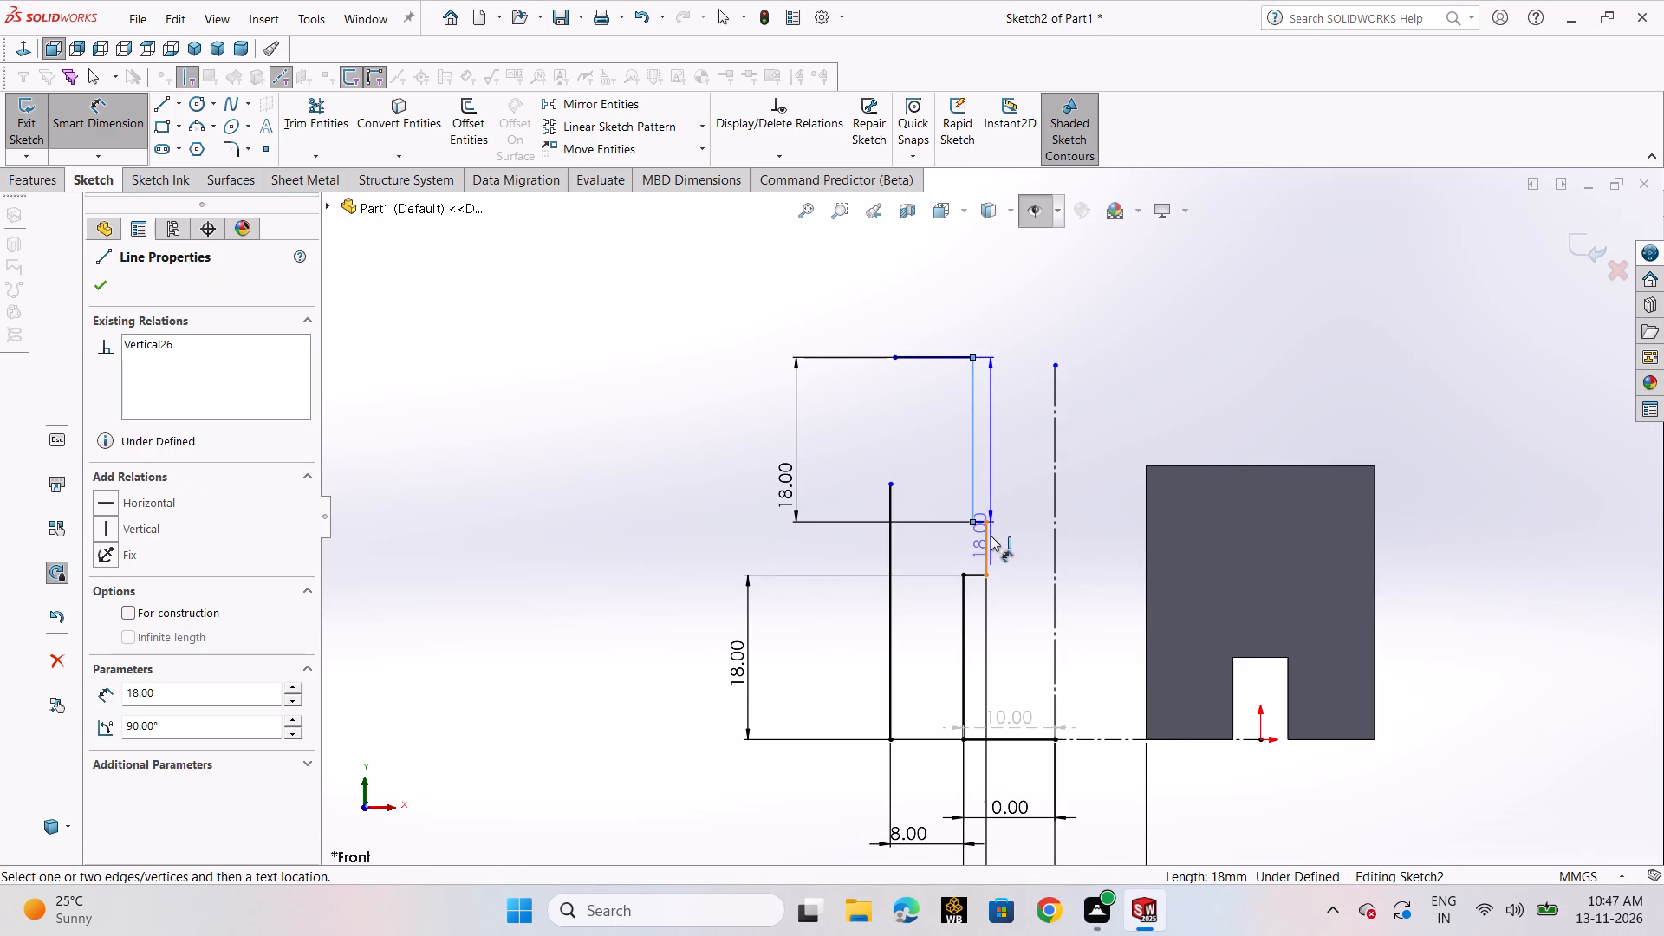
left_click(985, 529)
left_click(989, 471)
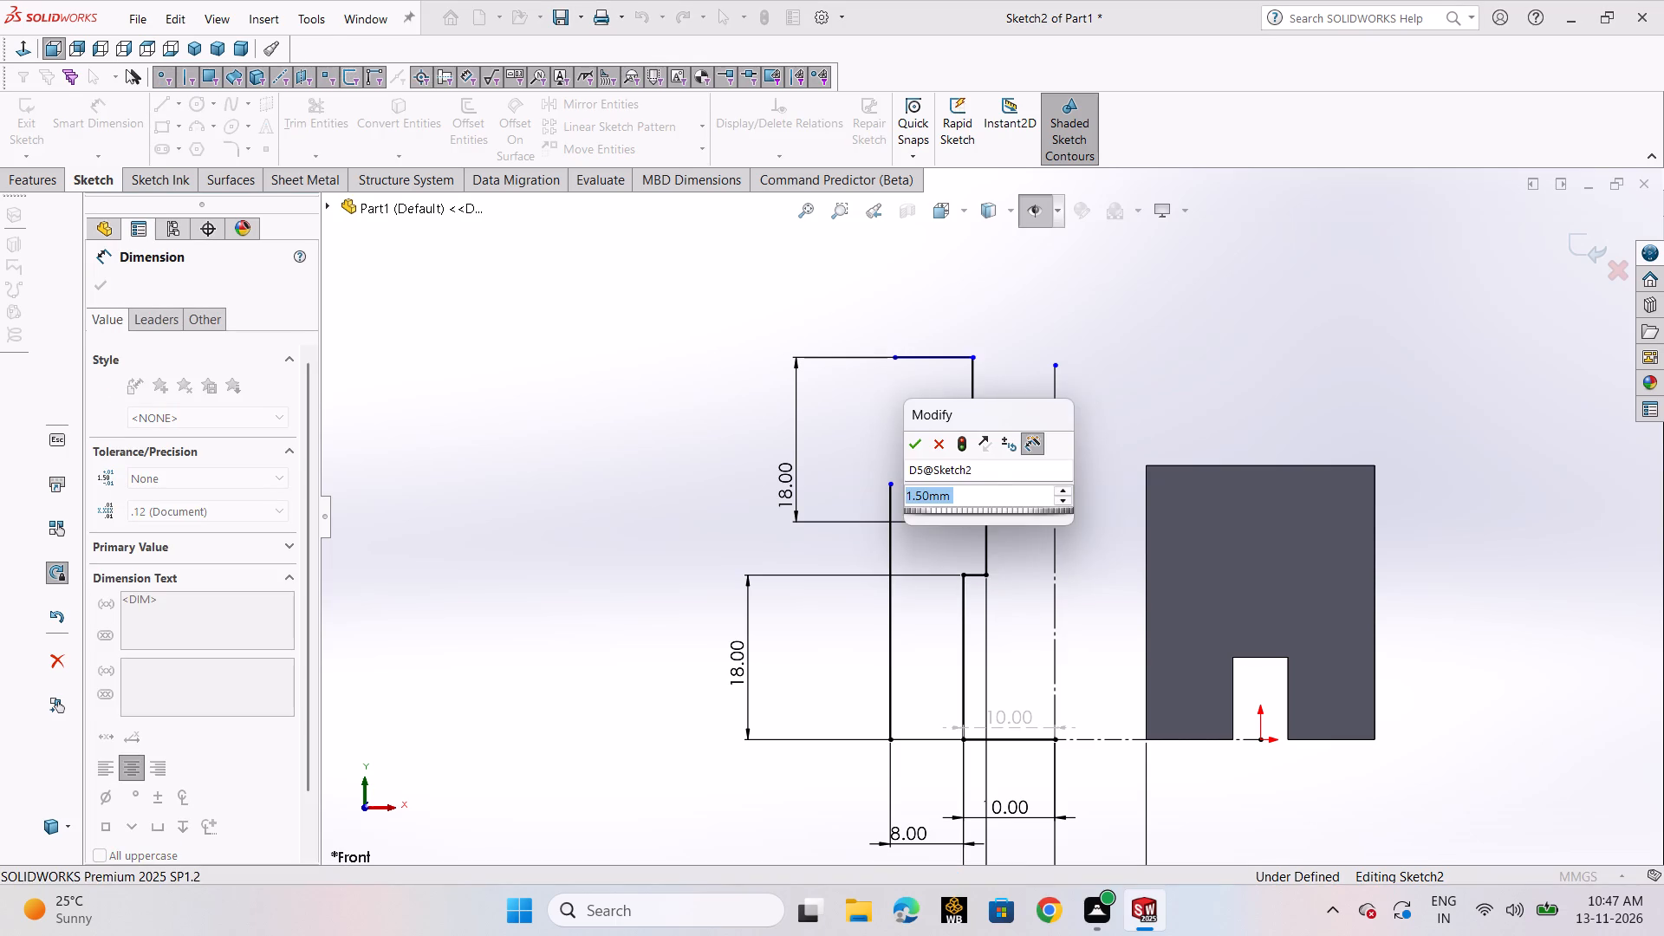
key("1")
key("Return")
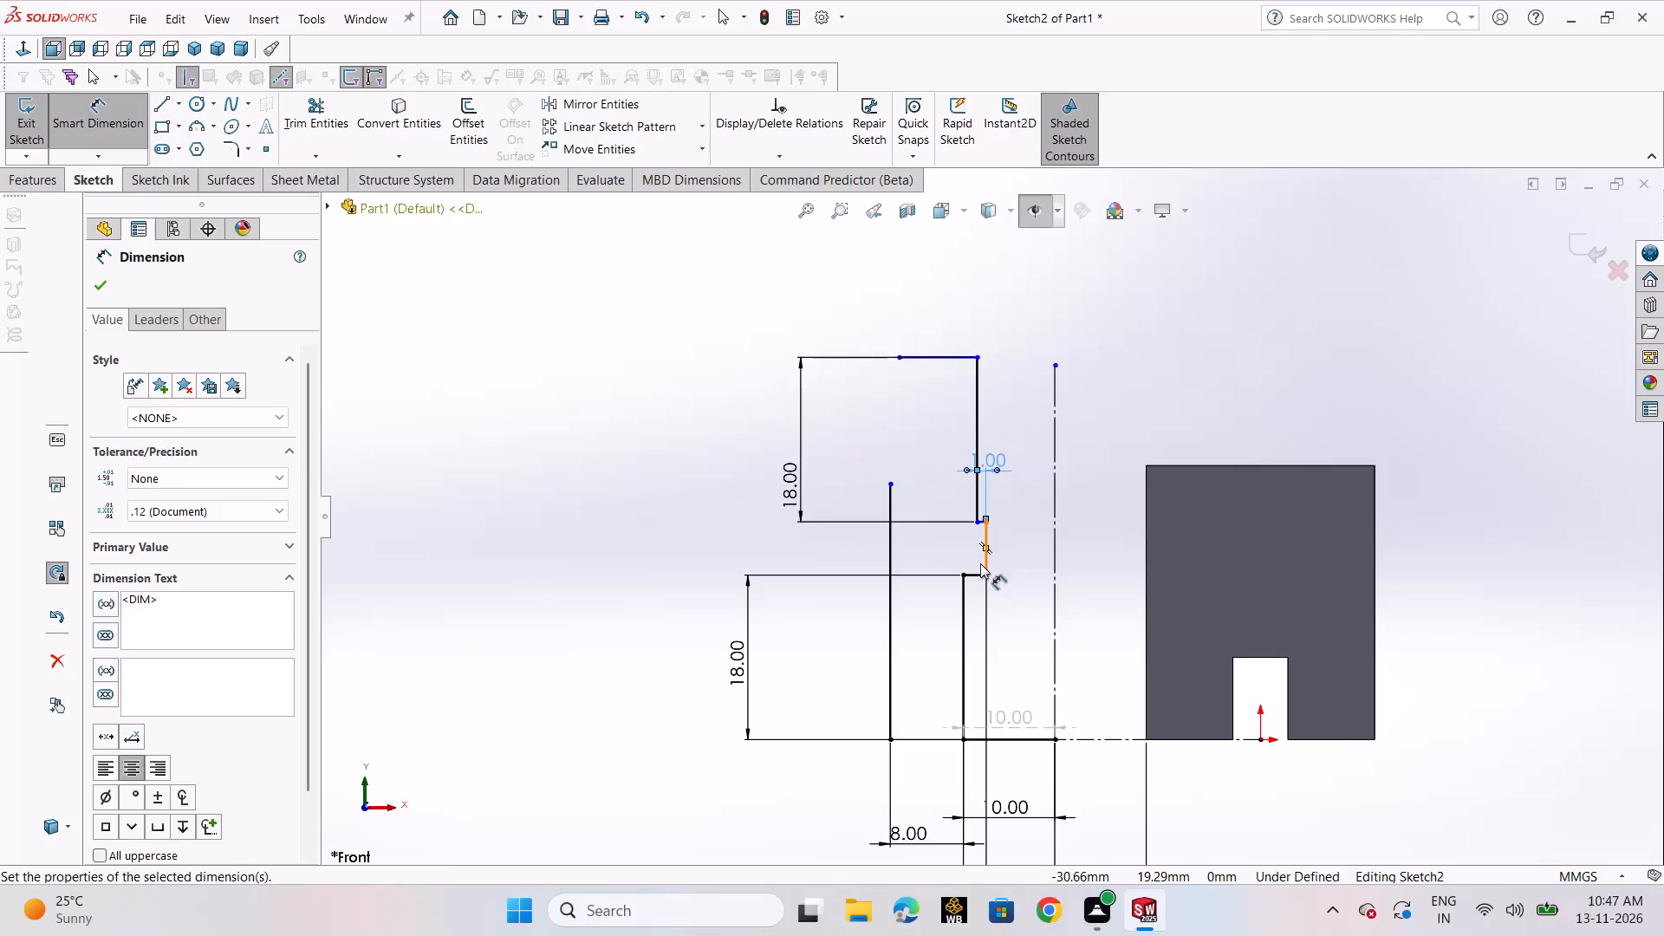
Set the offset between the wall's upper inner edge and the small step's inner face to 1.5 mm.
scroll(1009, 505, "down", 3)
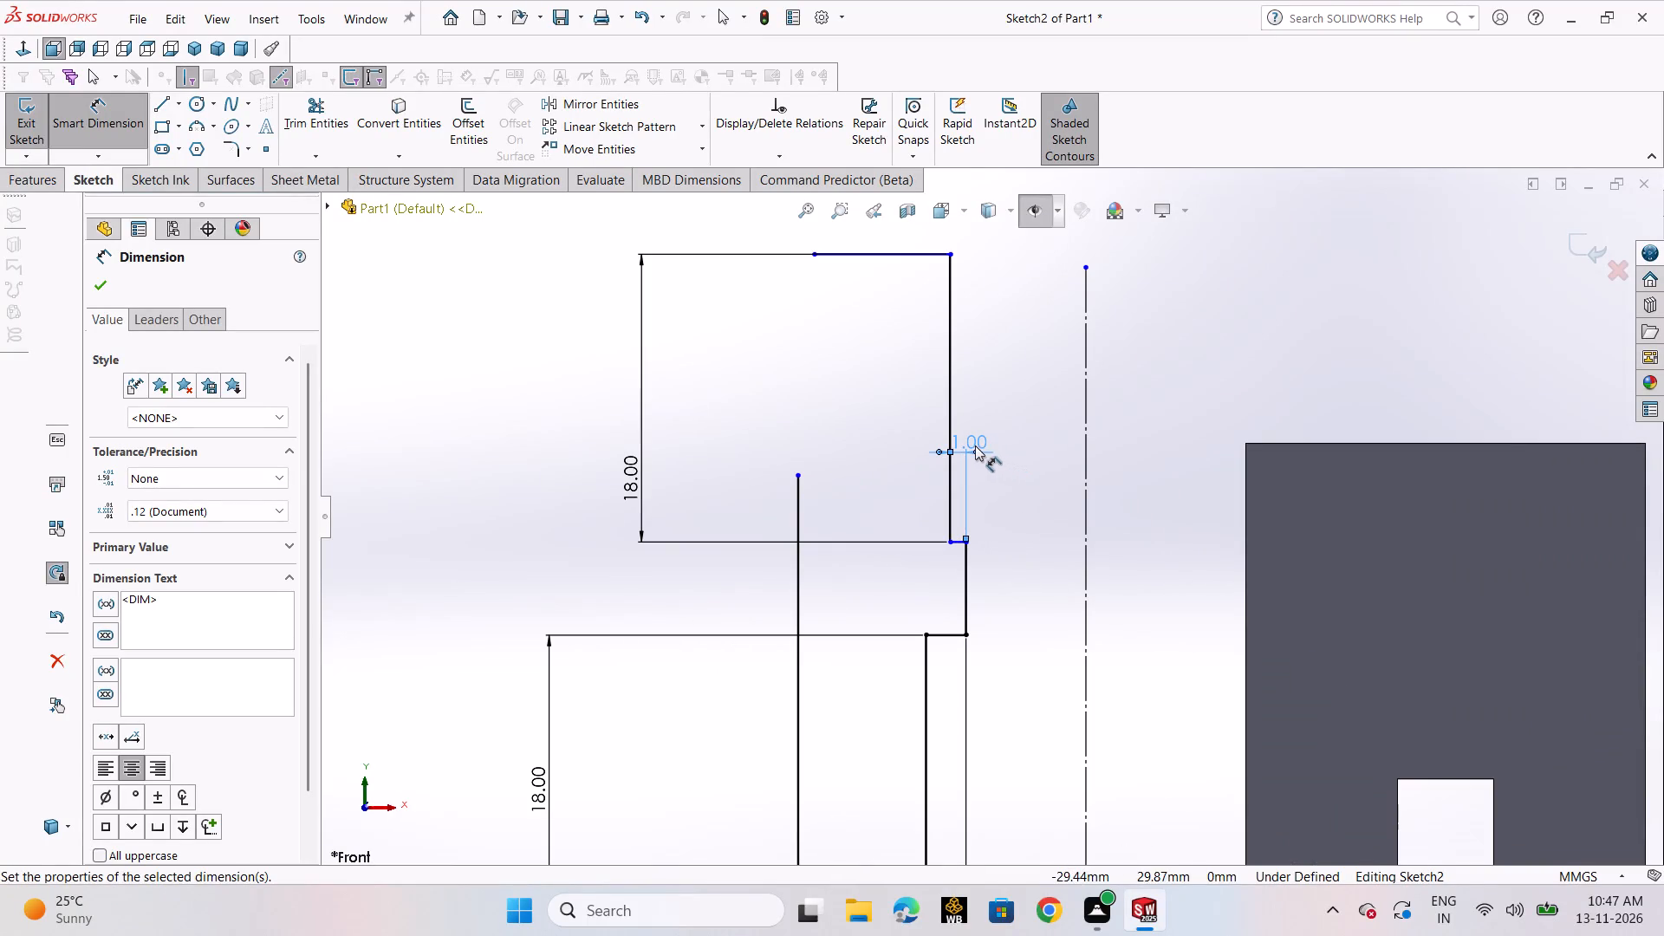
double_click(975, 445)
type("1.5")
key("Return")
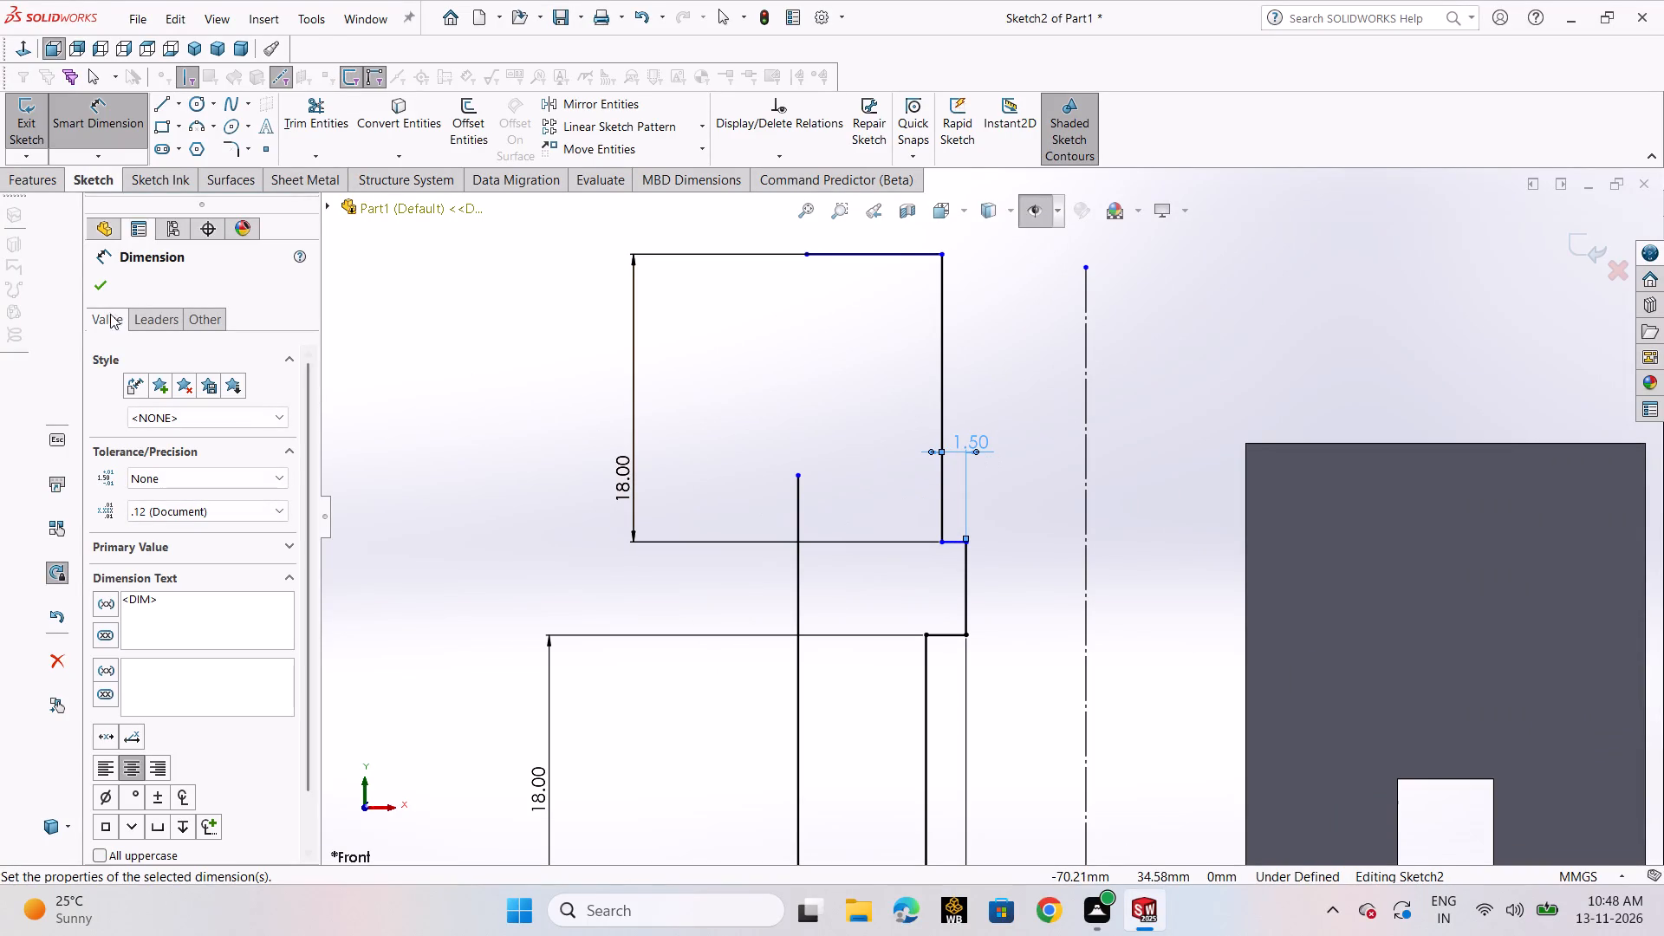
left_click(105, 282)
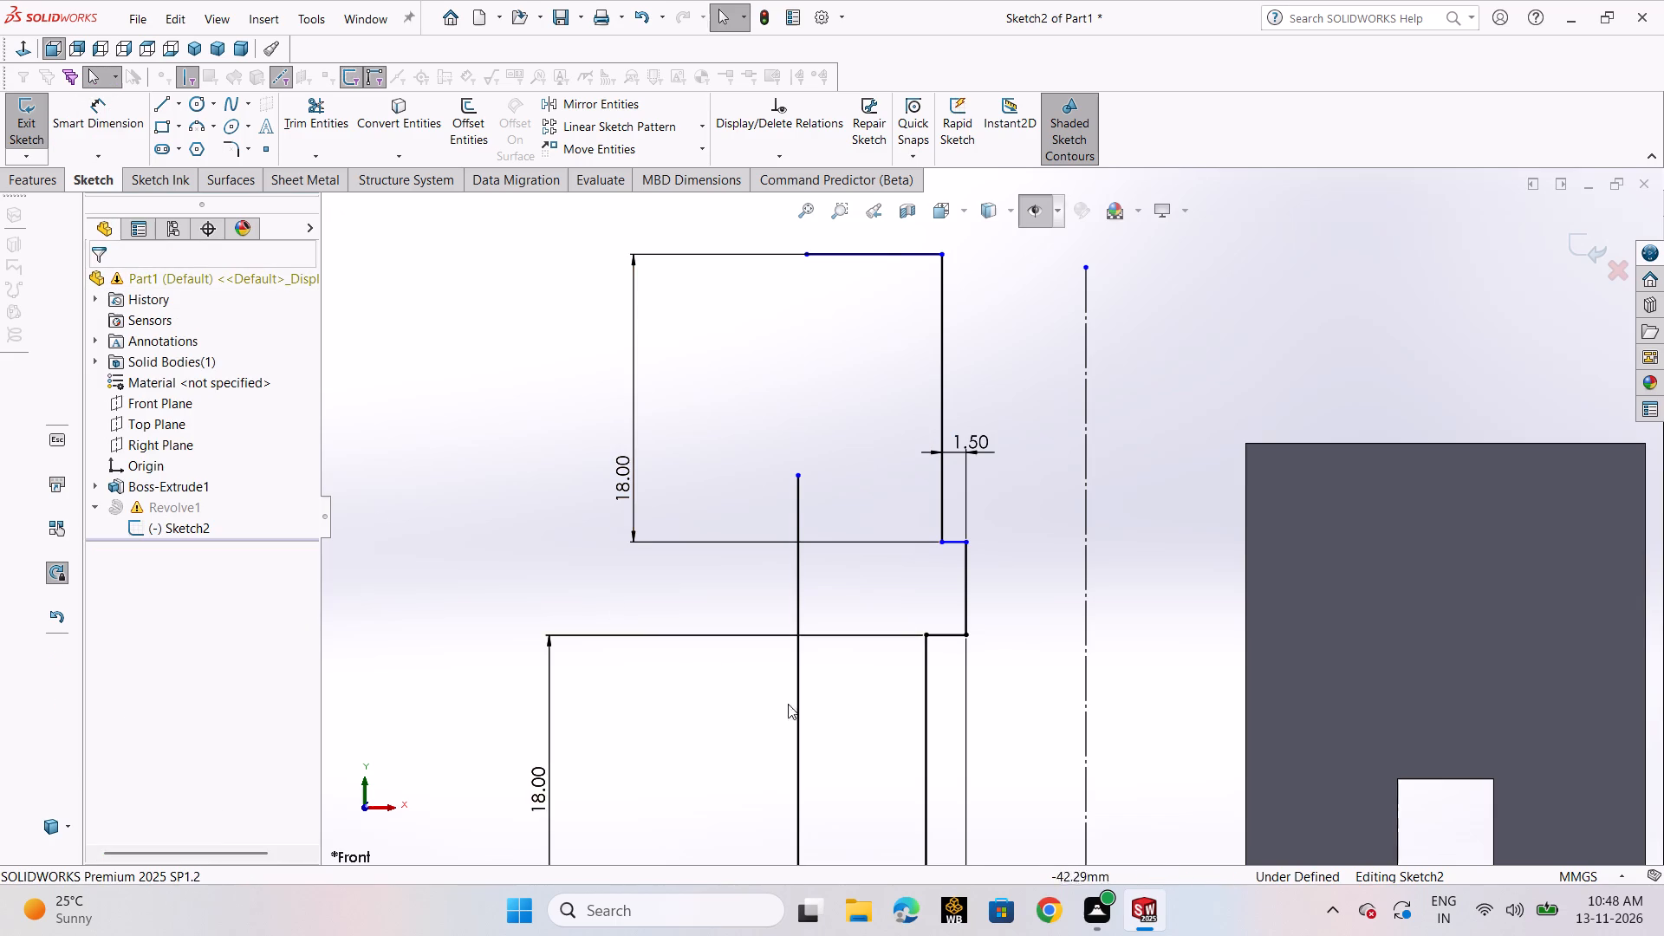
Dimension the length of the wall's horizontal top edge at 7 mm.
scroll(1045, 541, "up", 5)
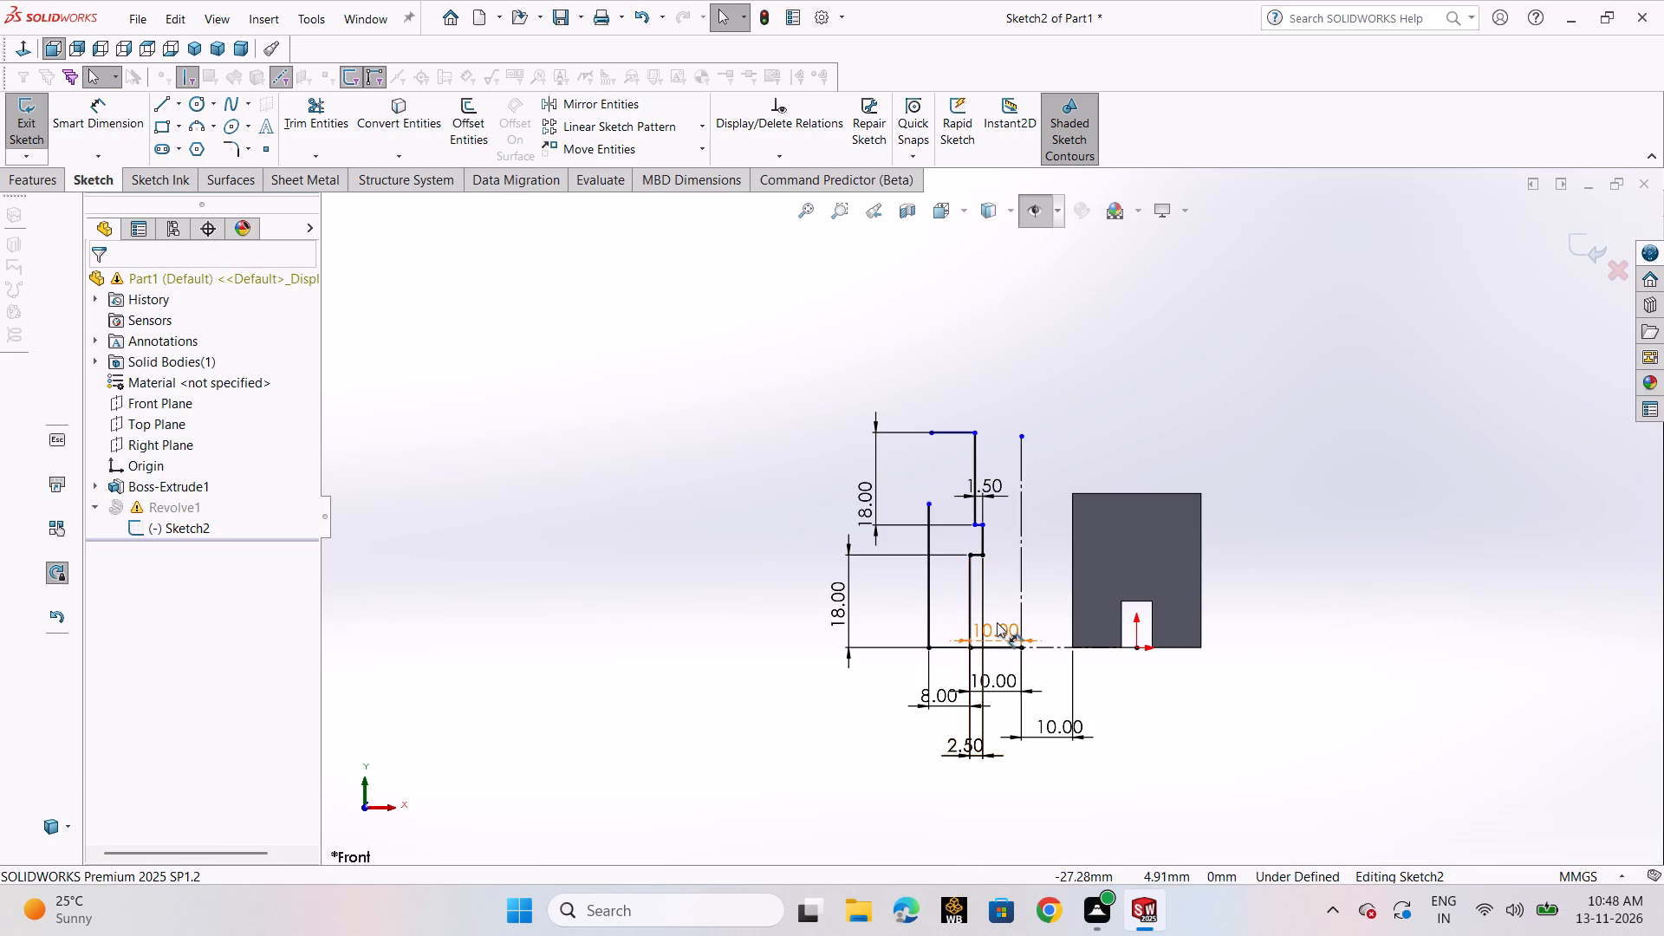
left_click(109, 125)
left_click(952, 434)
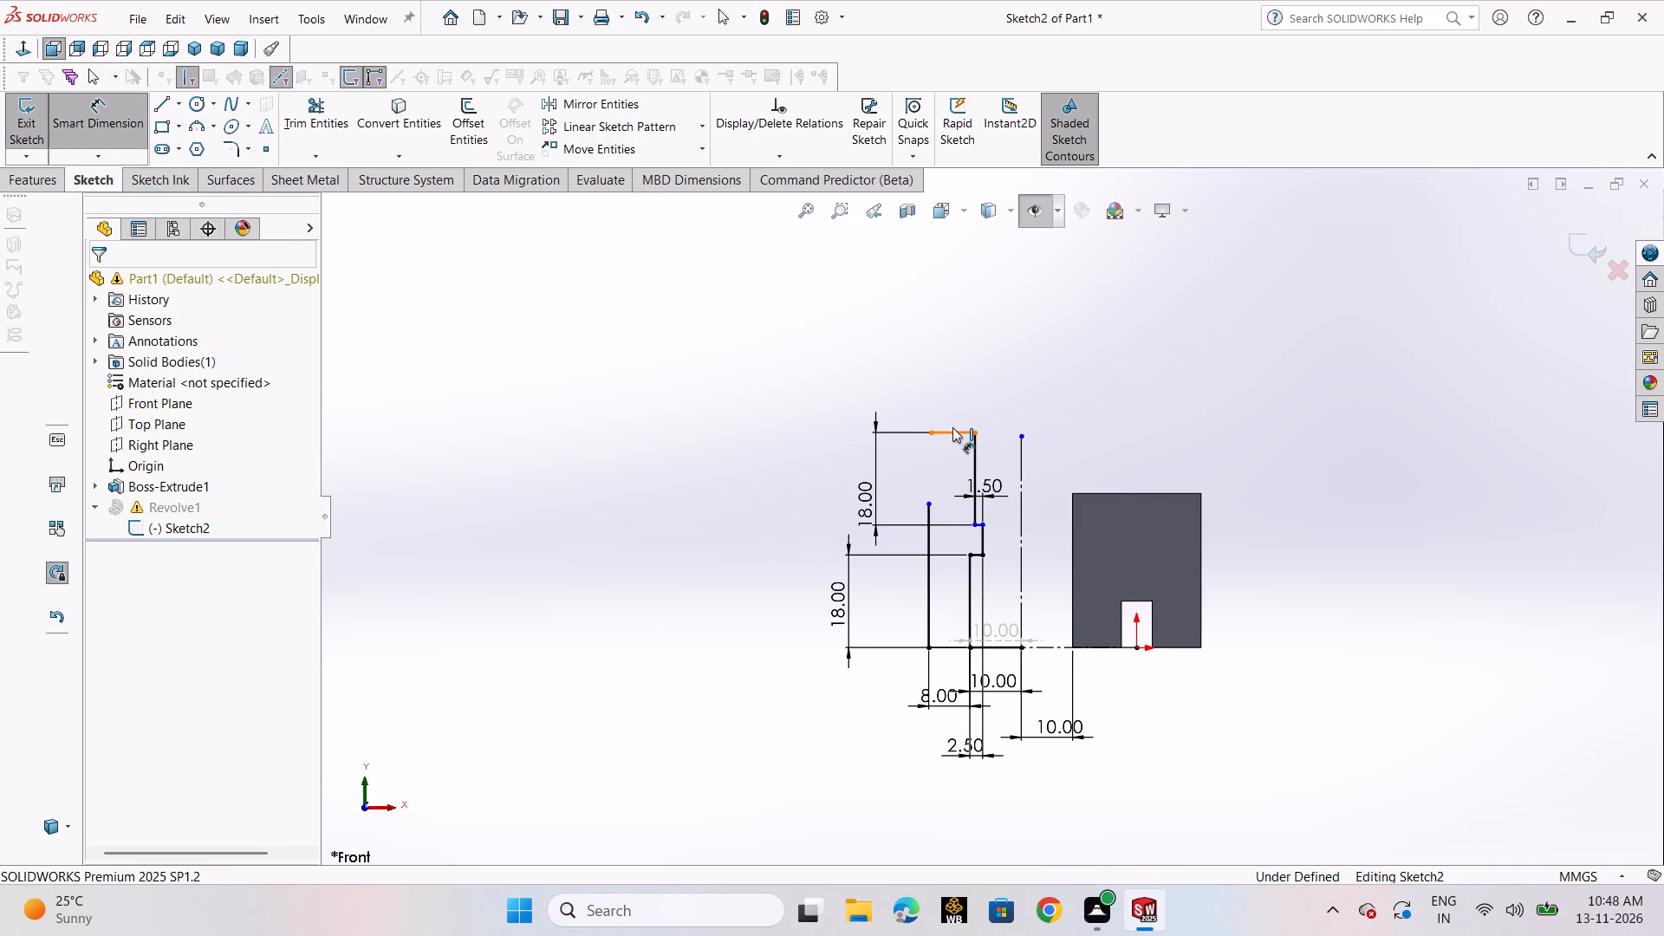
left_click(955, 383)
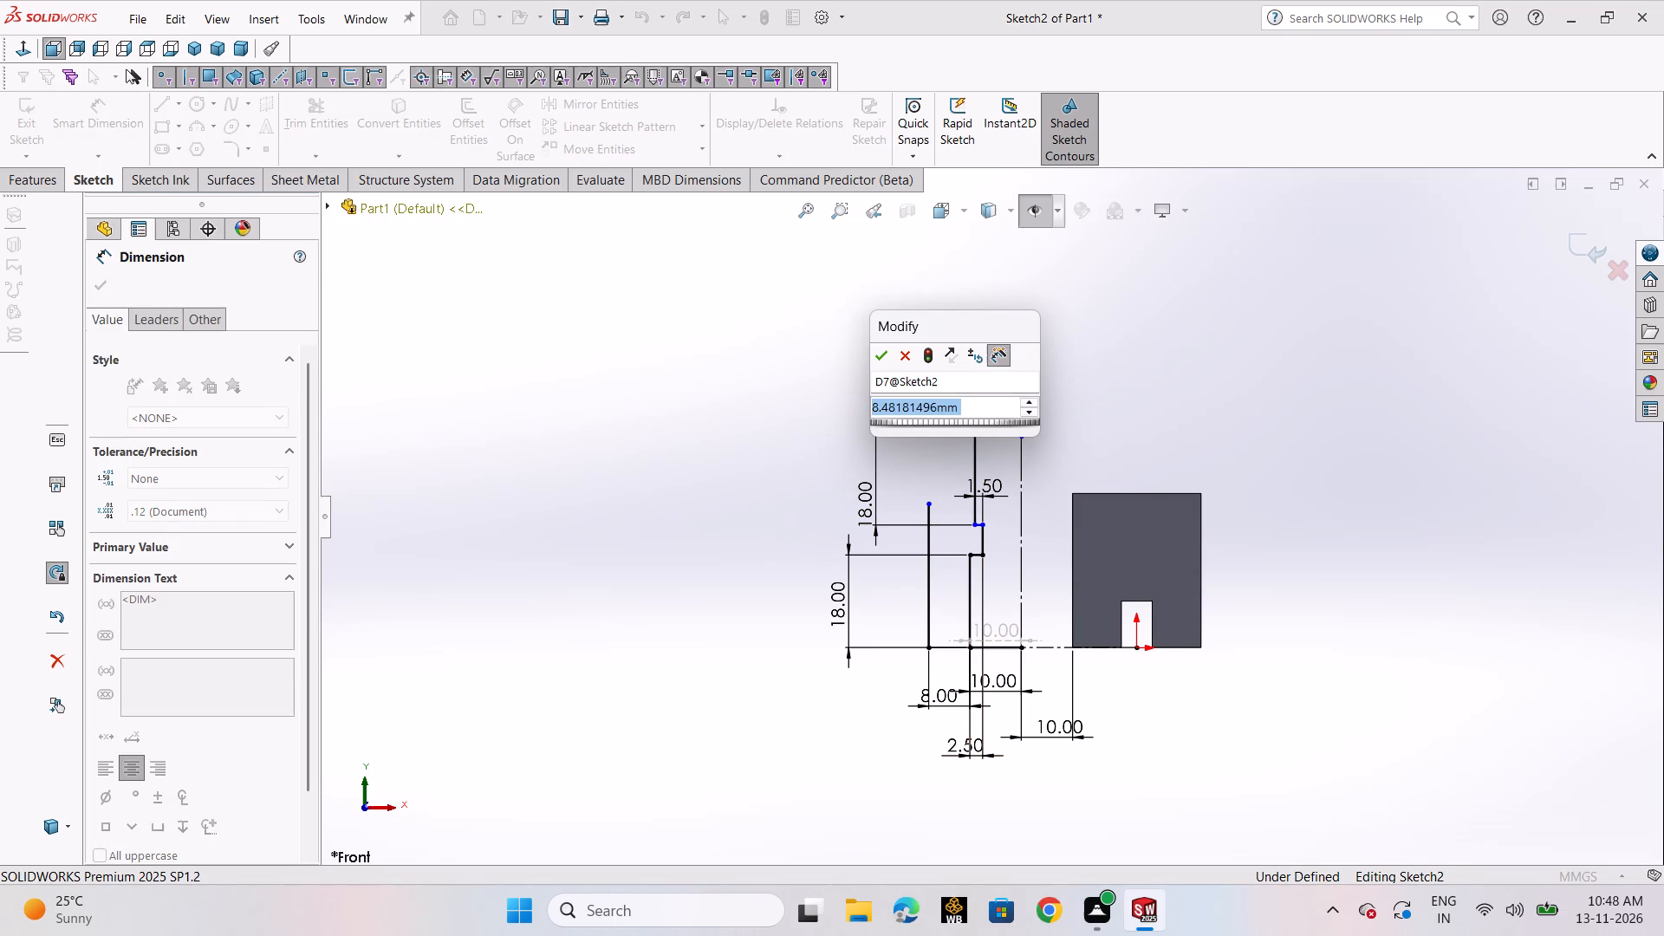
key("7")
key("Return")
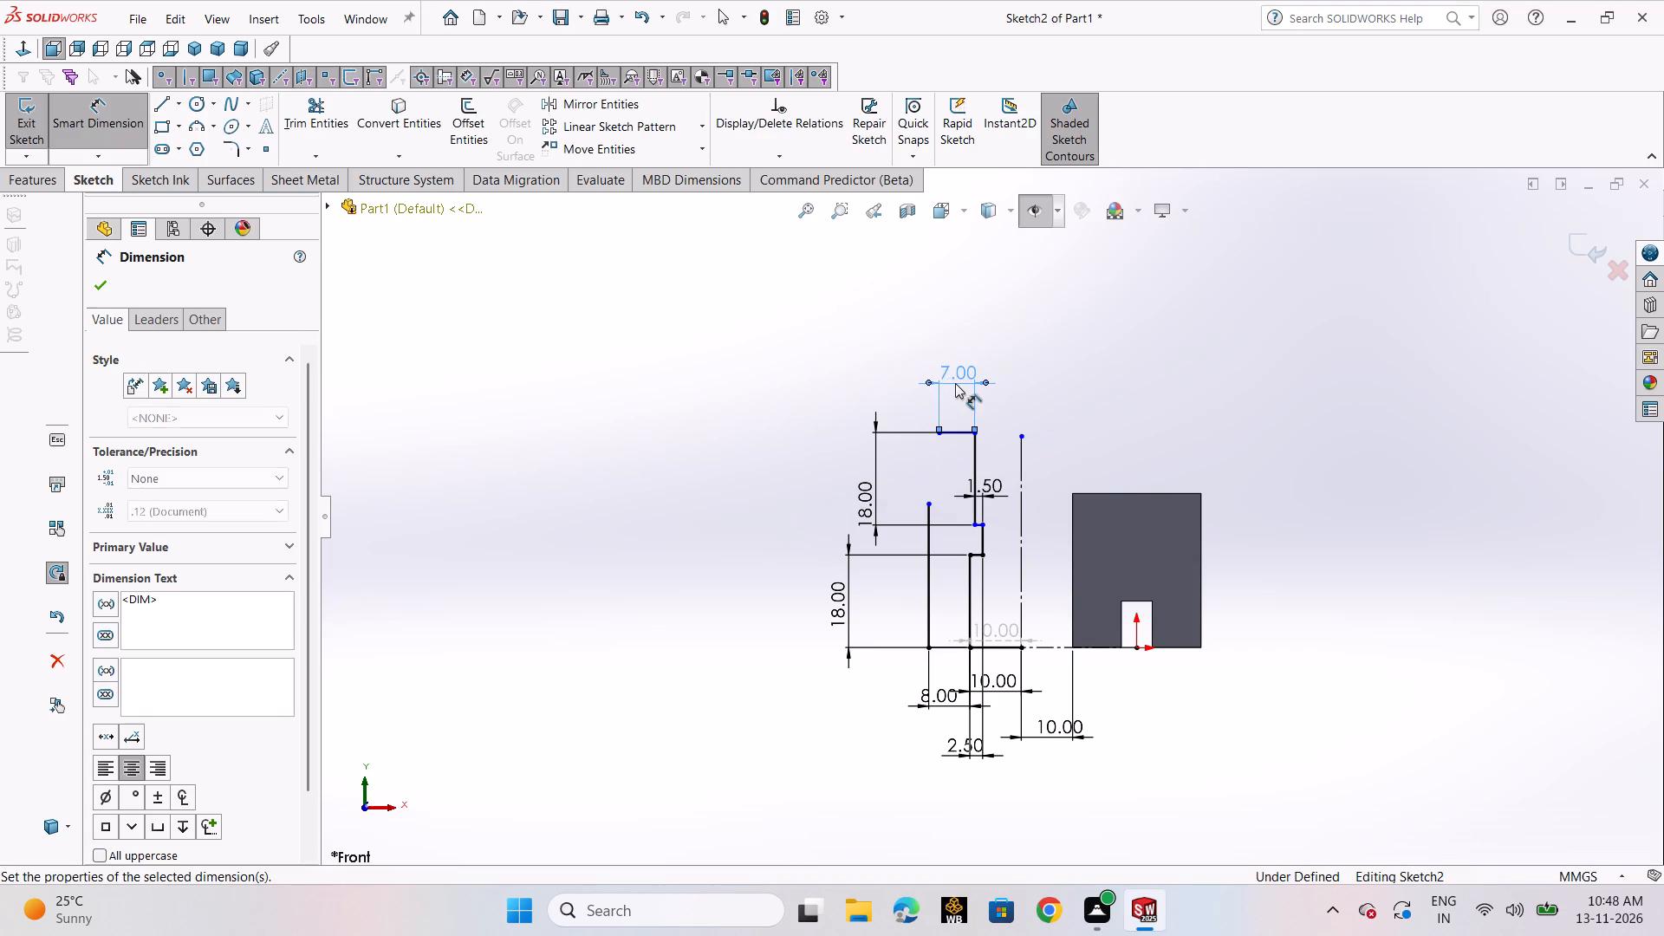
Set the length of the wall's top edge to 6 mm.
double_click(955, 383)
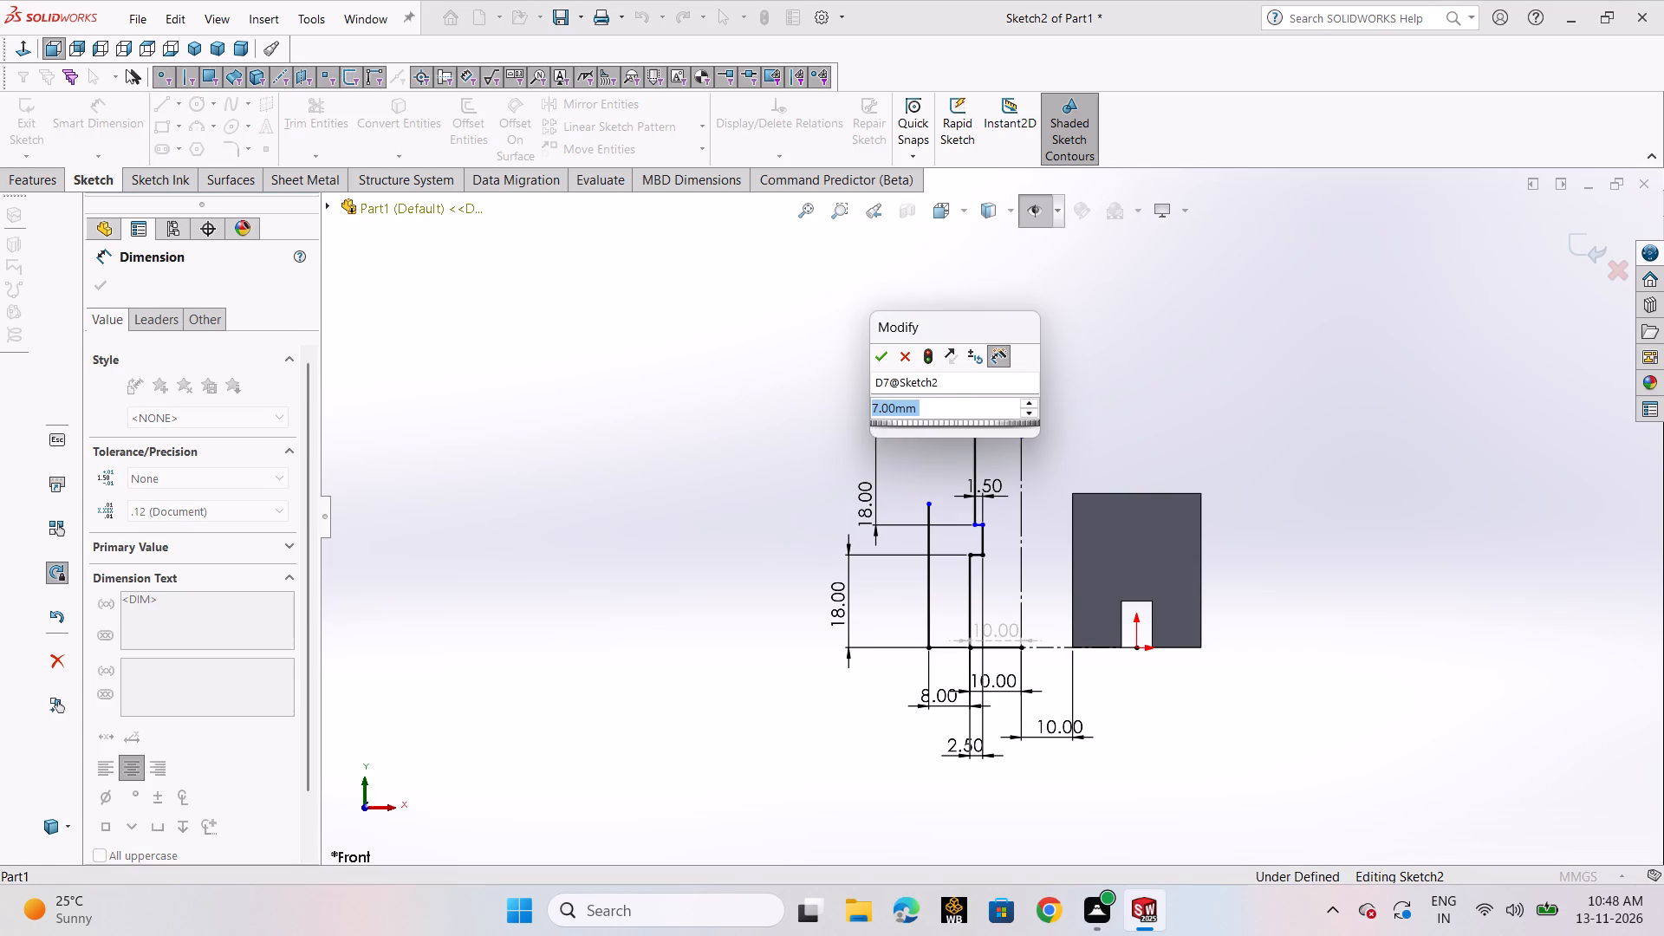
key("6")
key("Return")
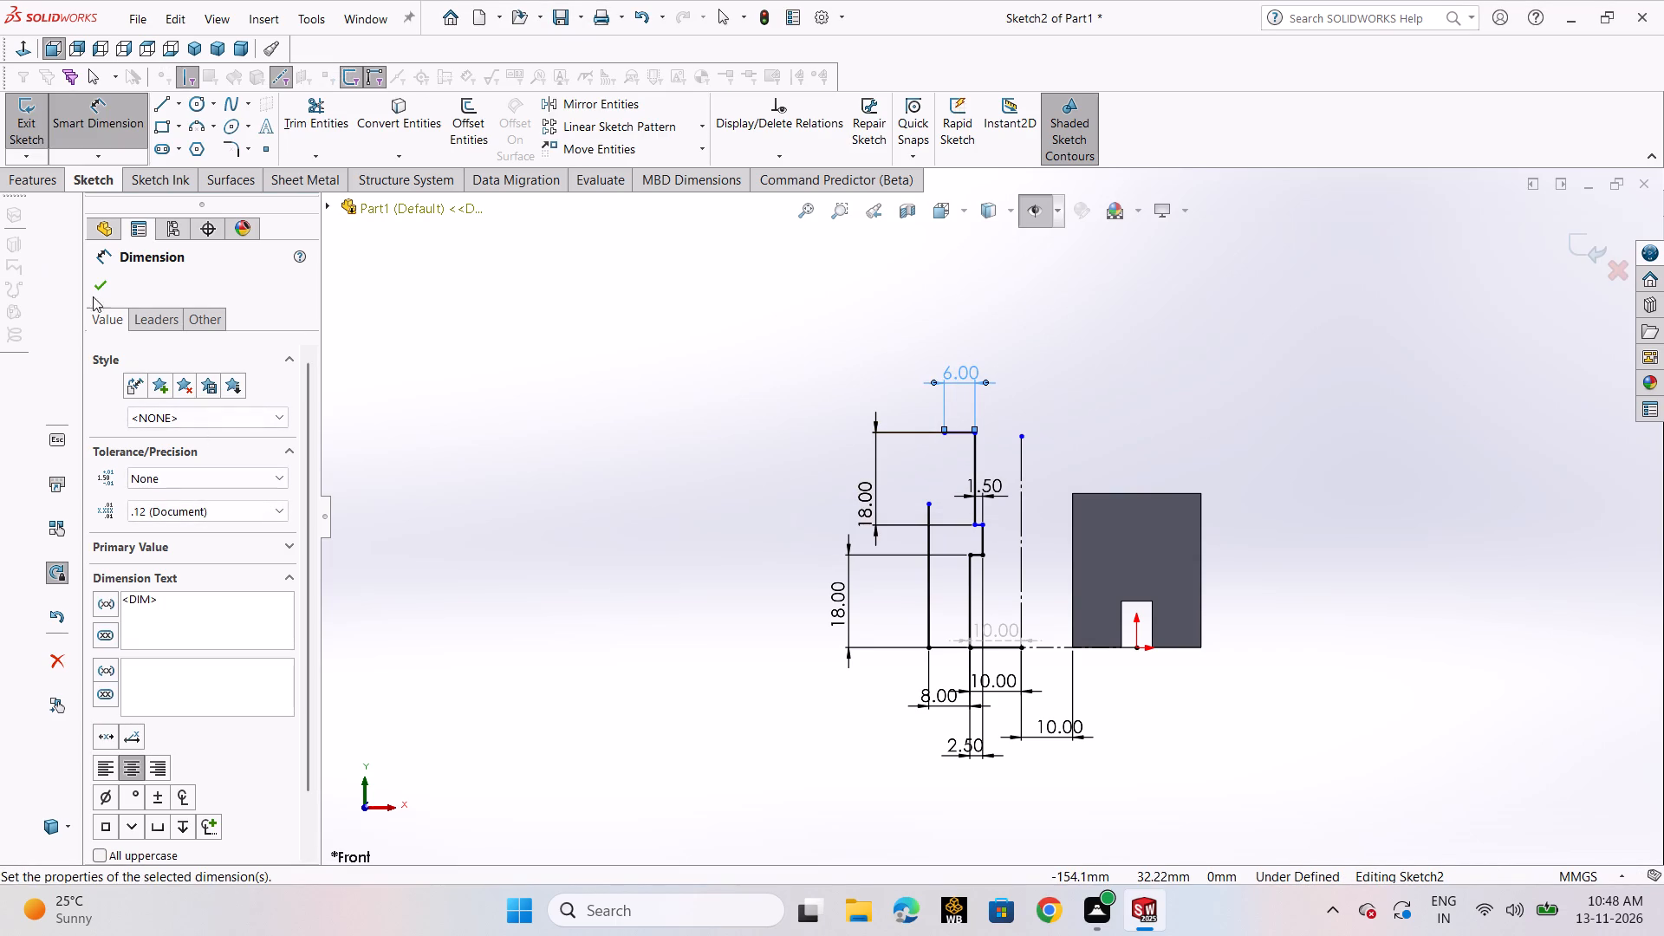
left_click(104, 290)
left_click(814, 614)
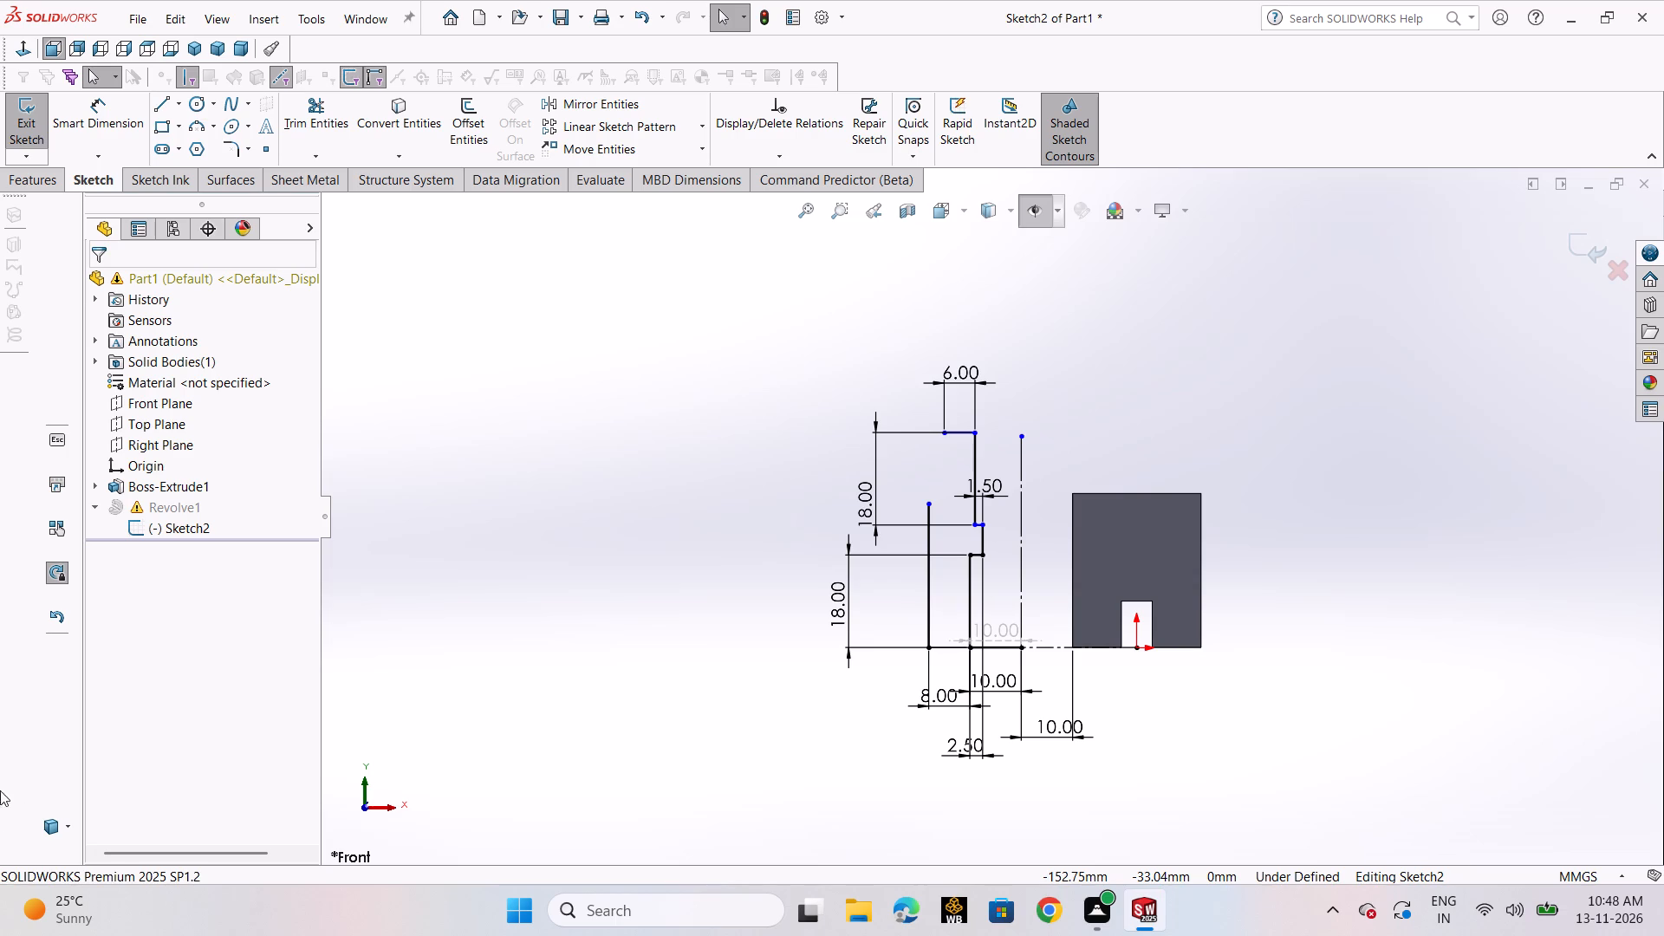
Sketch a horizontal construction centreline about 65 mm long from the solid block's top corner out across the wall profile.
left_click(179, 108)
left_click(205, 142)
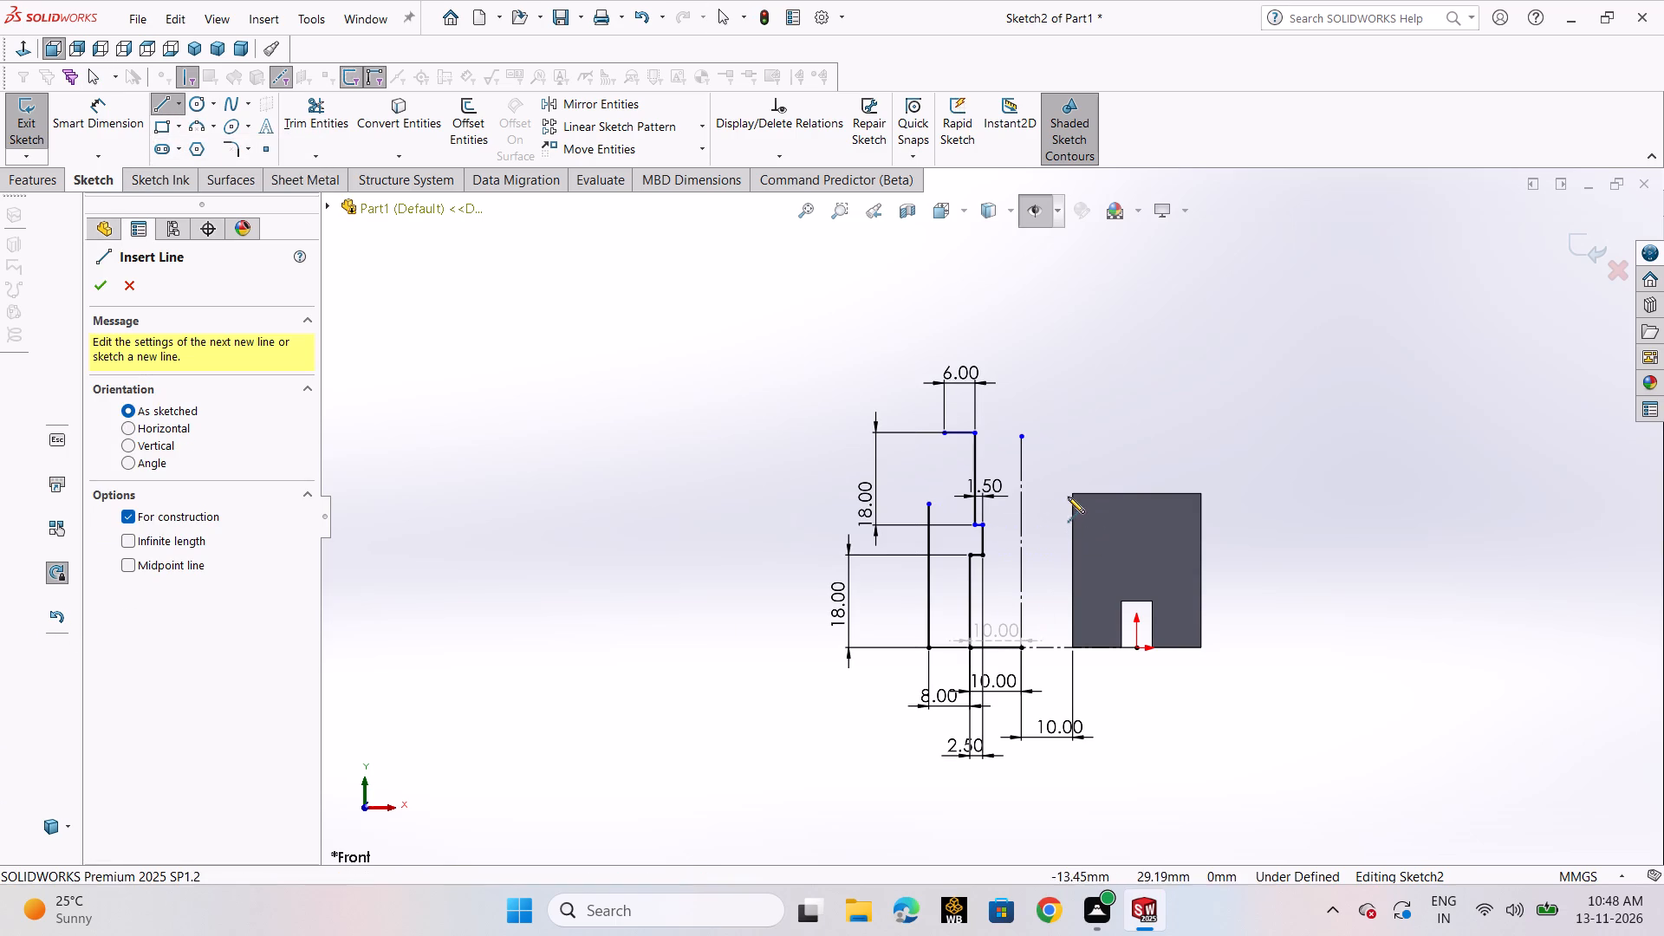
left_click(1071, 493)
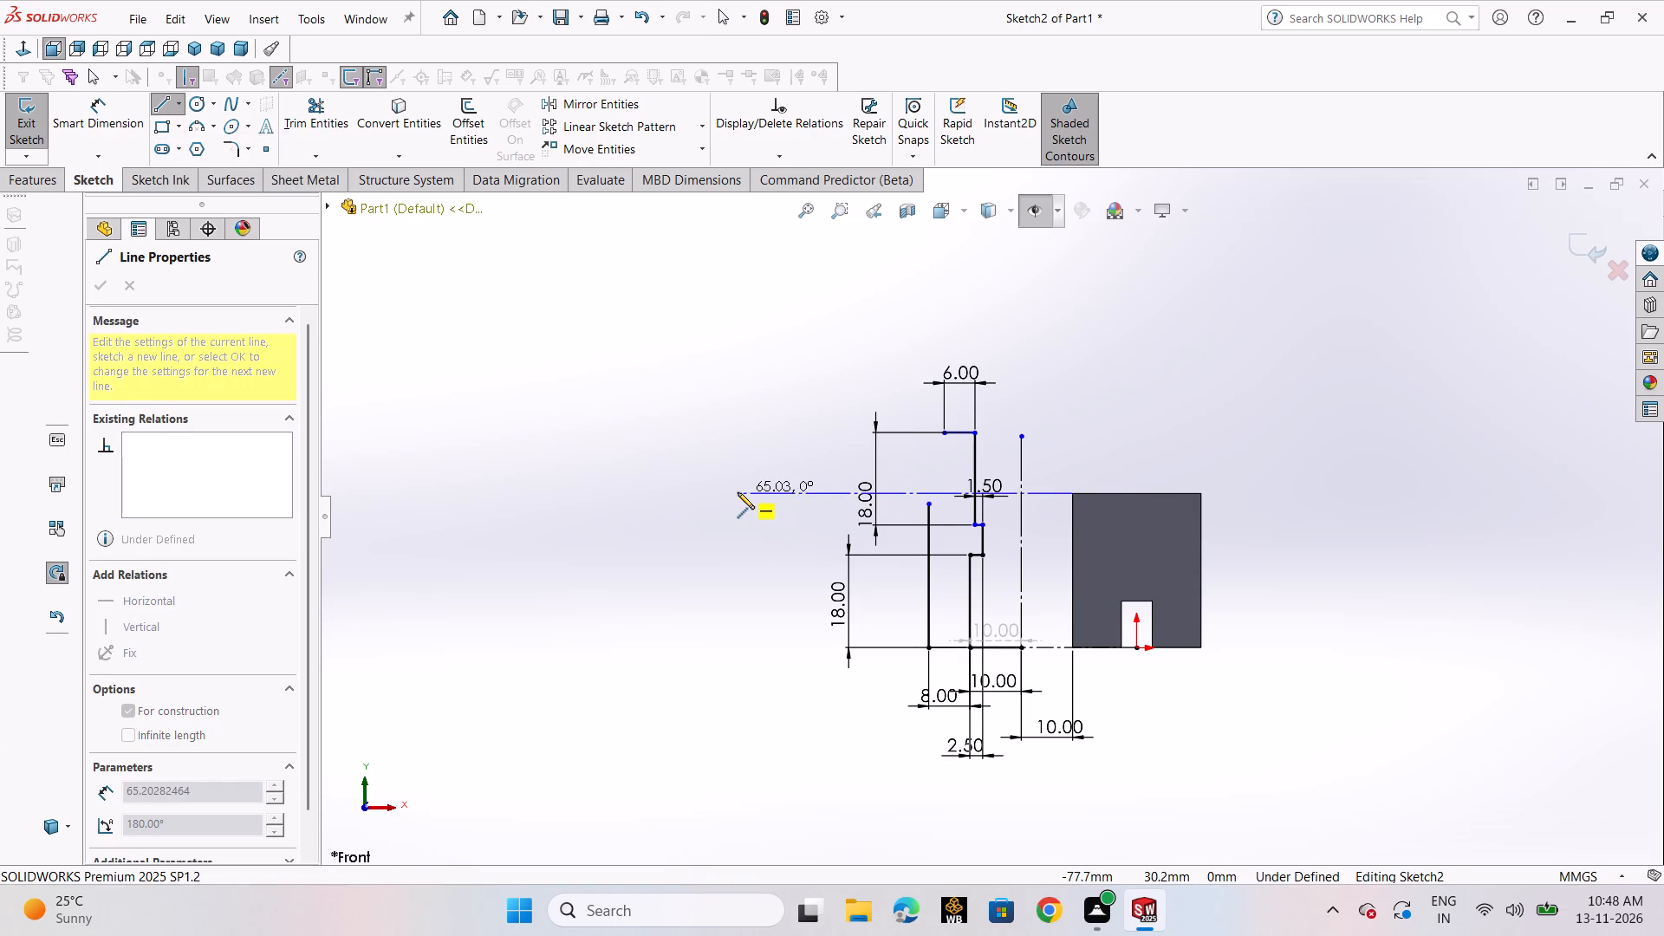
left_click(738, 492)
right_click(738, 492)
left_click(786, 503)
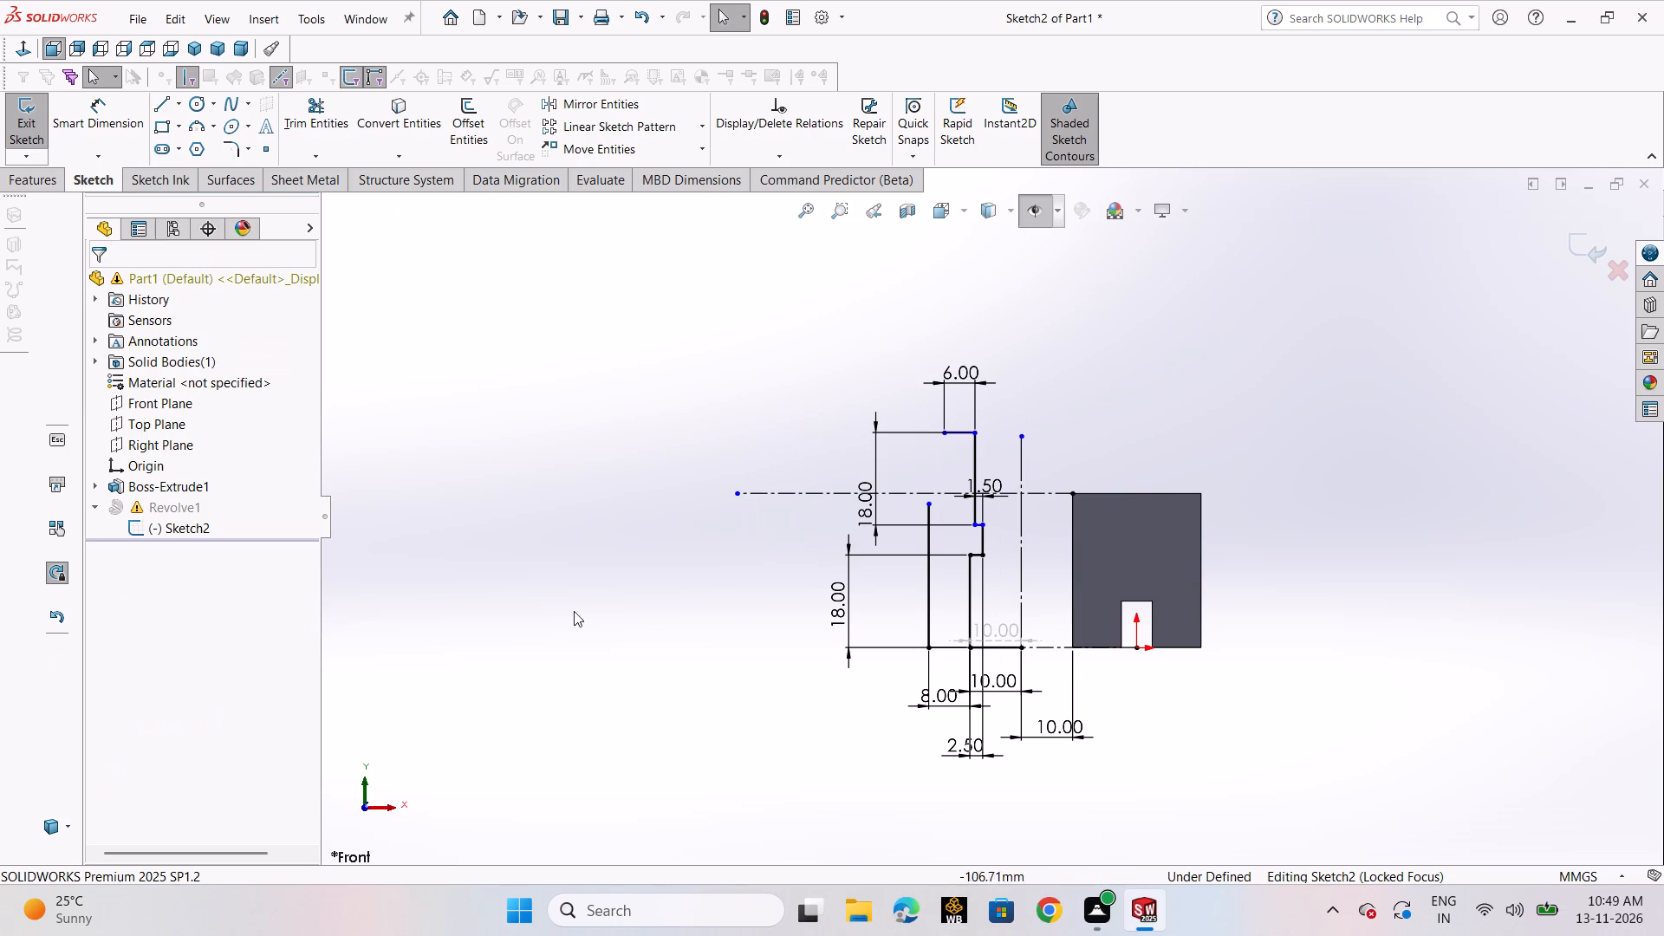
Sketch a stepped line chain from the construction line above the outer wall to the top edge's outer end, rising about 3, 4 and 5 mm.
left_click(164, 94)
left_click(169, 121)
scroll(985, 491, "down", 4)
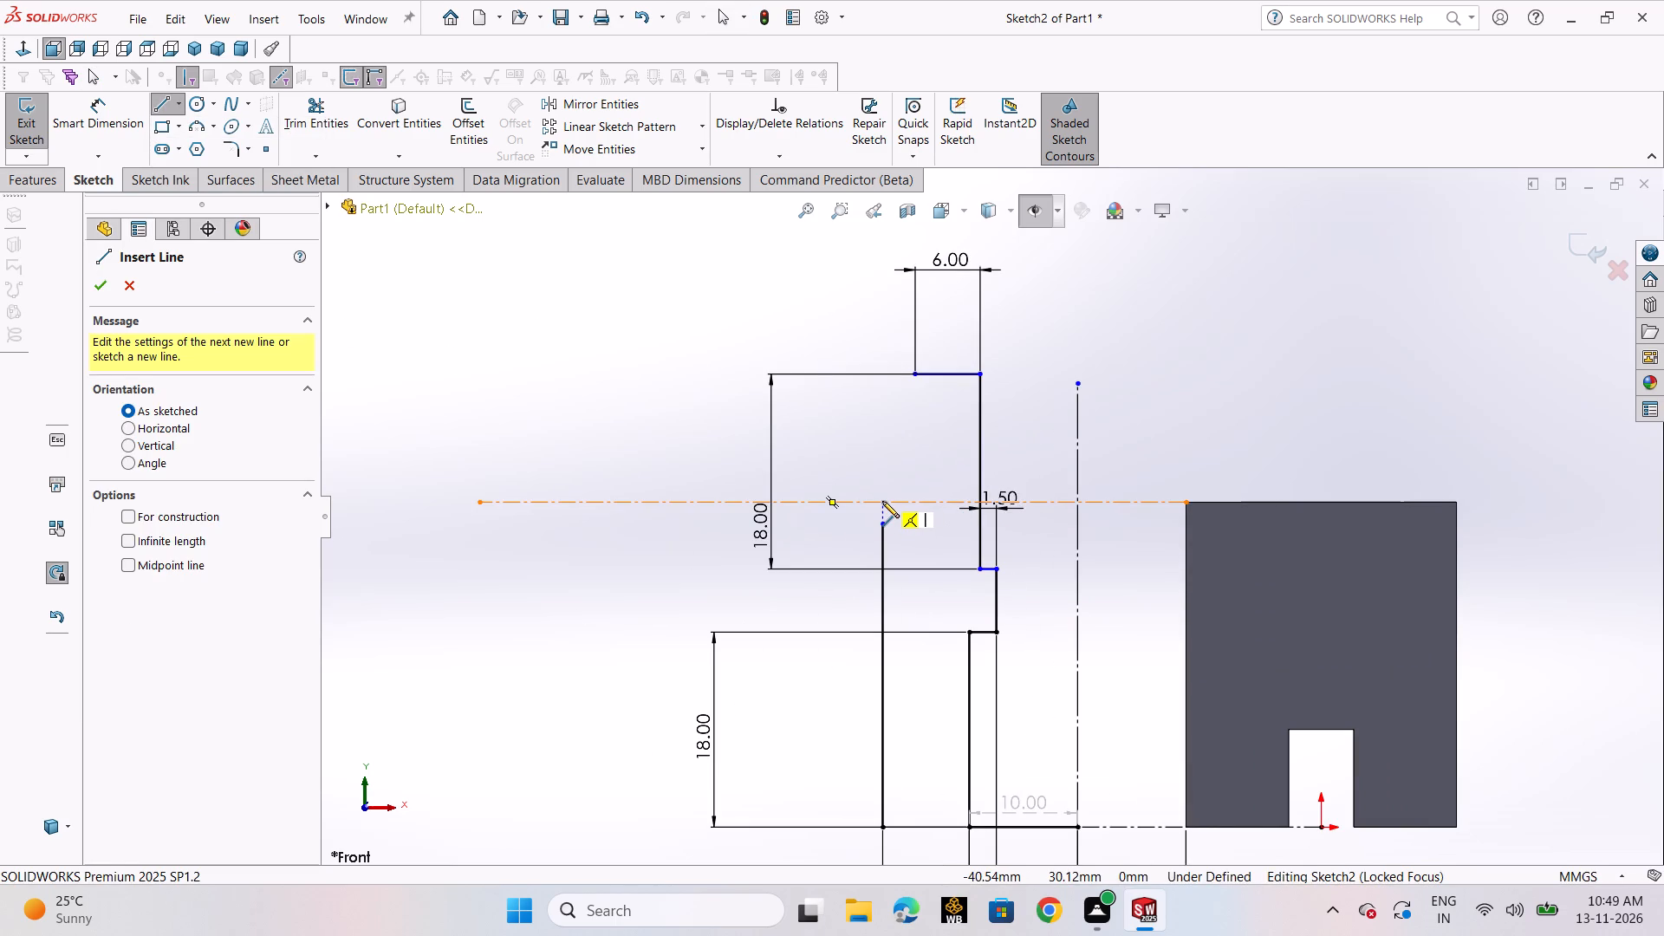
left_click(882, 501)
left_click(881, 470)
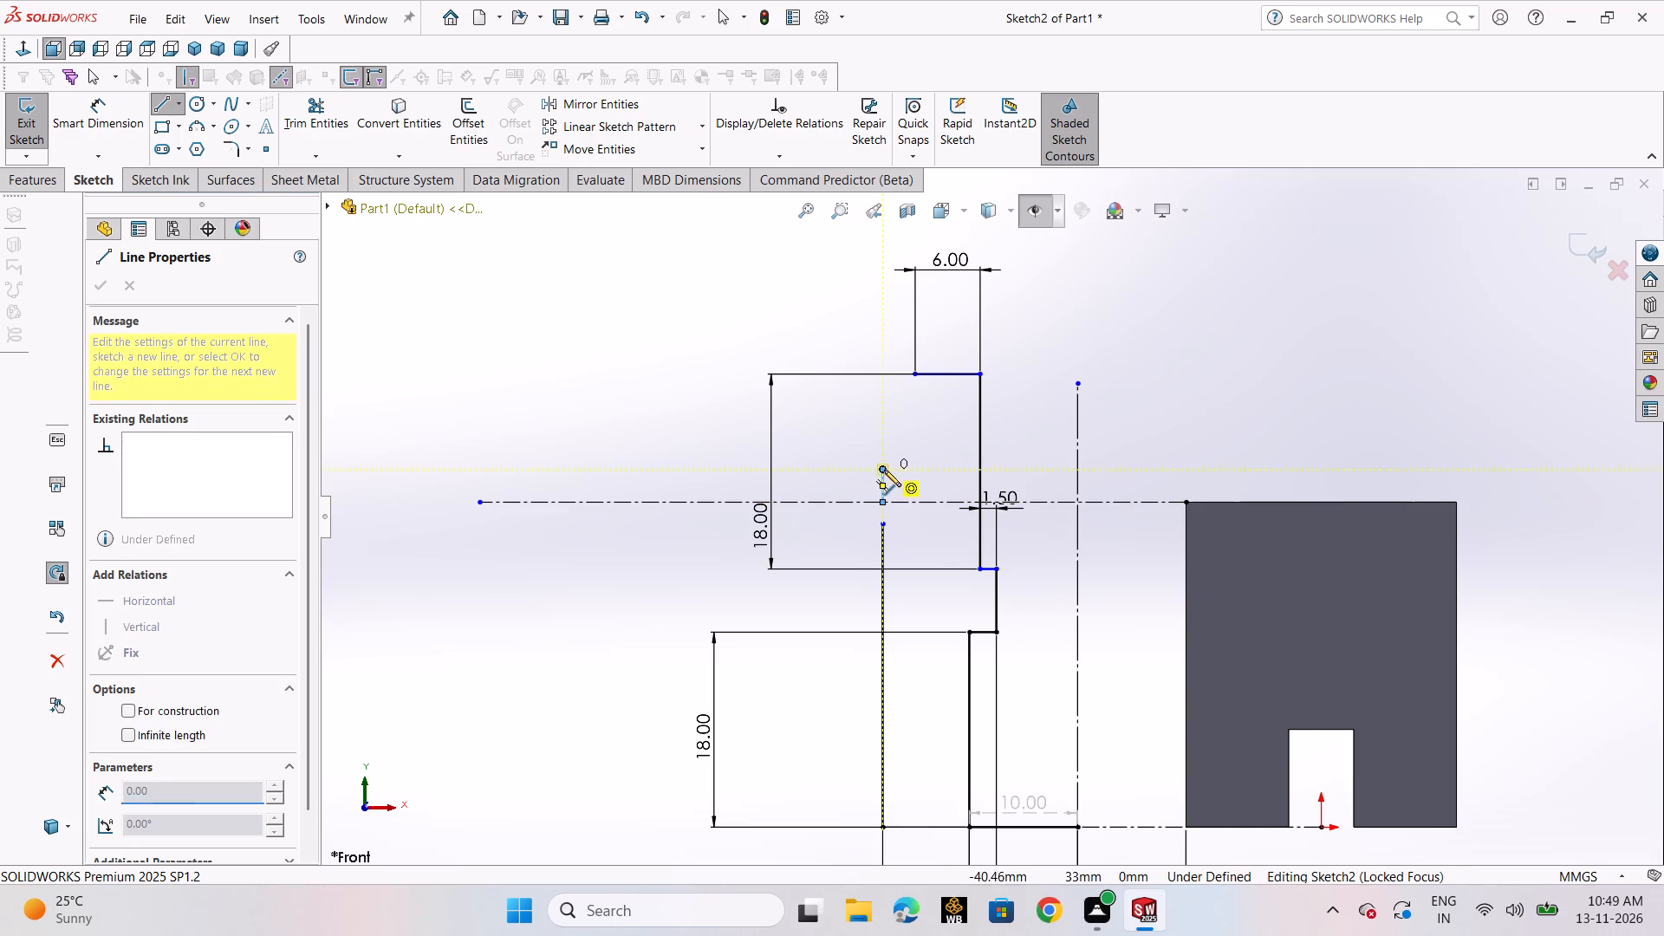
left_click(900, 468)
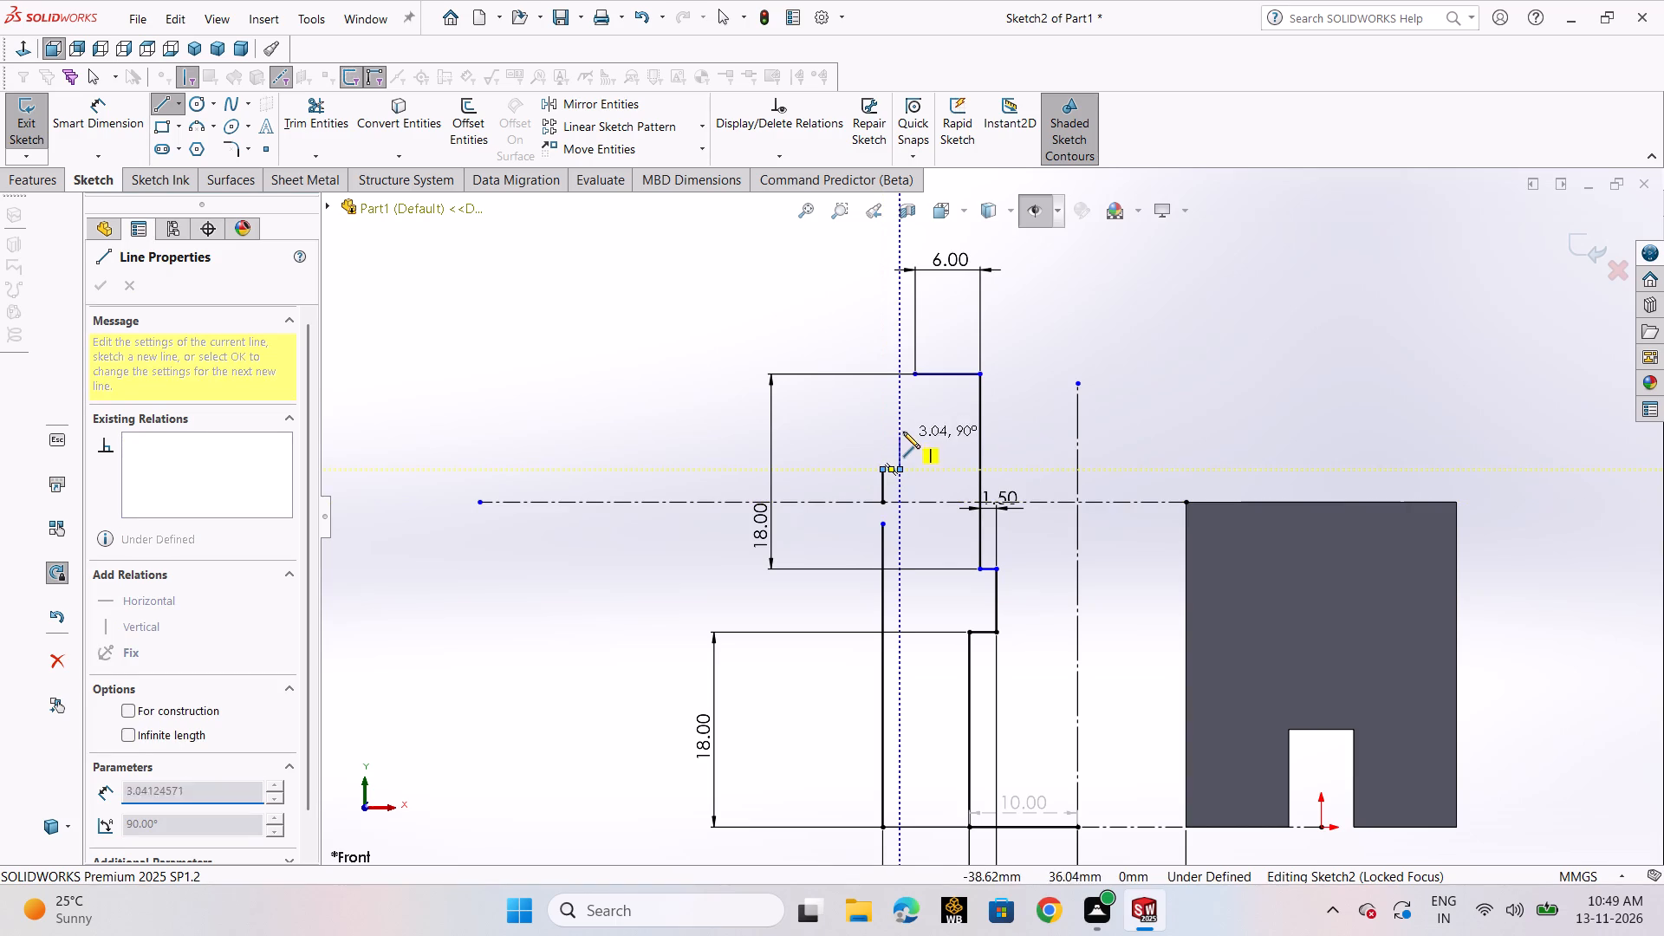
left_click(903, 426)
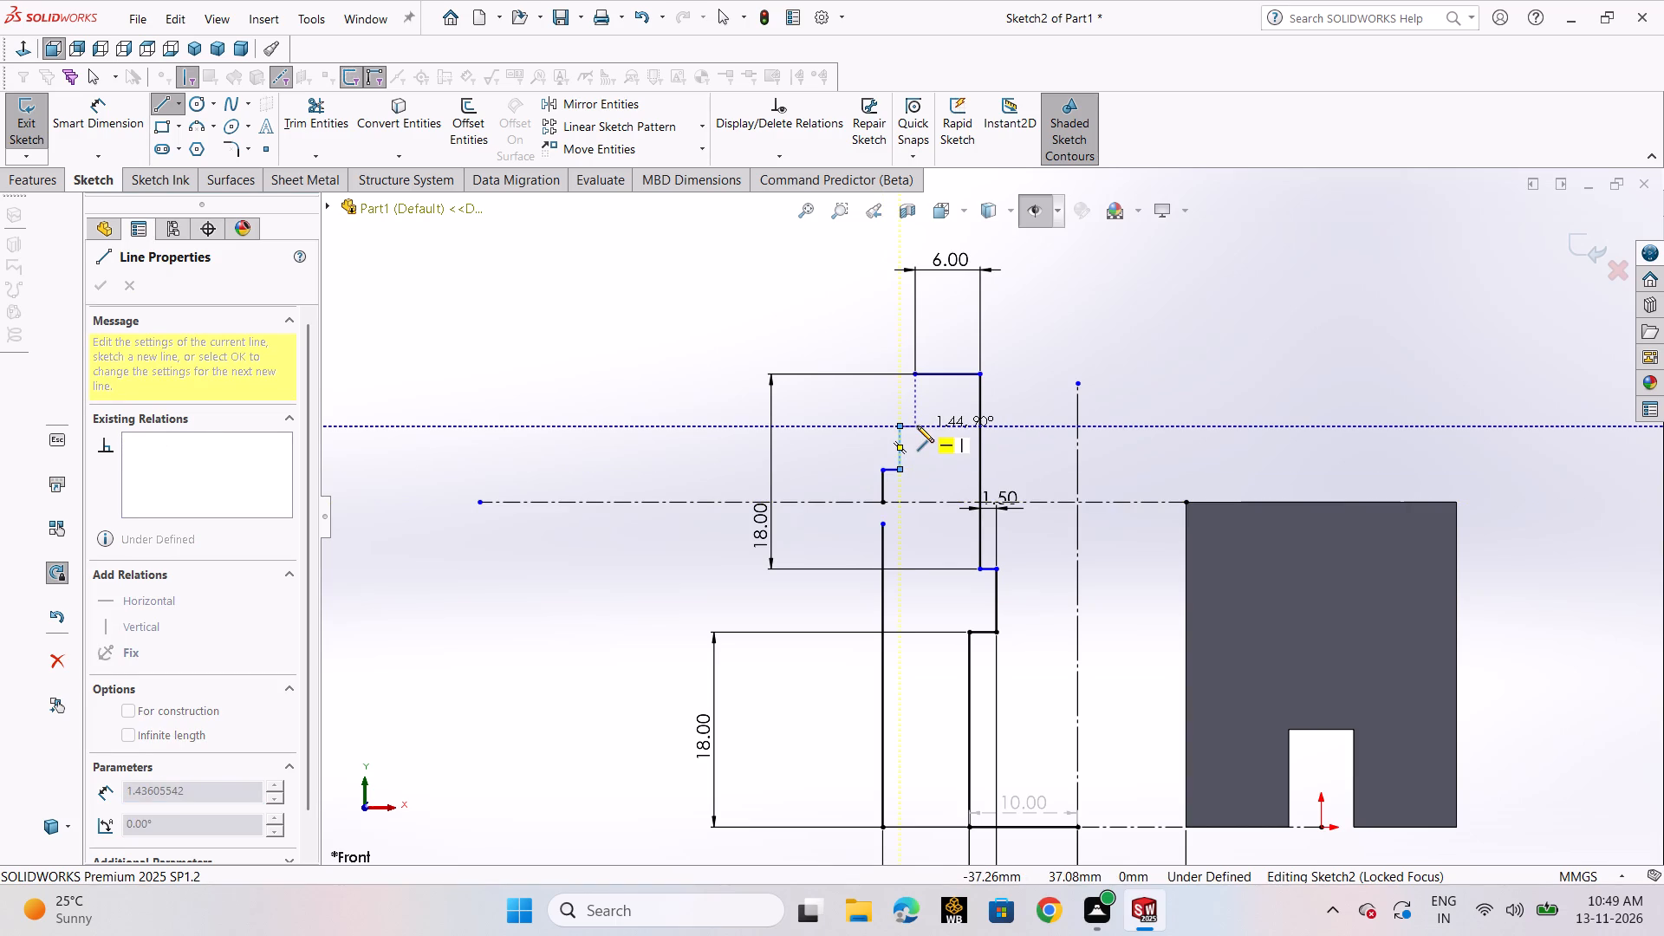
left_click(917, 425)
left_click(915, 374)
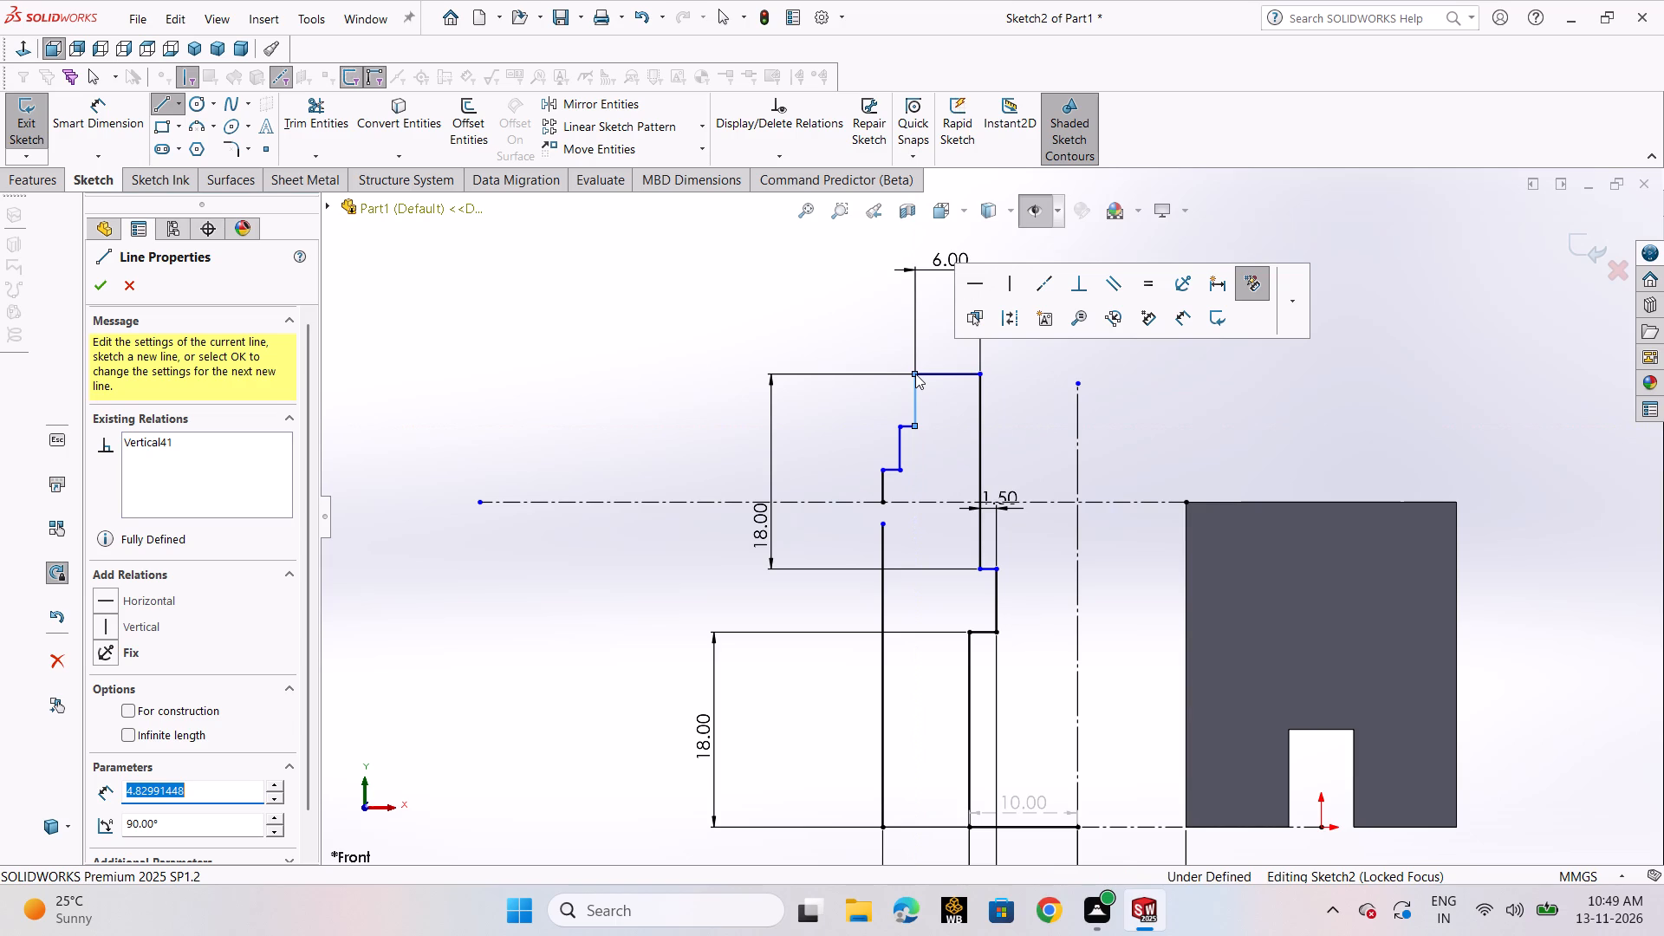
key("Escape")
key("Escape")
Delete the vertical segment joining the stepped chain to the top edge's outer end.
left_click(915, 412)
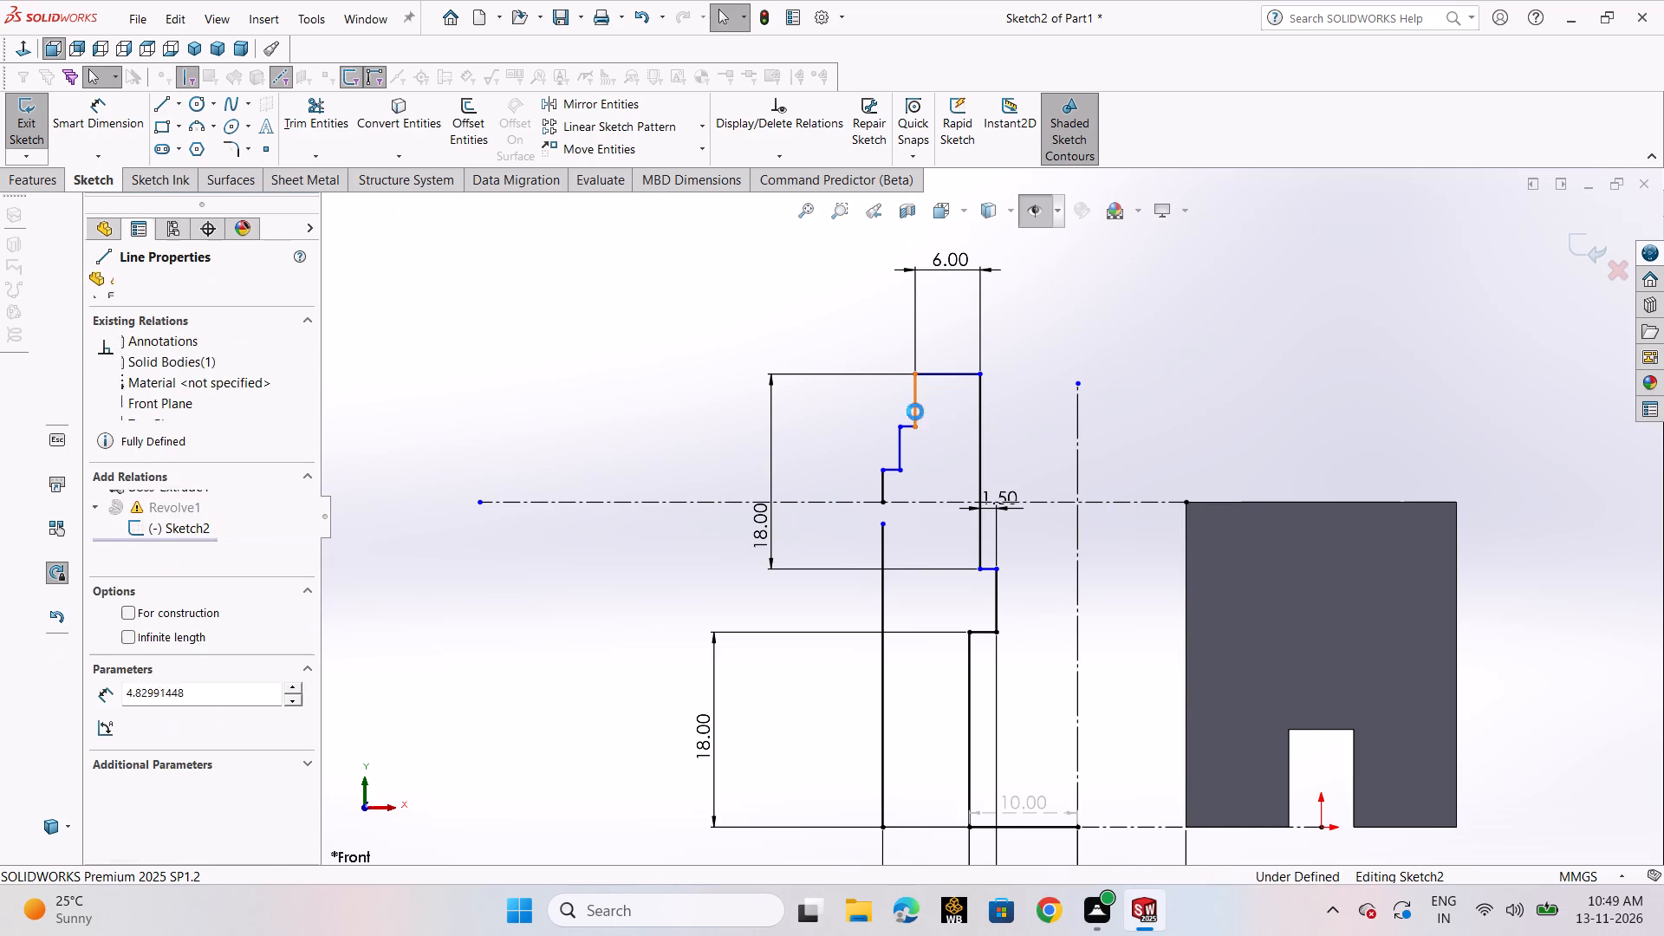
key("Delete")
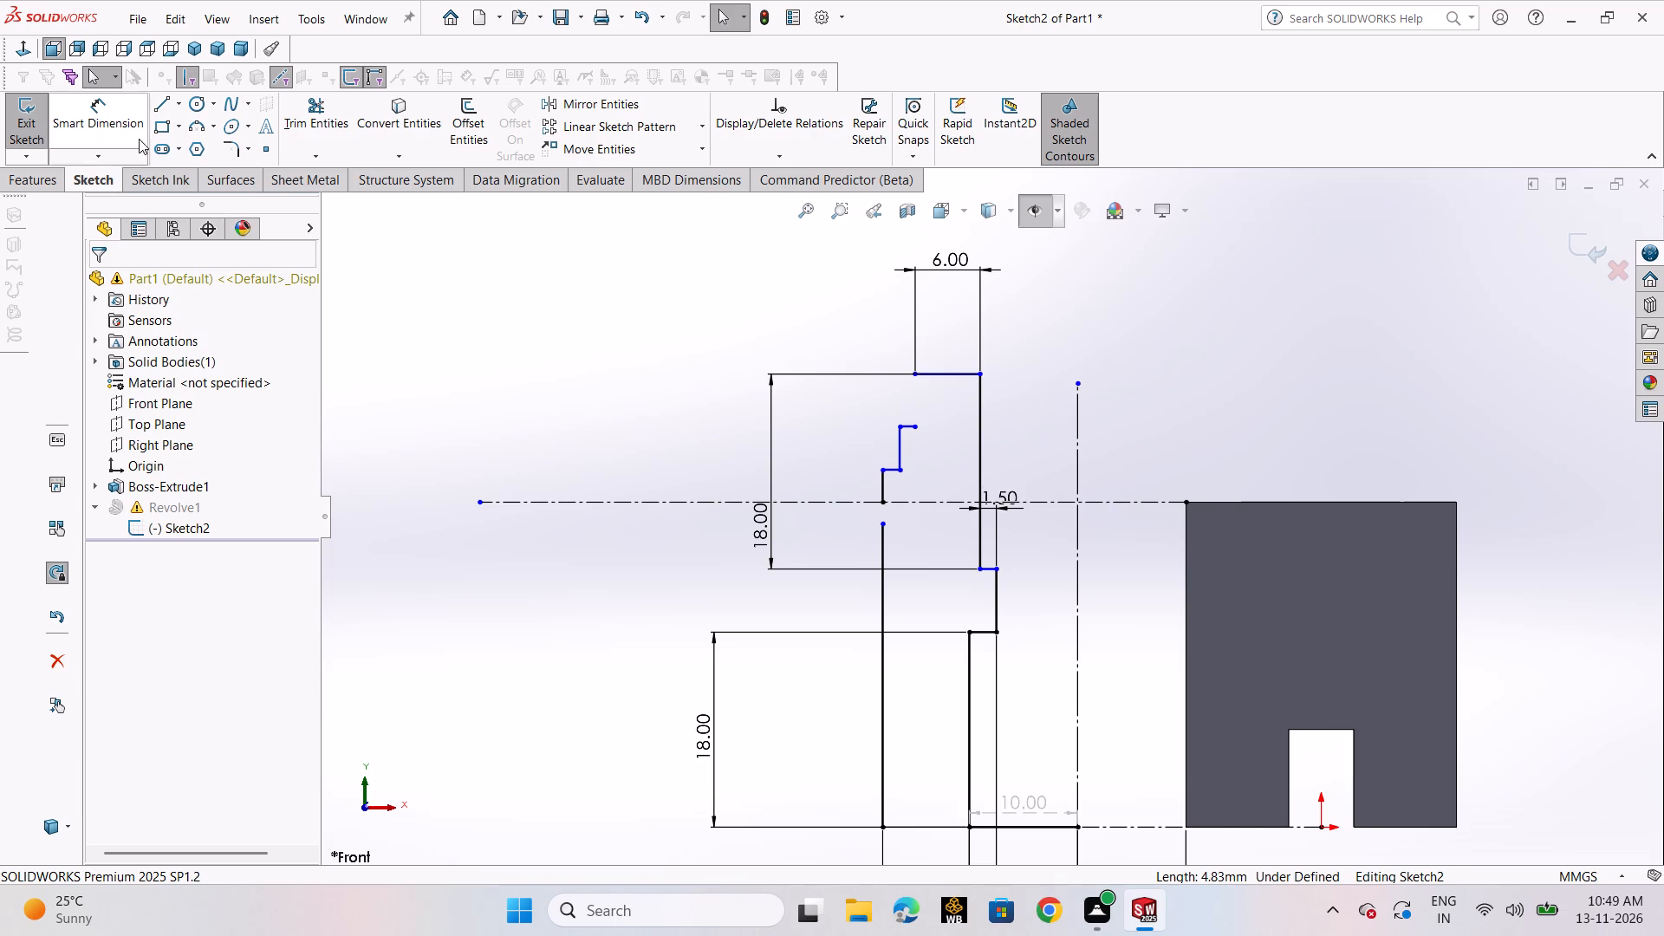
Sketch a lip and groove face from the top edge's outer end: about 1.6 mm down, 3 mm inward, and 3 mm down.
left_click(159, 109)
left_click(169, 121)
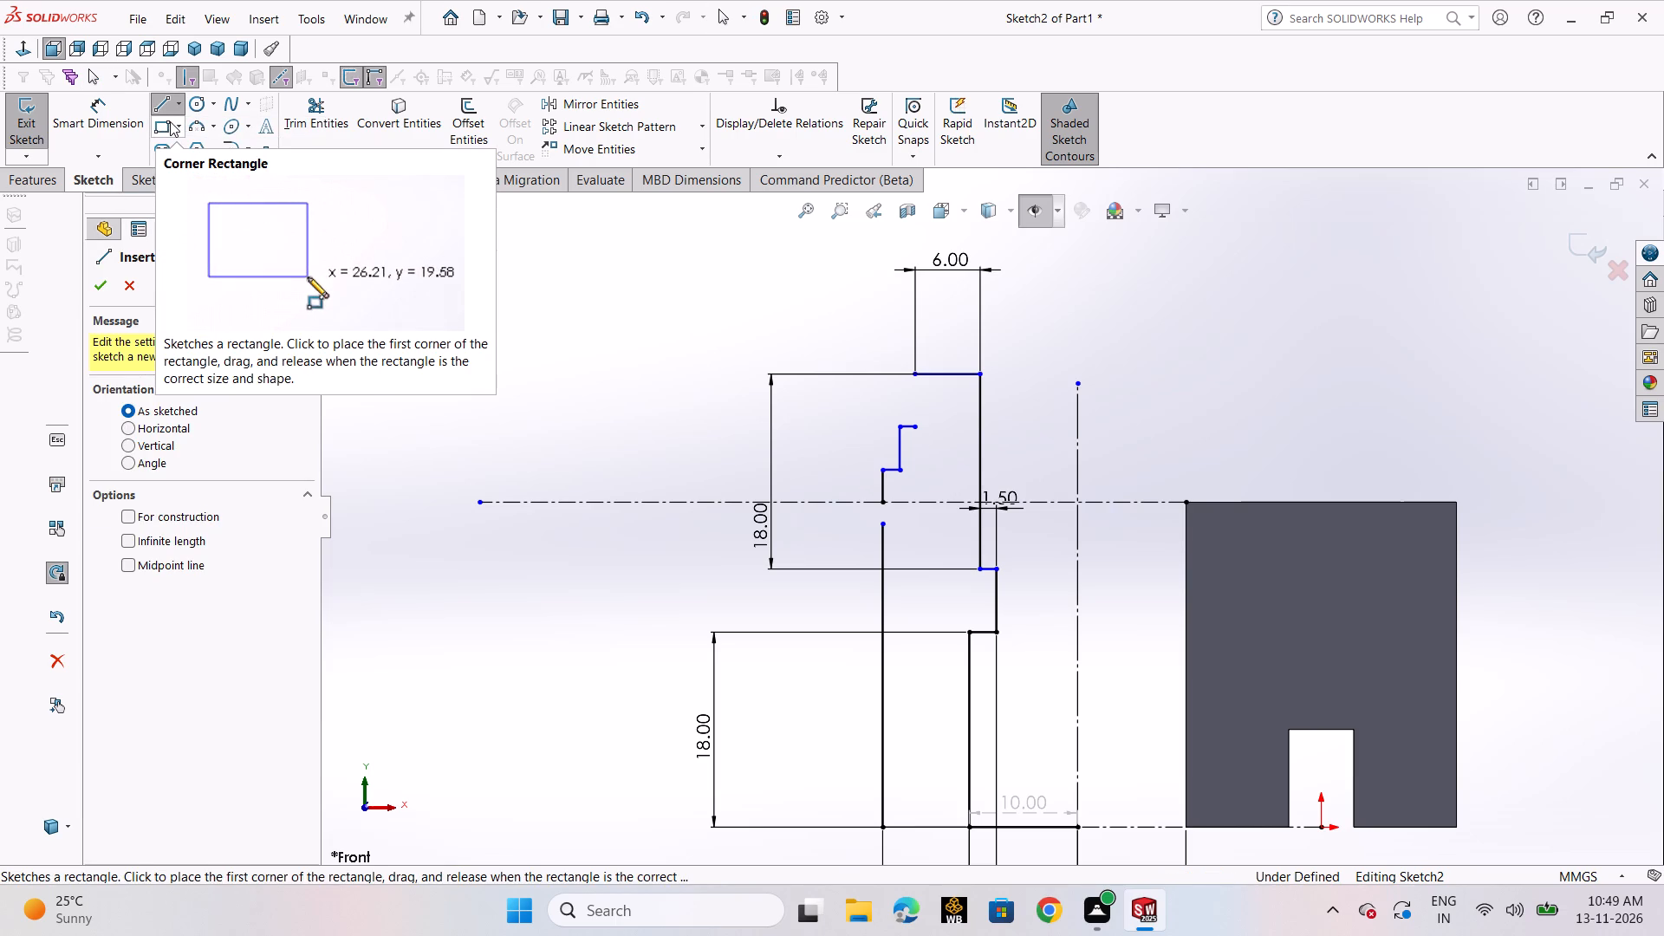
left_click(915, 375)
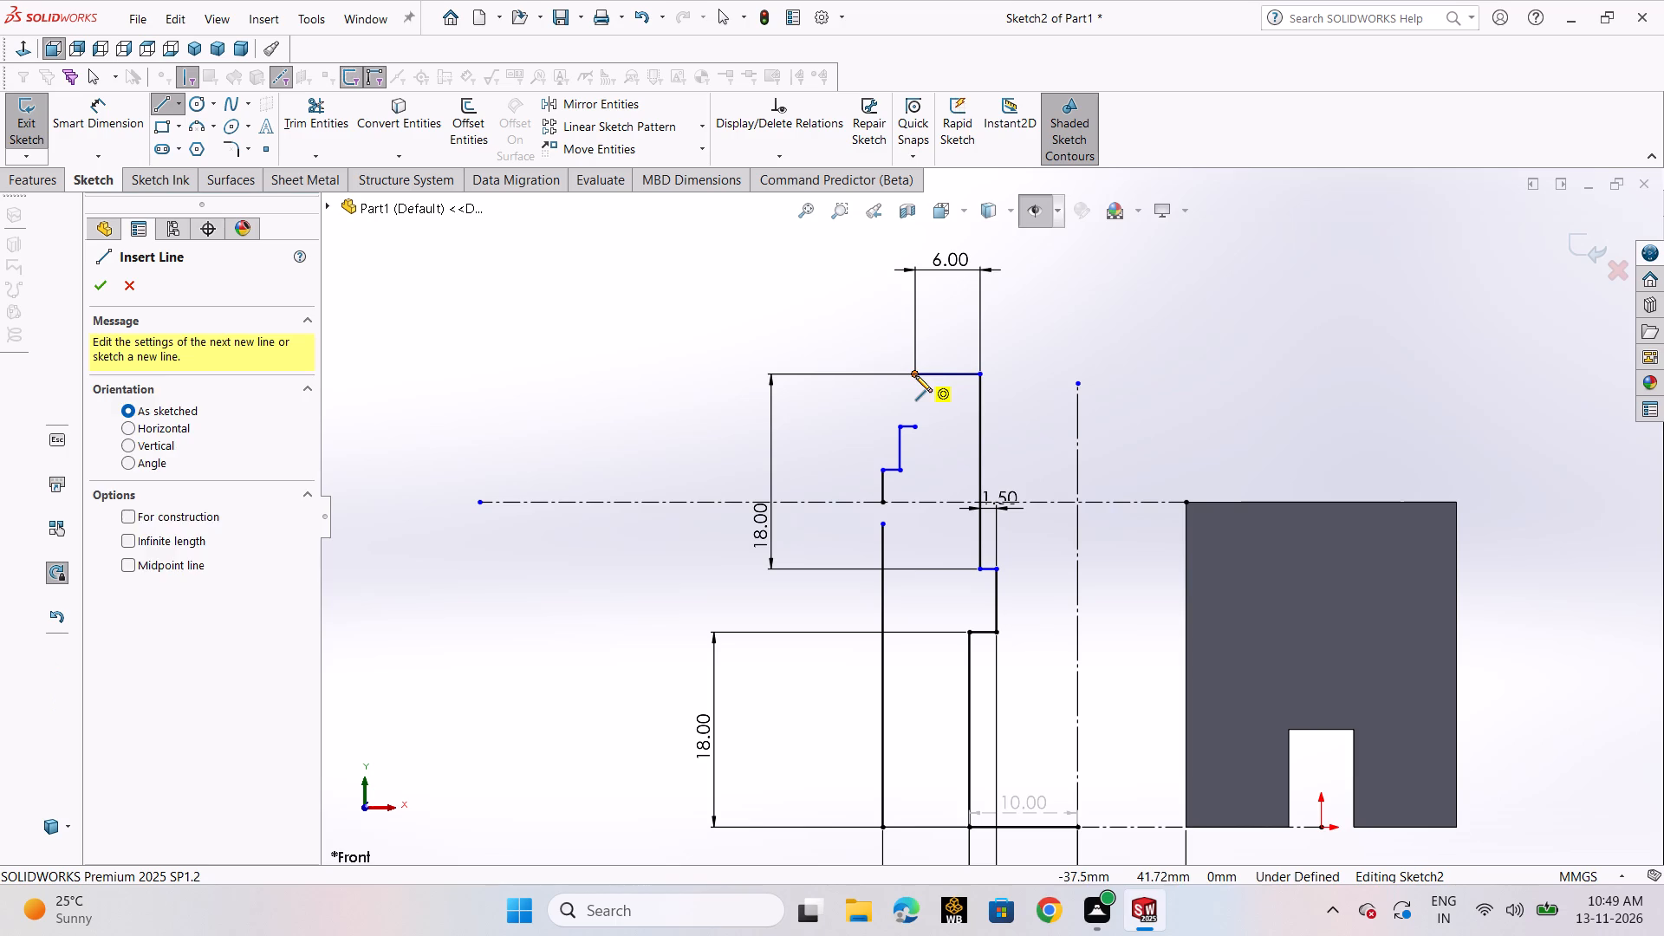
left_click(916, 392)
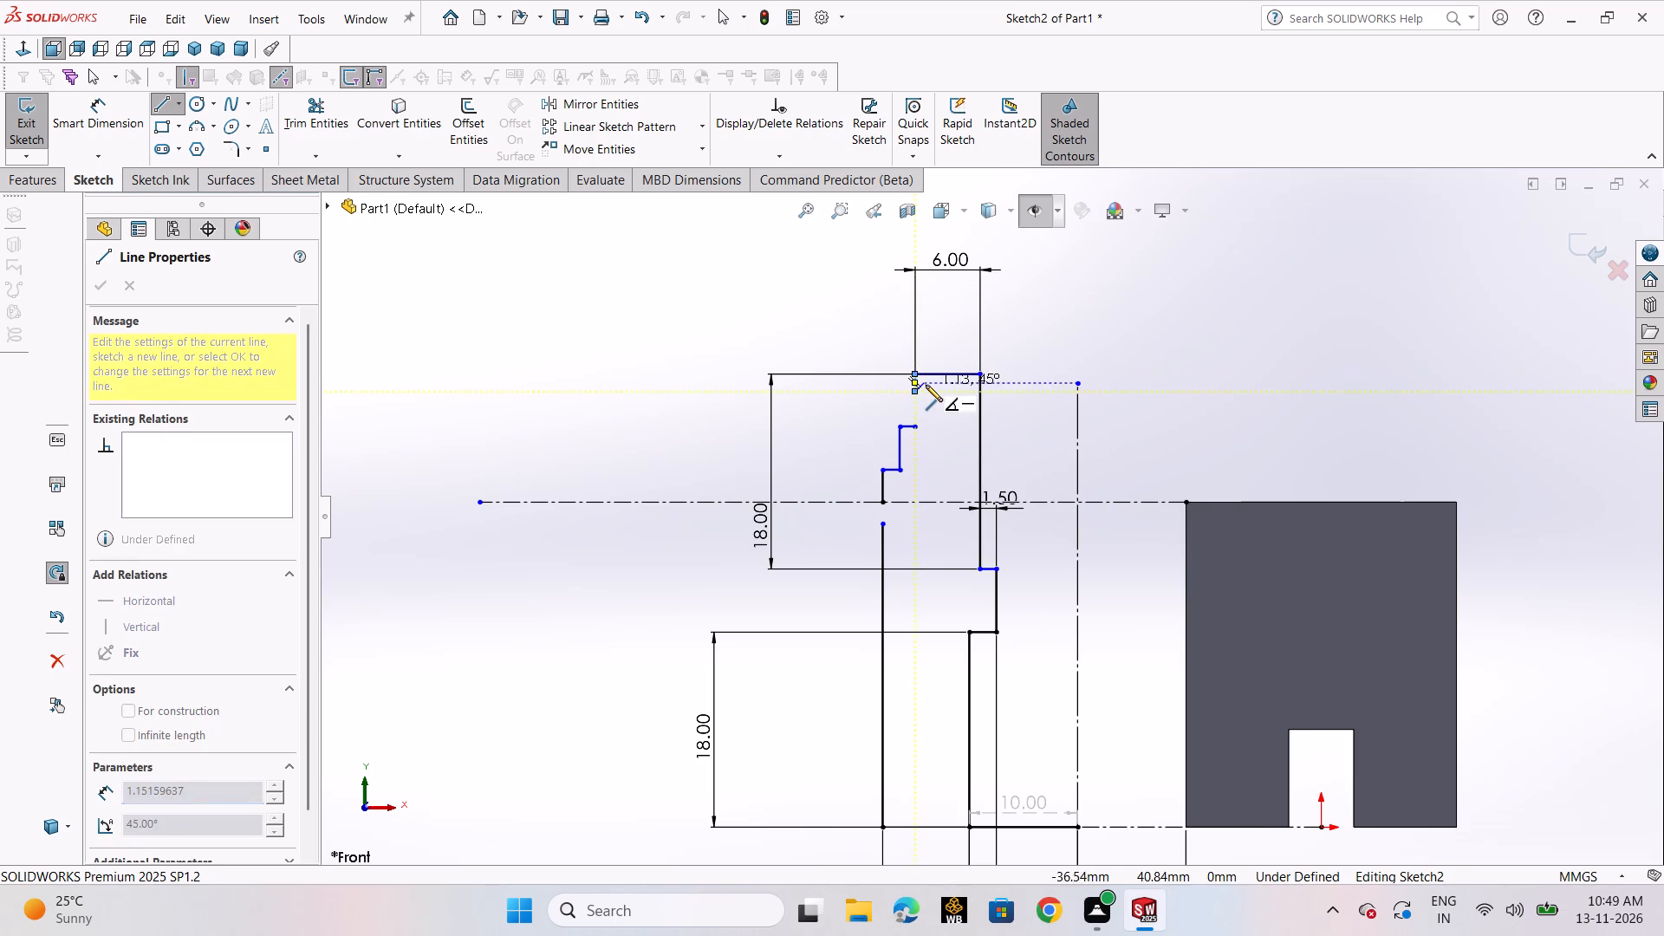
left_click(950, 393)
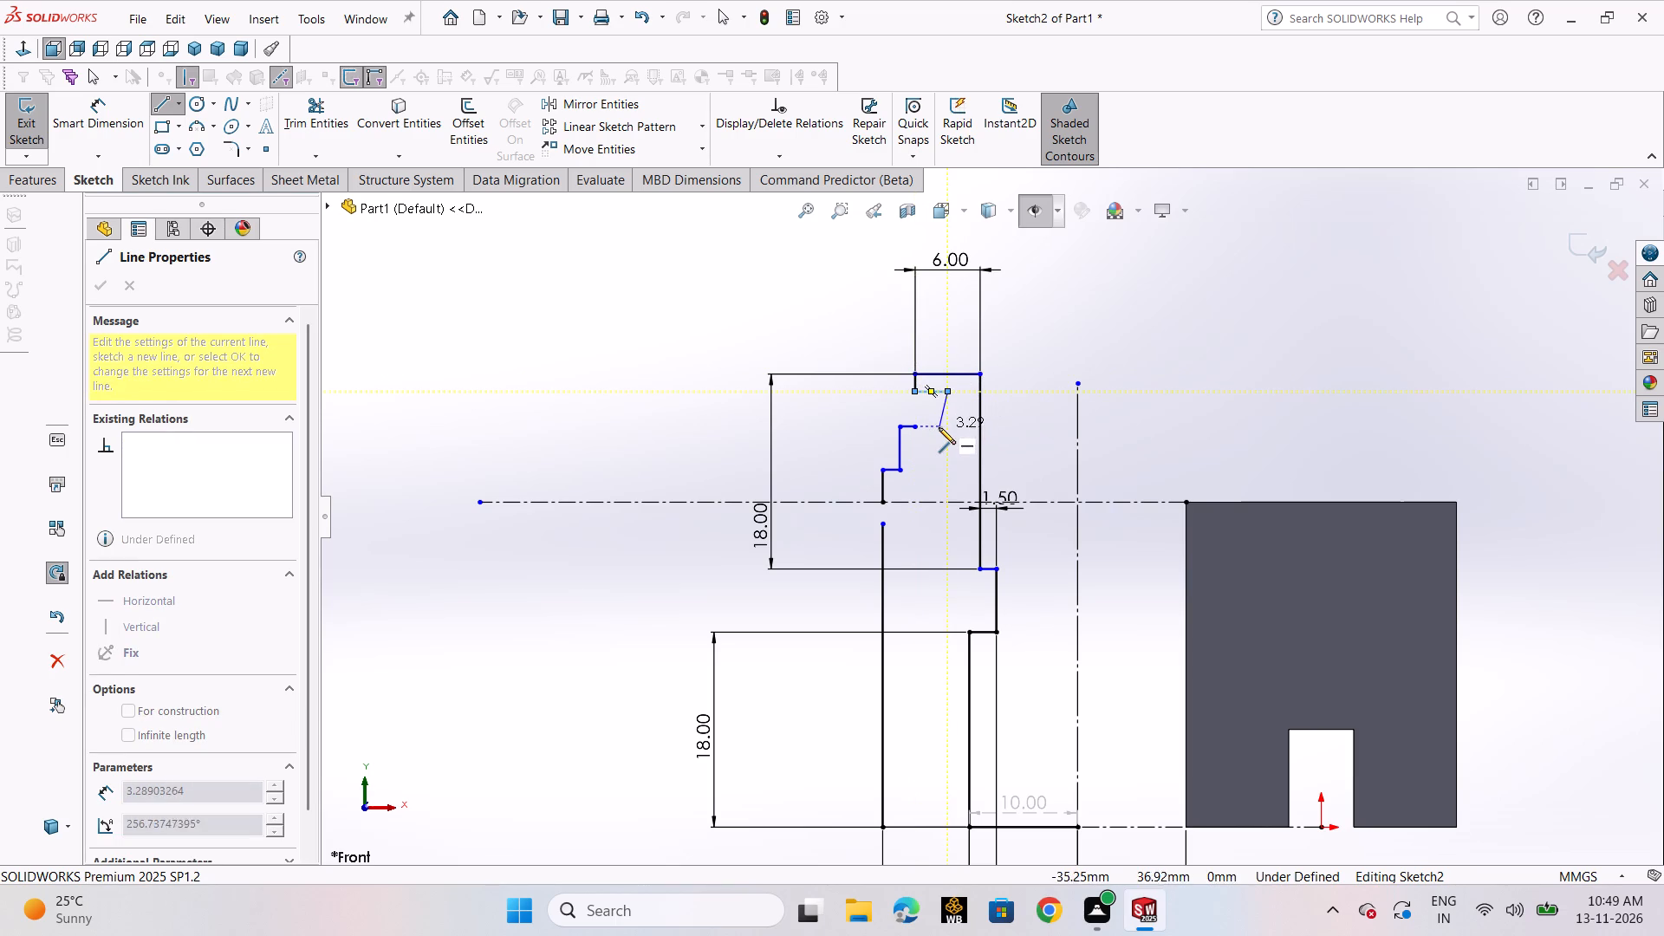
left_click(946, 428)
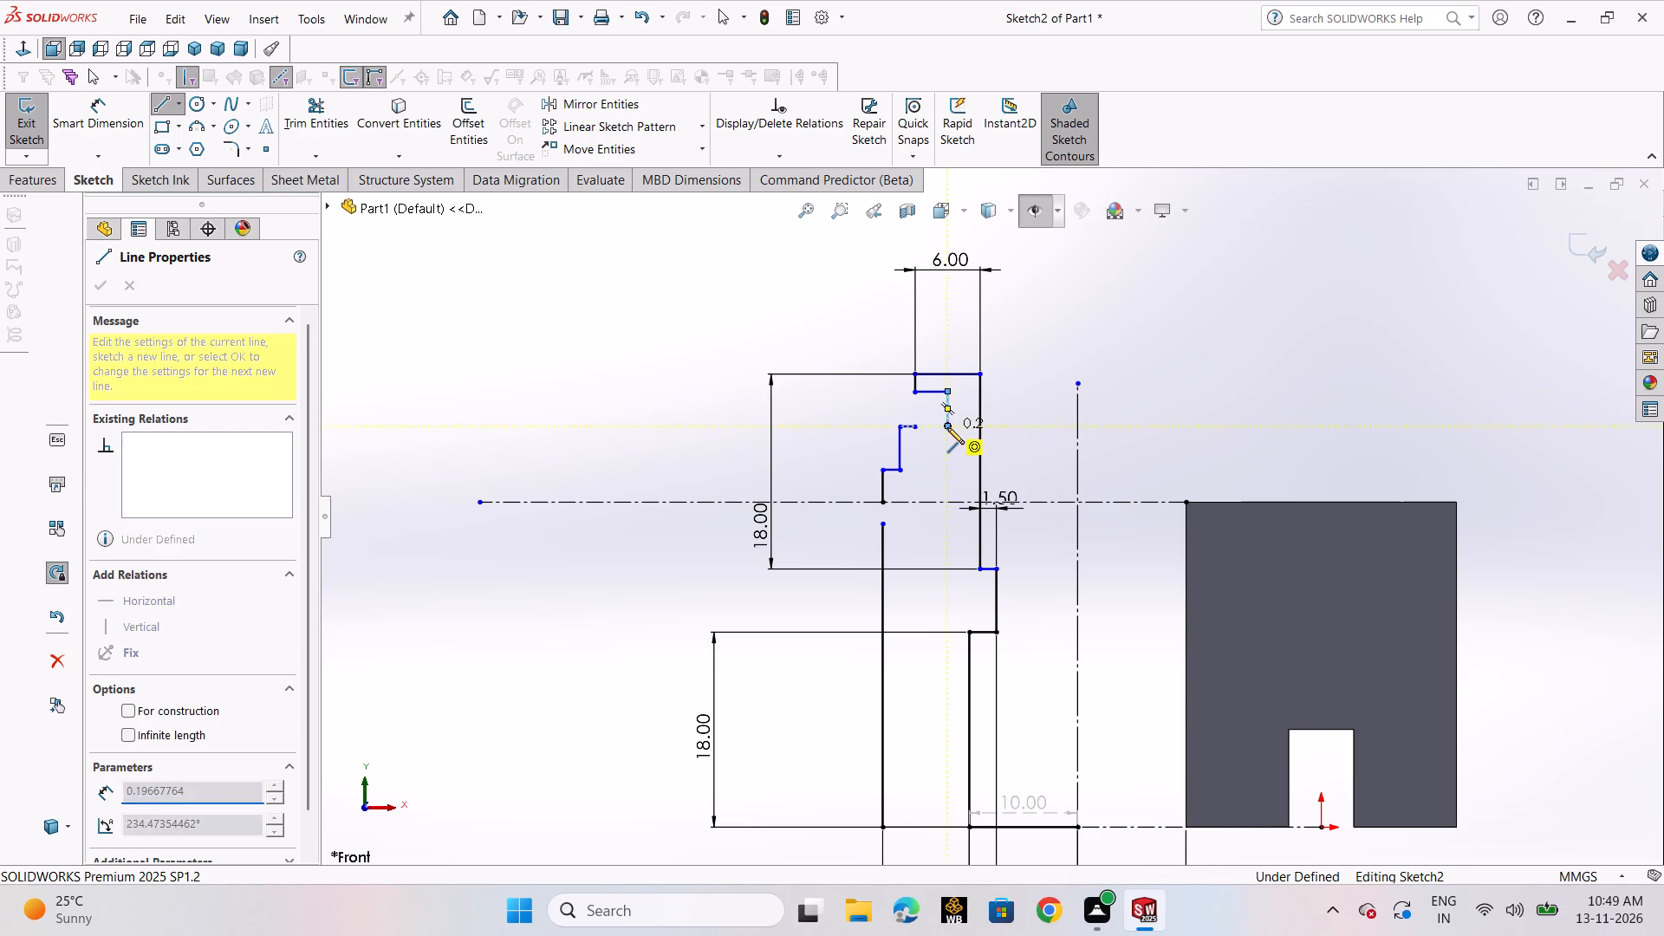
key("Escape")
Extend the stepped chain's open horizontal line to meet the lower end of the groove's inner face.
left_click_drag(916, 427, 922, 427)
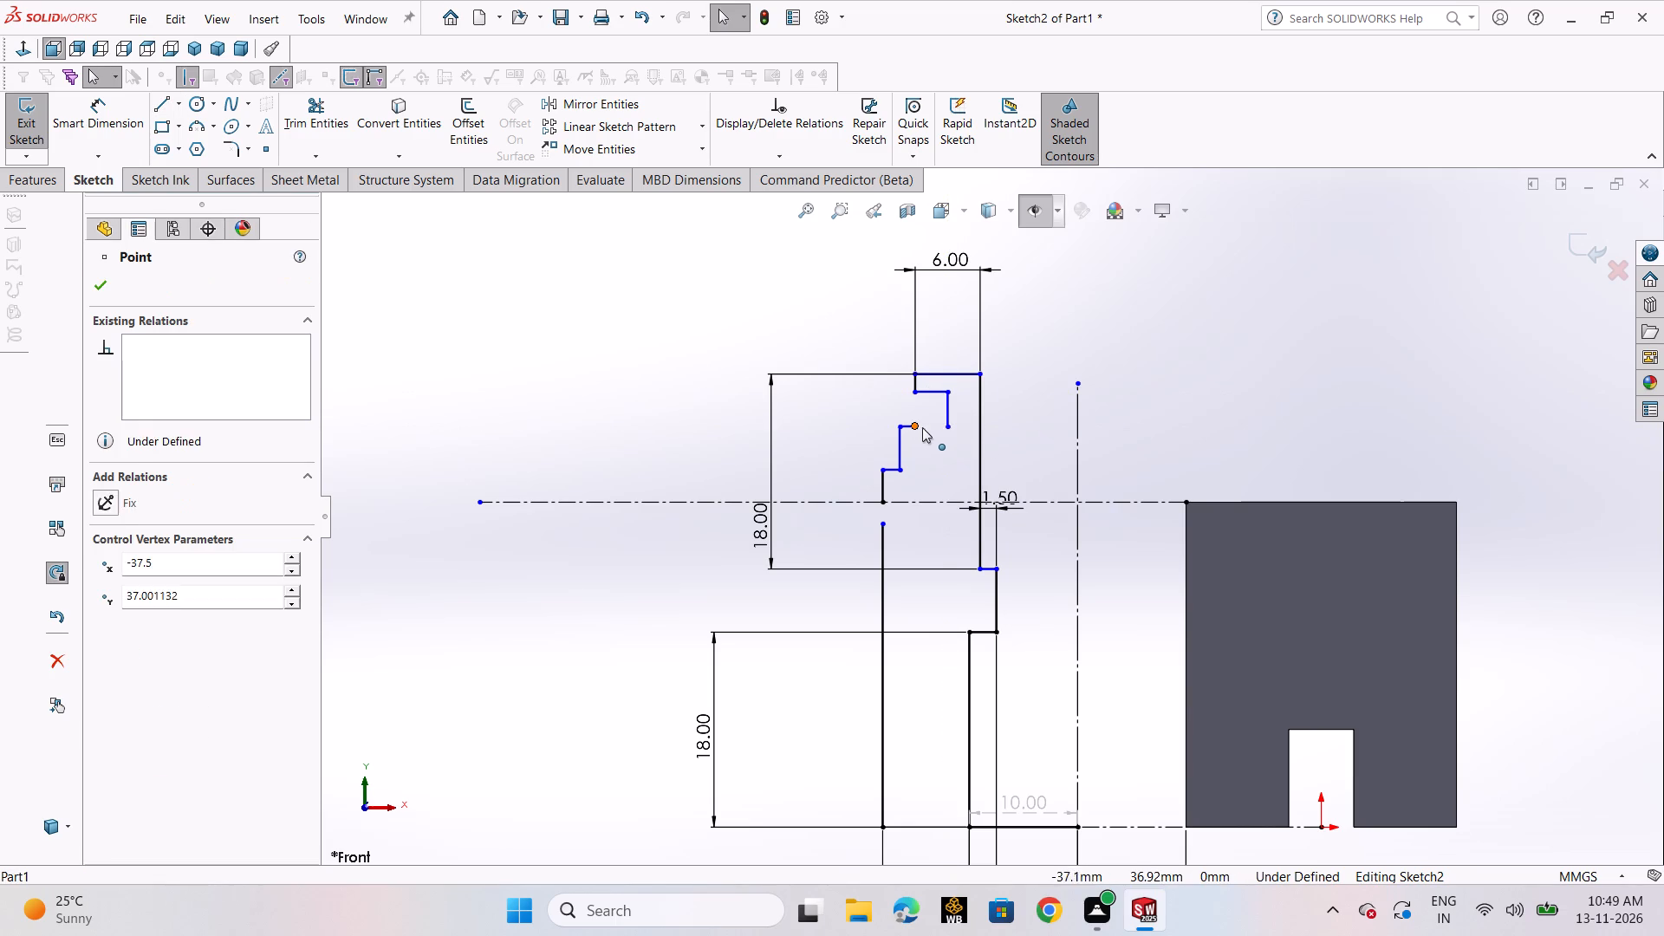
left_click_drag(922, 427, 948, 427)
left_click(1035, 418)
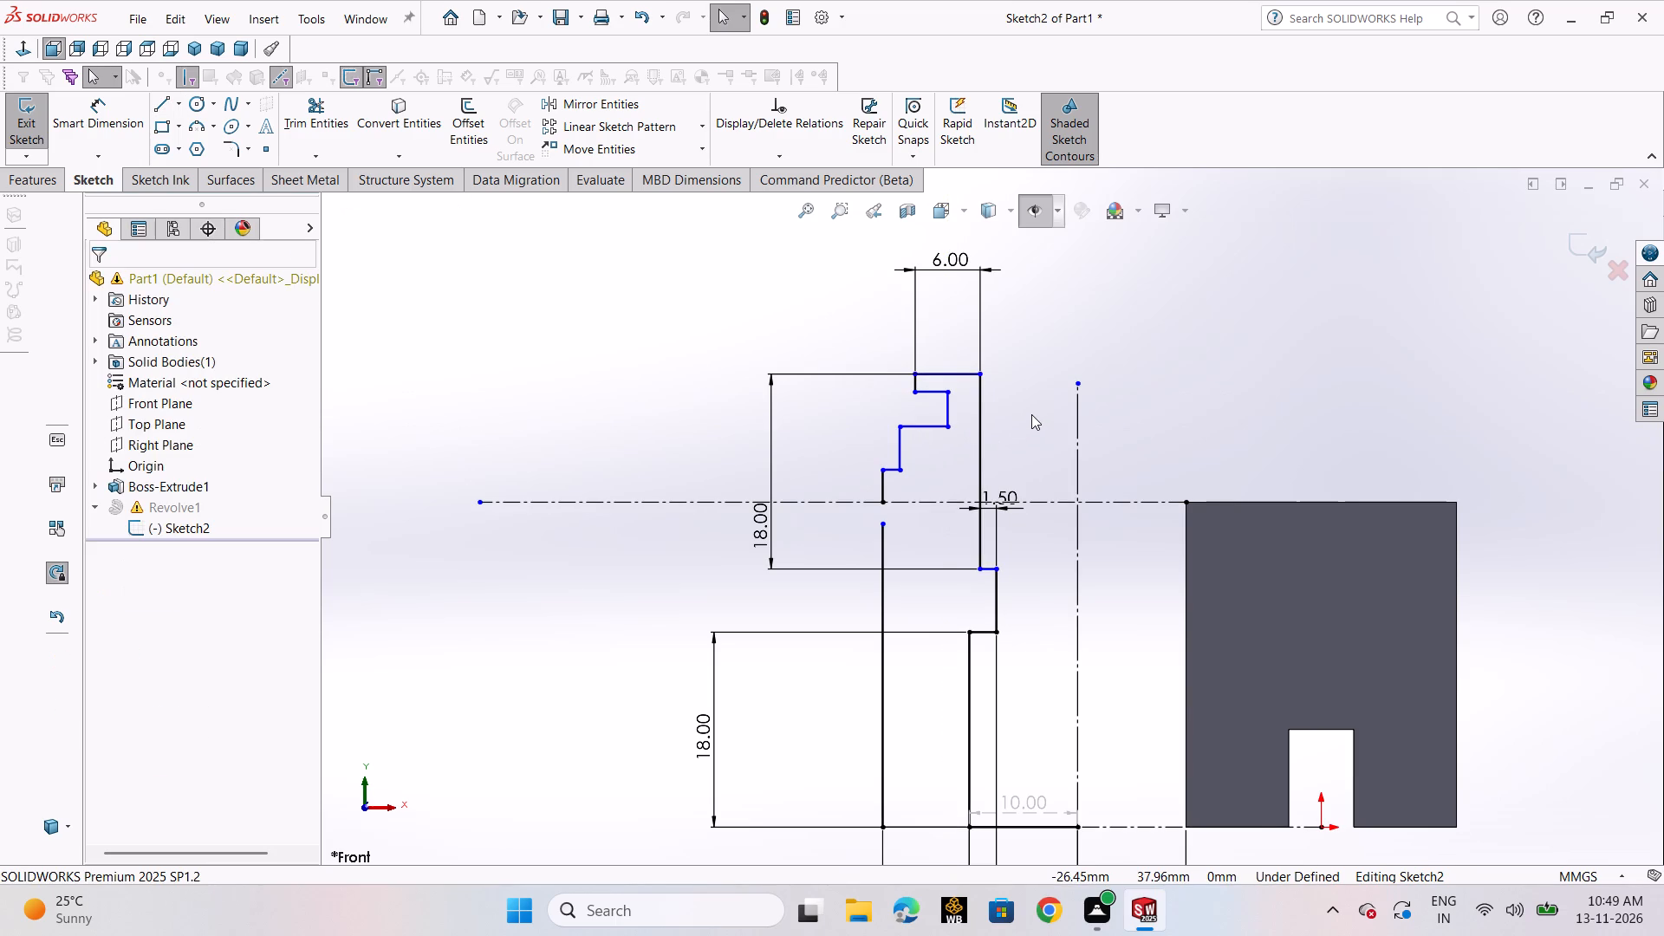
Dimension the horizontal distance between the groove's inner face and the wall's upper inner edge at 1.8 mm.
left_click(77, 121)
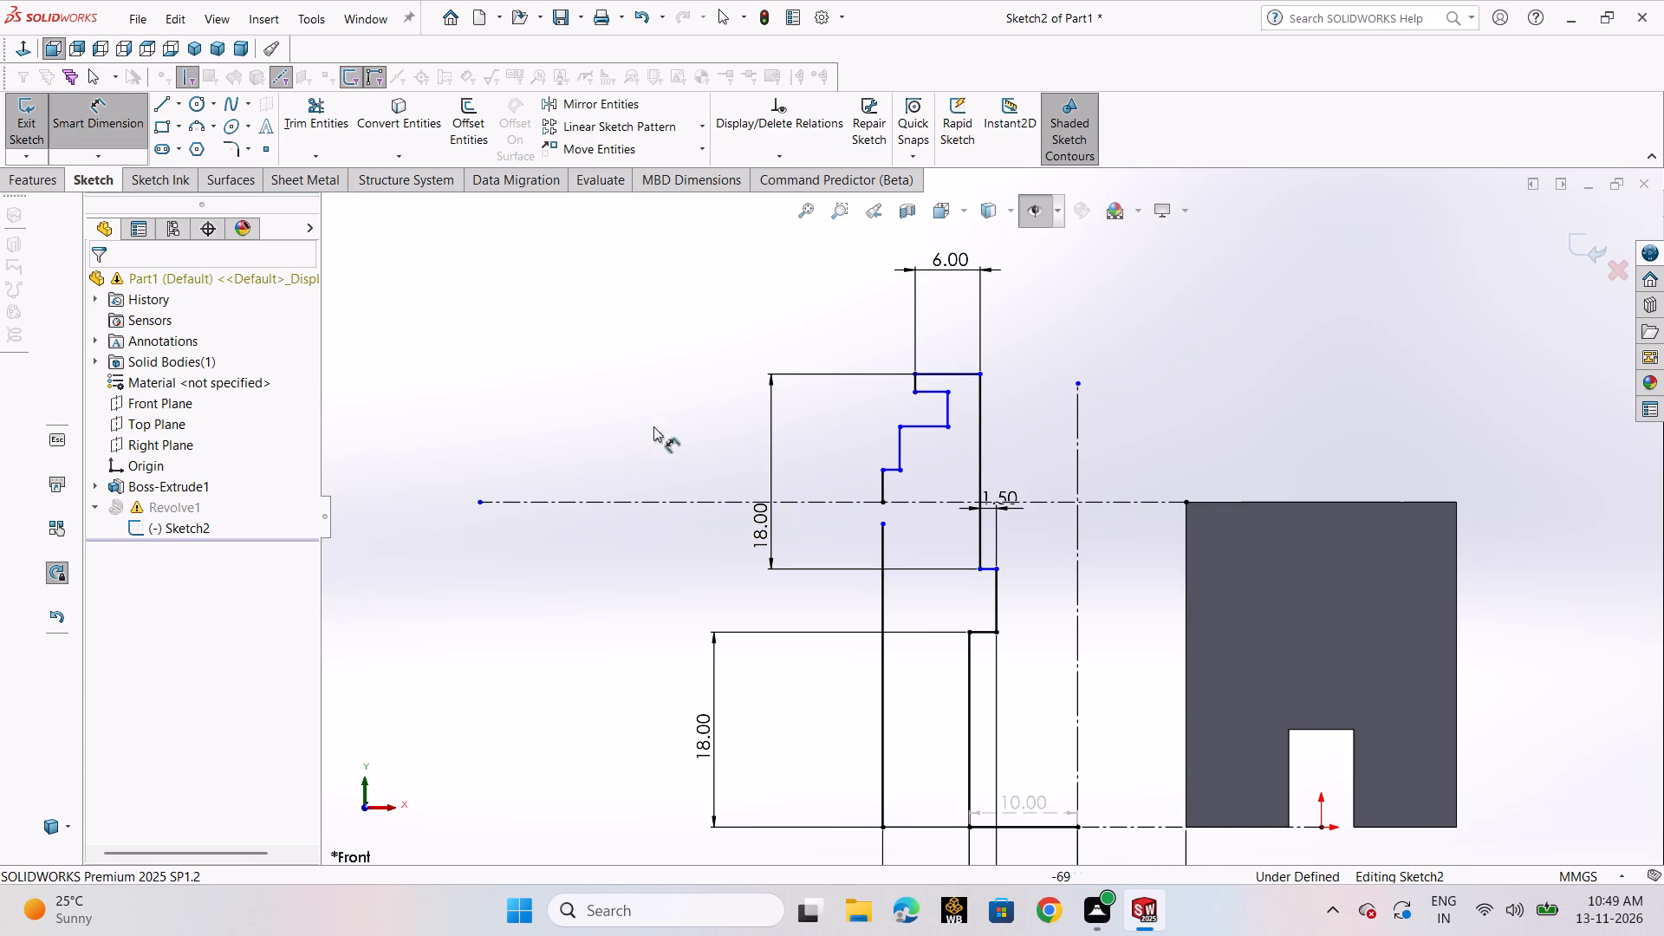
left_click(946, 417)
left_click(977, 402)
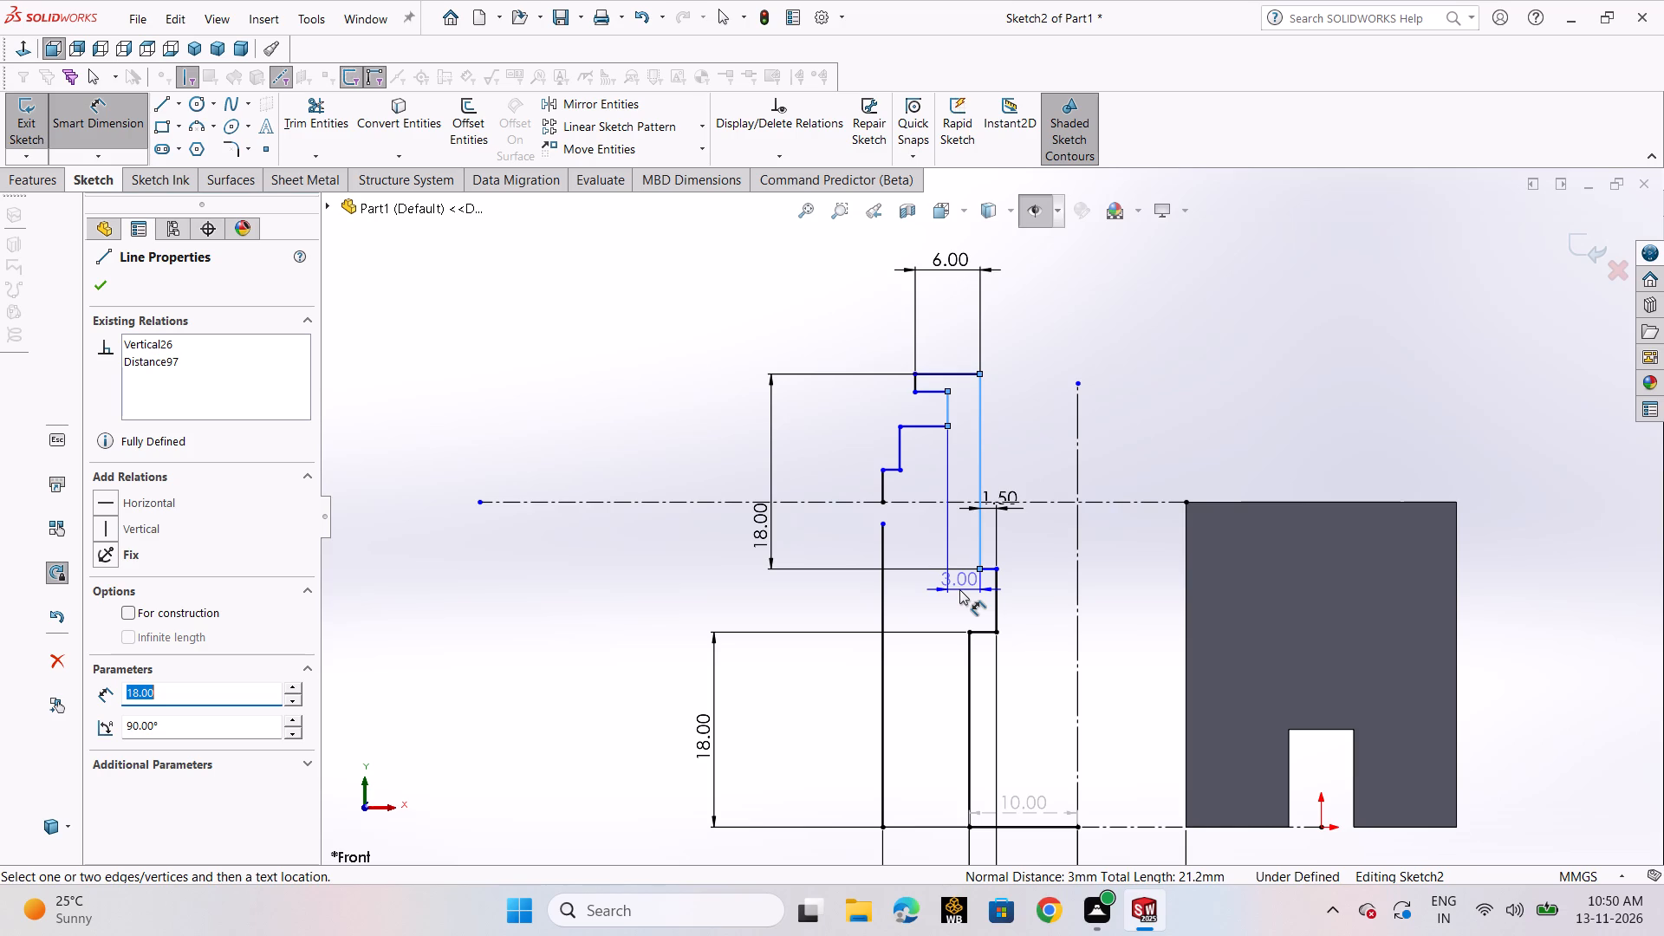
left_click(959, 589)
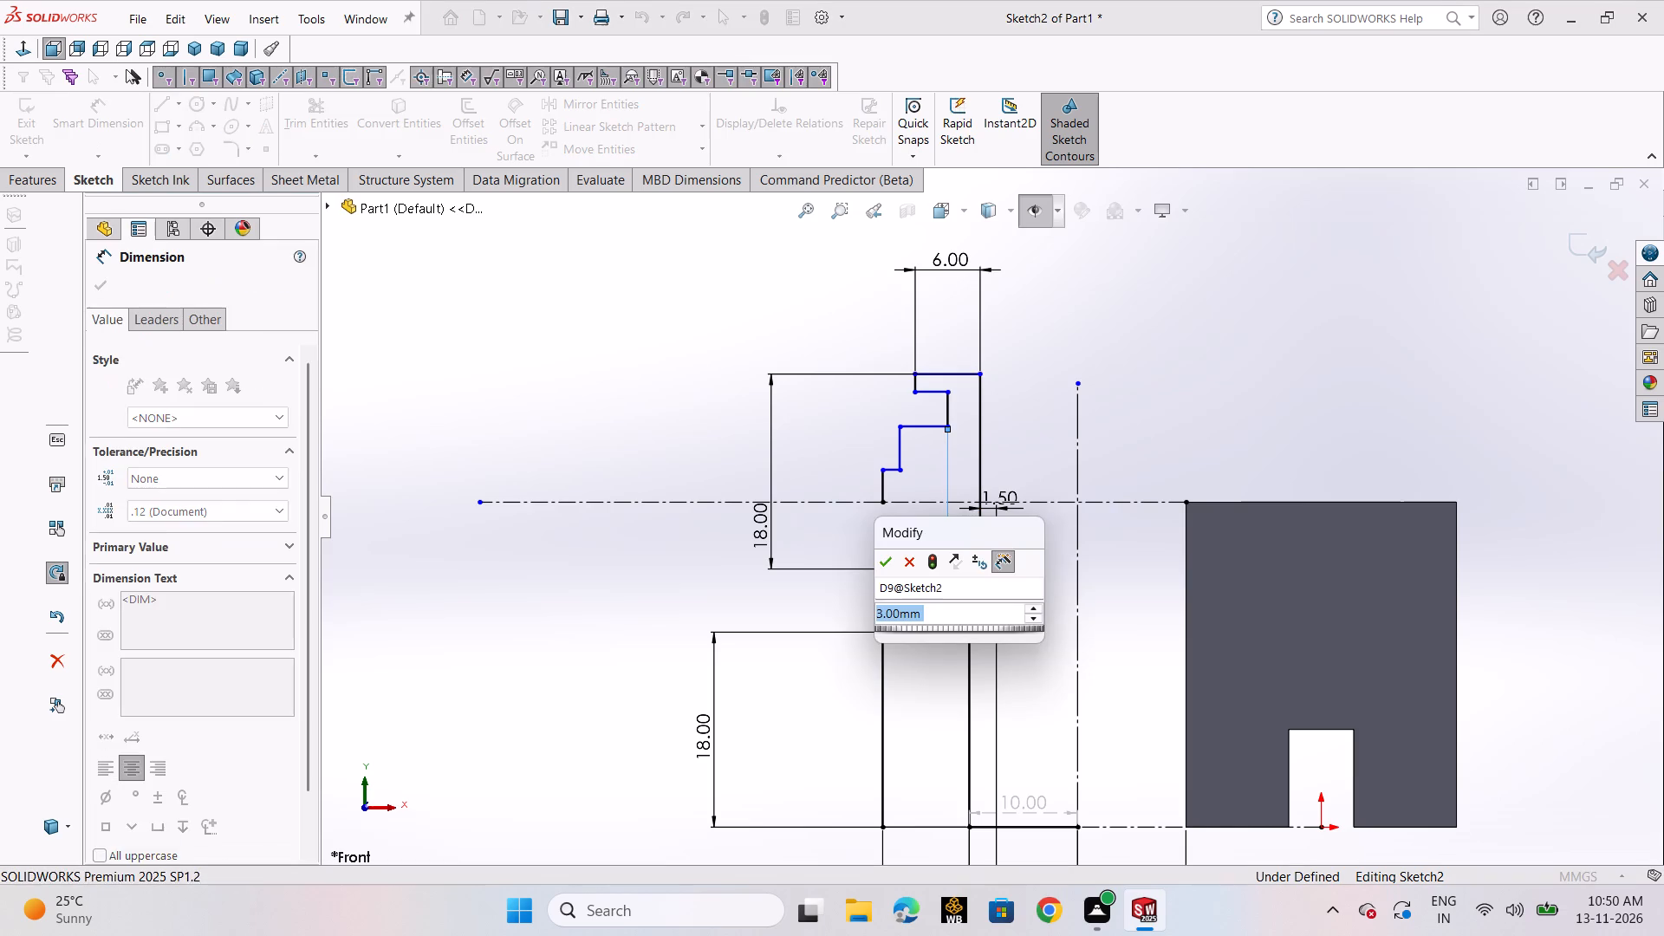
type("1.")
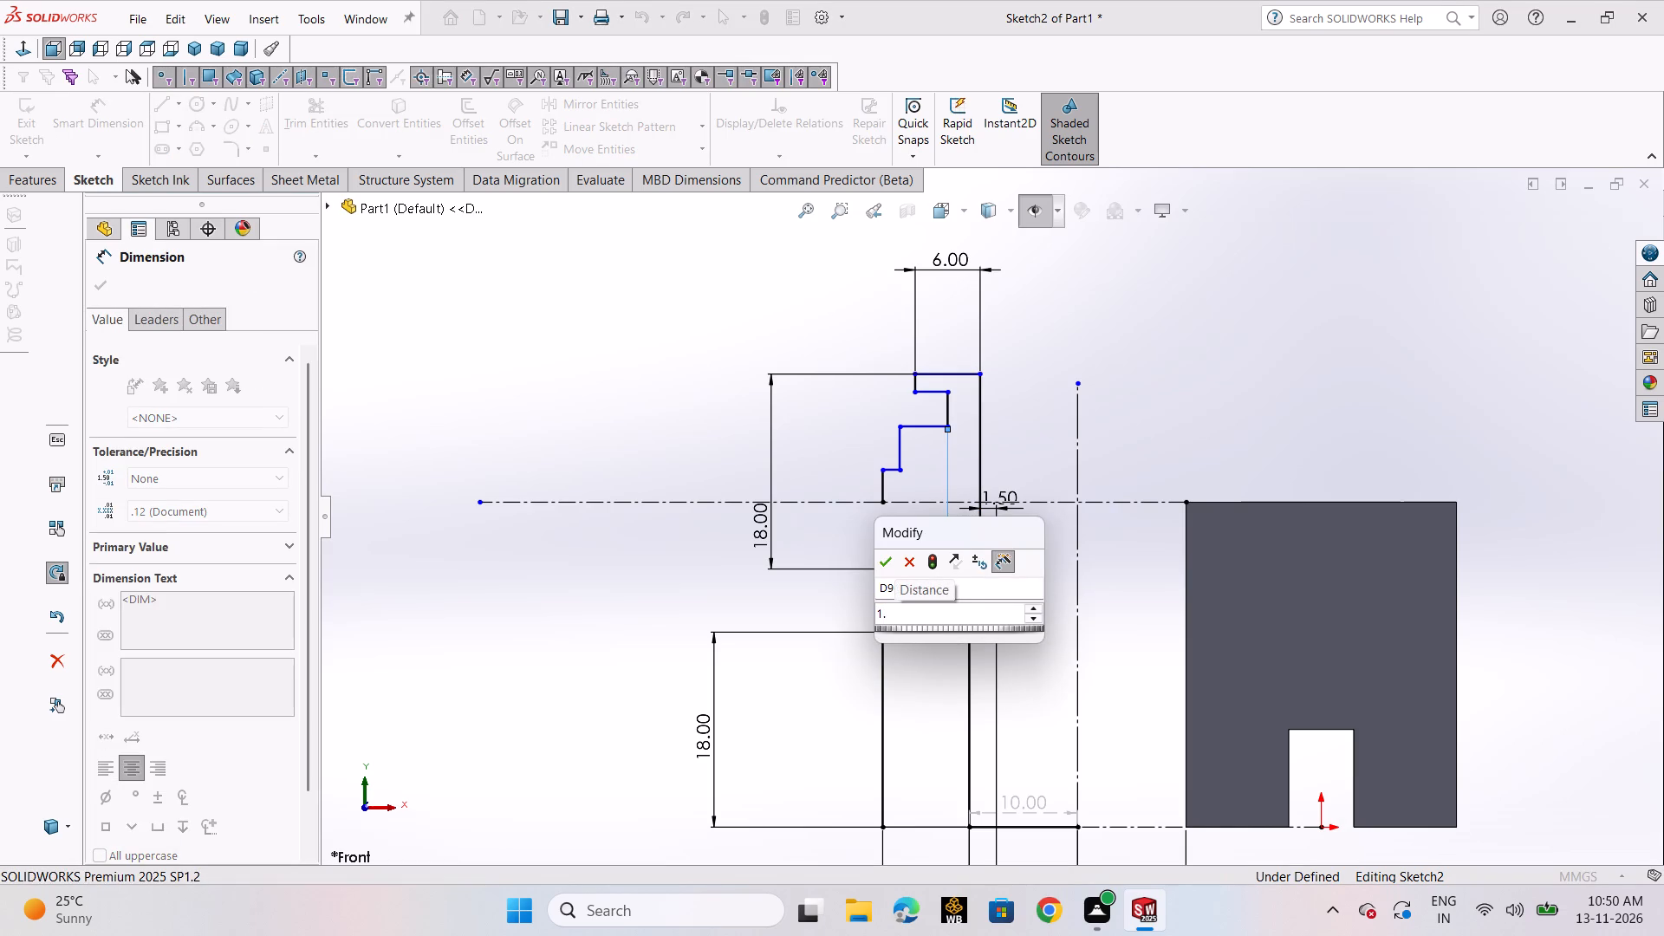
key("8")
key("Return")
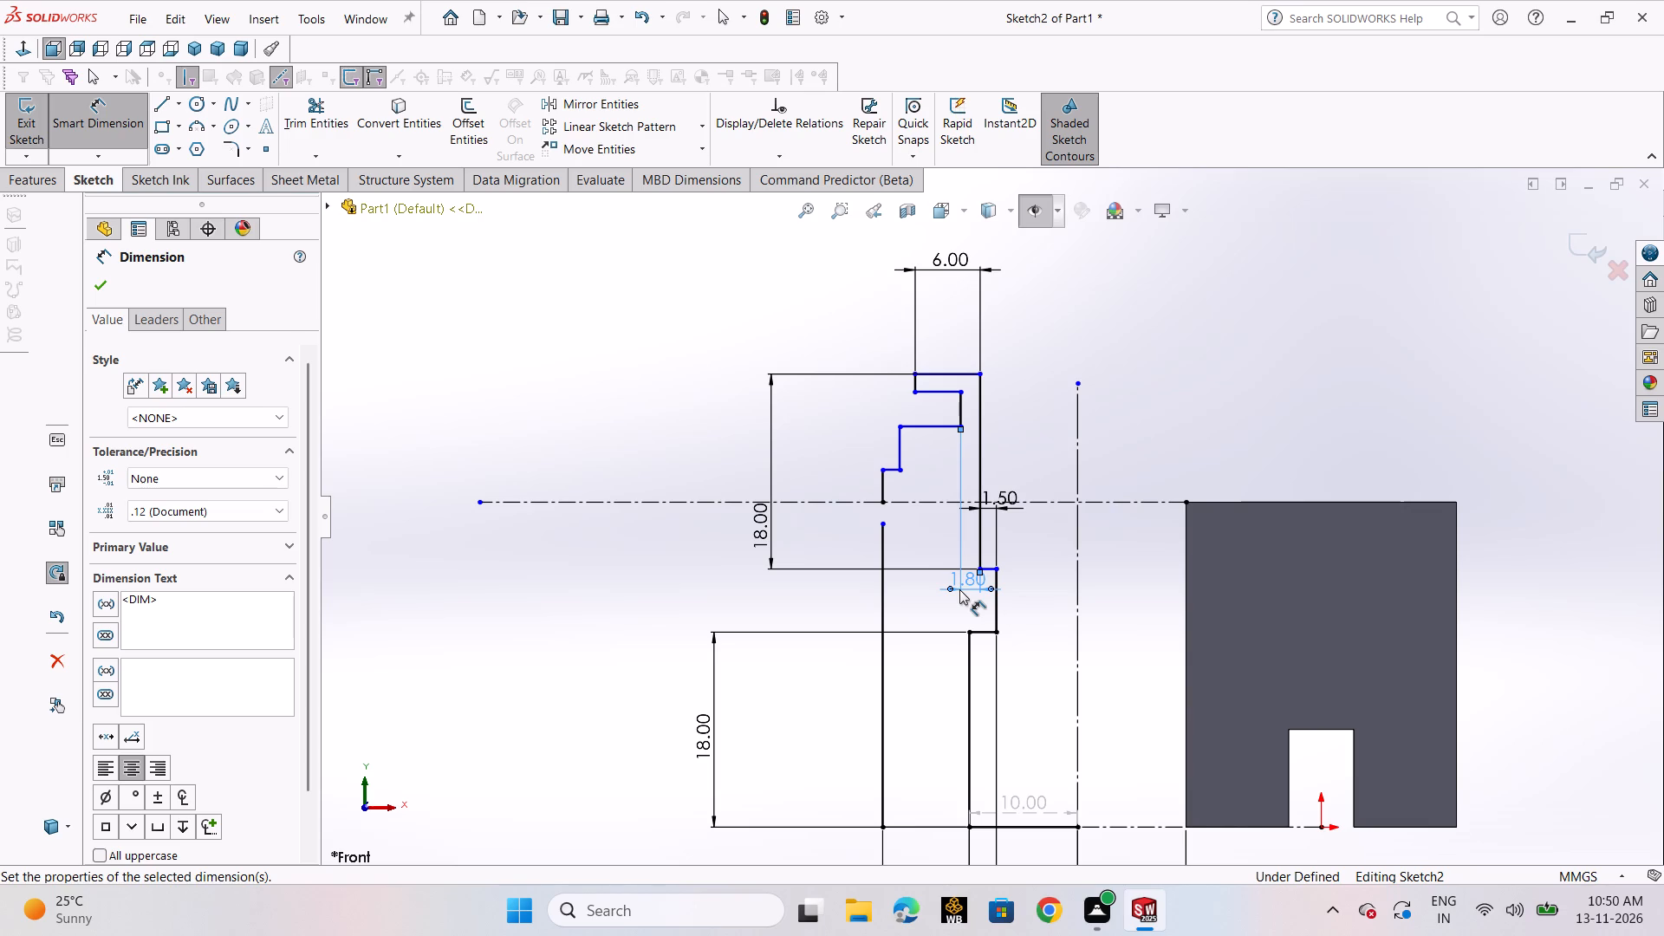
left_click(94, 281)
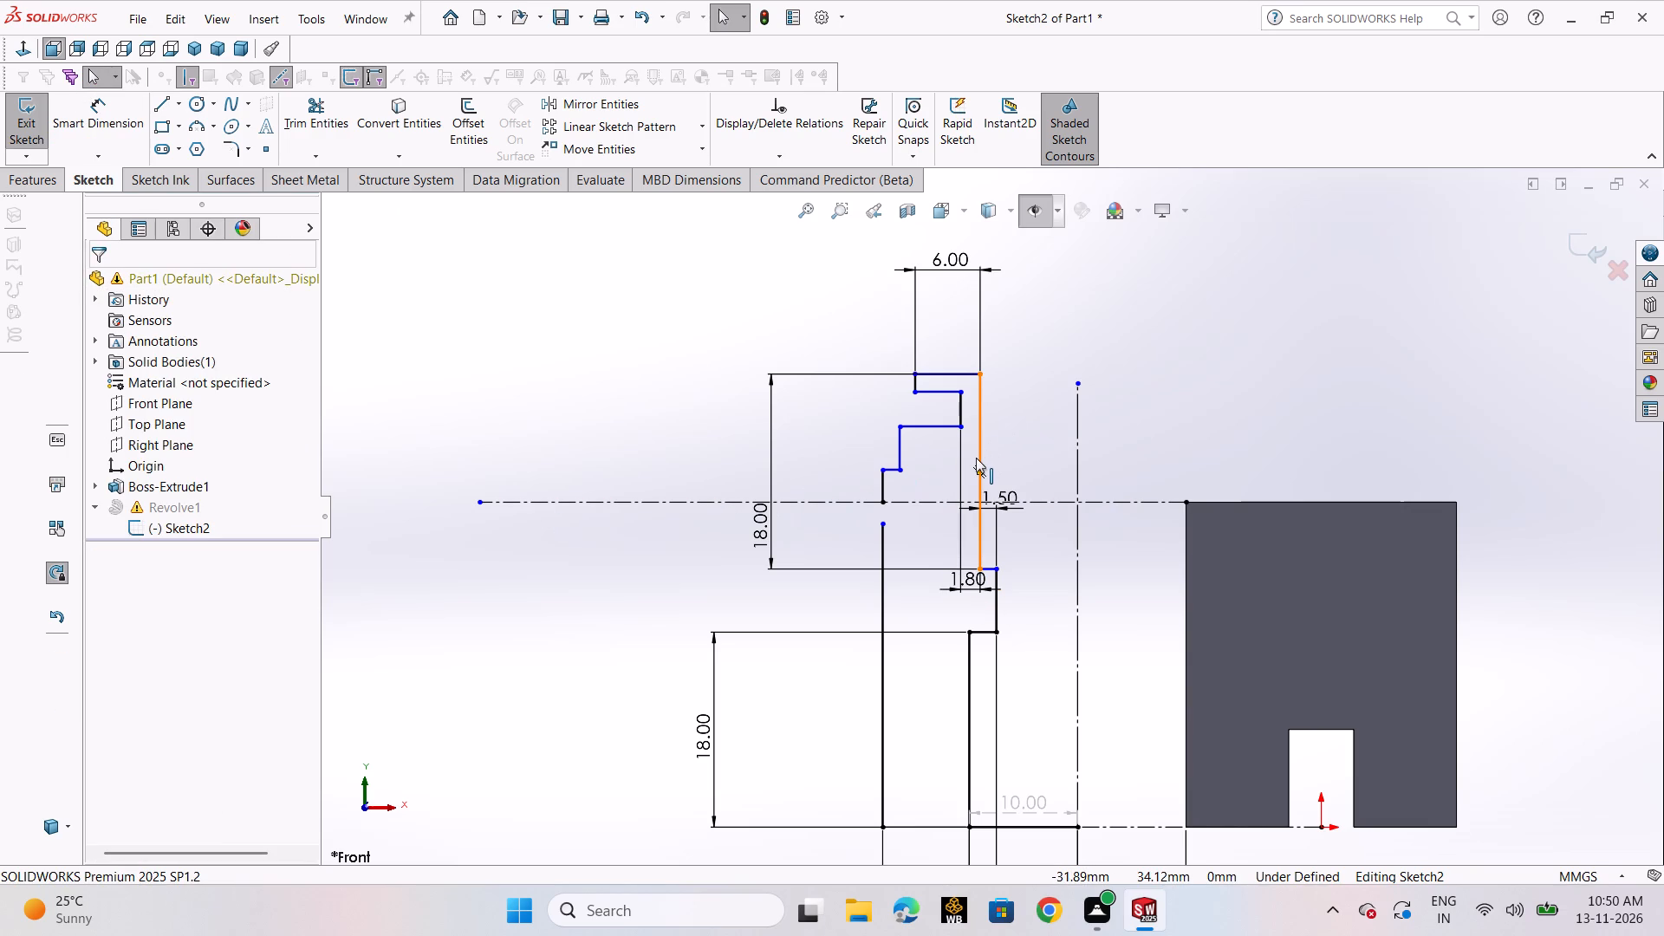
Dimension the height of the top lip's short outer edge at 1.5 mm.
left_click(80, 116)
left_click(912, 383)
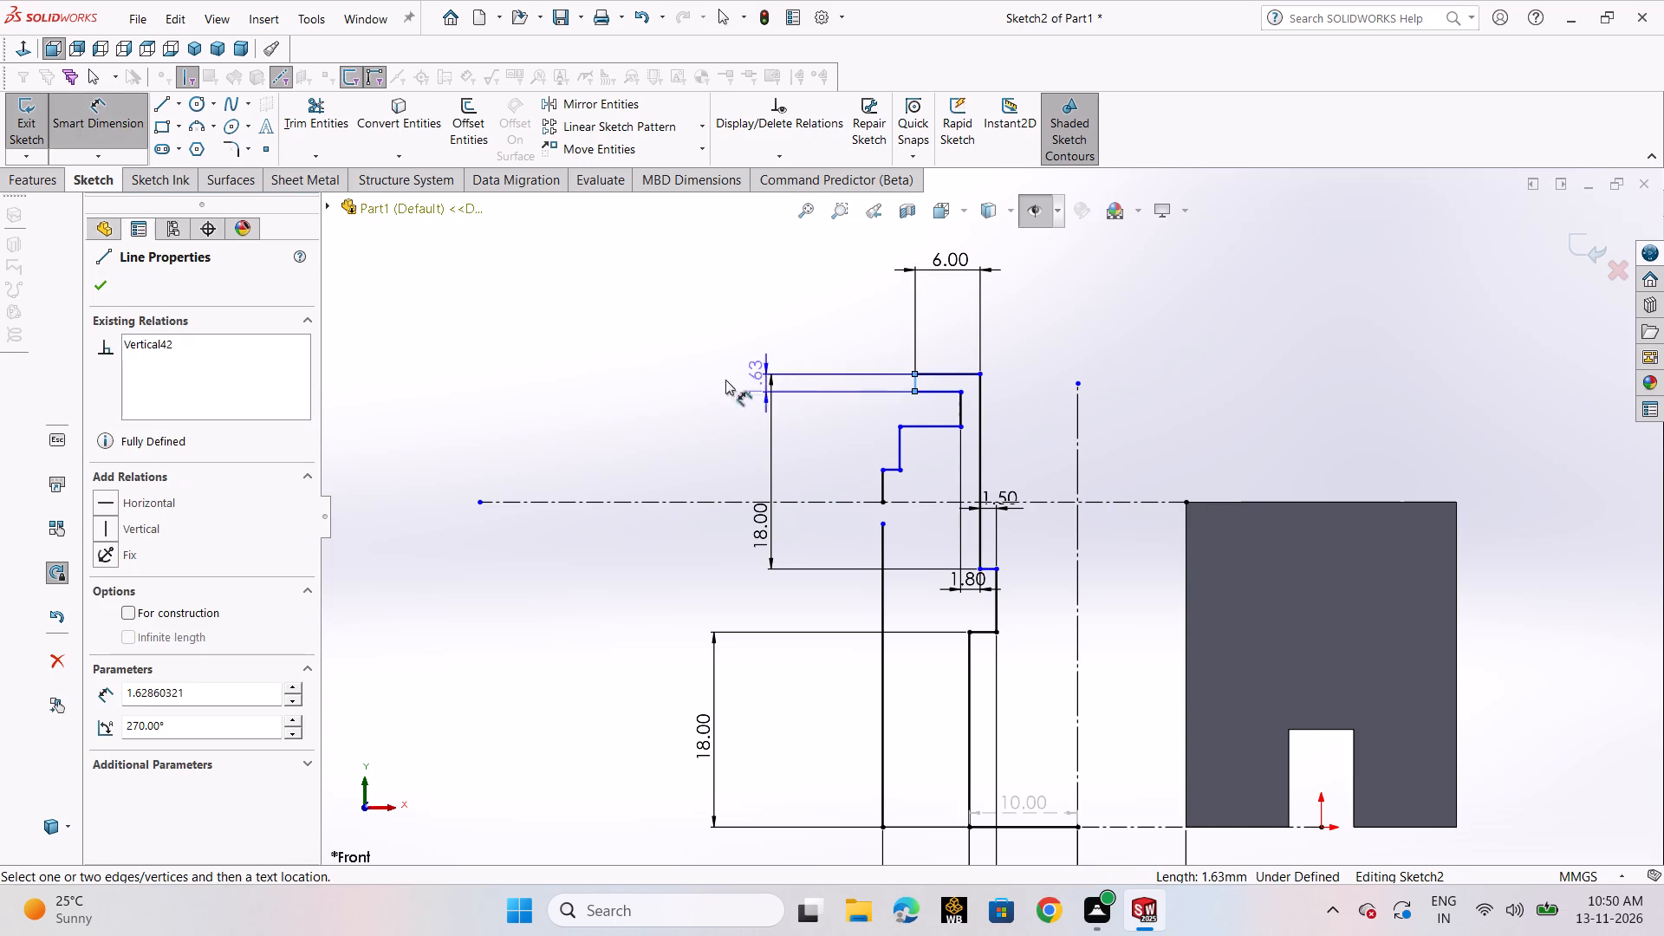
left_click(621, 381)
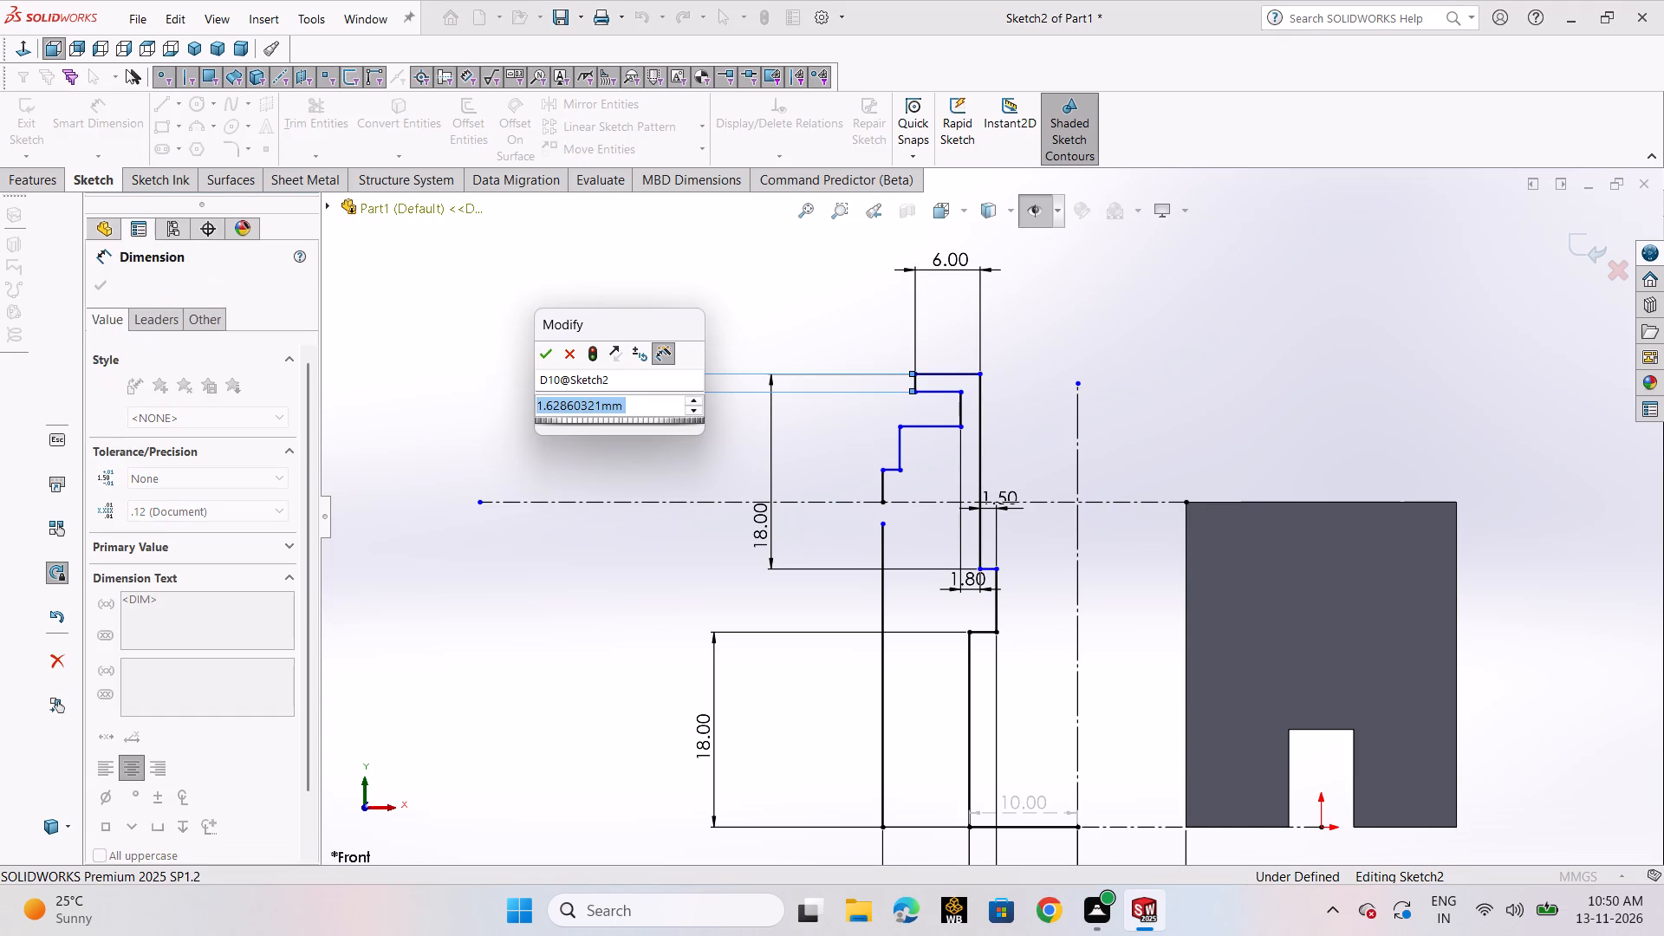
type("1.5")
key("Return")
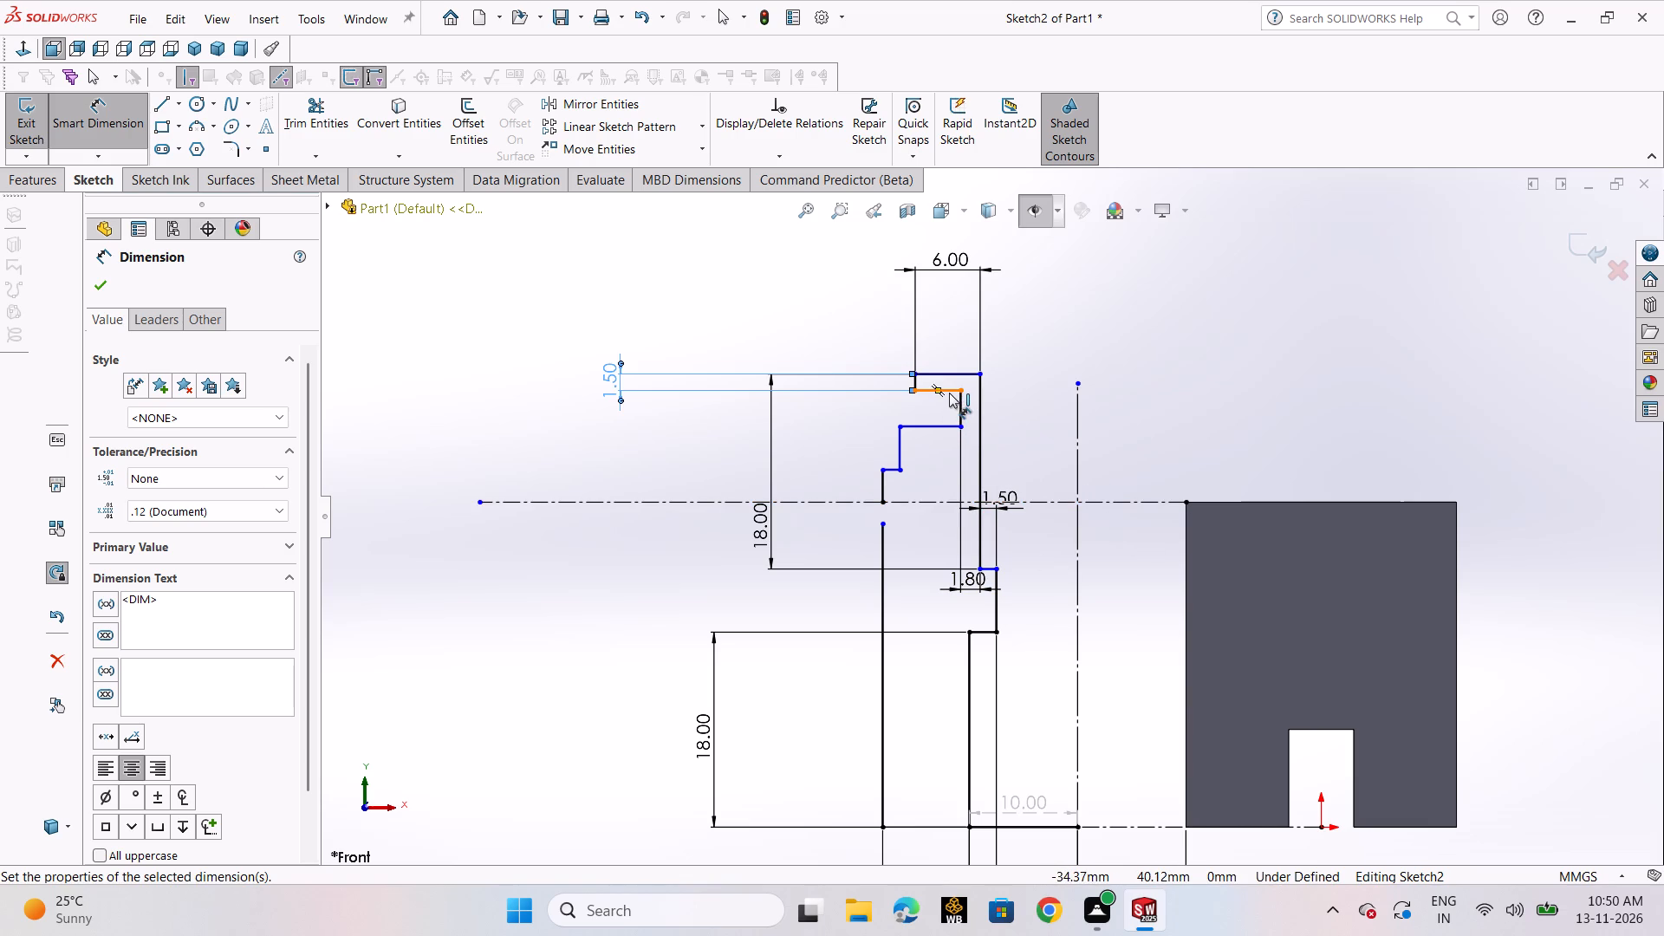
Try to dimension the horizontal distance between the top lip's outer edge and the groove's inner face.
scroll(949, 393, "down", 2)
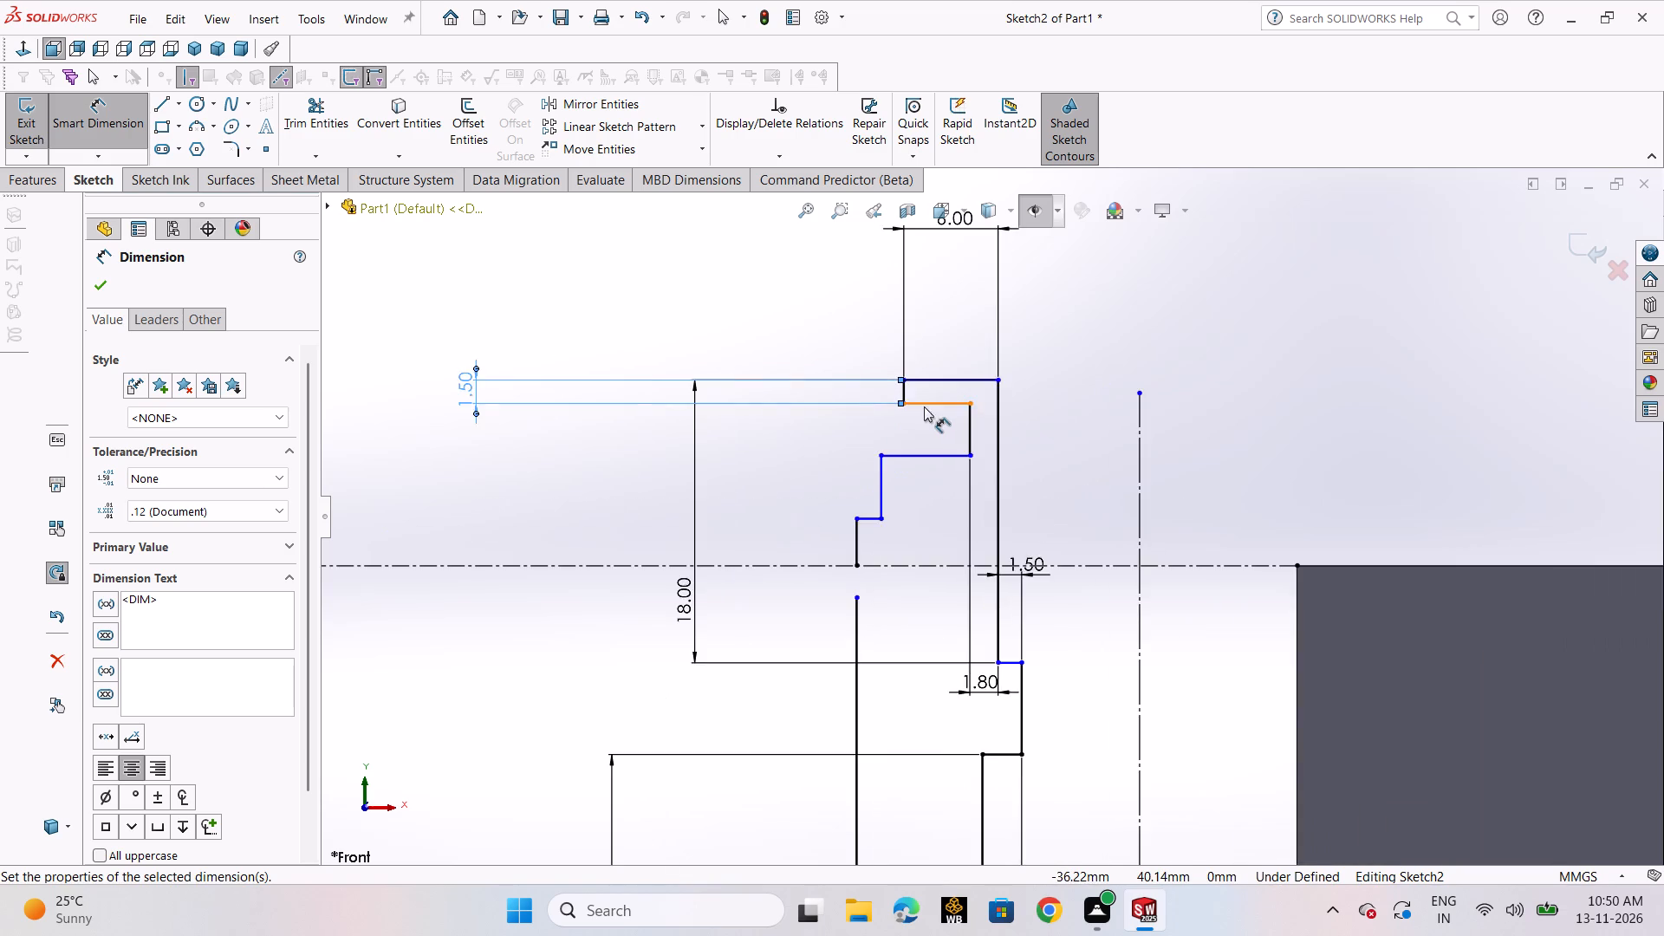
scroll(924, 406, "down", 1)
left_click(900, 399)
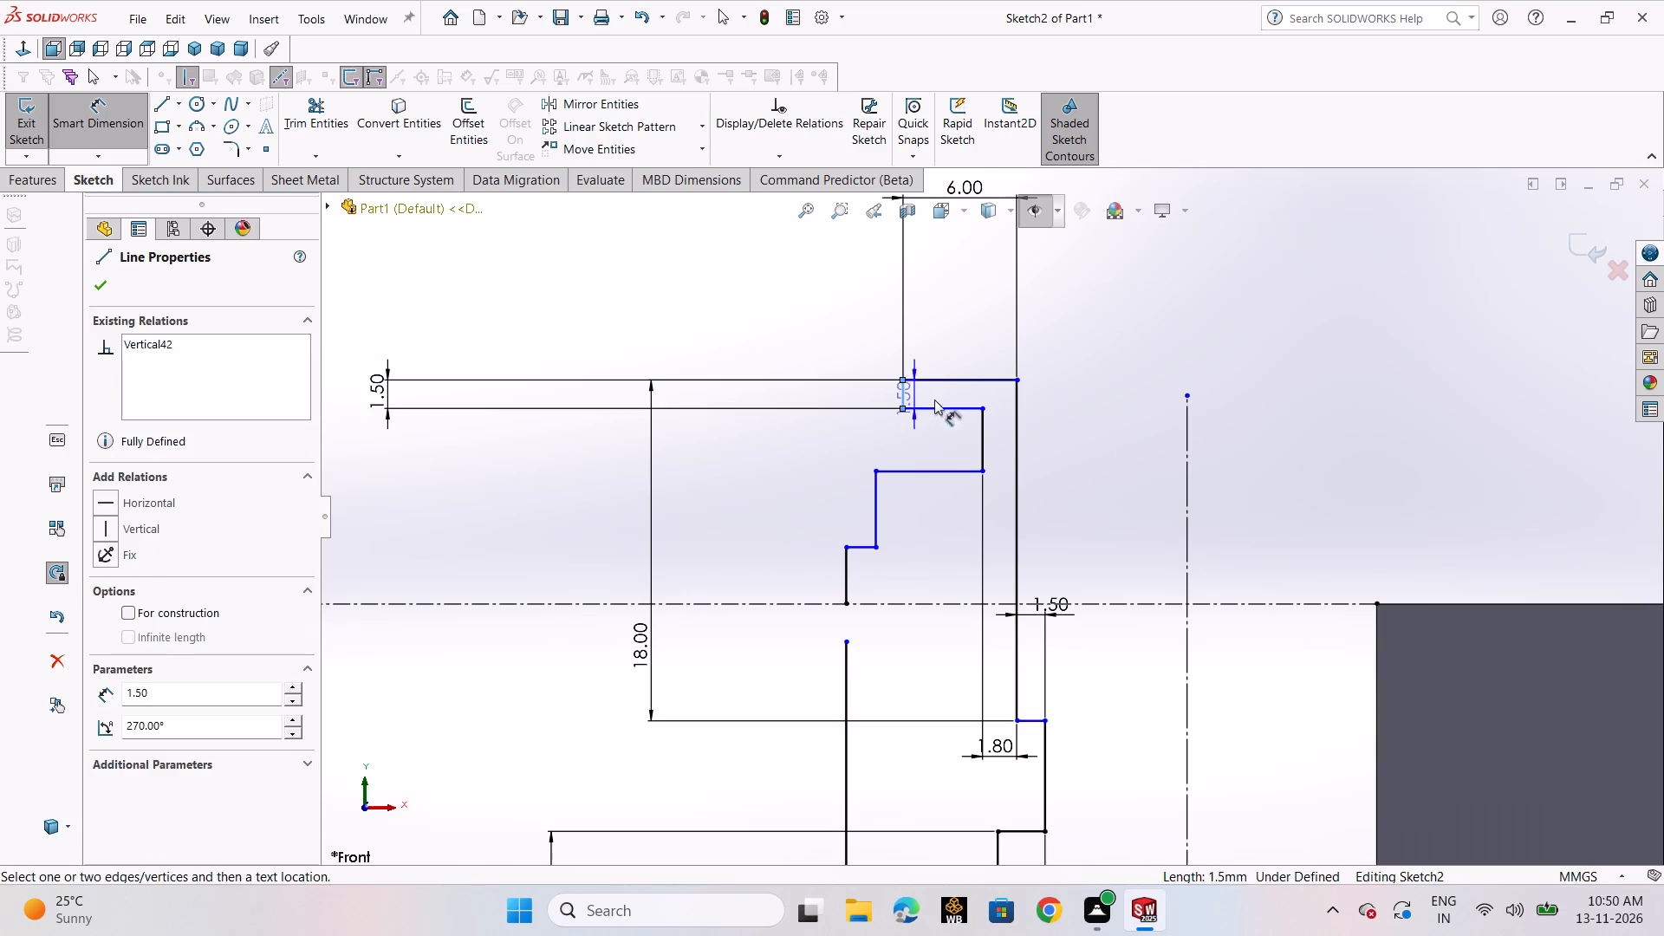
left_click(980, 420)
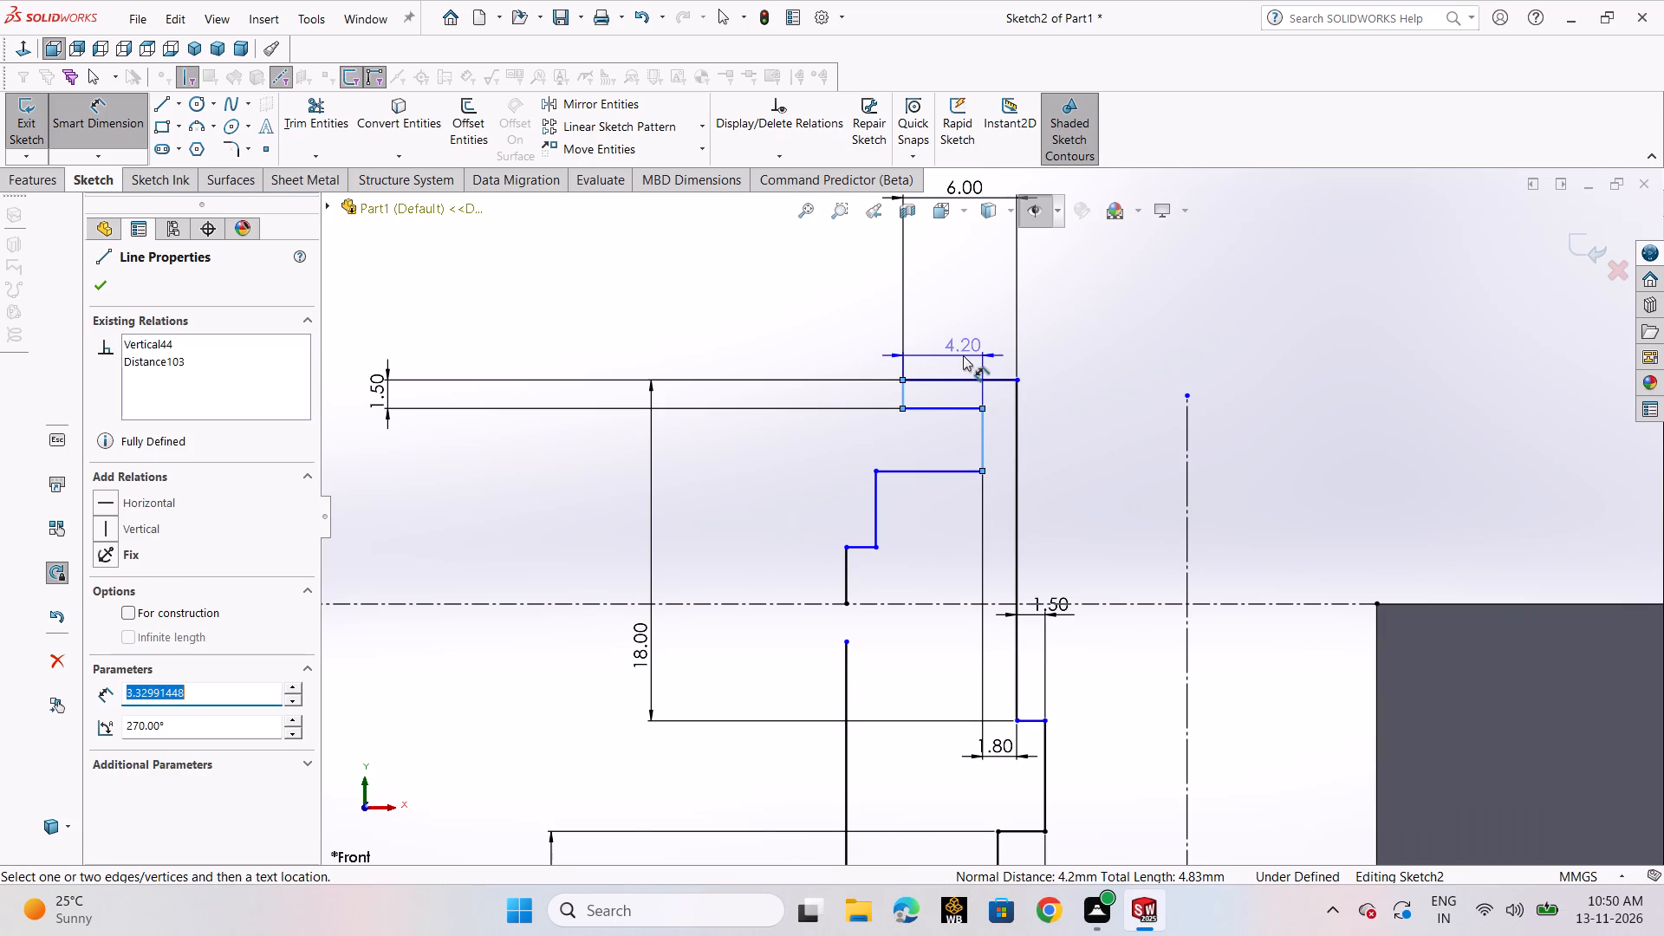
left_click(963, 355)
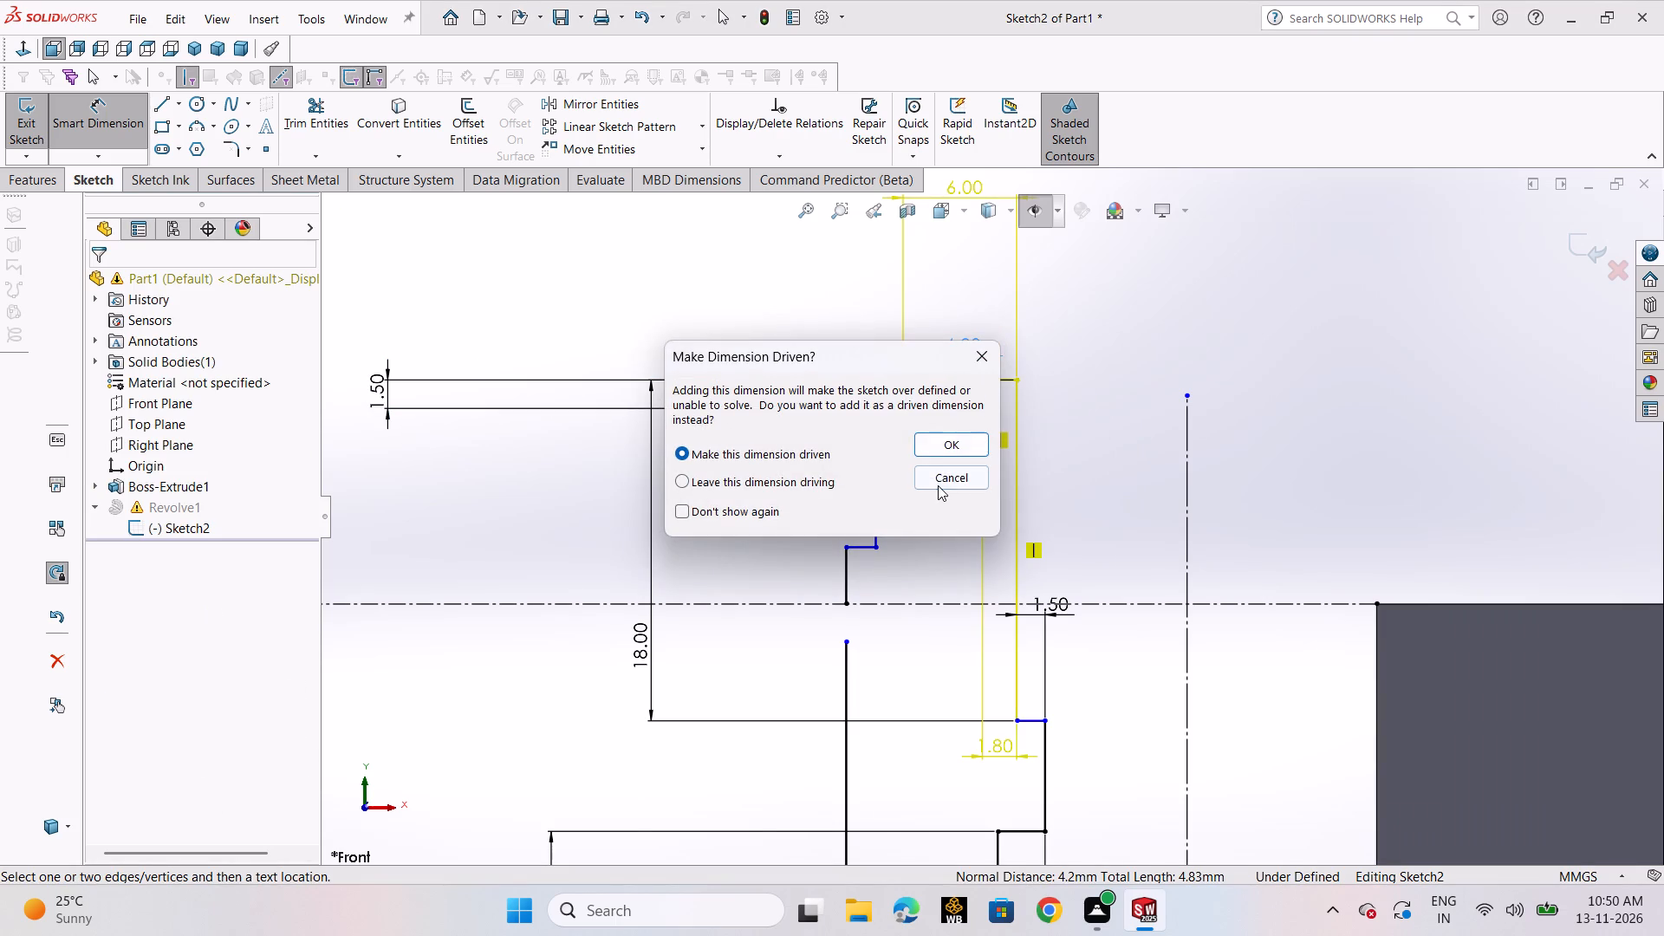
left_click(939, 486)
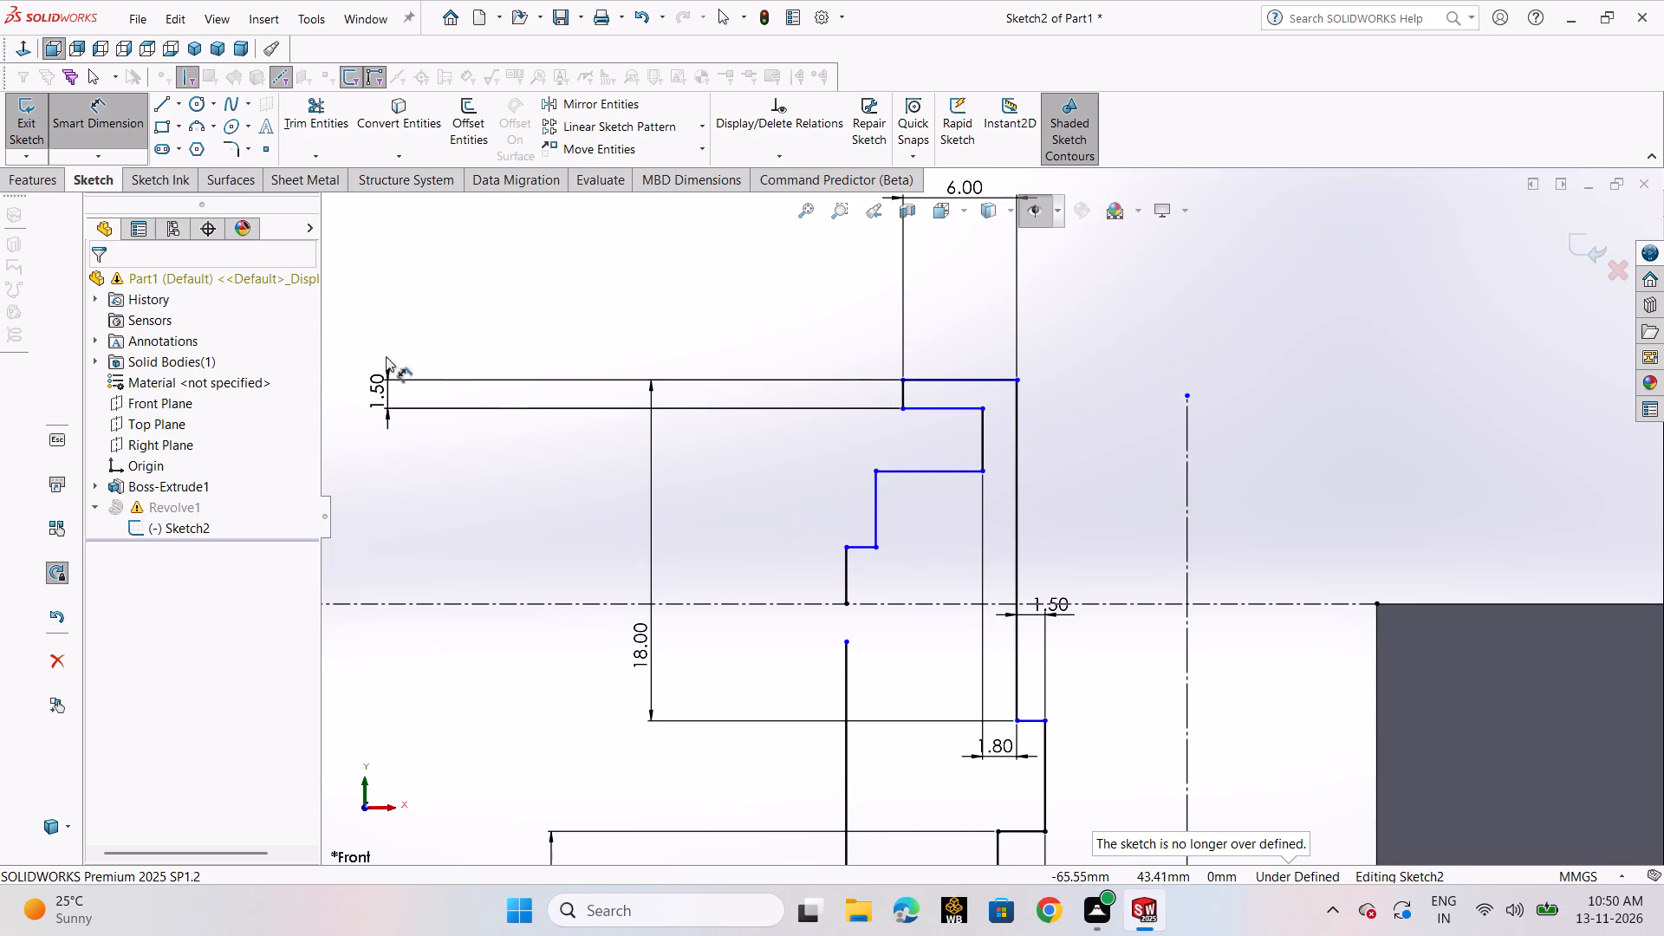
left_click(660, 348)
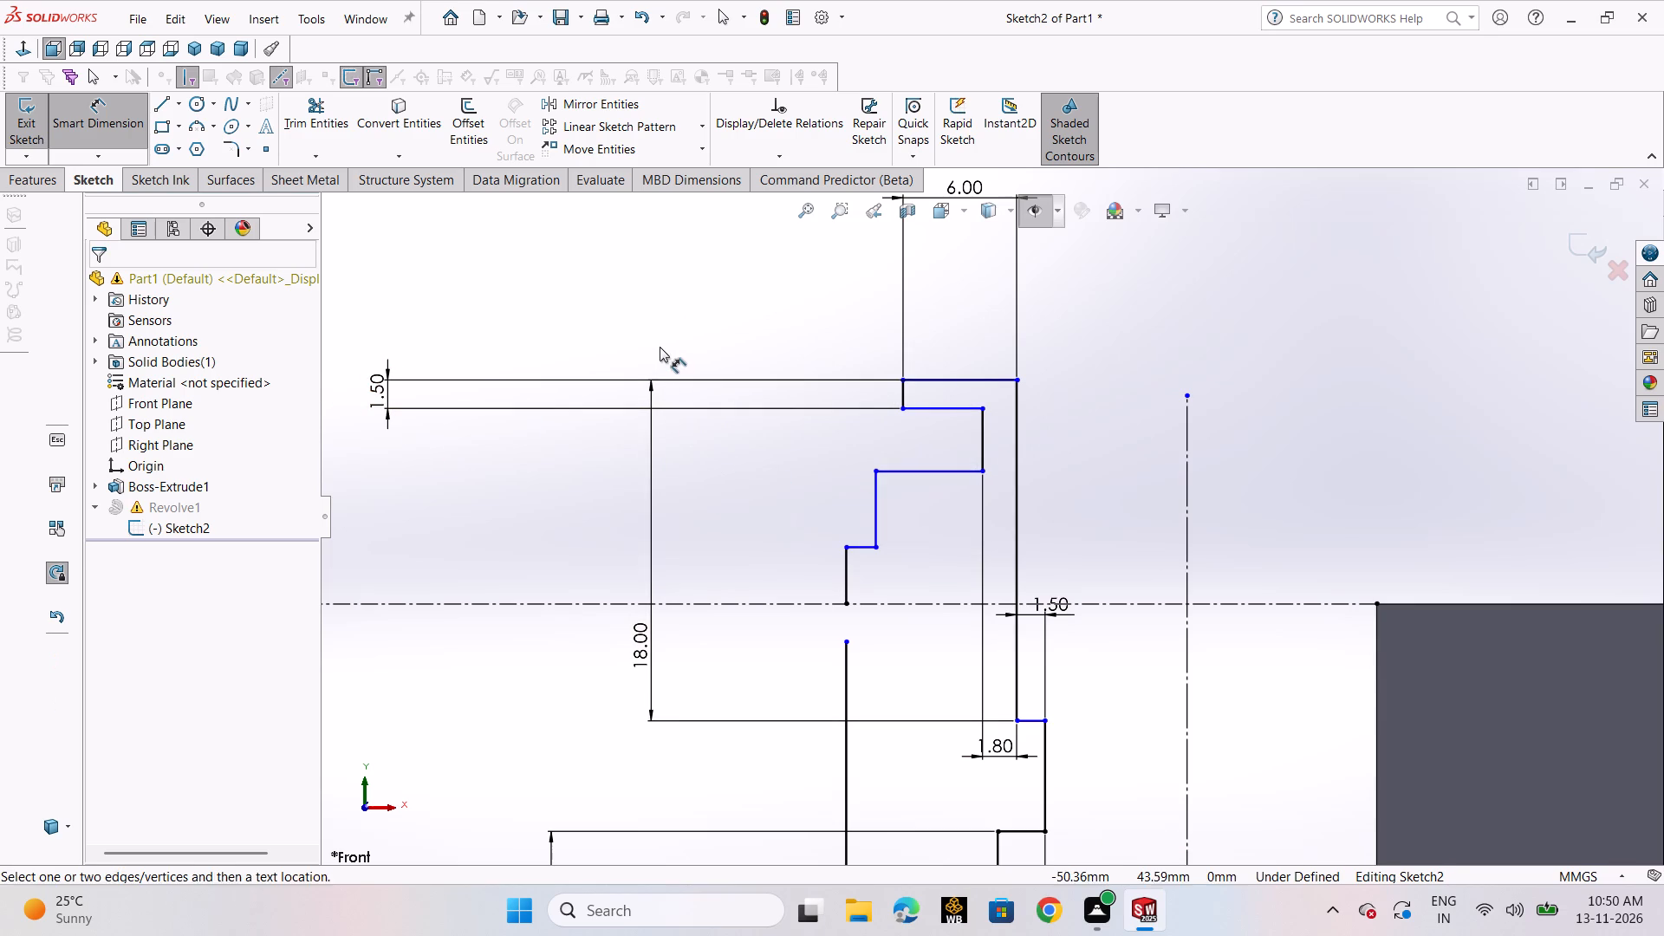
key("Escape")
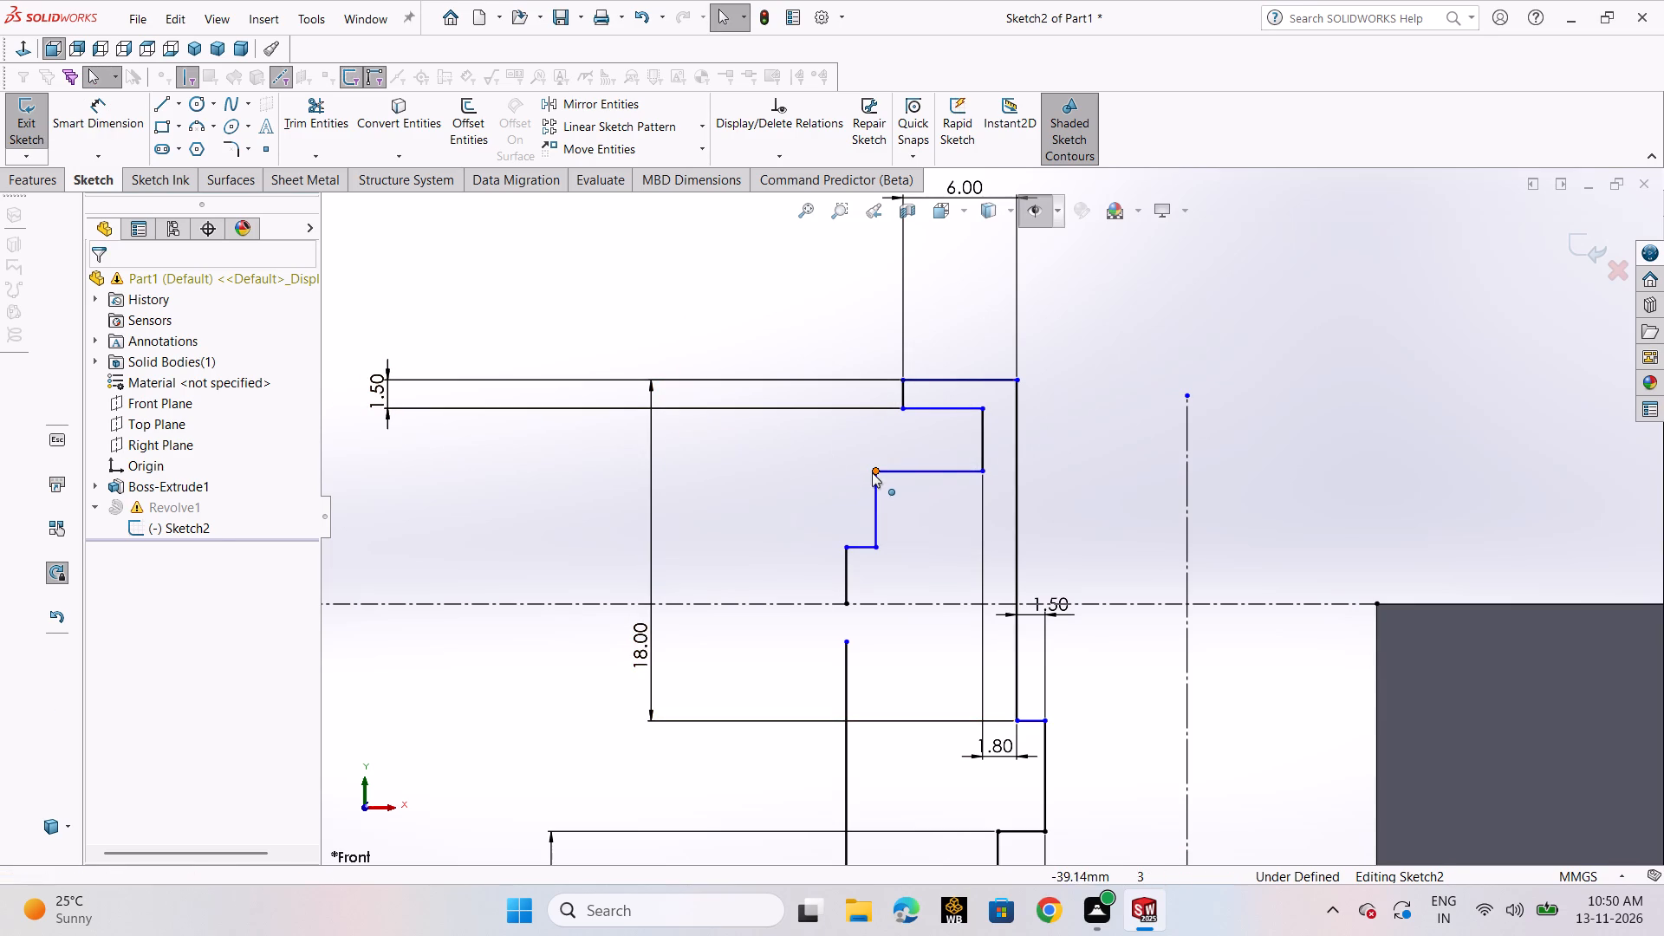
Move the groove's lower outer corner inward to line up vertically with the top lip's outer edge.
left_click_drag(872, 472, 904, 469)
left_click(773, 322)
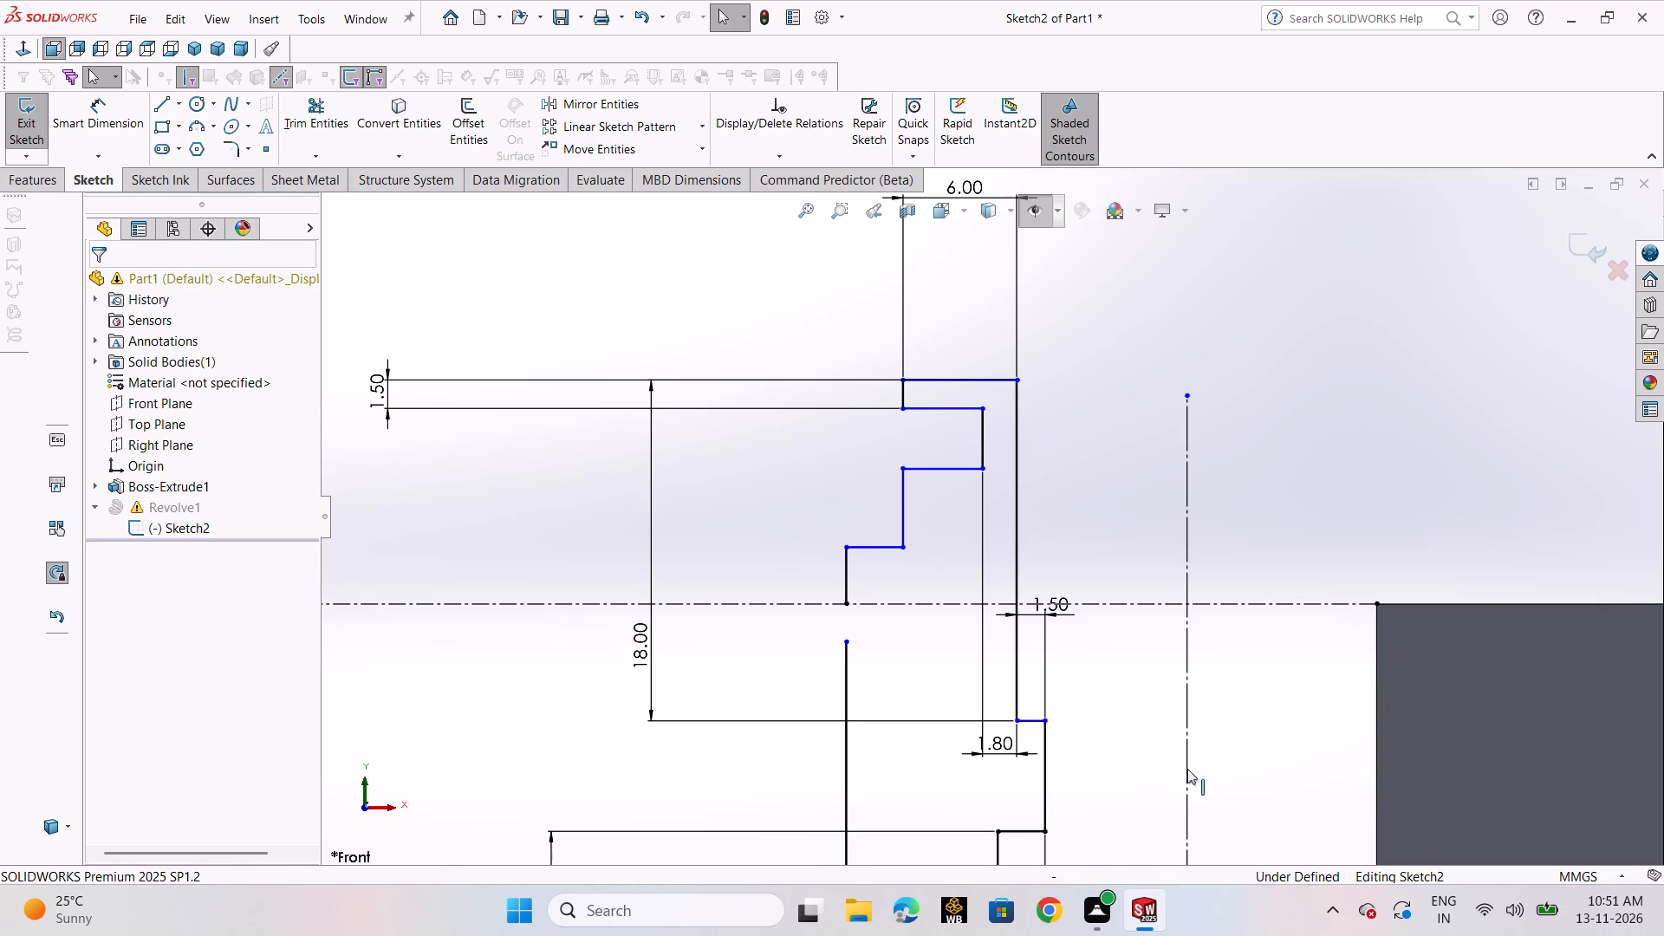
Extend the outer wall line upward to meet the stepped chain at the construction line, closing the profile.
left_click_drag(848, 642, 848, 608)
left_click(1111, 441)
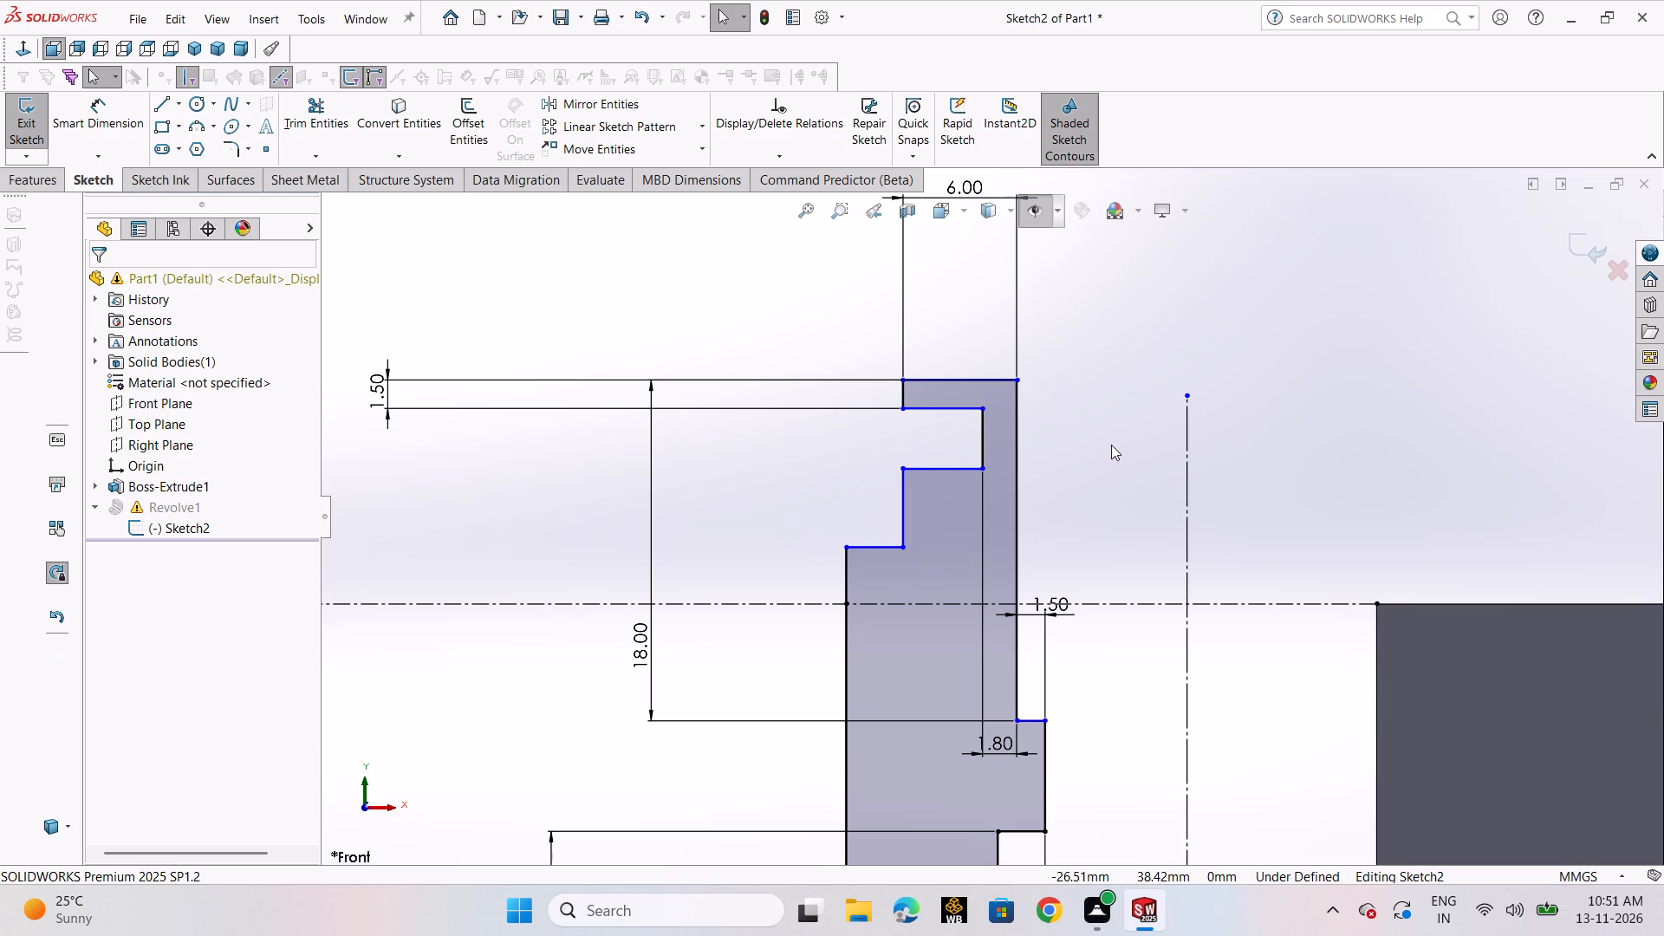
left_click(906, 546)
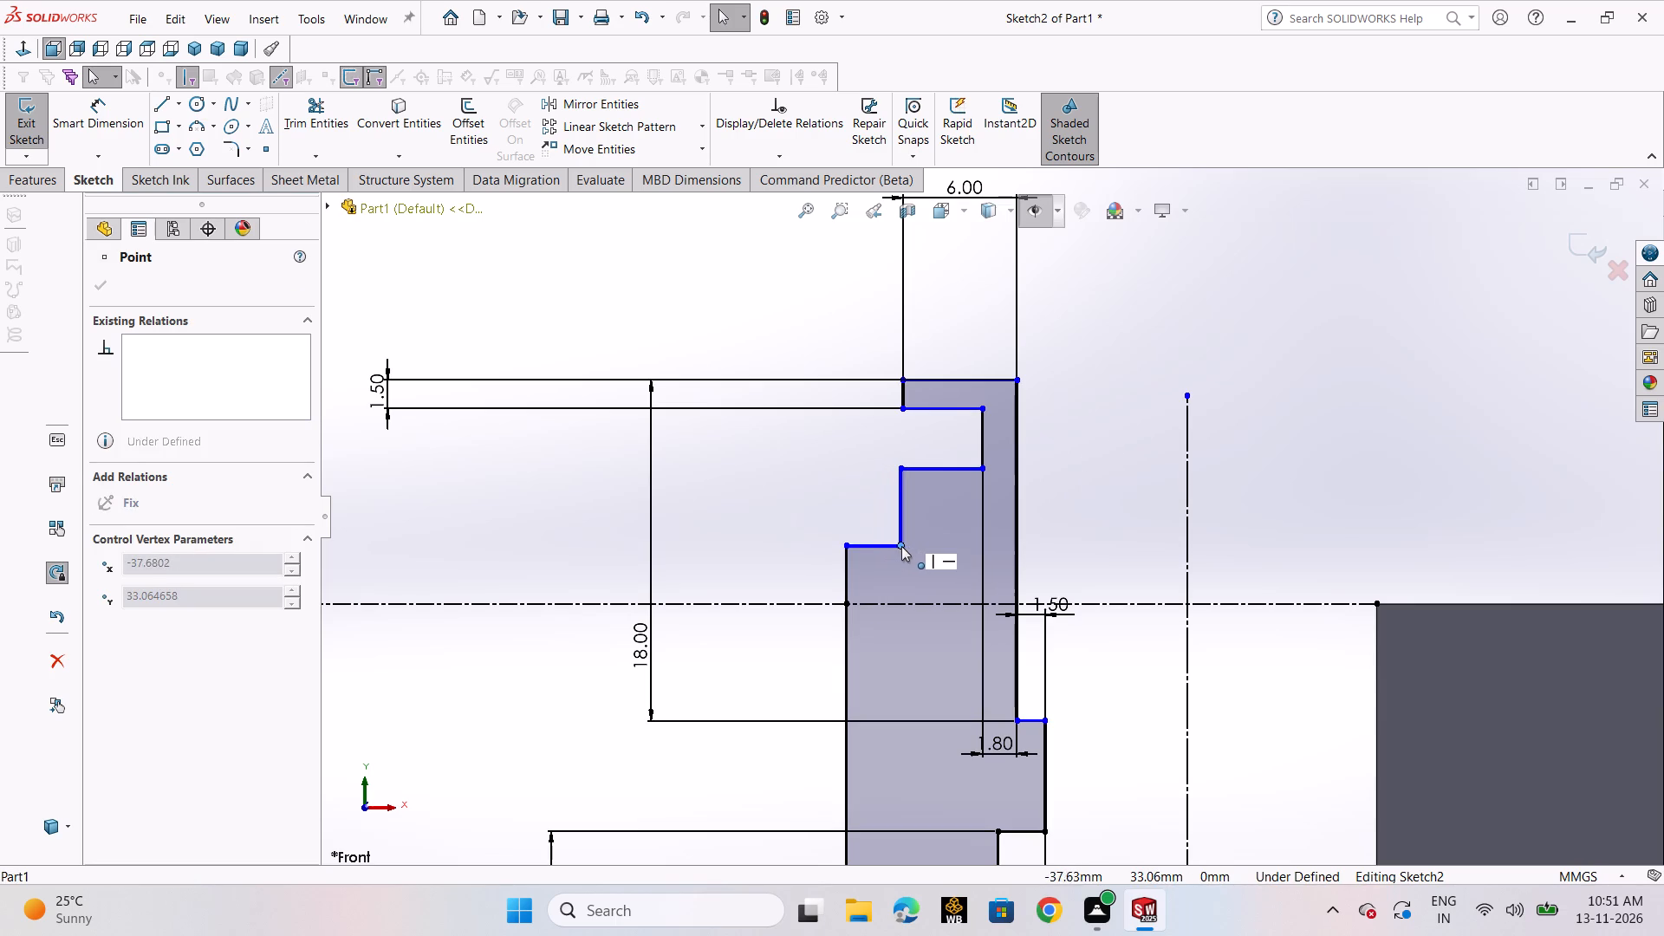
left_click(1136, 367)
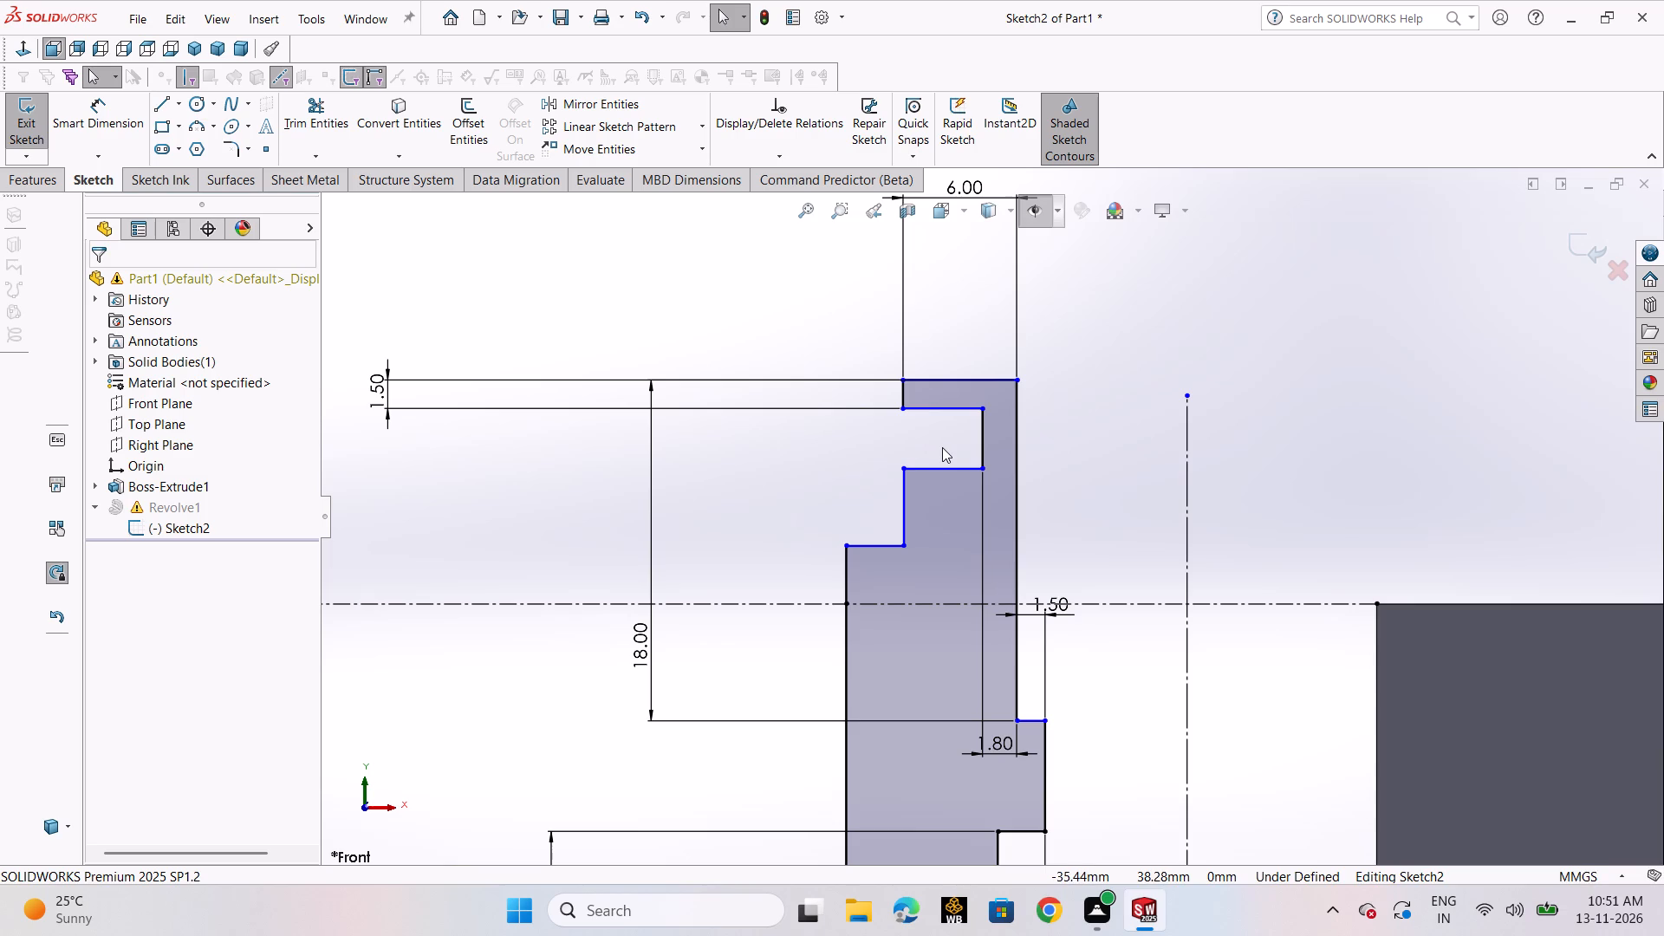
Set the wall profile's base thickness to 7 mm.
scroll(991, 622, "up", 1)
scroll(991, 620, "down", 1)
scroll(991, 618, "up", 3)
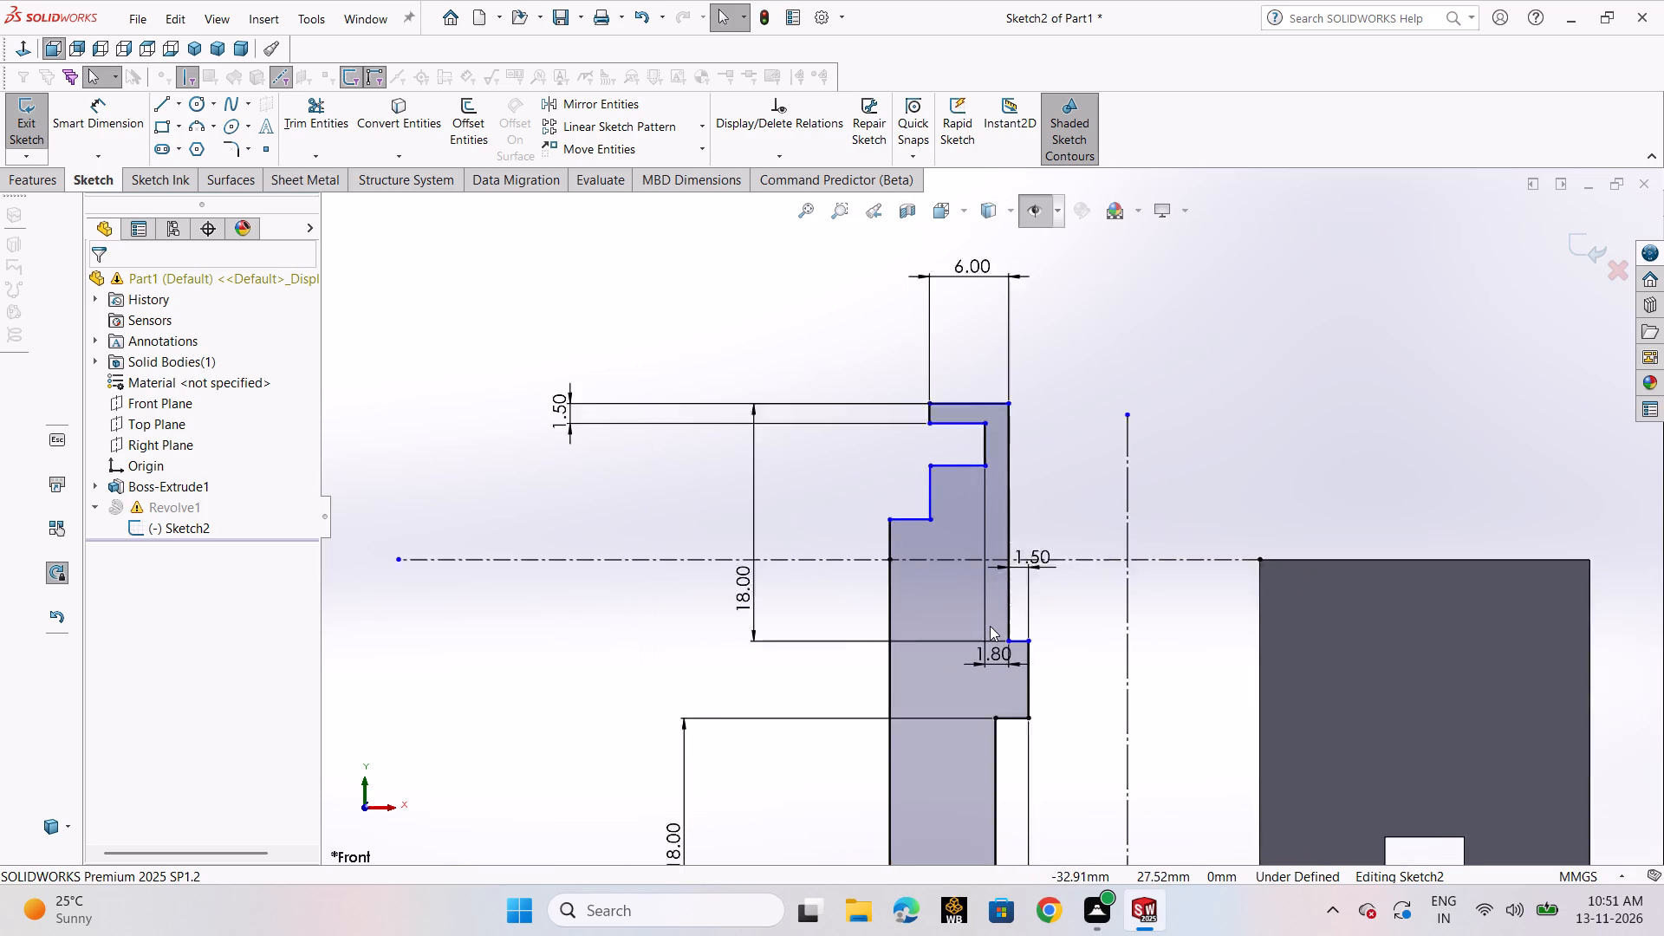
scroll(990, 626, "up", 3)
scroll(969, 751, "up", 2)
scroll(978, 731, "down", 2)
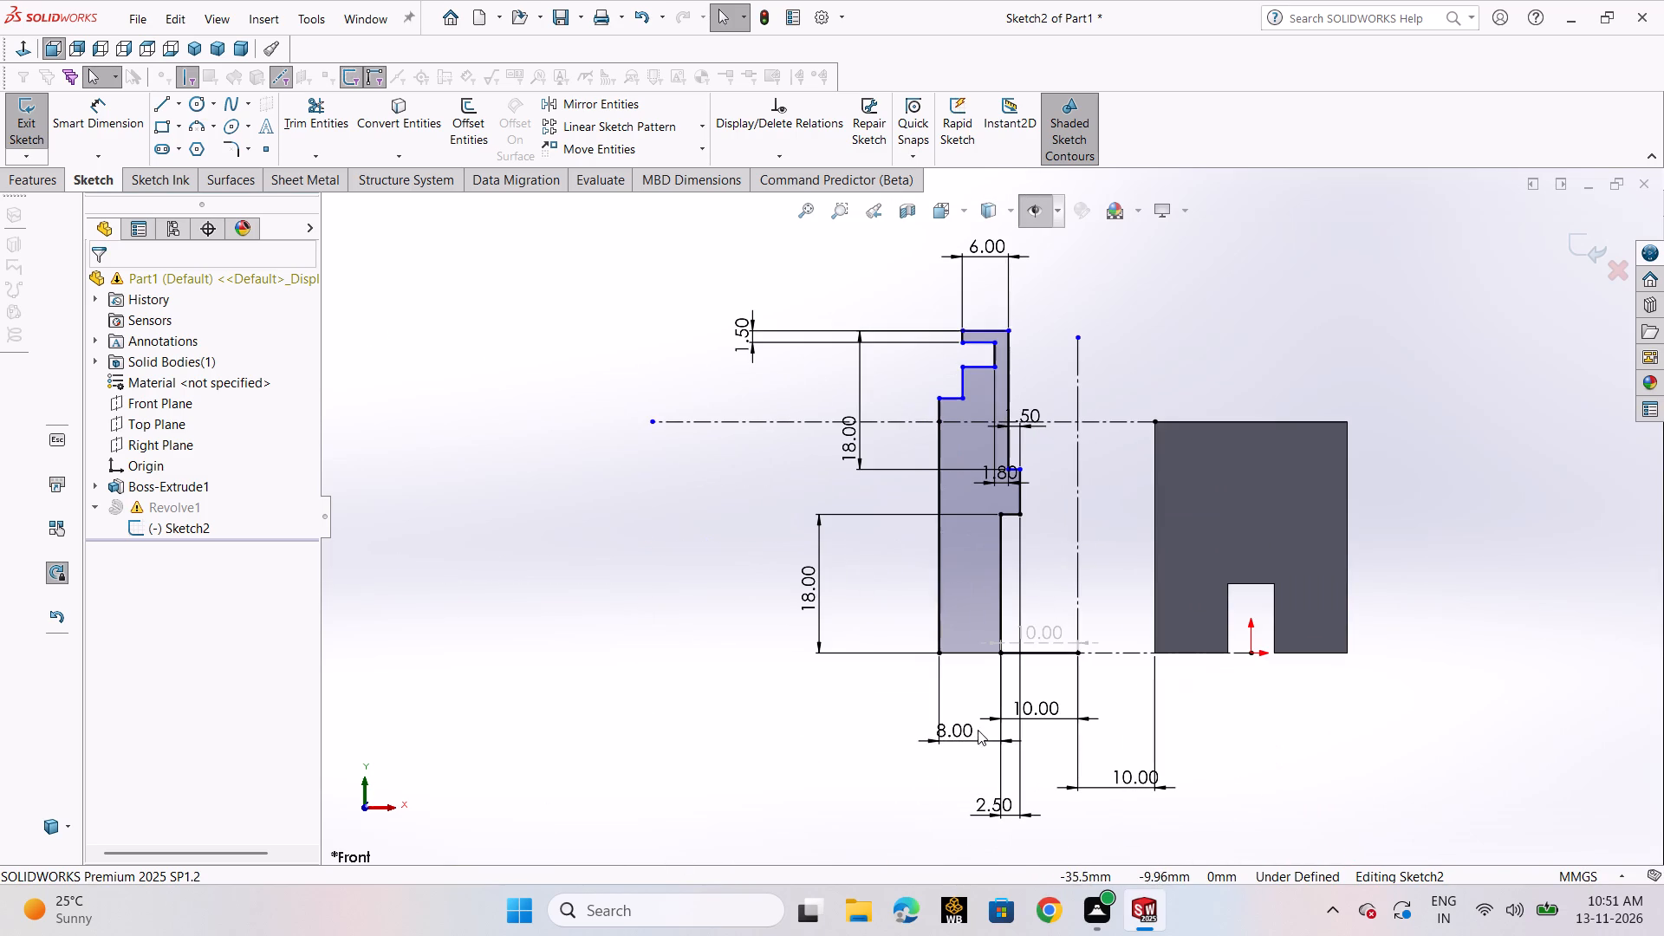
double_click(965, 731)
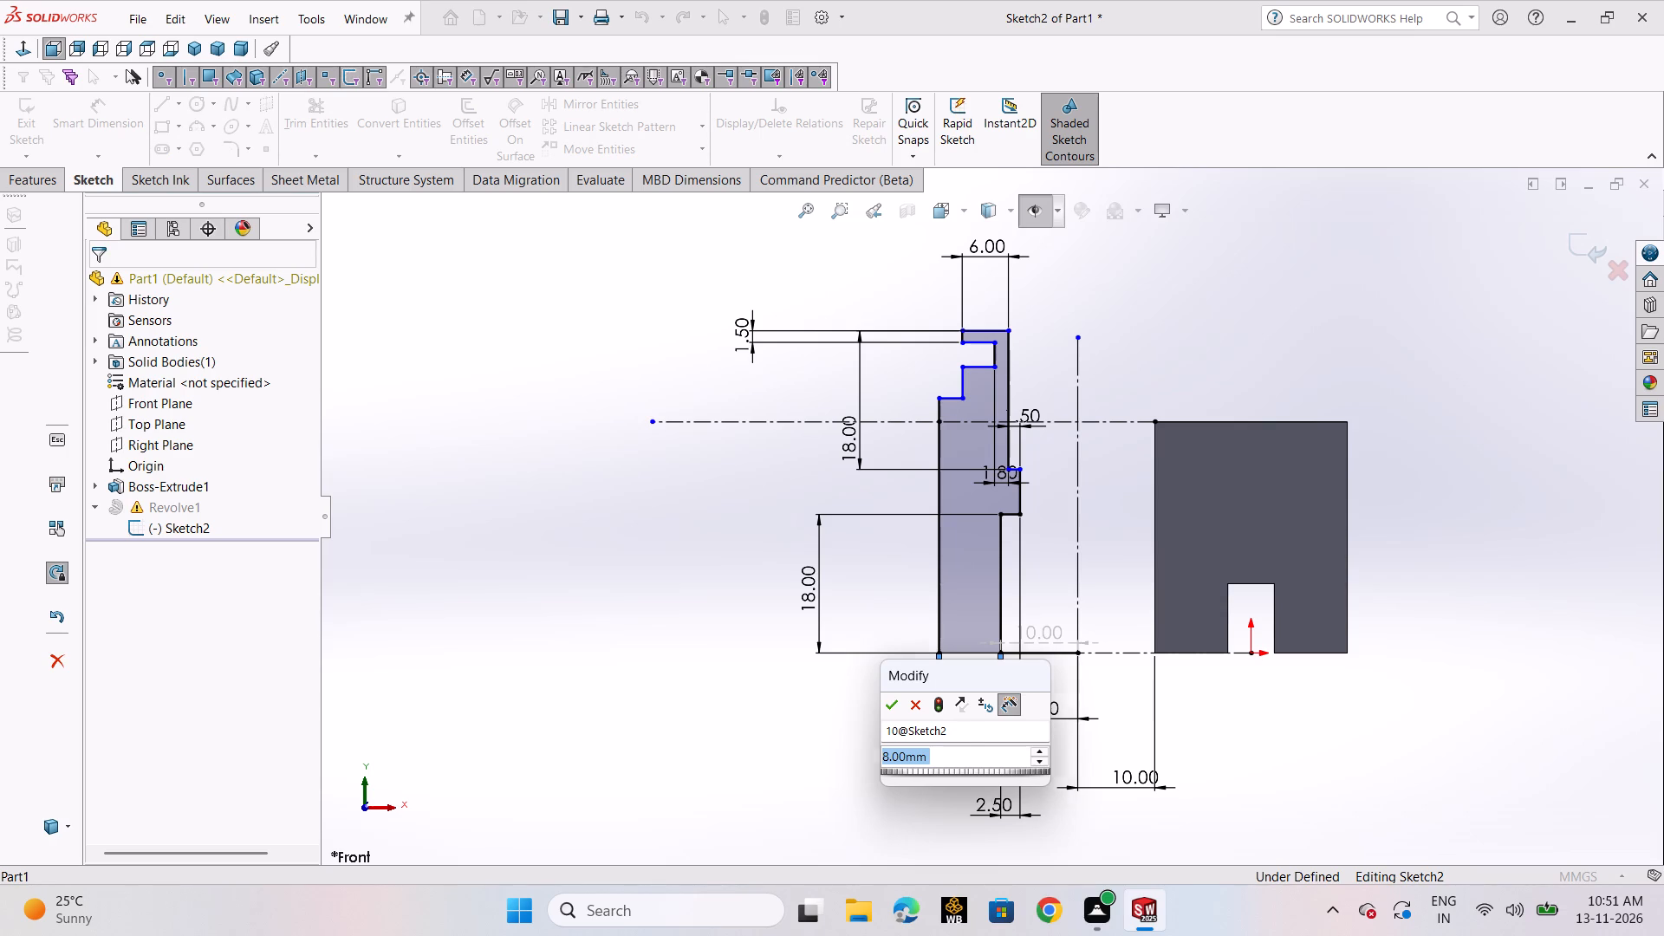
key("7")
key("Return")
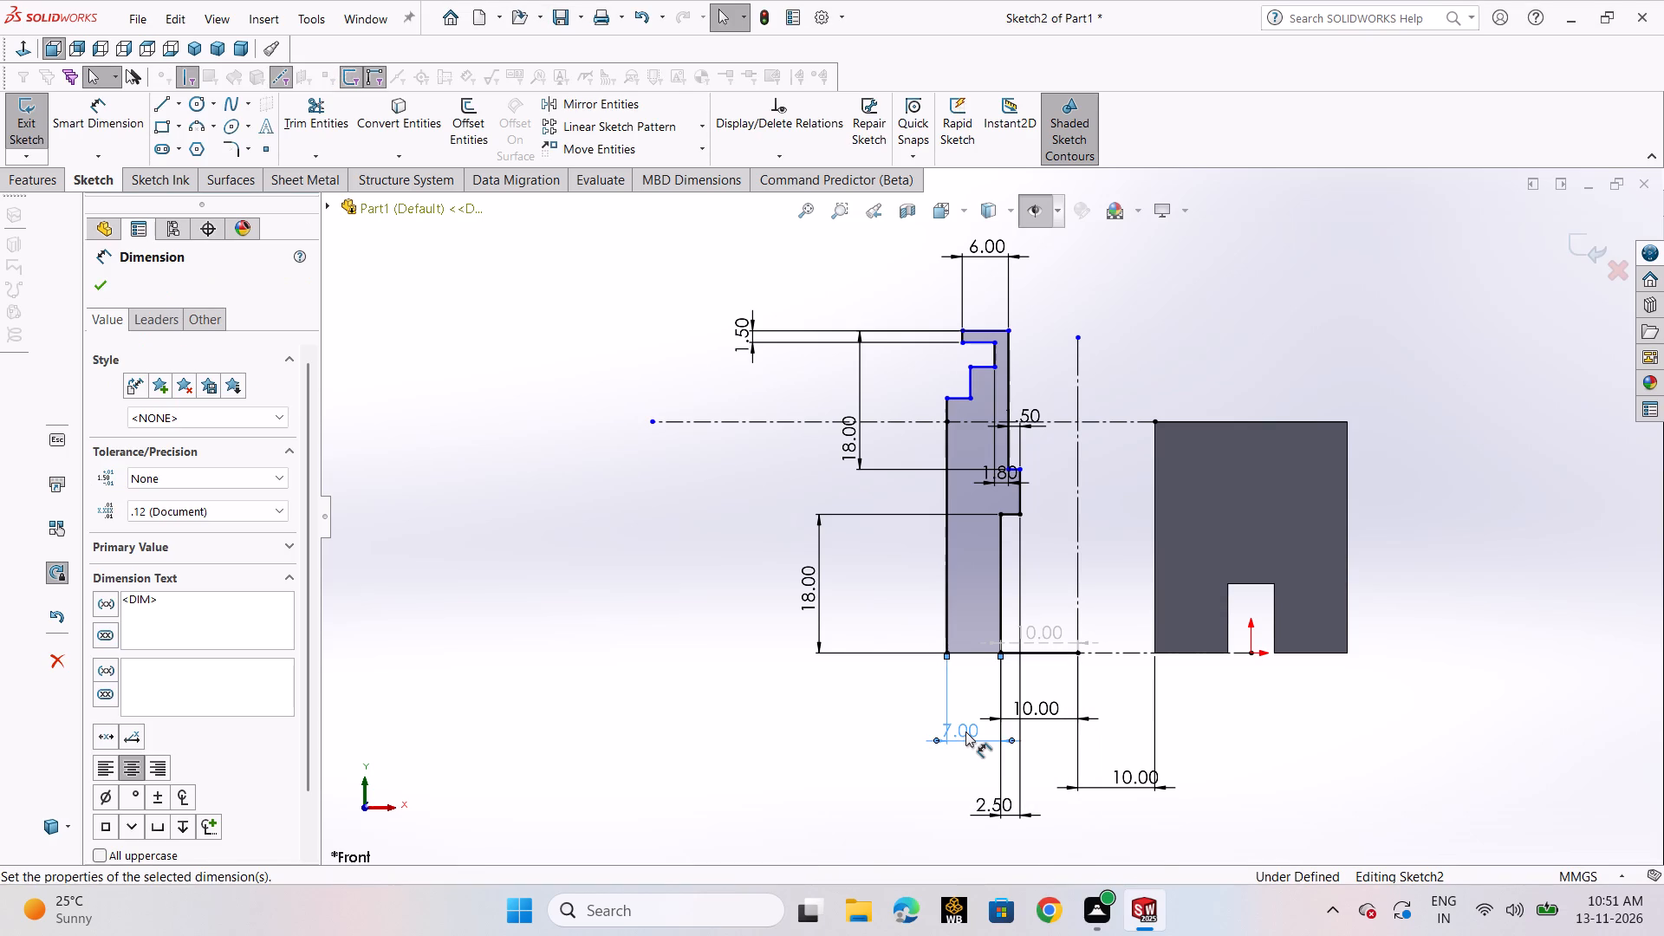
Set the top lip's overall width to 5 mm.
double_click(994, 253)
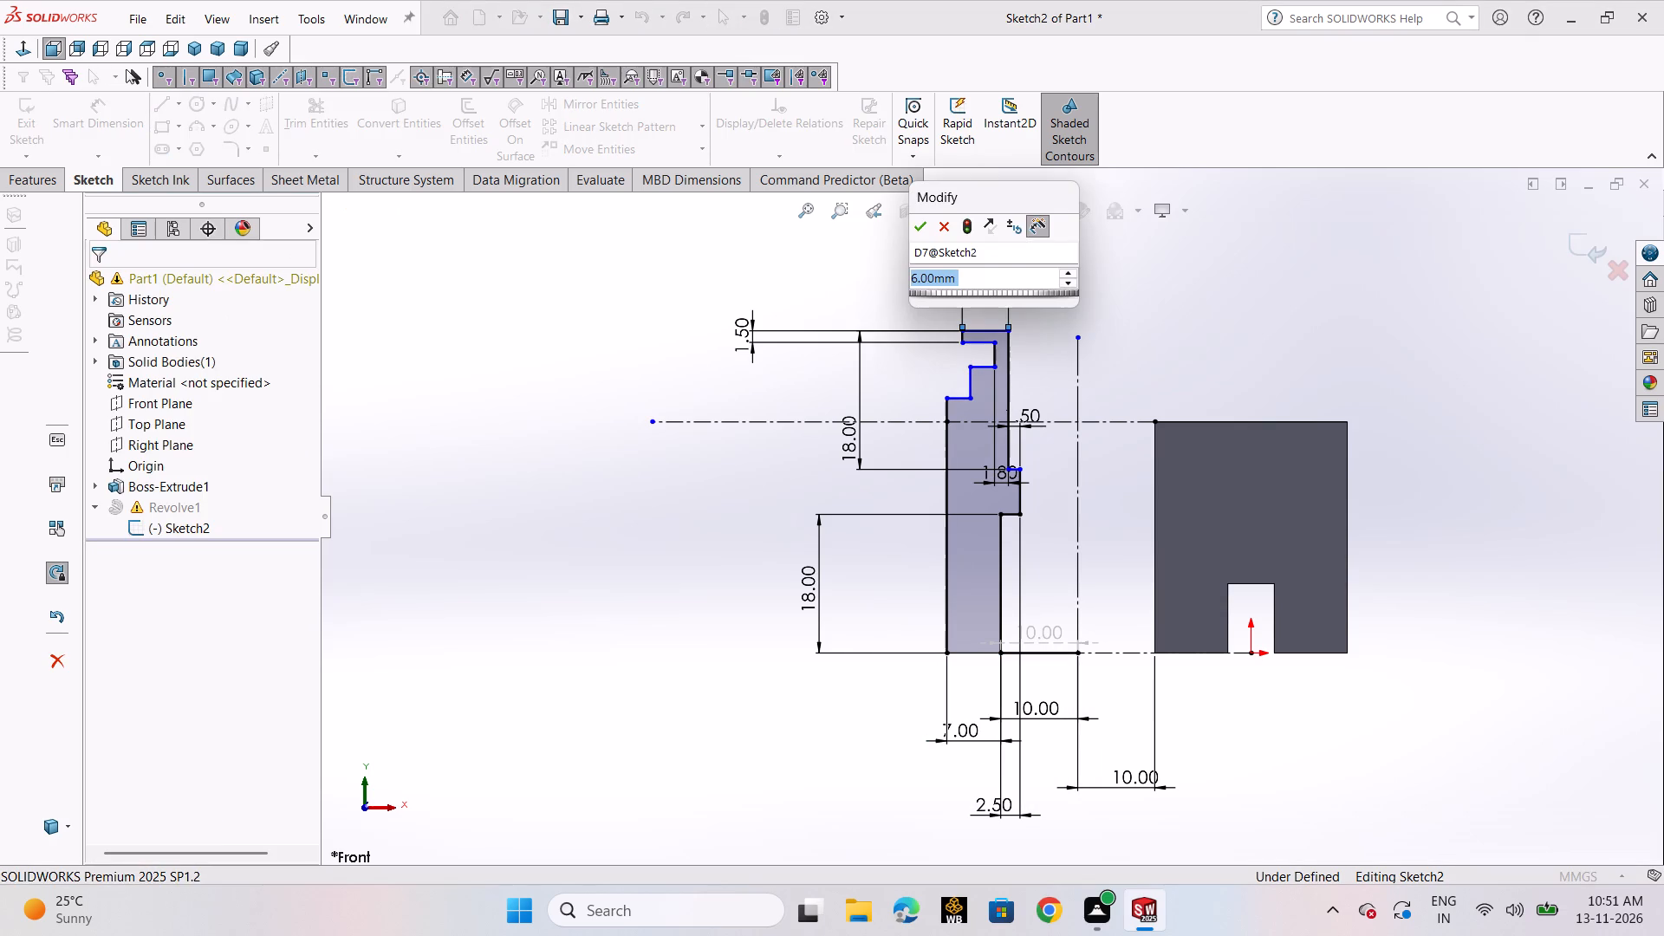
key("5")
key("Return")
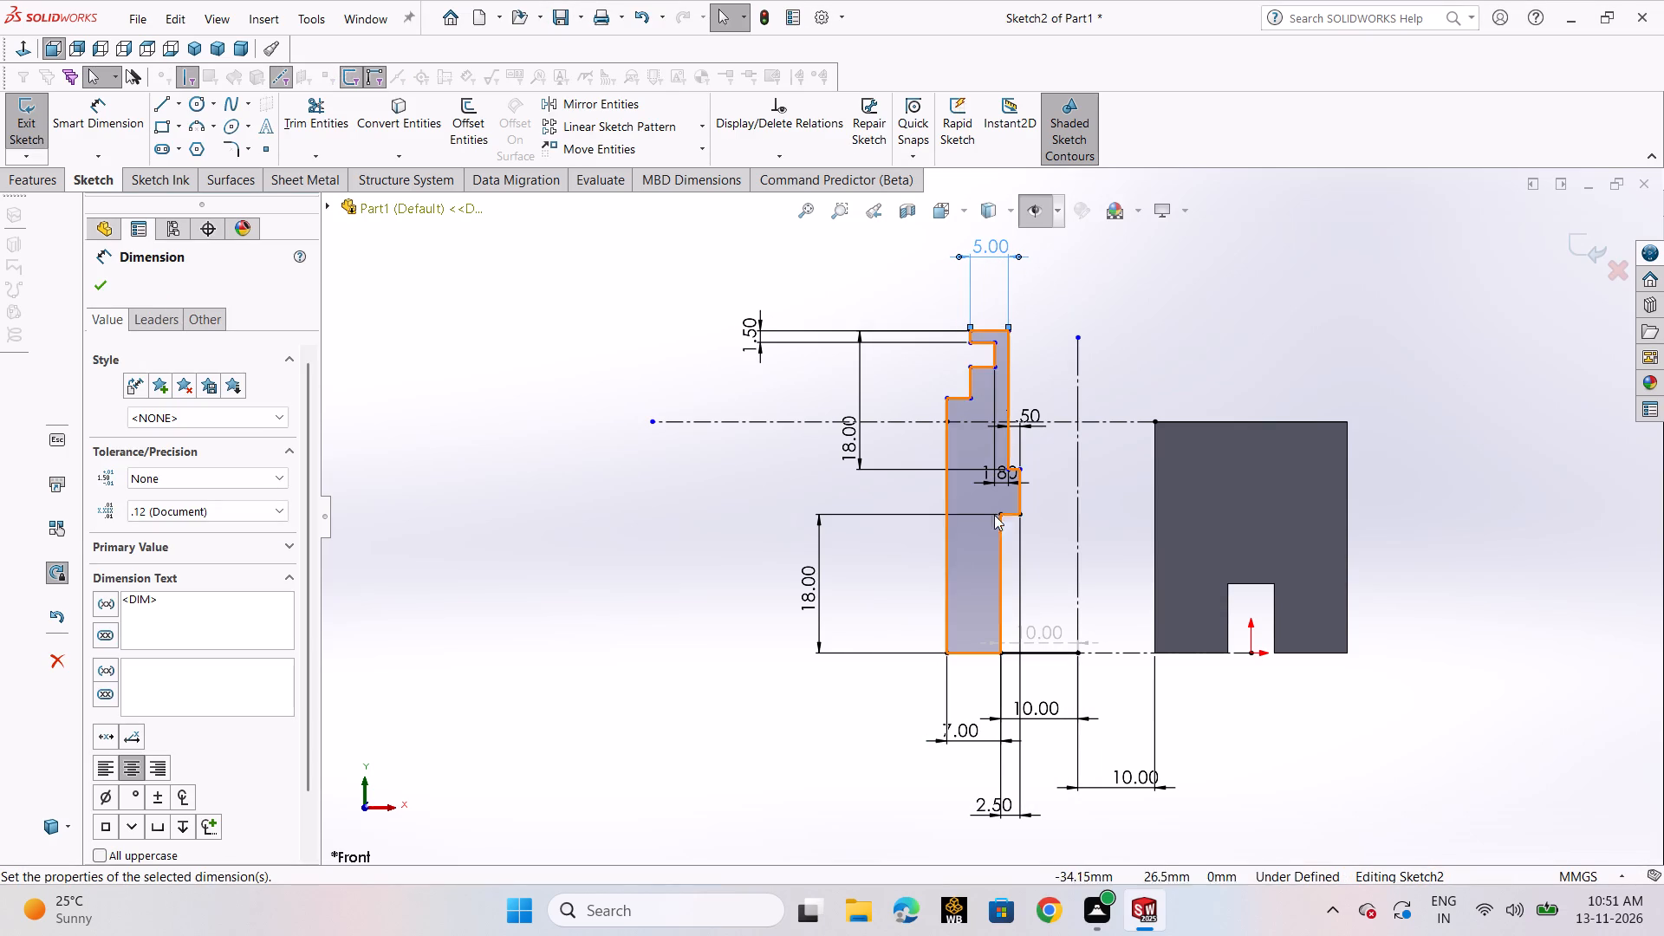
Set the wall profile's base thickness to 6 mm.
double_click(965, 738)
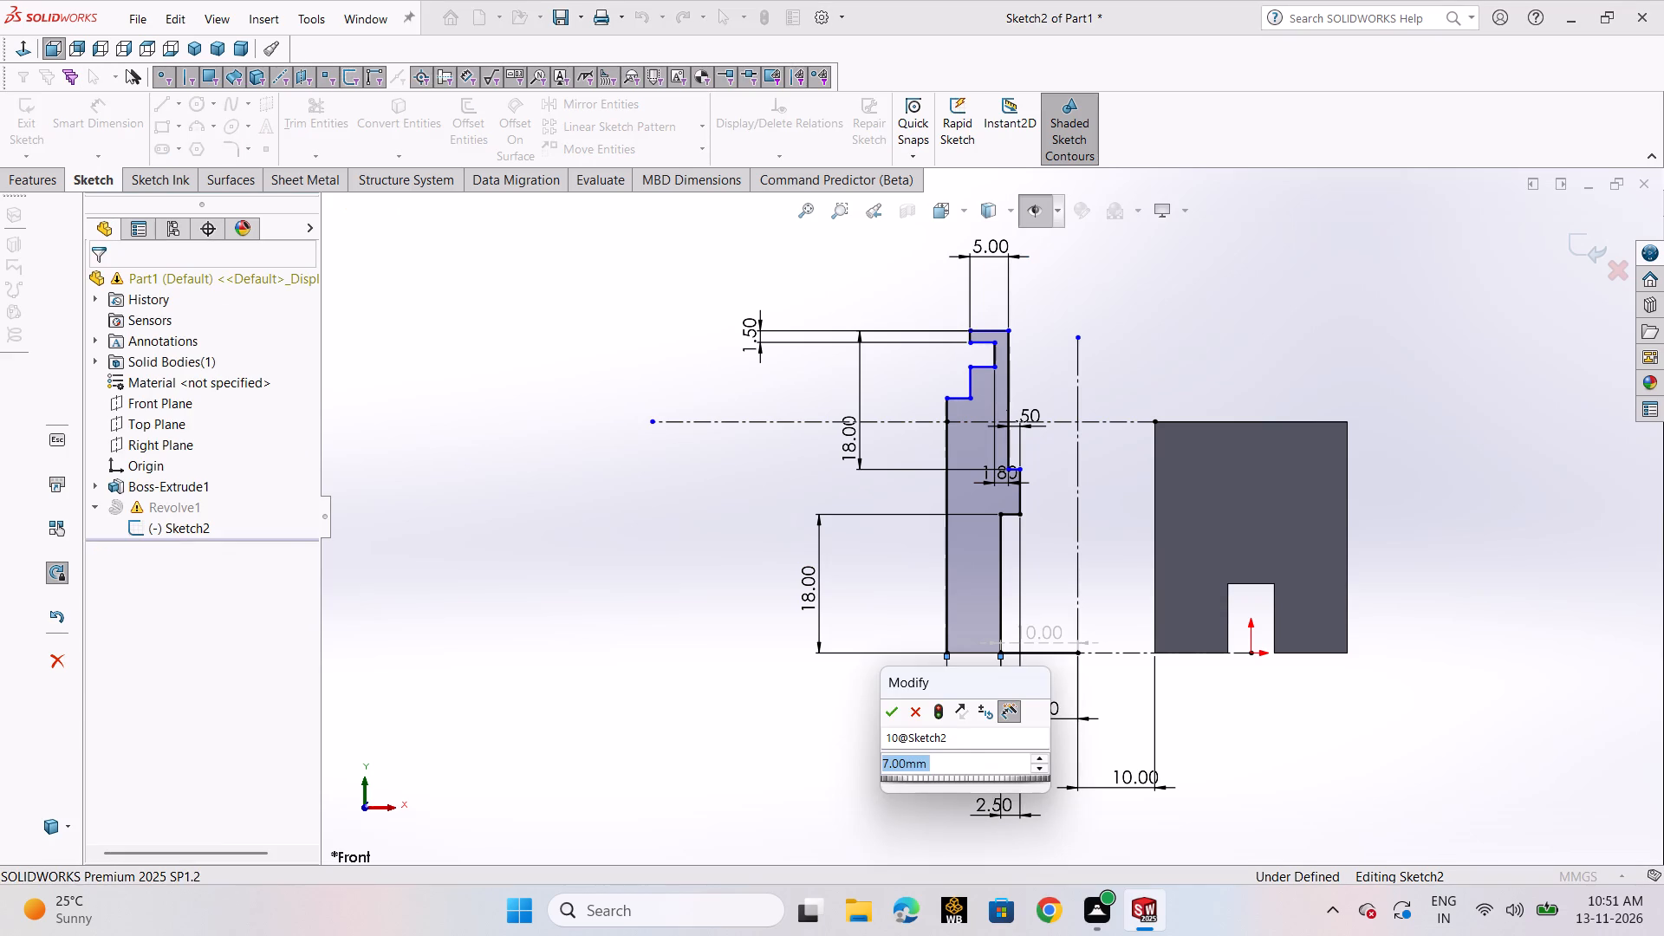
key("6")
key("Return")
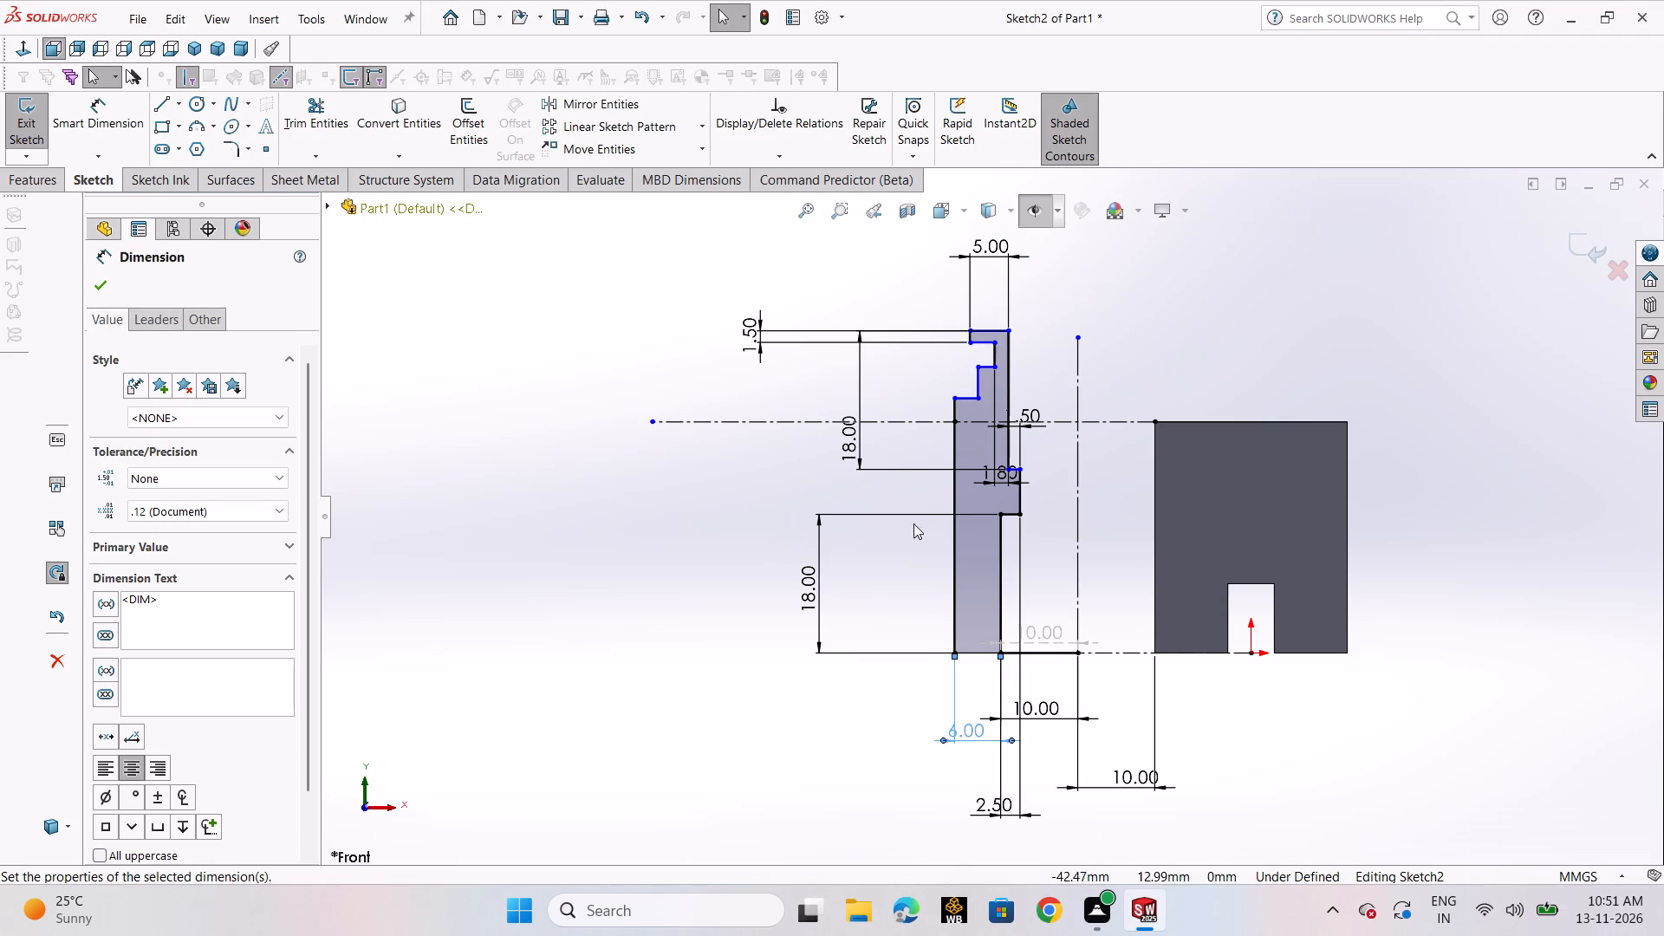
Add a collinear relation between the top lip's short outer edge and the vertical step edge below the groove.
scroll(952, 384, "down", 5)
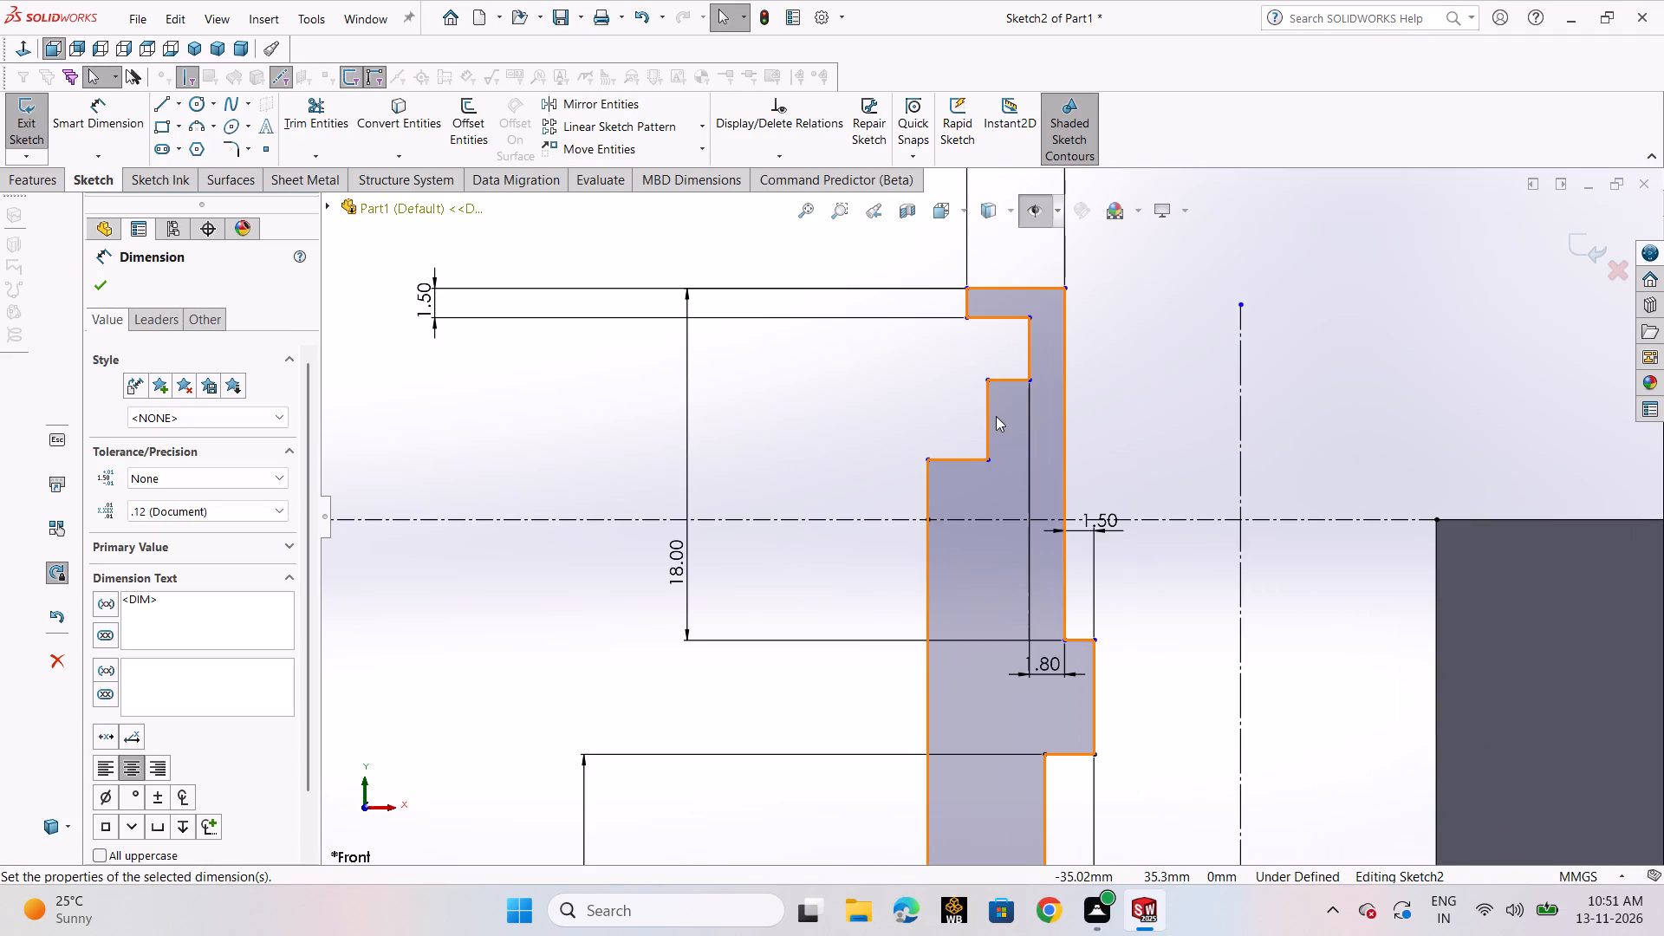
scroll(989, 387, "down", 4)
key("Escape")
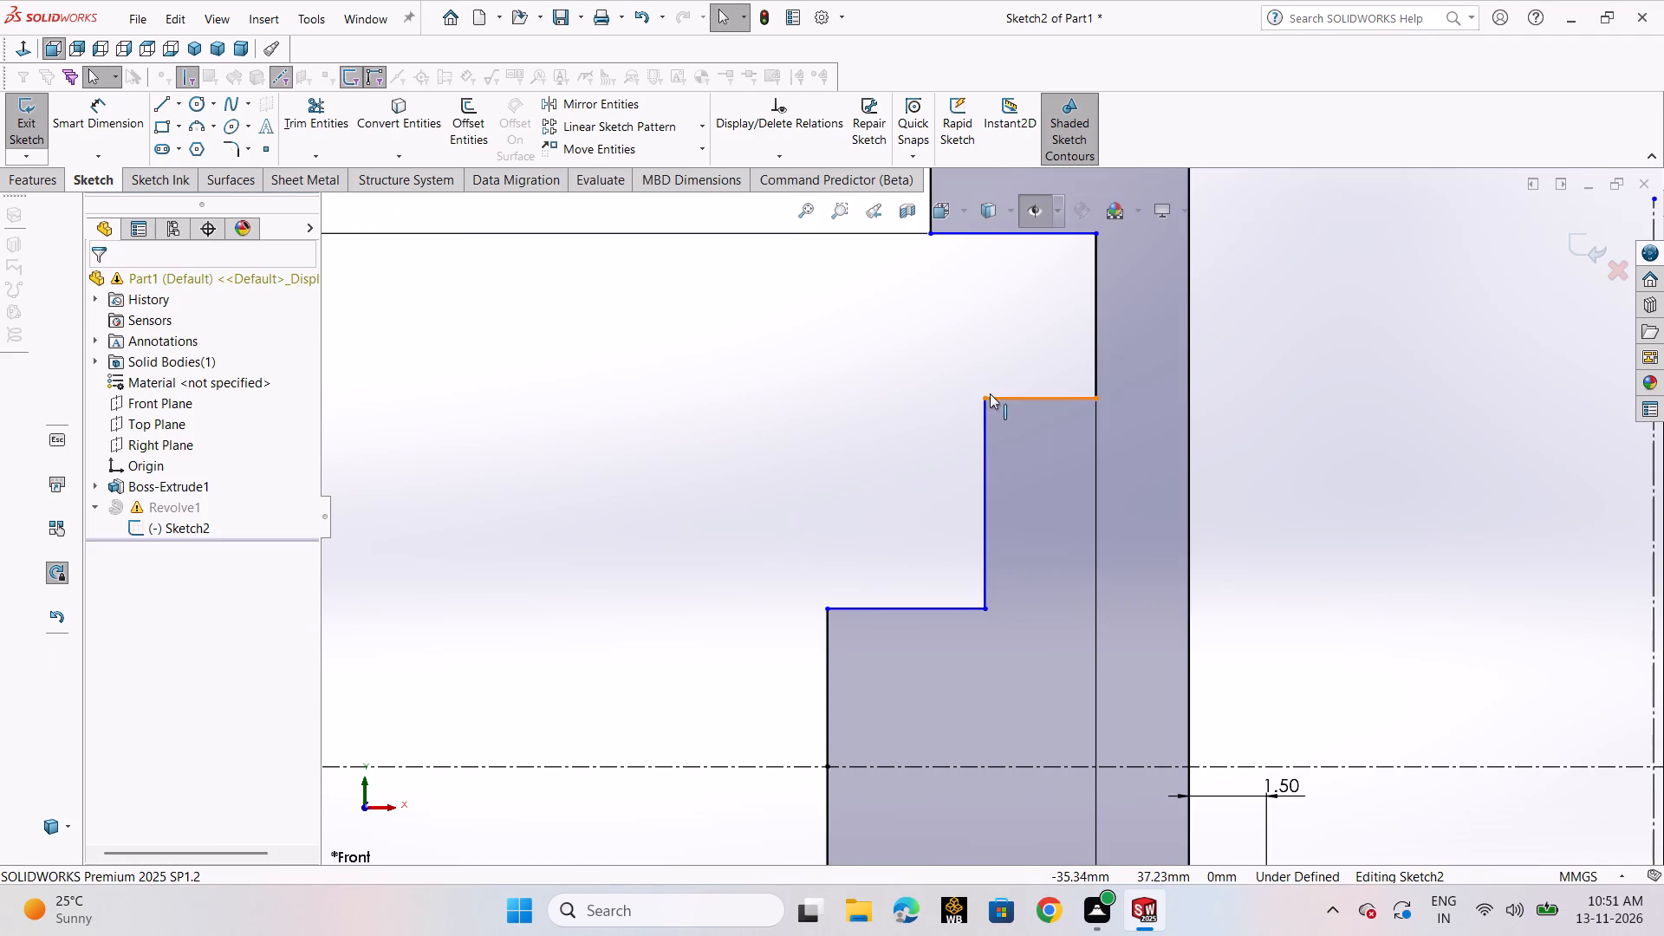
left_click(783, 157)
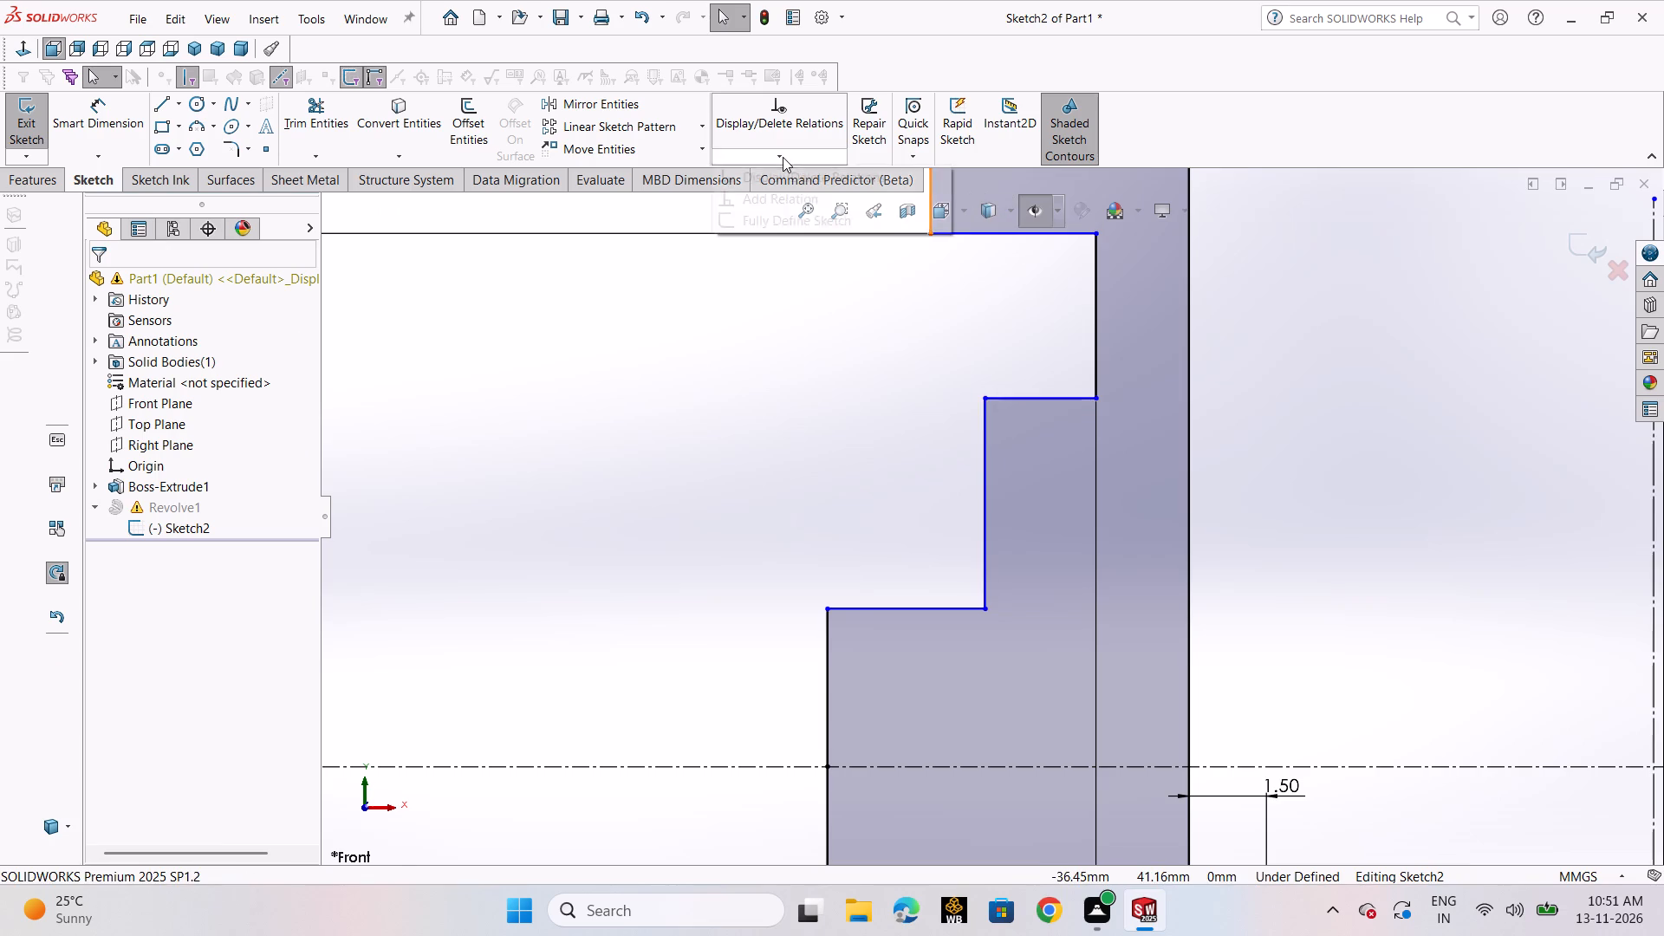
left_click(796, 193)
scroll(947, 248, "up", 1)
scroll(947, 248, "down", 1)
scroll(947, 248, "up", 1)
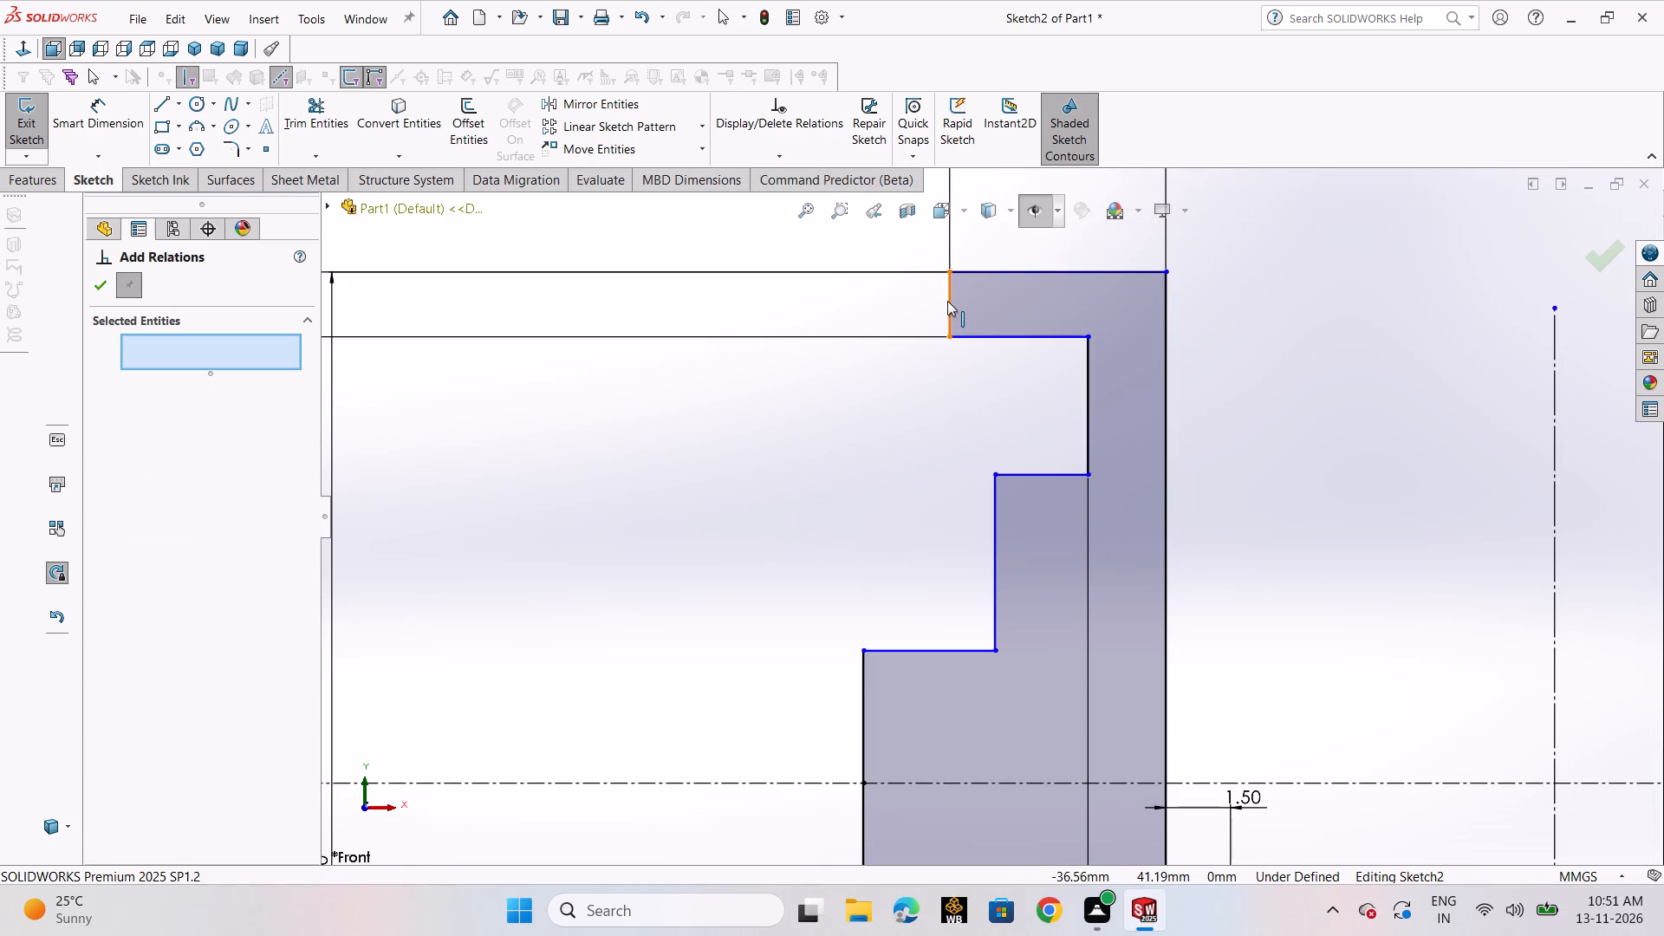
left_click(950, 306)
left_click(997, 519)
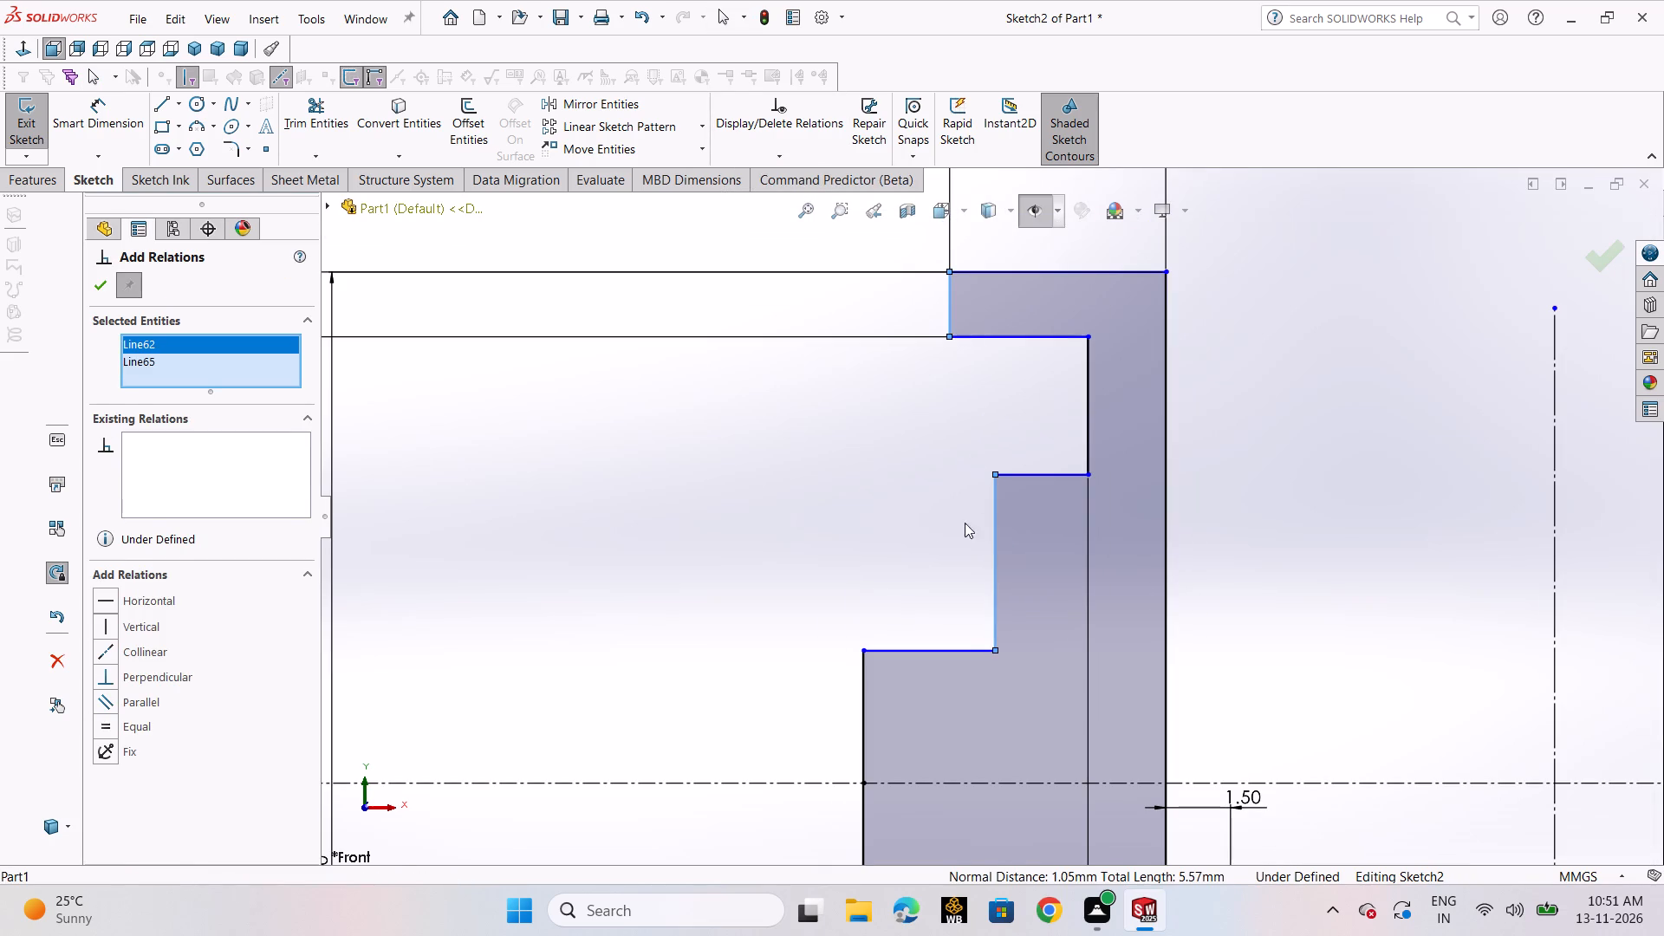
left_click(121, 660)
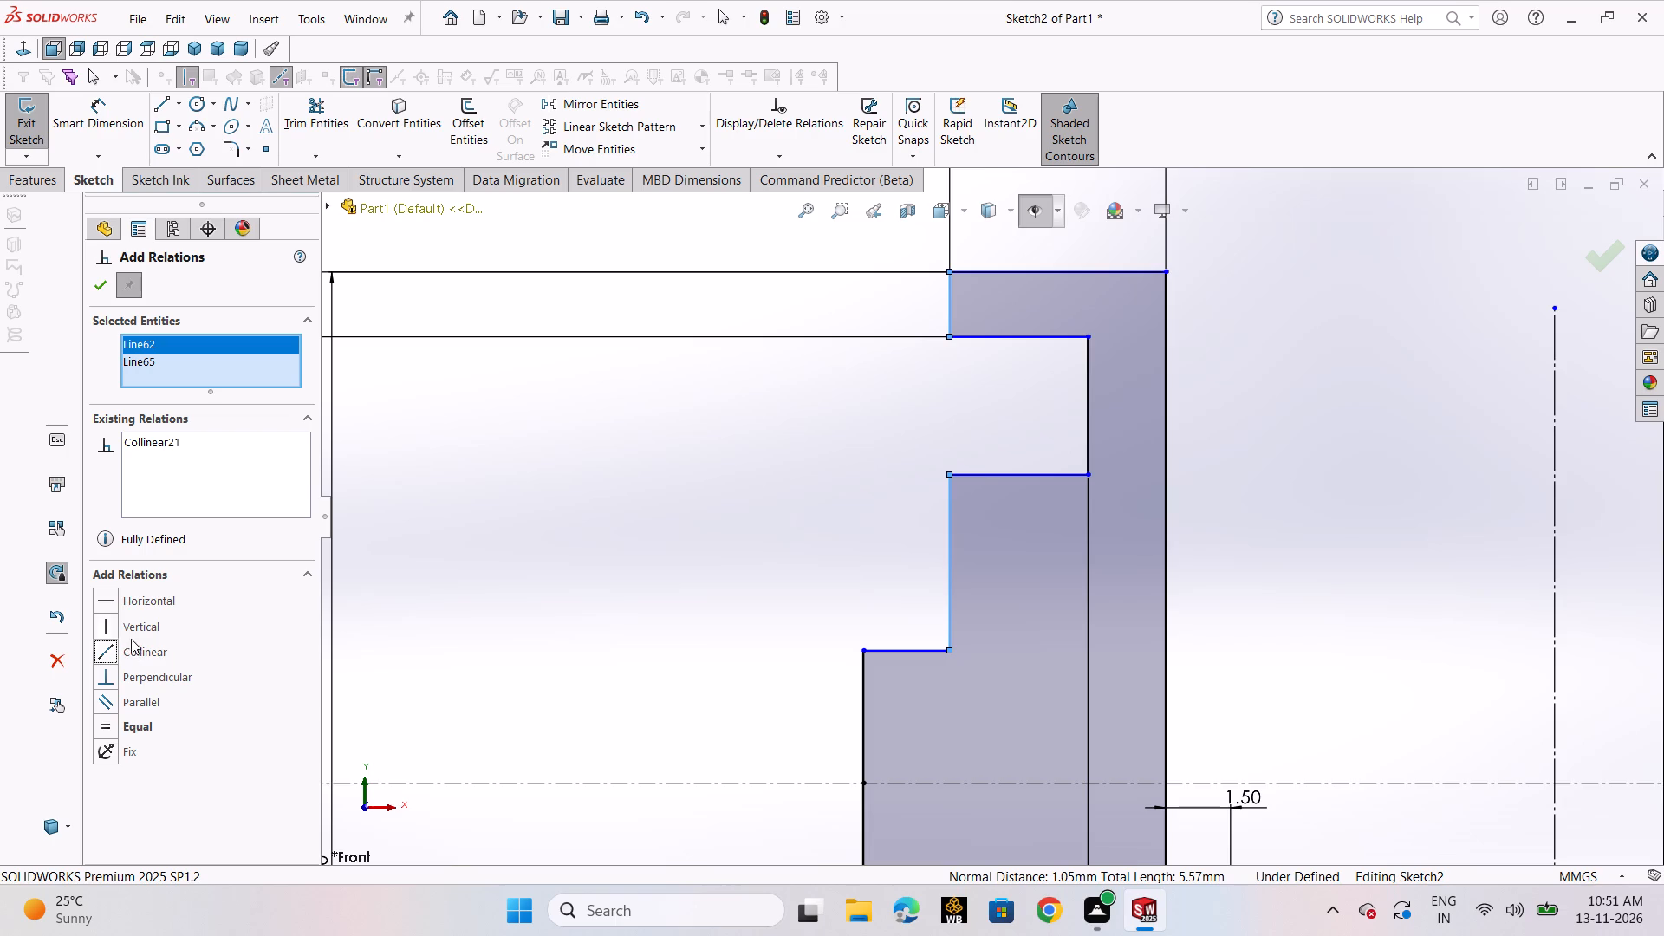
left_click(95, 281)
left_click(601, 435)
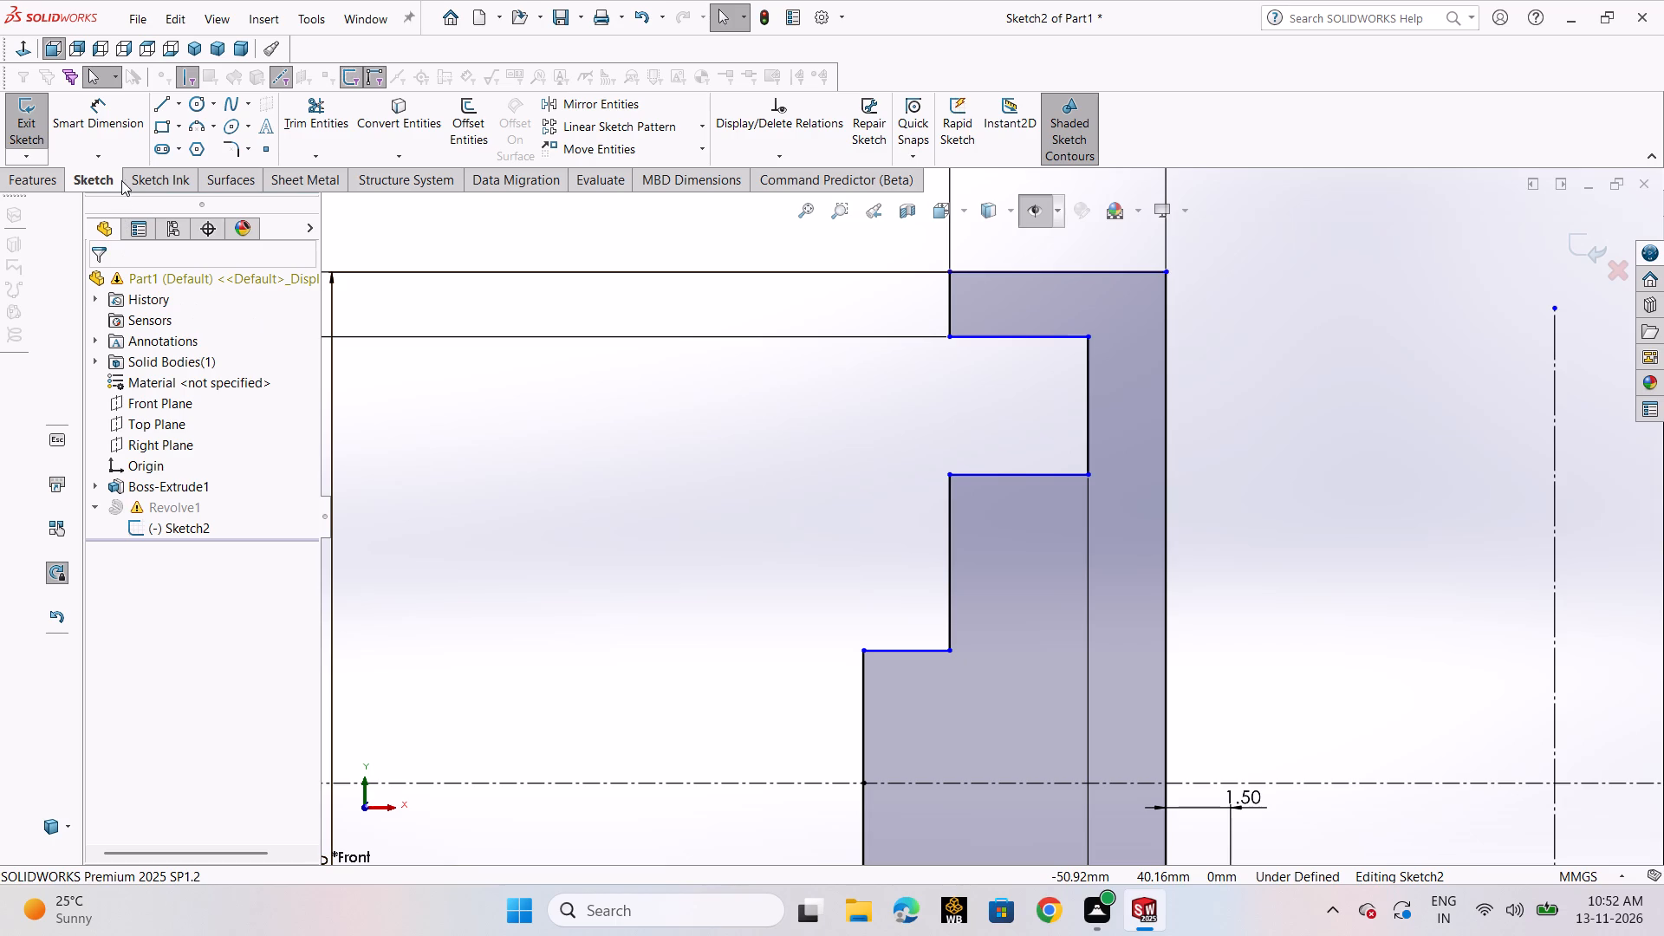
Dimension the height of the groove's inner vertical face at 3 mm.
left_click(80, 120)
left_click(1086, 424)
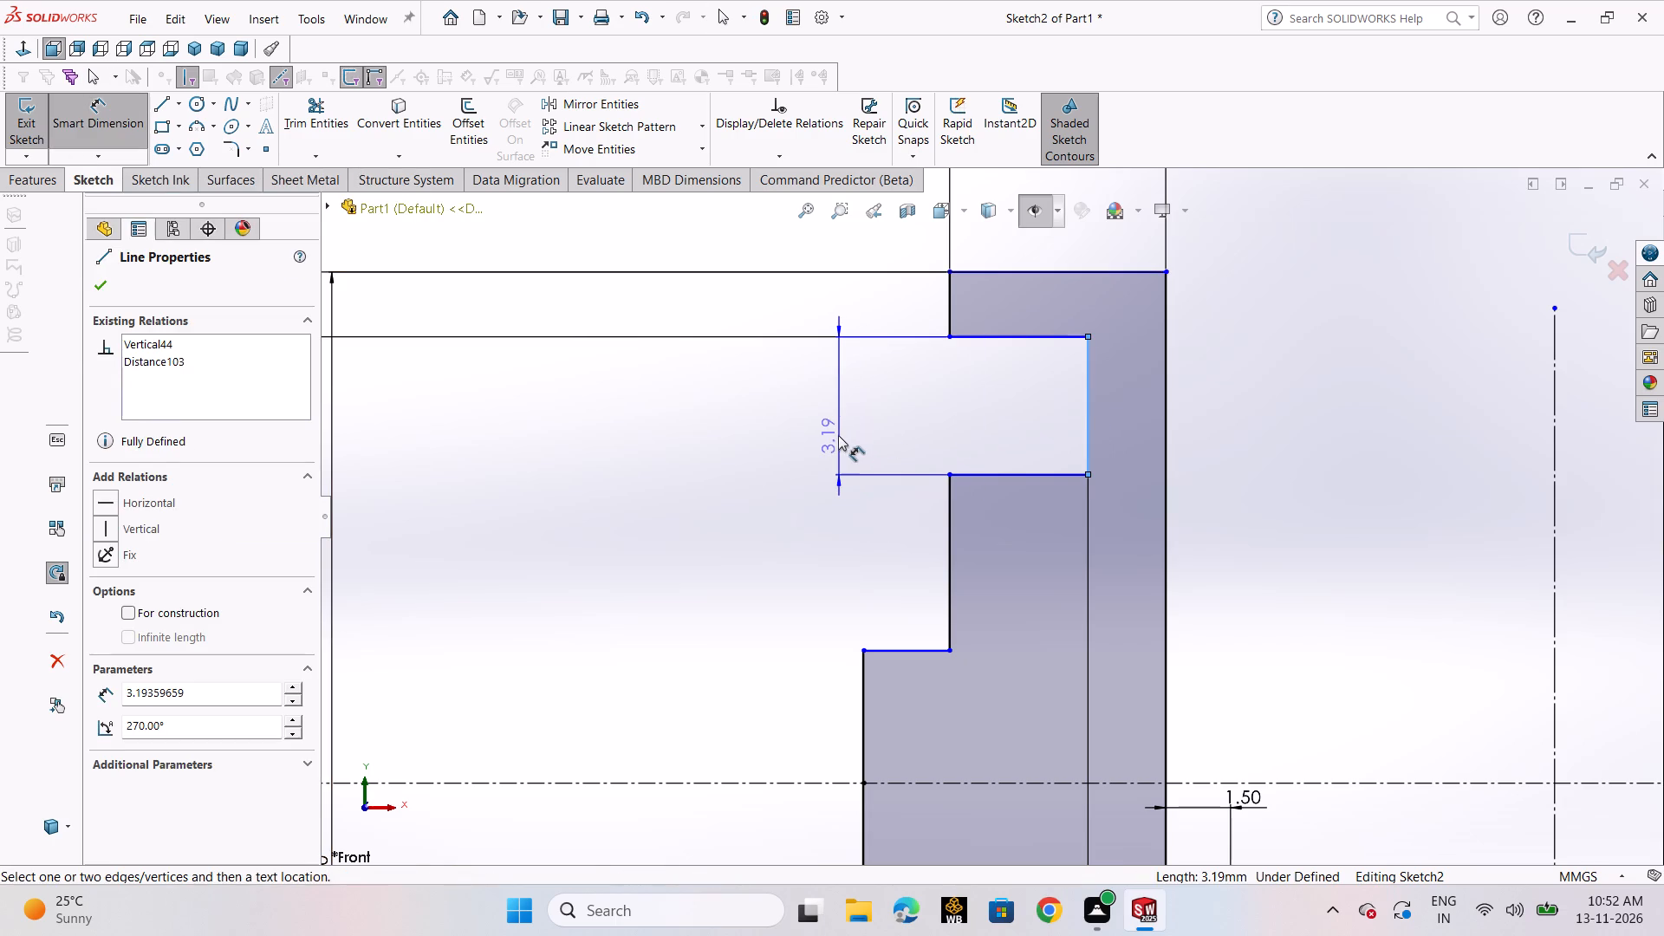
left_click(837, 435)
key("3")
key("Return")
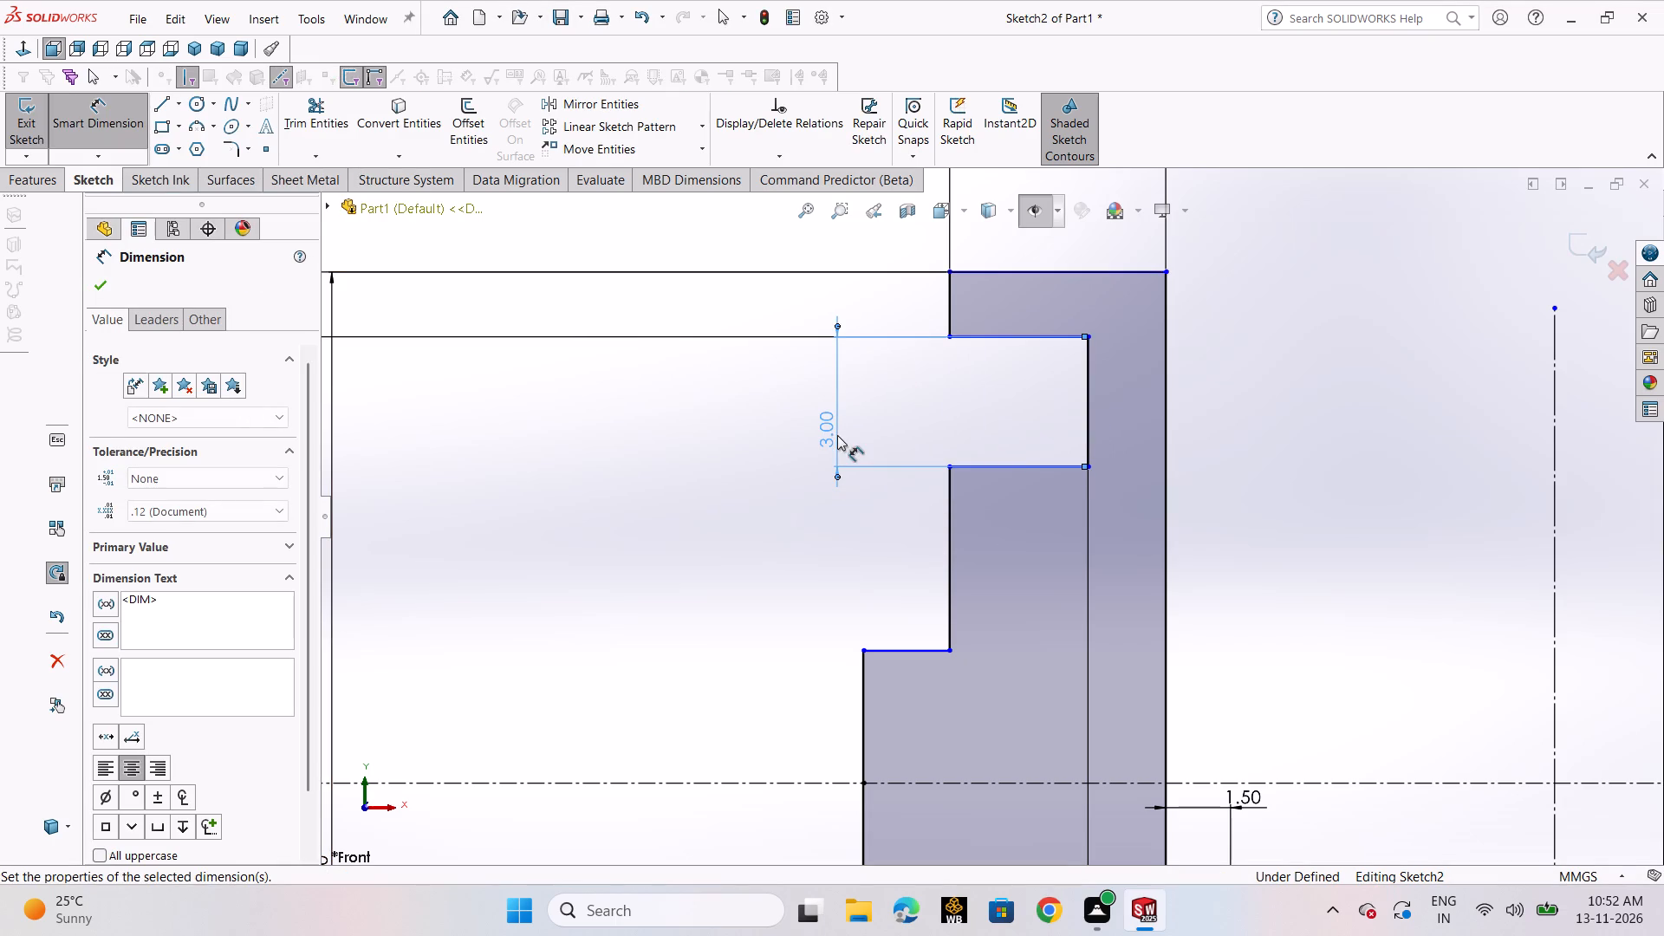
Dimension the height of the vertical step edge below the groove at 4 mm.
left_click(948, 555)
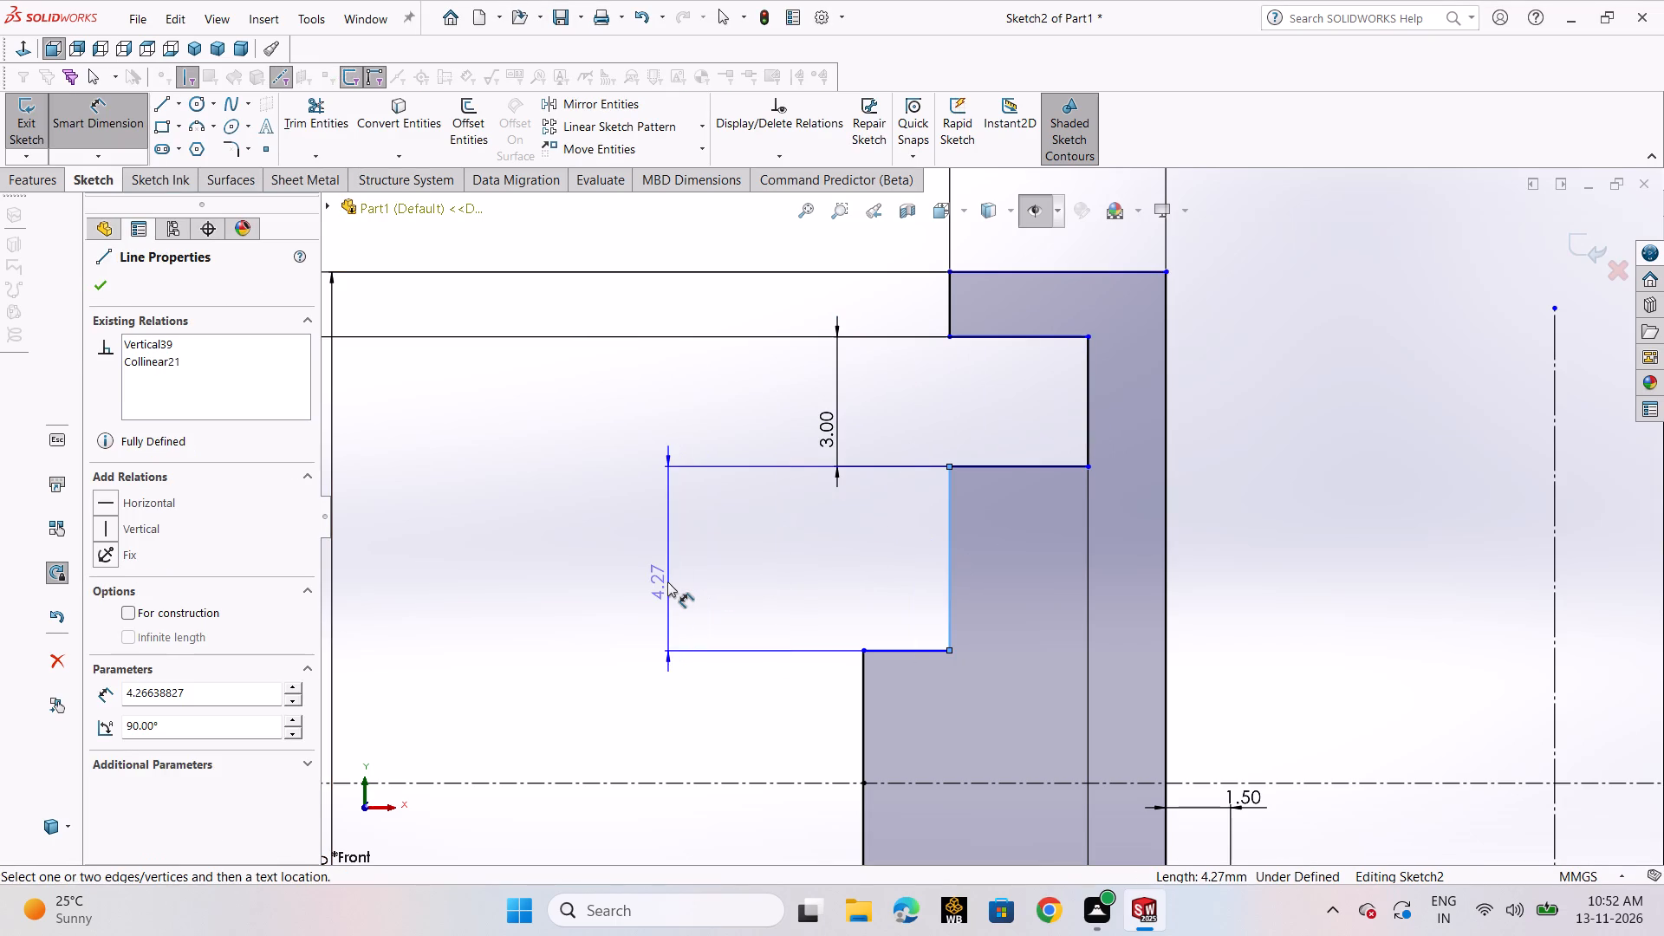
left_click(667, 582)
key("4")
key("Return")
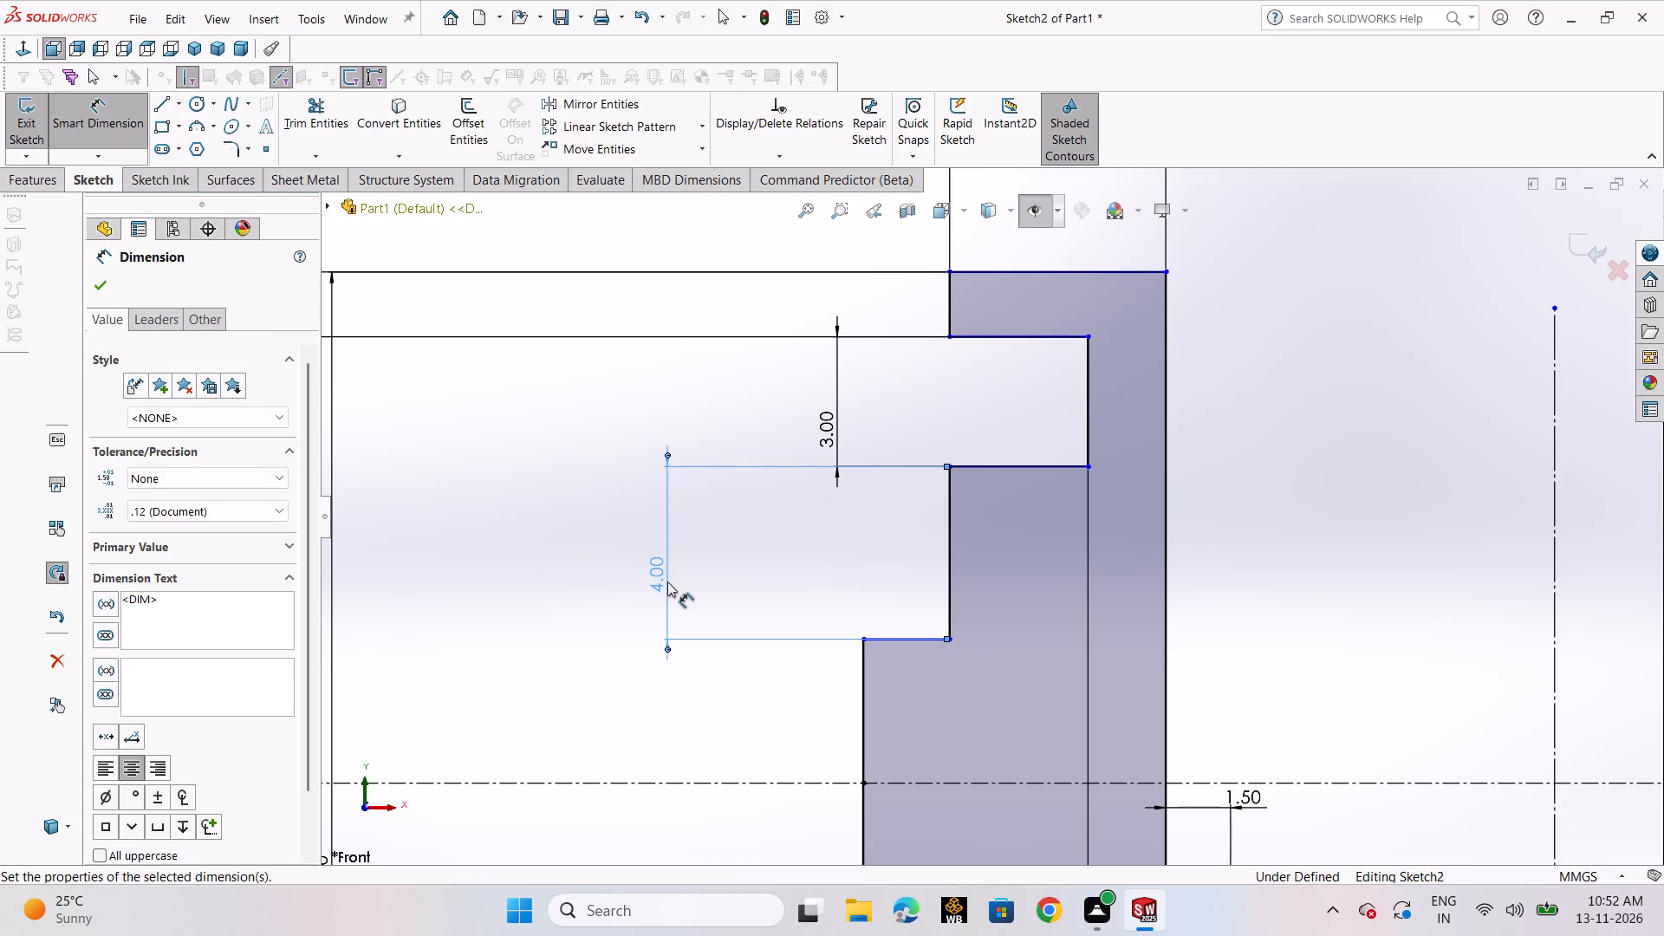
left_click(107, 285)
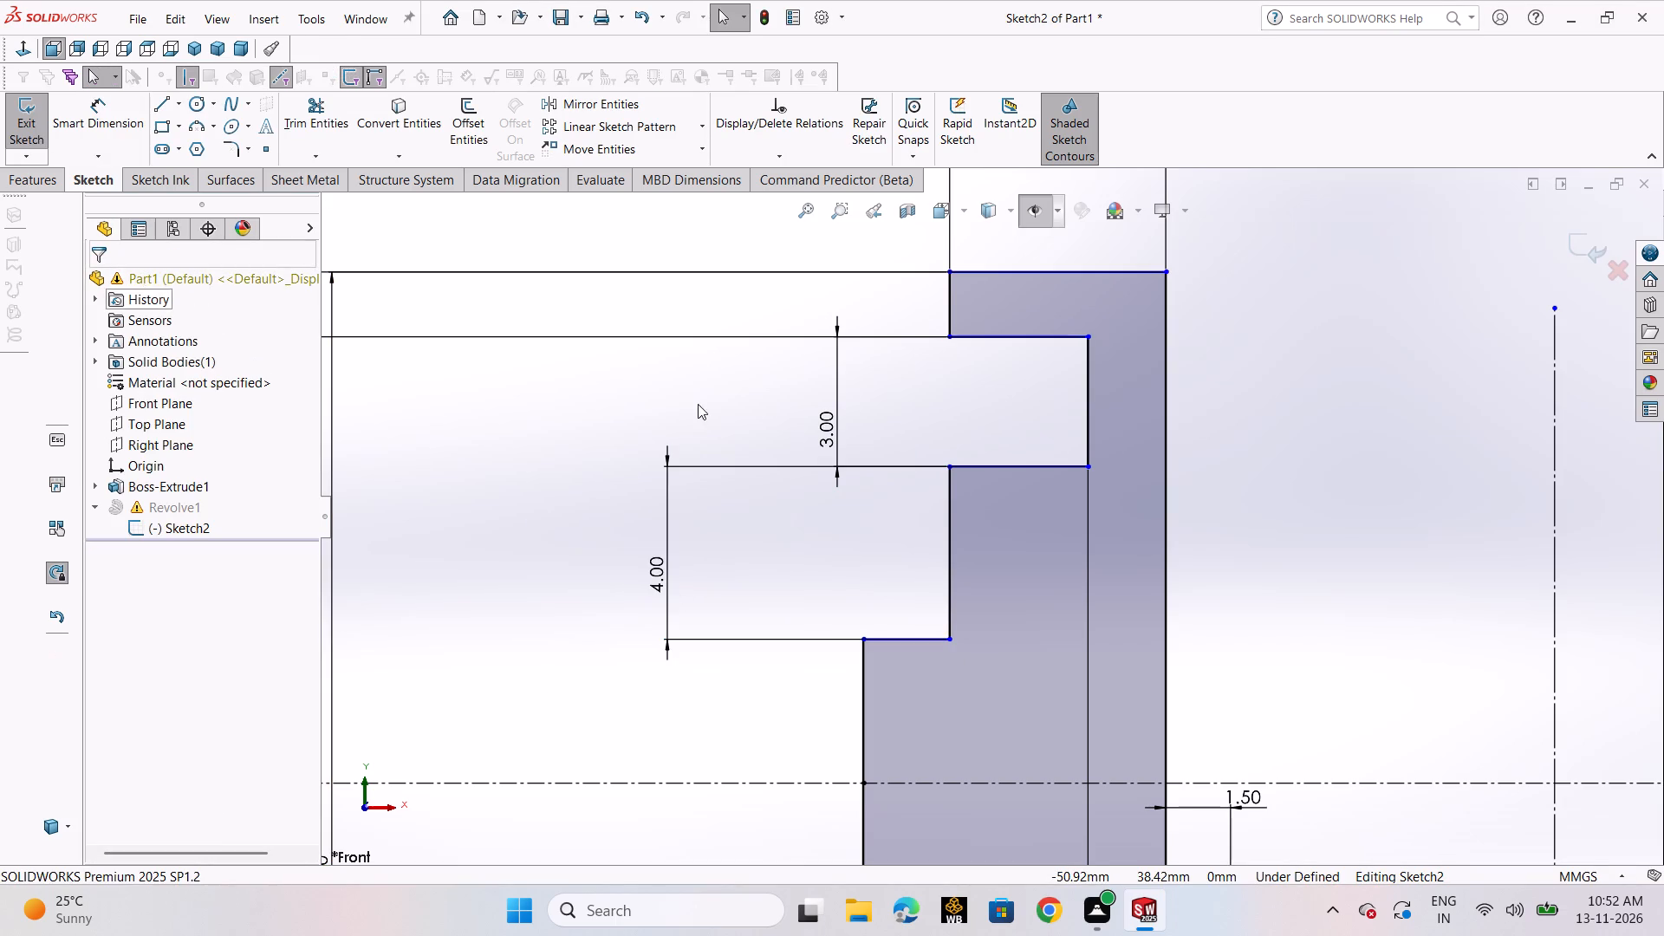
Set the groove's height to 2.5 mm.
scroll(914, 412, "up", 7)
scroll(1072, 501, "up", 2)
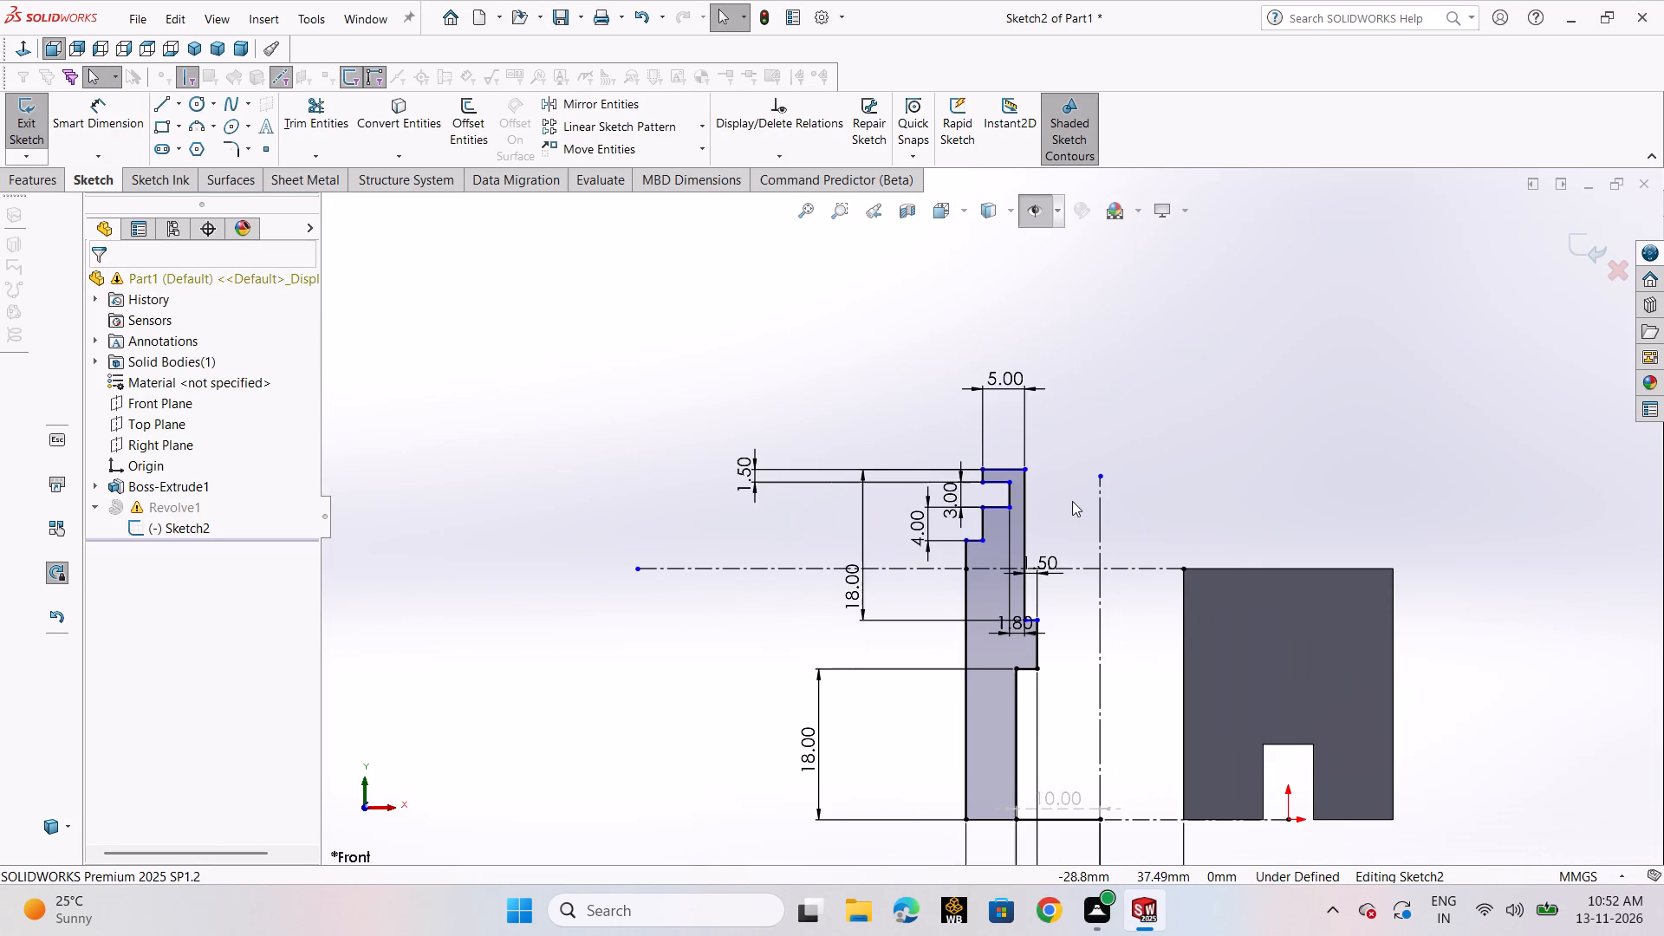
double_click(951, 504)
type("2.5")
key("Return")
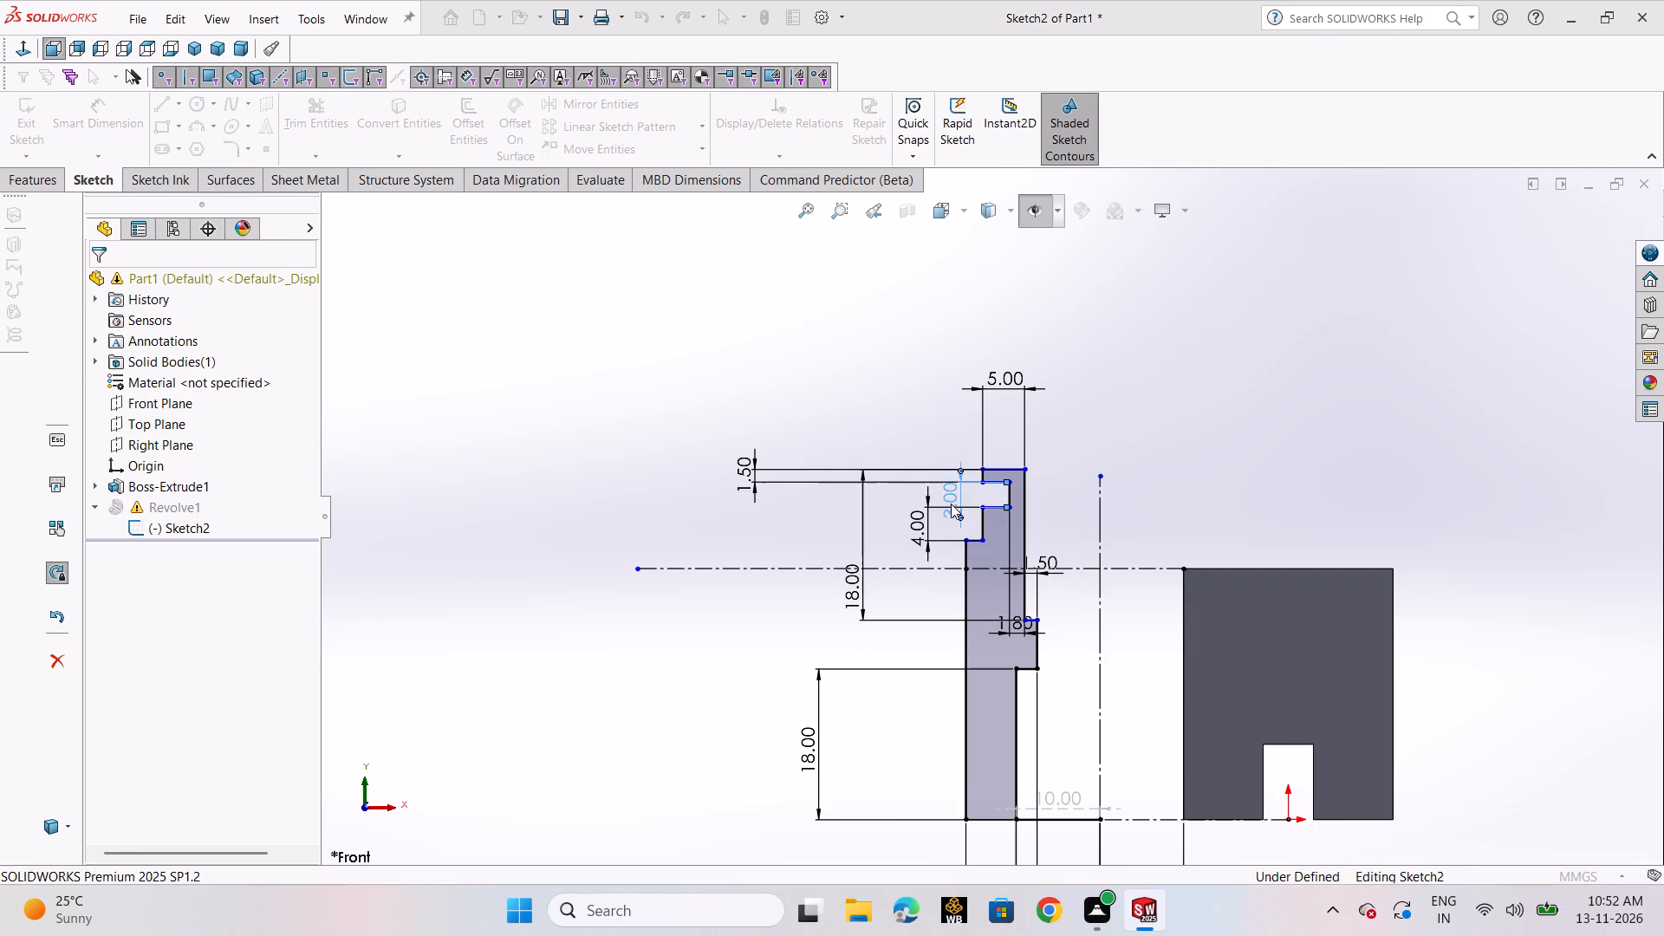
Set the height of the step edge below the groove to 3 mm.
double_click(929, 517)
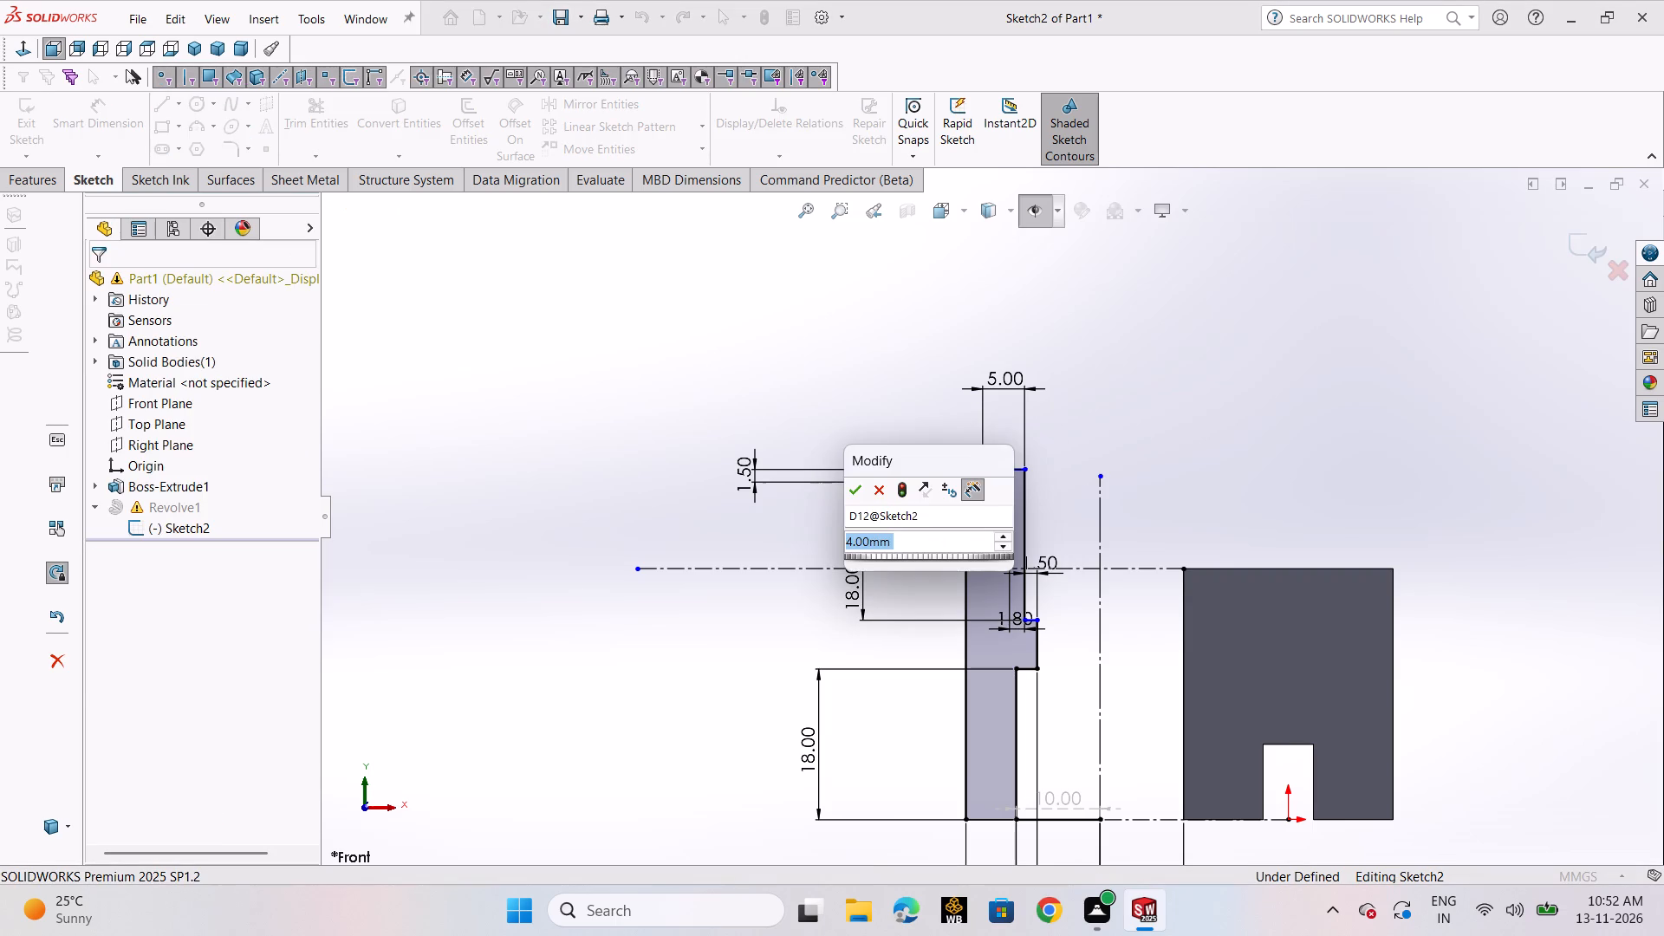
key("3")
key("Return")
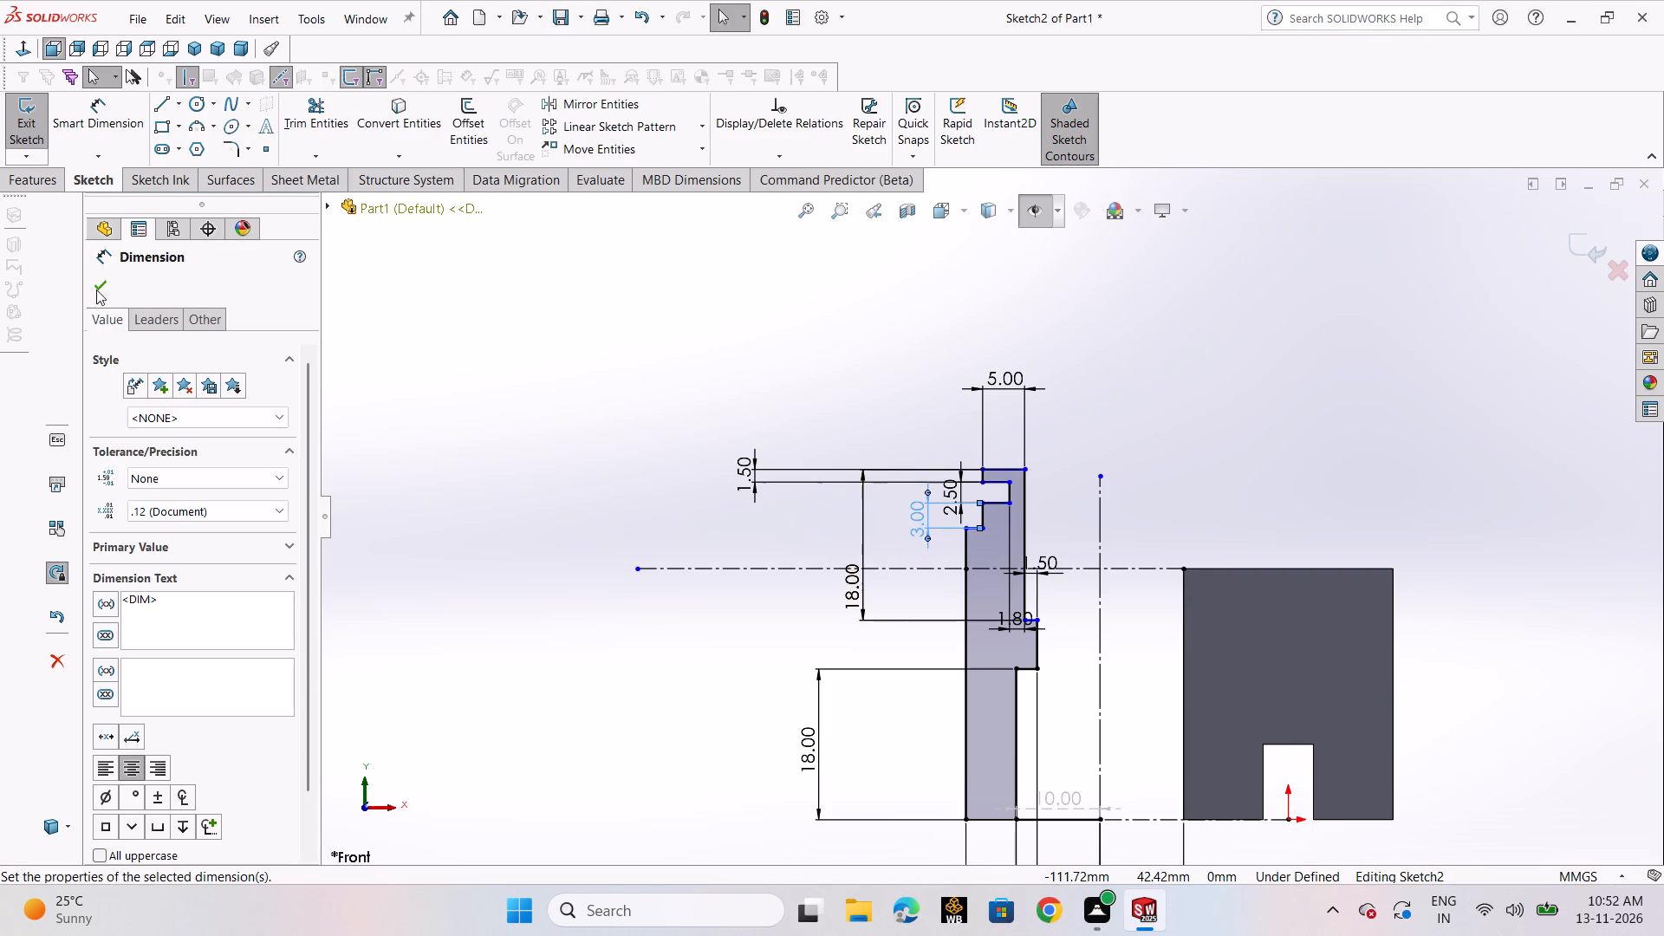
left_click(107, 289)
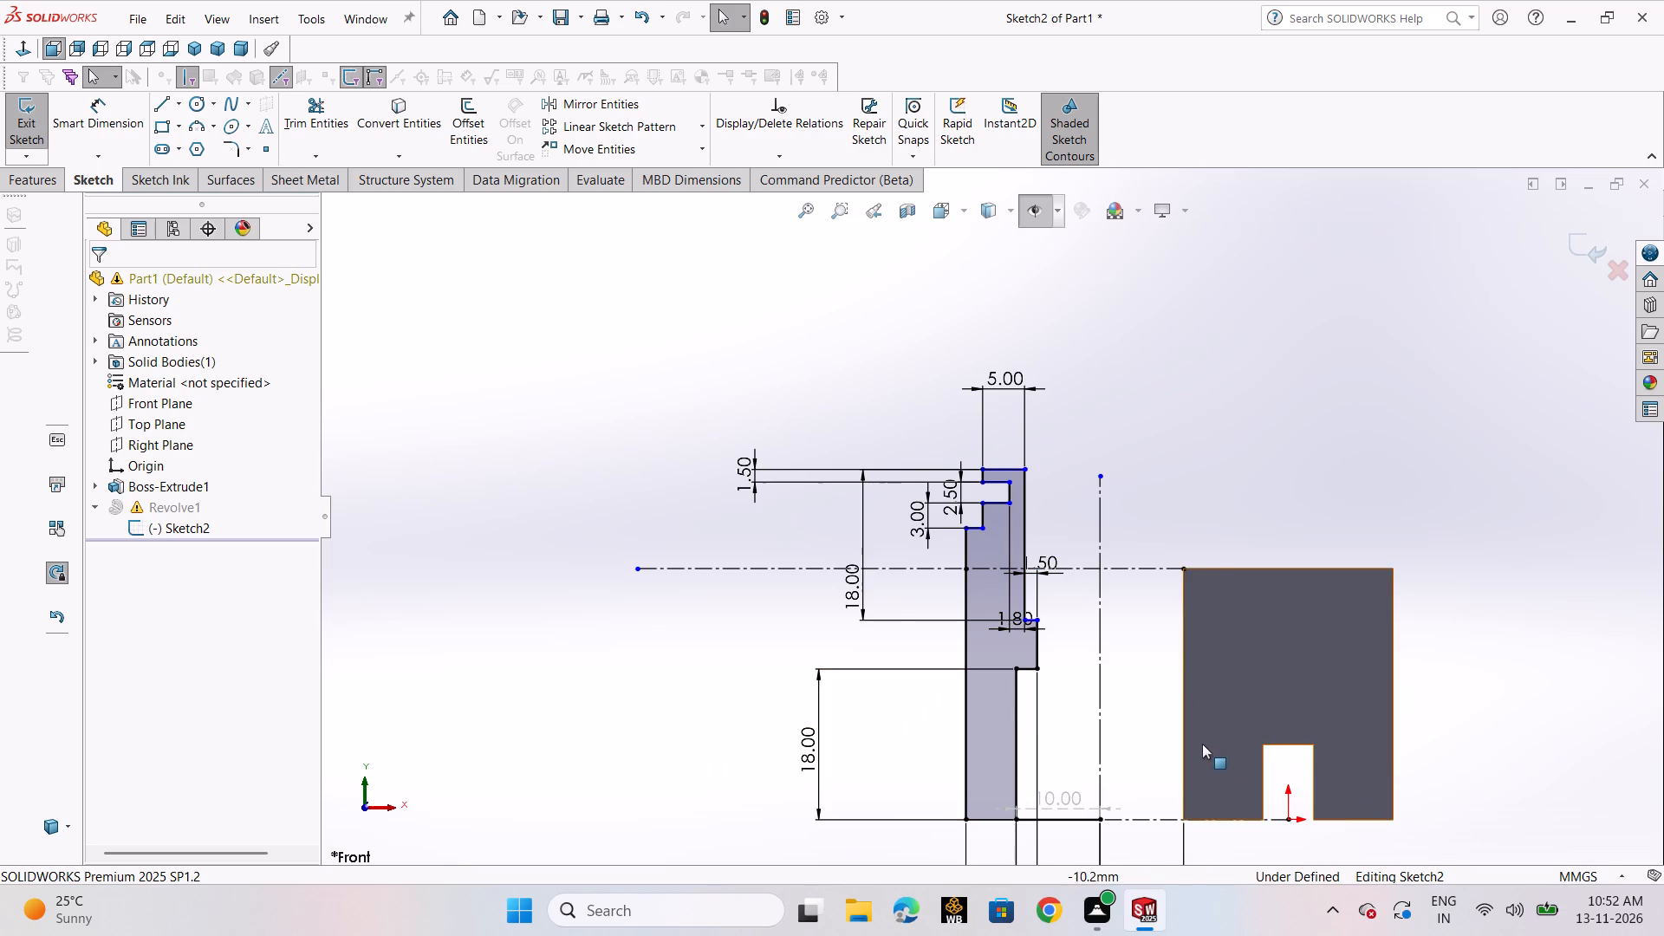
Convert the base line between the wall's inner corner and the vertical centreline to construction geometry.
scroll(1201, 738, "up", 2)
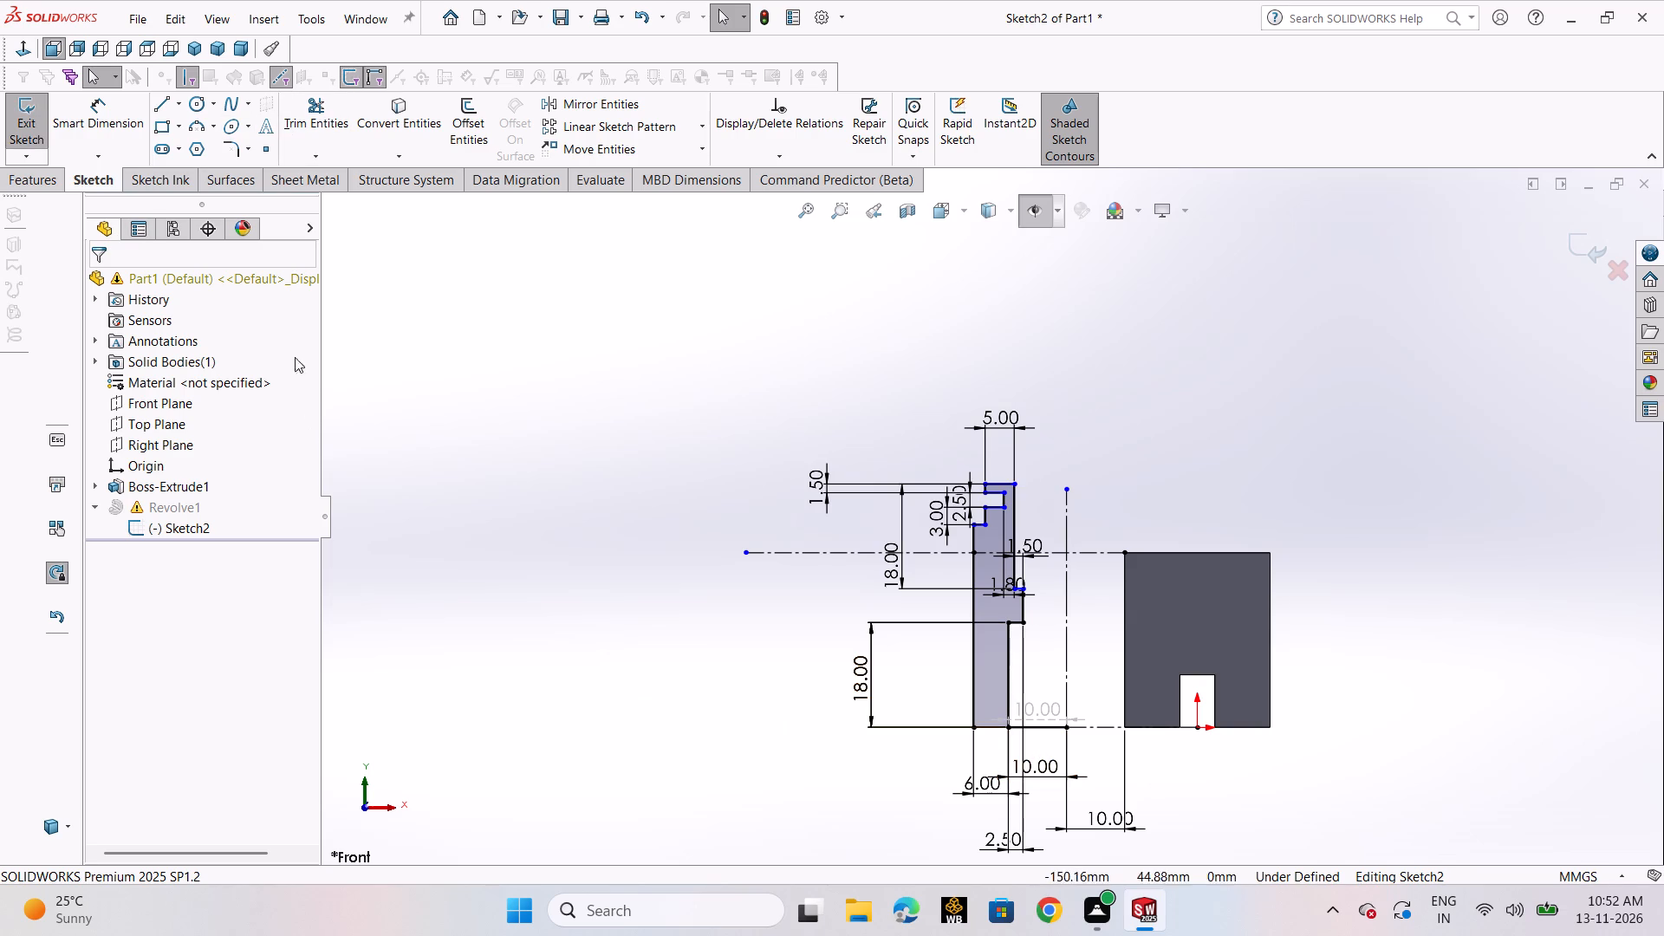
left_click(1033, 729)
left_click(1124, 680)
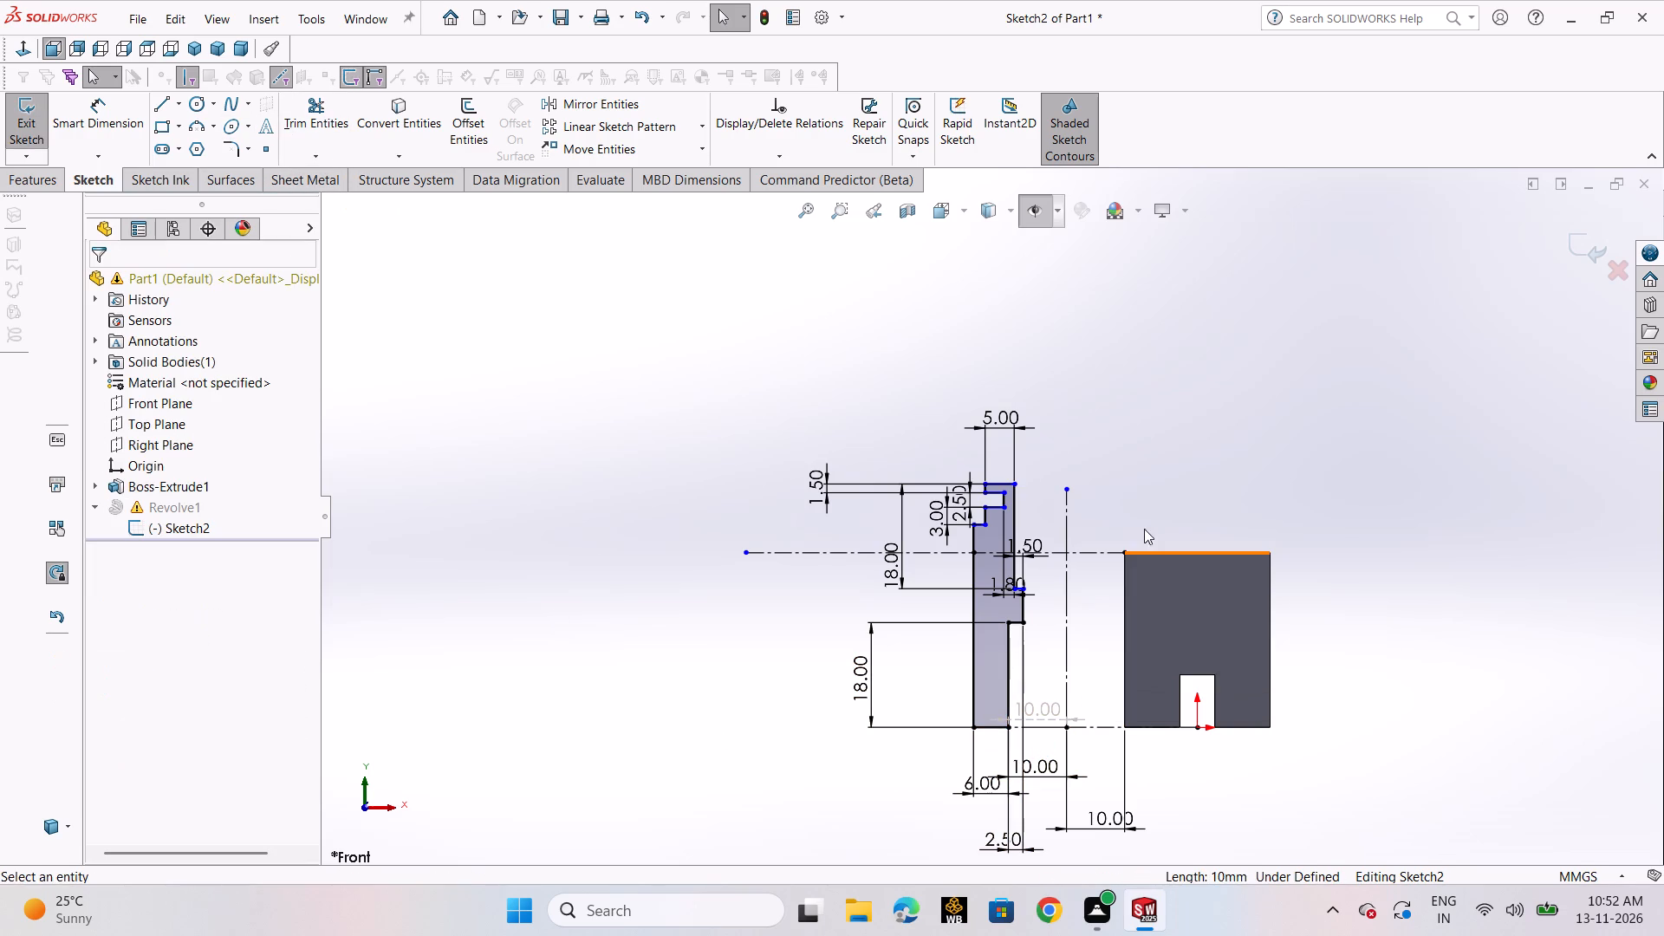
left_click(1144, 498)
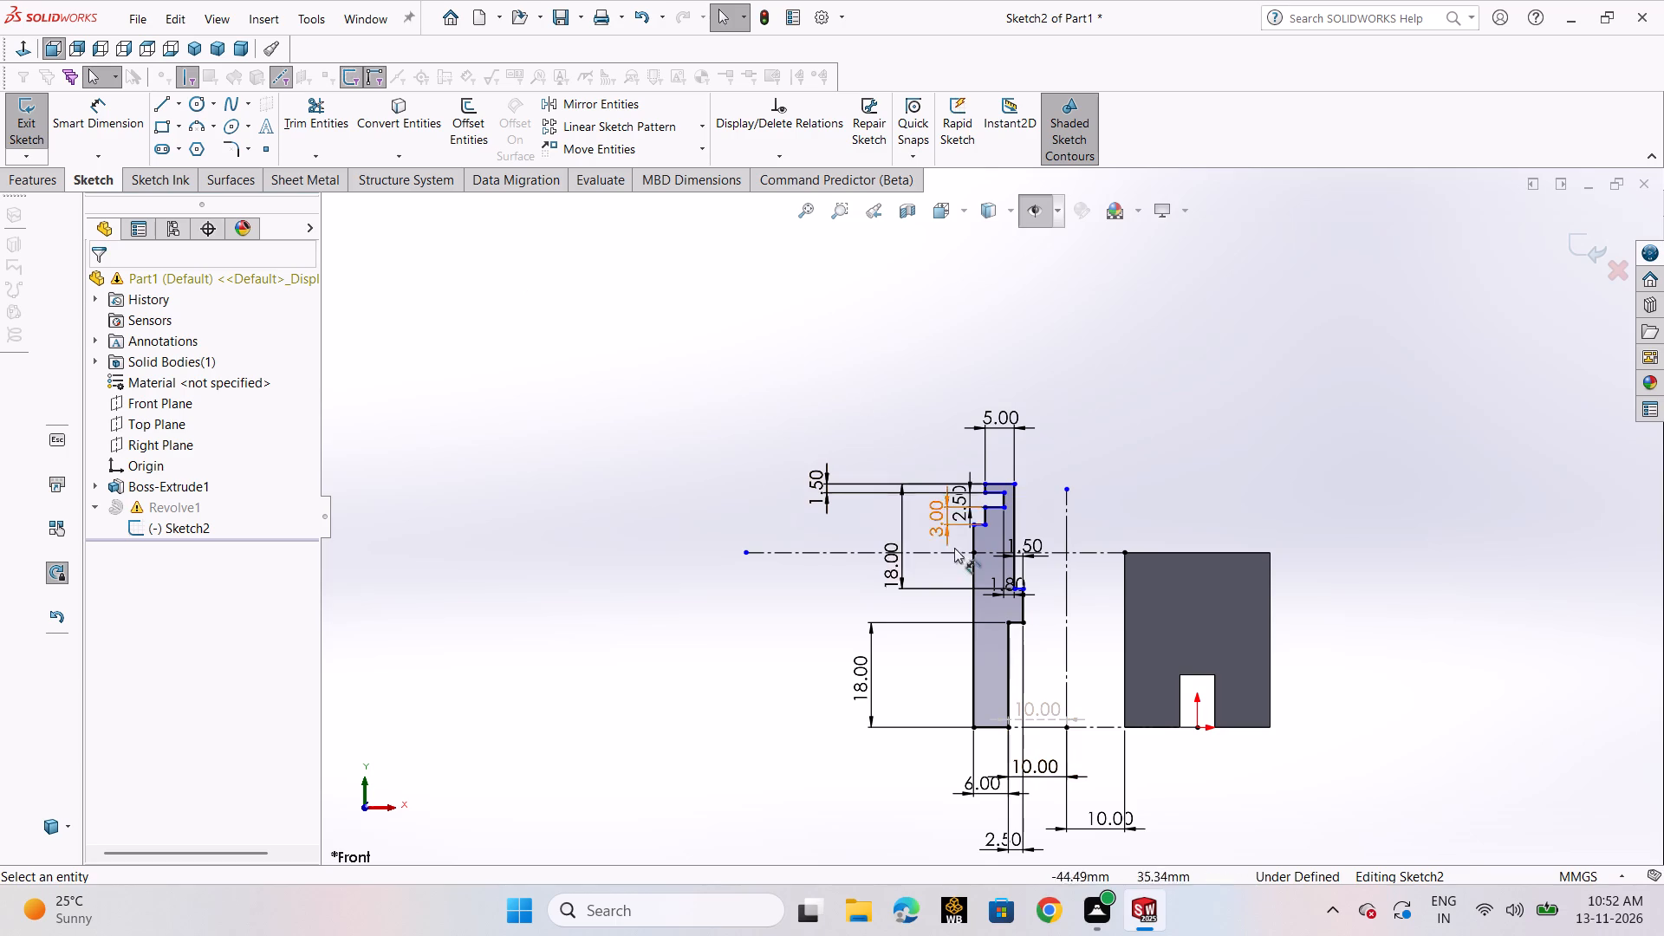
Exit Sketch2 and rebuild Revolve1 from the edited profile.
scroll(1051, 724, "down", 3)
scroll(1026, 492, "up", 2)
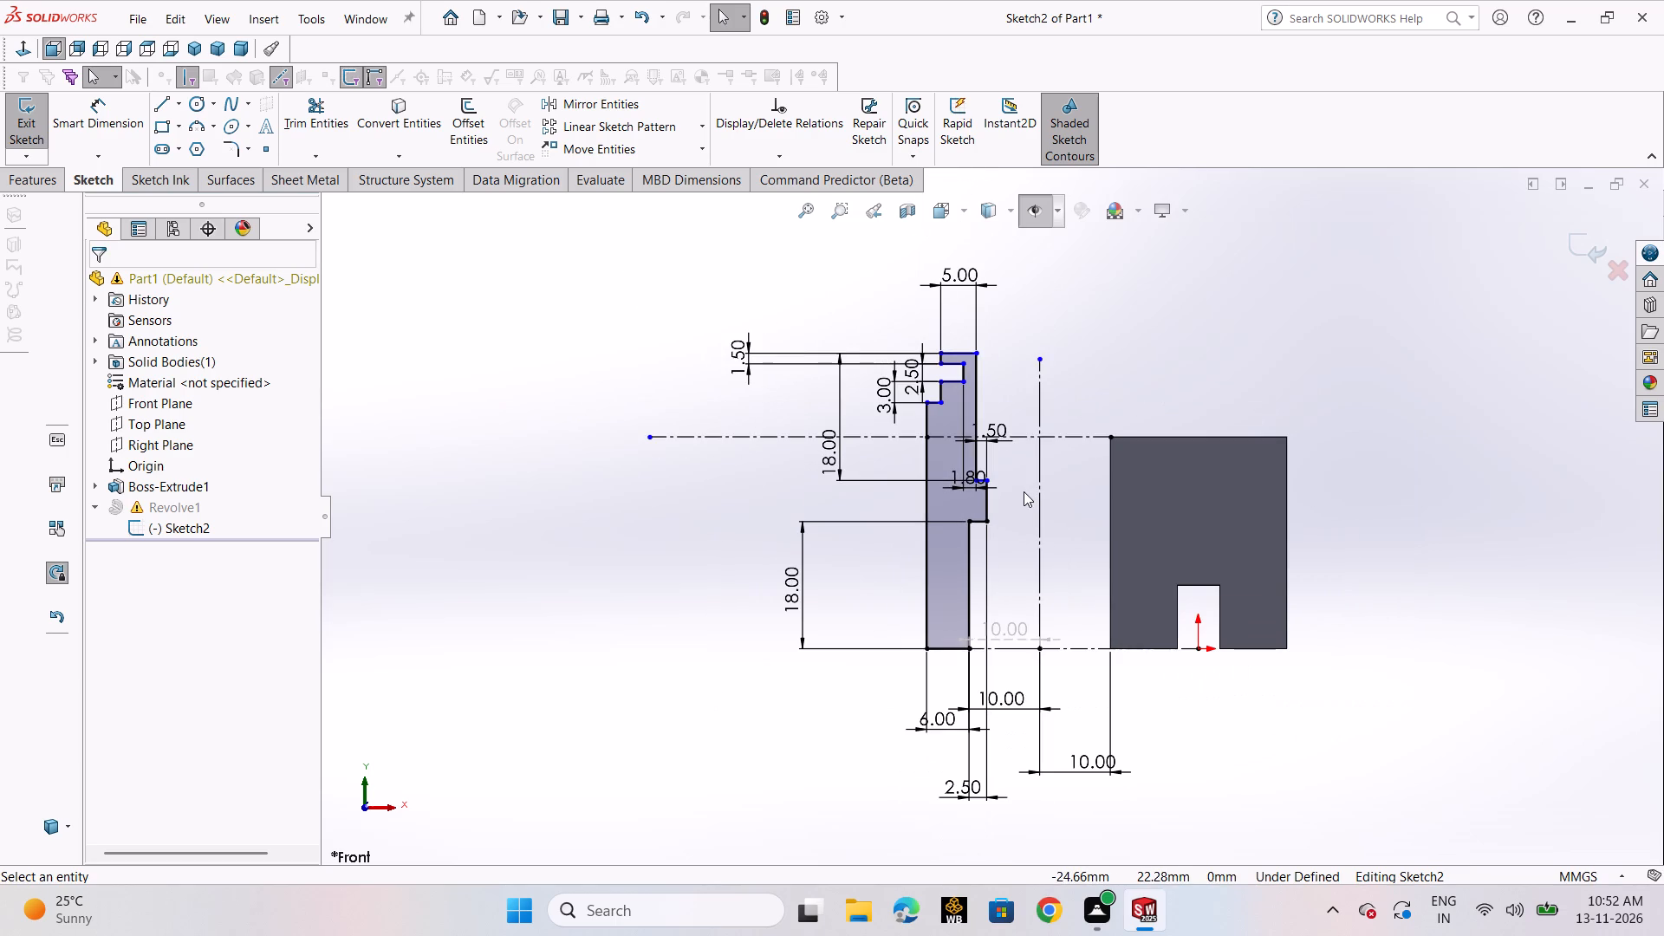
left_click(27, 123)
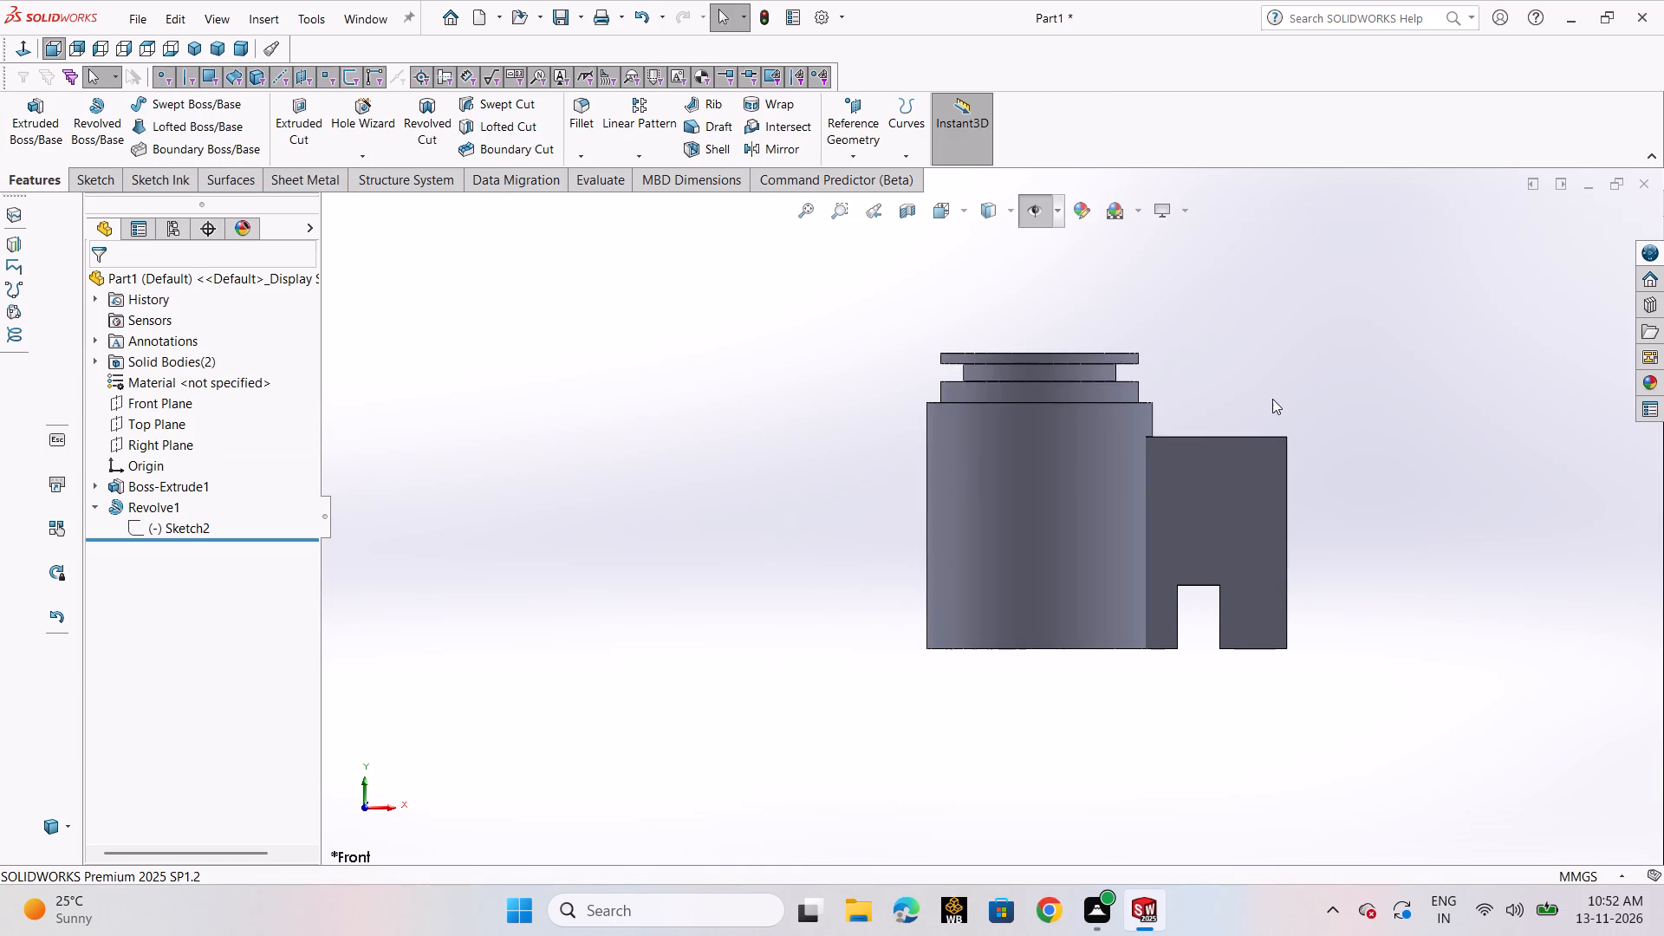
Start a section view on the Front Plane, shifting and tilting the cutting plane to look inside the revolved body.
middle_click_drag(1254, 373, 1206, 563)
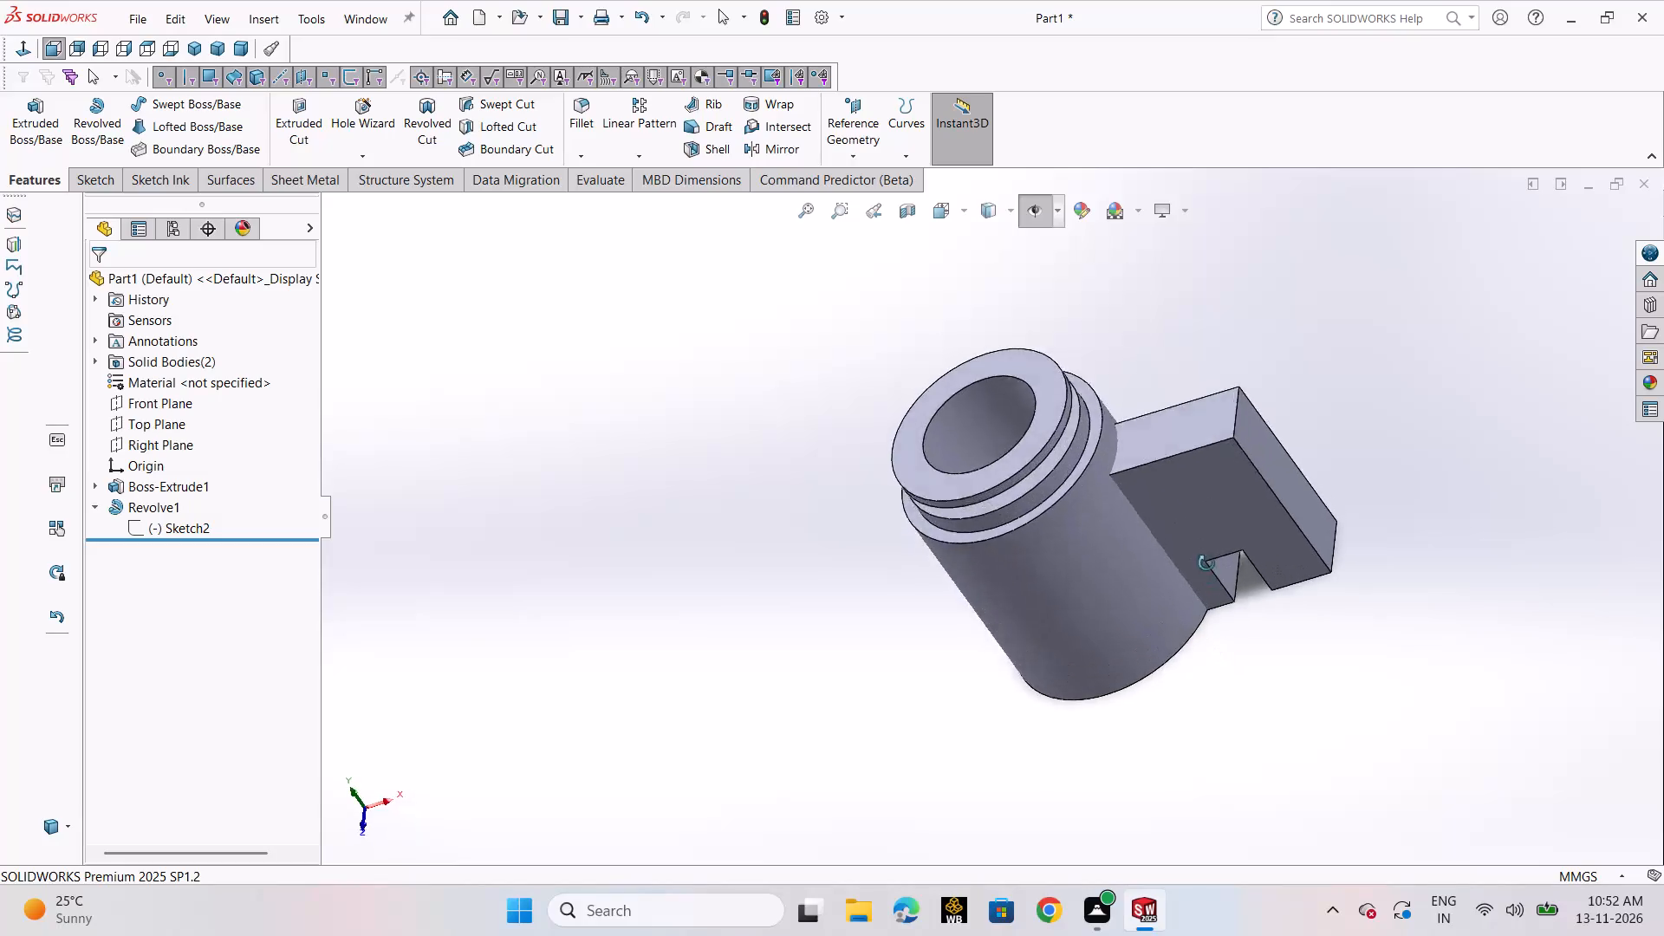
middle_click_drag(1206, 563, 1207, 406)
left_click(900, 219)
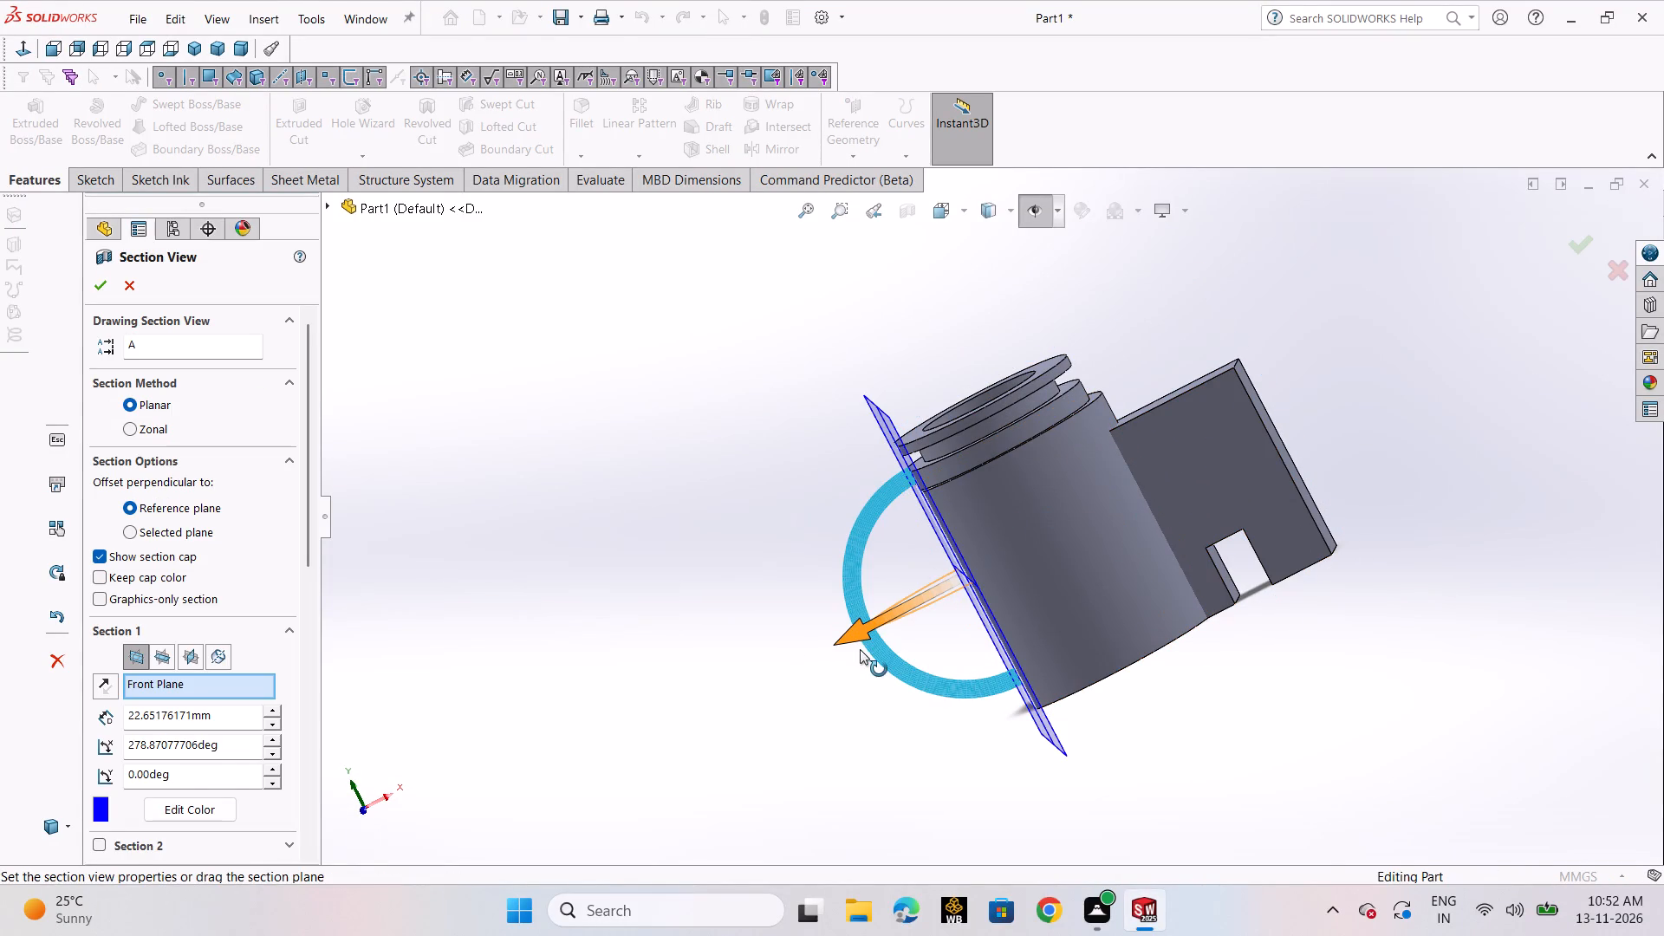
left_click_drag(860, 649, 960, 602)
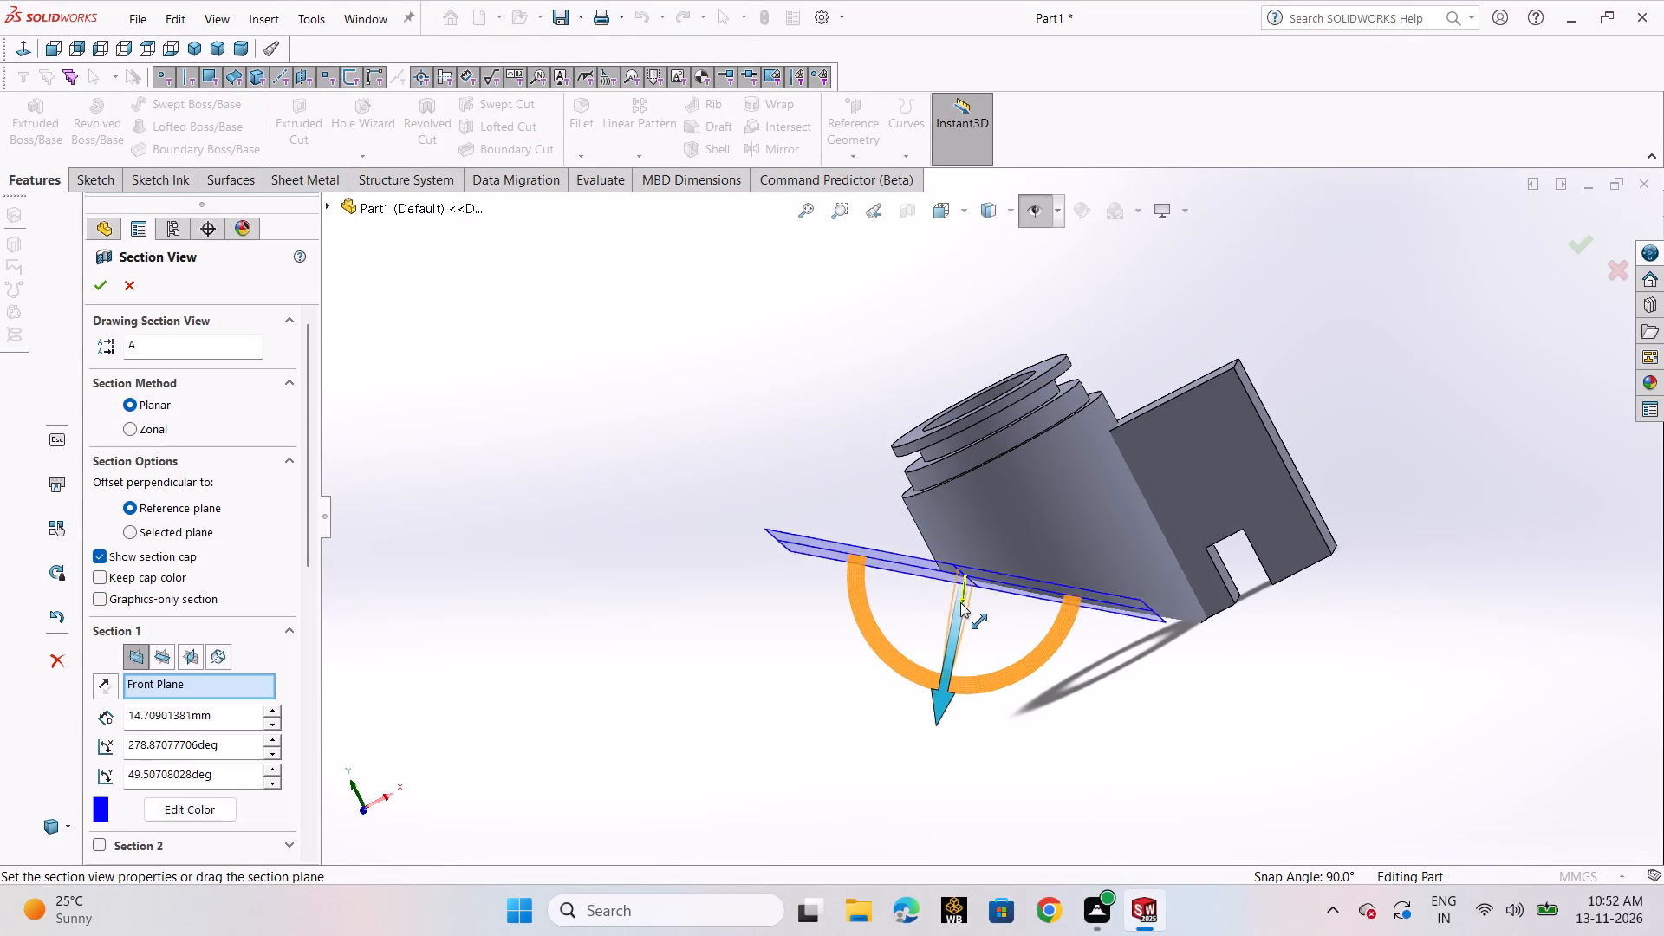
left_click_drag(960, 602, 905, 633)
left_click_drag(855, 596, 936, 578)
middle_click_drag(985, 594, 1059, 592)
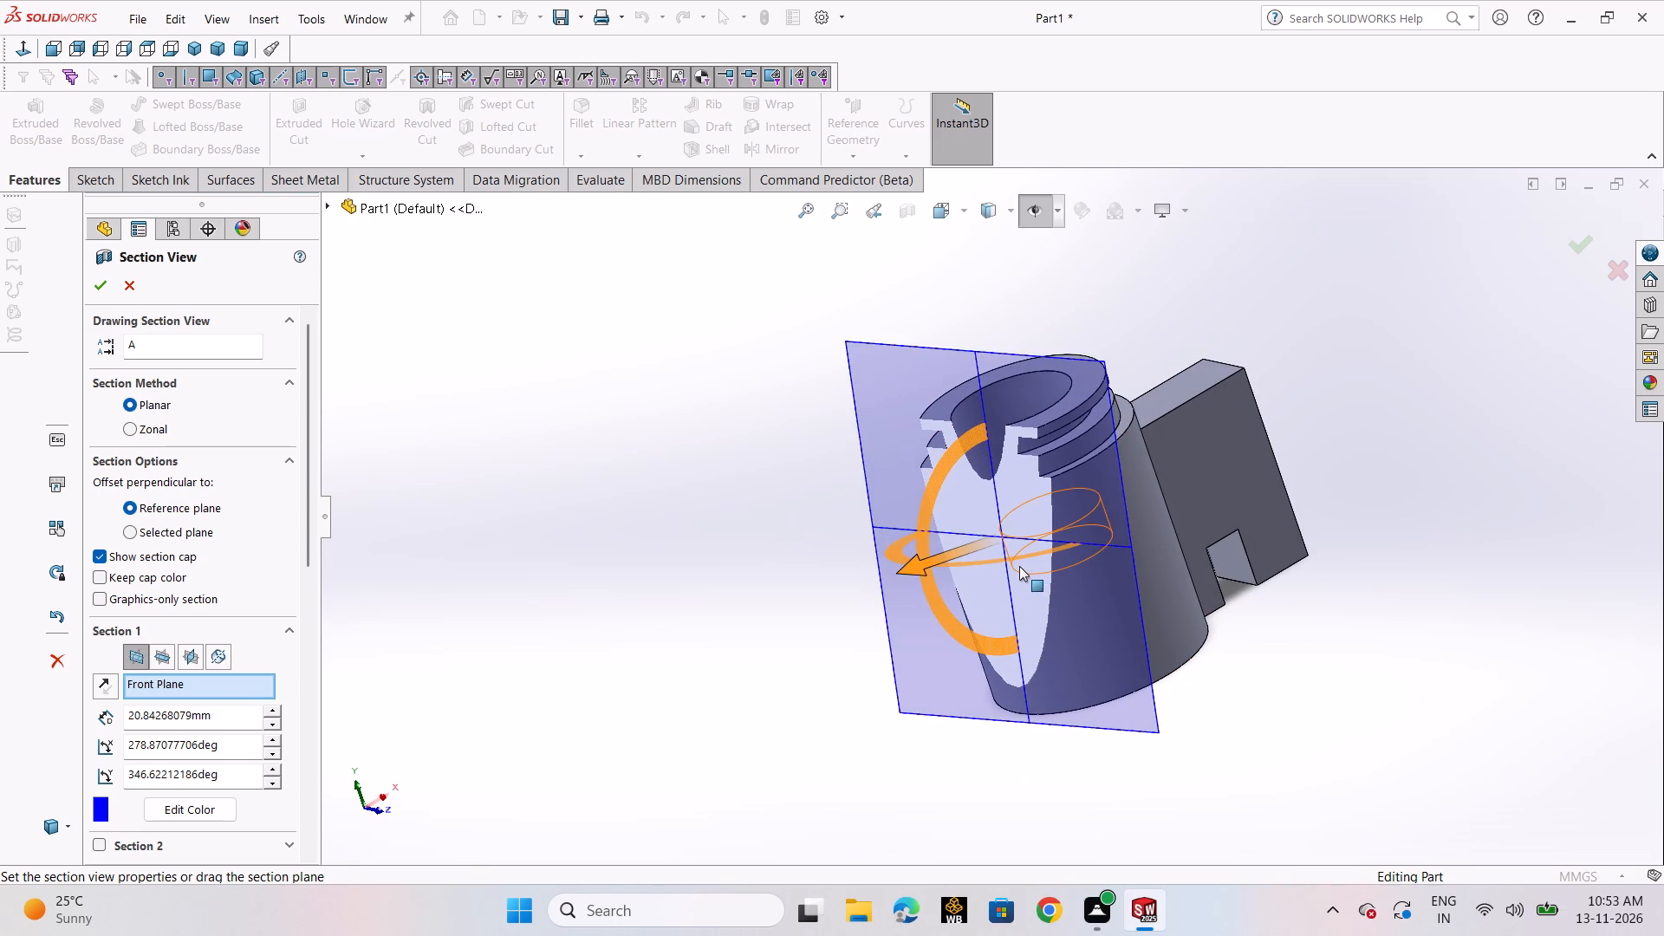
left_click_drag(1018, 563, 1110, 548)
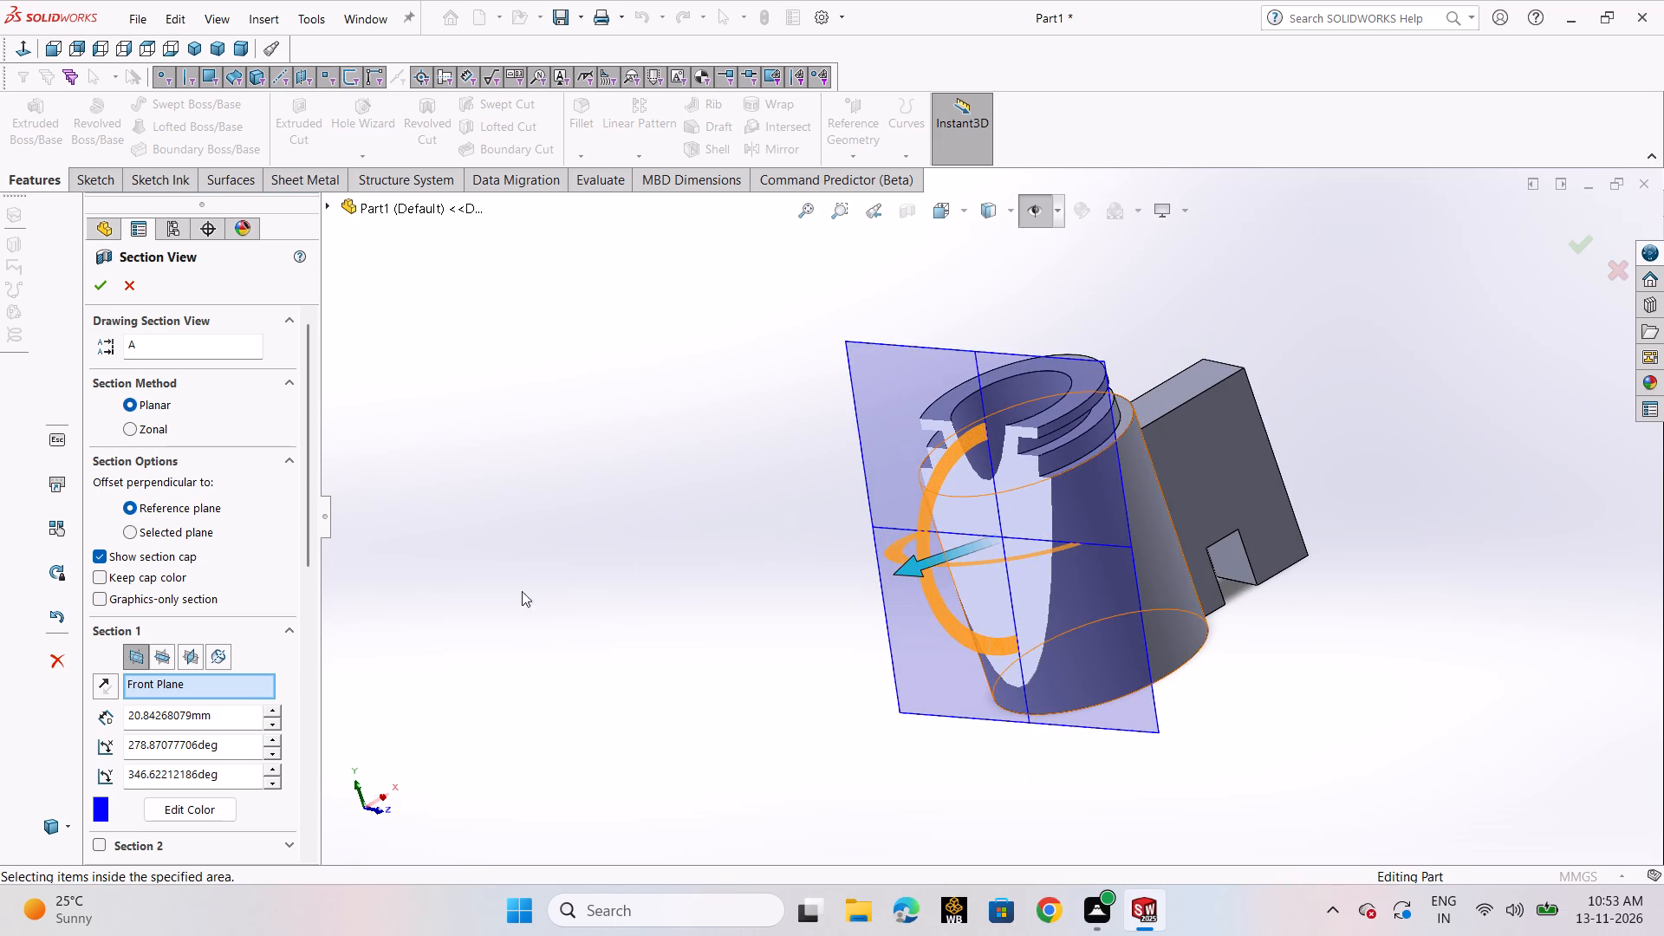
Examine the part sectioned by the Top Plane, the Right Plane and the cylinder's outer face.
left_click(164, 653)
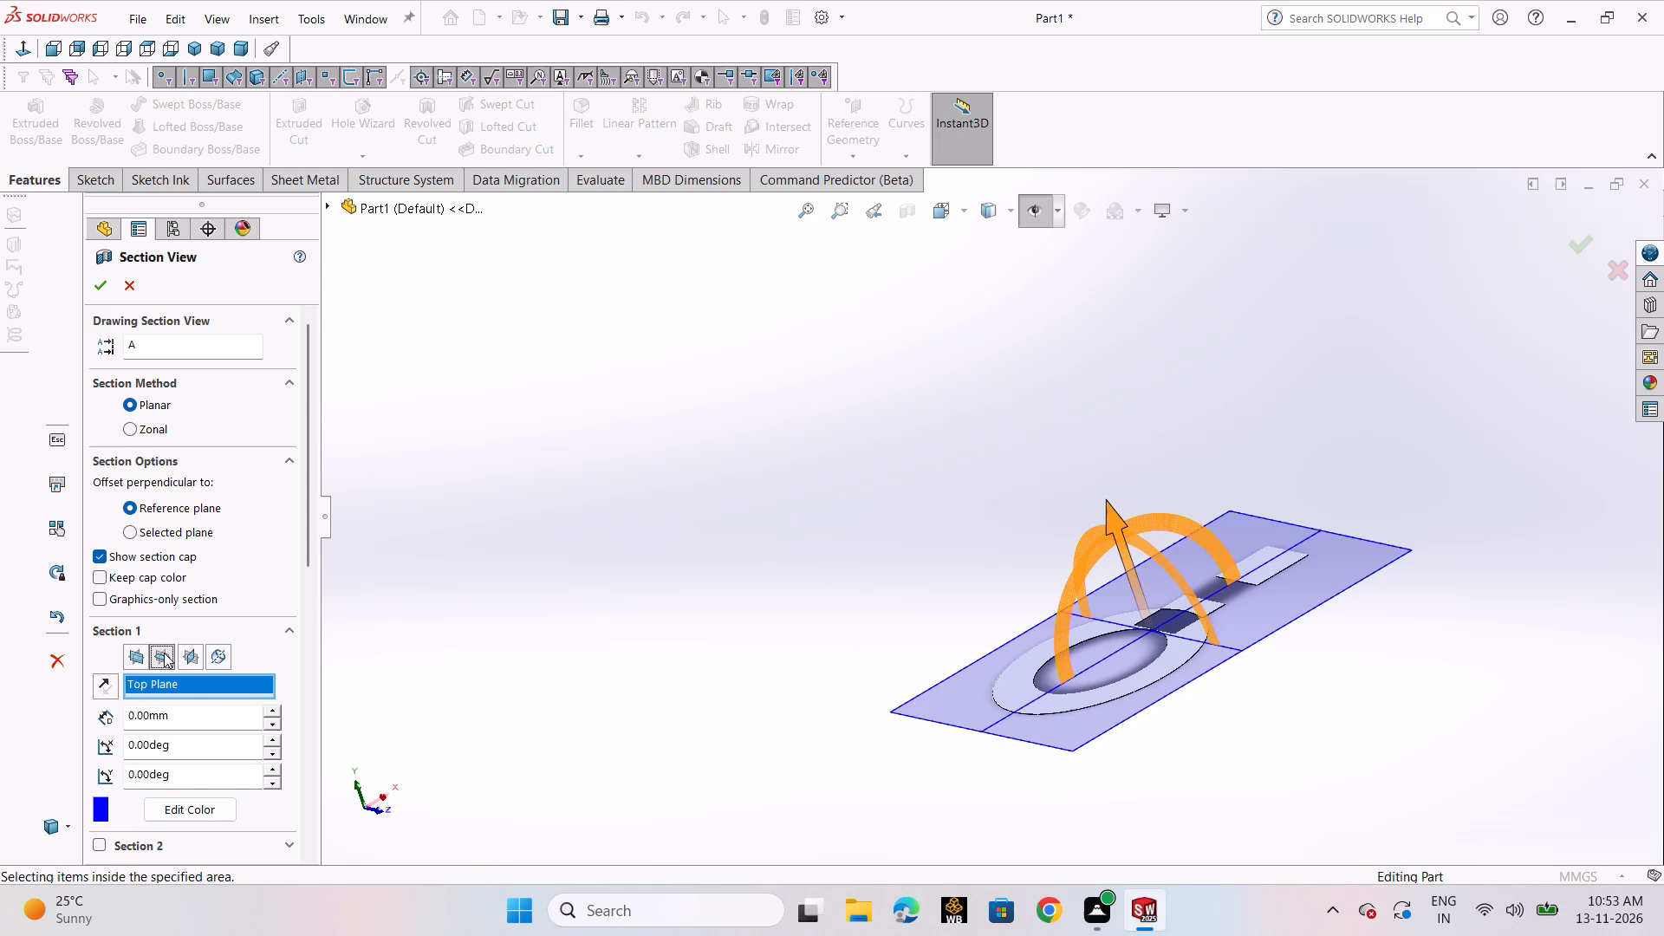
left_click(185, 656)
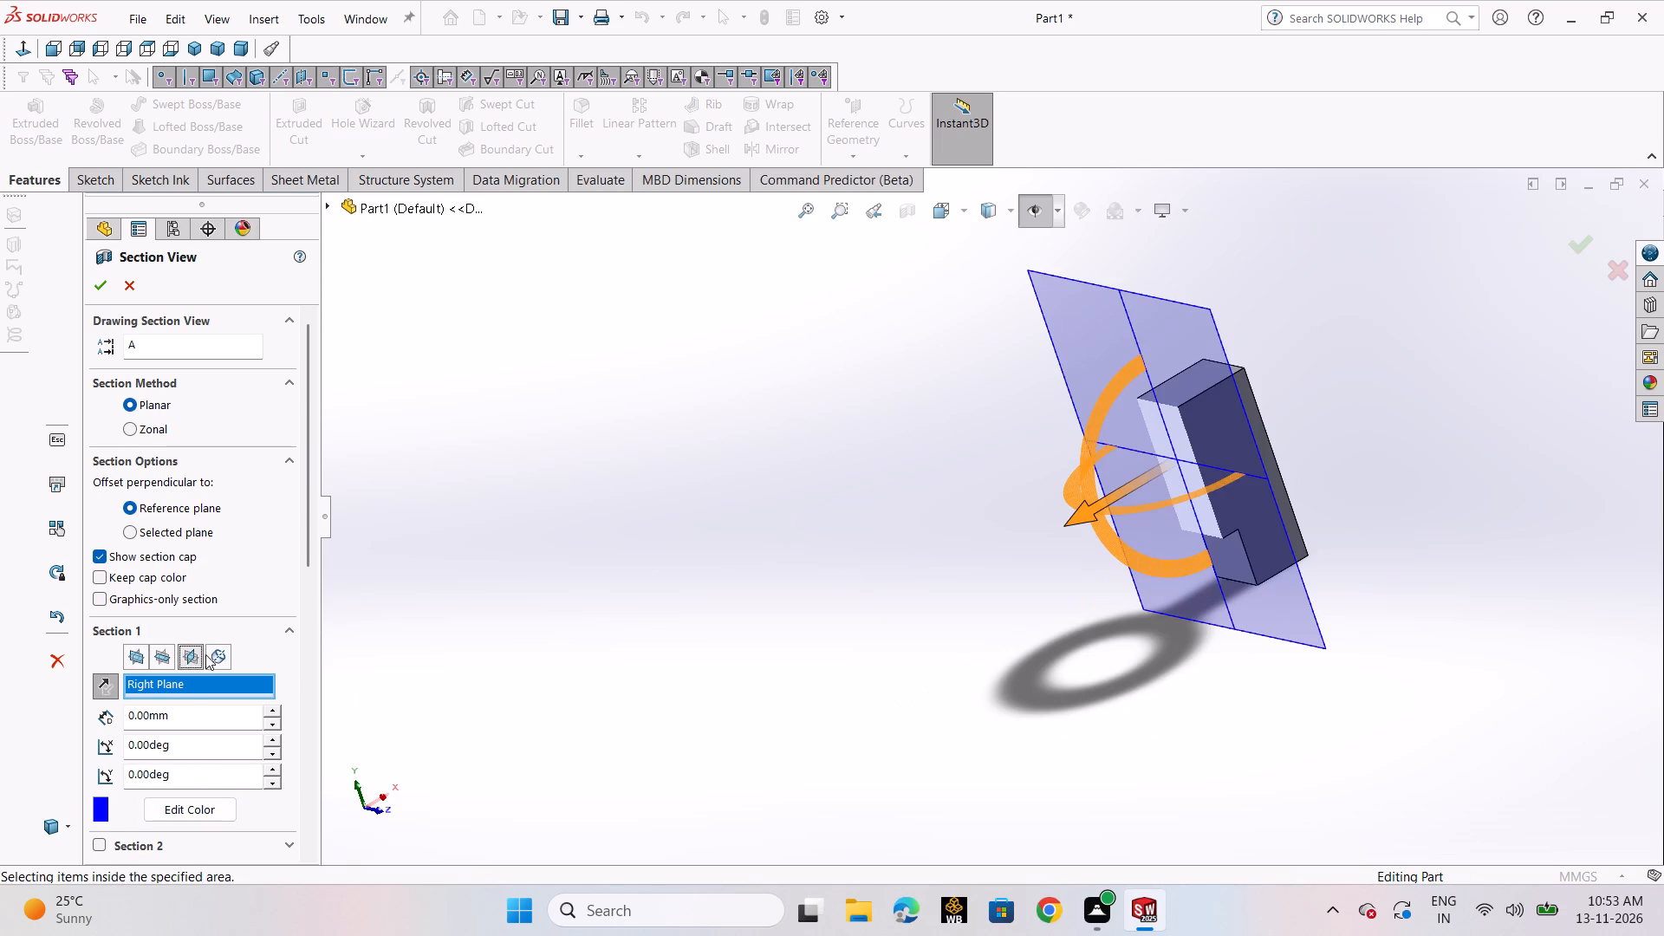
left_click(222, 653)
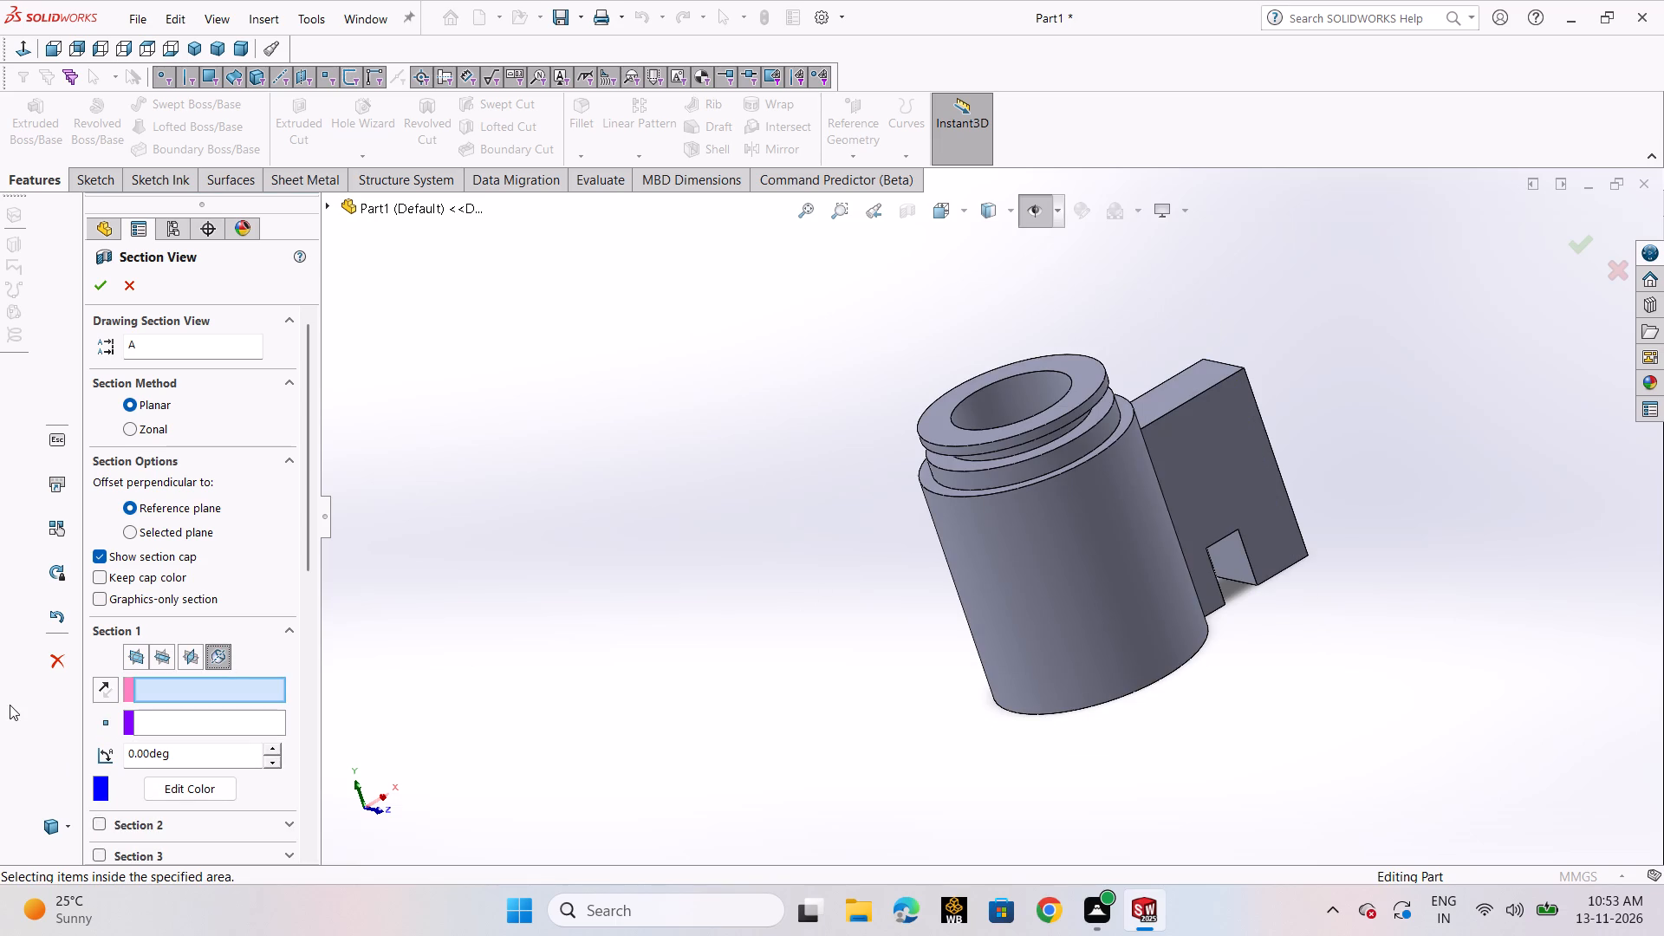
left_click(1089, 564)
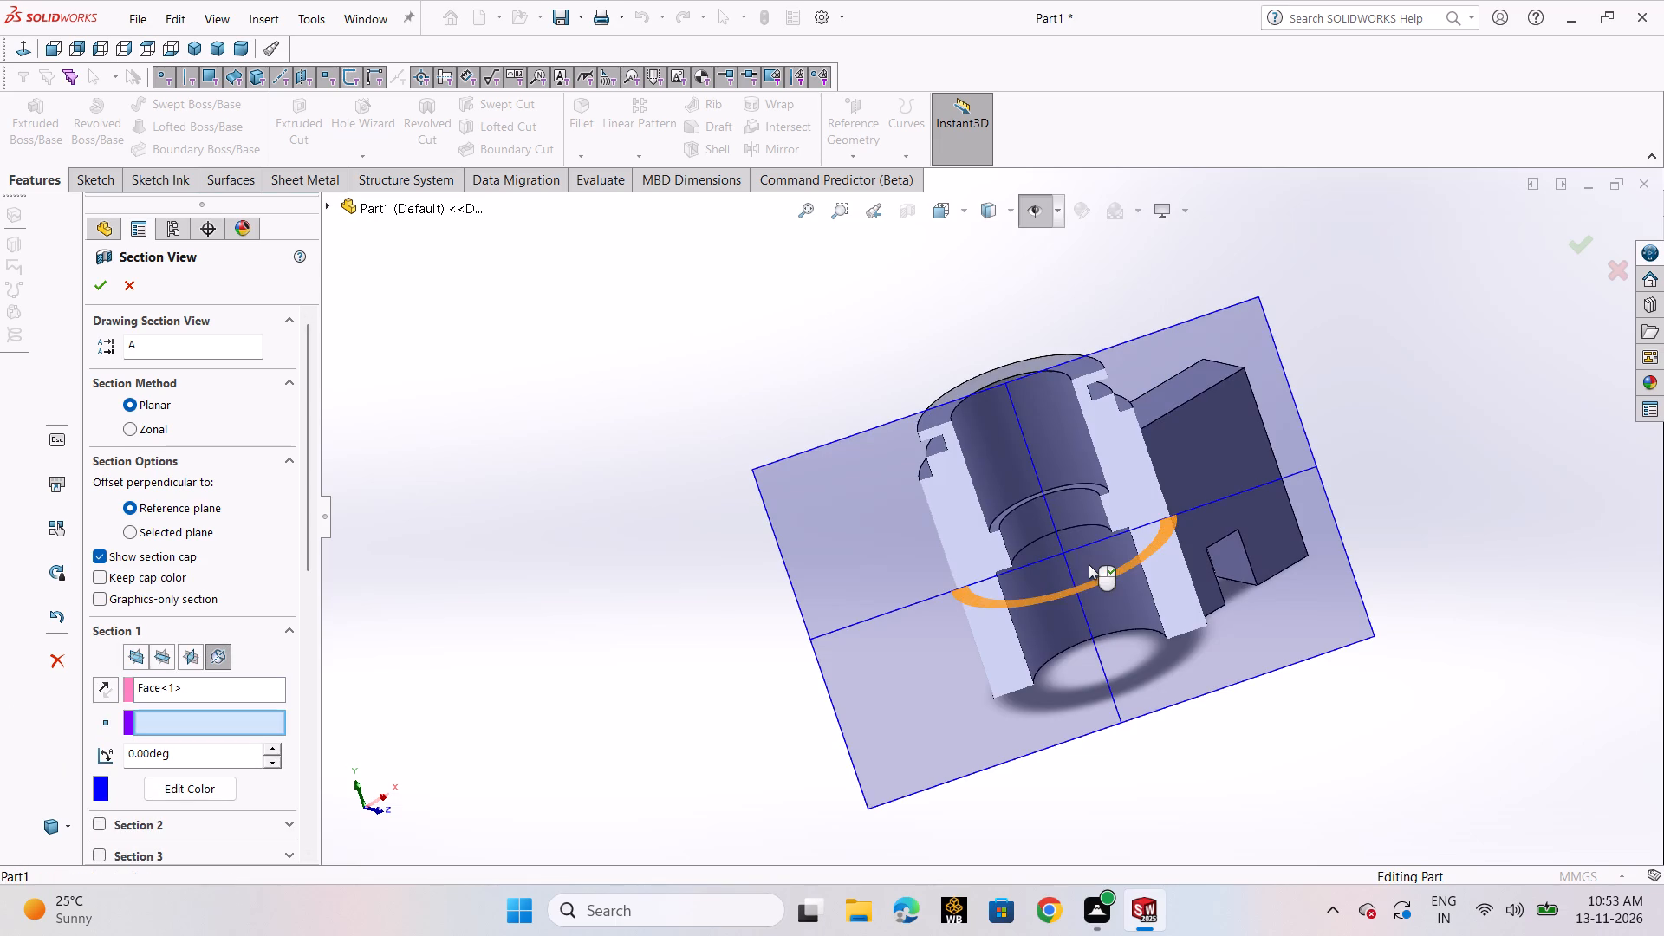
left_click(1240, 467)
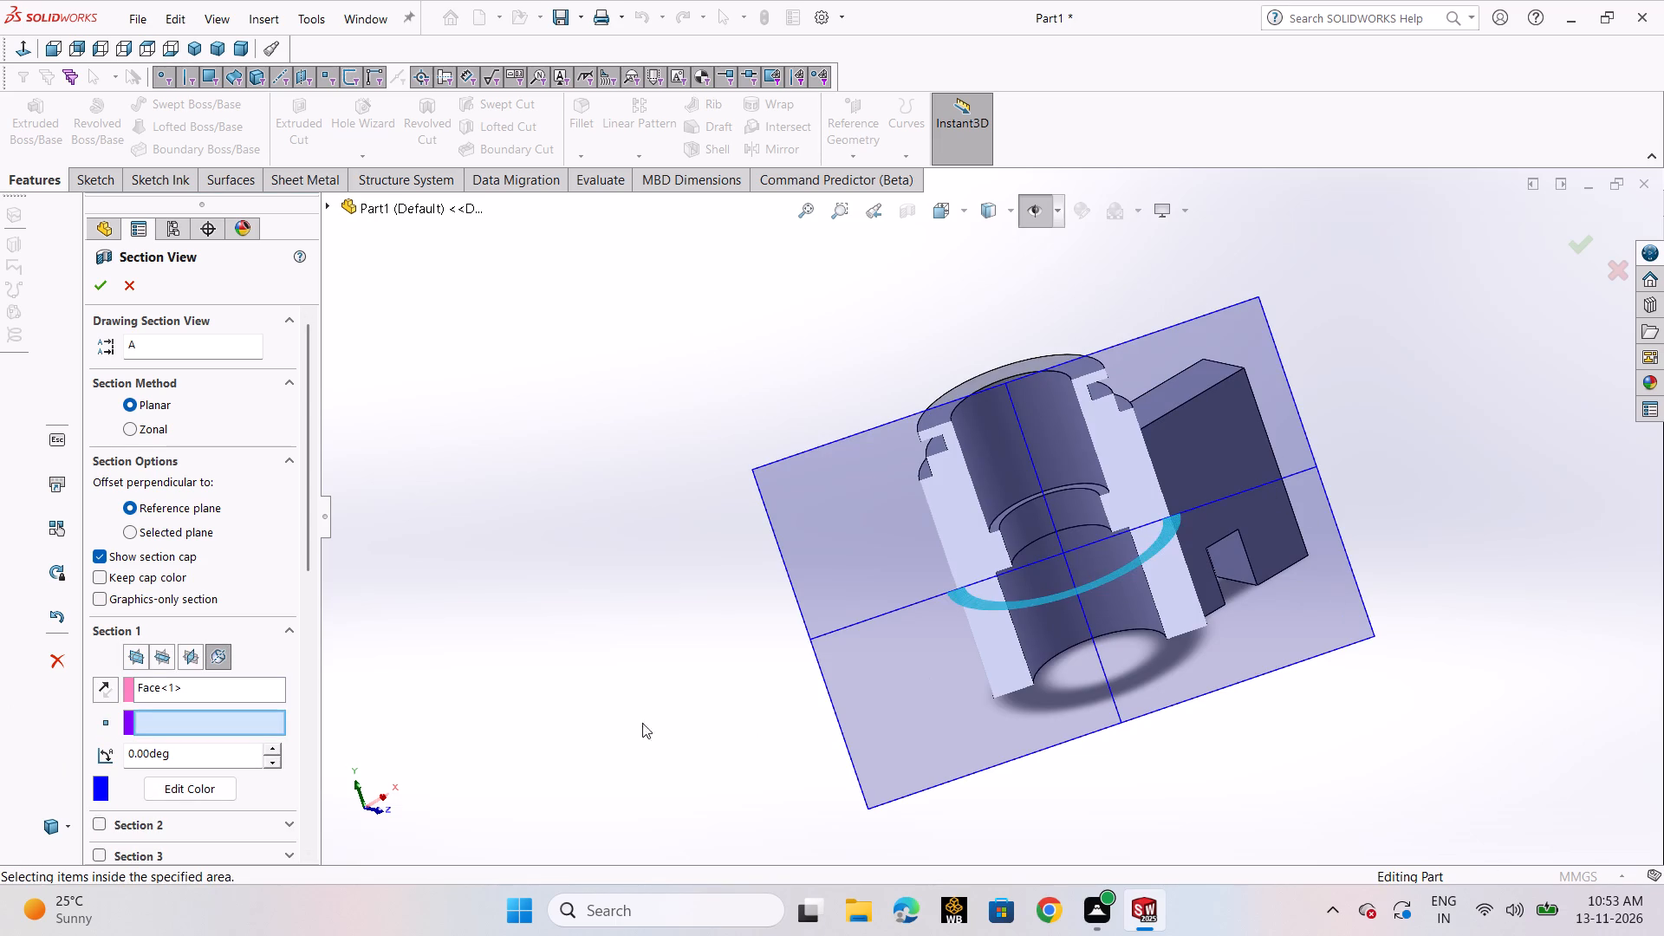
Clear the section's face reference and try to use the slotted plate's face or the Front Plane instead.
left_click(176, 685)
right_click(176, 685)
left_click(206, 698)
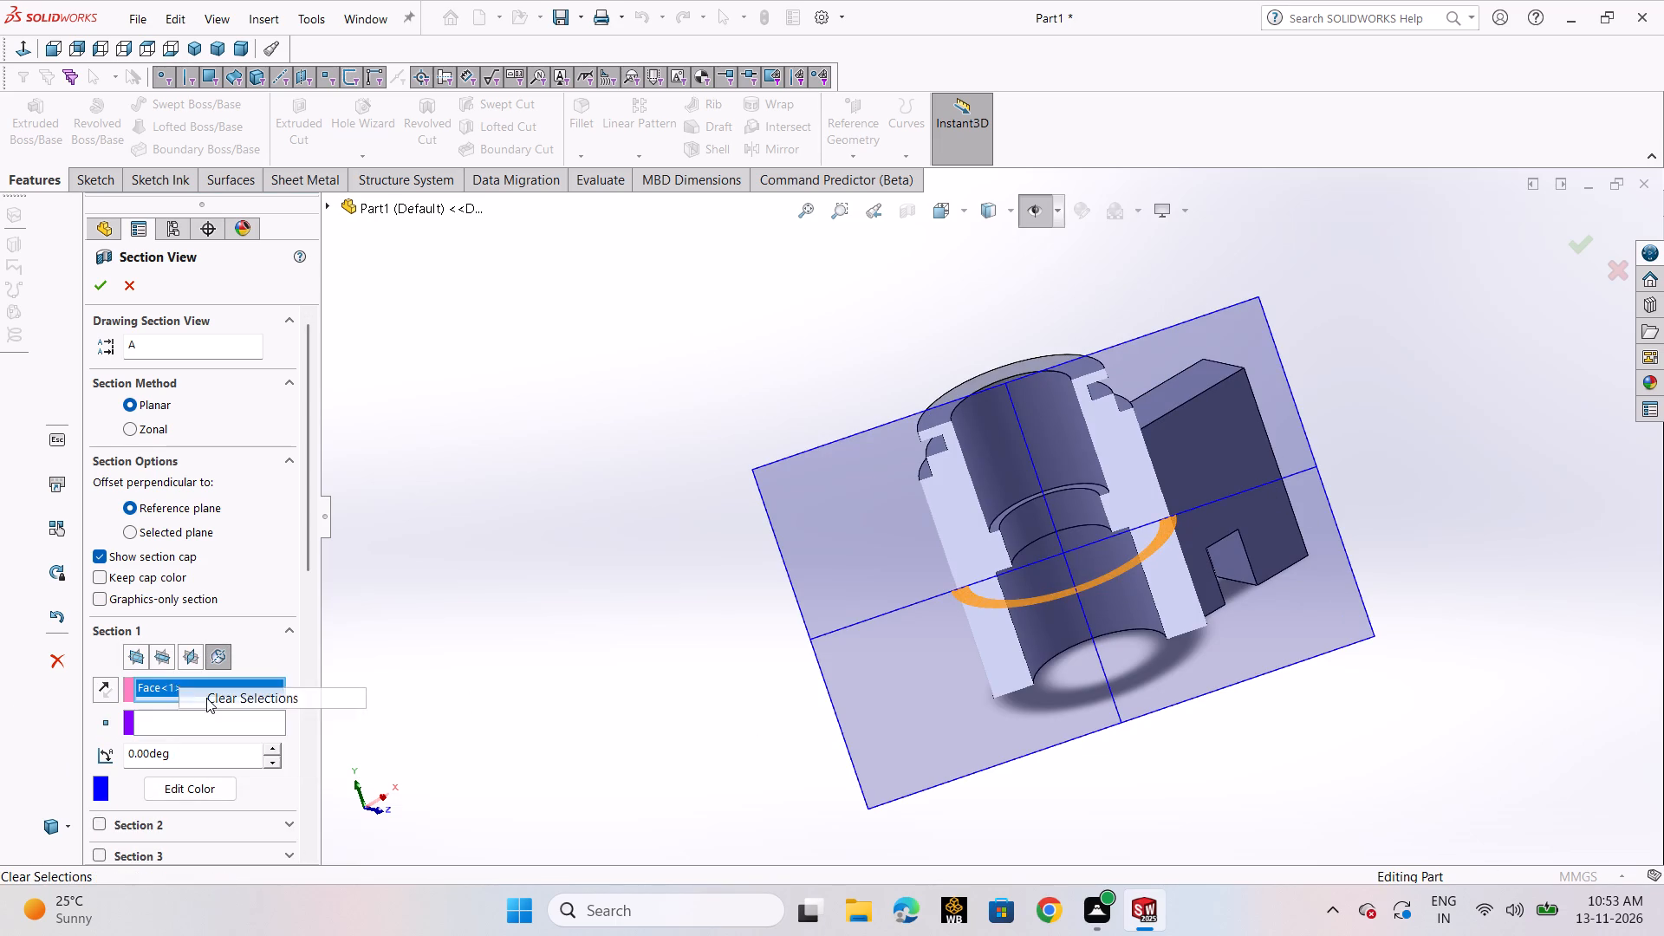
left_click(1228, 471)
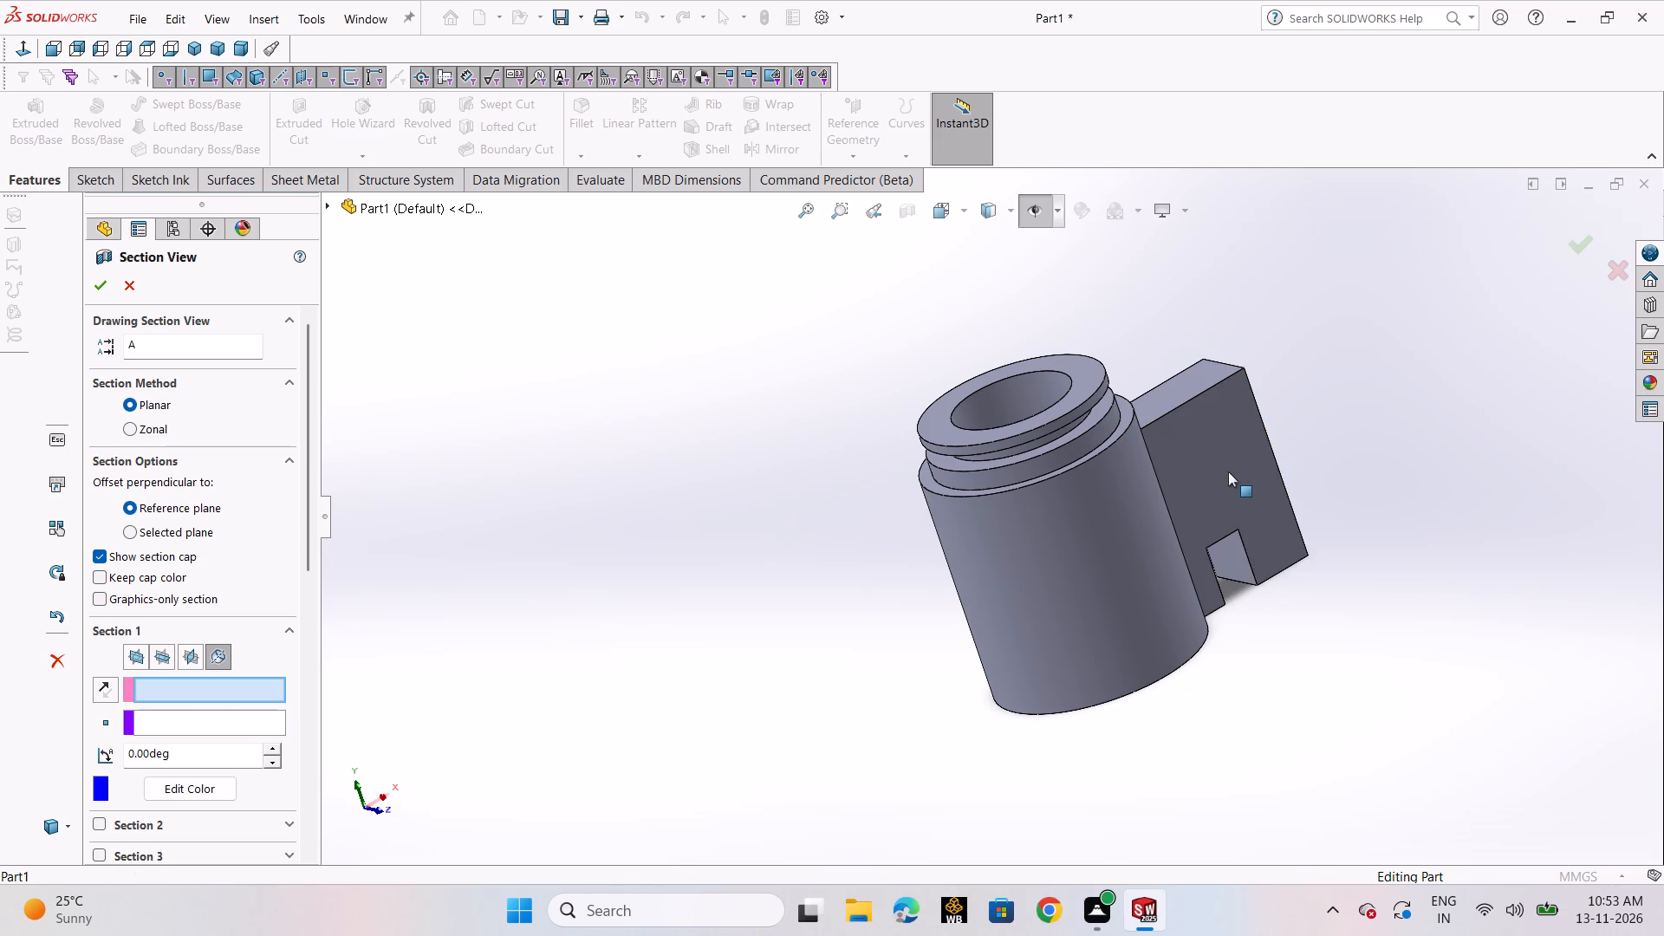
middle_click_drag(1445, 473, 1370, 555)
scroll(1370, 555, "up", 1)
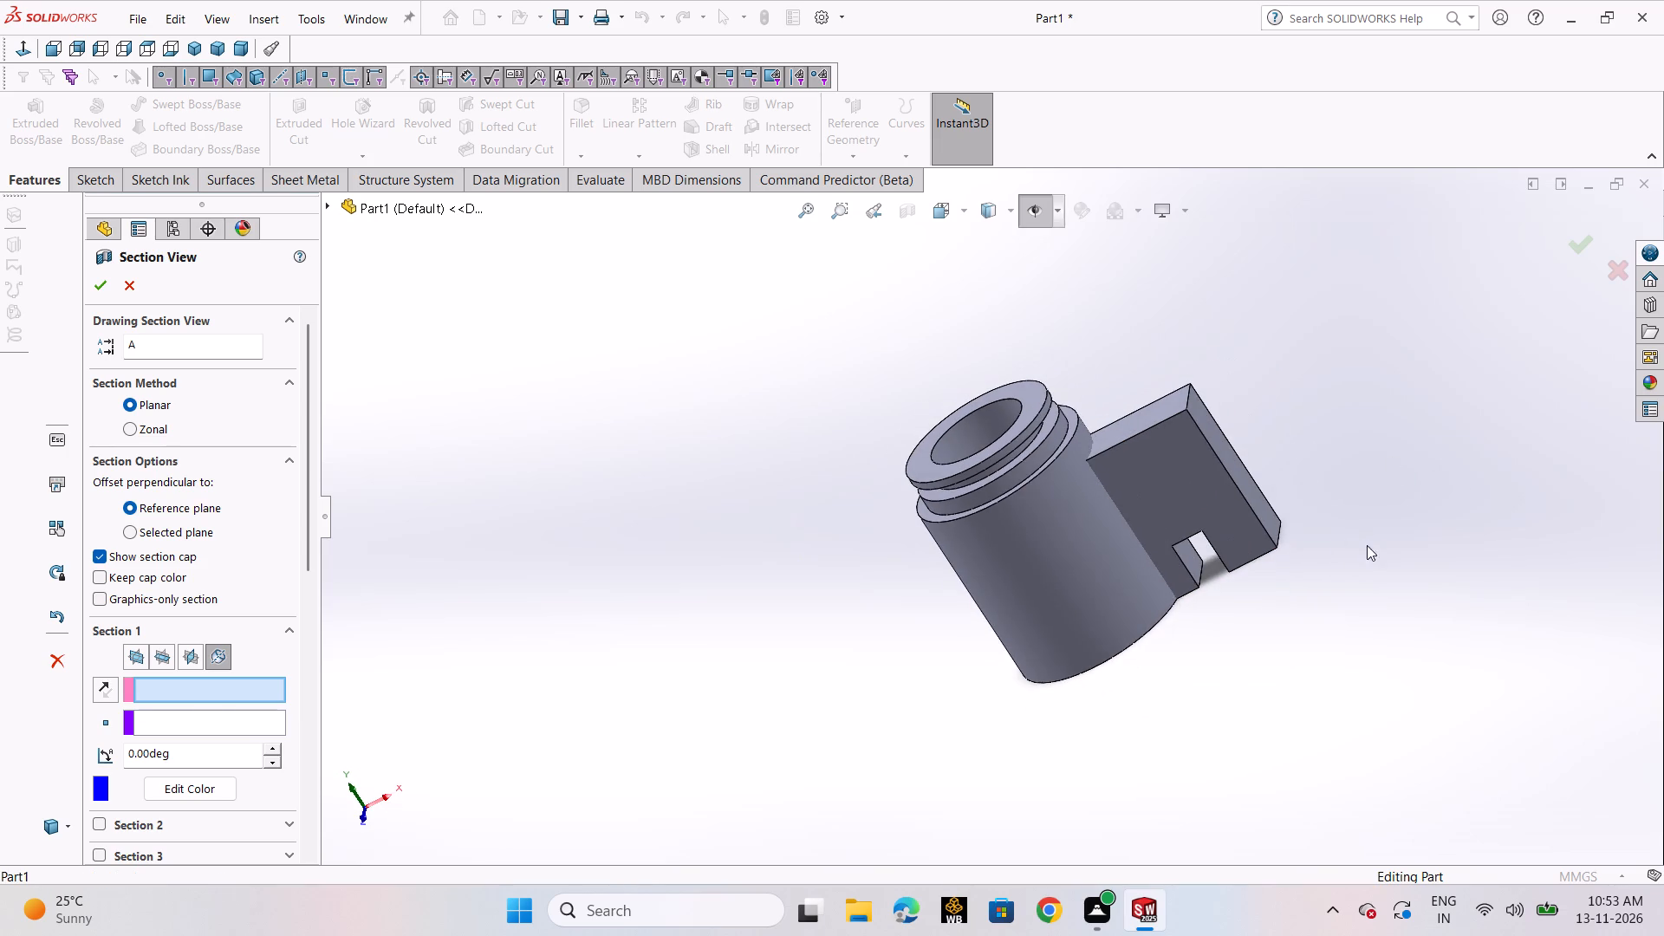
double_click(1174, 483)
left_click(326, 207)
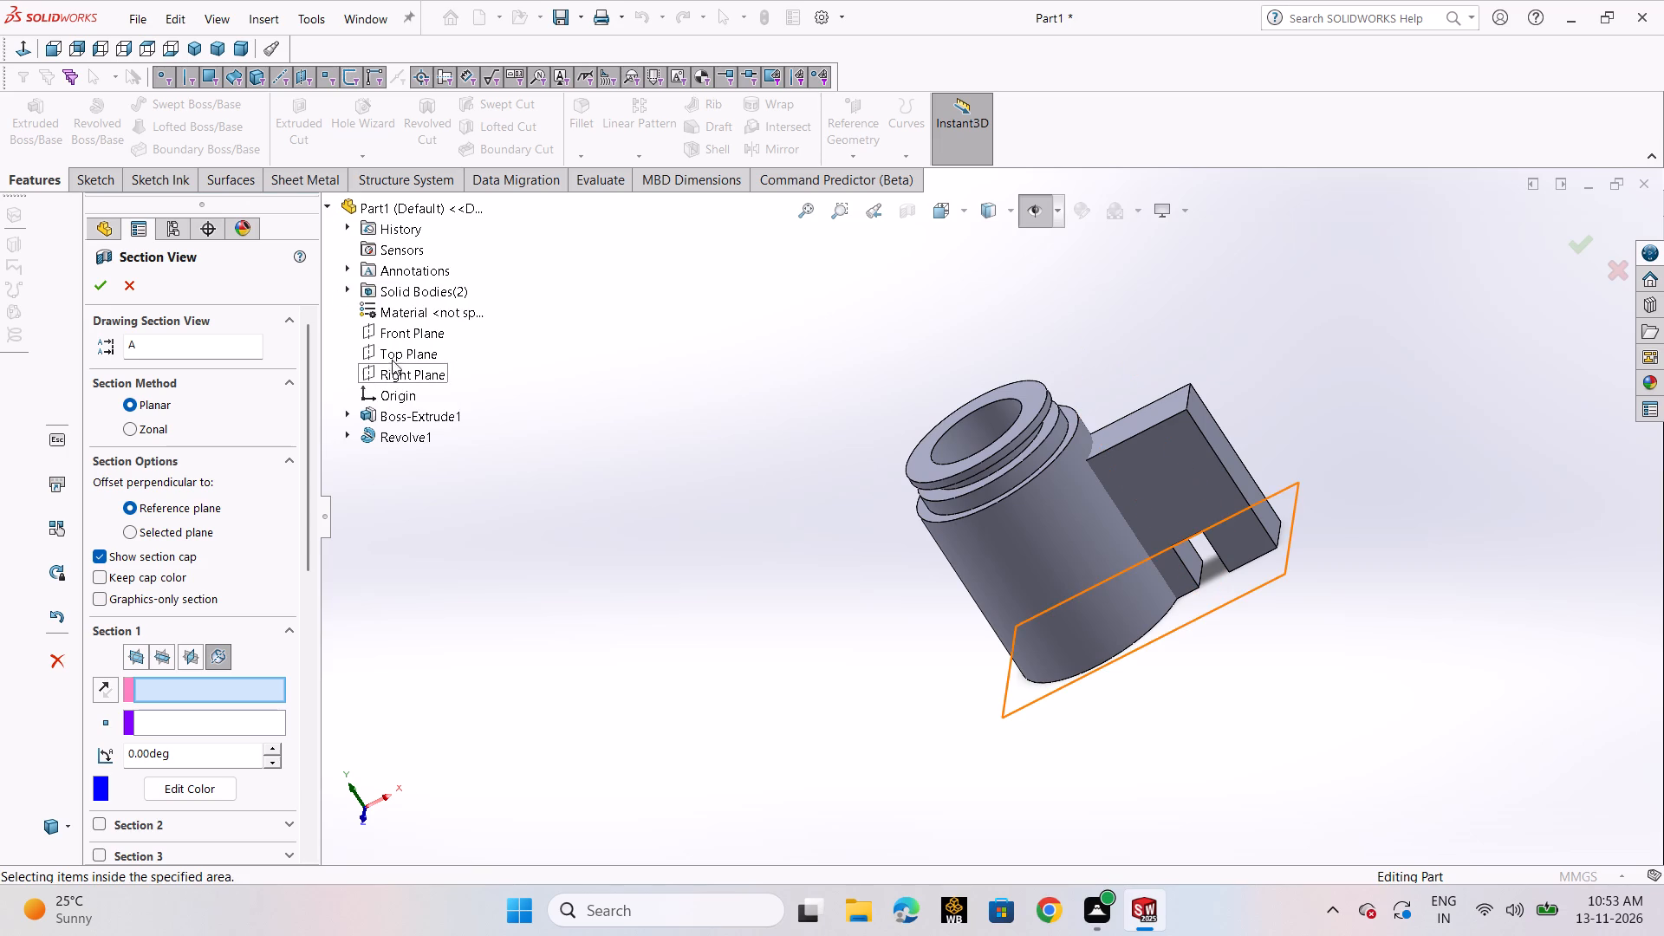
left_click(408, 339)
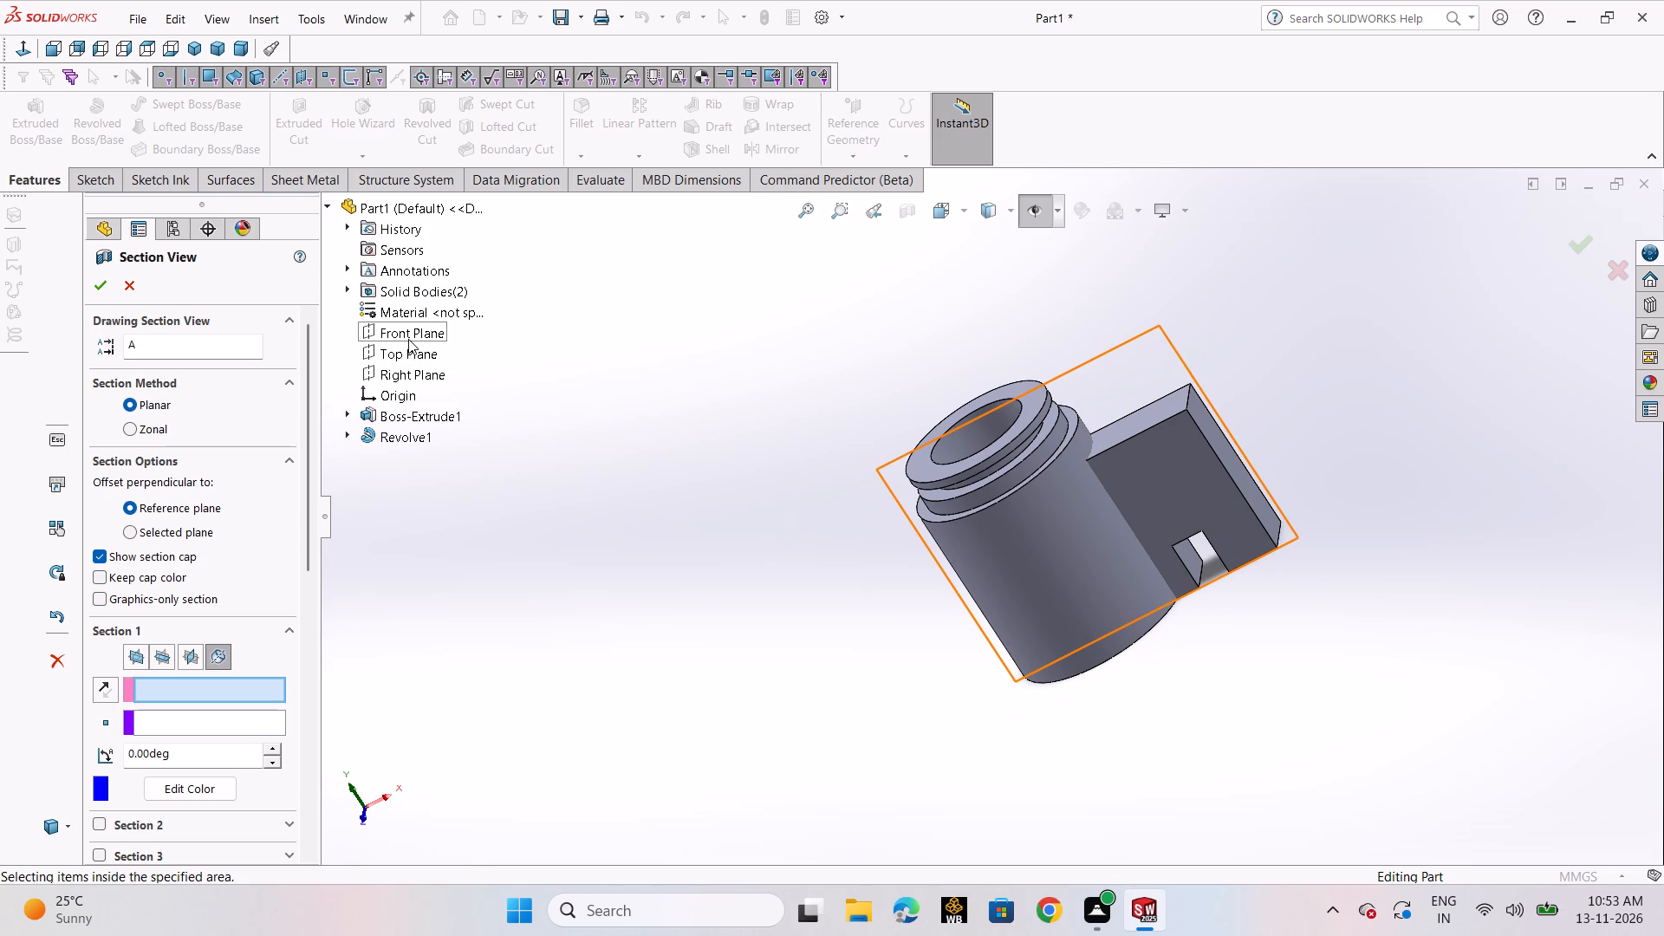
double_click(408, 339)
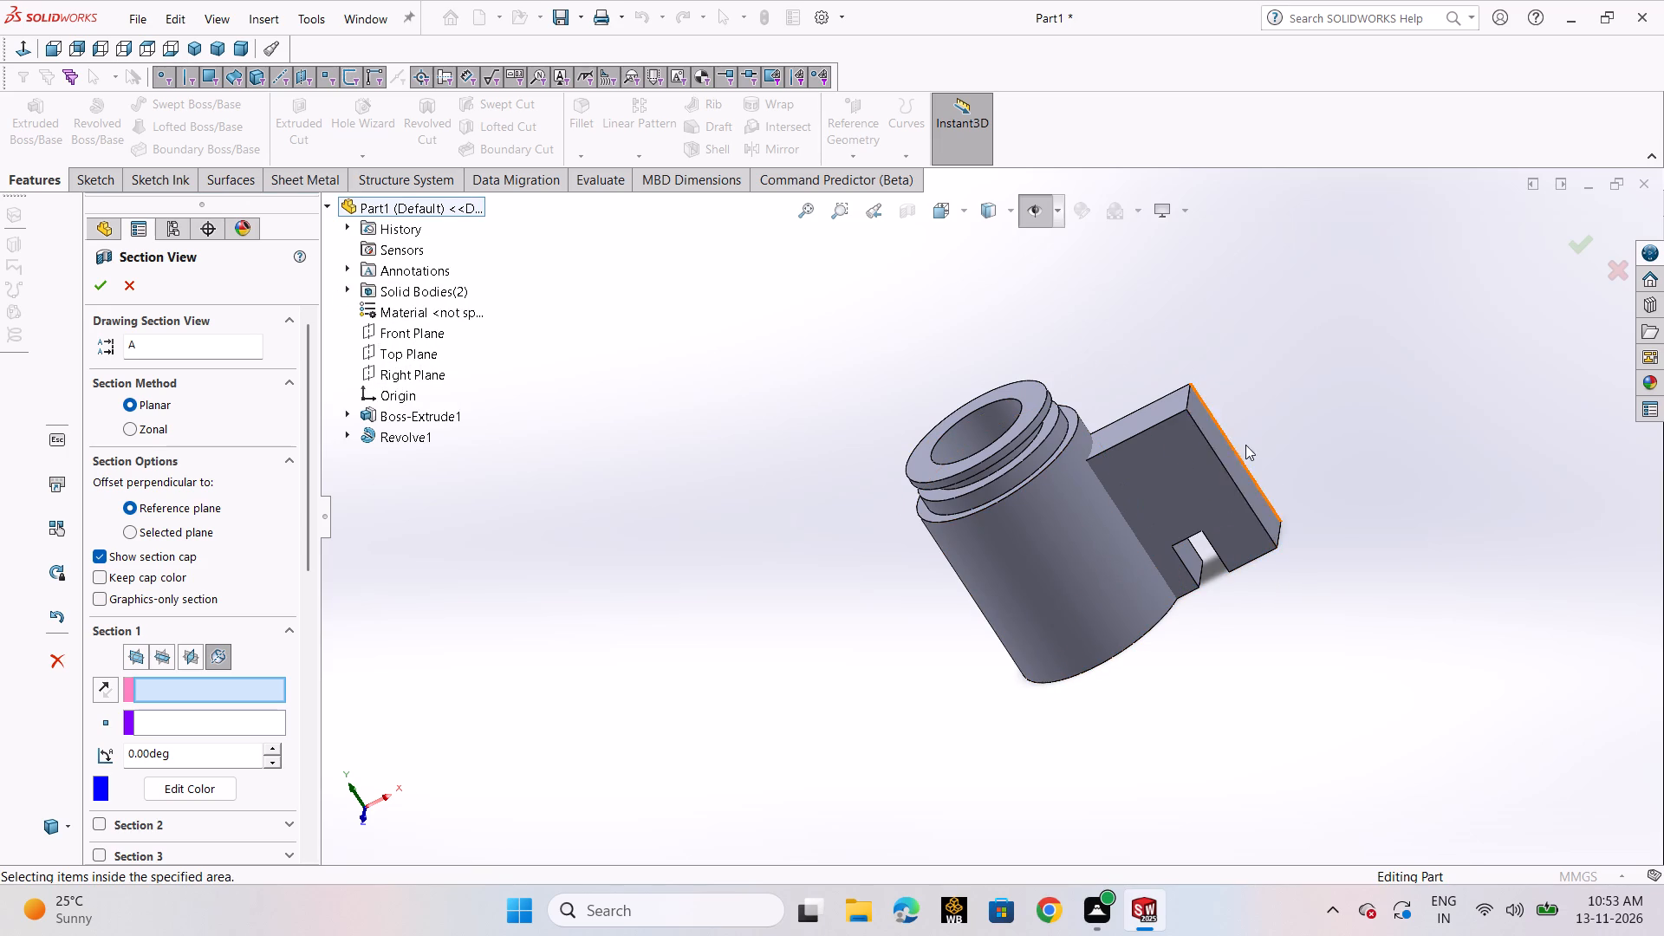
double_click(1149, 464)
Section the part through the cylinder's outer face, examine the stepped bore and plate joint, and leave the section view.
left_click(1064, 555)
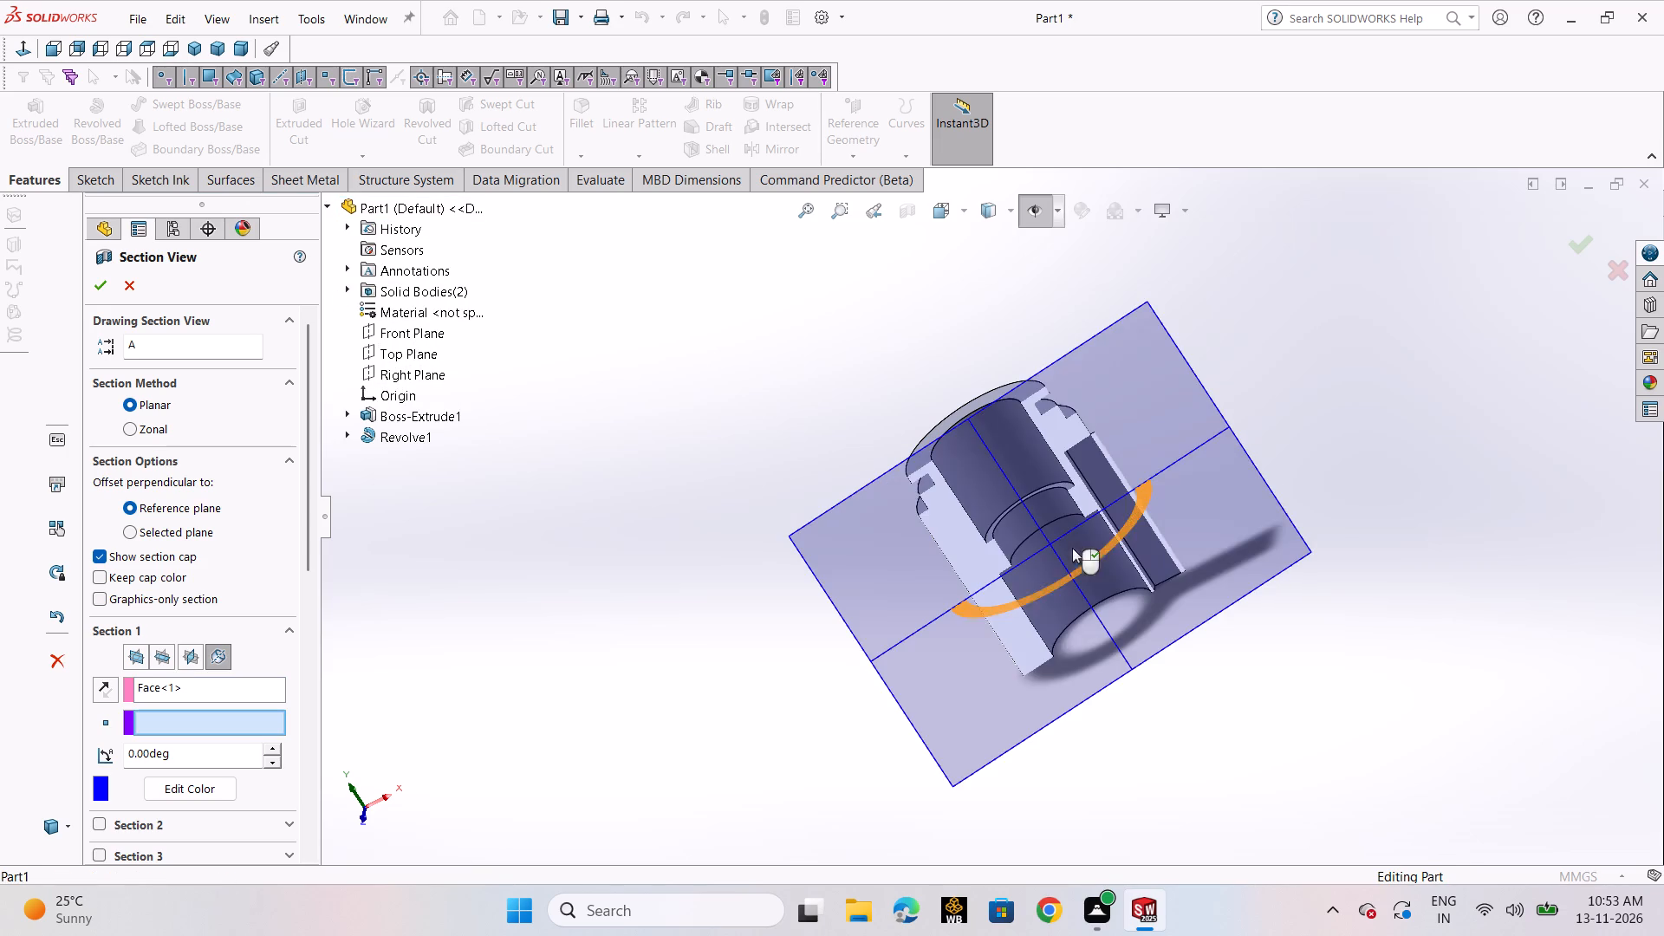
middle_click_drag(1311, 481, 1259, 322)
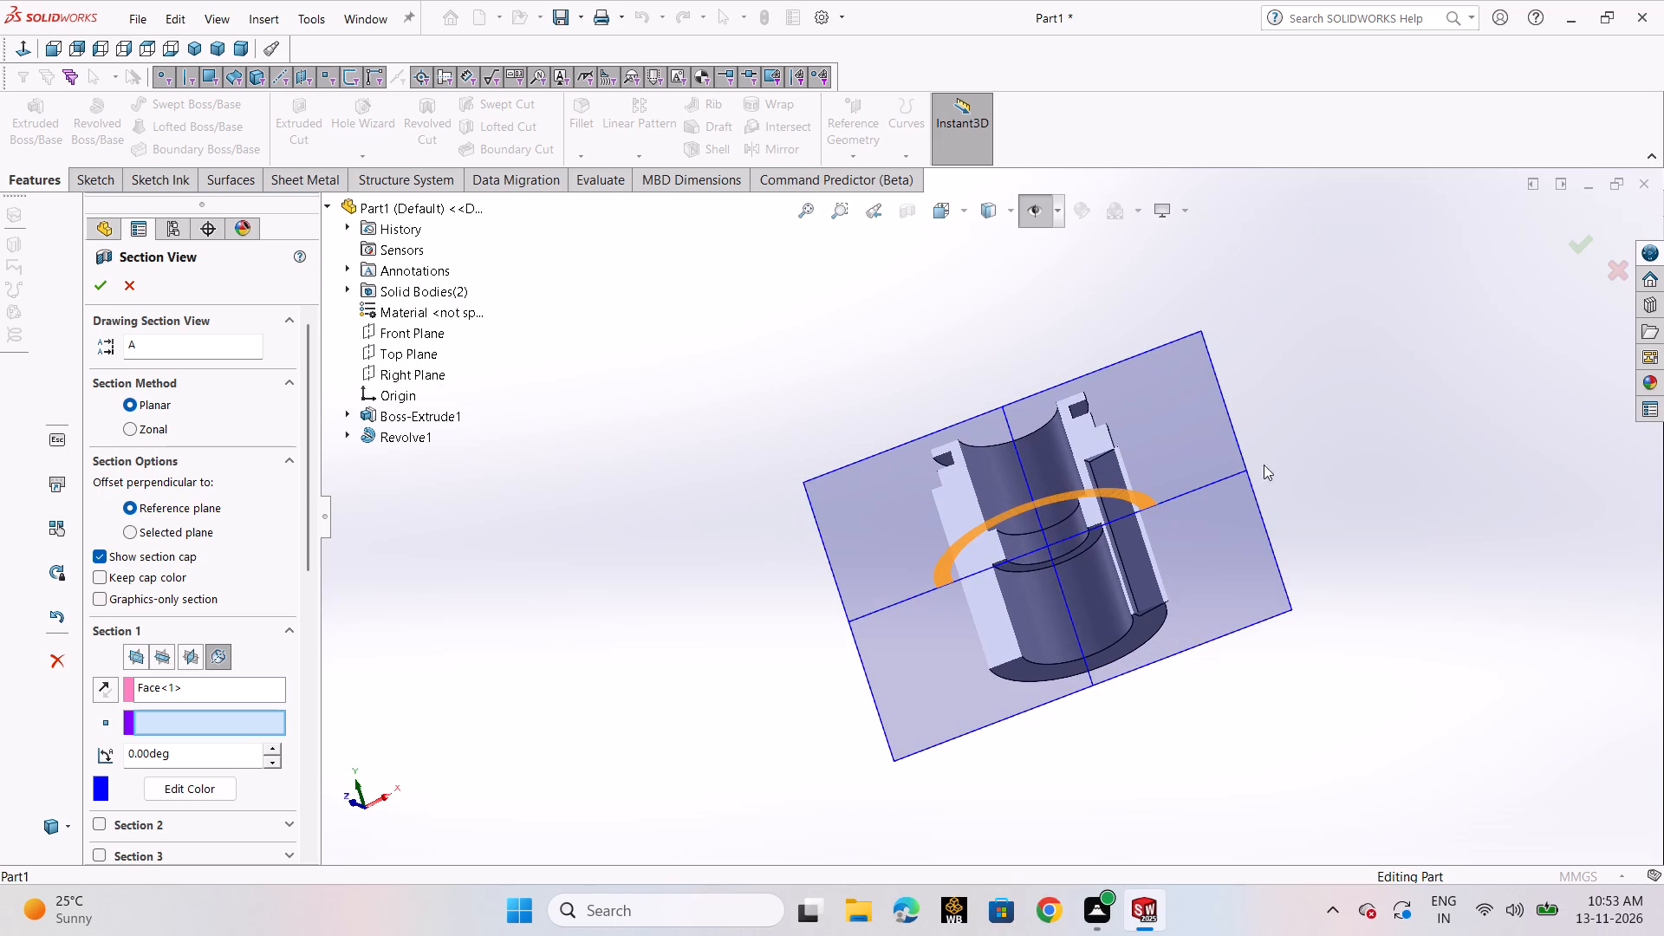
middle_click_drag(1284, 439, 1284, 555)
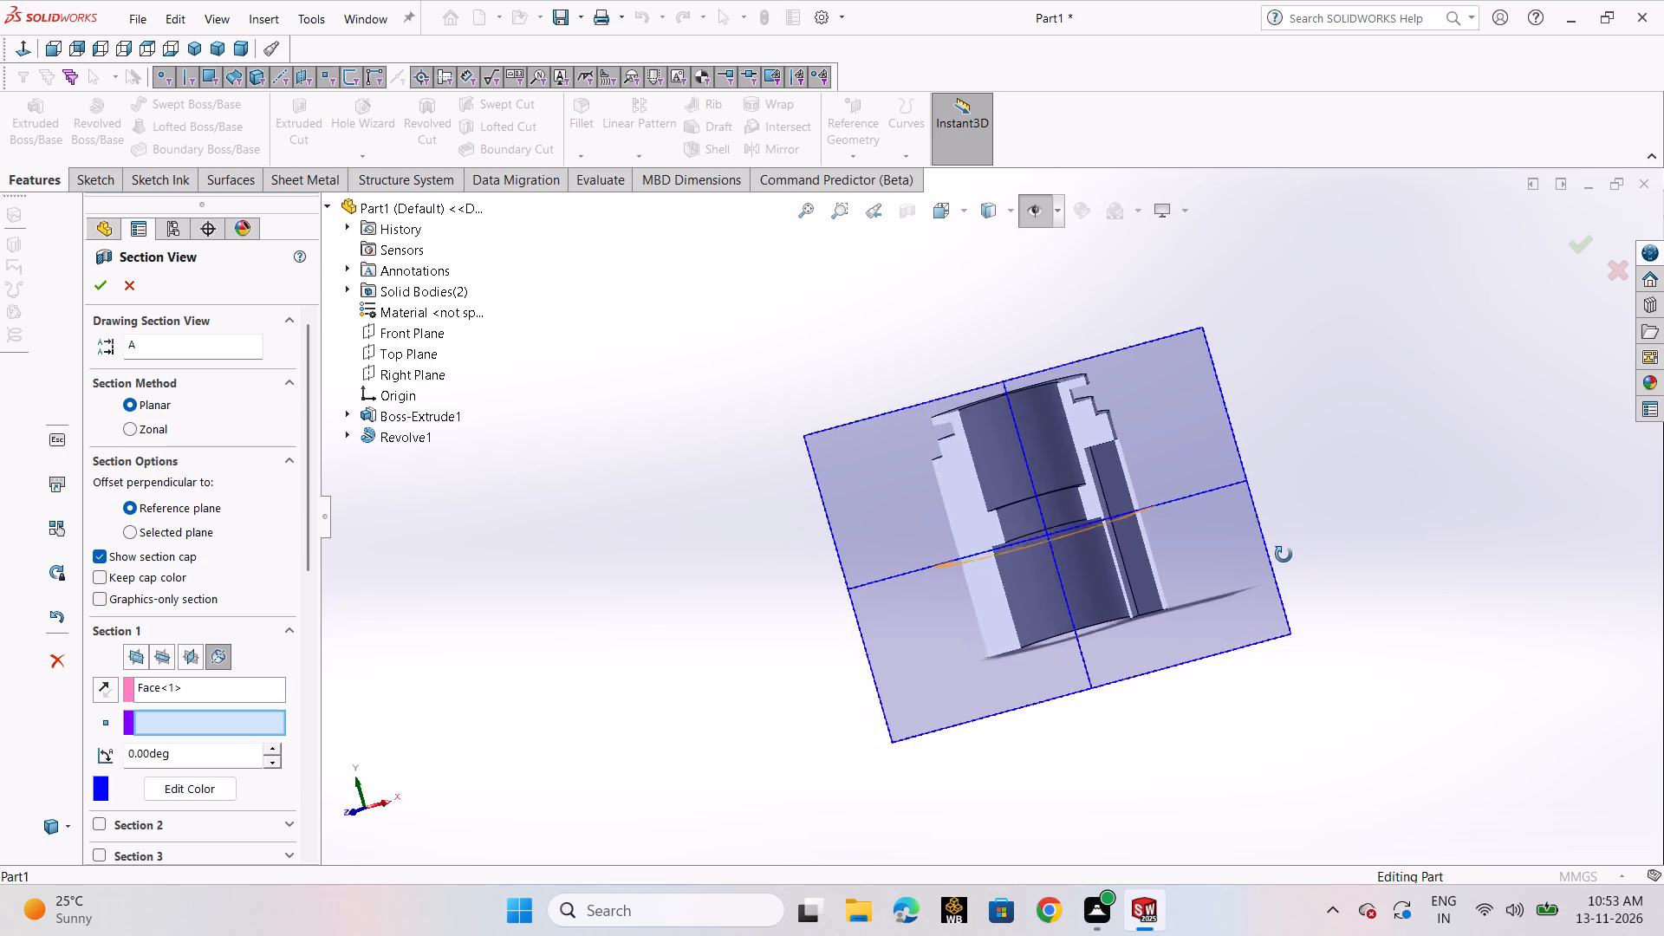
middle_click_drag(1284, 555, 1328, 556)
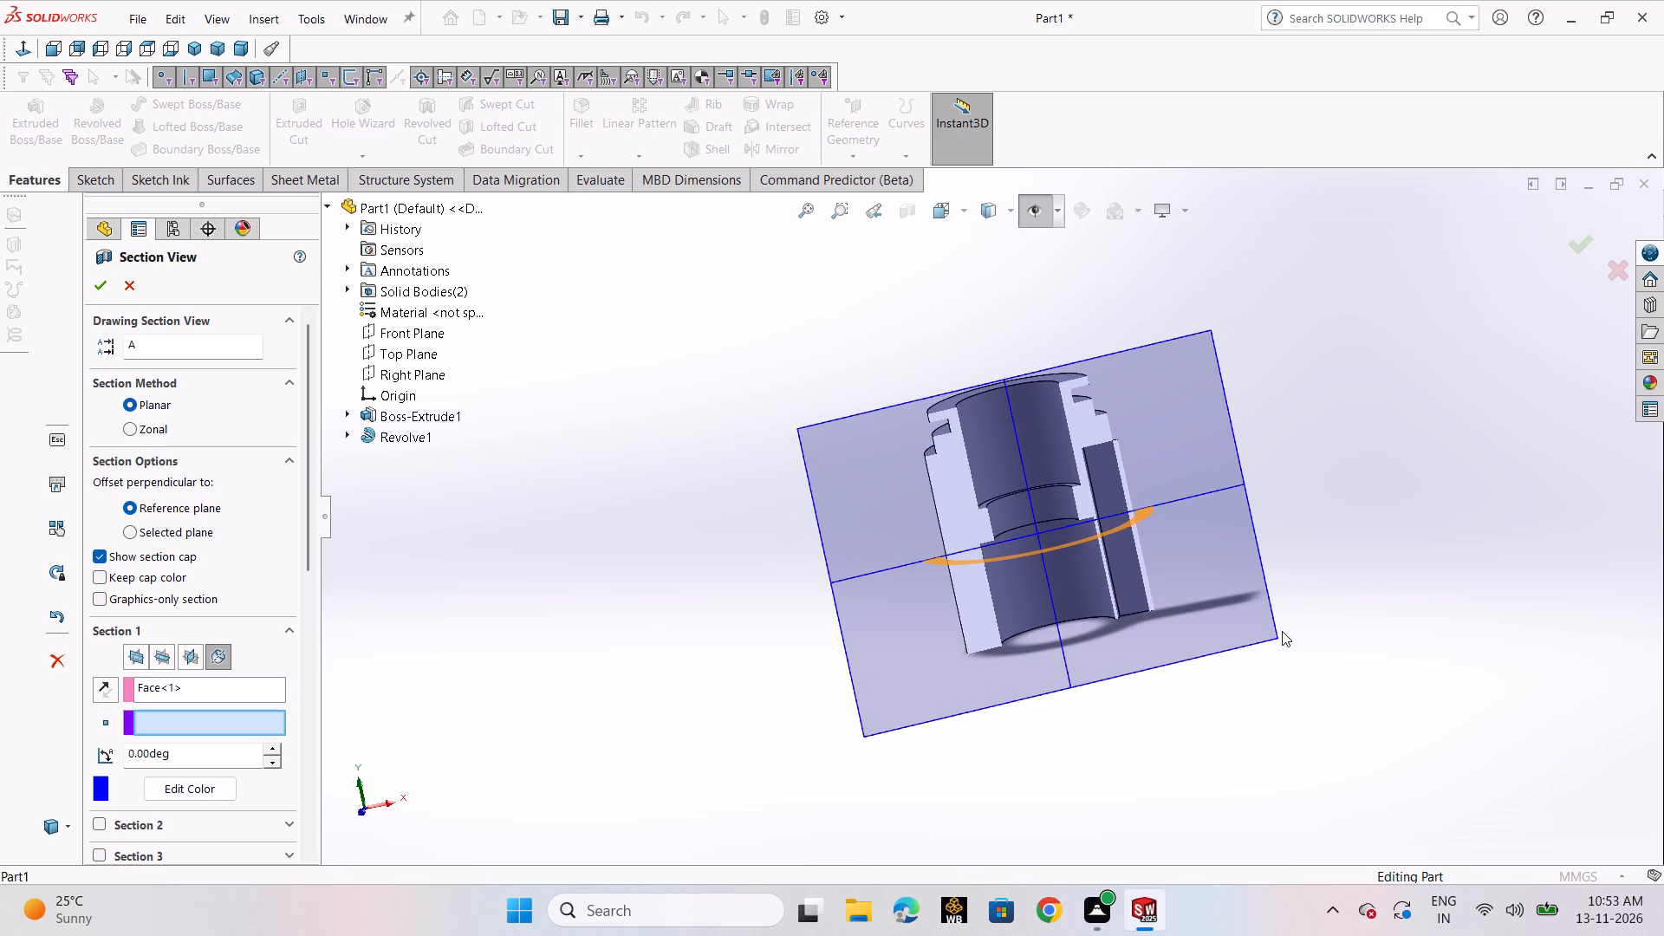
left_click(124, 293)
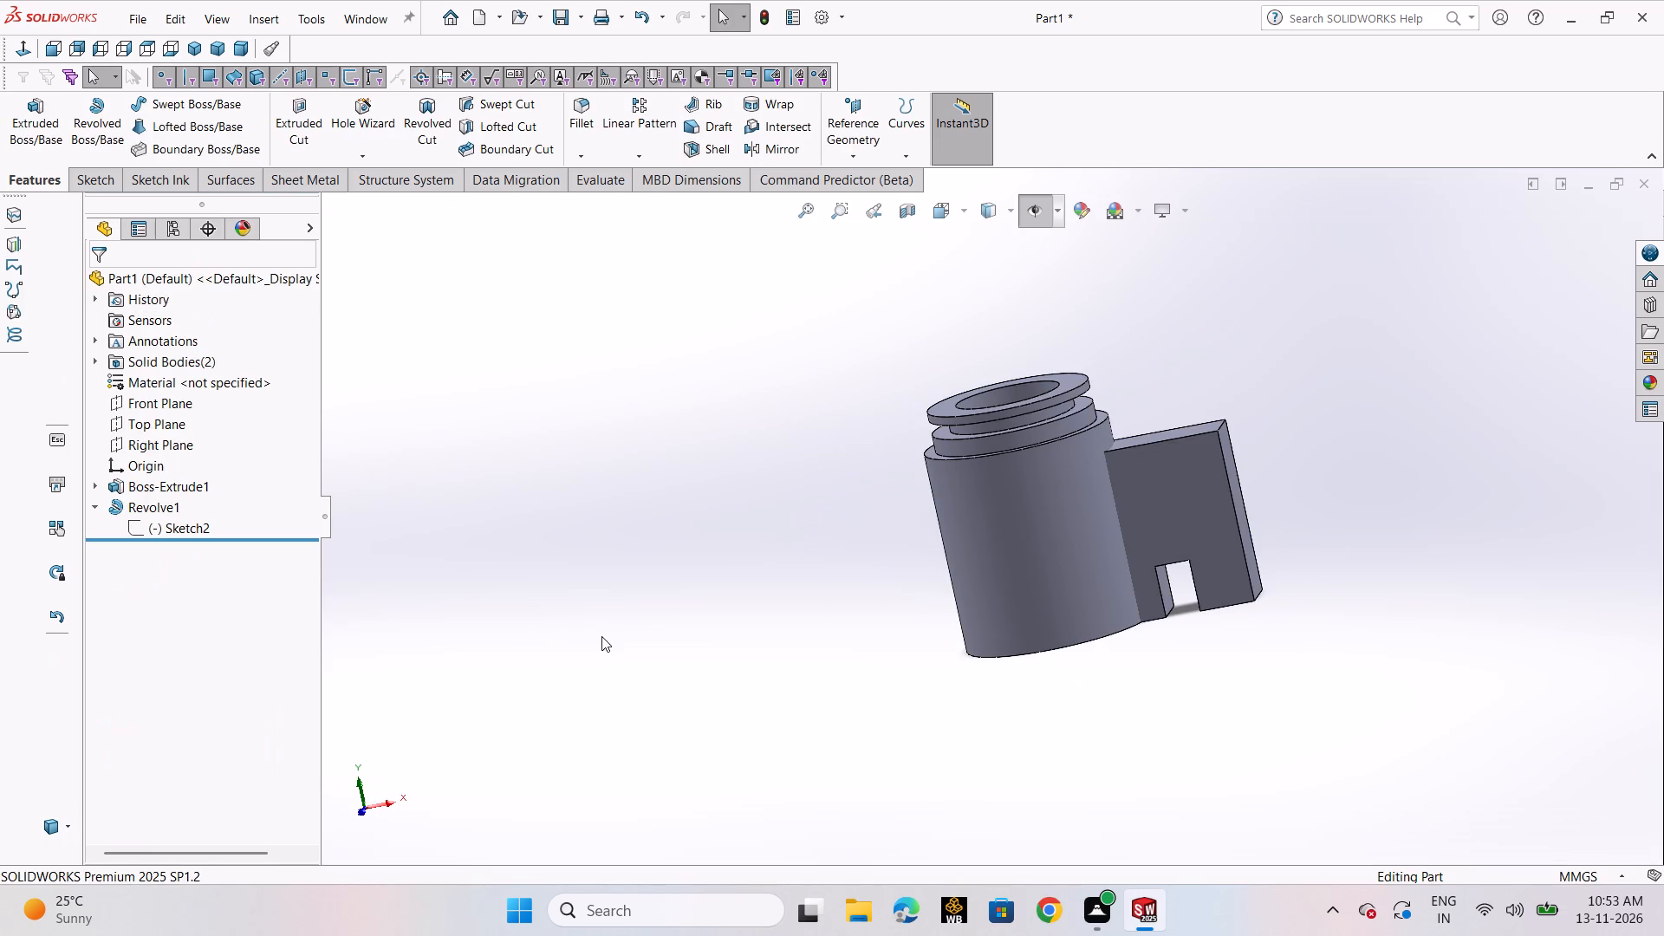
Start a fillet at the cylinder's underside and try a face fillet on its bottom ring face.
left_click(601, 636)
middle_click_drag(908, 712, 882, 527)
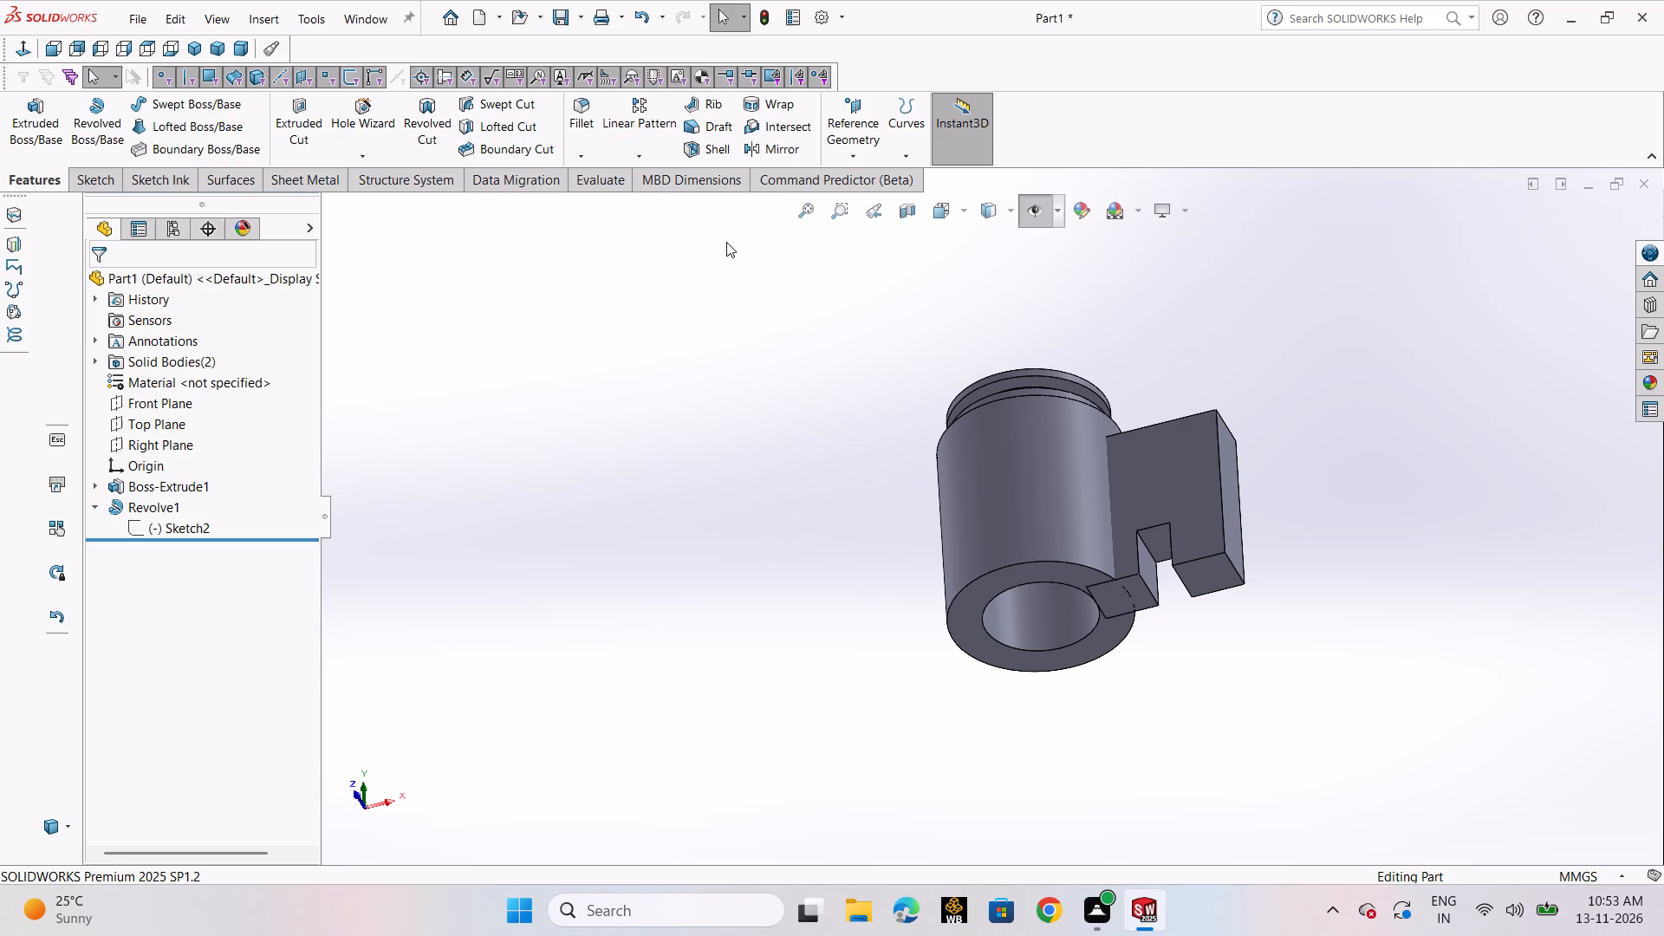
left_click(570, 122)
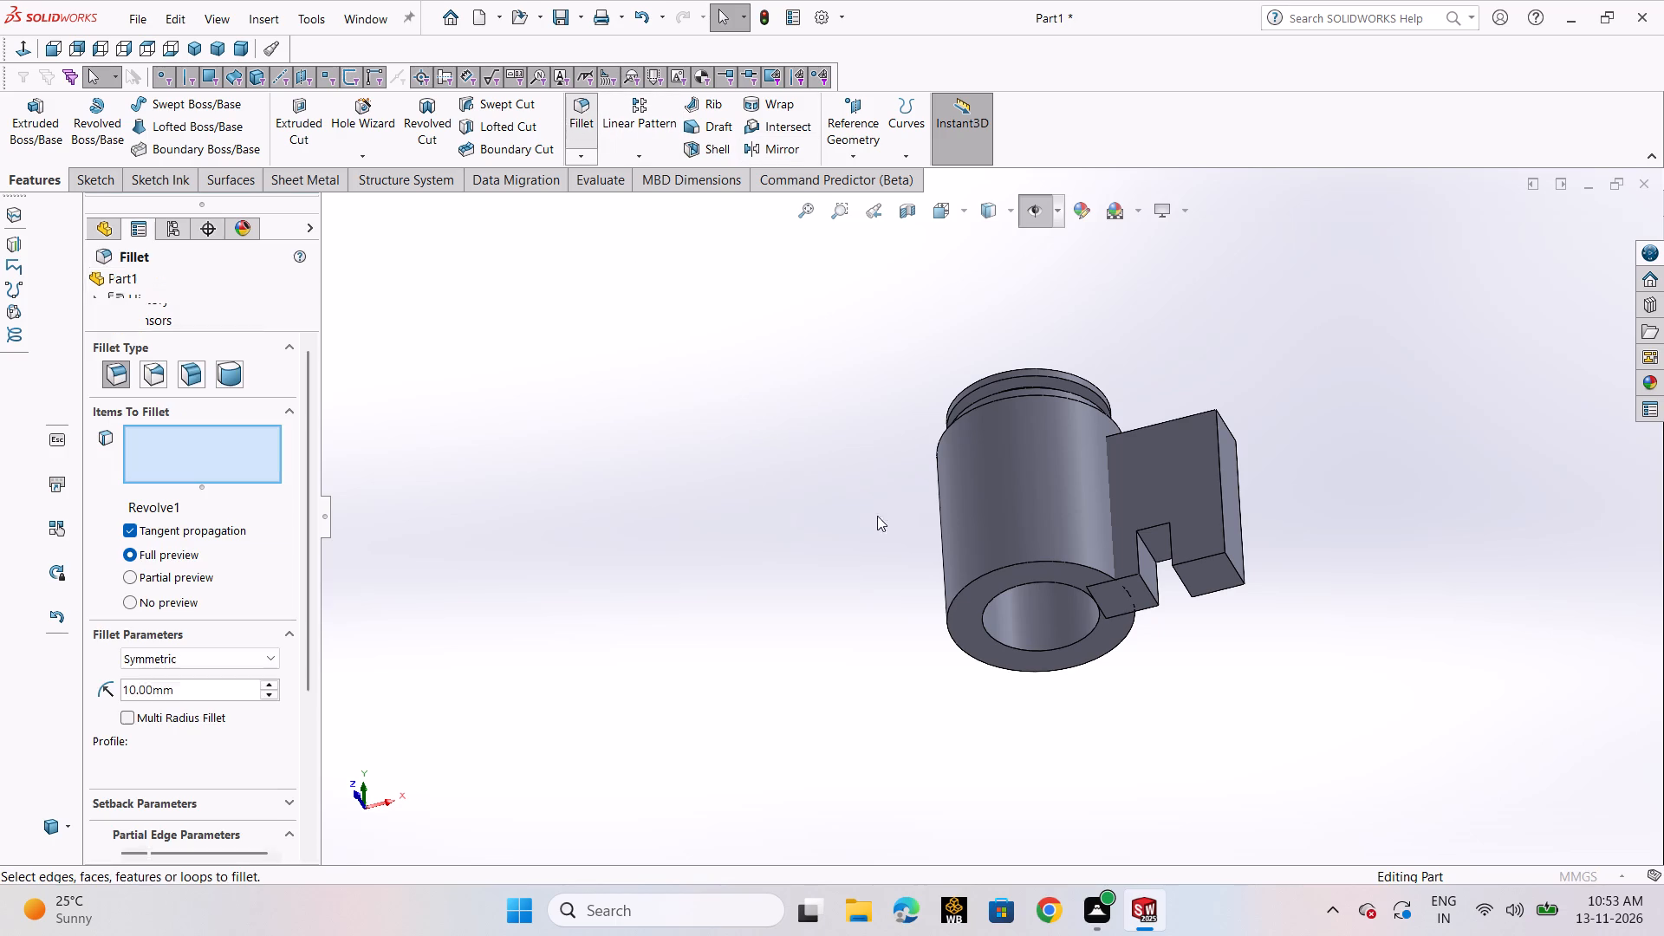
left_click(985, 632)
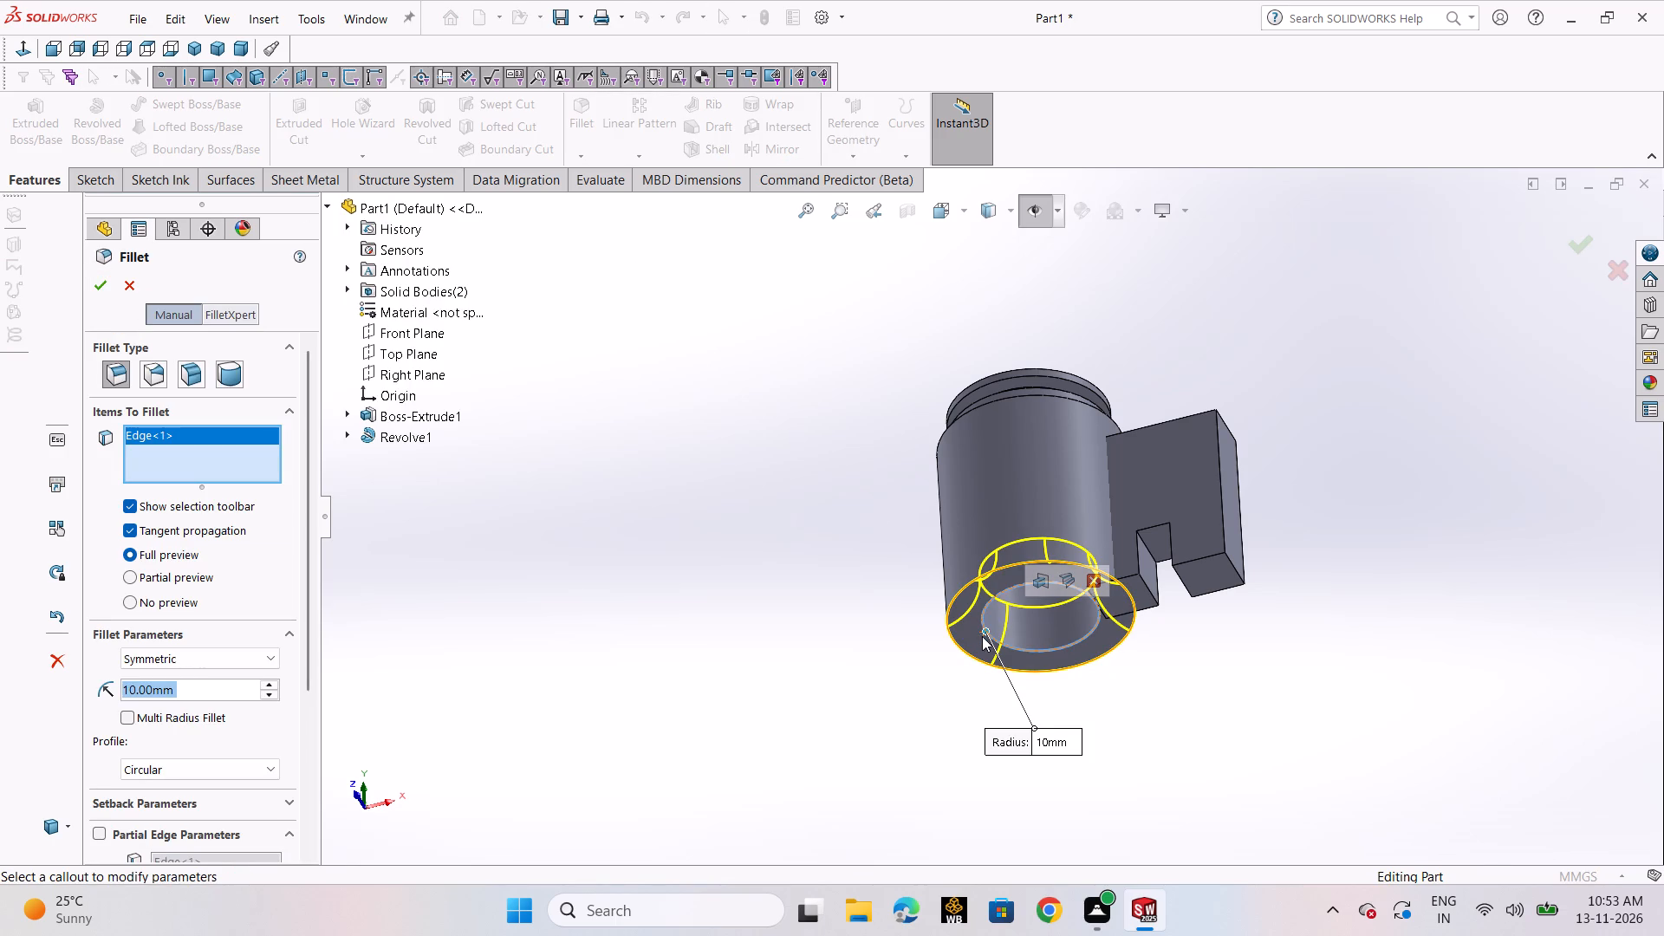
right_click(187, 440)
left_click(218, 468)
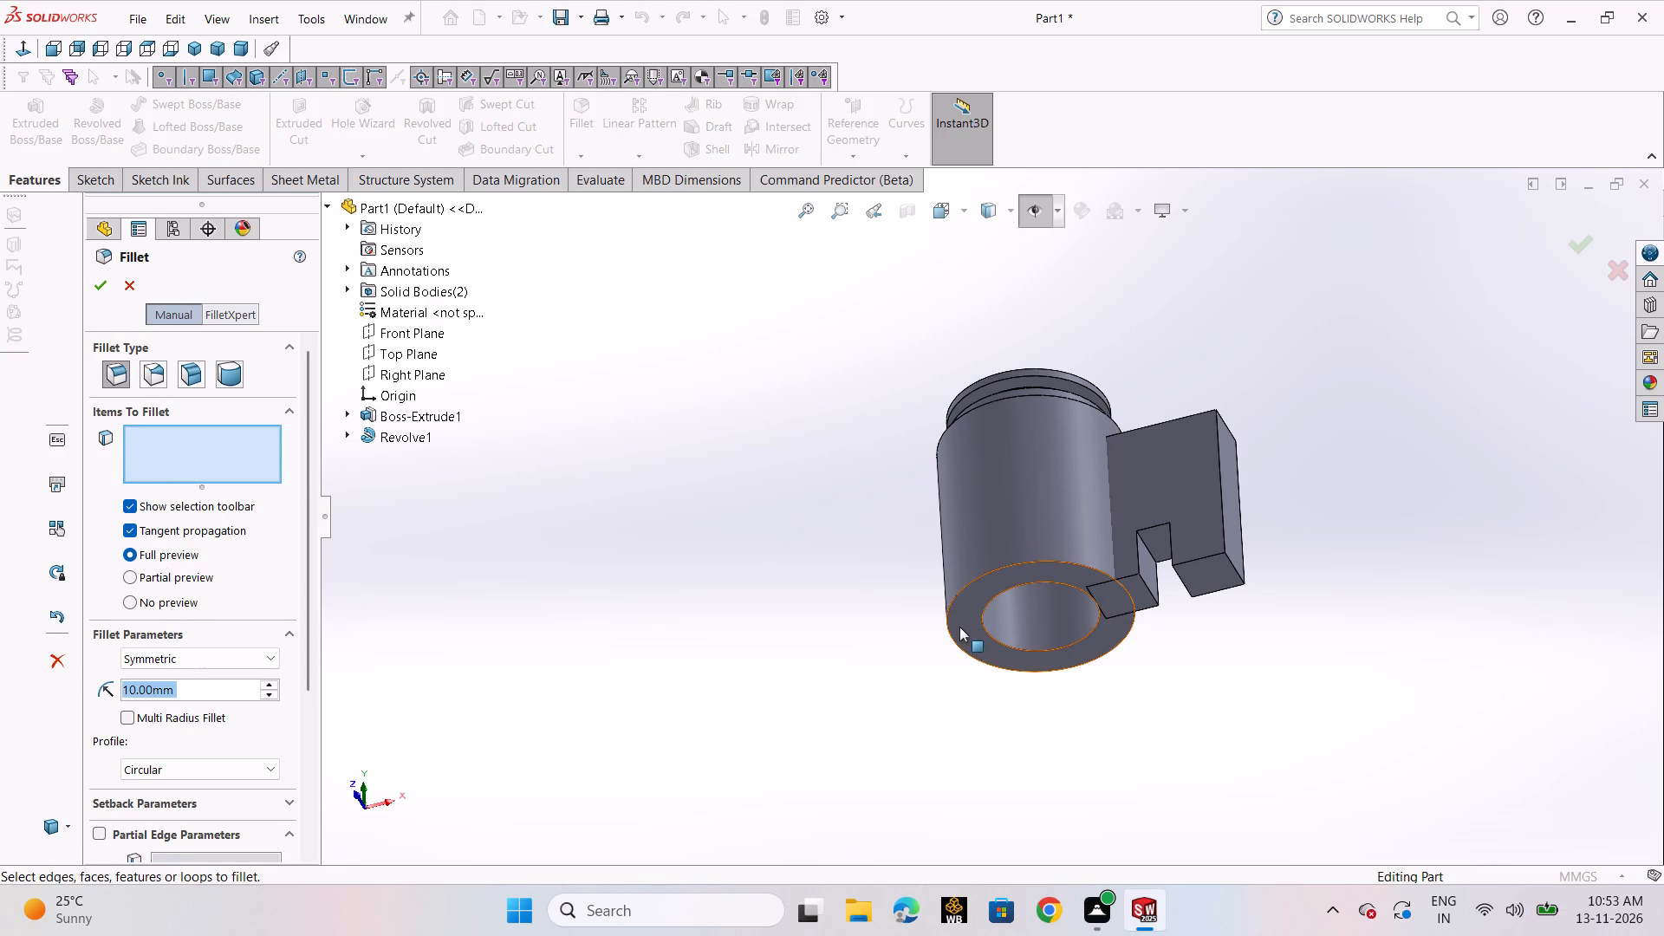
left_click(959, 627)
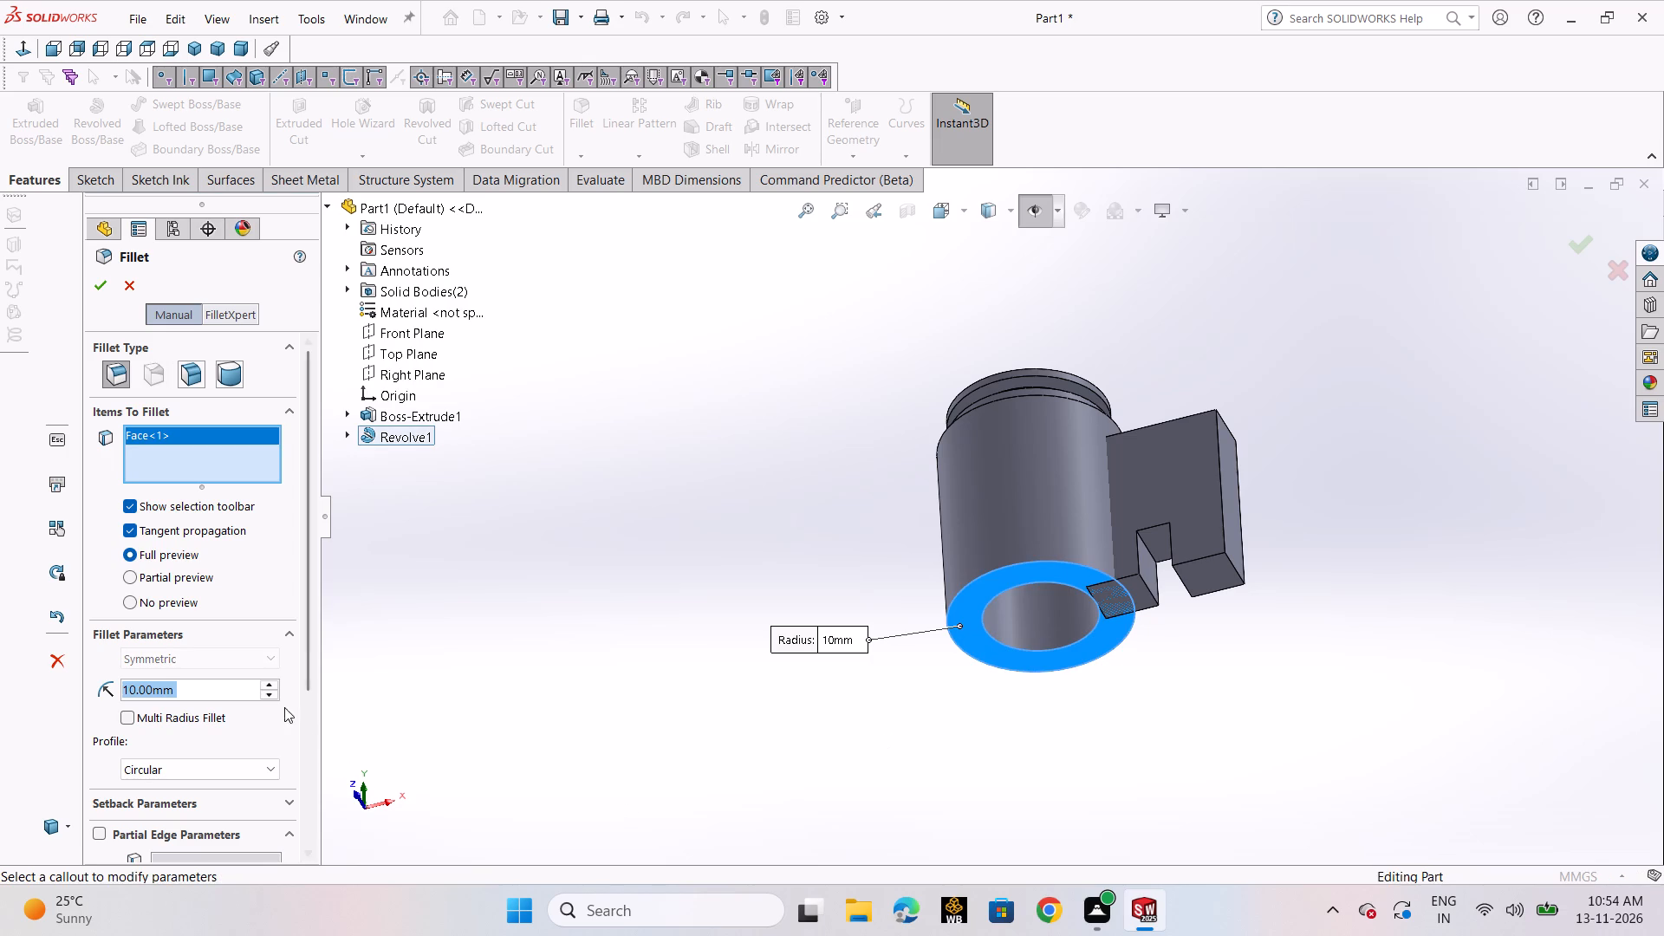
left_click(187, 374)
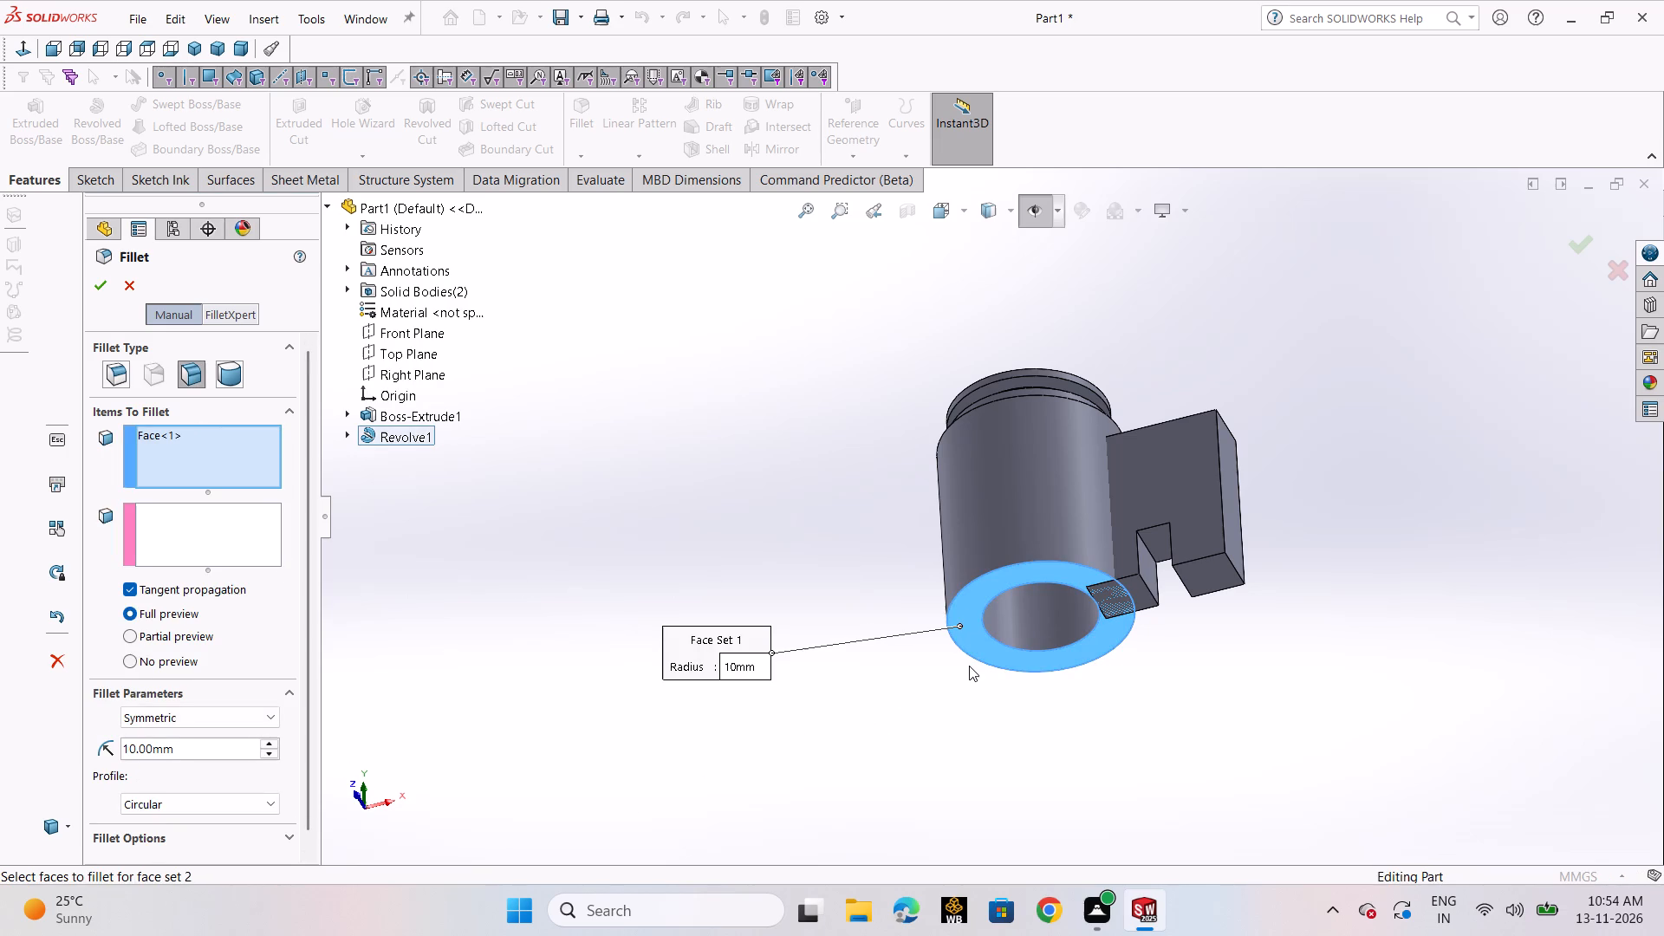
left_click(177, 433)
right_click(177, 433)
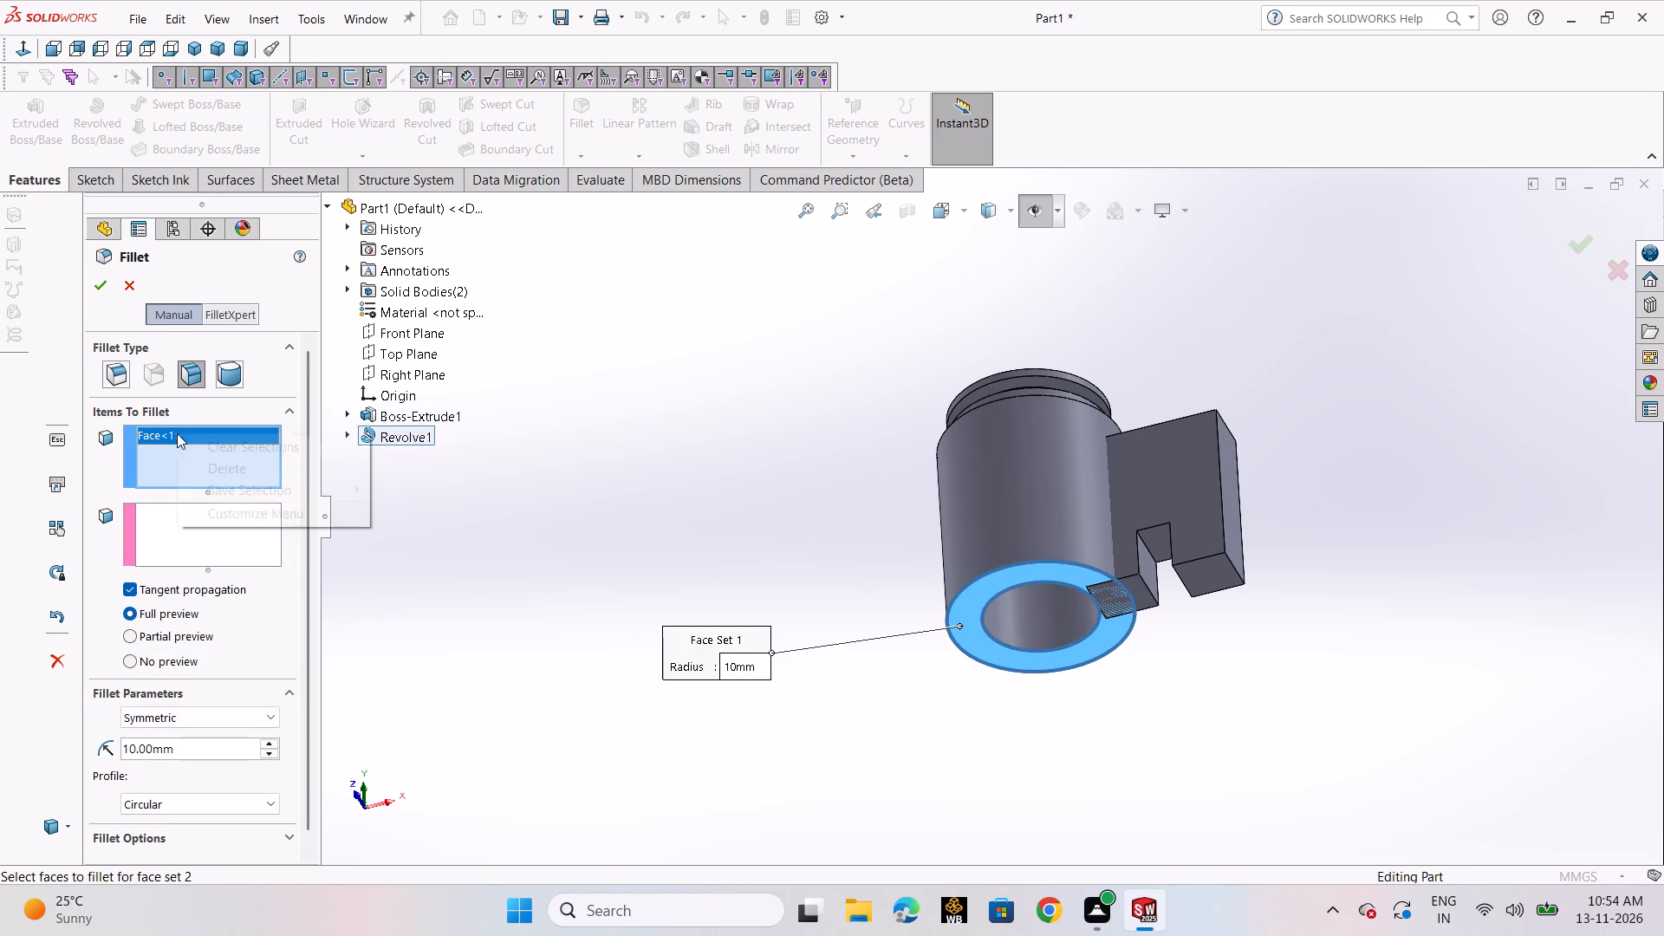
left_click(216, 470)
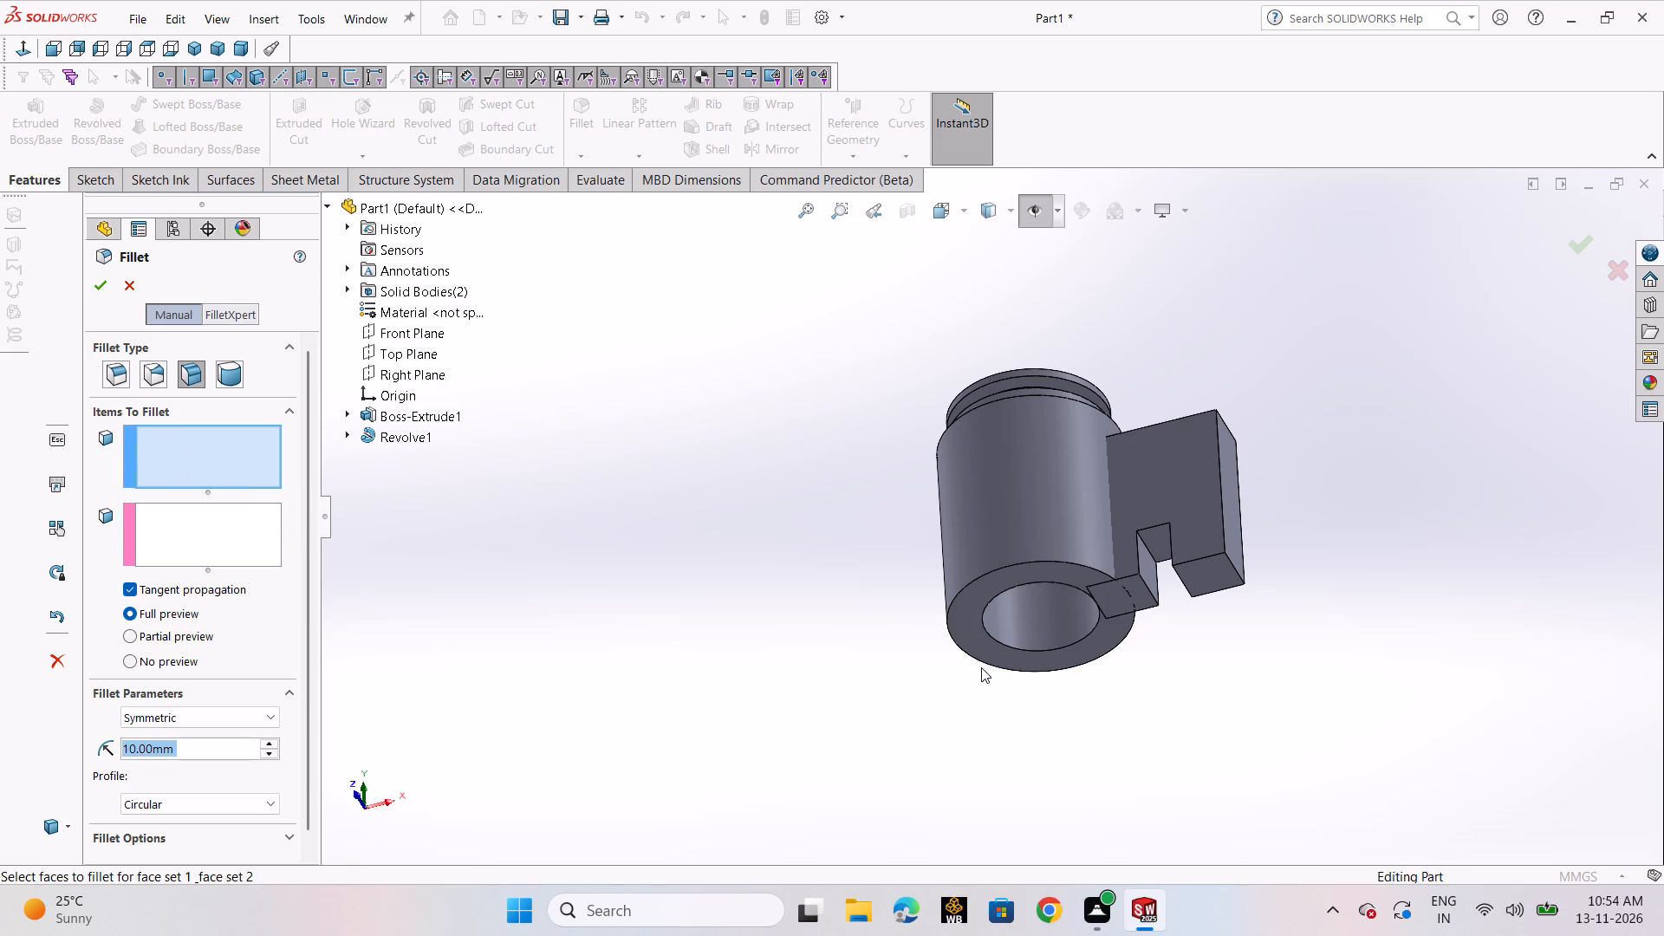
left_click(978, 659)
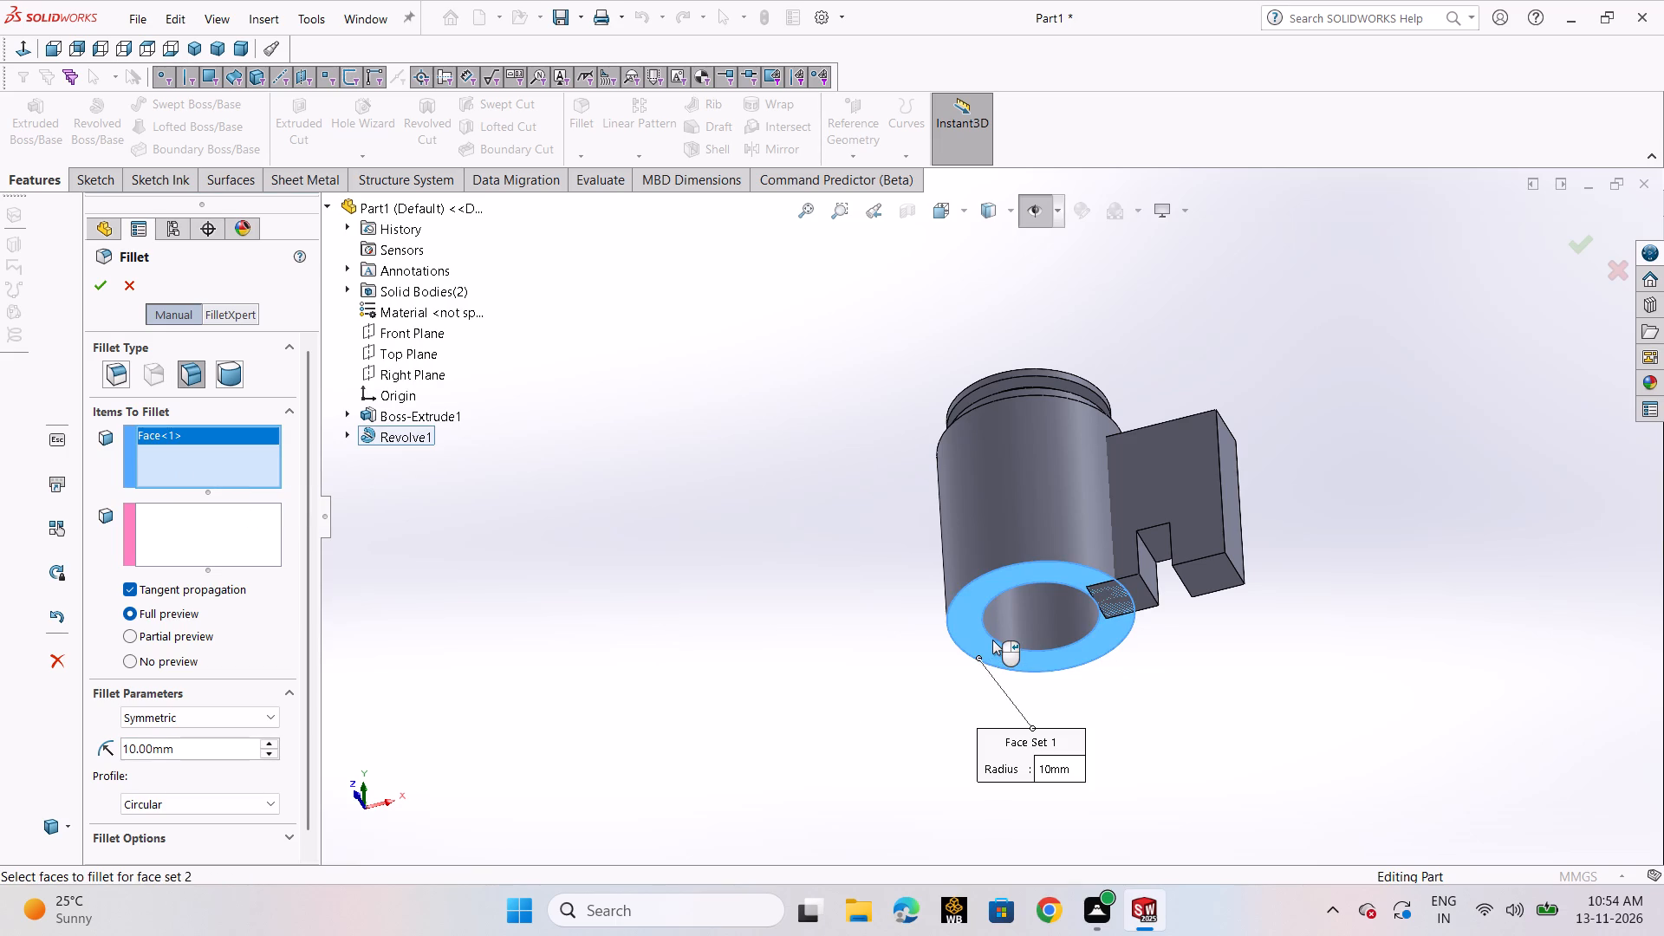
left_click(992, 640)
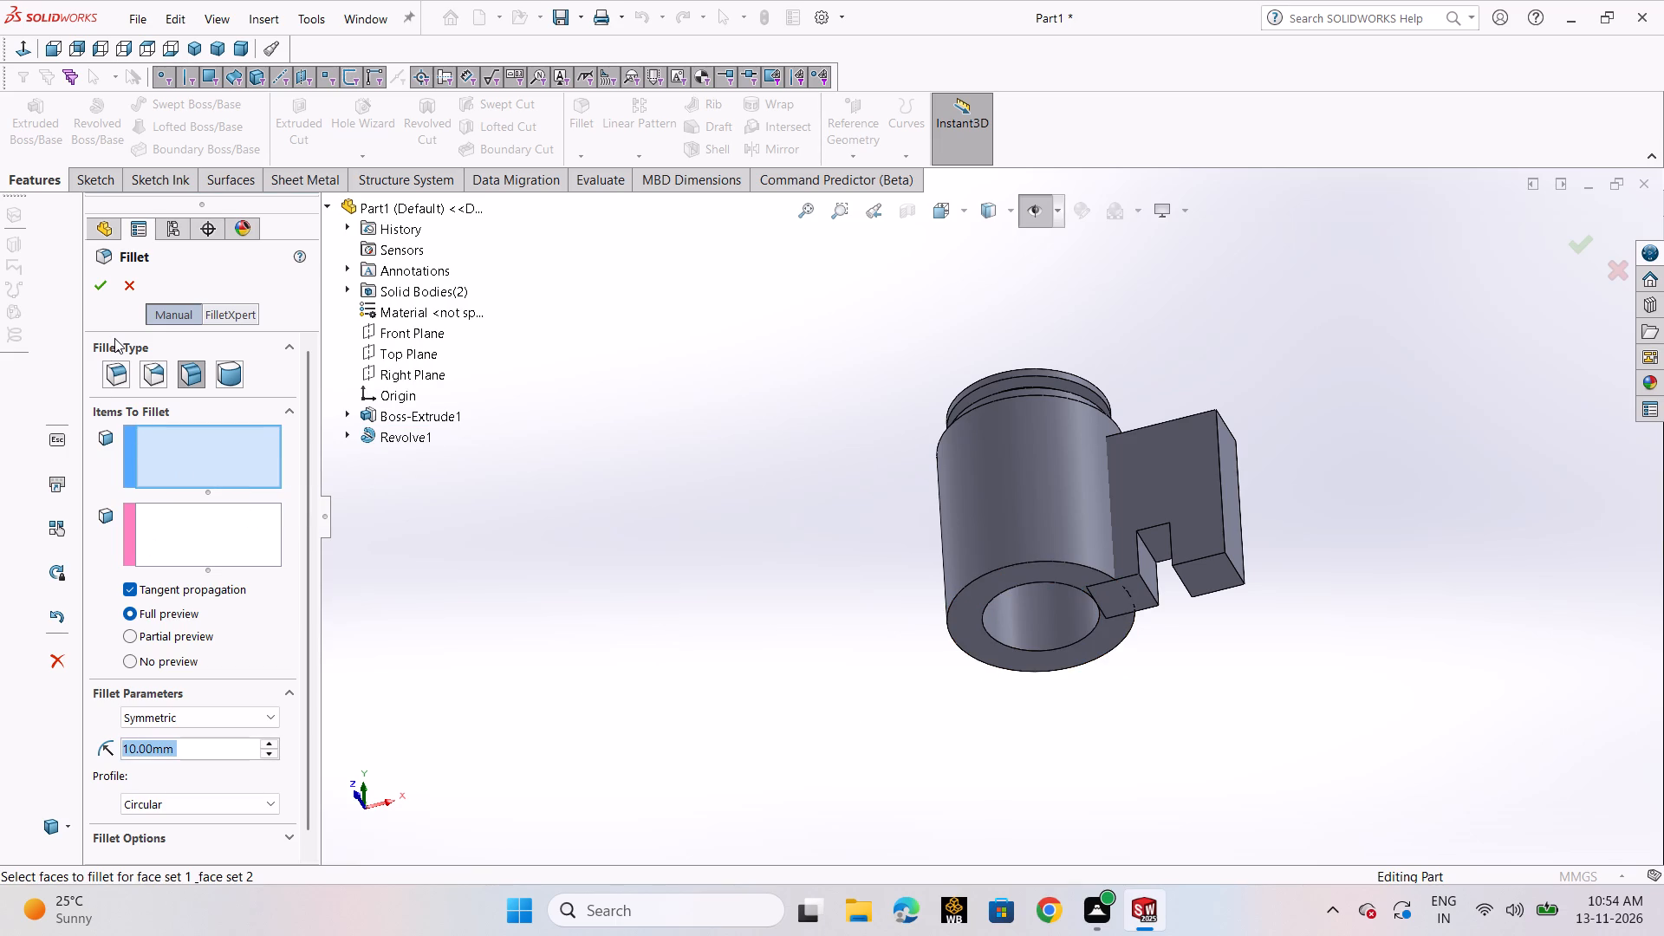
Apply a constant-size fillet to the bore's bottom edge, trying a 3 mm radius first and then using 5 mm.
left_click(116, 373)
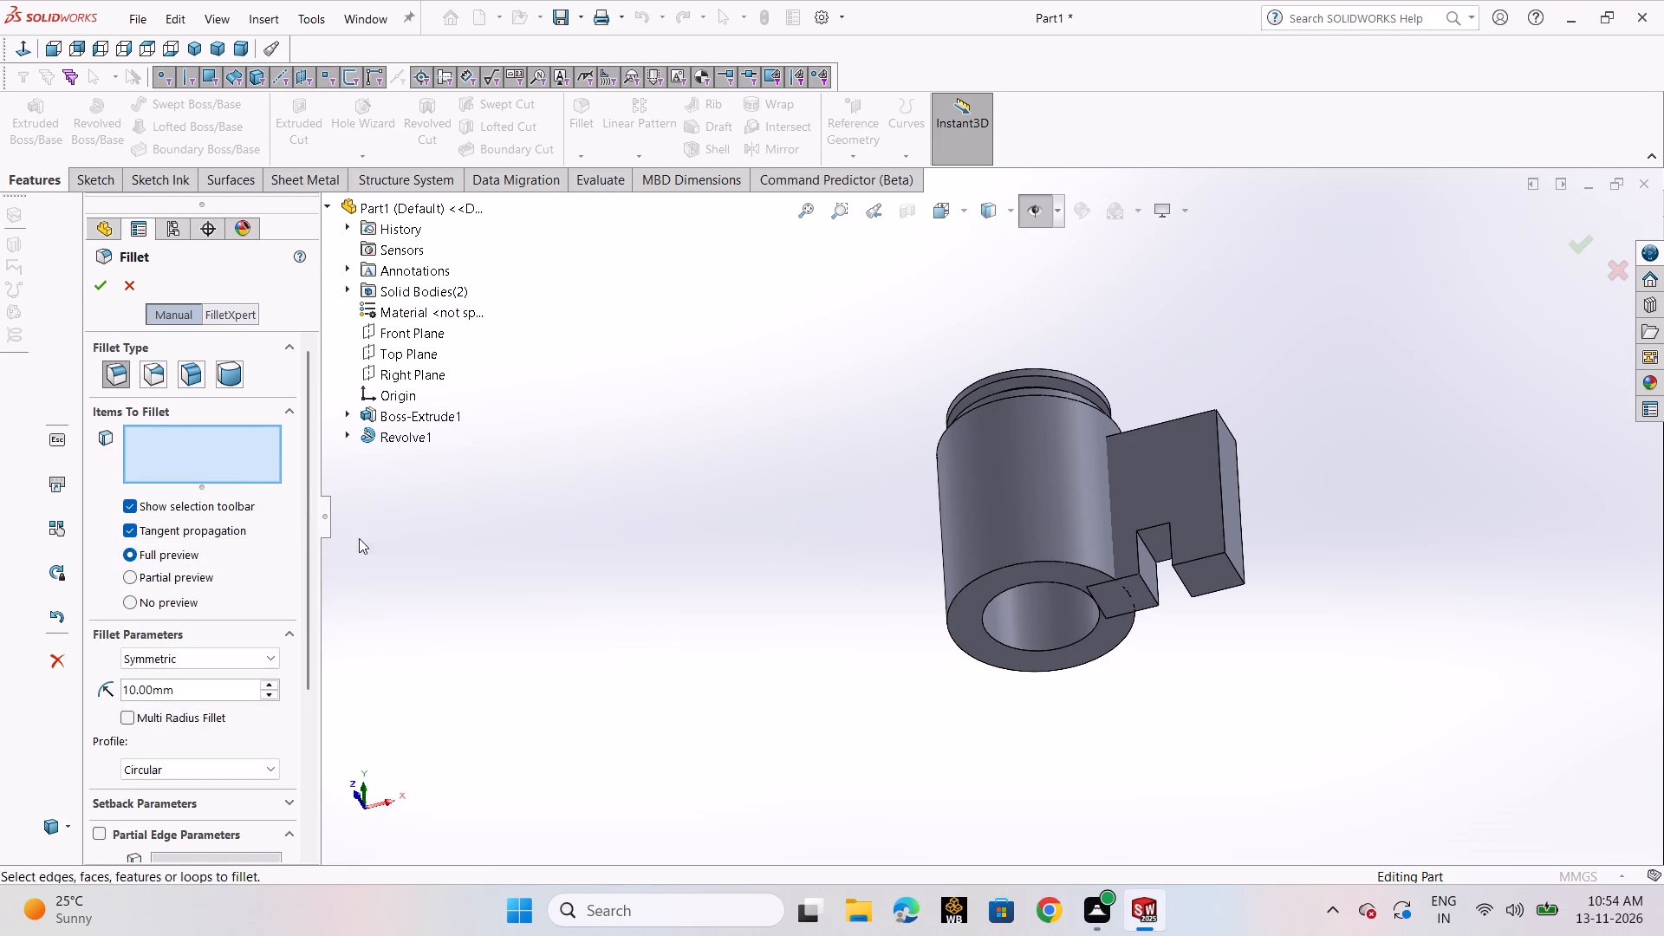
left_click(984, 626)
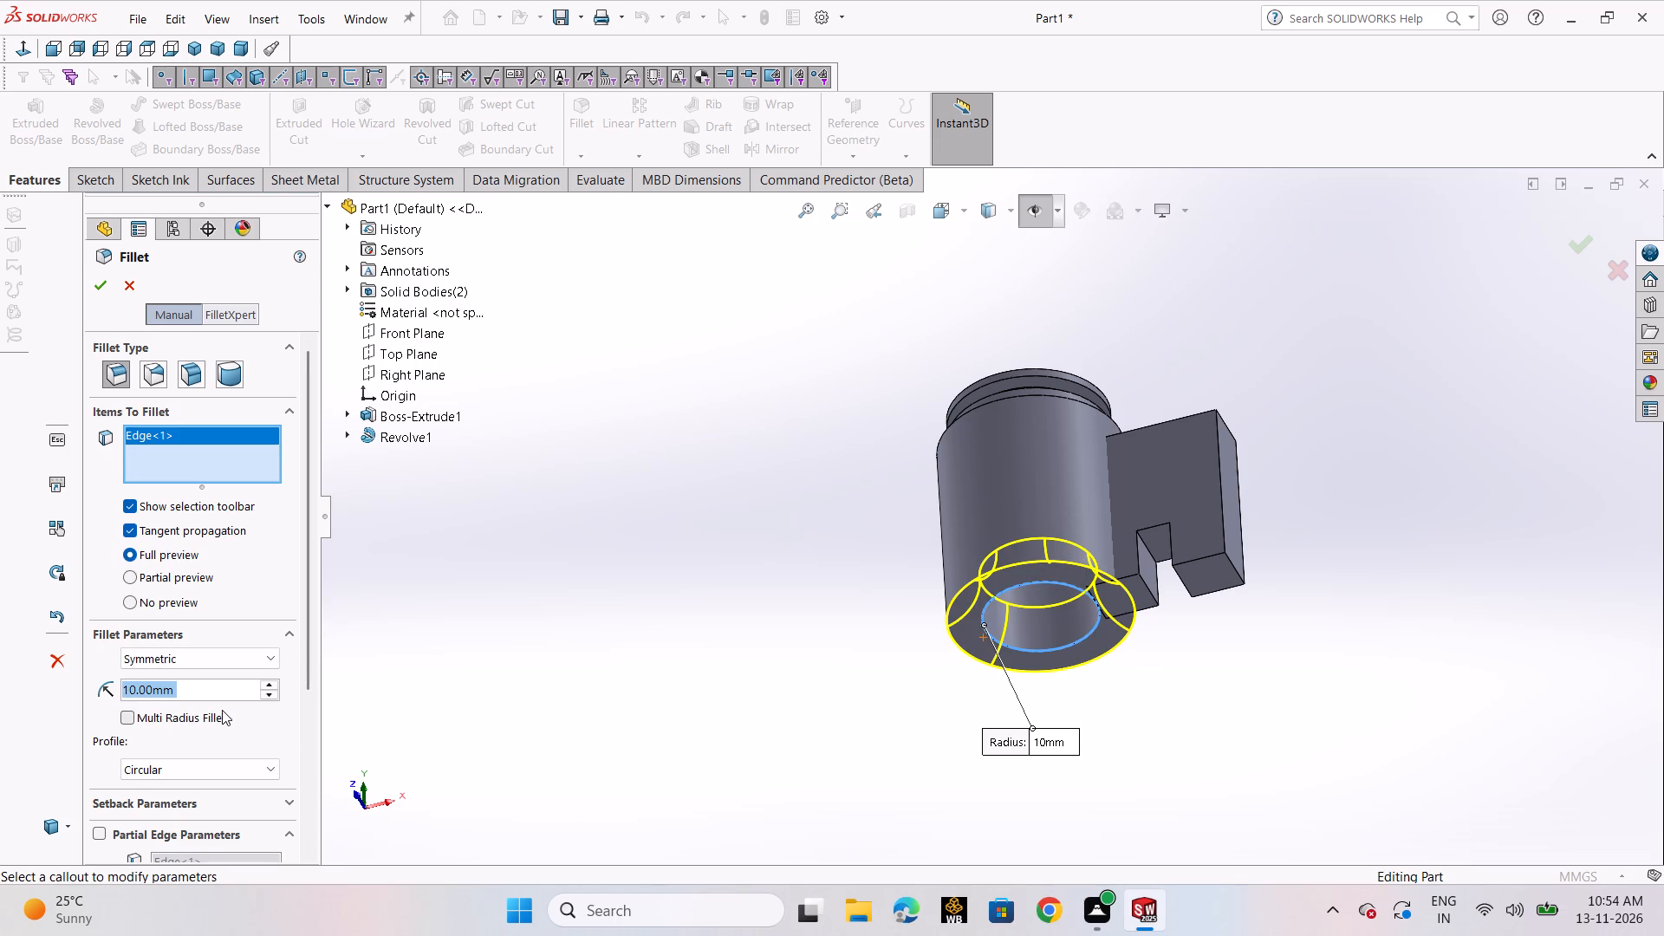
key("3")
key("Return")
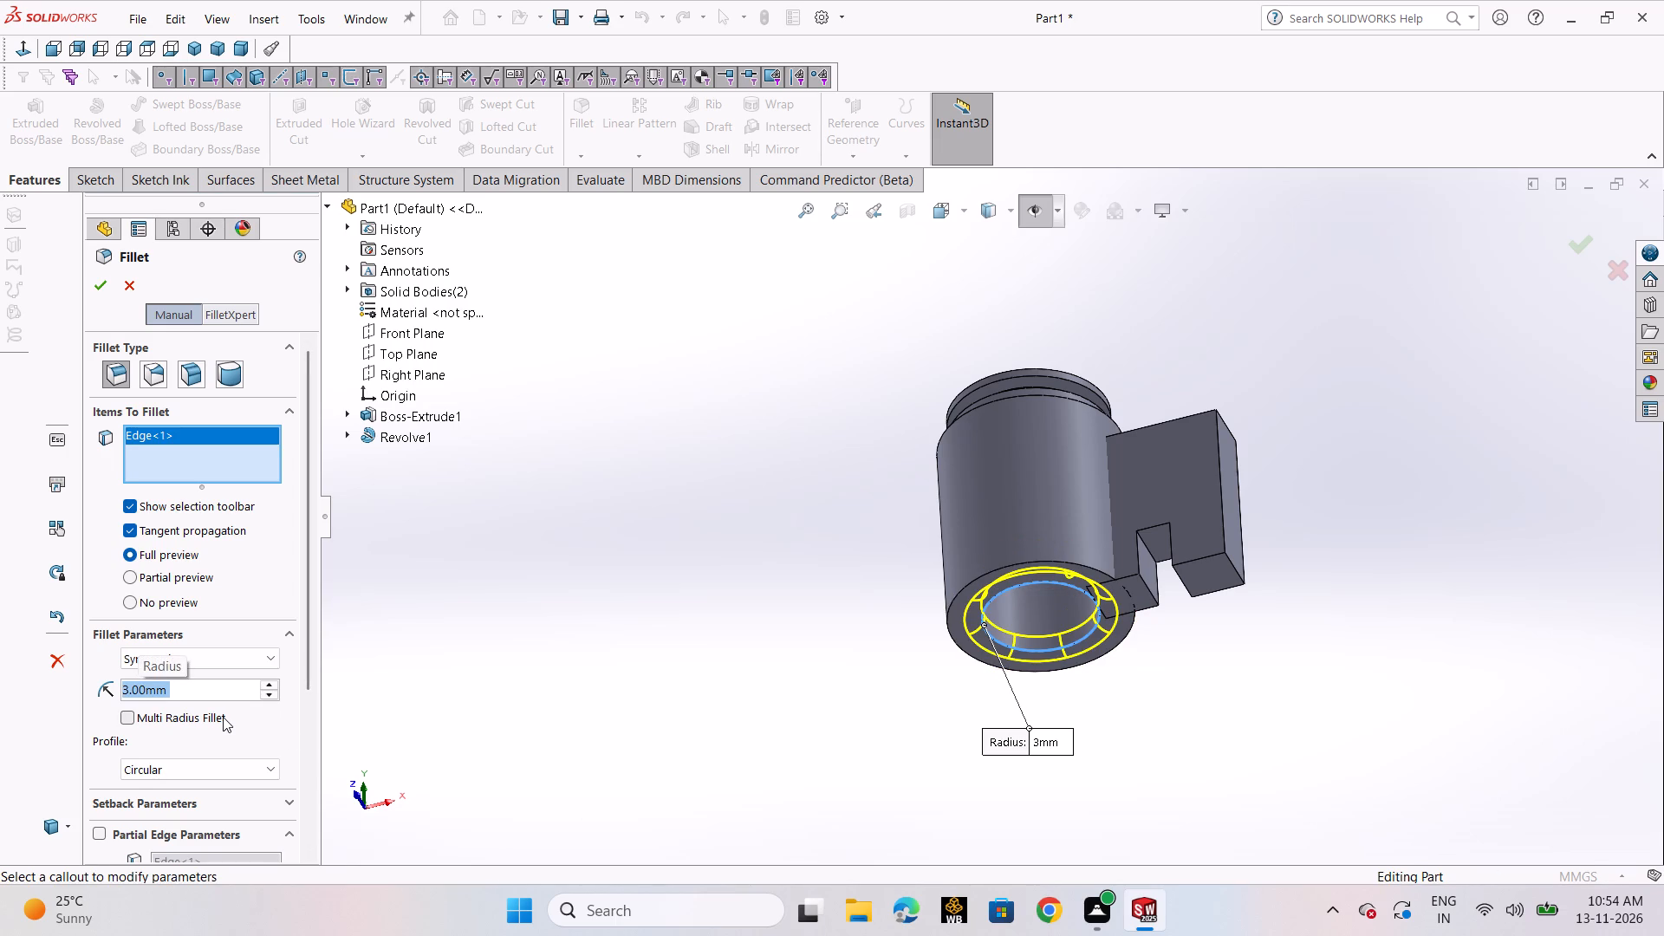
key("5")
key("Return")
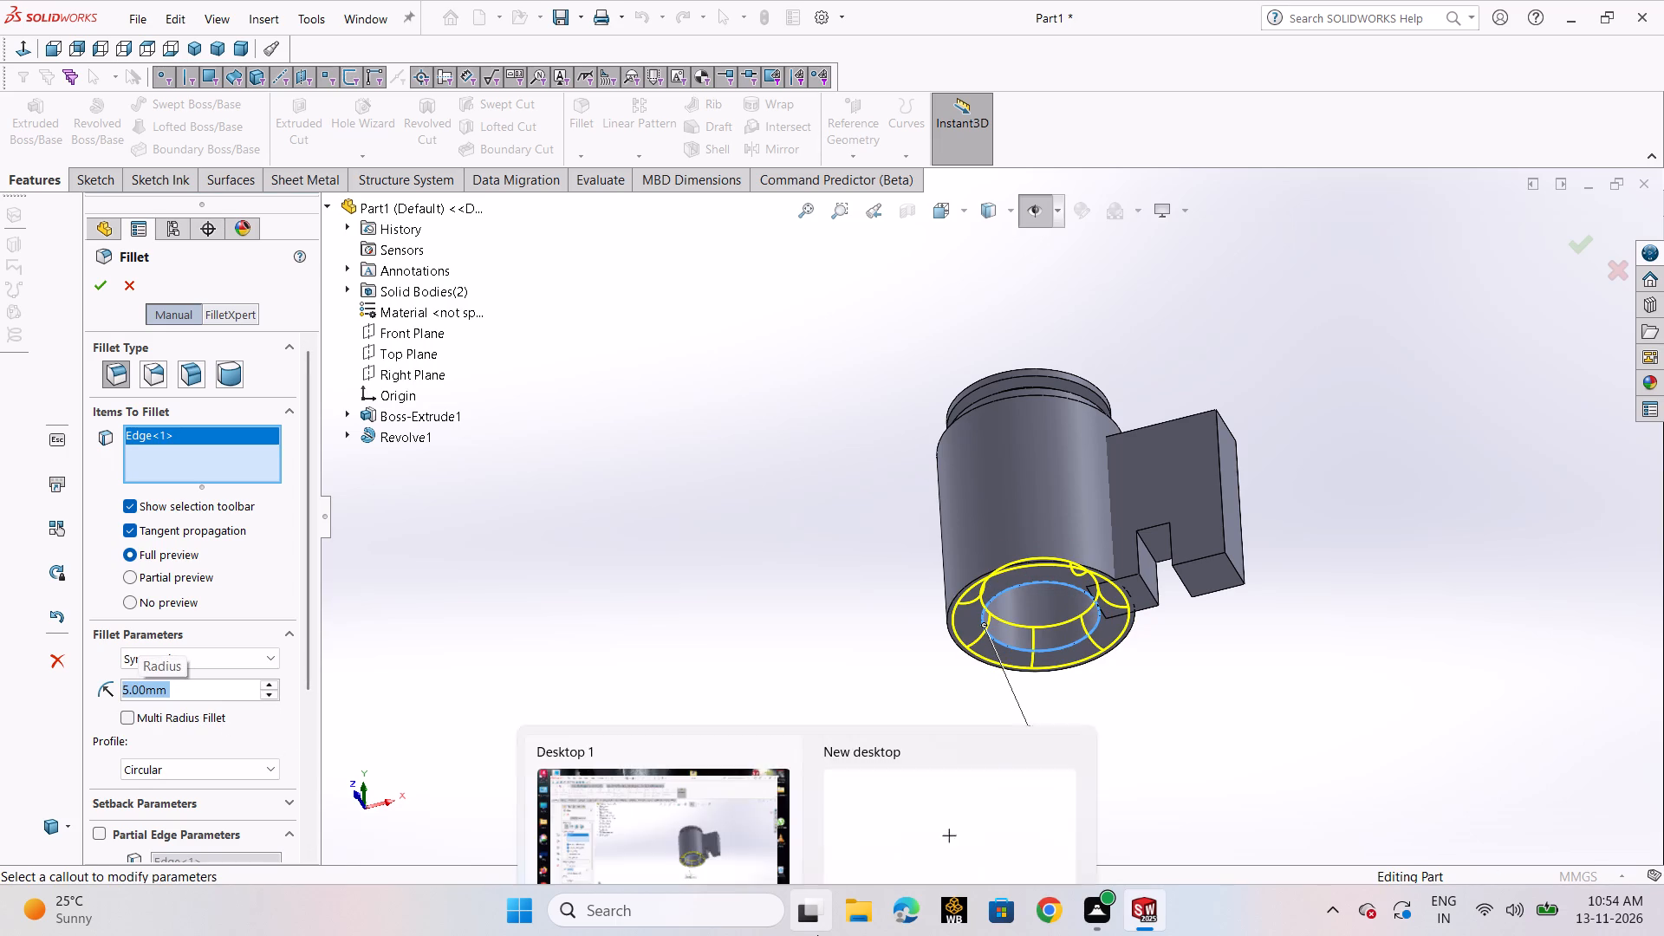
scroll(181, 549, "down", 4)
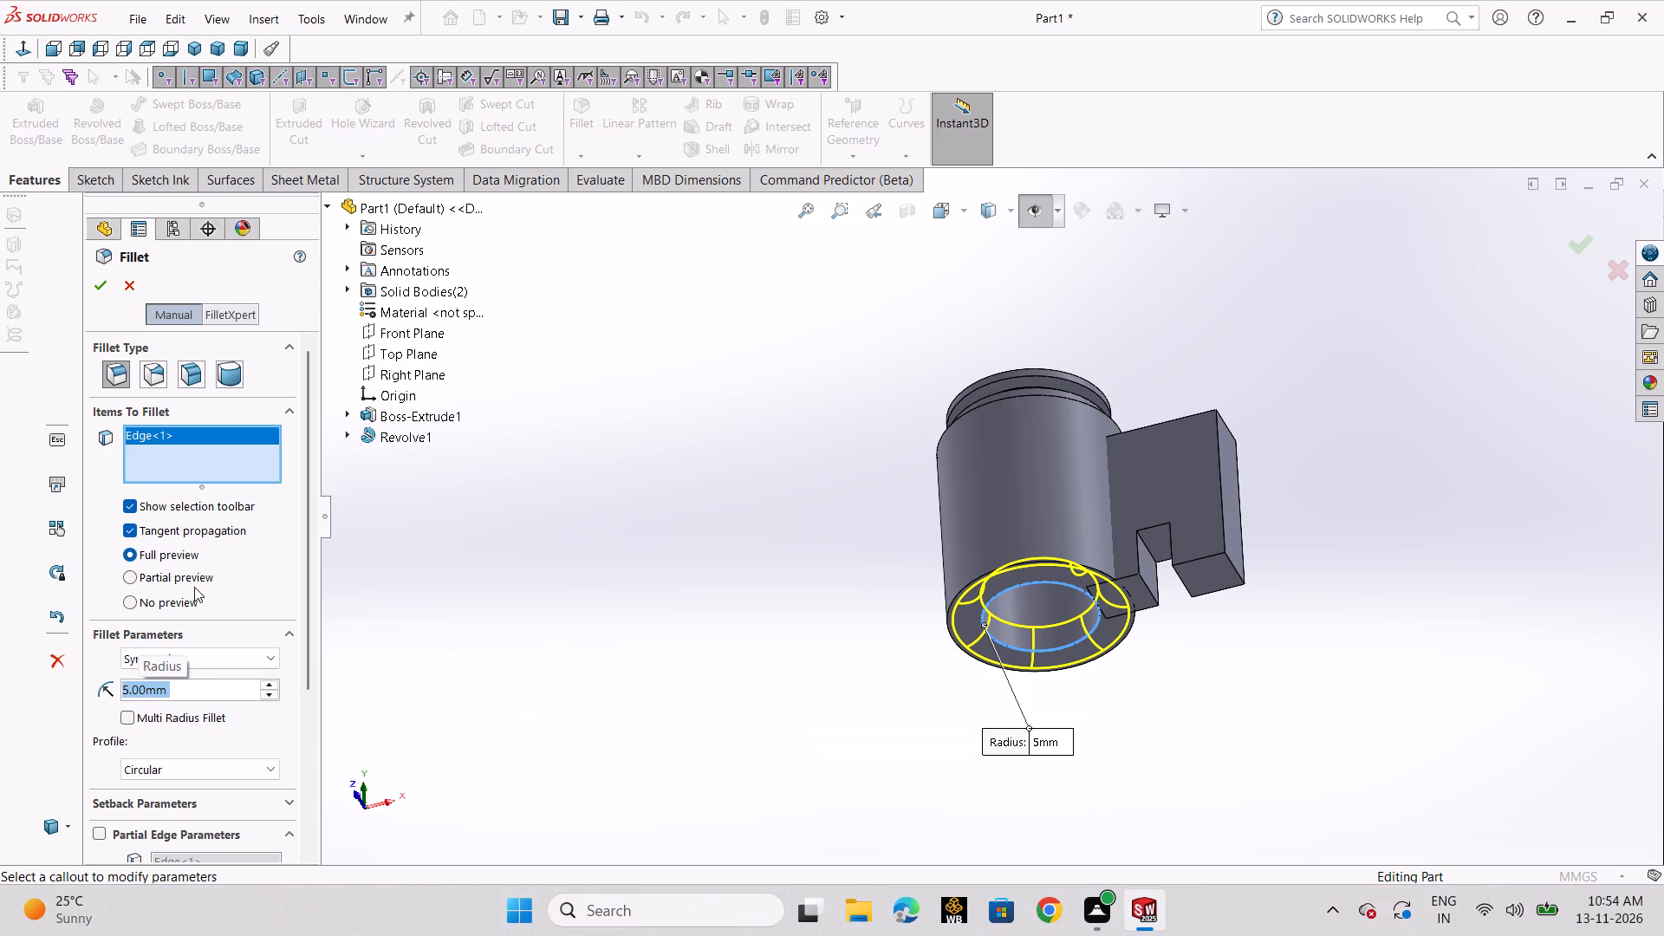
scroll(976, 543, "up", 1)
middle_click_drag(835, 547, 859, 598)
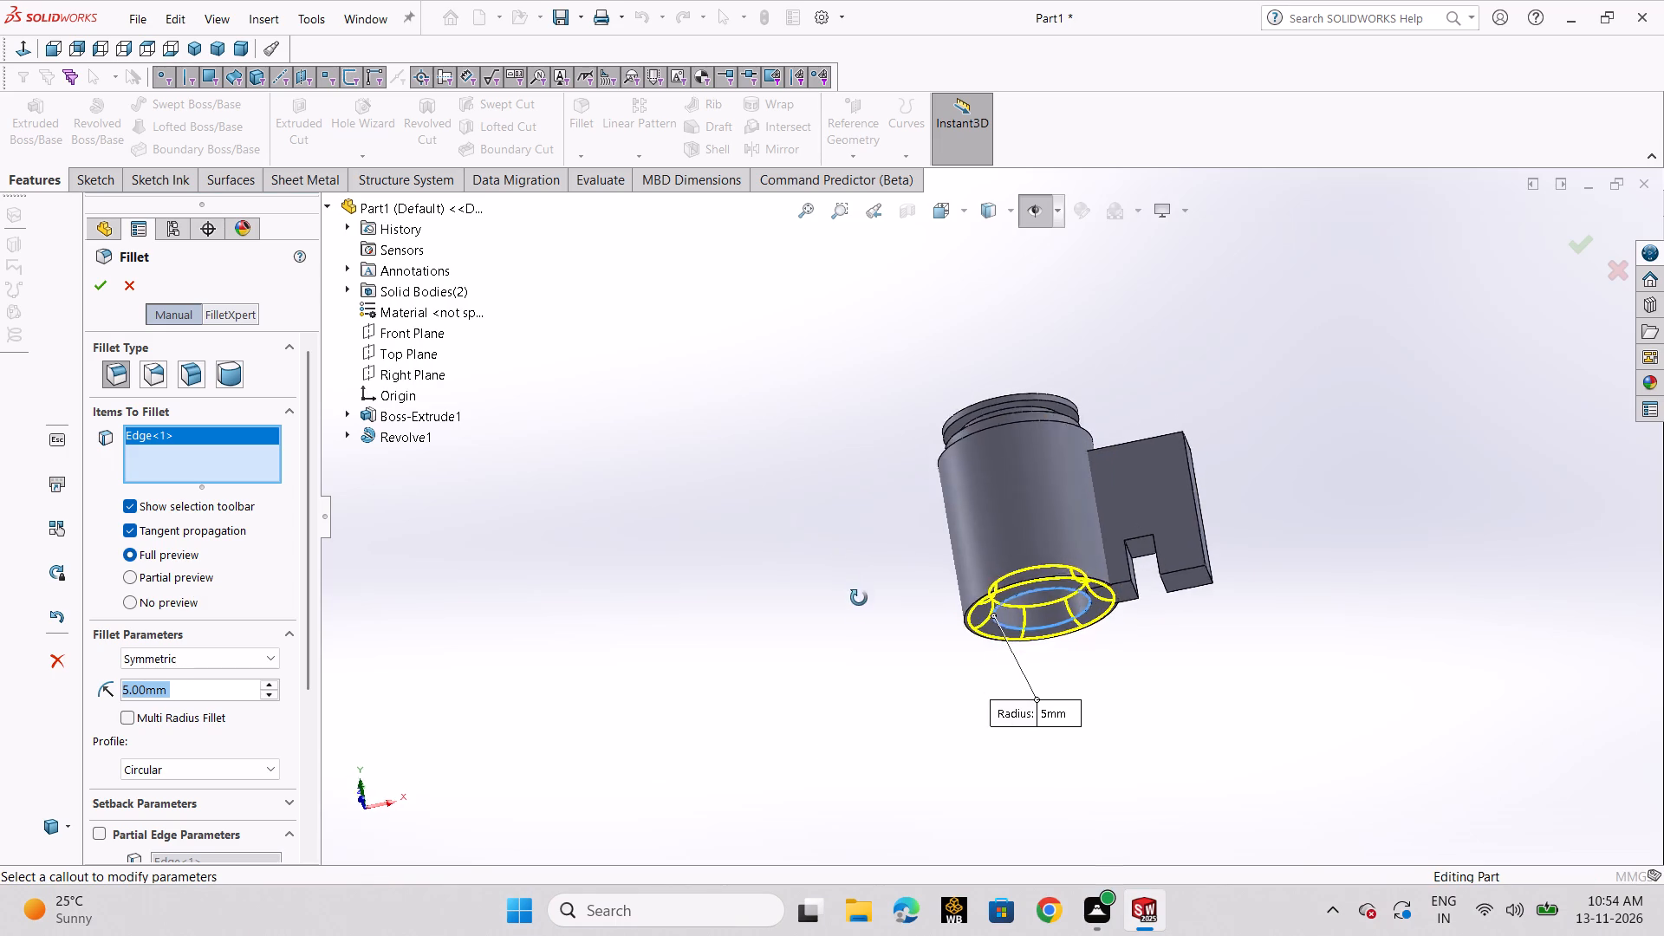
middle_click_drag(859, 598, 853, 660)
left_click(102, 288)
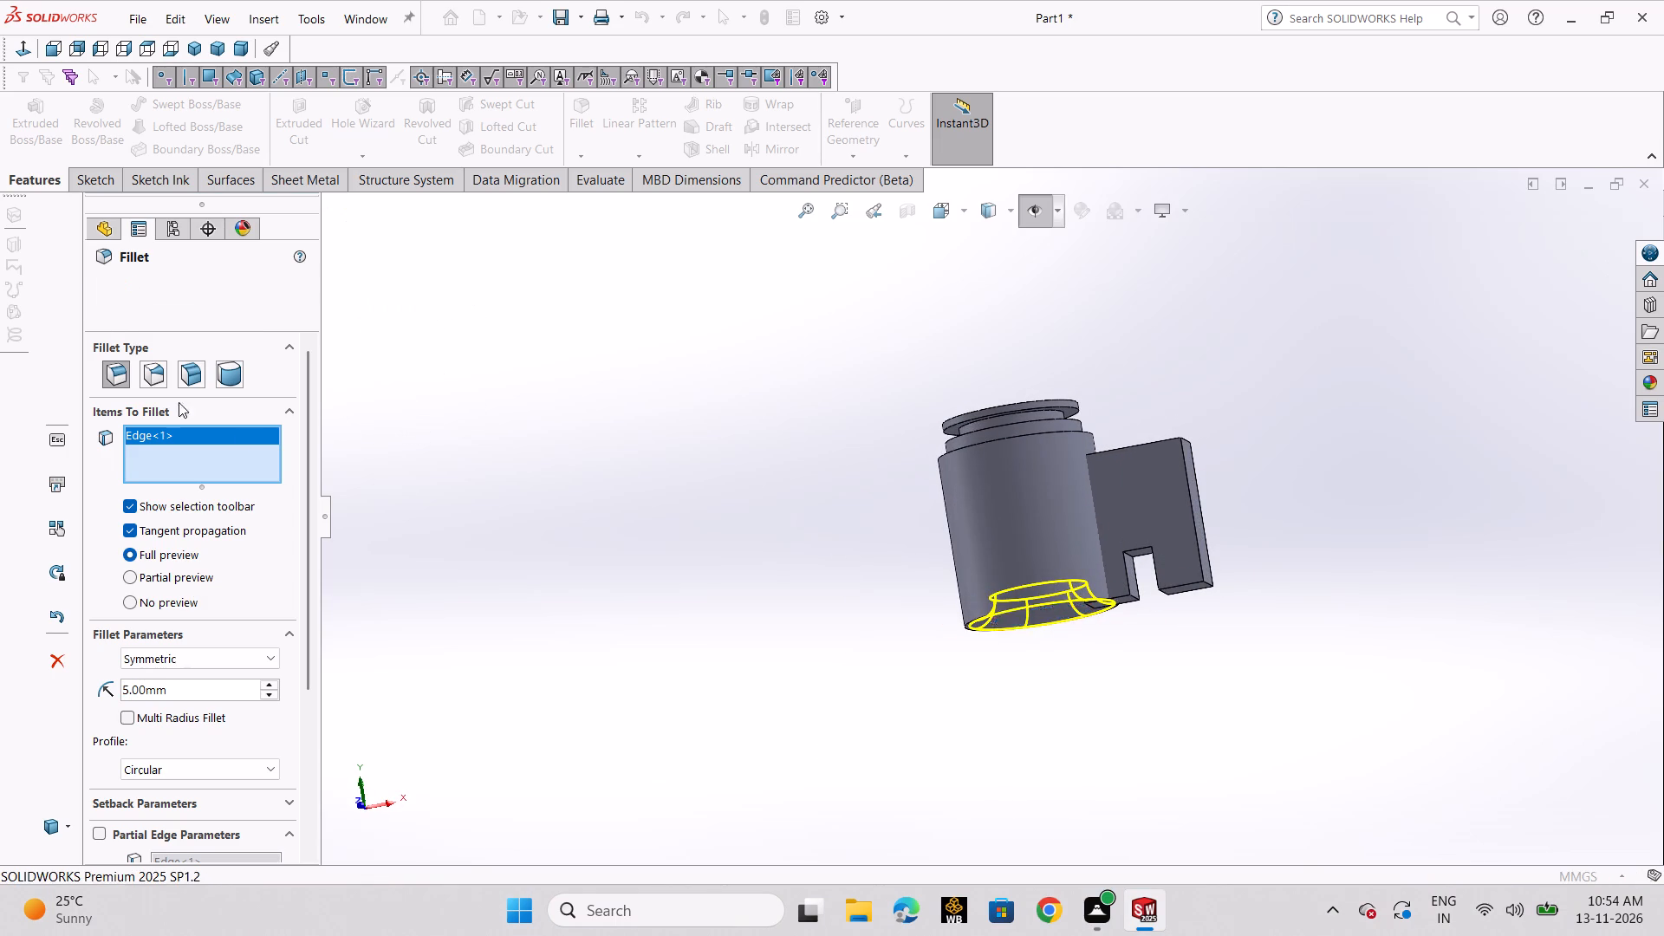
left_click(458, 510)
Examine the filleted bore opening and the cylinder's underside from several angles.
middle_click_drag(1034, 646, 1033, 426)
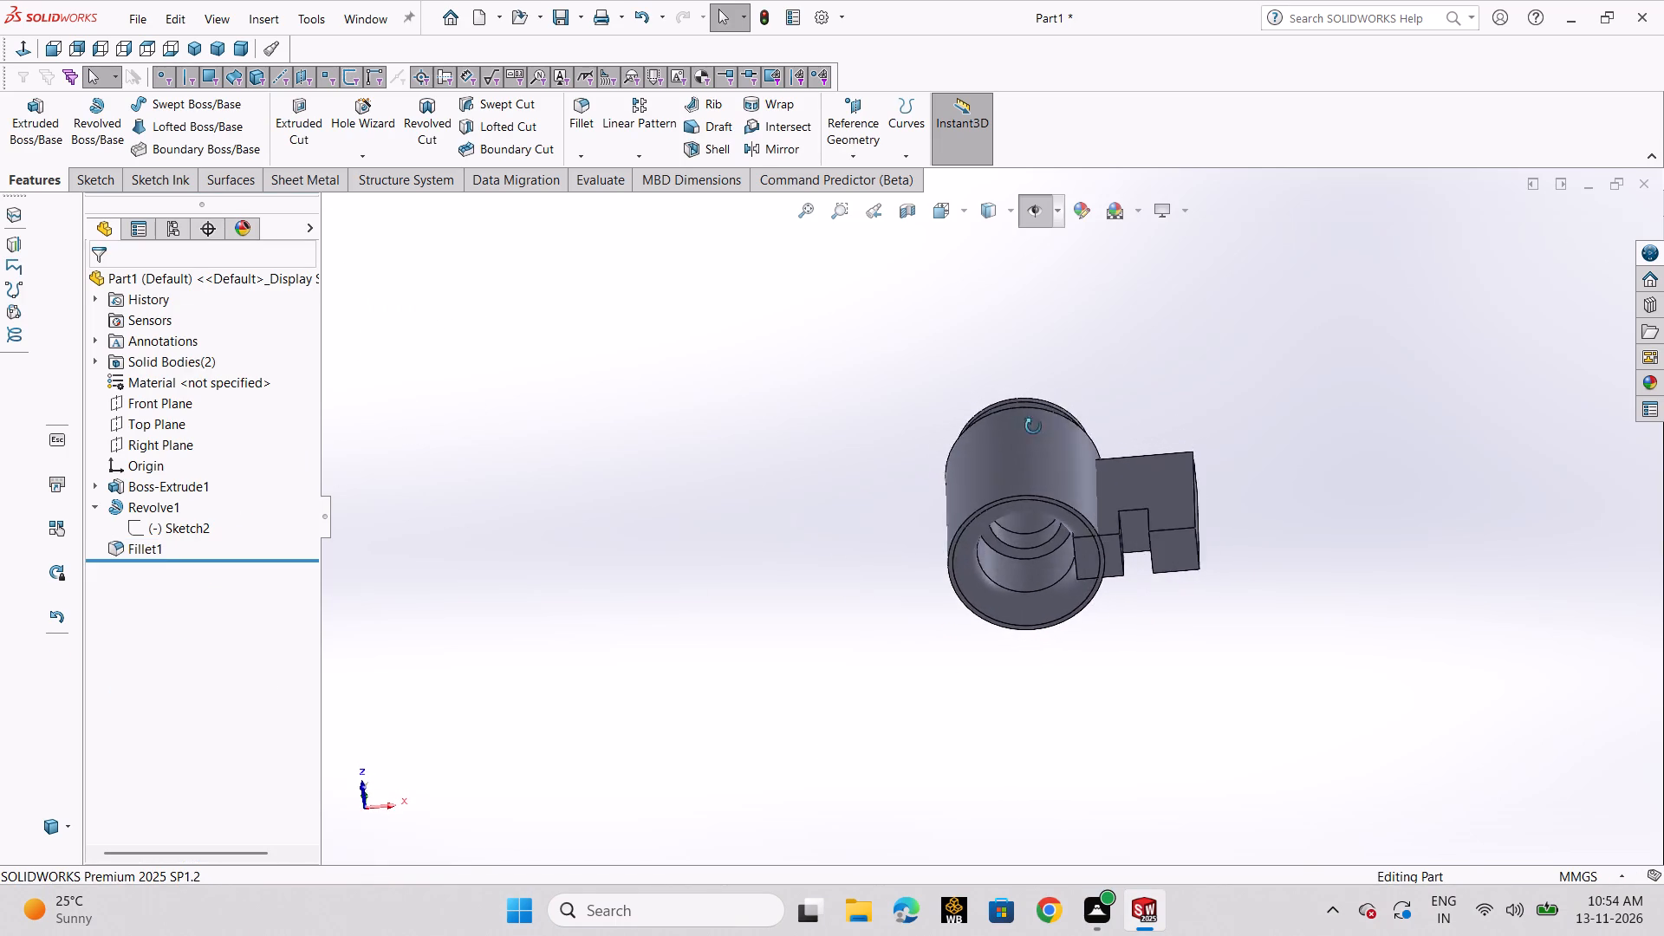
middle_click_drag(1033, 426, 1025, 383)
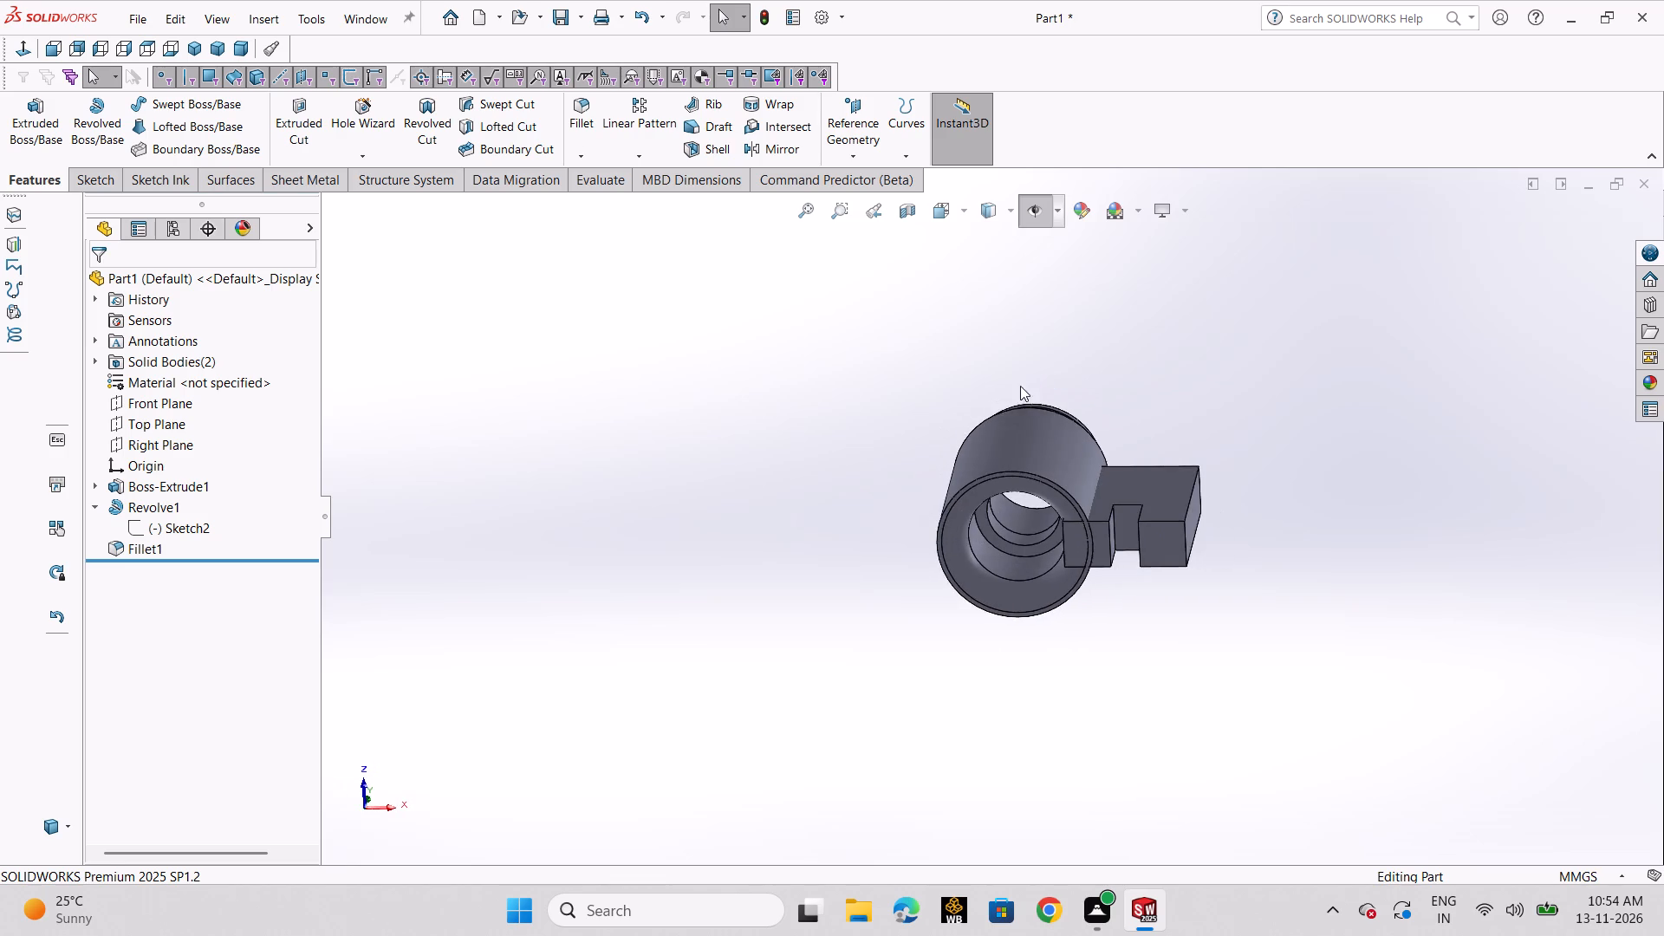
scroll(1024, 478, "down", 2)
scroll(1089, 529, "down", 2)
scroll(1188, 485, "up", 2)
scroll(1274, 369, "up", 1)
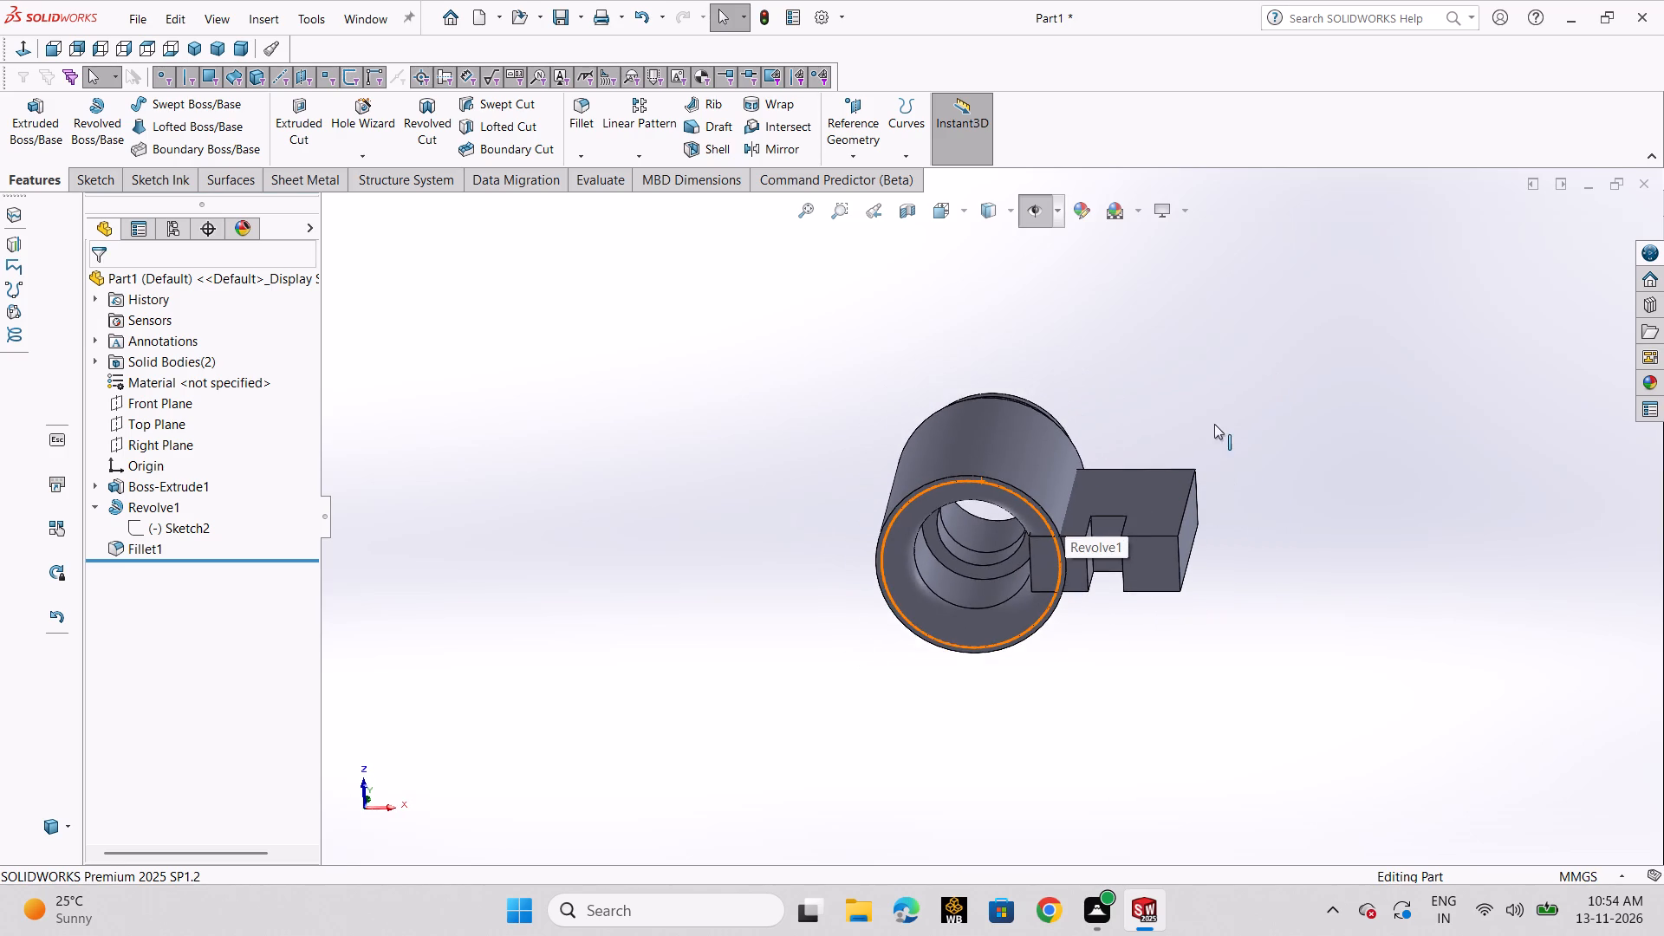
middle_click_drag(1213, 424, 1255, 423)
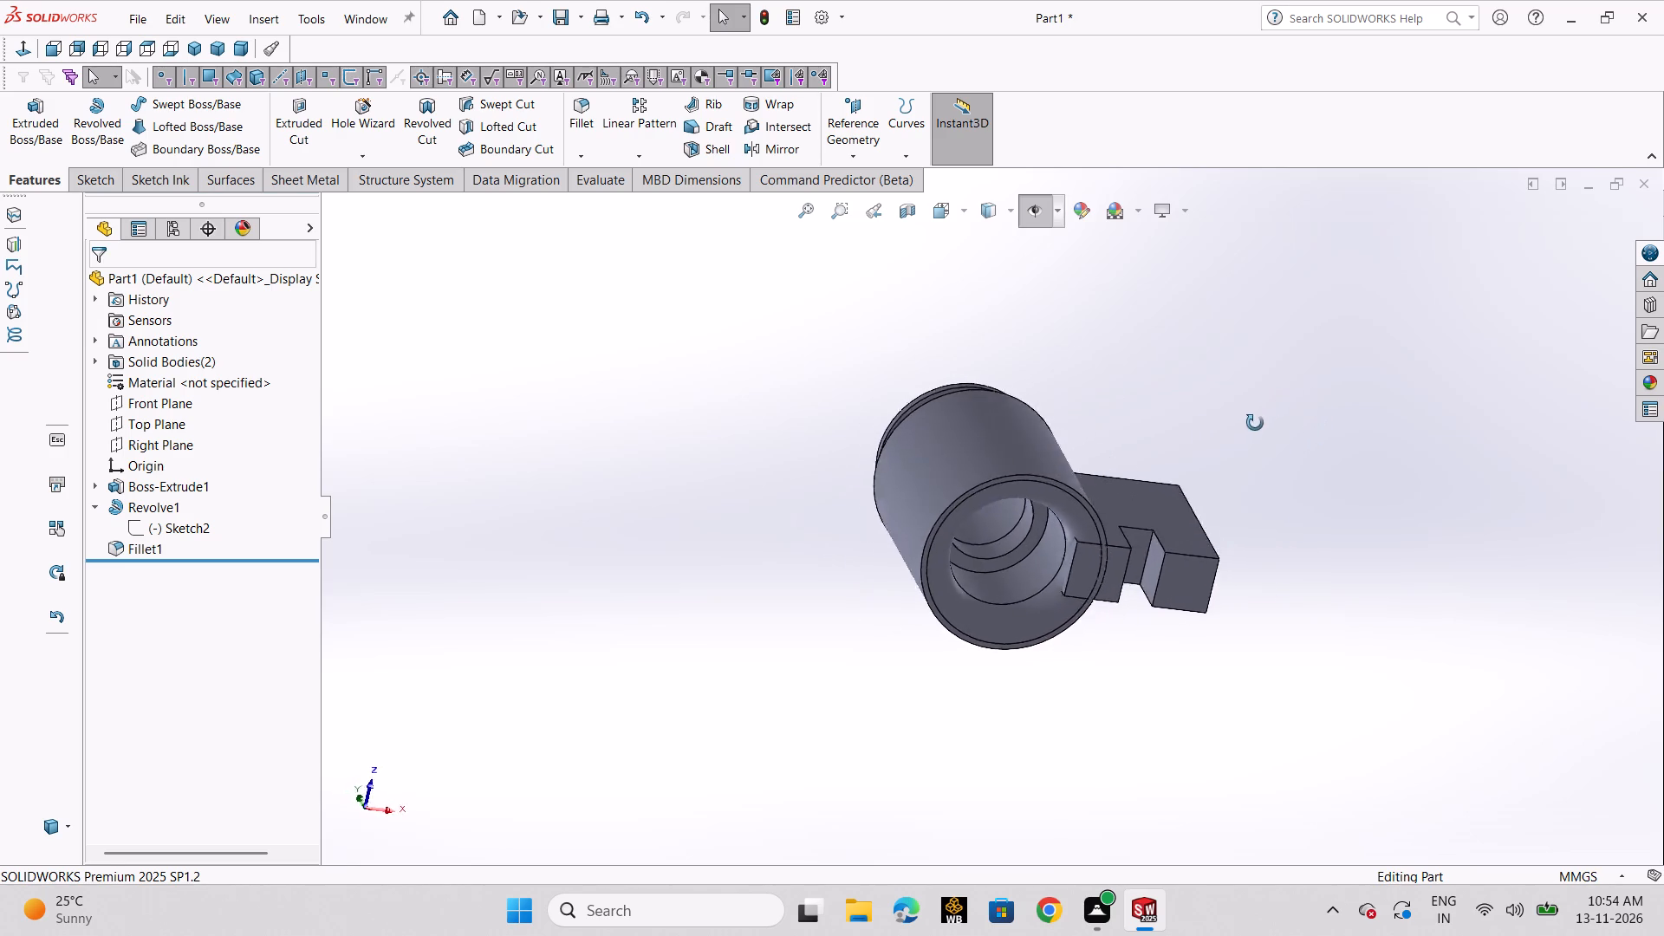
middle_click_drag(1255, 423, 1296, 428)
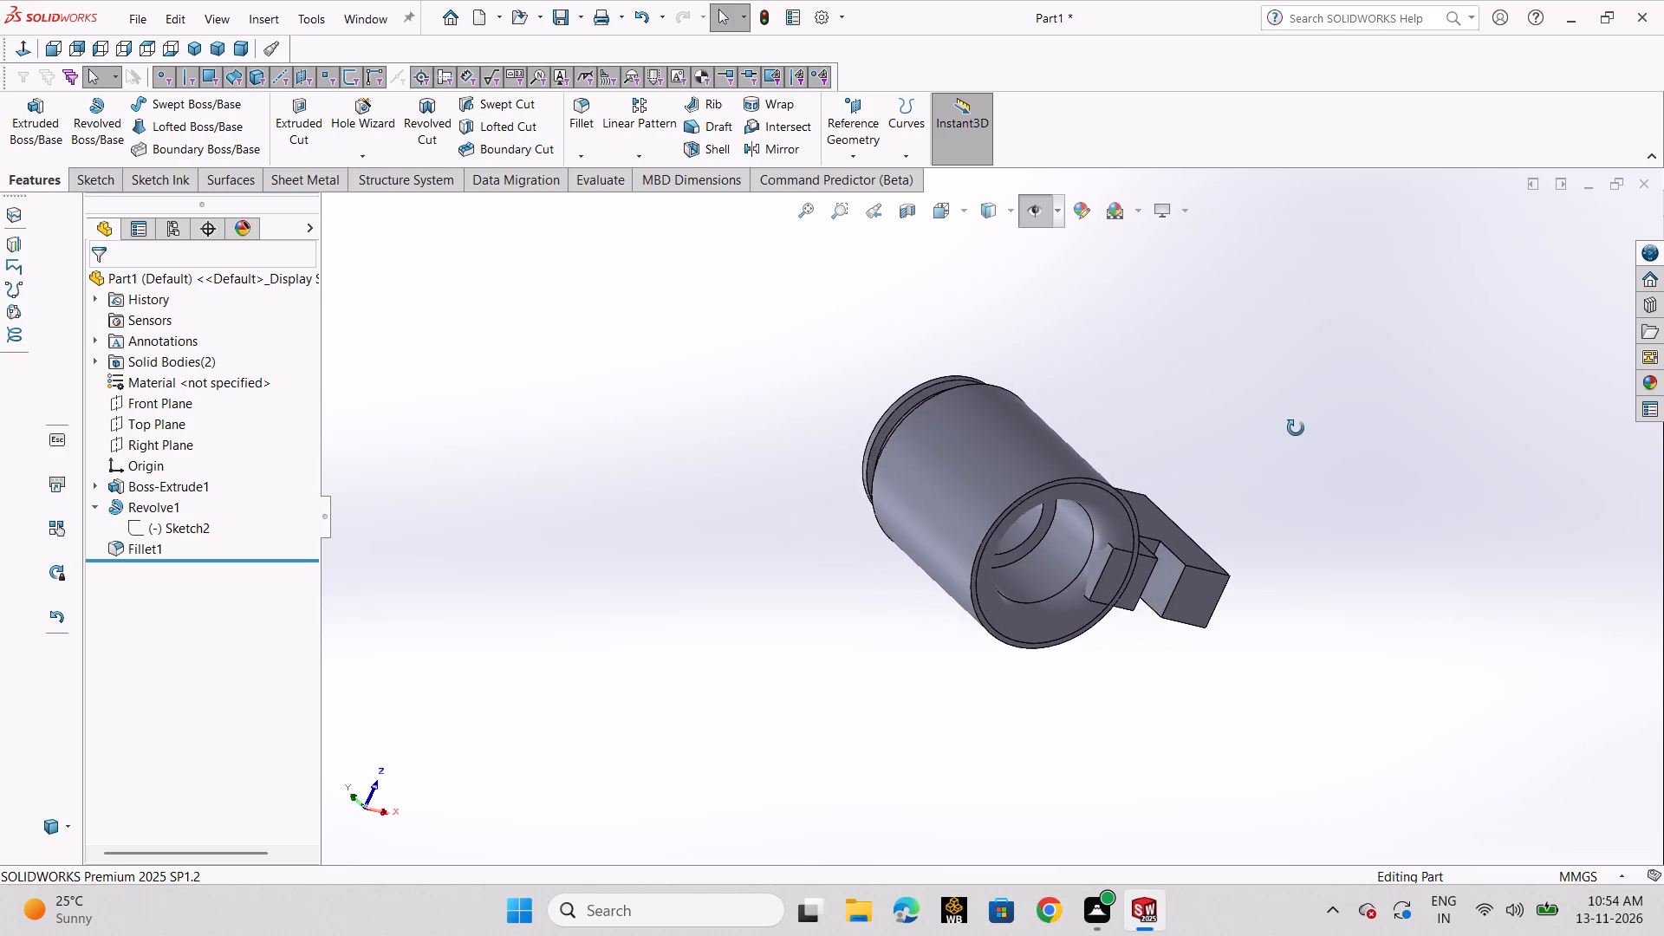
middle_click_drag(1296, 428, 1251, 526)
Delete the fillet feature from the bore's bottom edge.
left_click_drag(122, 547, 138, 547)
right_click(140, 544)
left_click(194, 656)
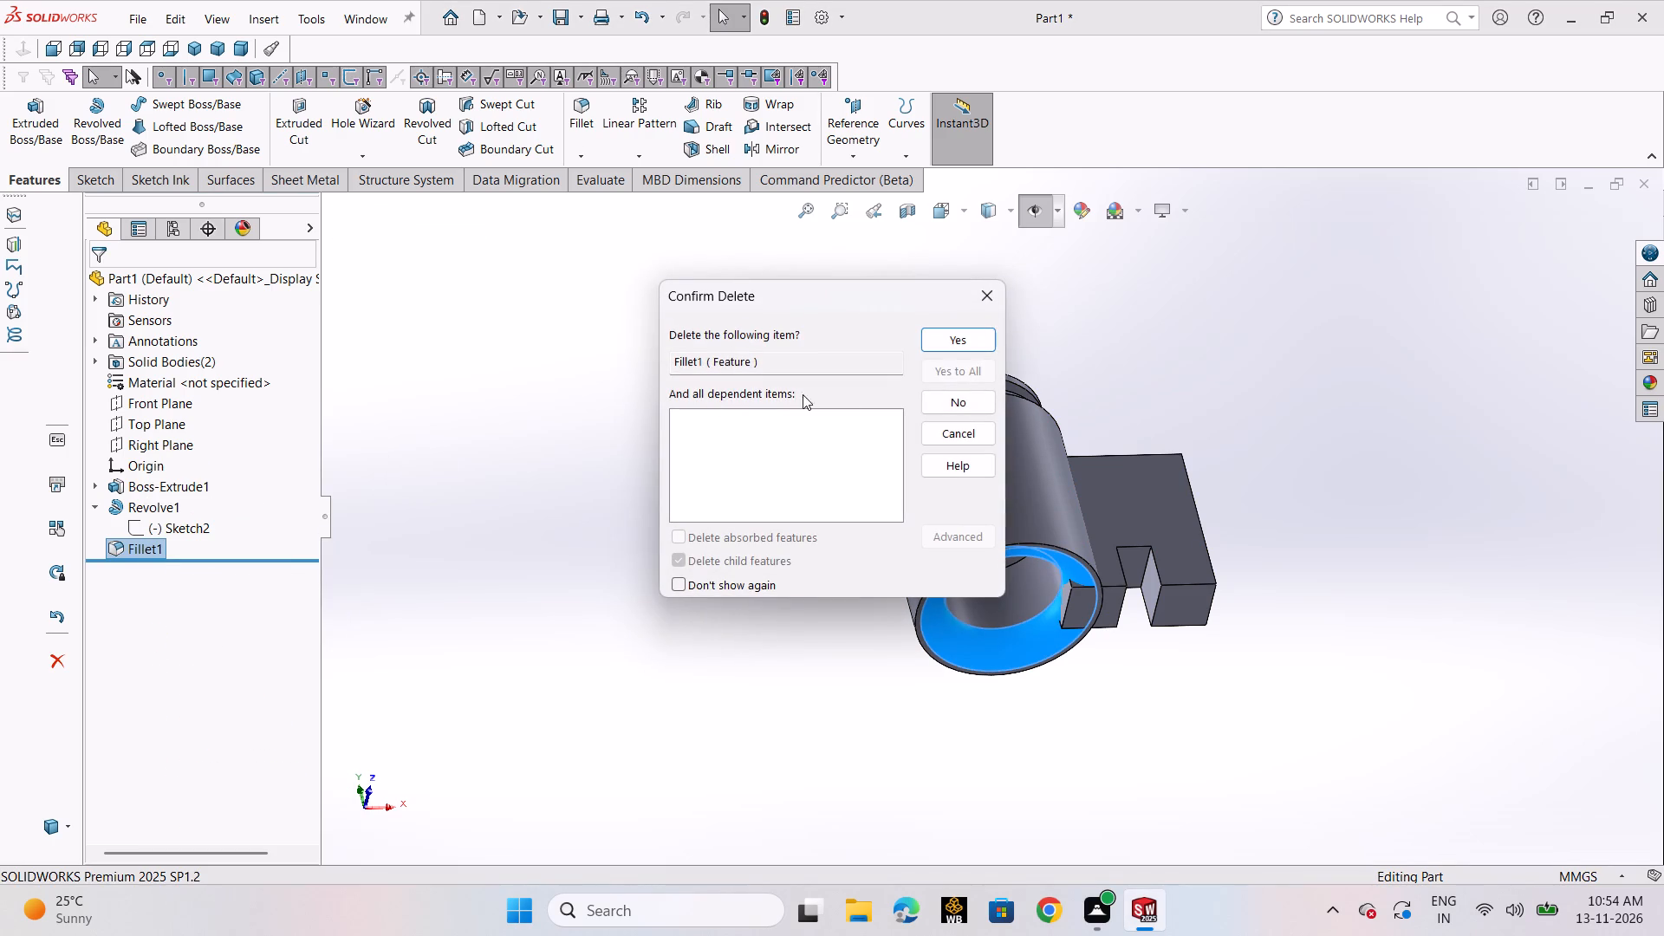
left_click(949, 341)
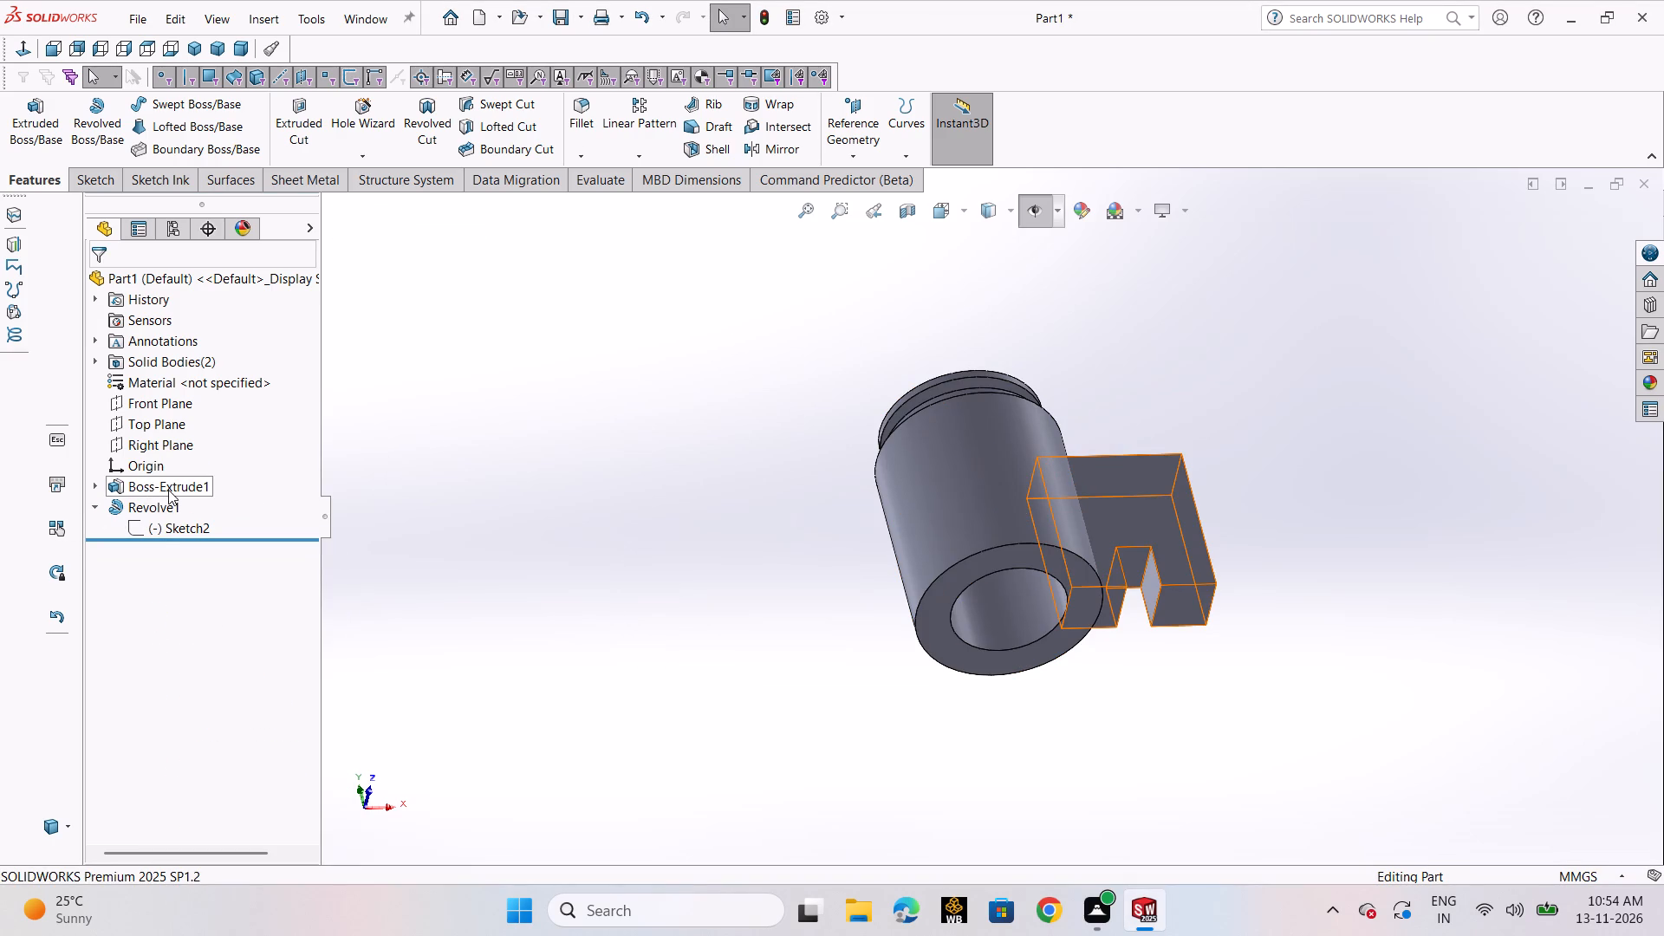
In the revolve's sketch, draw a three-point arc of about 3.3 mm radius across the wall profile's lower end, touching its bottom line.
left_click(161, 523)
left_click(183, 464)
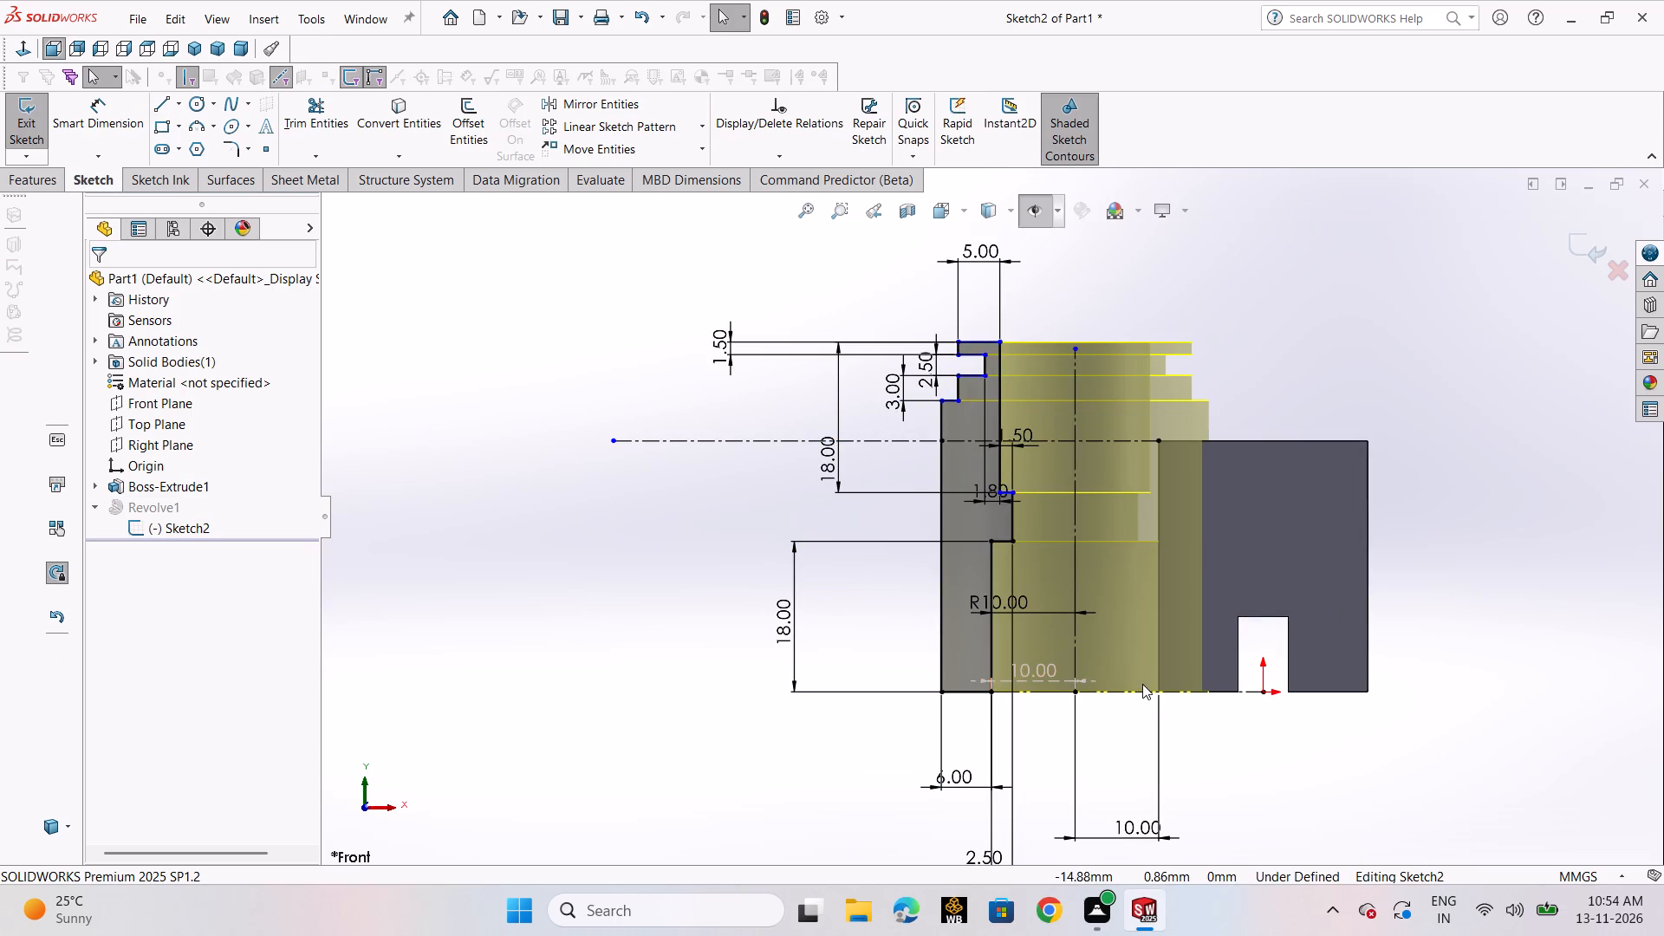
scroll(1151, 689, "up", 2)
scroll(1148, 660, "down", 4)
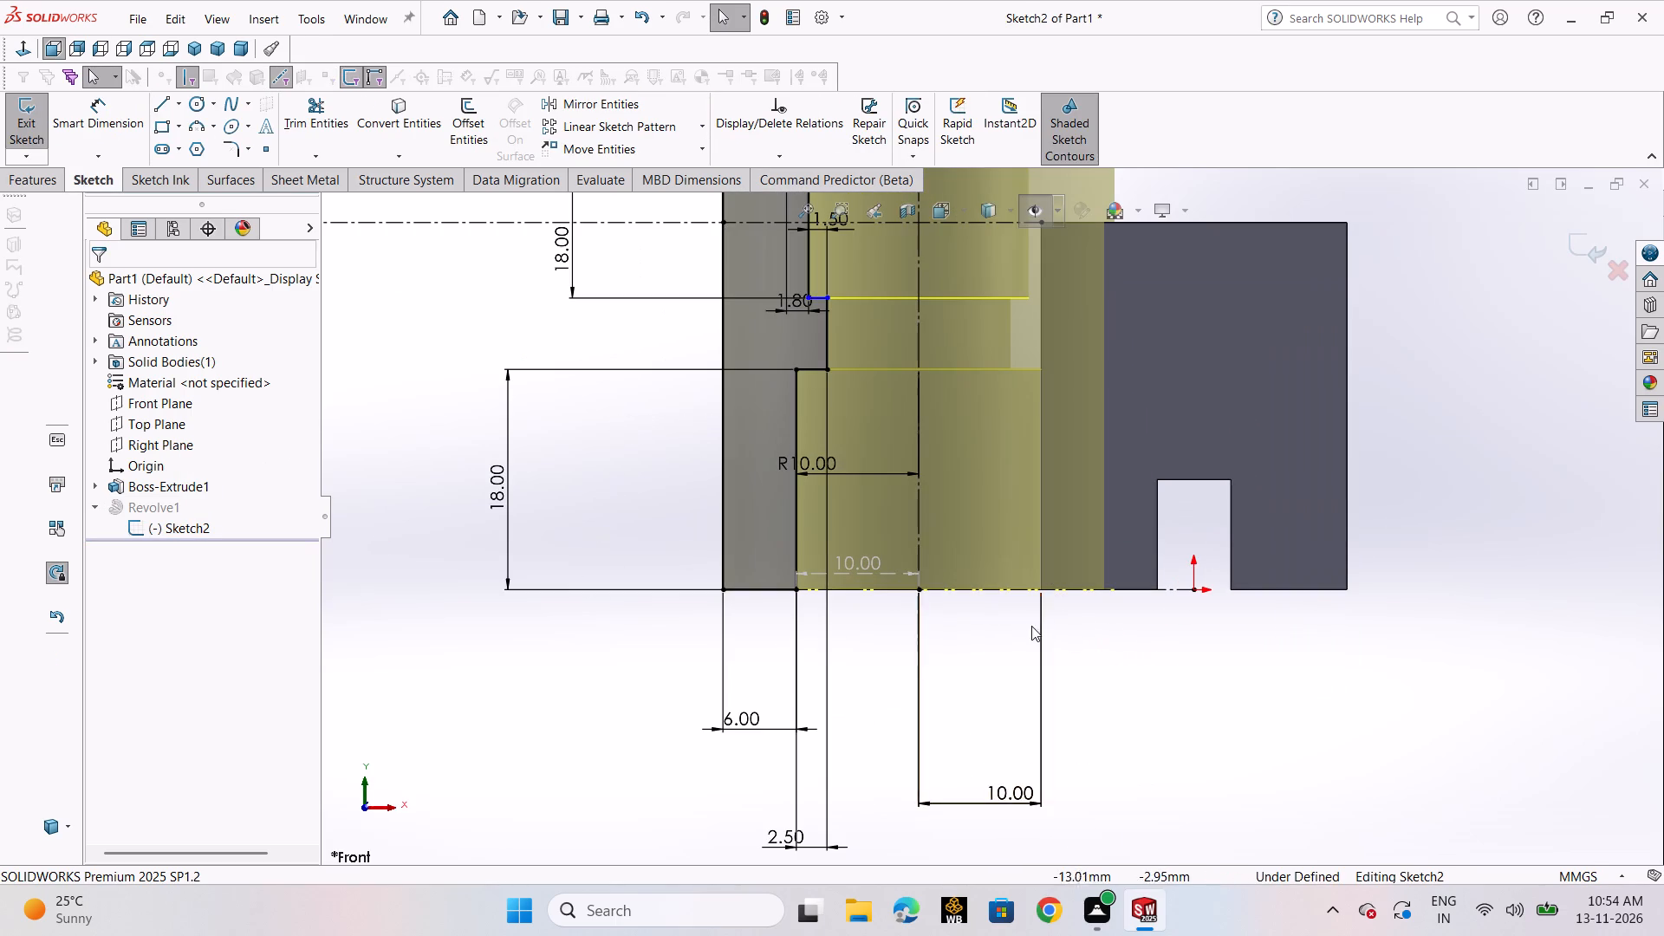
scroll(1009, 603, "up", 3)
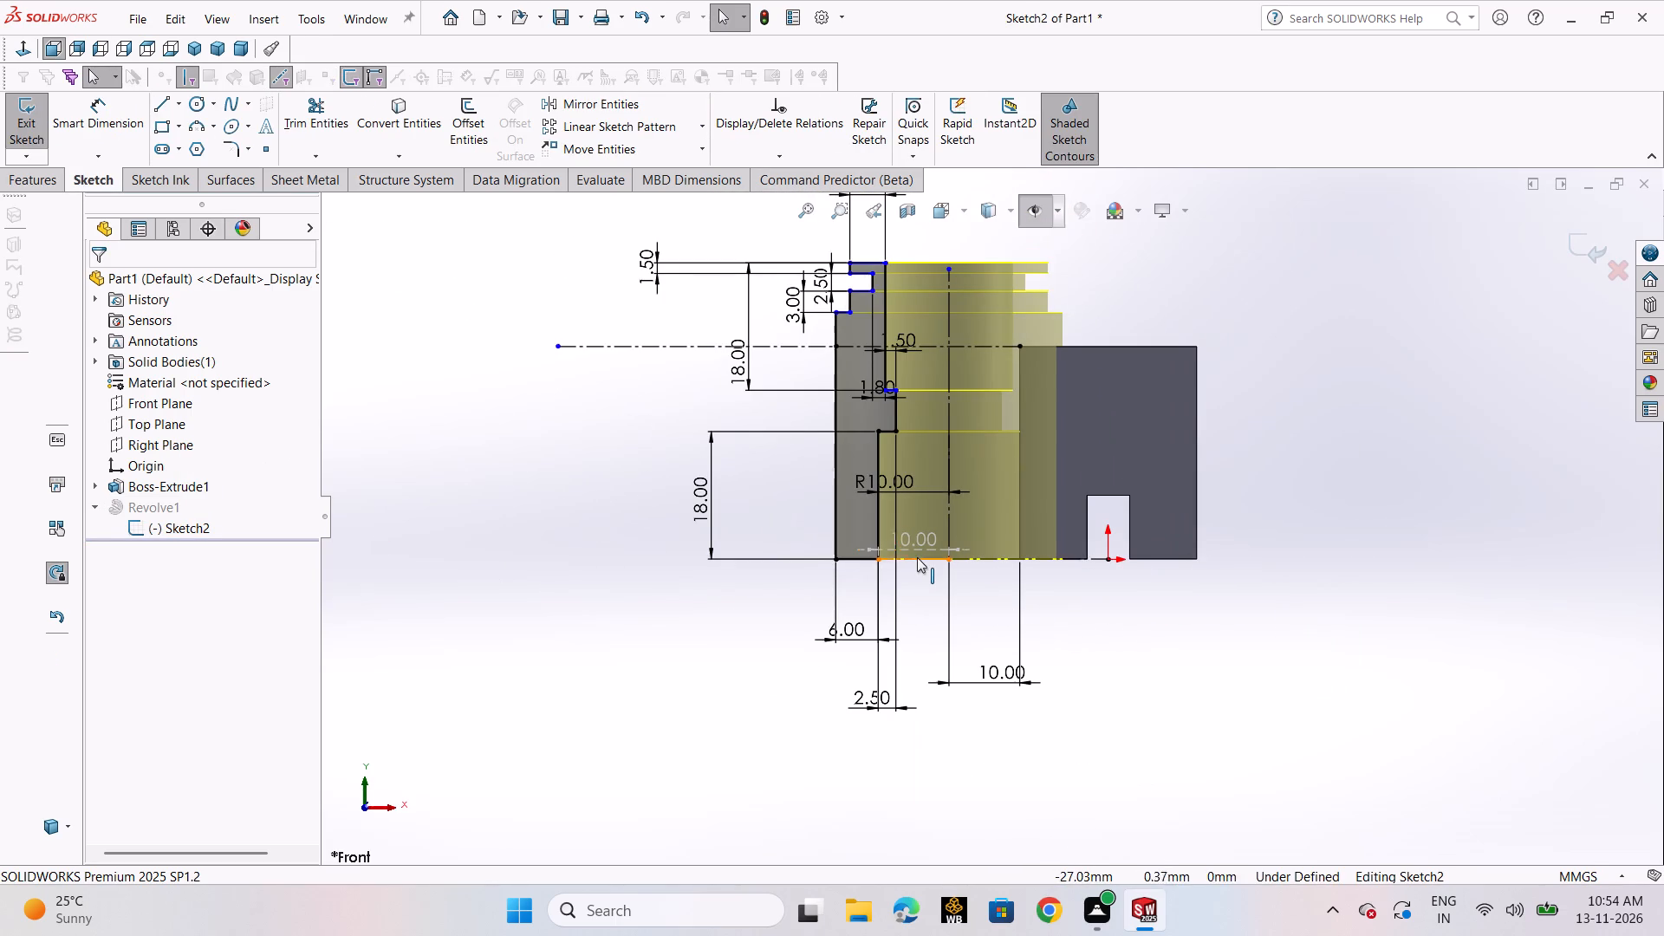
scroll(917, 557, "down", 1)
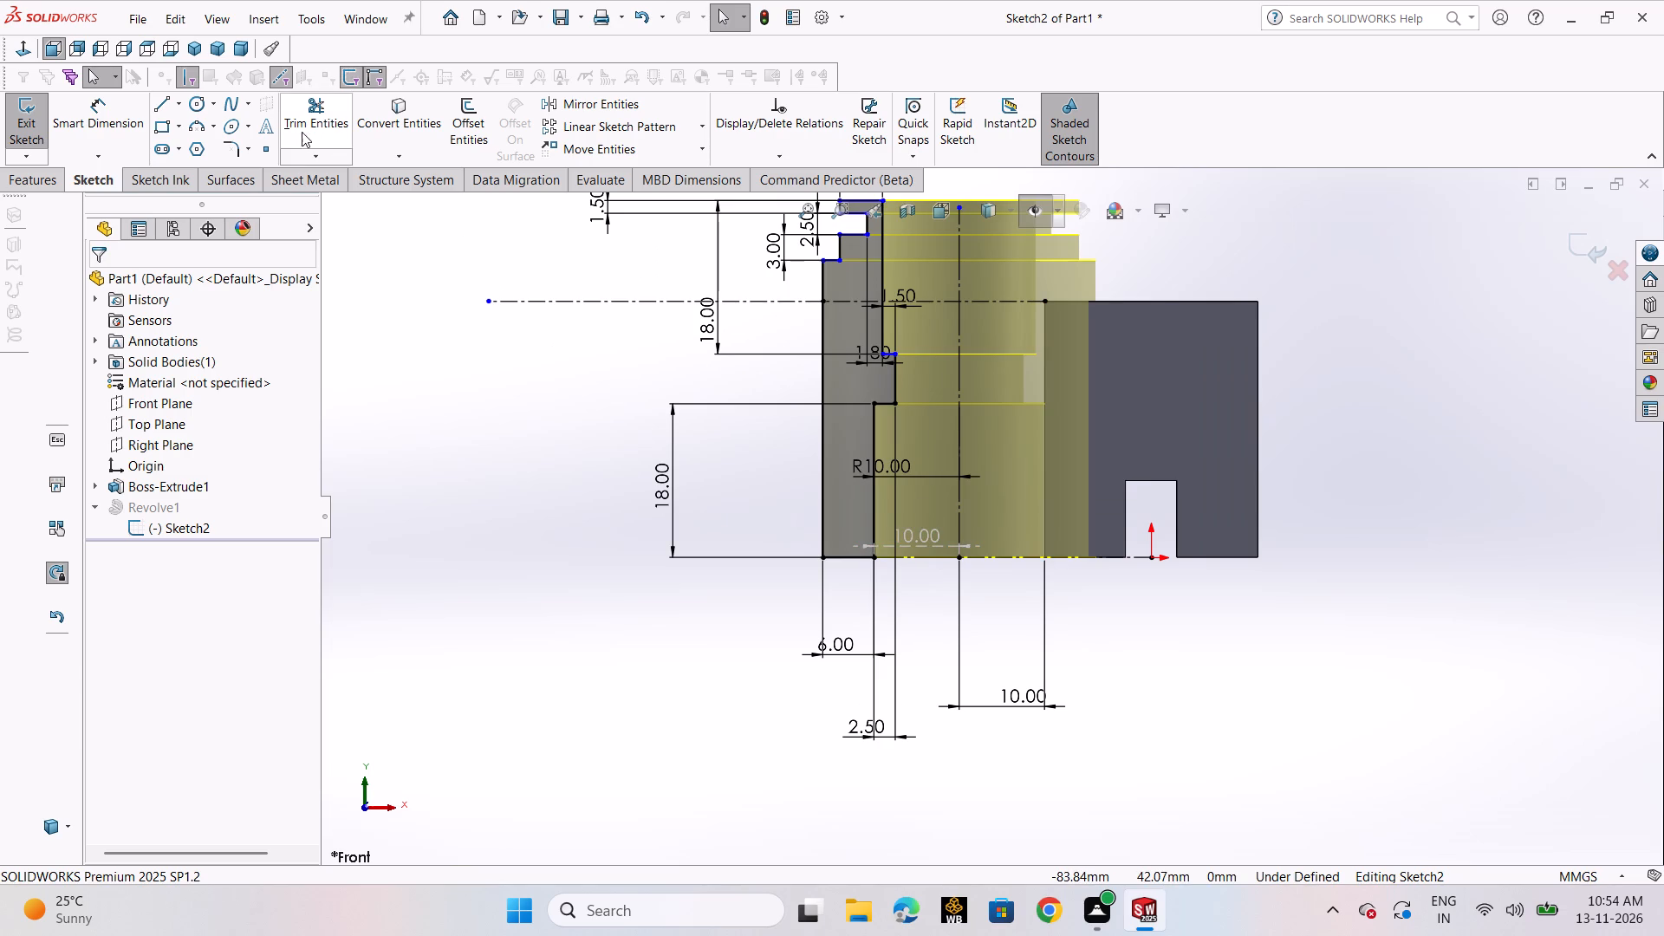
left_click(200, 128)
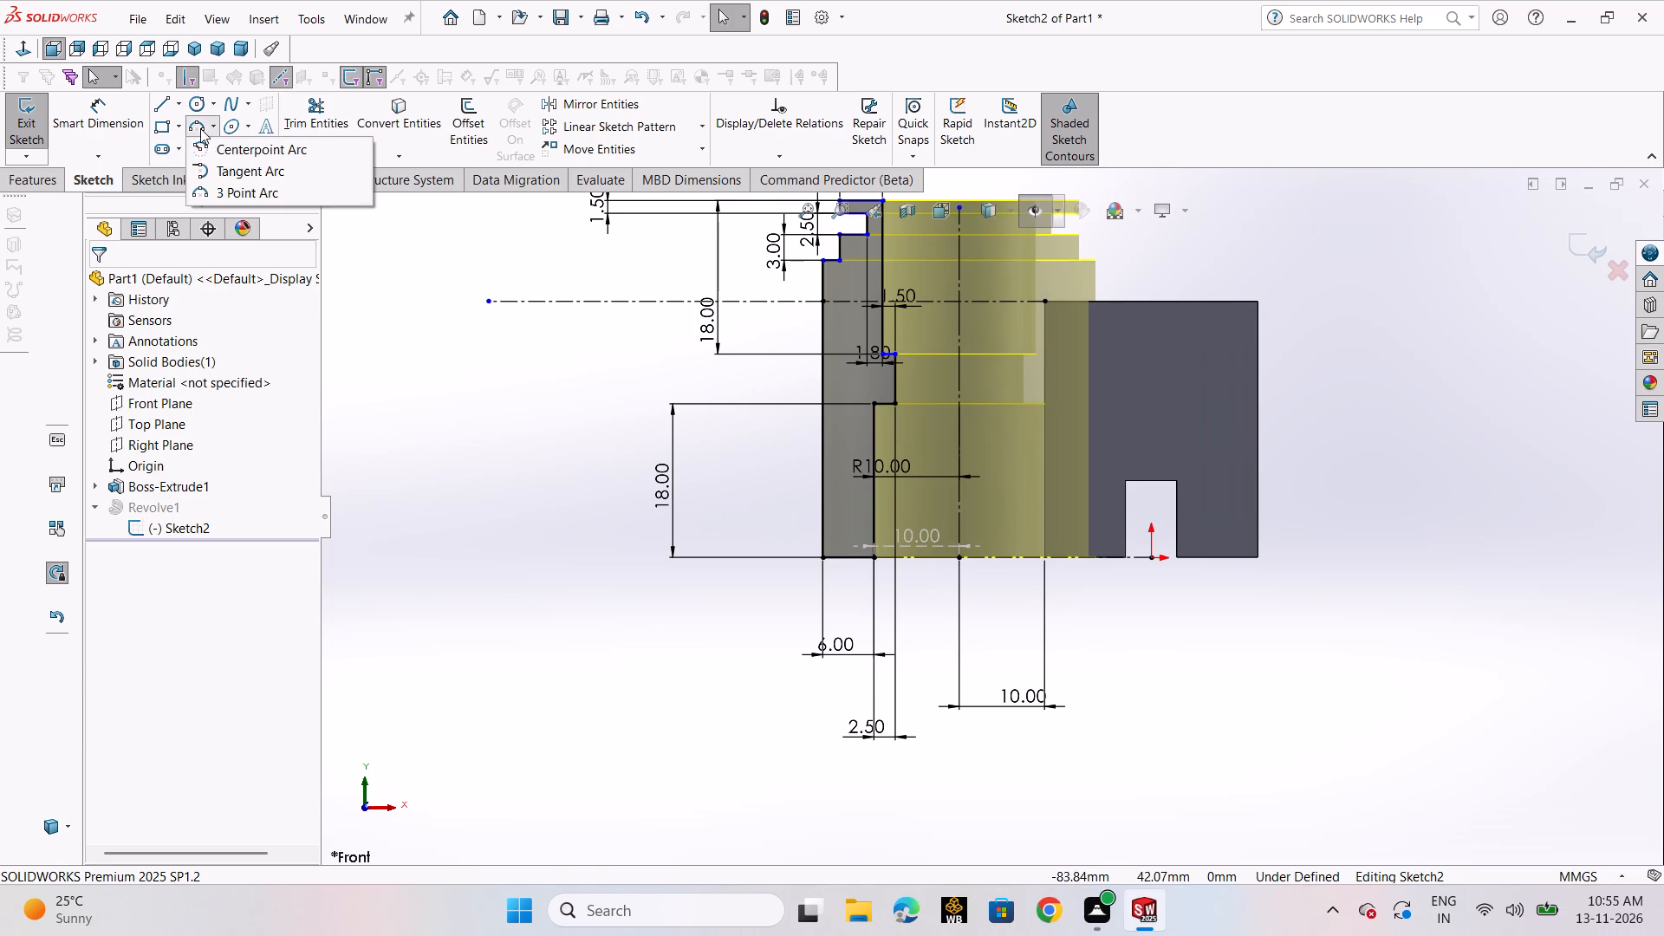
left_click(239, 195)
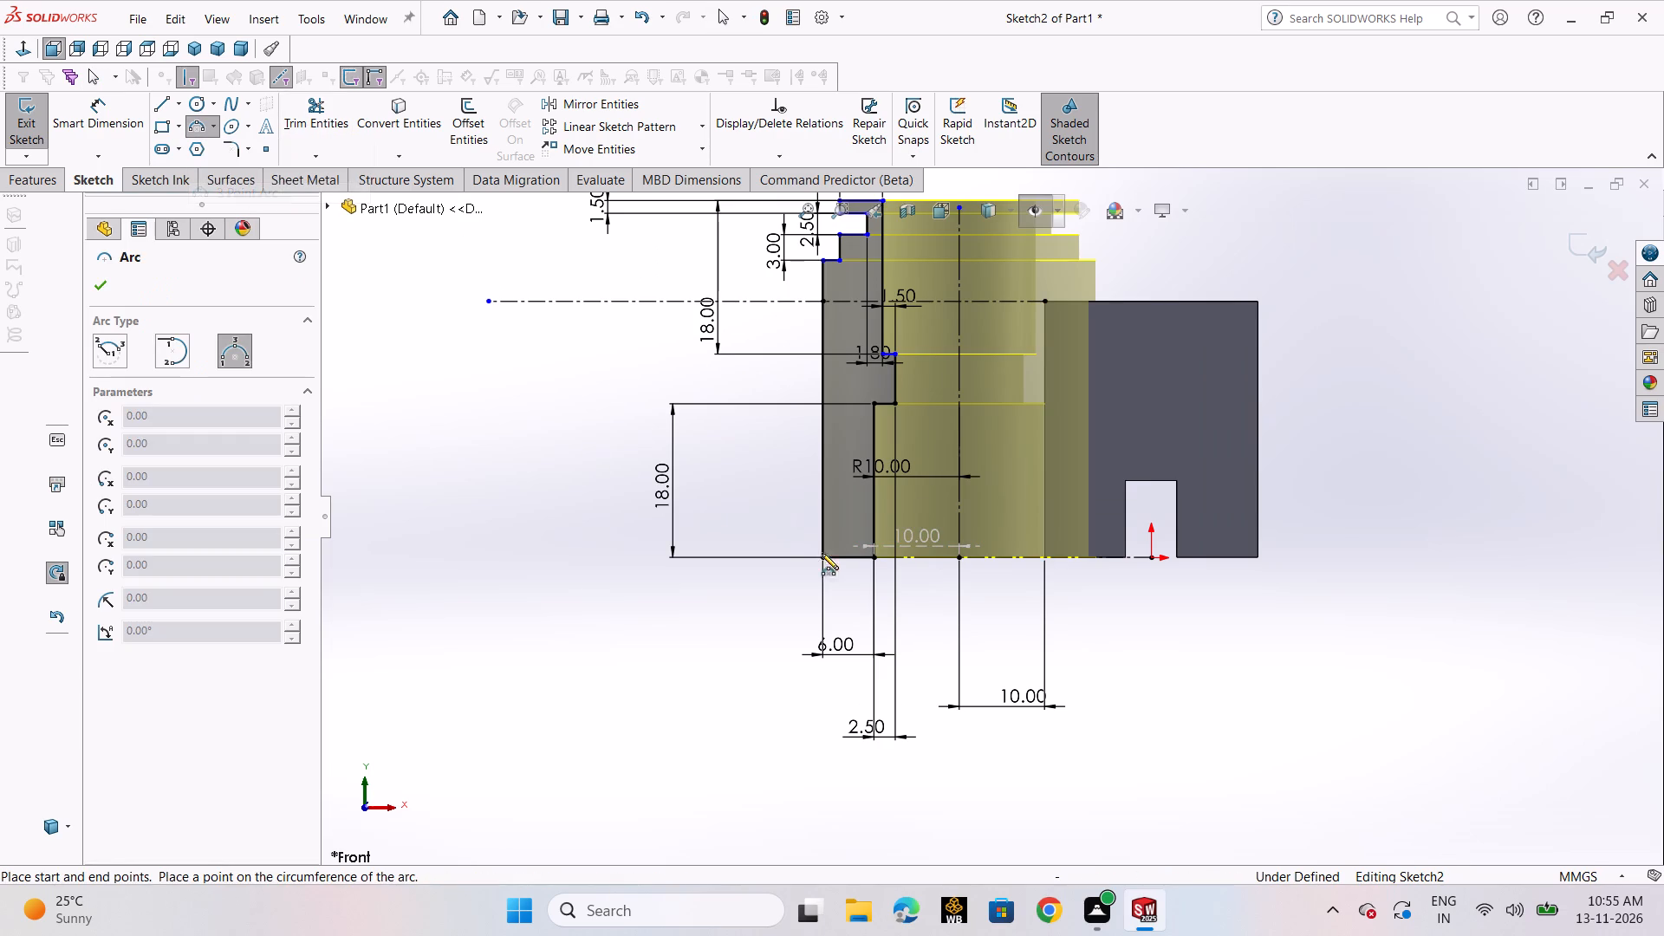
left_click(820, 517)
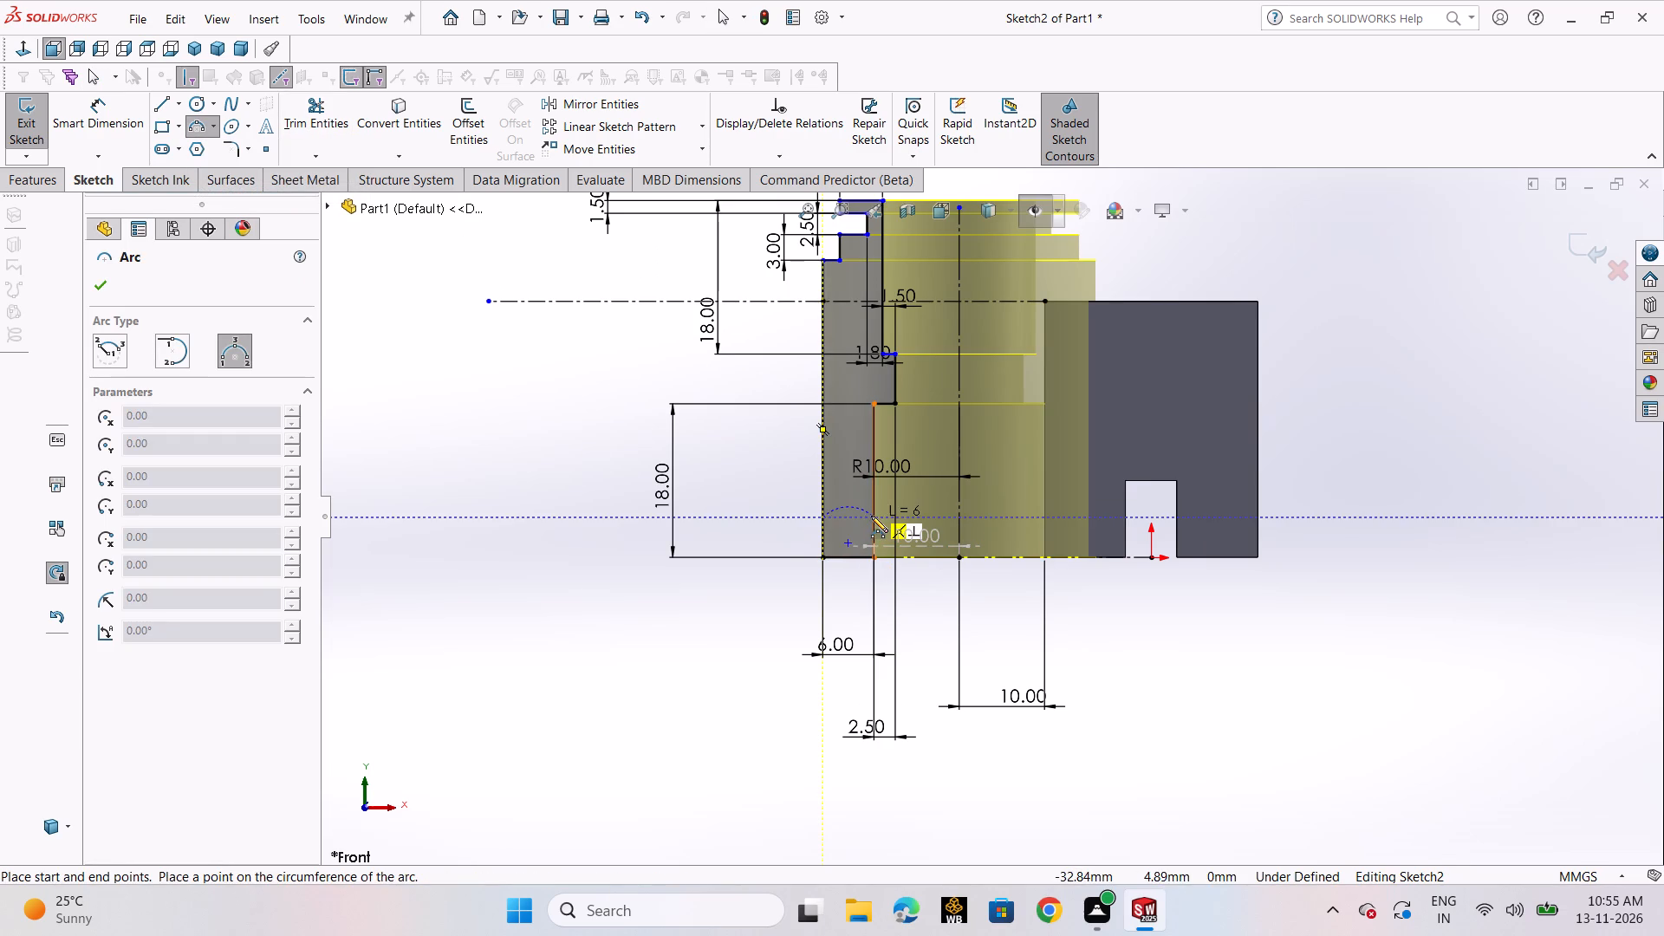
left_click(871, 516)
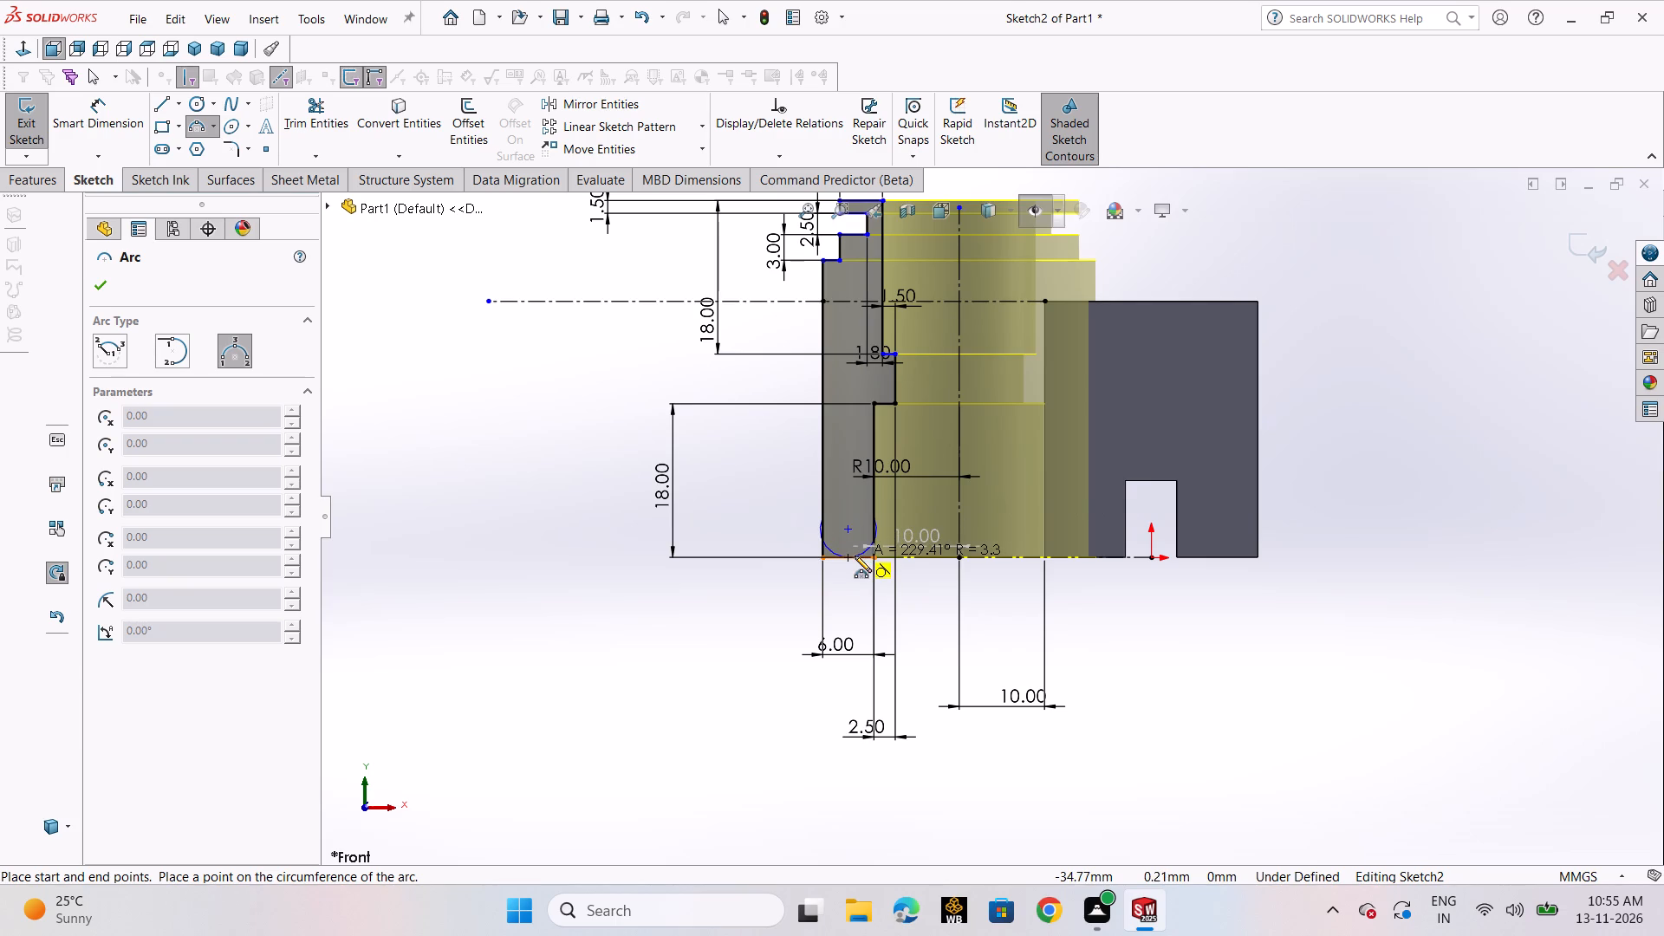
left_click(855, 556)
right_click(855, 556)
left_click(896, 574)
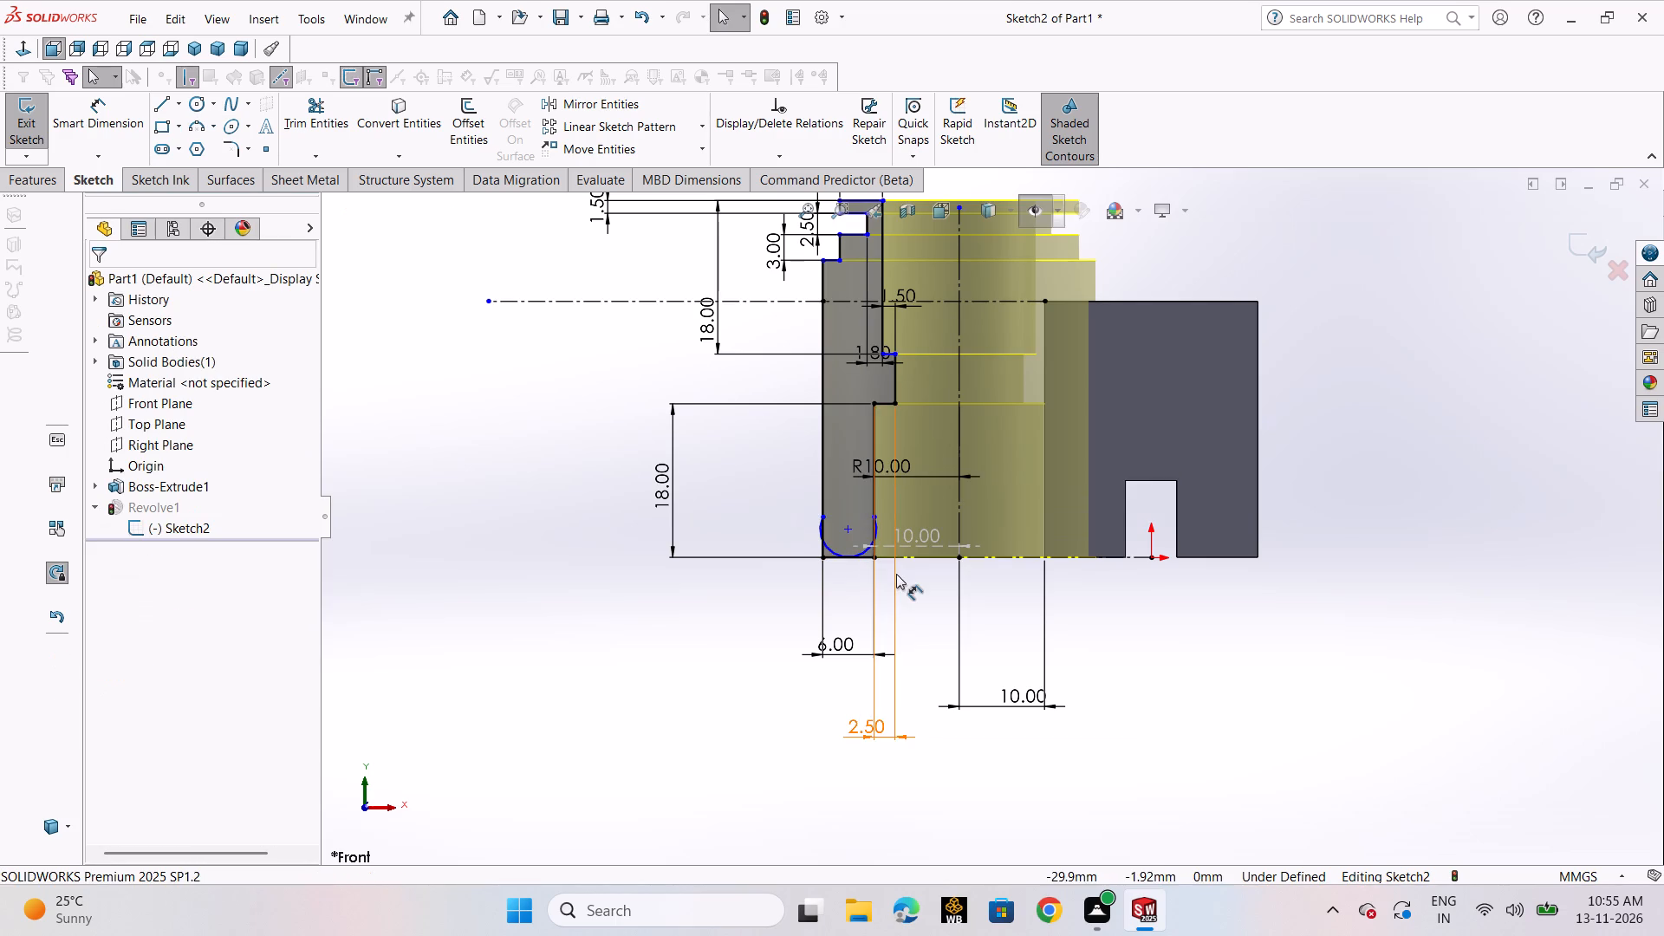
Dimension the arc's bore-side endpoint 3 mm above the wall profile's bottom corner.
left_click(100, 110)
scroll(870, 491, "down", 4)
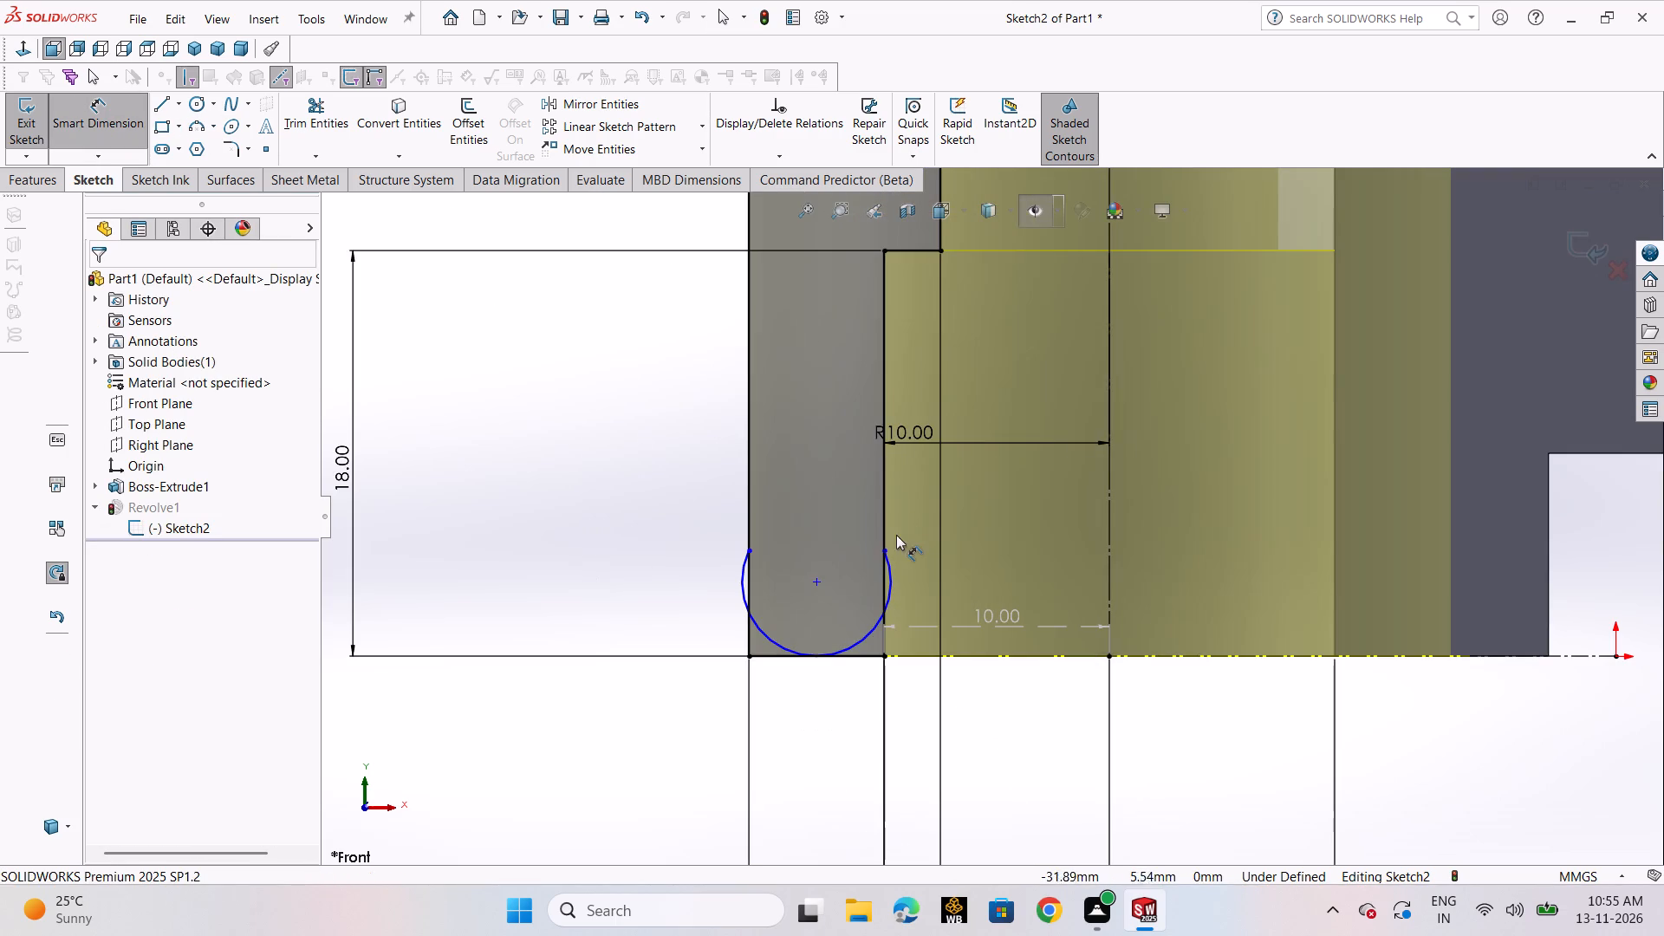
left_click(887, 551)
left_click(884, 655)
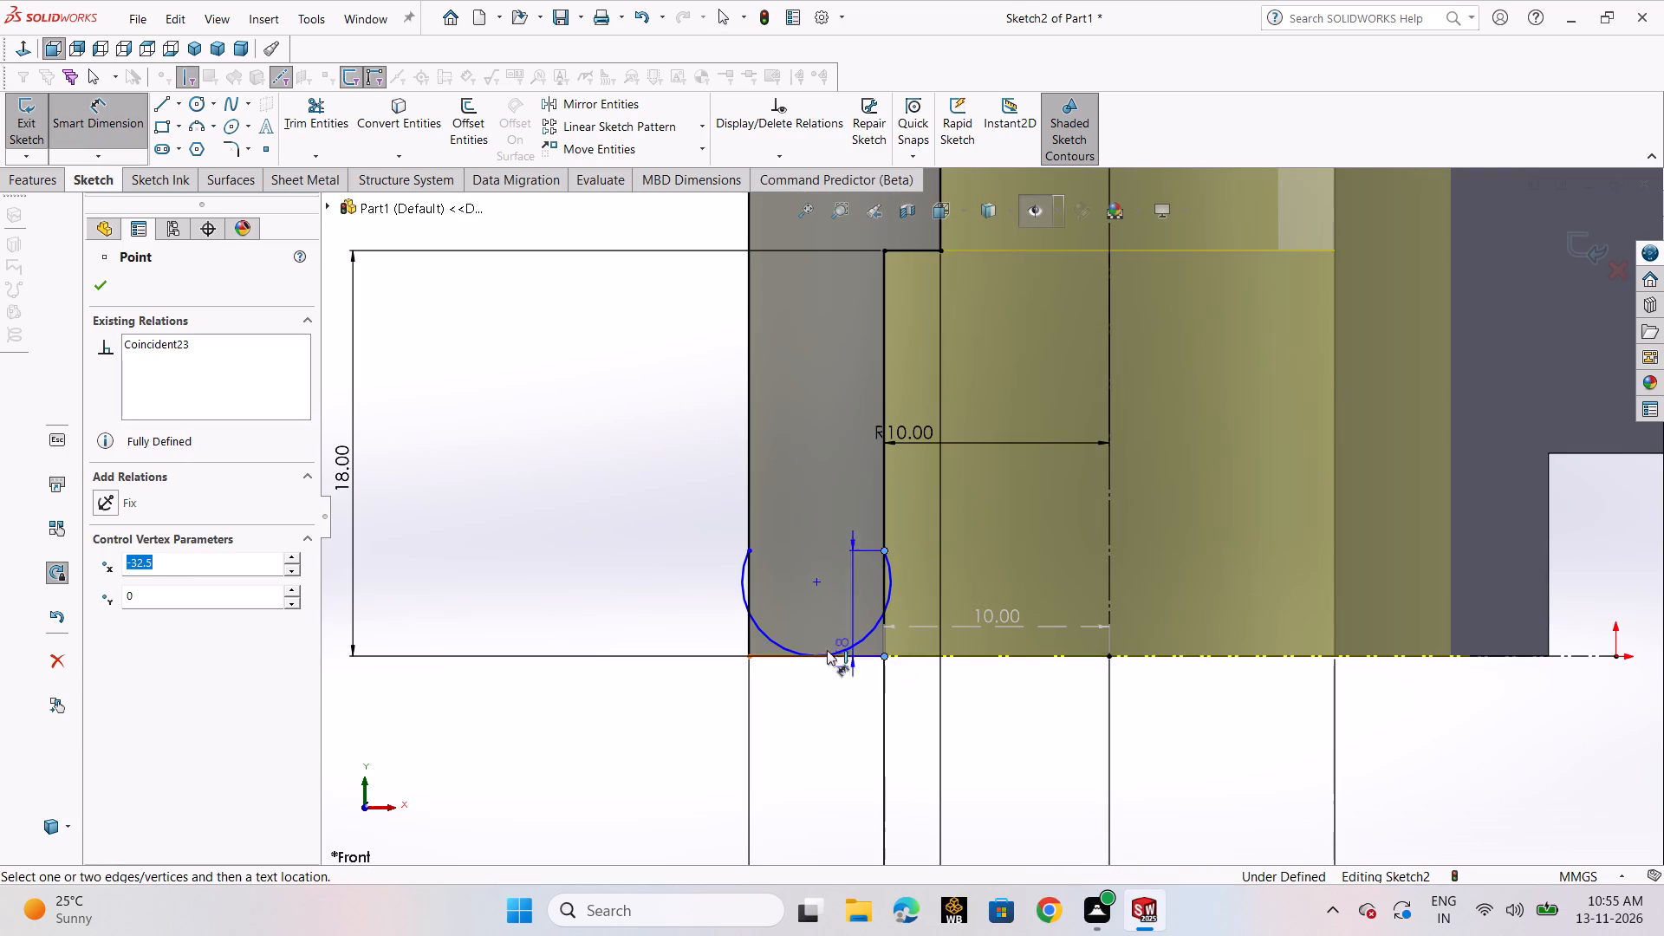
left_click(584, 608)
key("3")
key("Return")
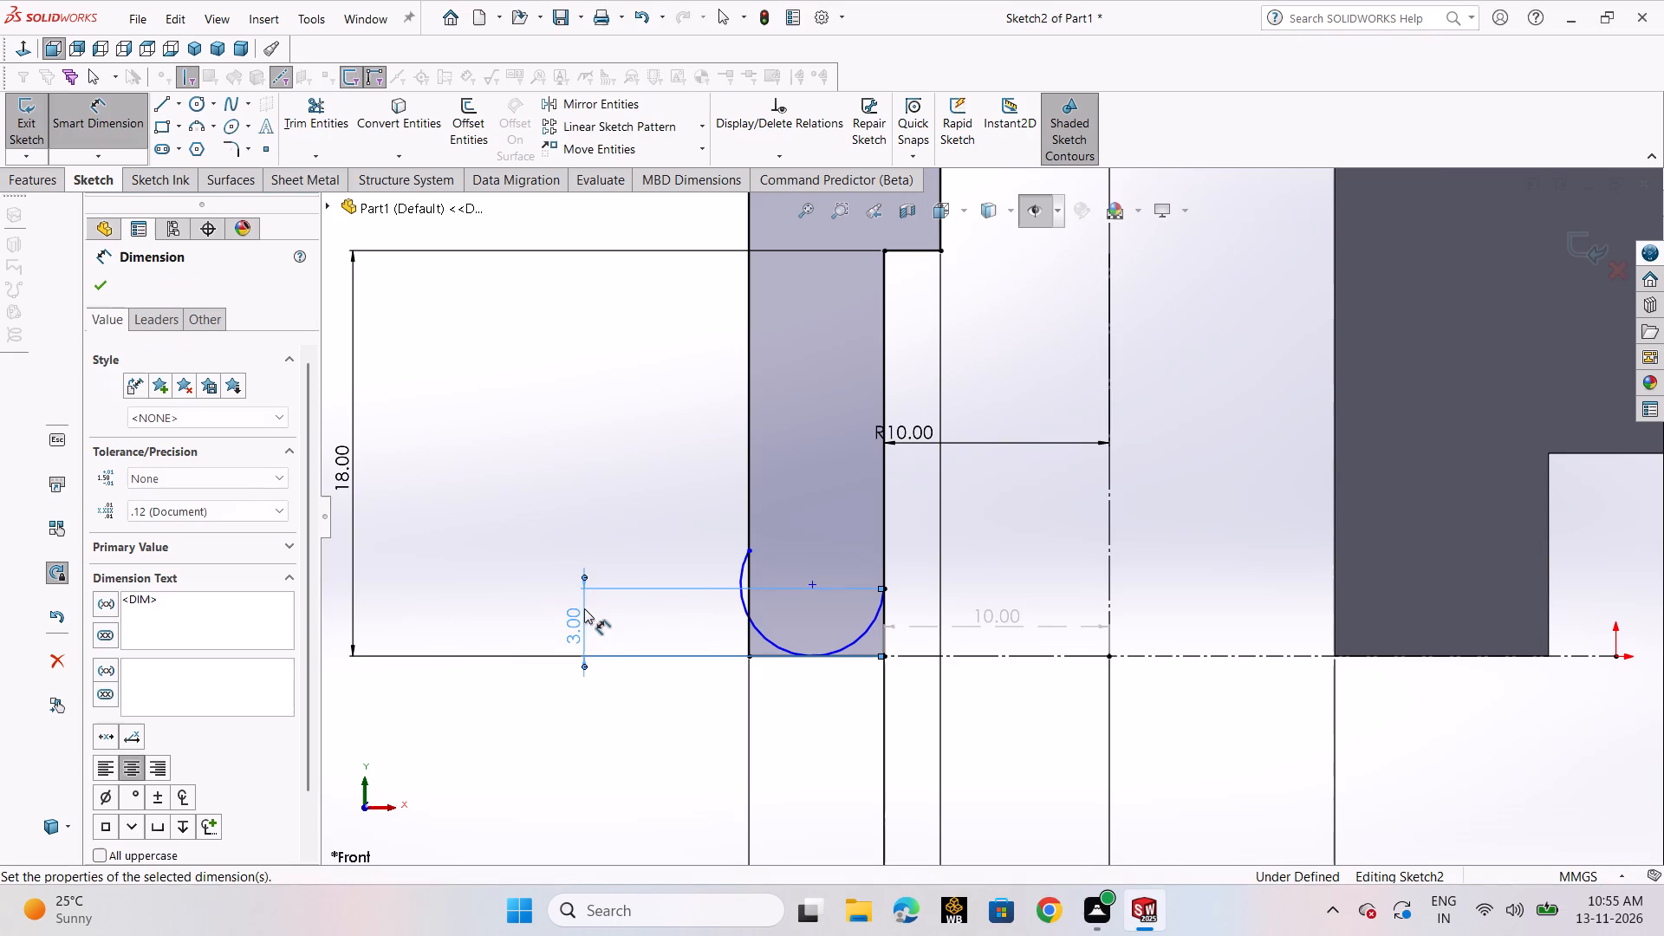
left_click(97, 283)
Add a horizontal relation between the arc's two endpoints.
left_click(757, 155)
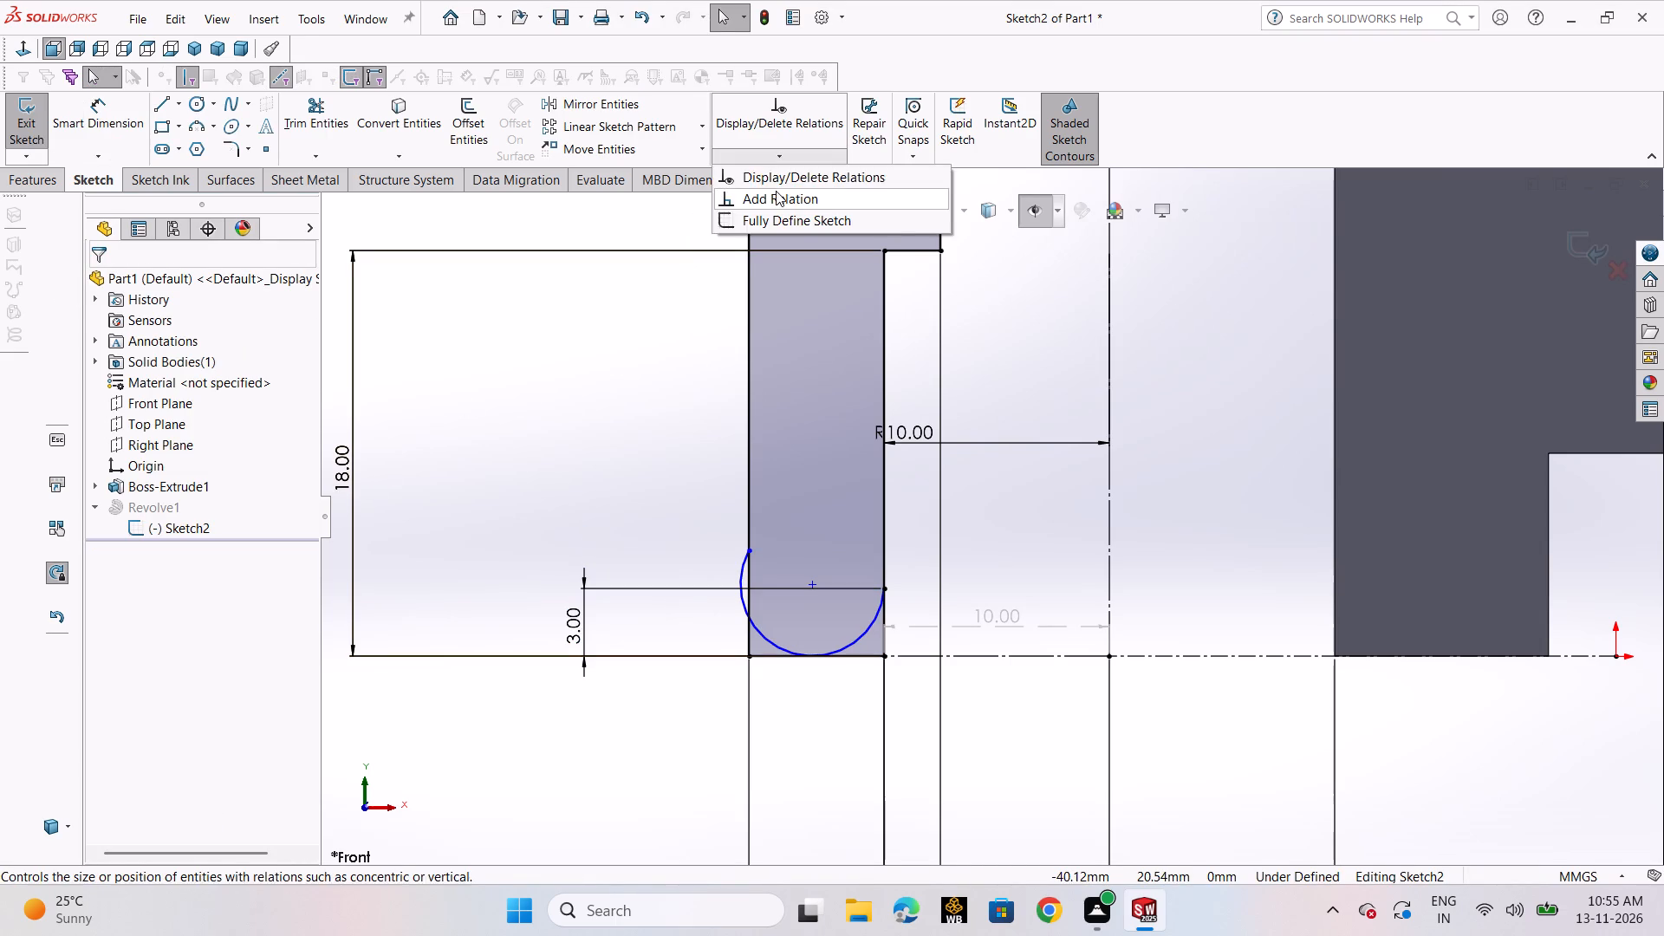
left_click(776, 191)
left_click(751, 550)
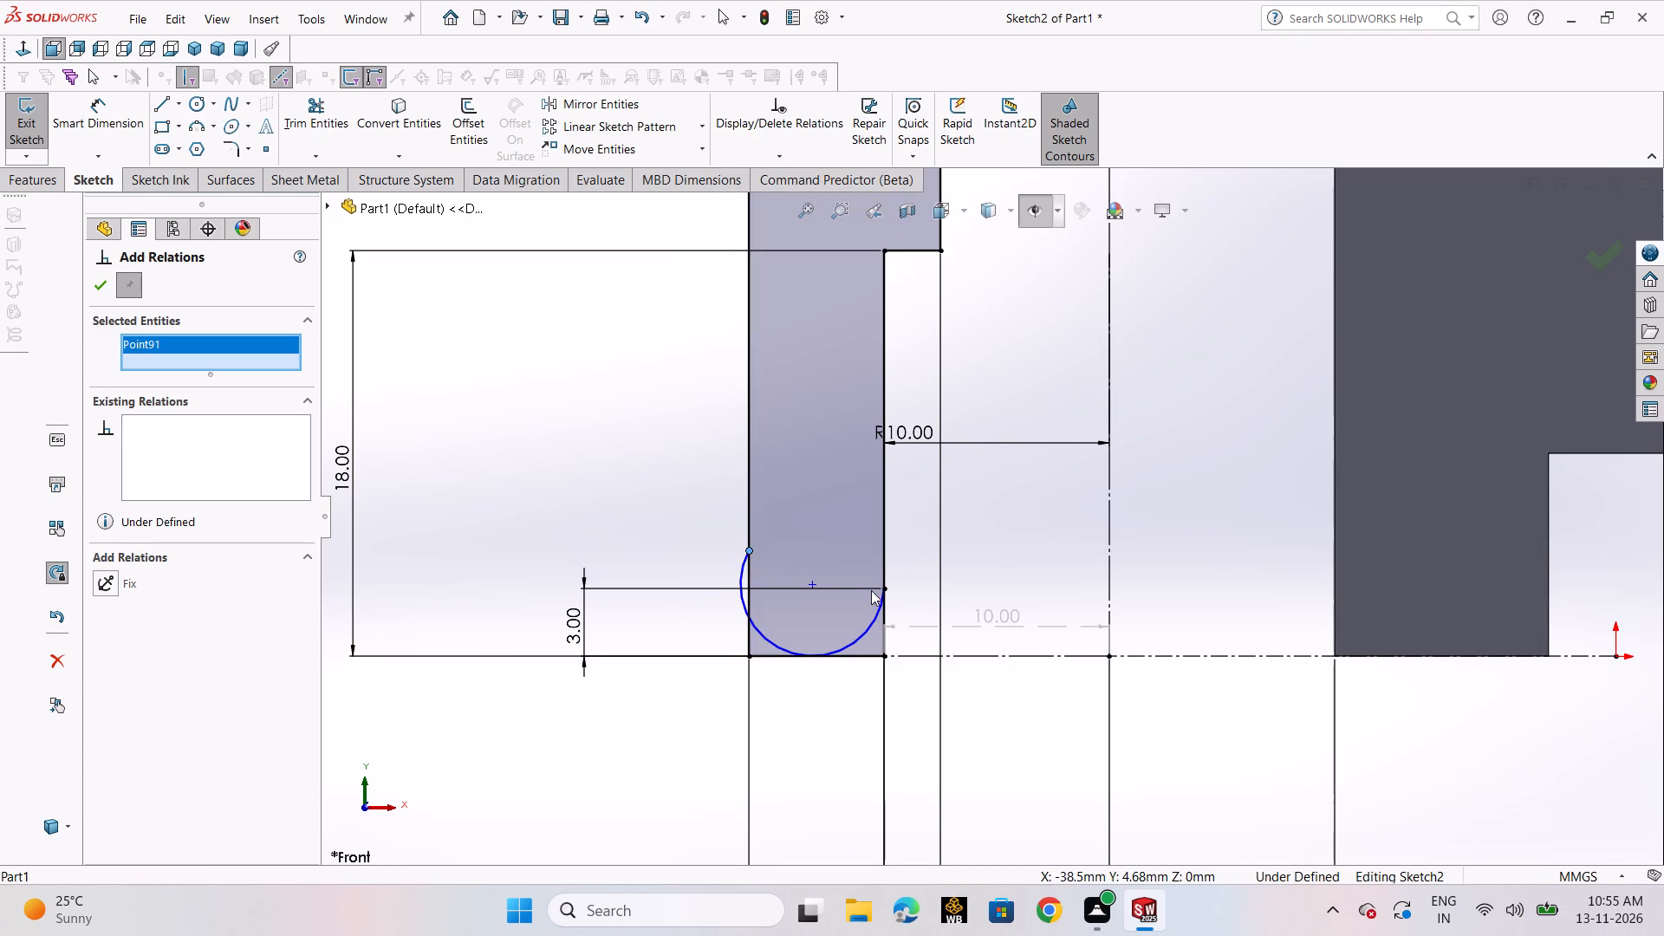
left_click(884, 588)
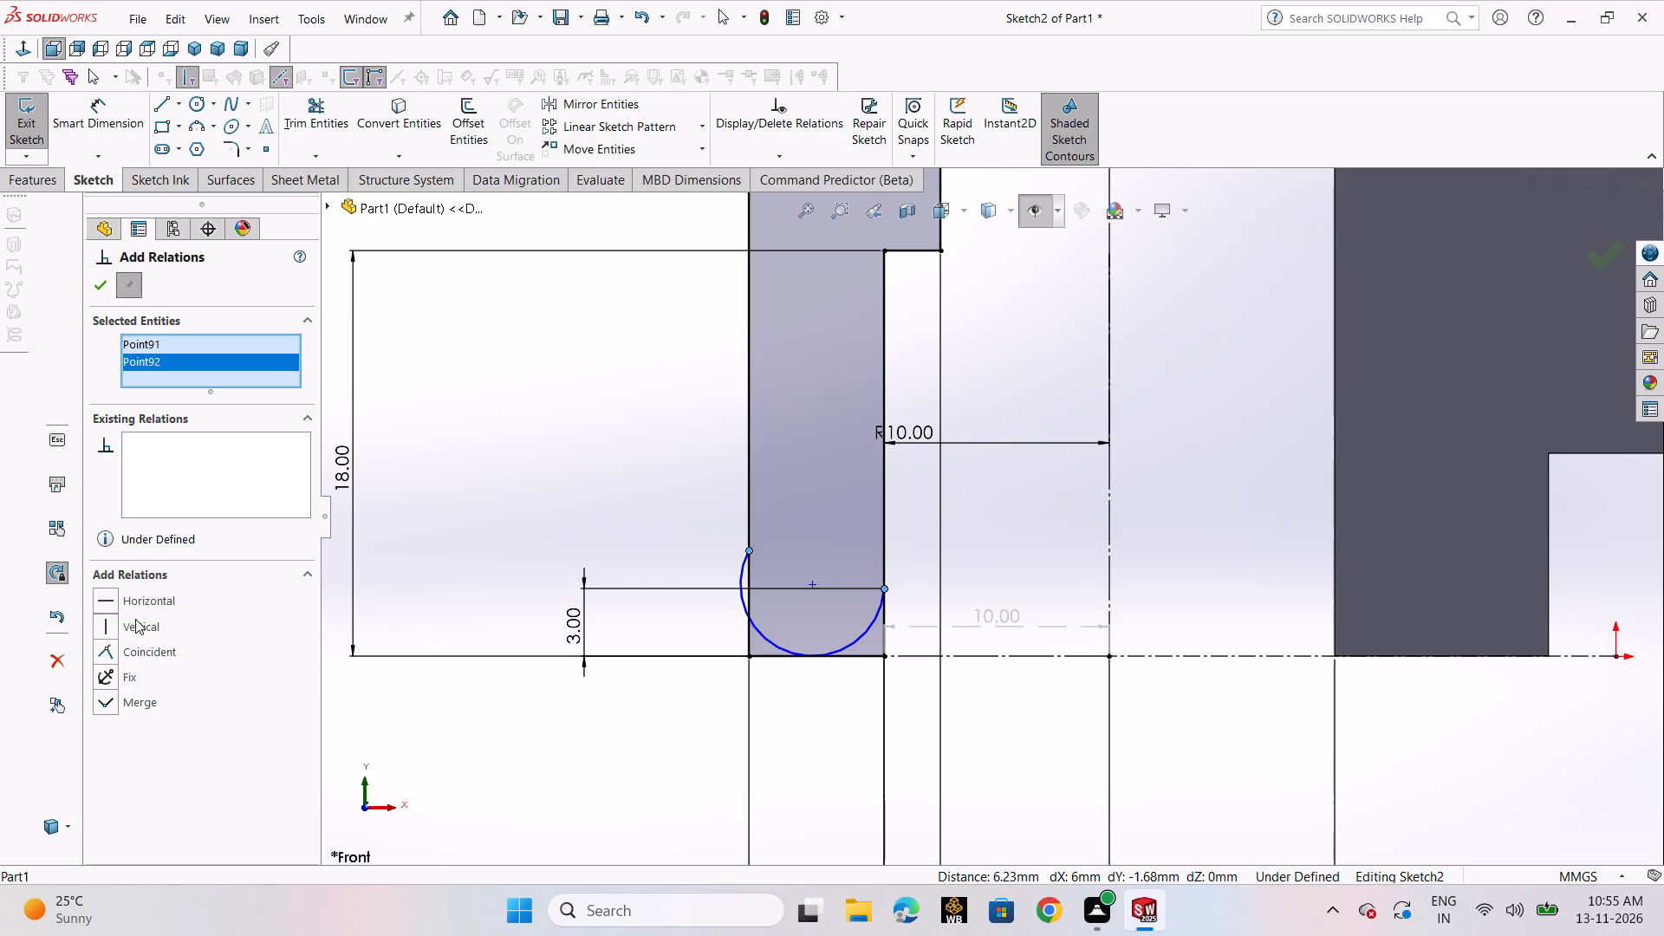
left_click(142, 604)
left_click(95, 284)
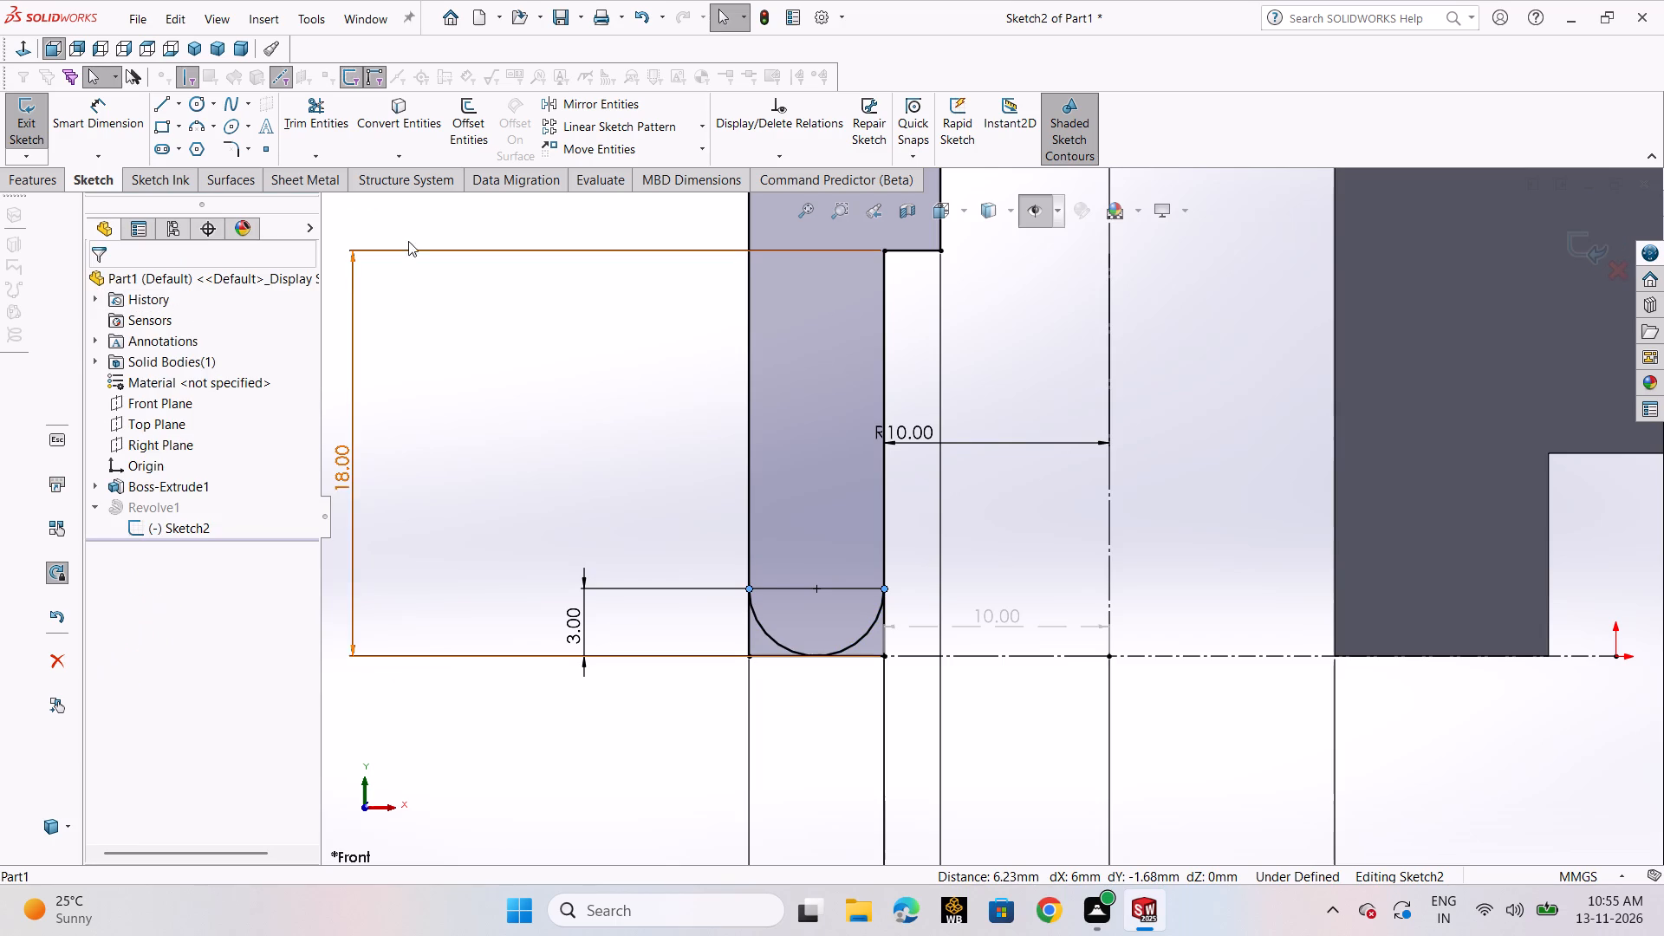
Power-trim the wall profile's bottom line and the side-line ends below the arc, leaving a rounded lower end.
left_click(317, 130)
left_click_drag(650, 603, 745, 657)
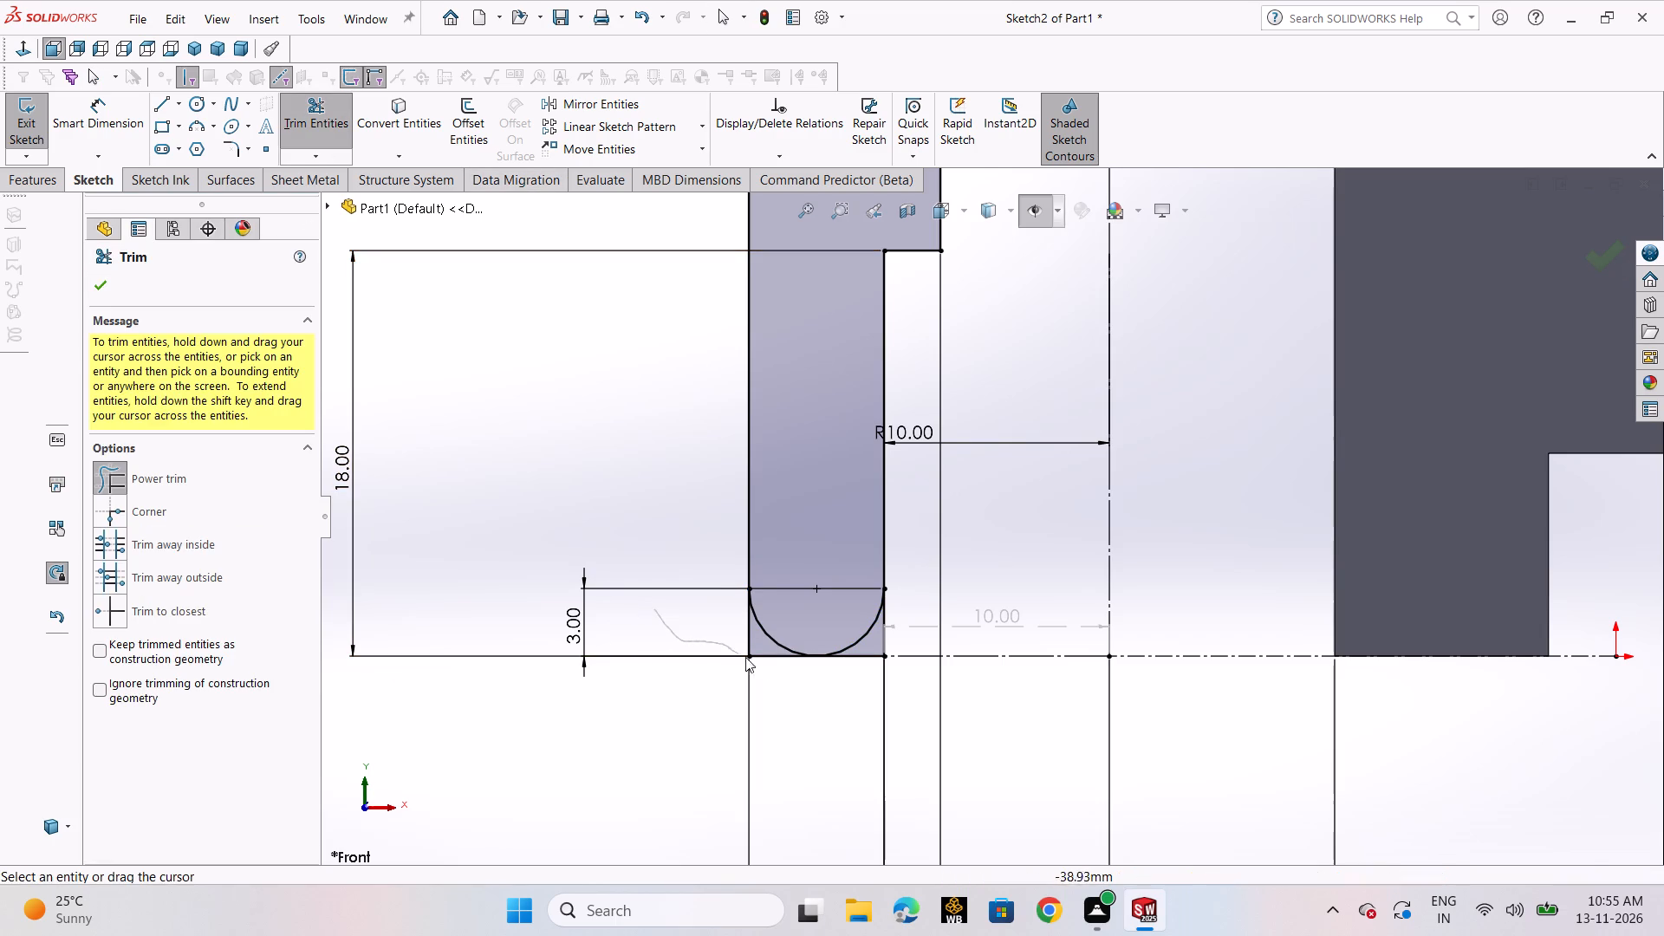
left_click_drag(745, 657, 873, 648)
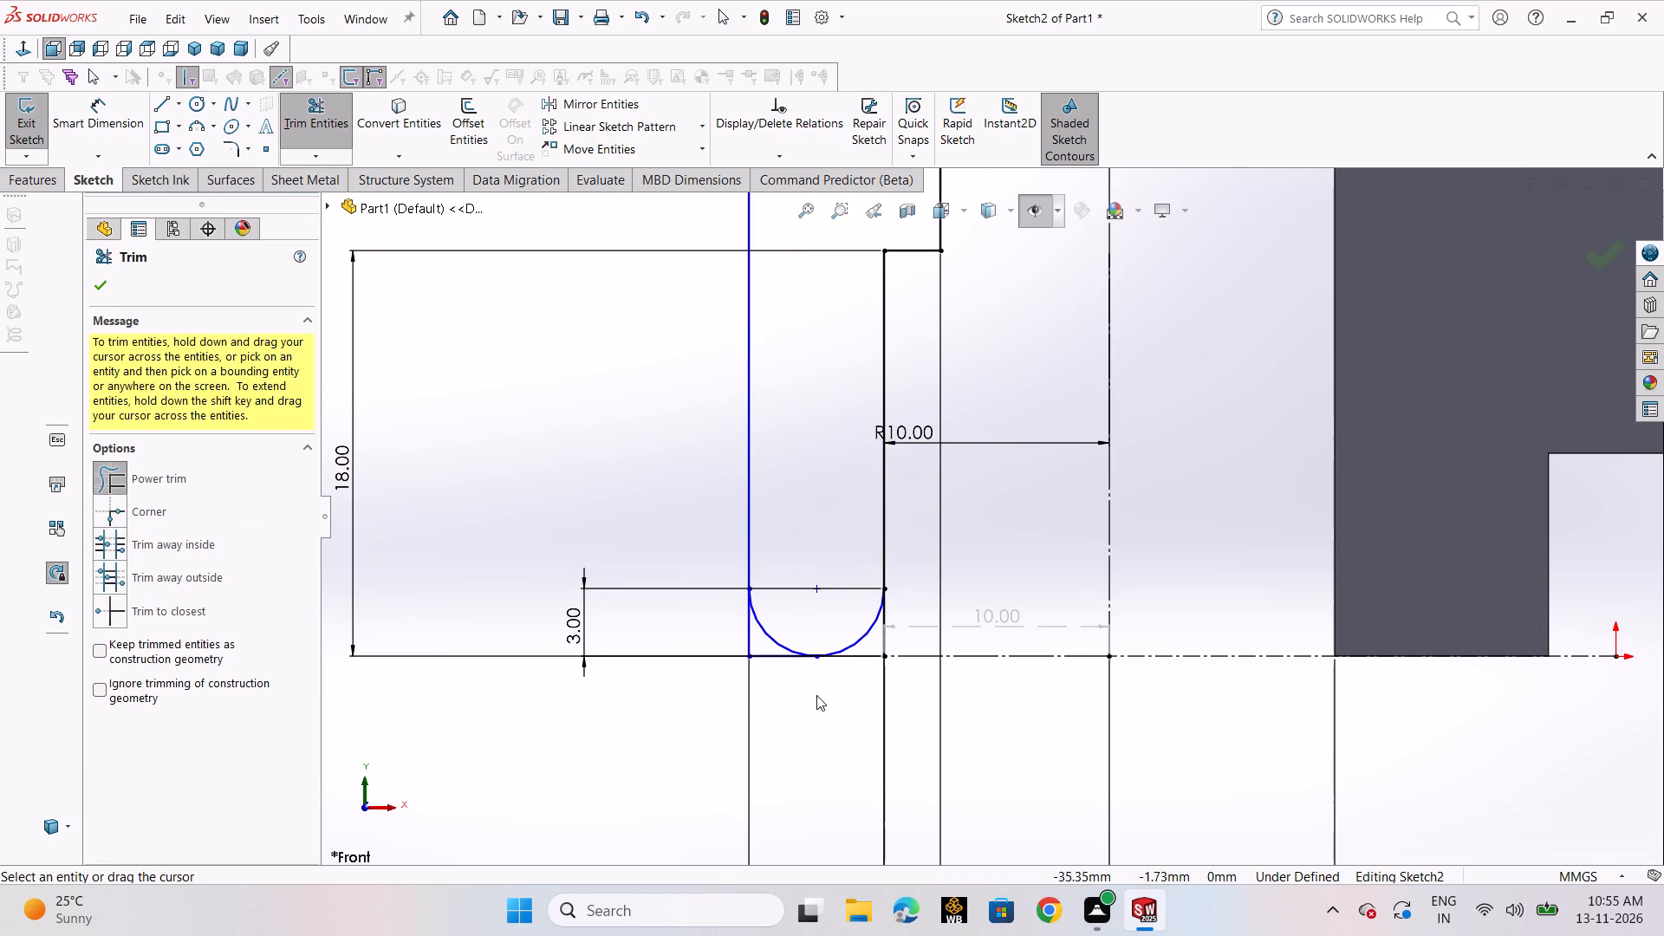
left_click_drag(755, 685, 732, 621)
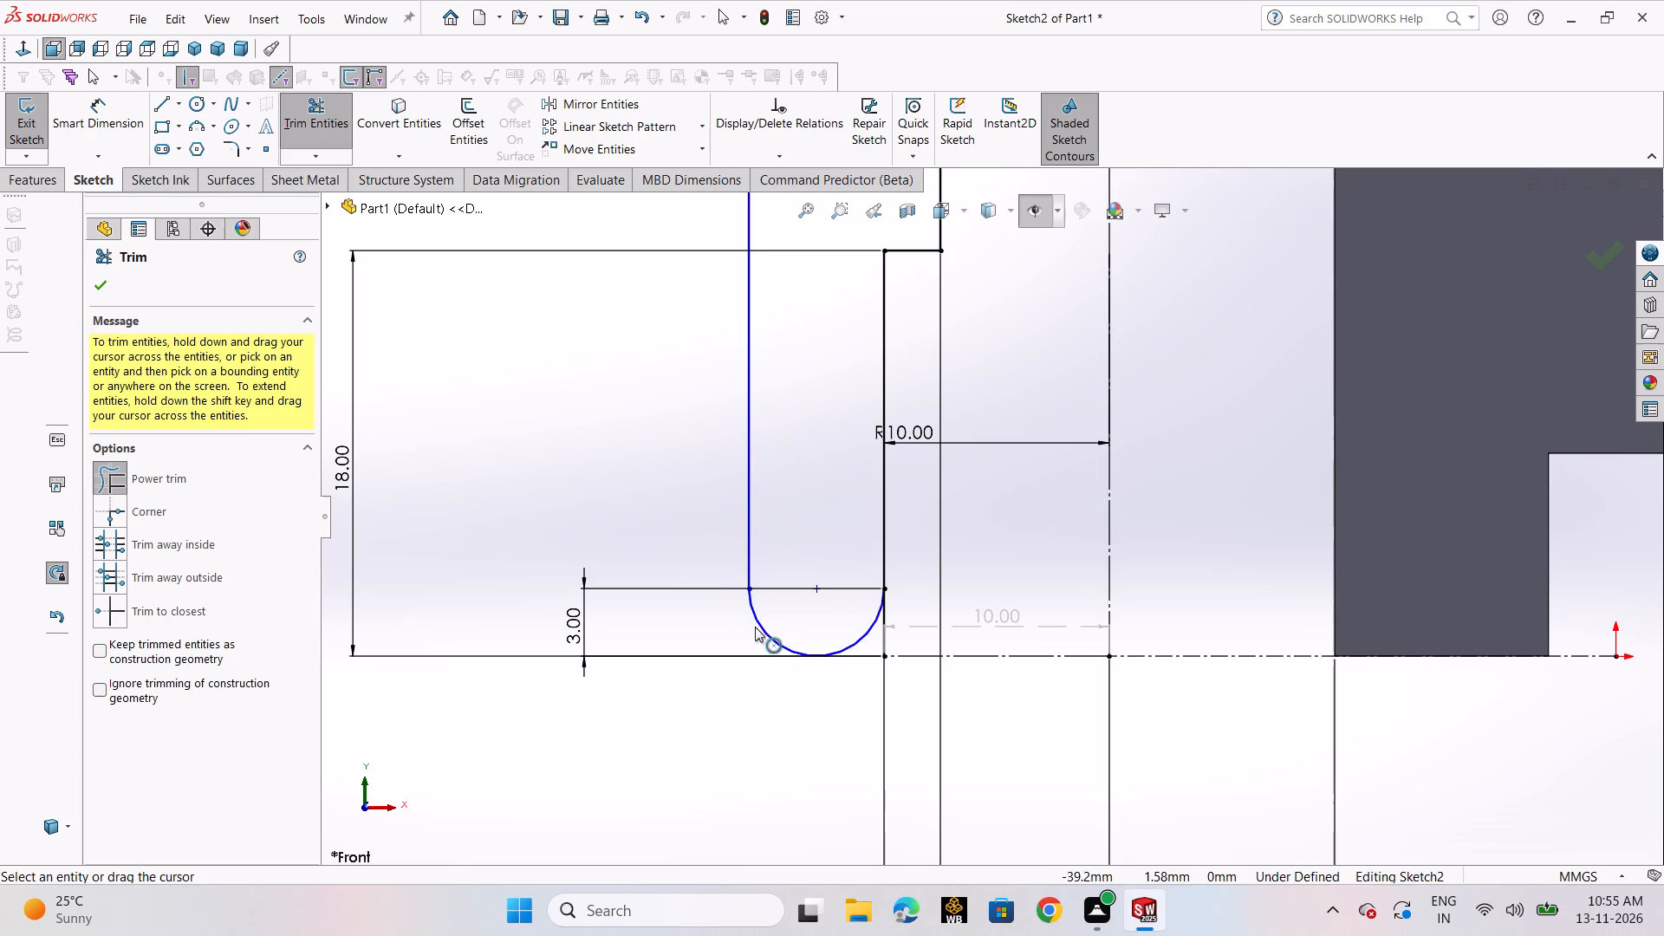
scroll(897, 605, "down", 4)
left_click_drag(911, 580, 907, 606)
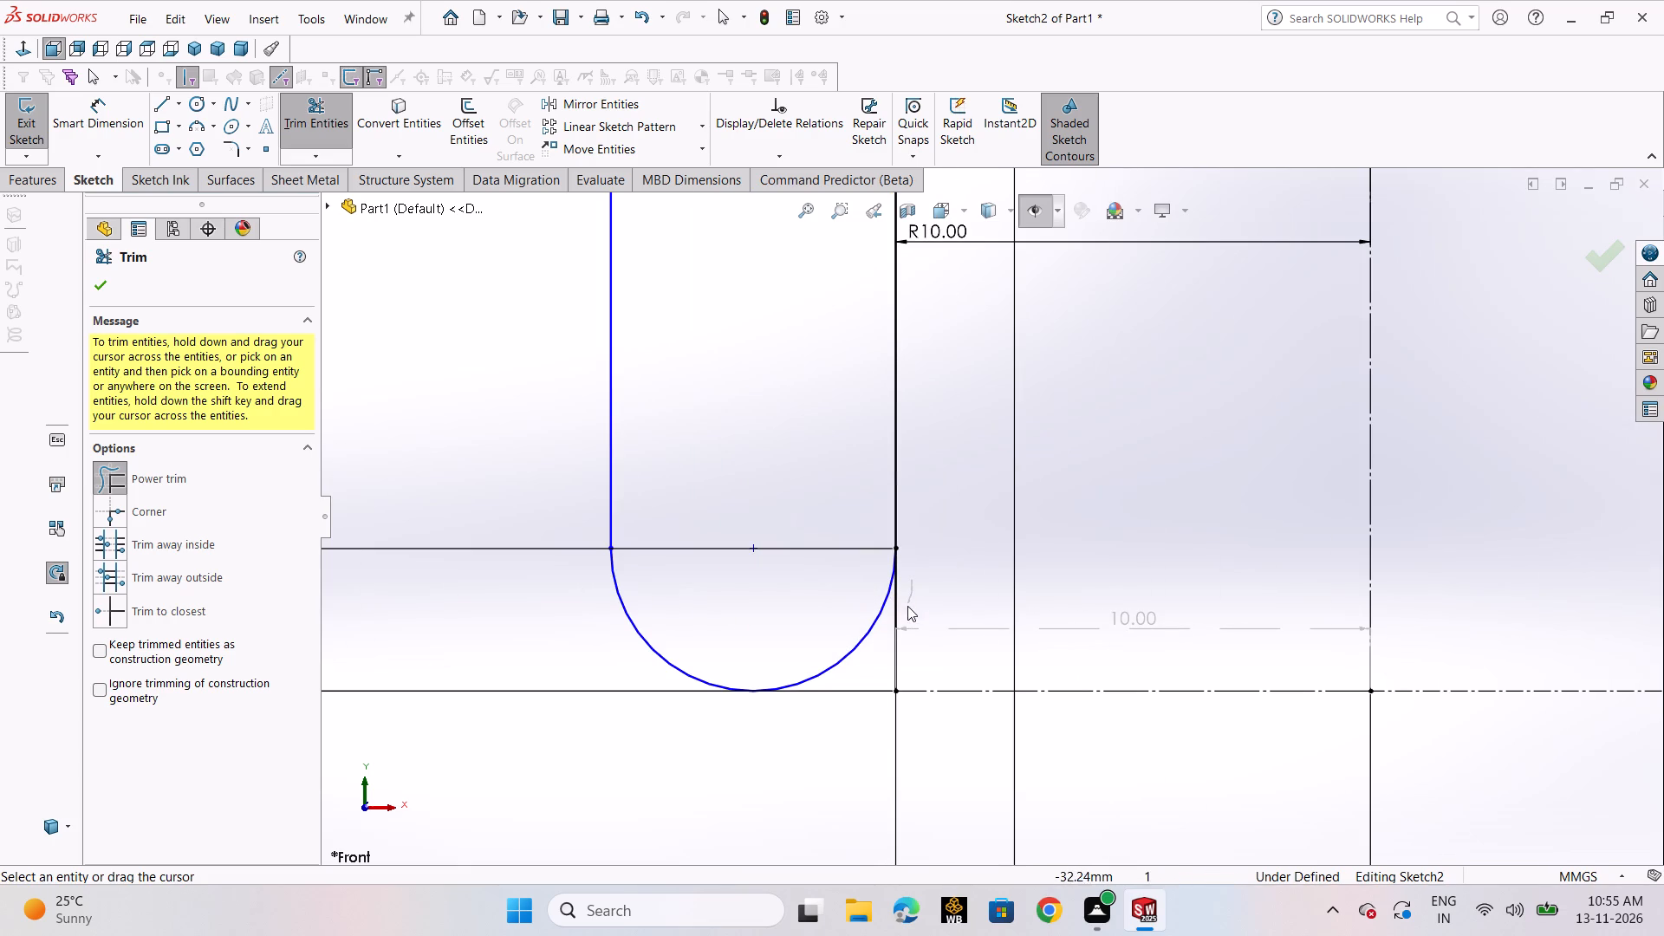
left_click_drag(907, 606, 891, 626)
scroll(946, 580, "up", 4)
scroll(972, 507, "up", 7)
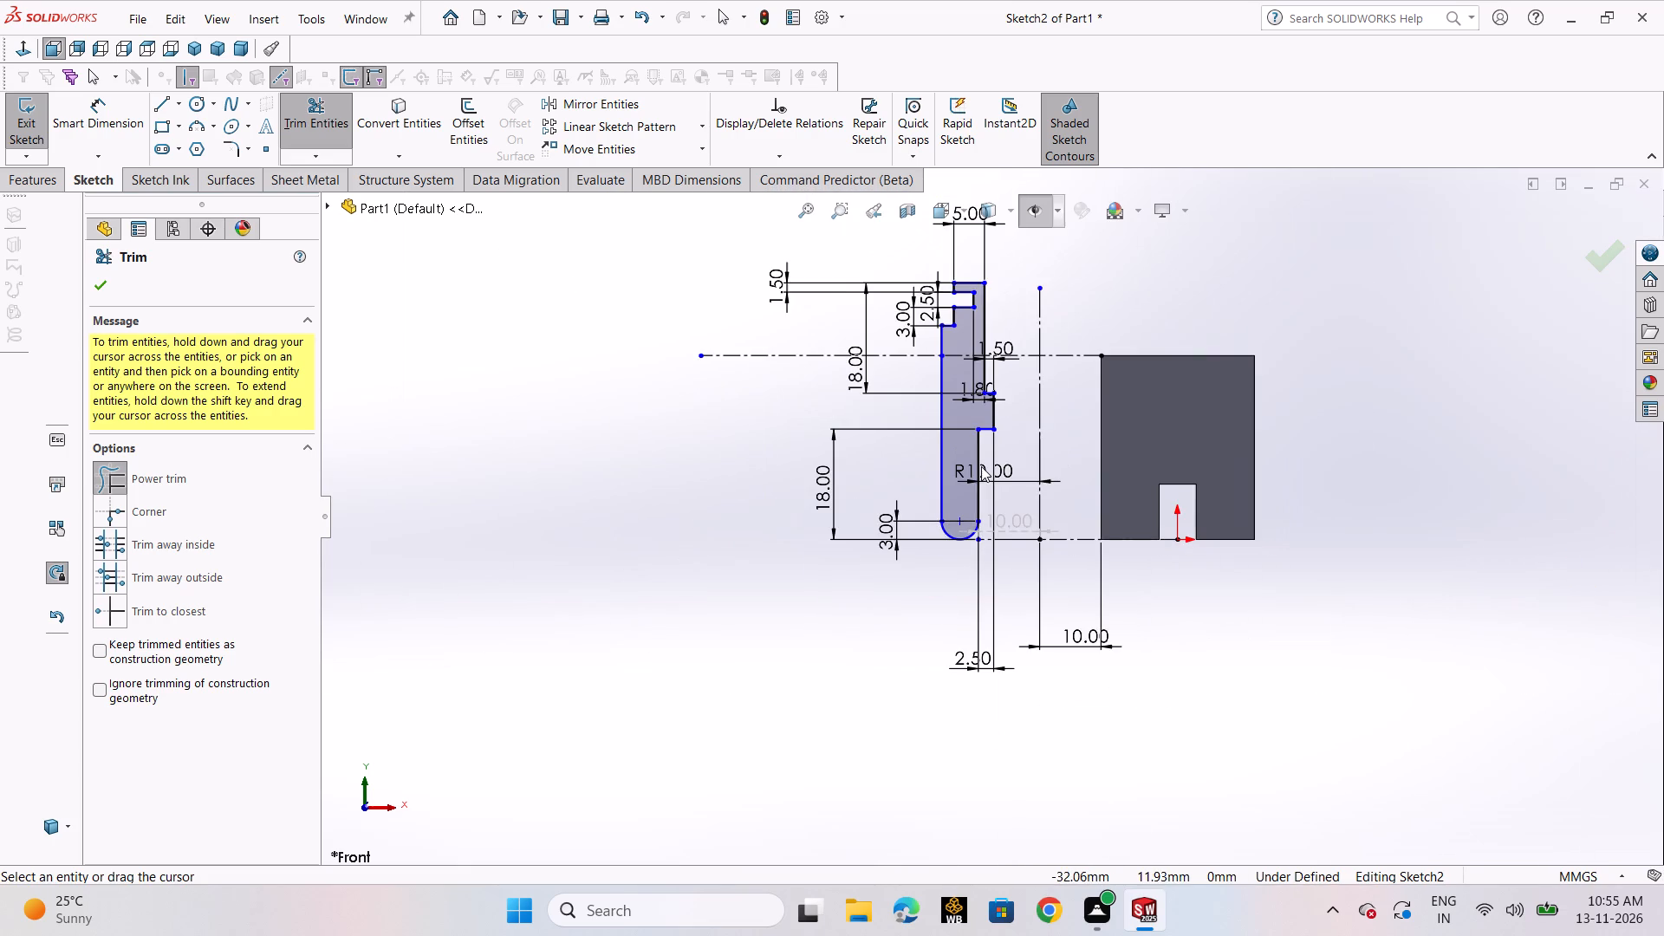
Finish trimming and exit the wall profile sketch to rebuild the revolved body.
left_click(100, 289)
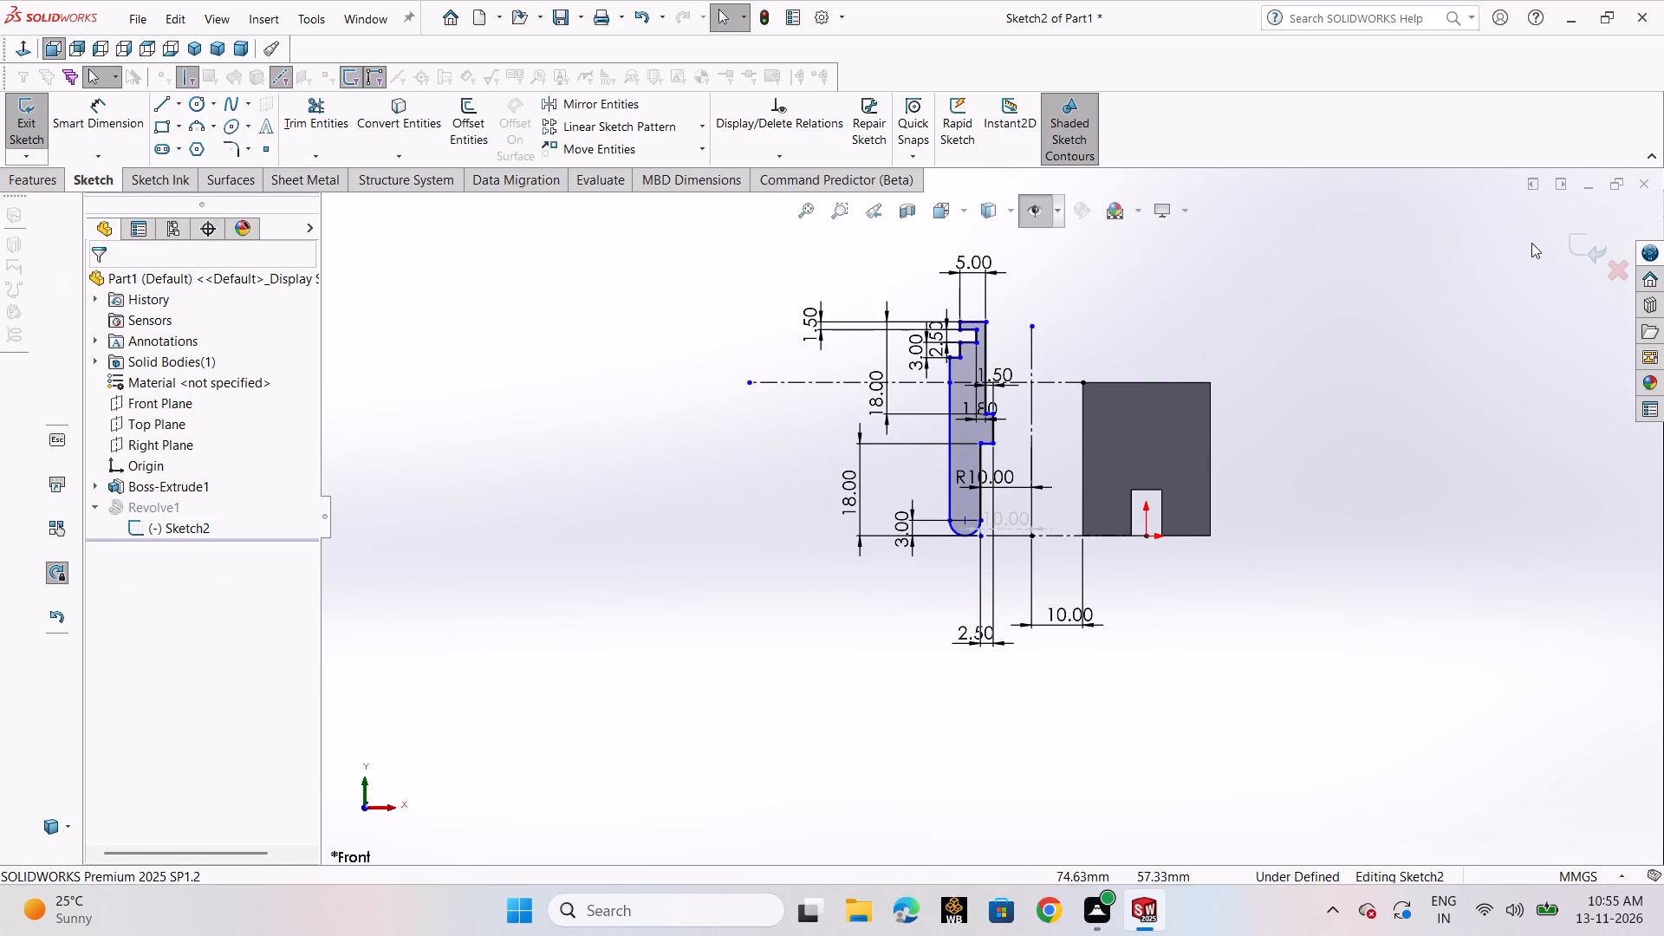
left_click(1581, 250)
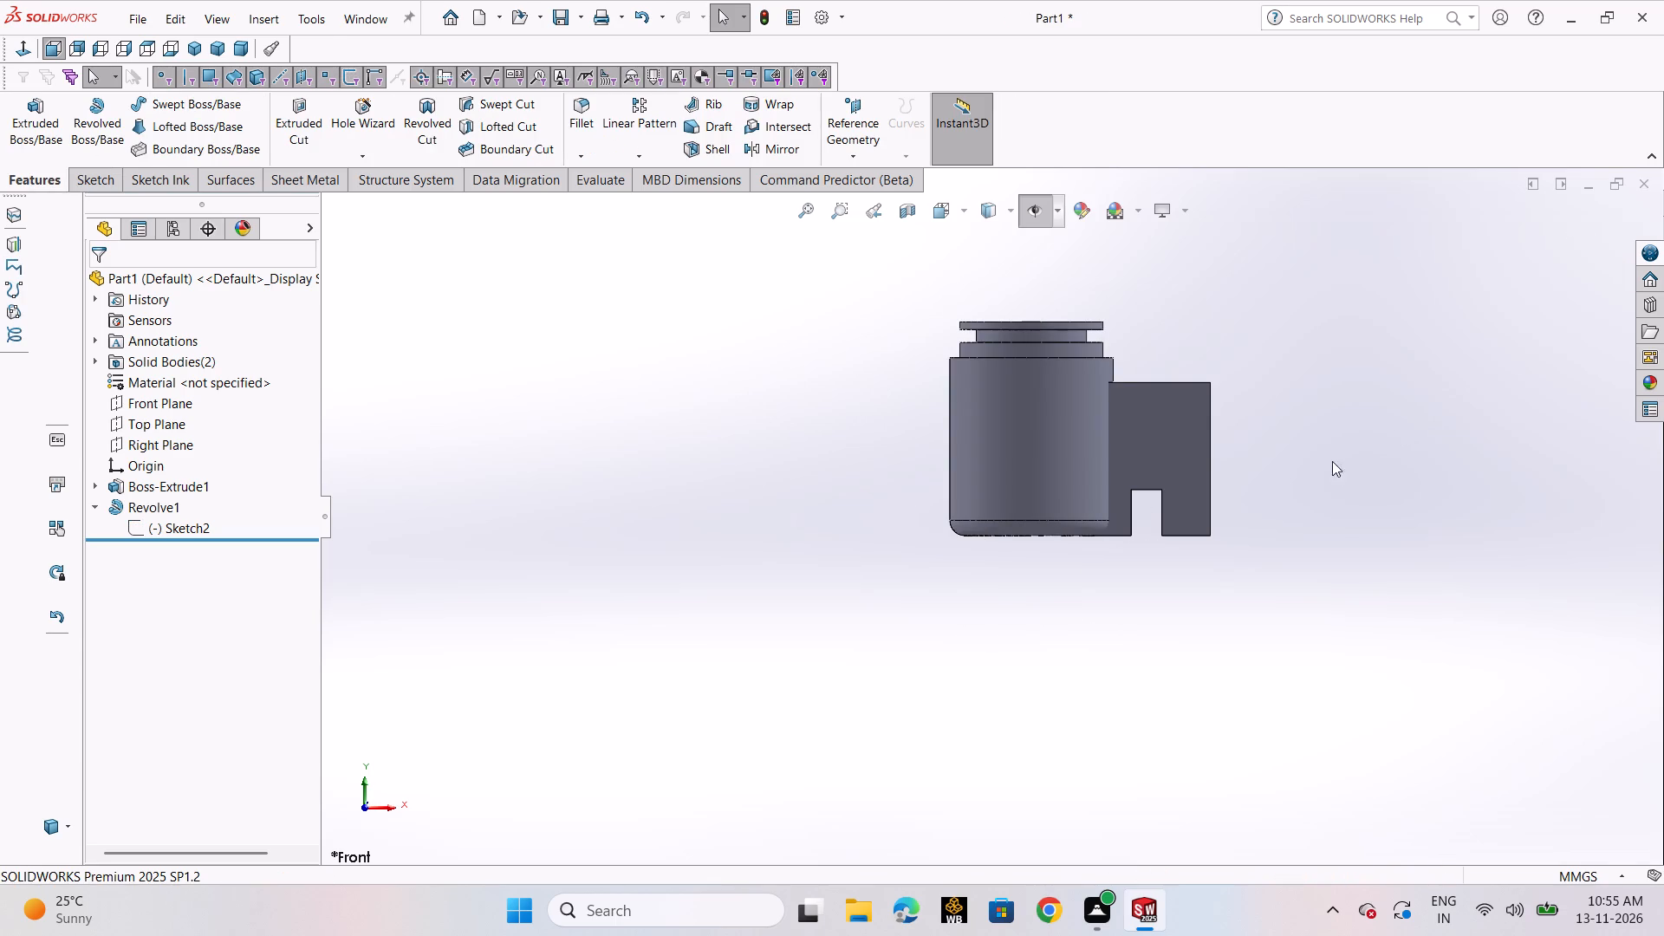
Fillet the notched block's bottom corner edge inside the revolved body with a 5 mm radius.
scroll(1320, 446, "down", 1)
middle_click_drag(1308, 400, 1316, 407)
scroll(1047, 557, "down", 3)
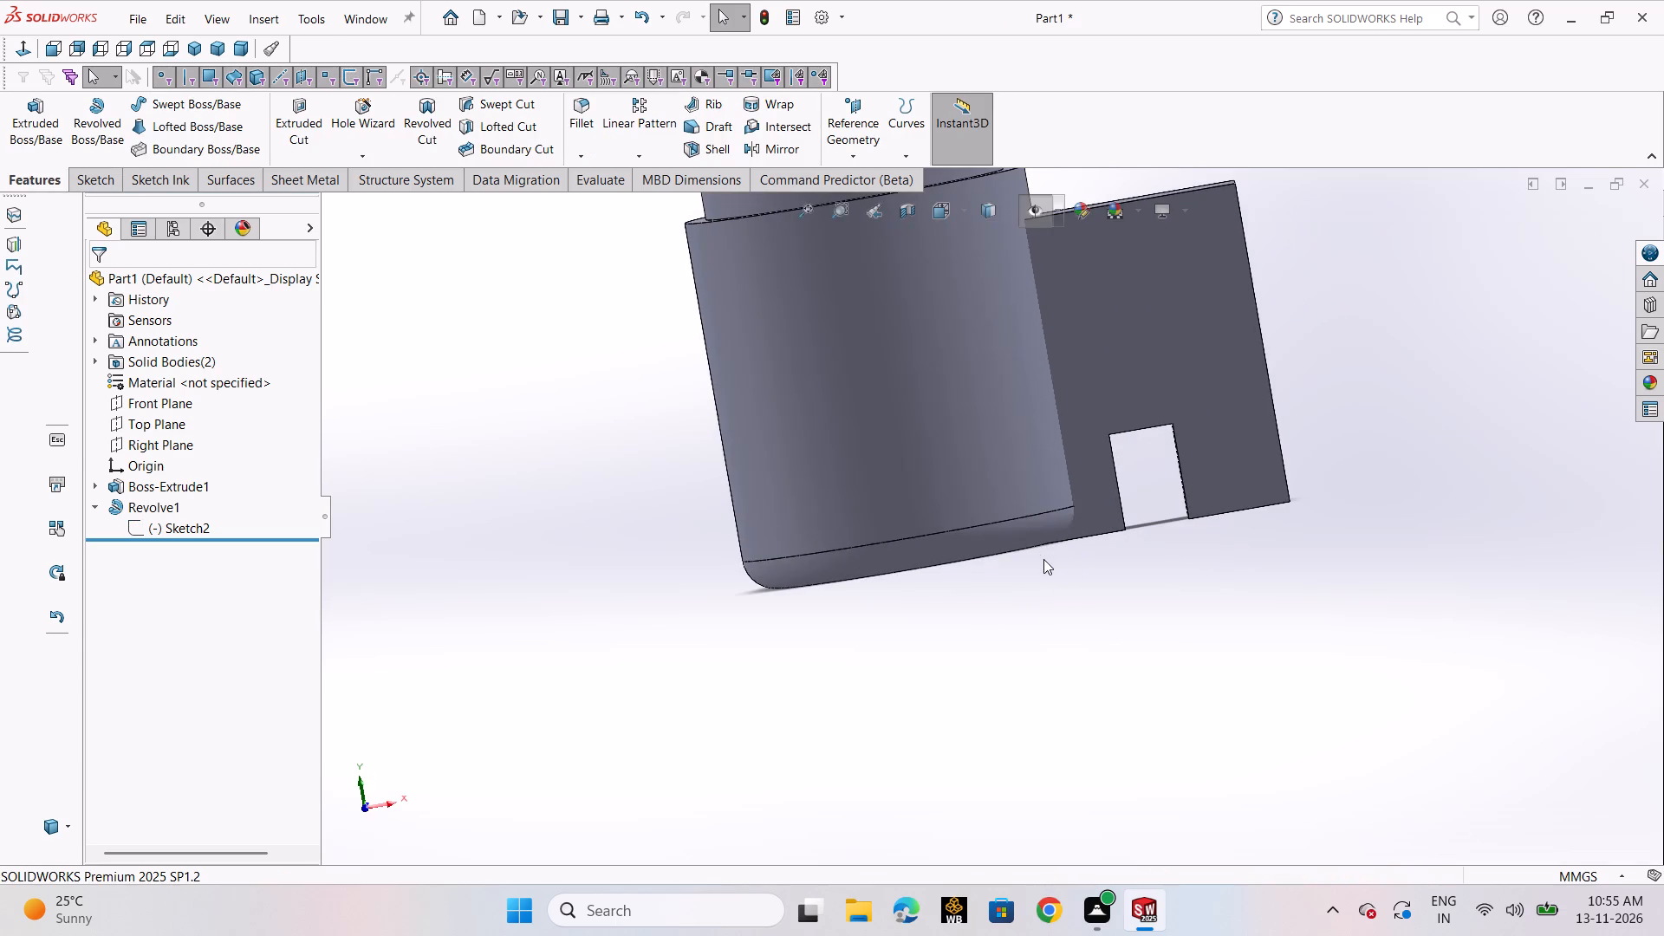
middle_click_drag(1113, 554, 1148, 362)
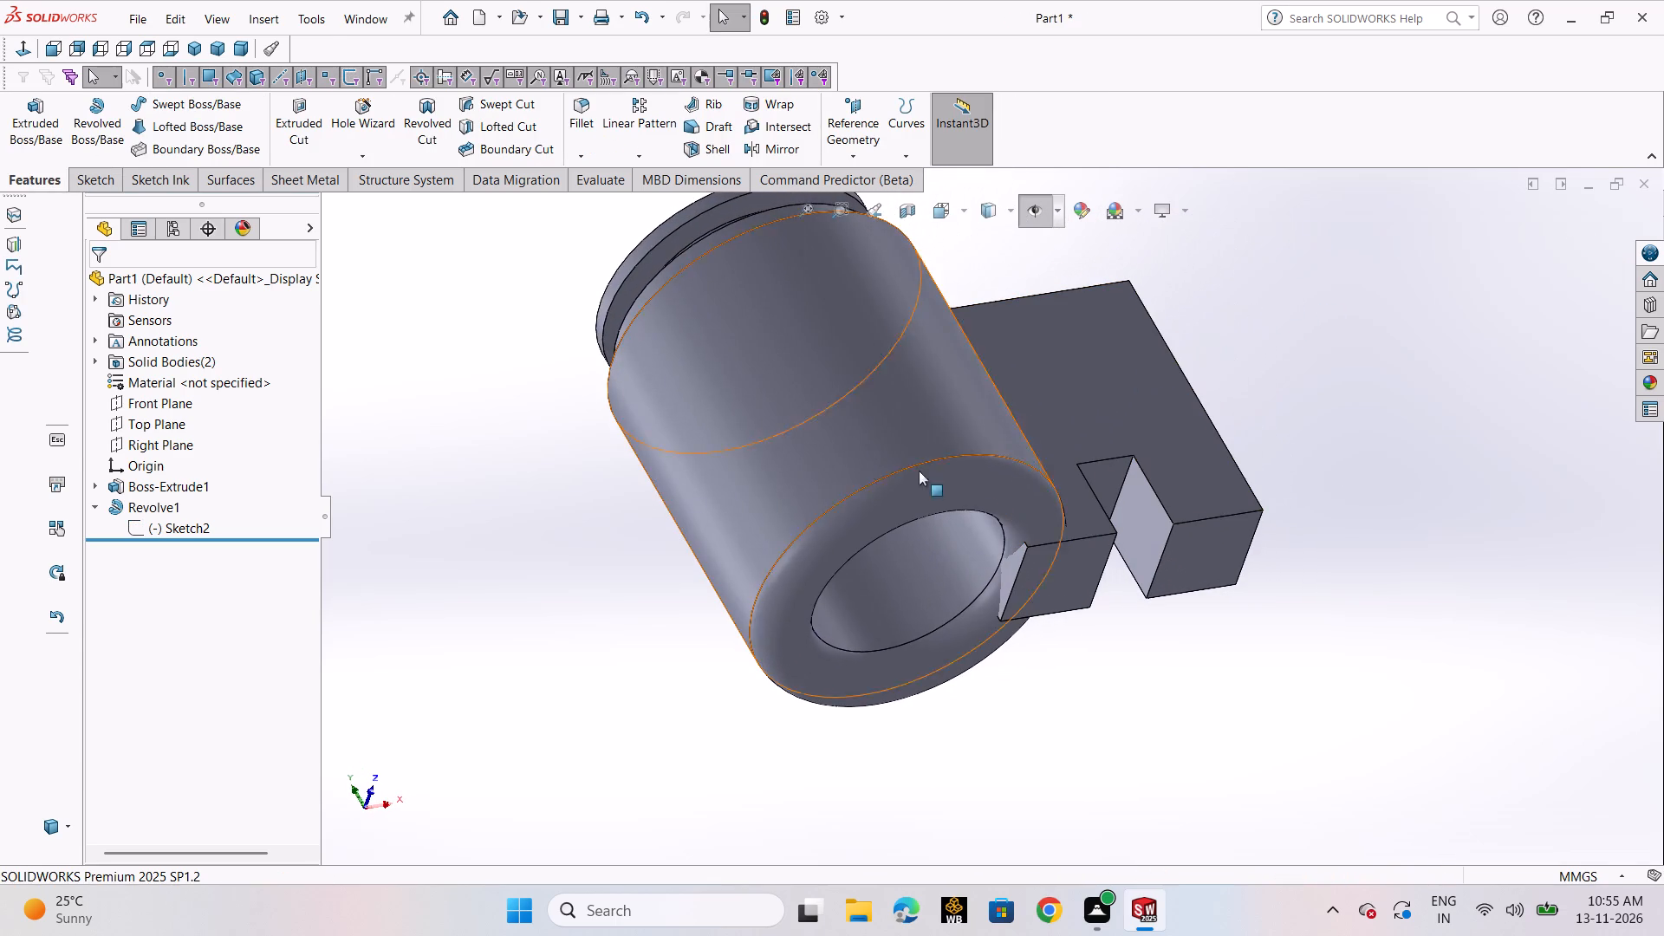
left_click(587, 112)
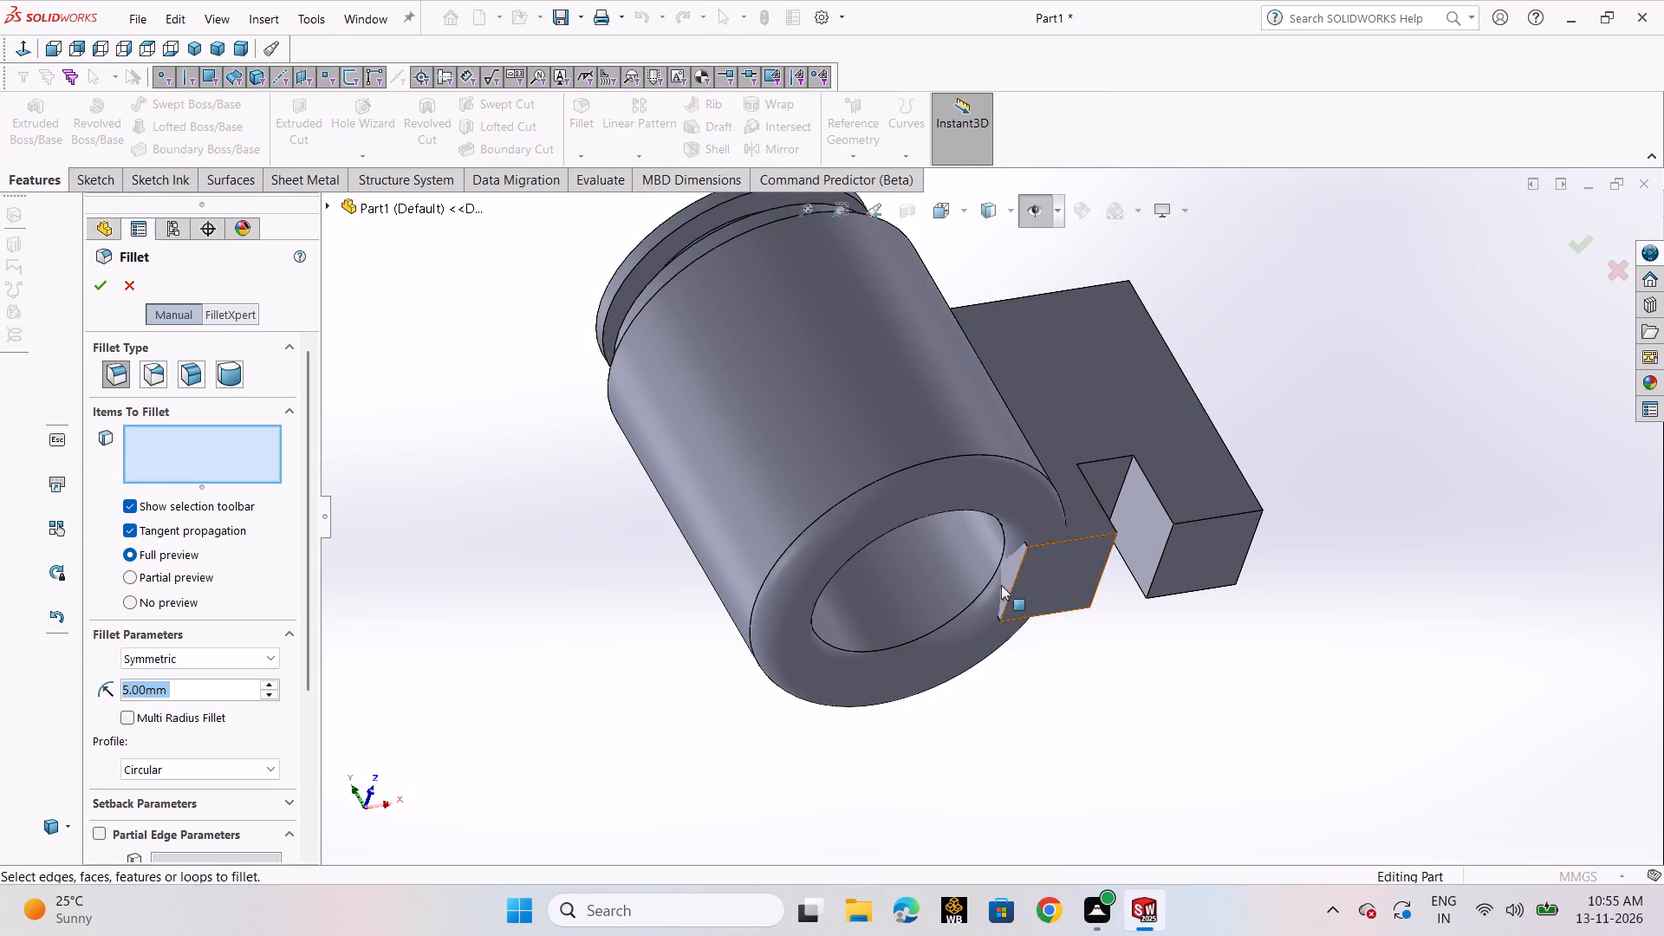
left_click(1011, 586)
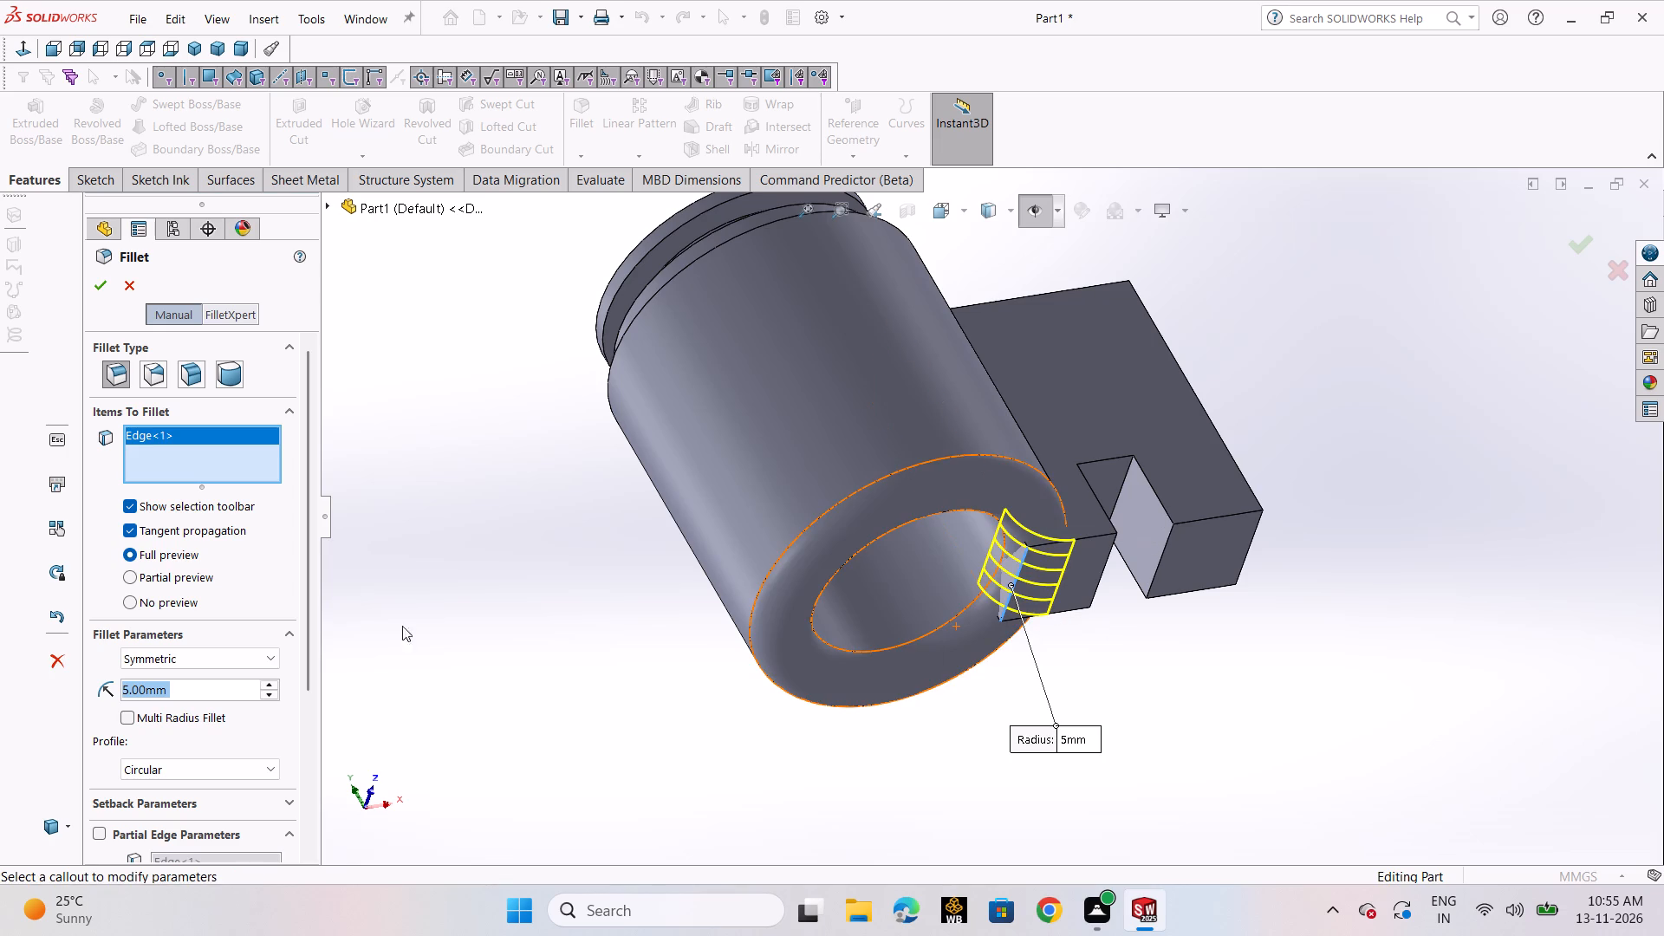
left_click(103, 289)
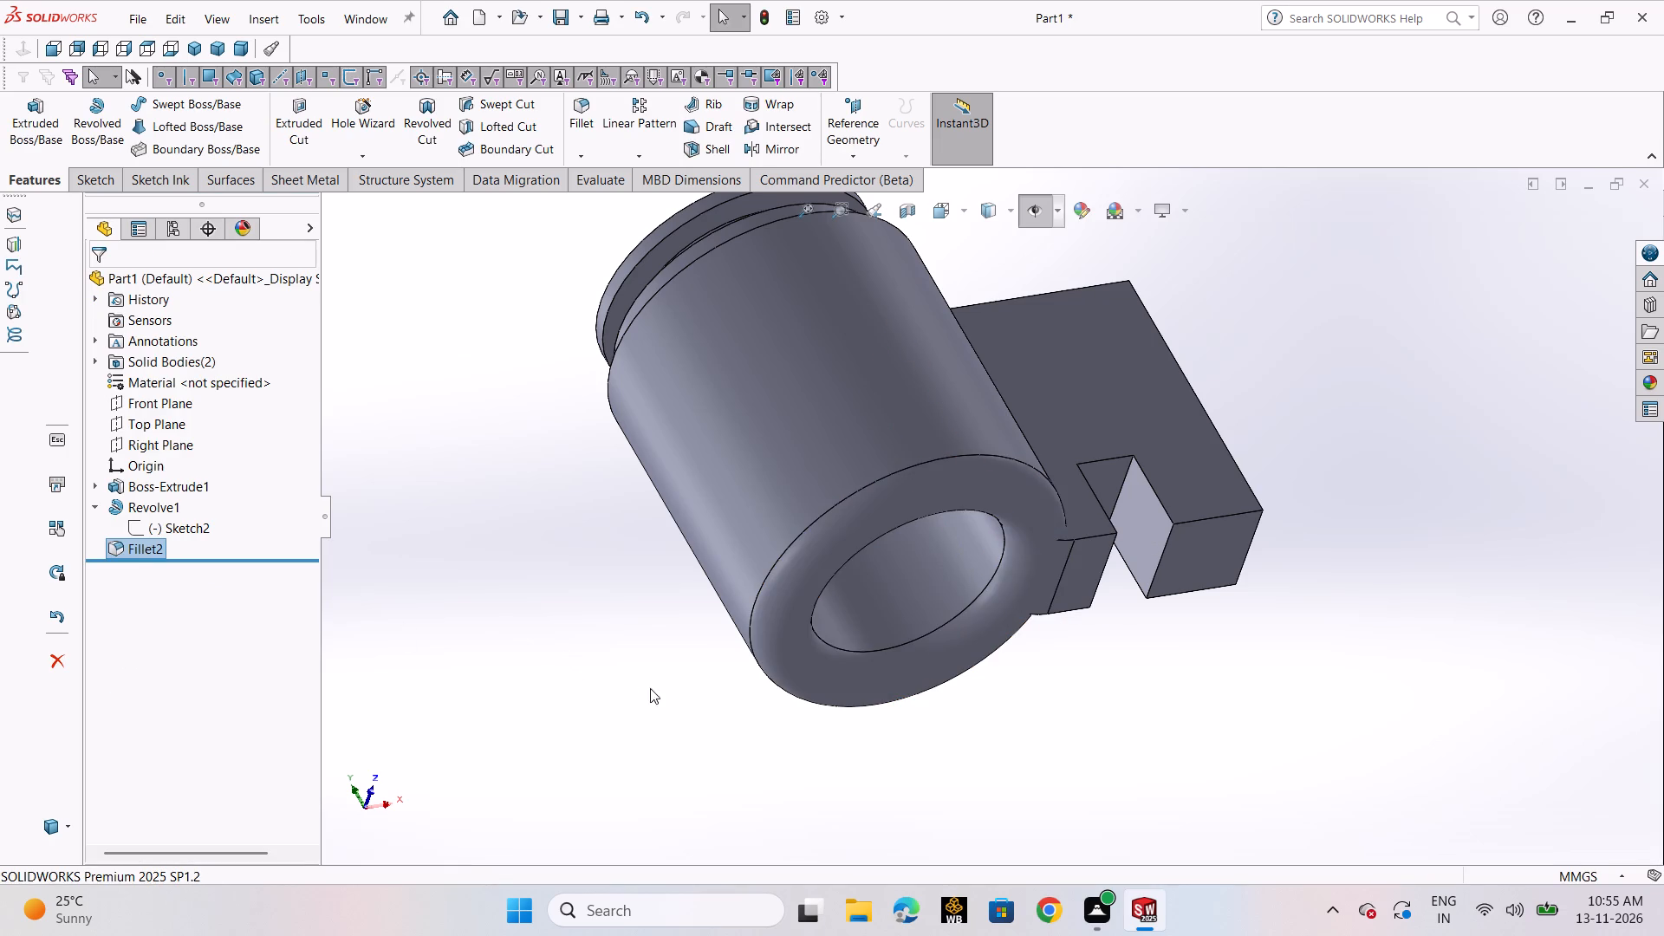
Mirror the revolved body about the Right Plane to the opposite side of the notched block.
scroll(1149, 625, "up", 2)
middle_click_drag(1148, 625, 1125, 595)
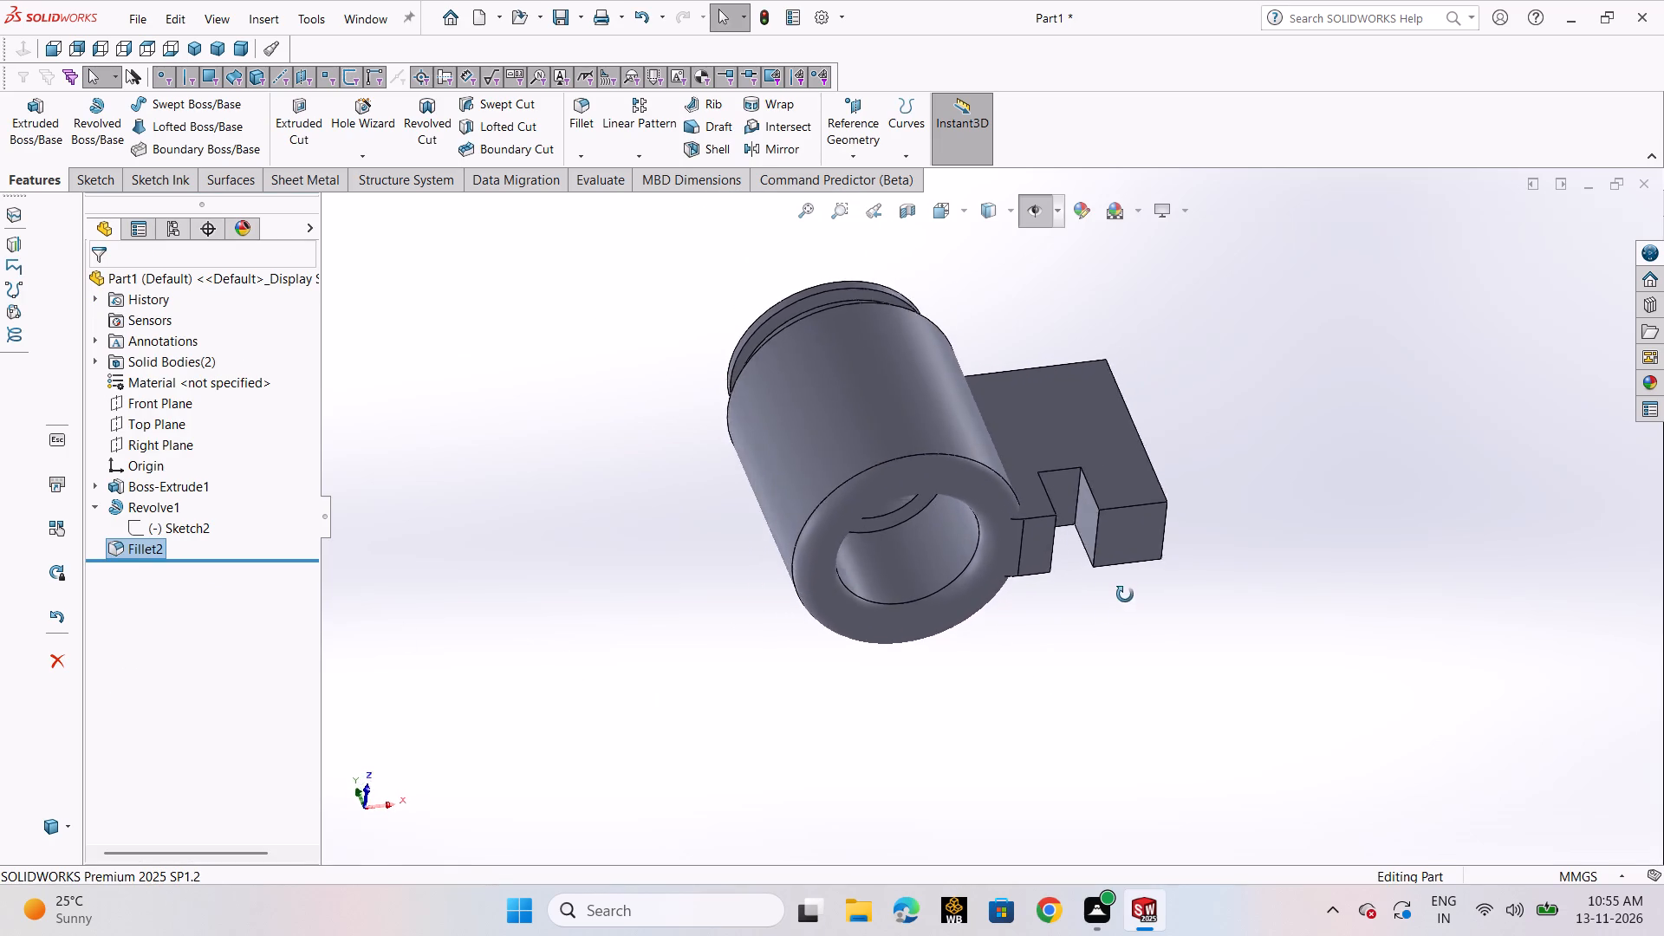
middle_click_drag(1125, 595, 1094, 781)
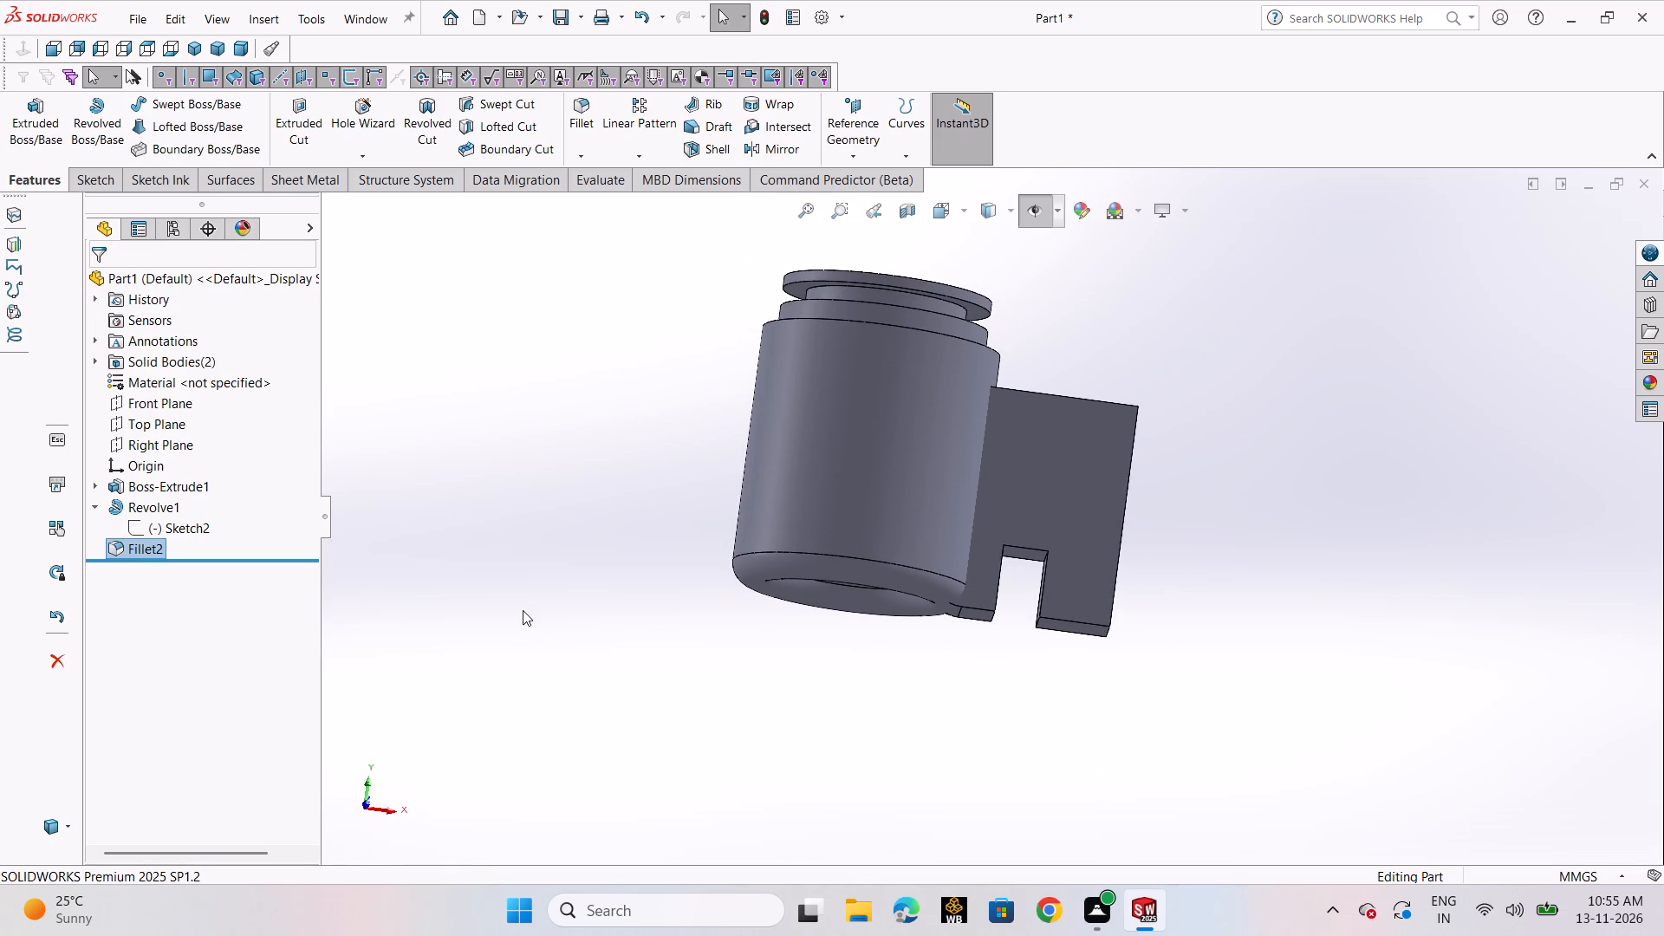
left_click(763, 145)
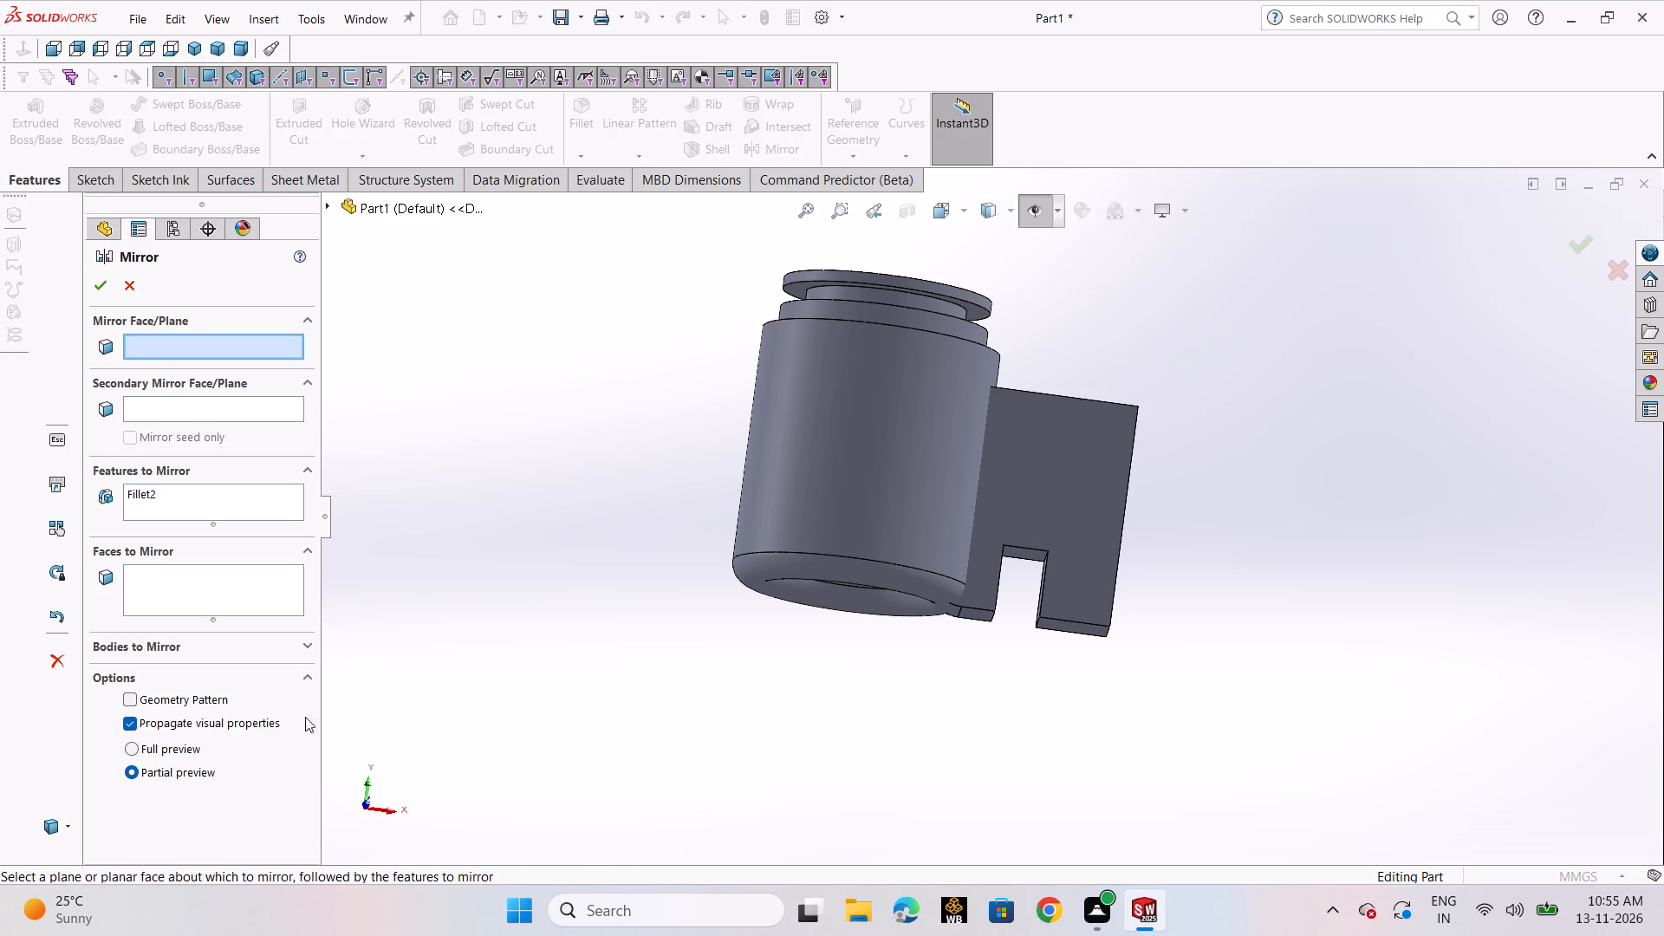
left_click(328, 207)
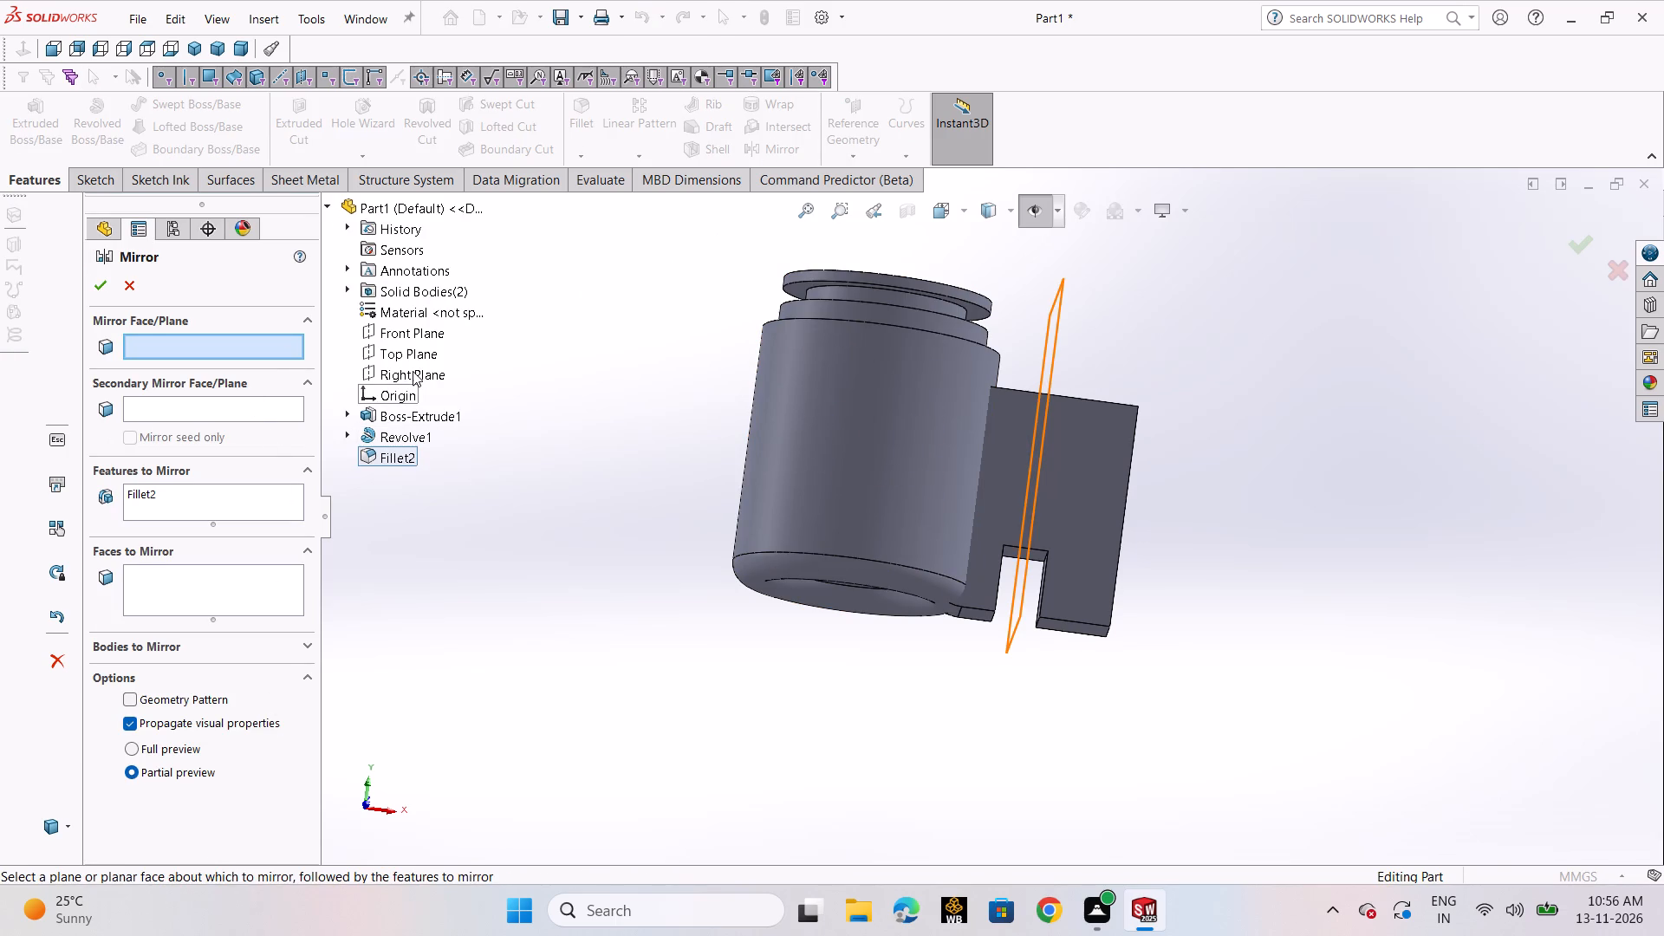
left_click(413, 371)
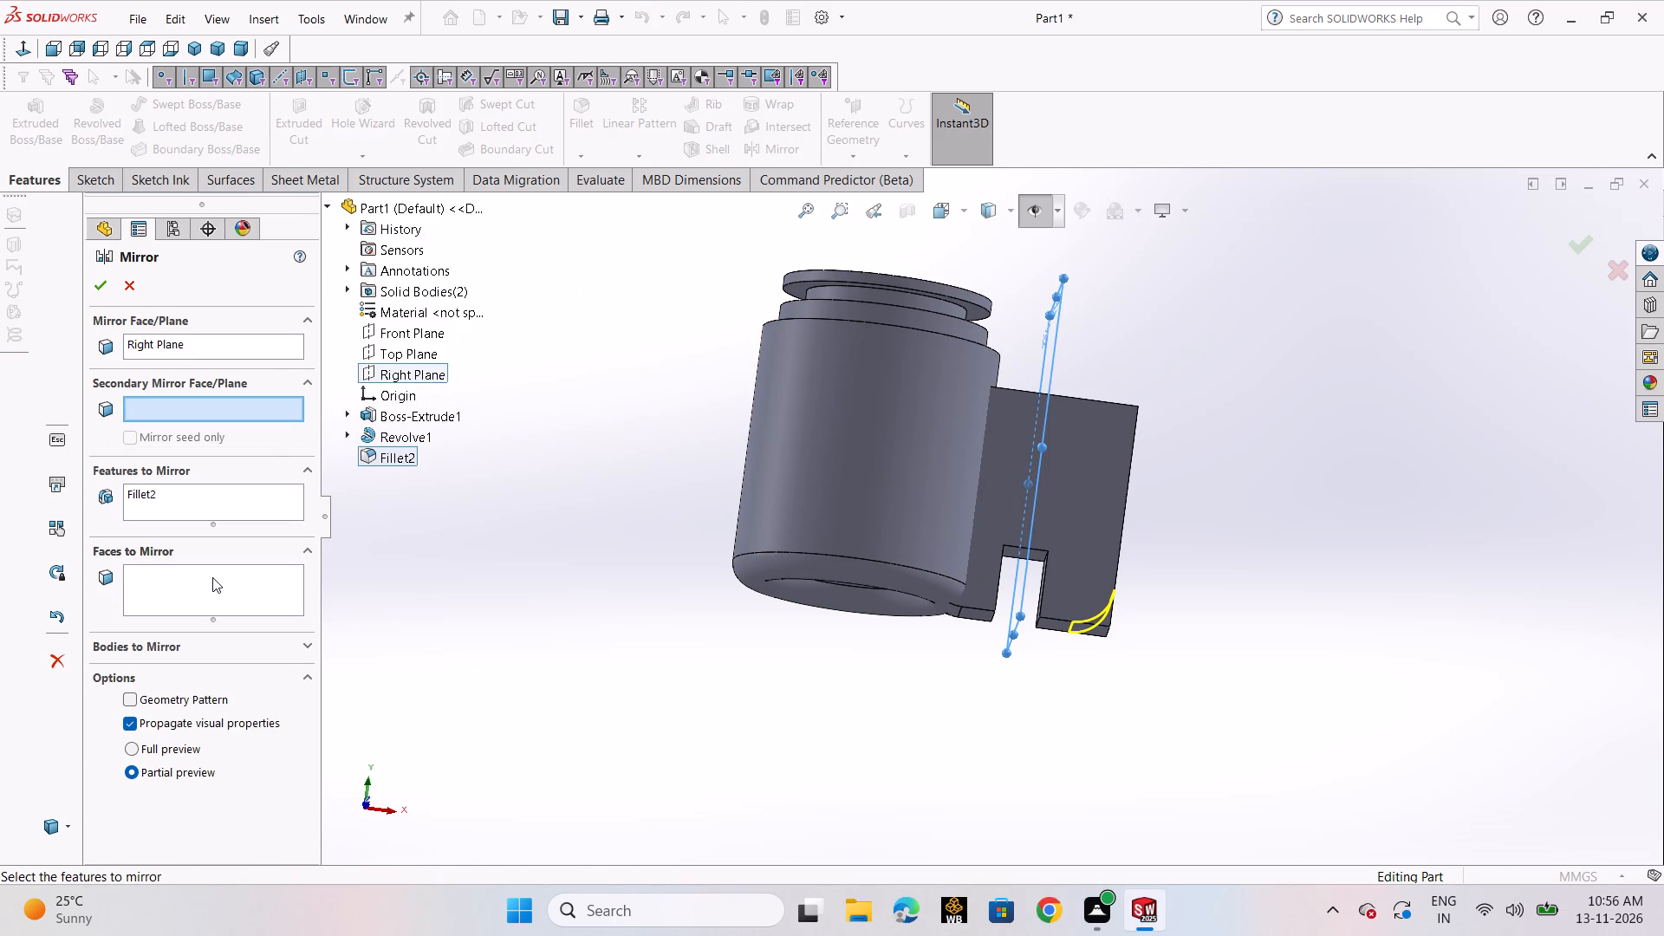
left_click(212, 577)
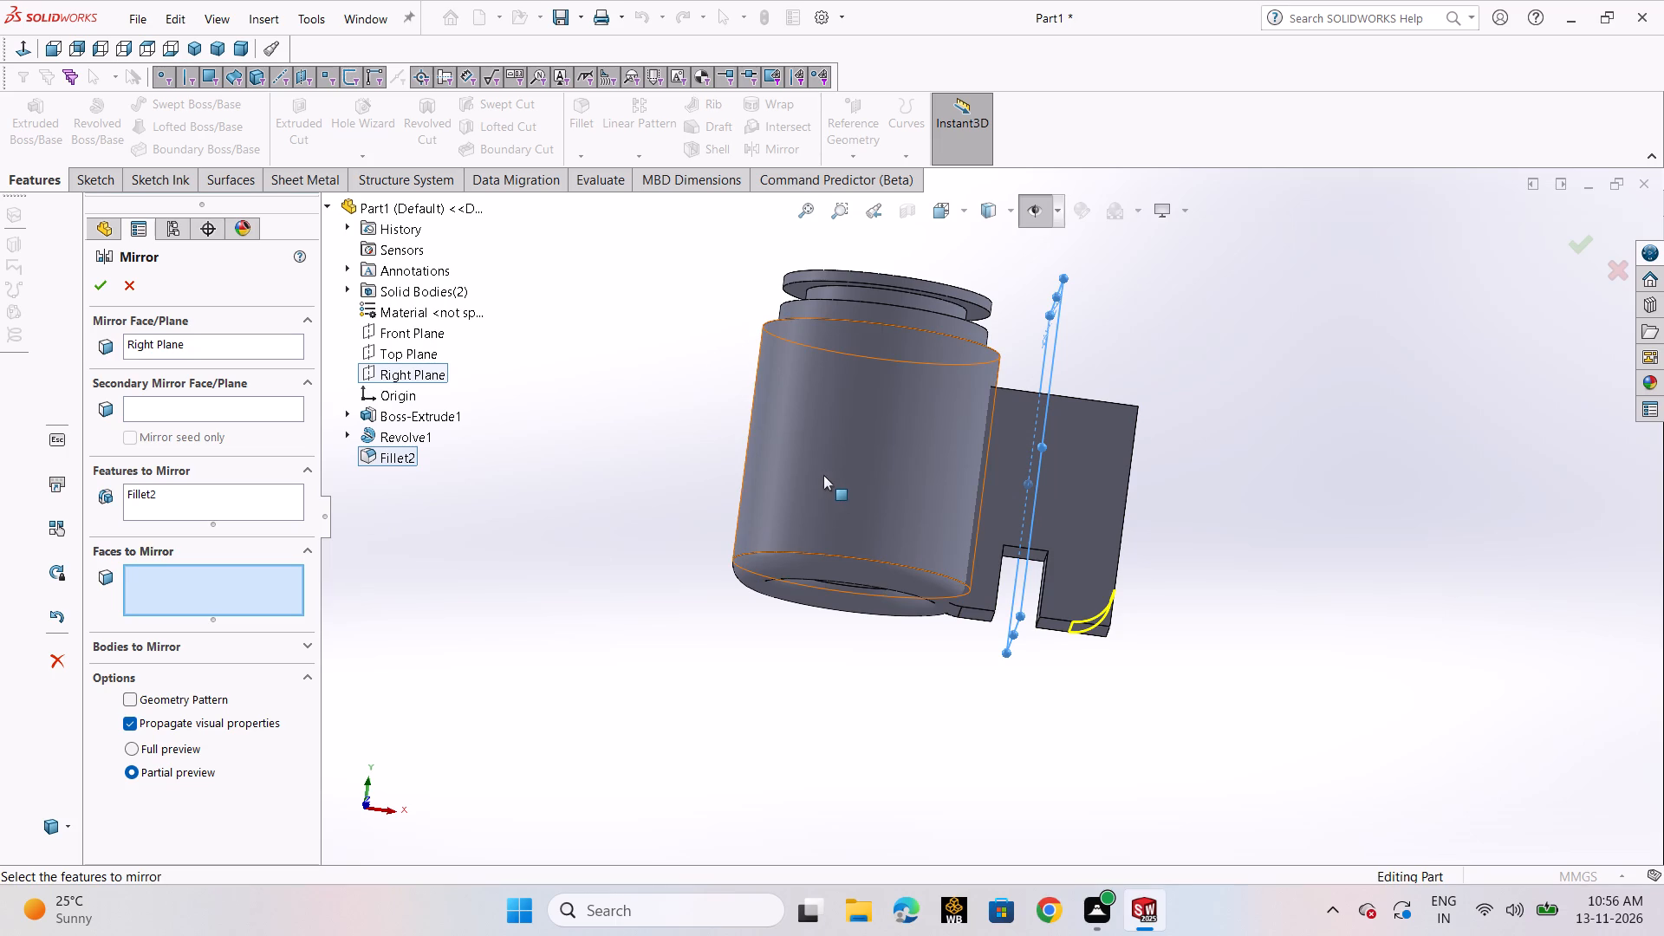
left_click(400, 435)
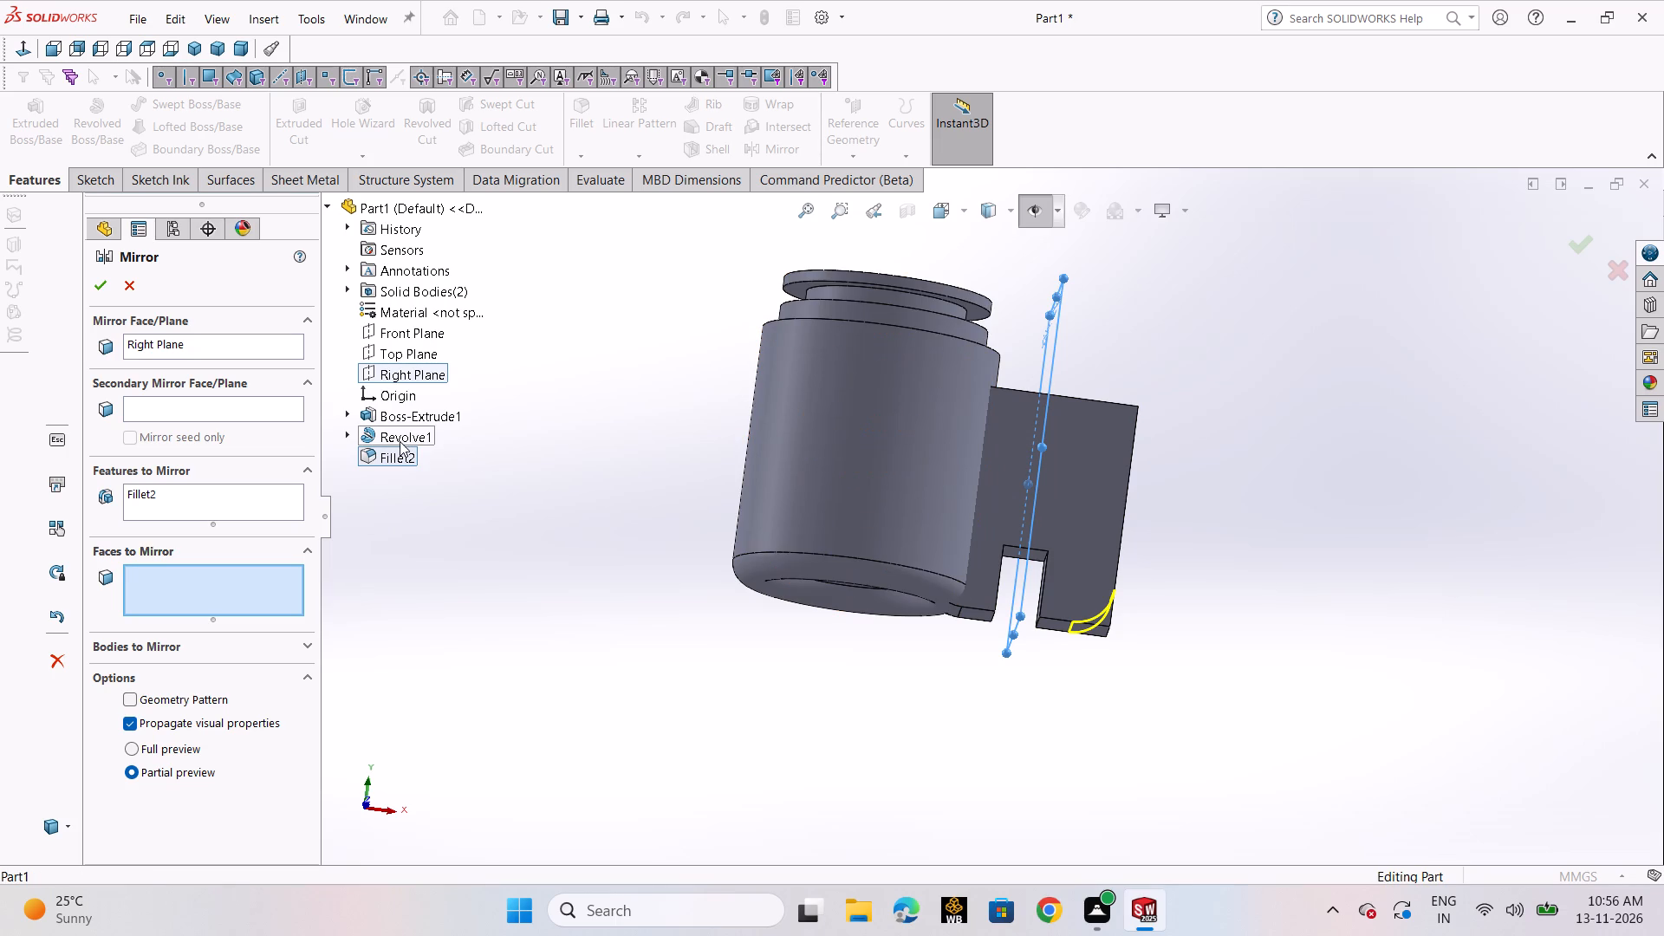
left_click(93, 281)
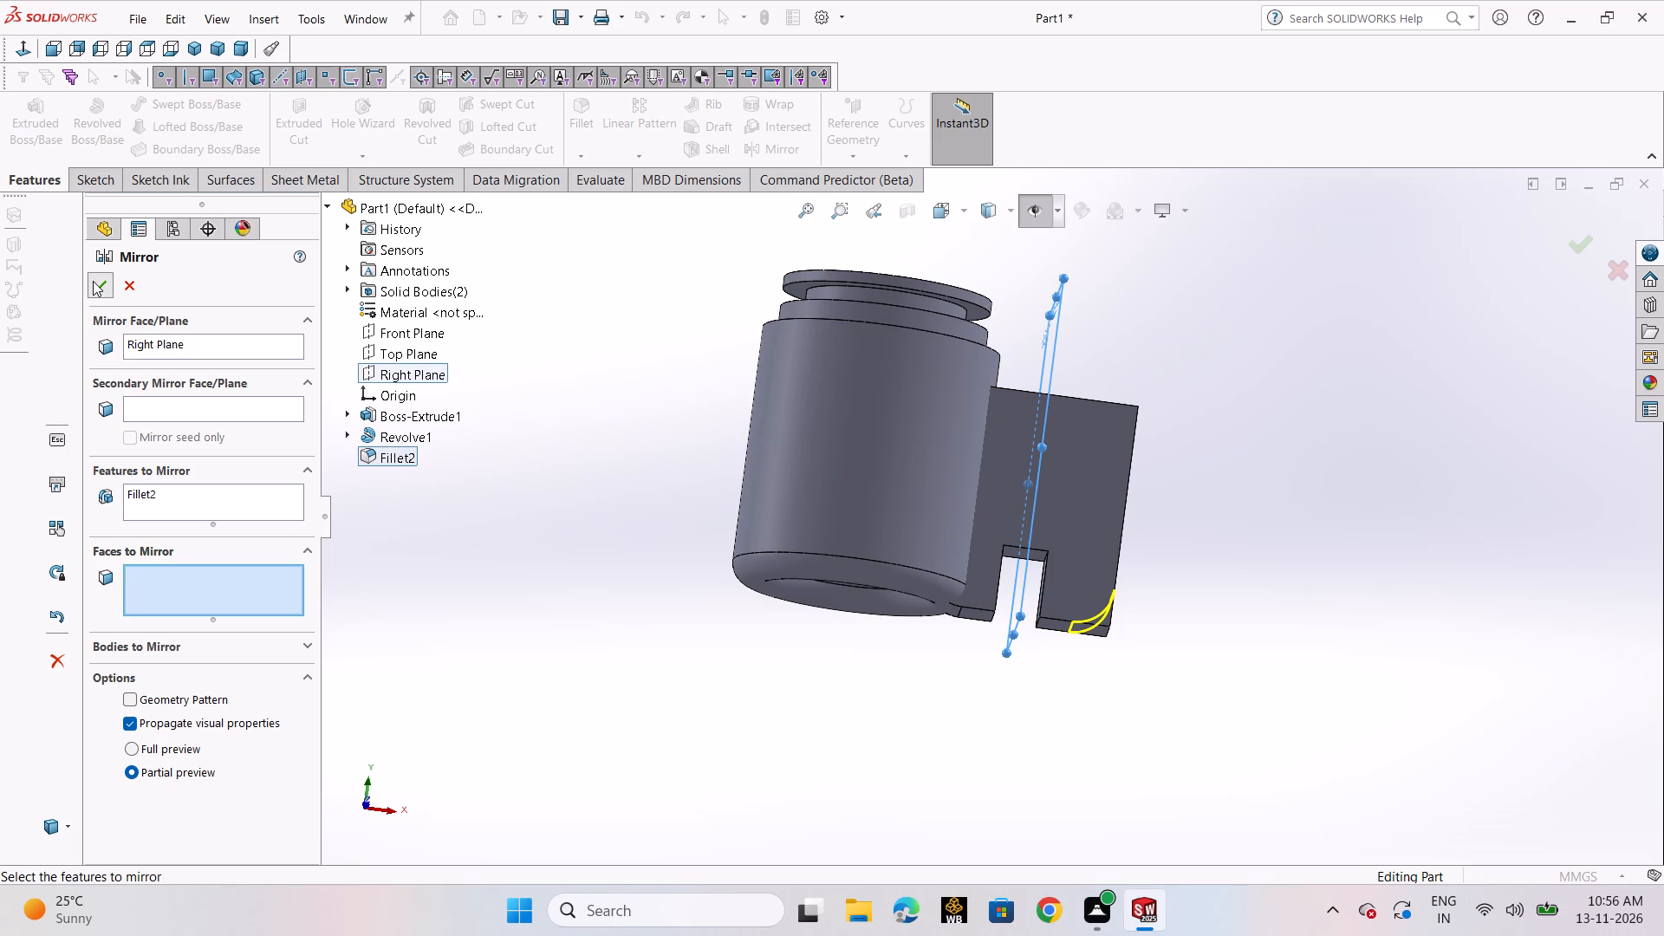
left_click(184, 653)
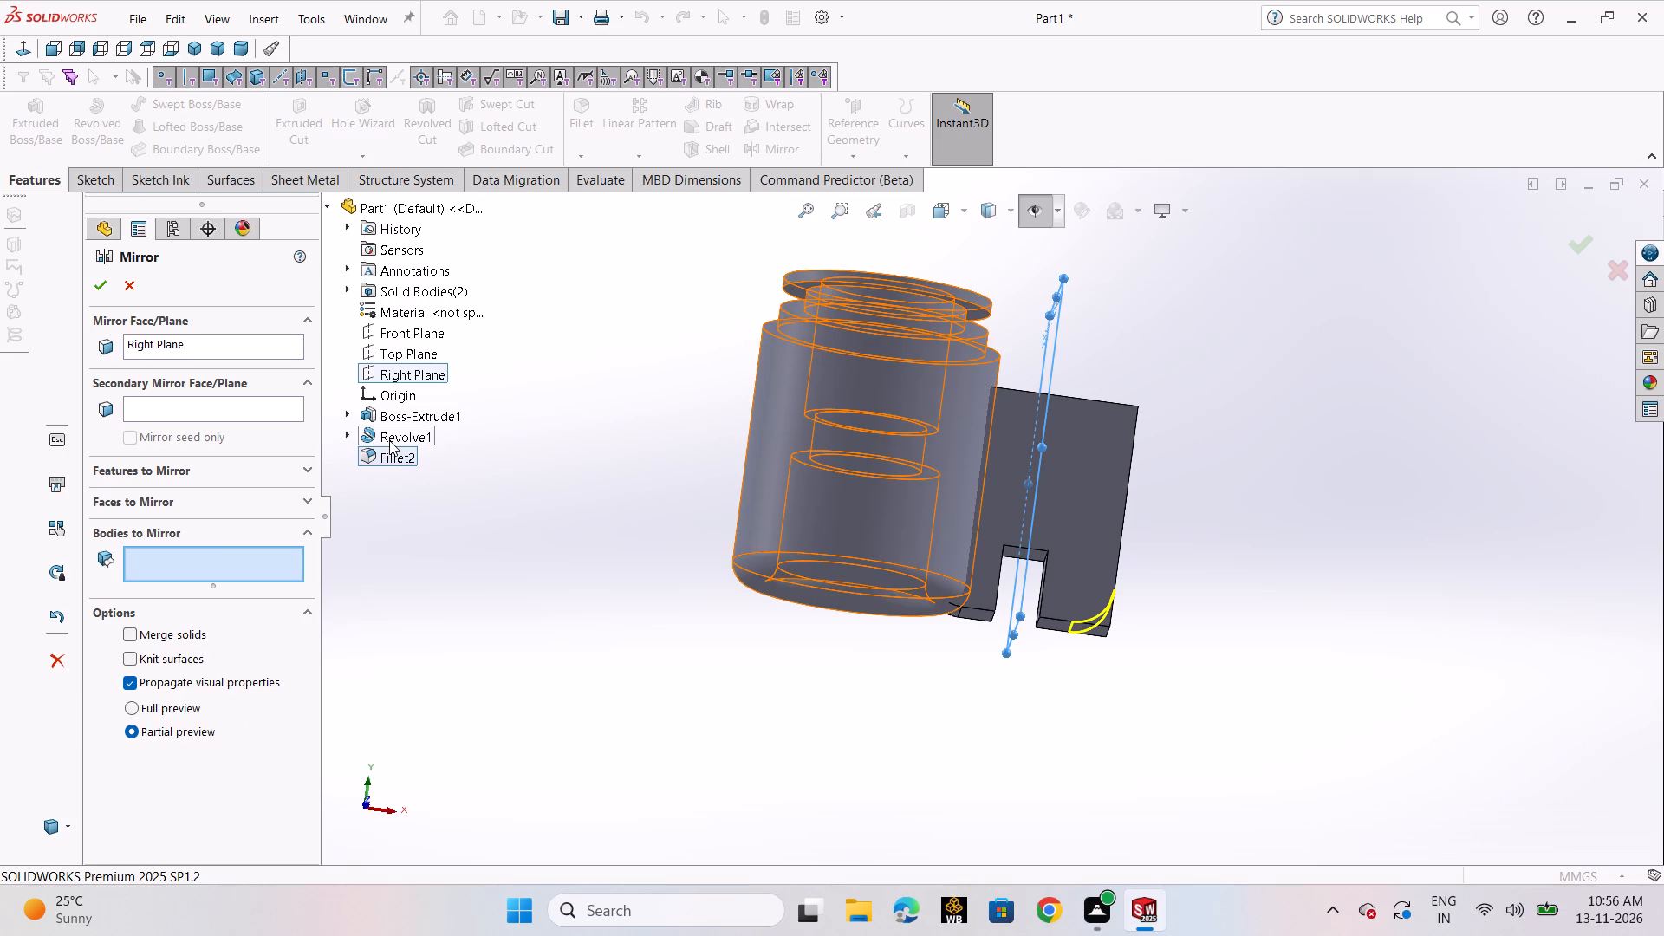
left_click(389, 440)
left_click(389, 440)
left_click(845, 437)
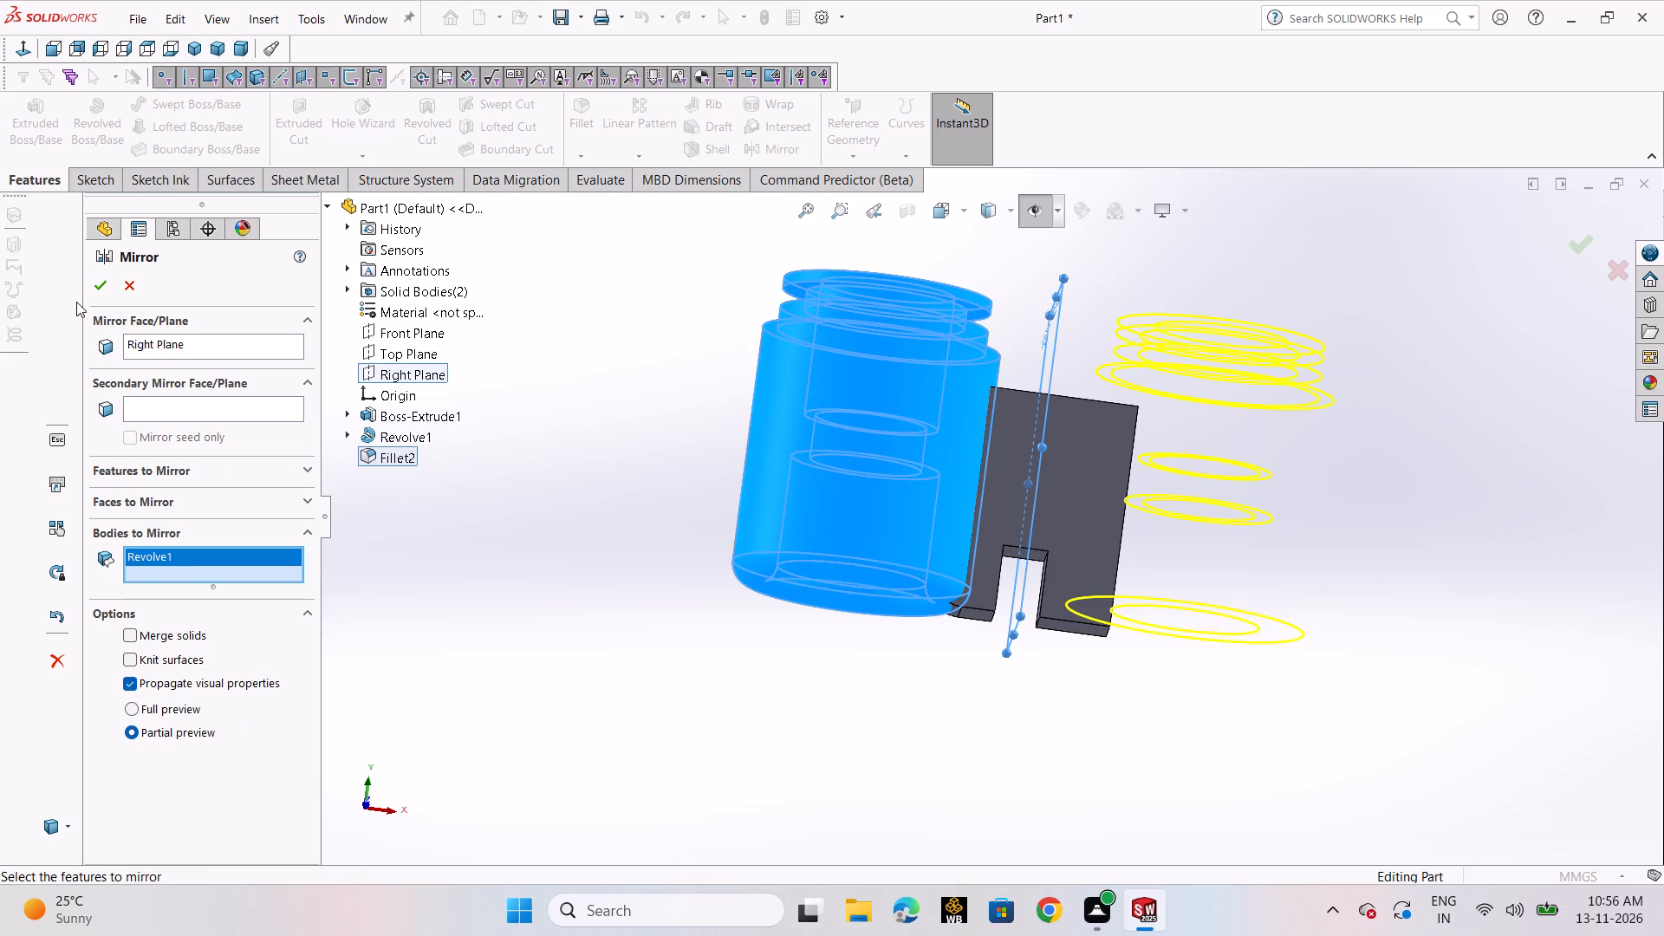
left_click(106, 289)
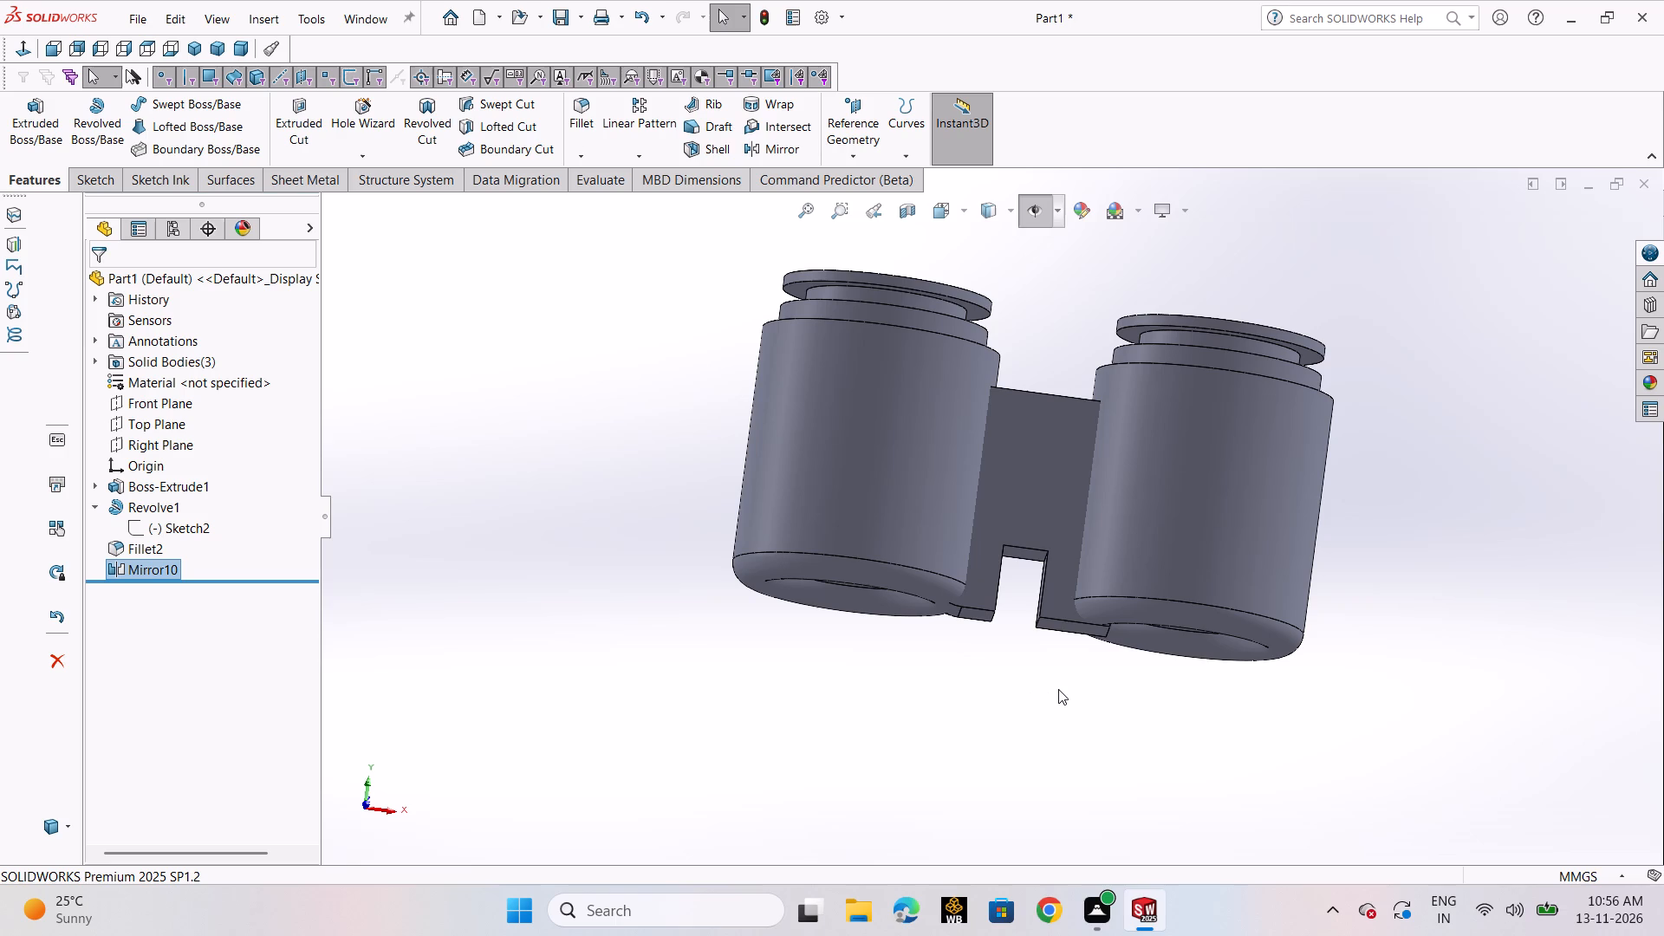
Fillet the block's other bottom corner edge, beside the mirrored body, with a 5 mm radius.
left_click(584, 120)
scroll(1102, 648, "down", 4)
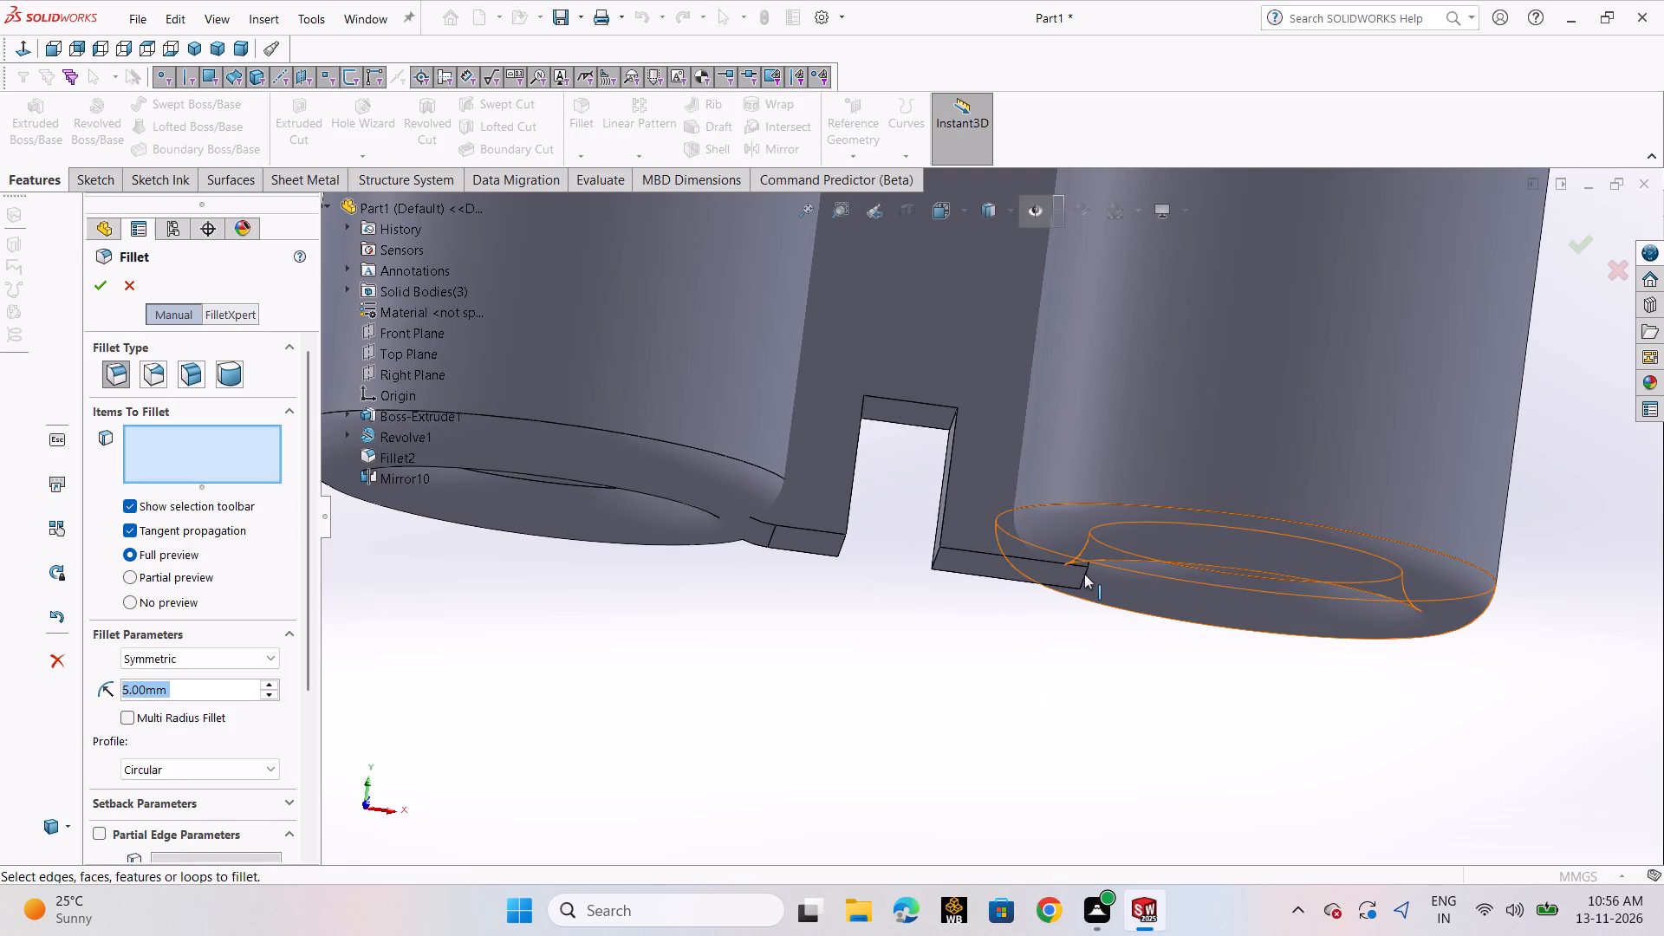
left_click(1085, 575)
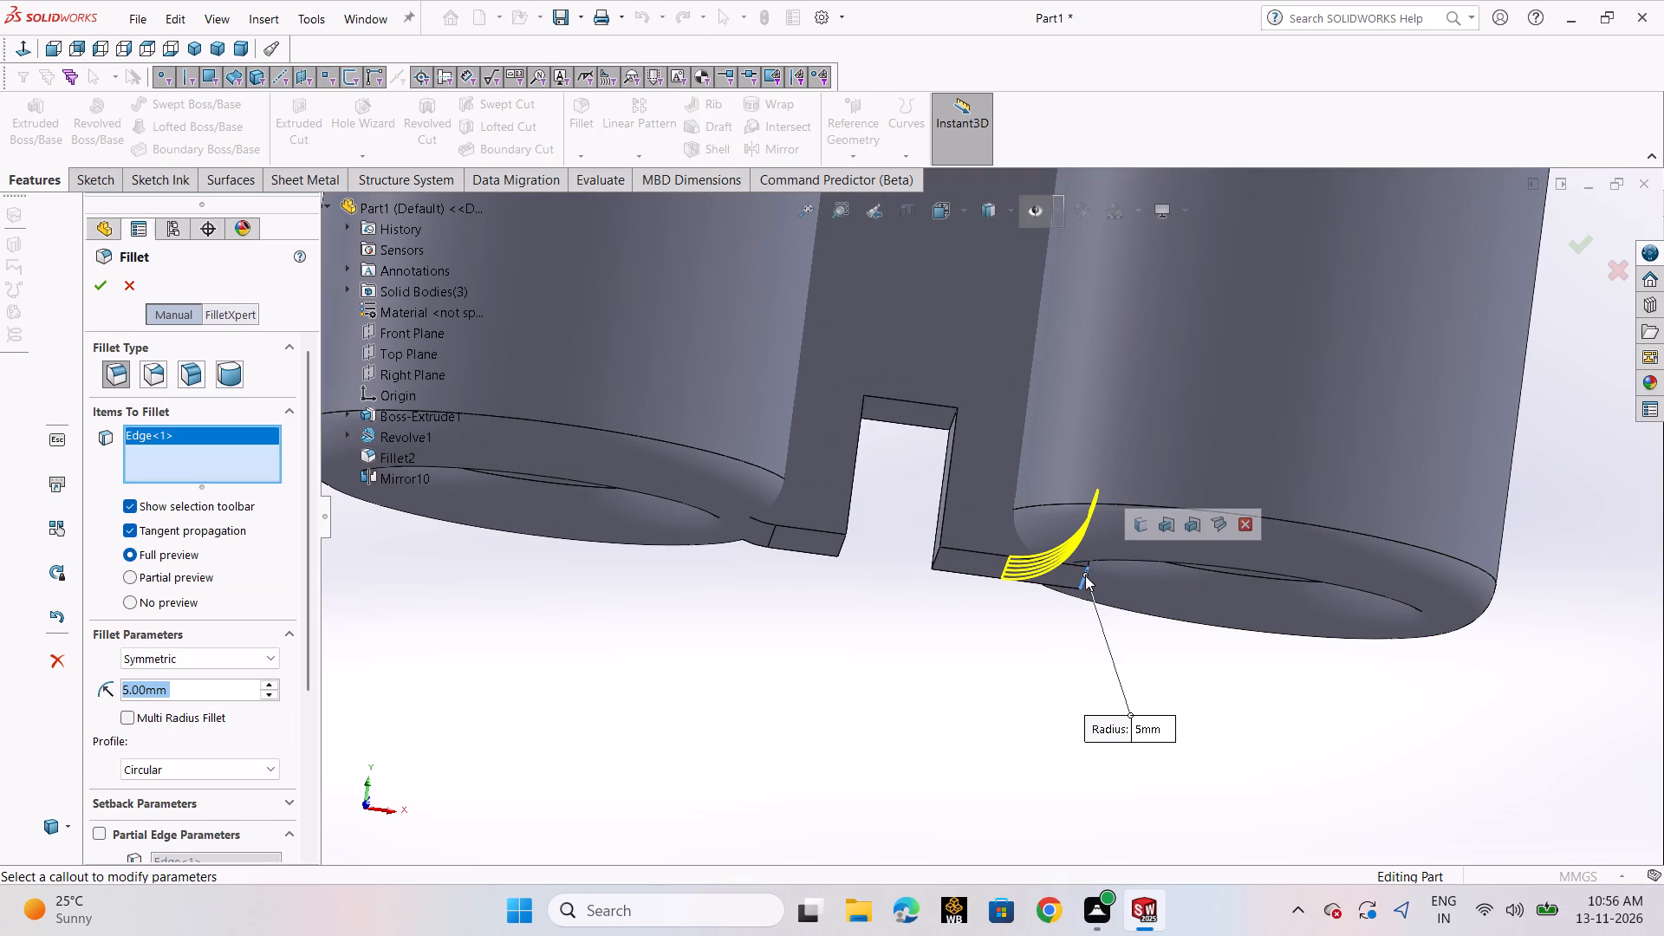
left_click(100, 289)
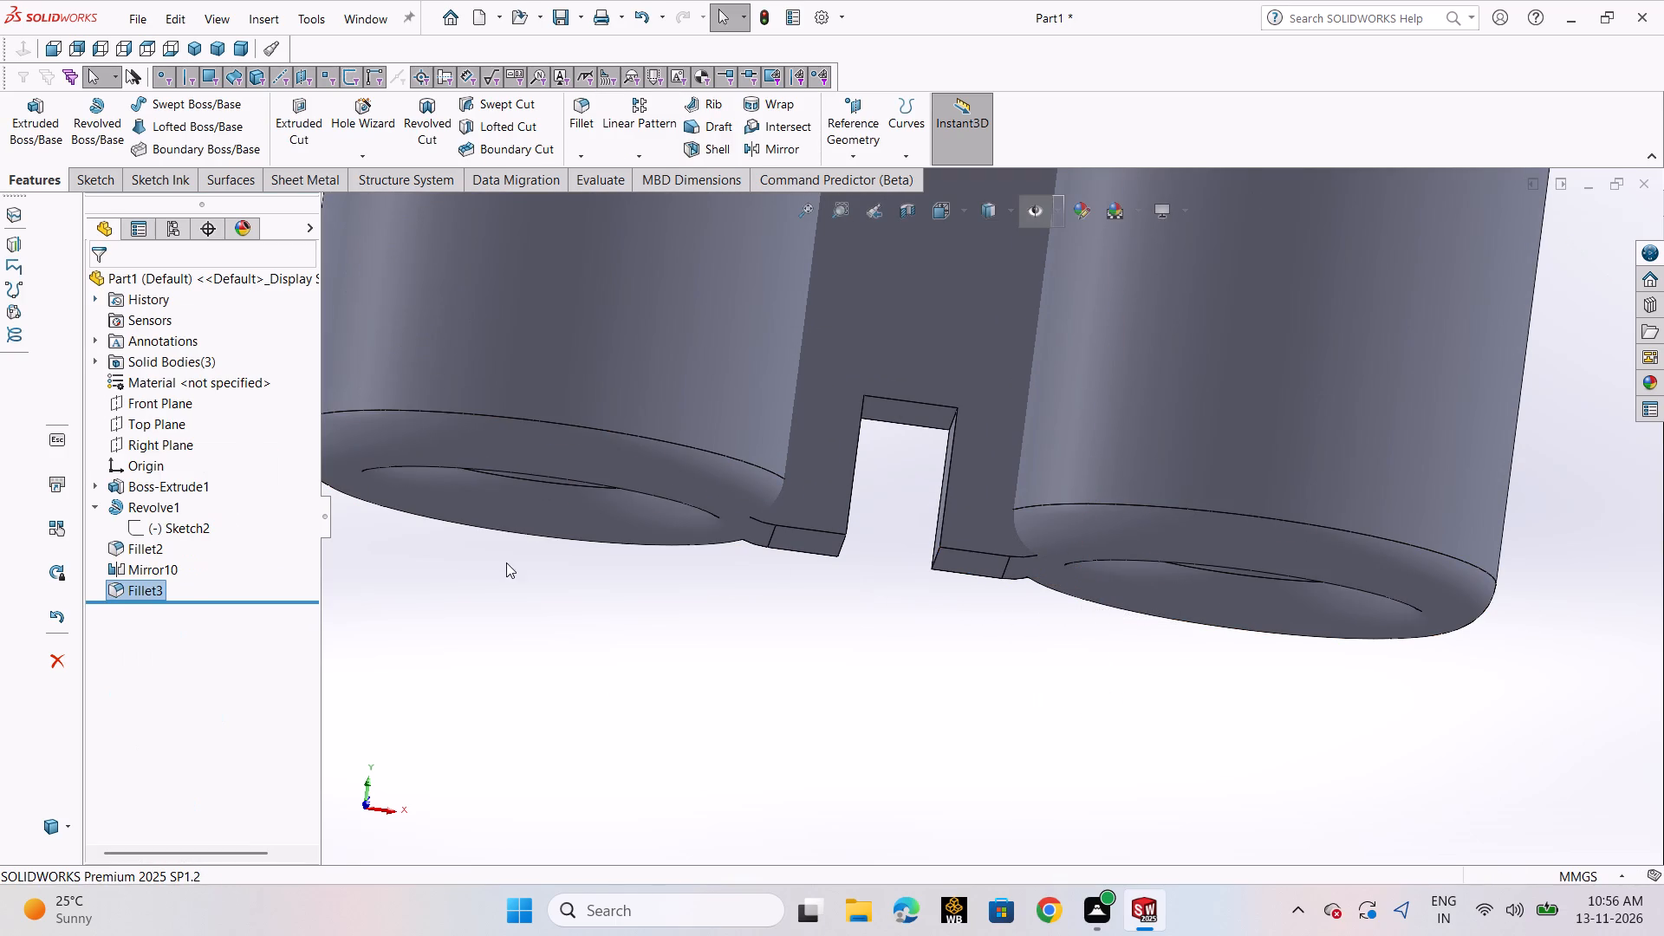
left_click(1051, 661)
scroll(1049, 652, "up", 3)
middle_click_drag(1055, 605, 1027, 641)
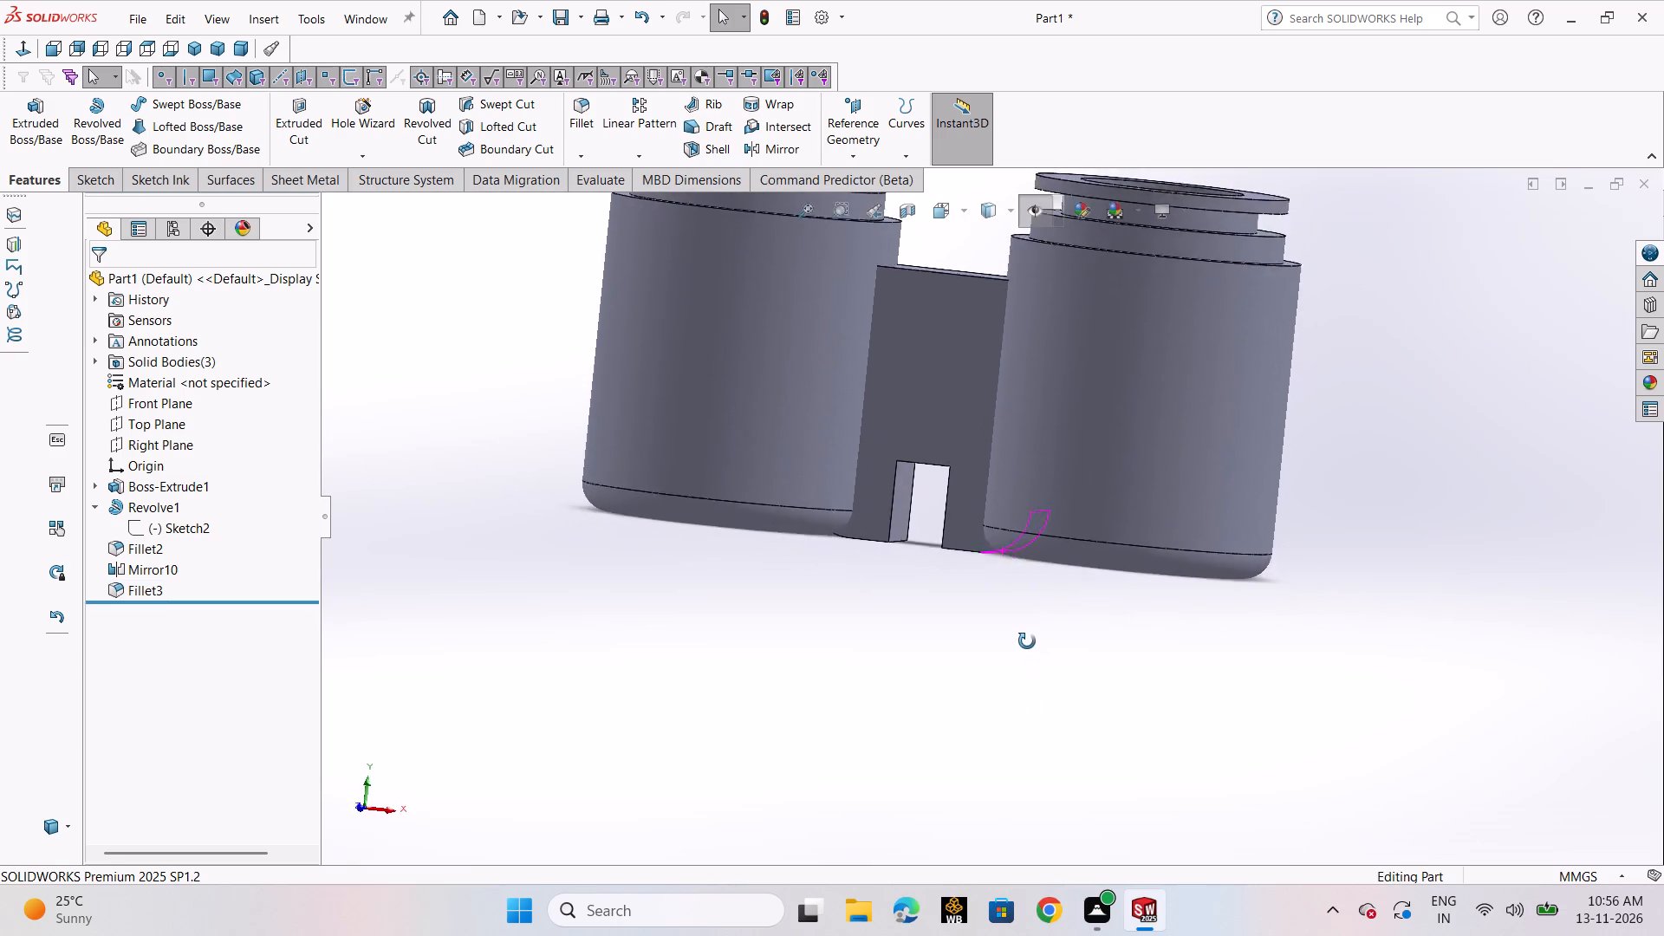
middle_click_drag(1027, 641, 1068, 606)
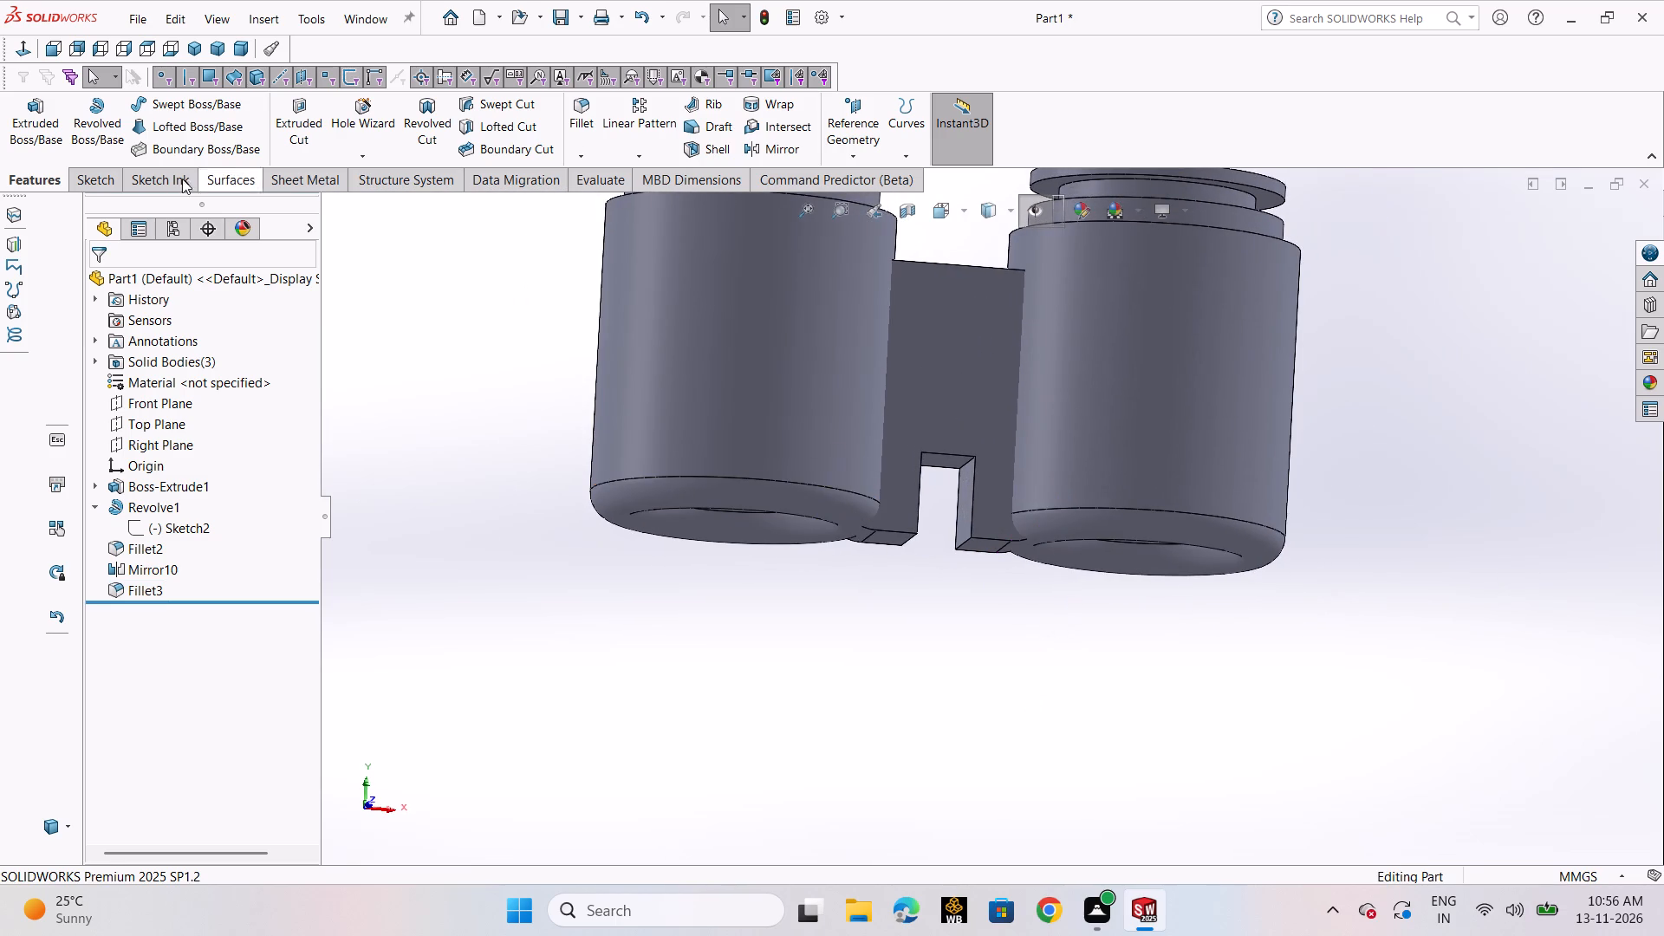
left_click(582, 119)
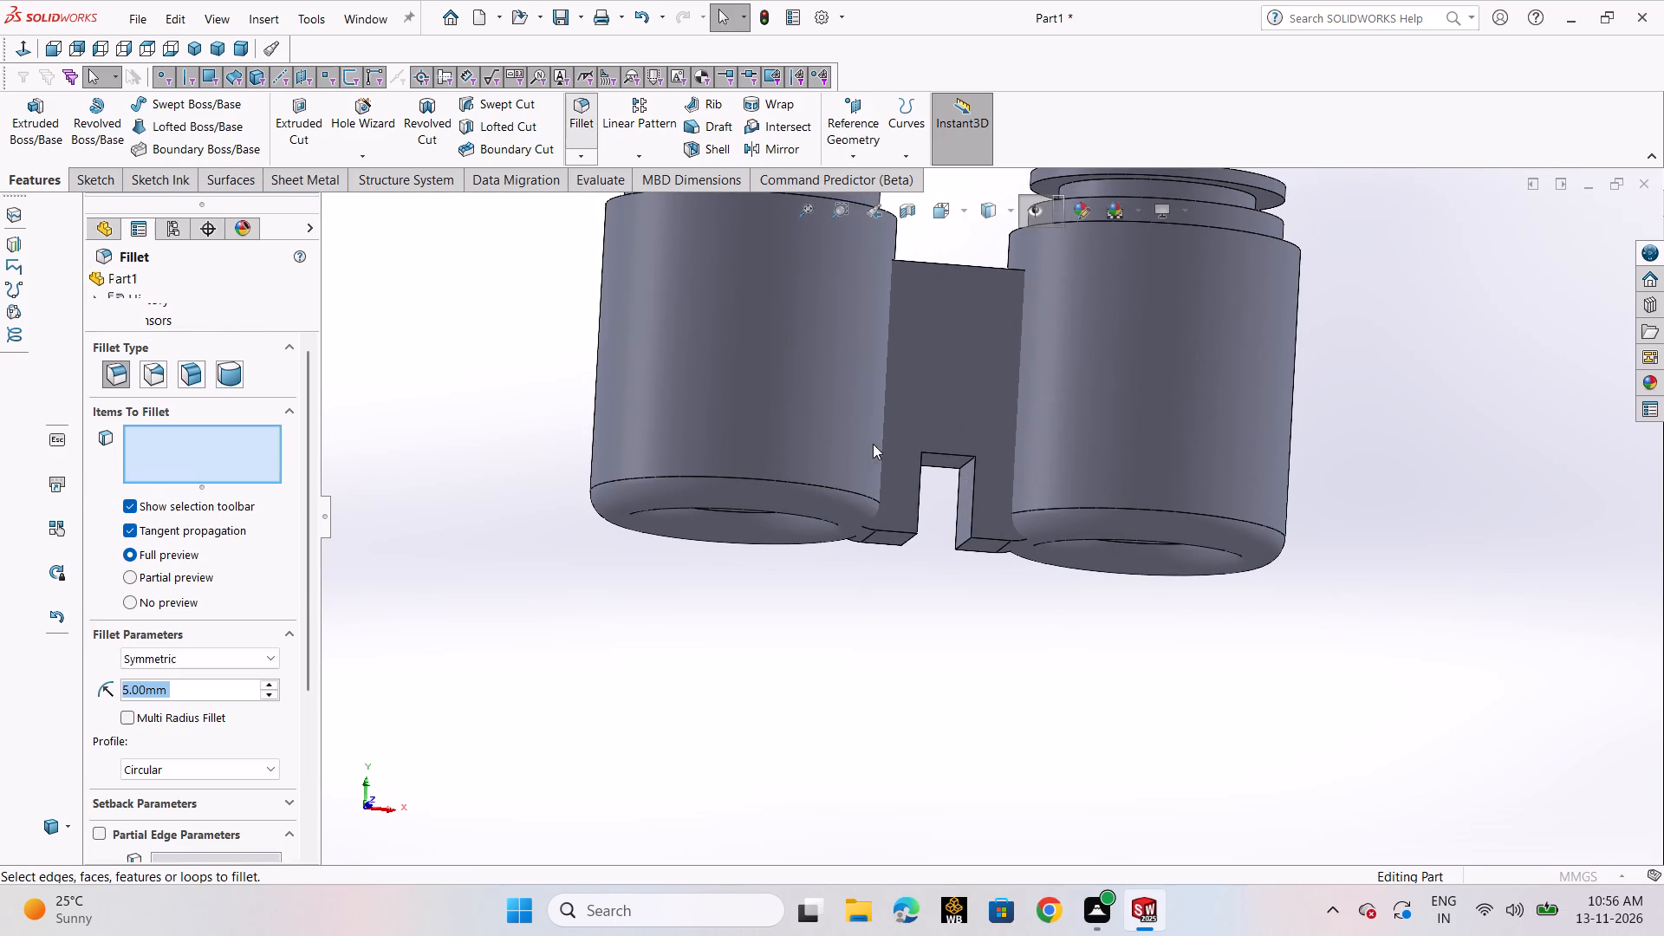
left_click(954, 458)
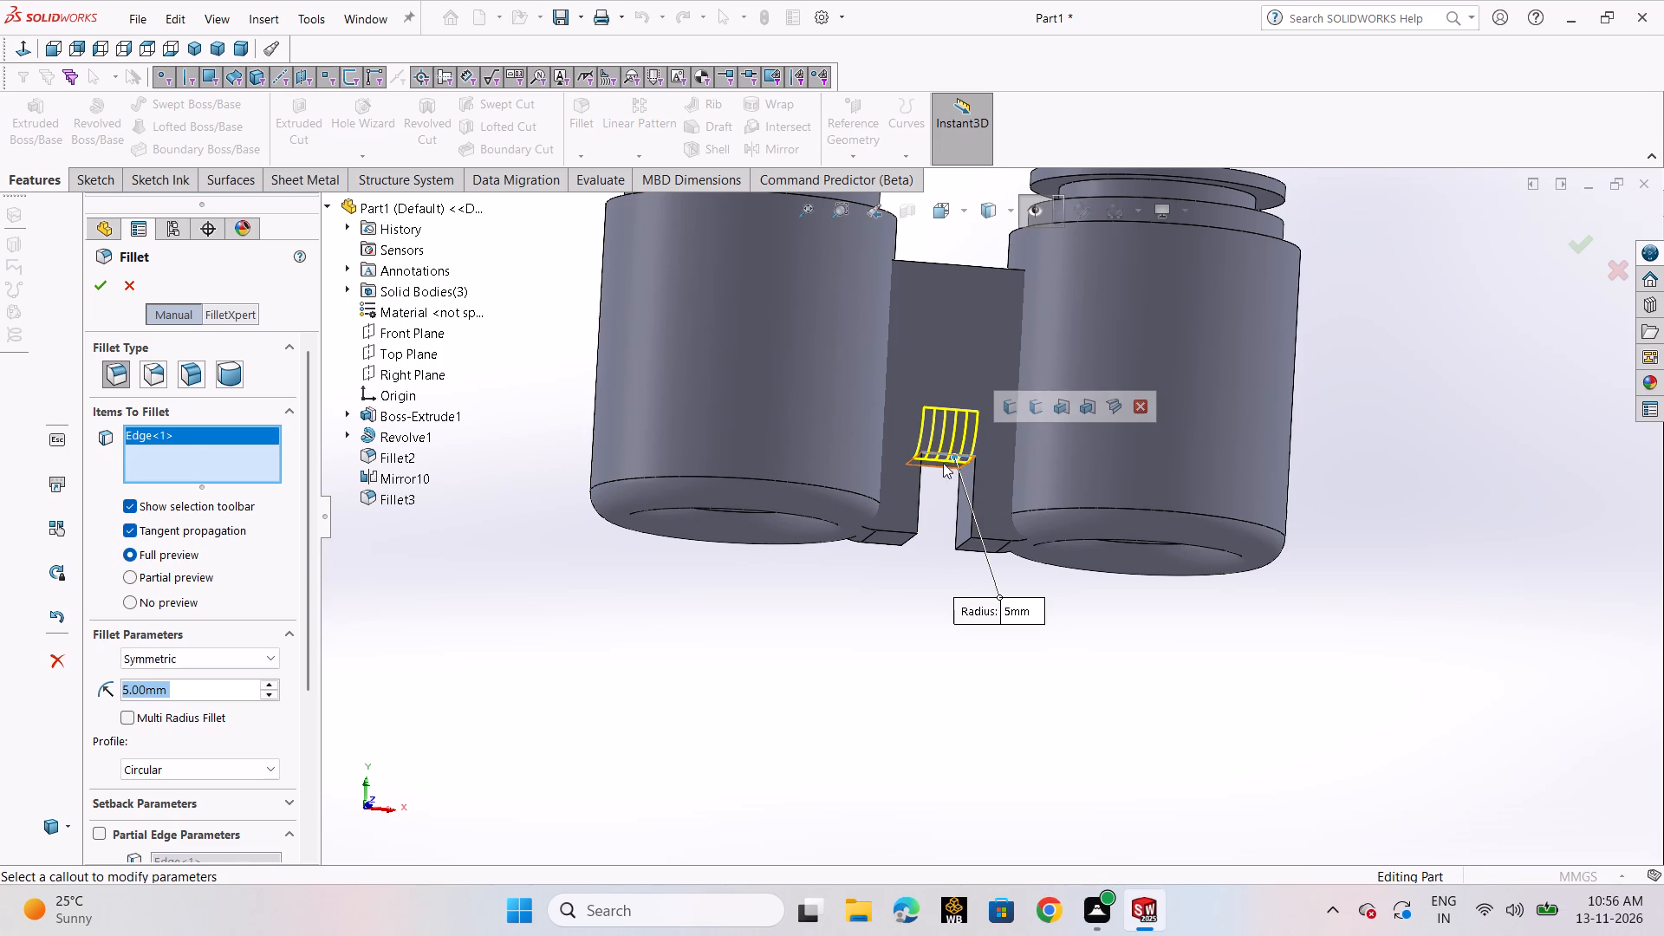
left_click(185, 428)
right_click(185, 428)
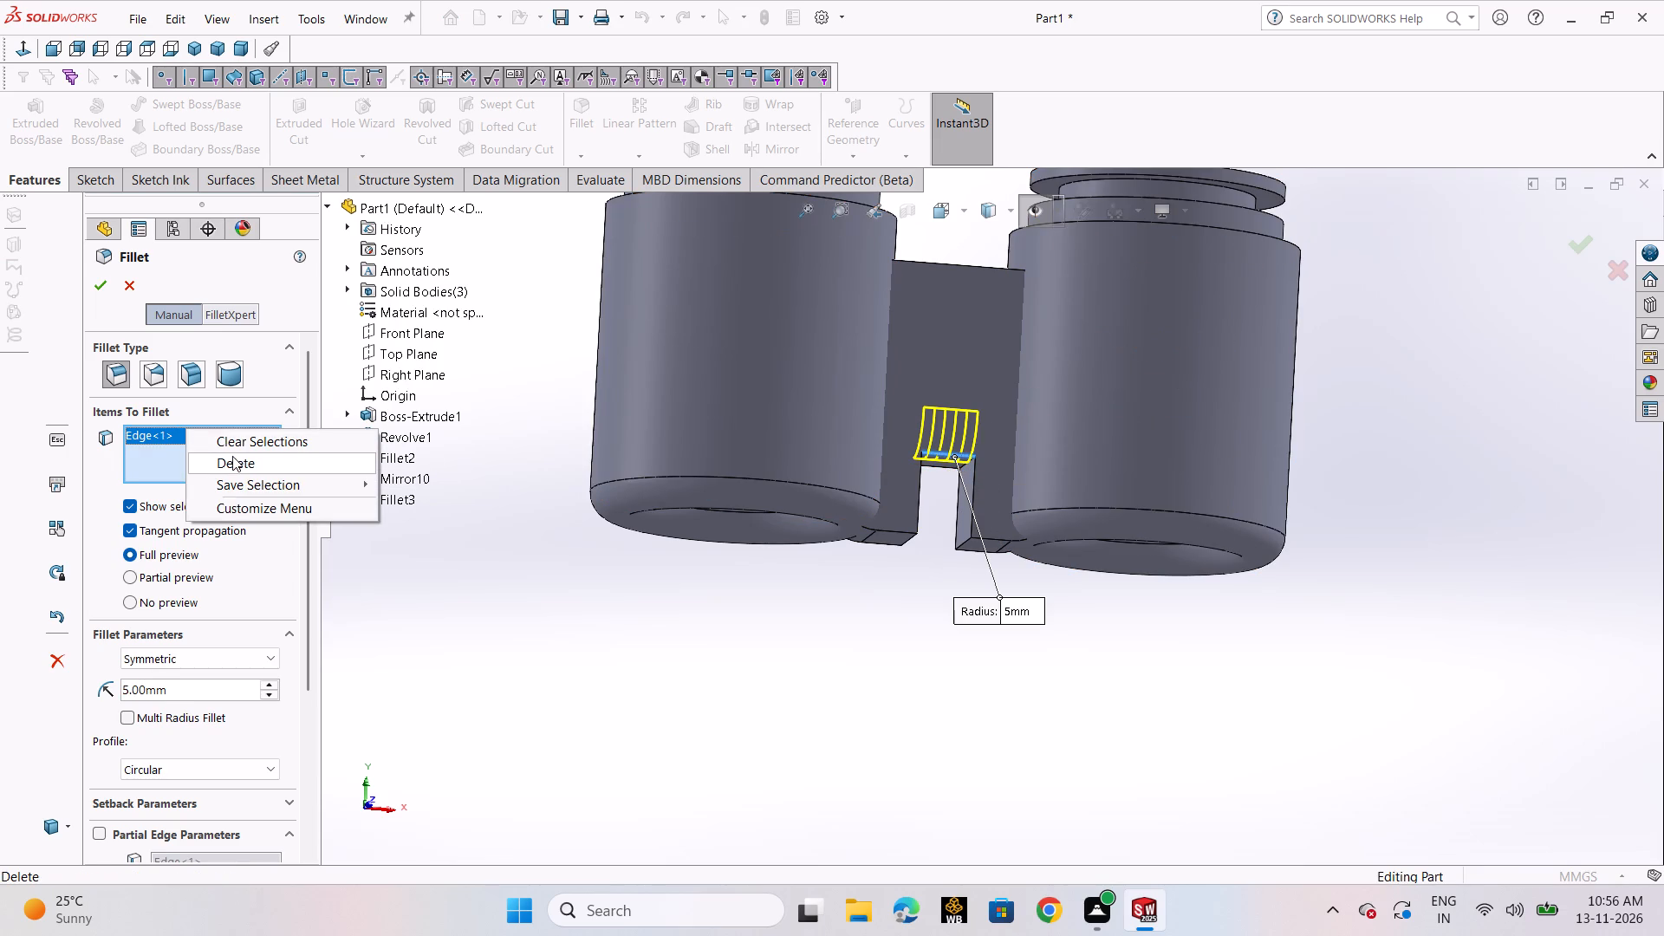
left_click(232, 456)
Apply a full round fillet to the block's notch, using its top face as center and its two side walls as side faces.
scroll(835, 457, "down", 4)
left_click(1084, 478)
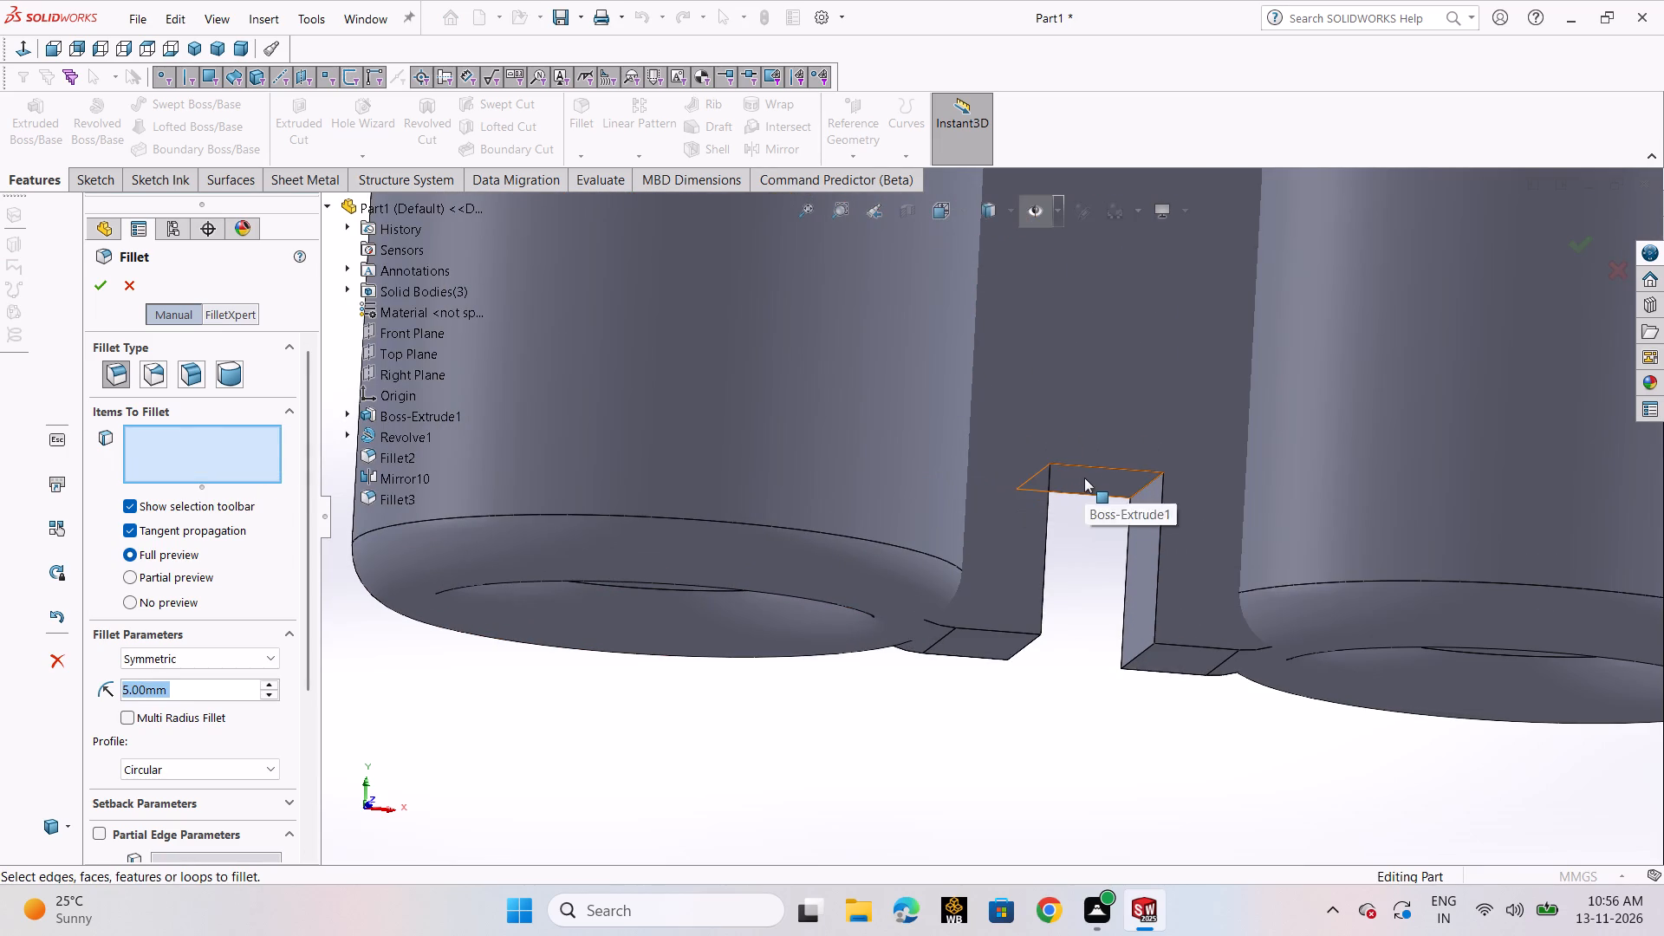
left_click(190, 374)
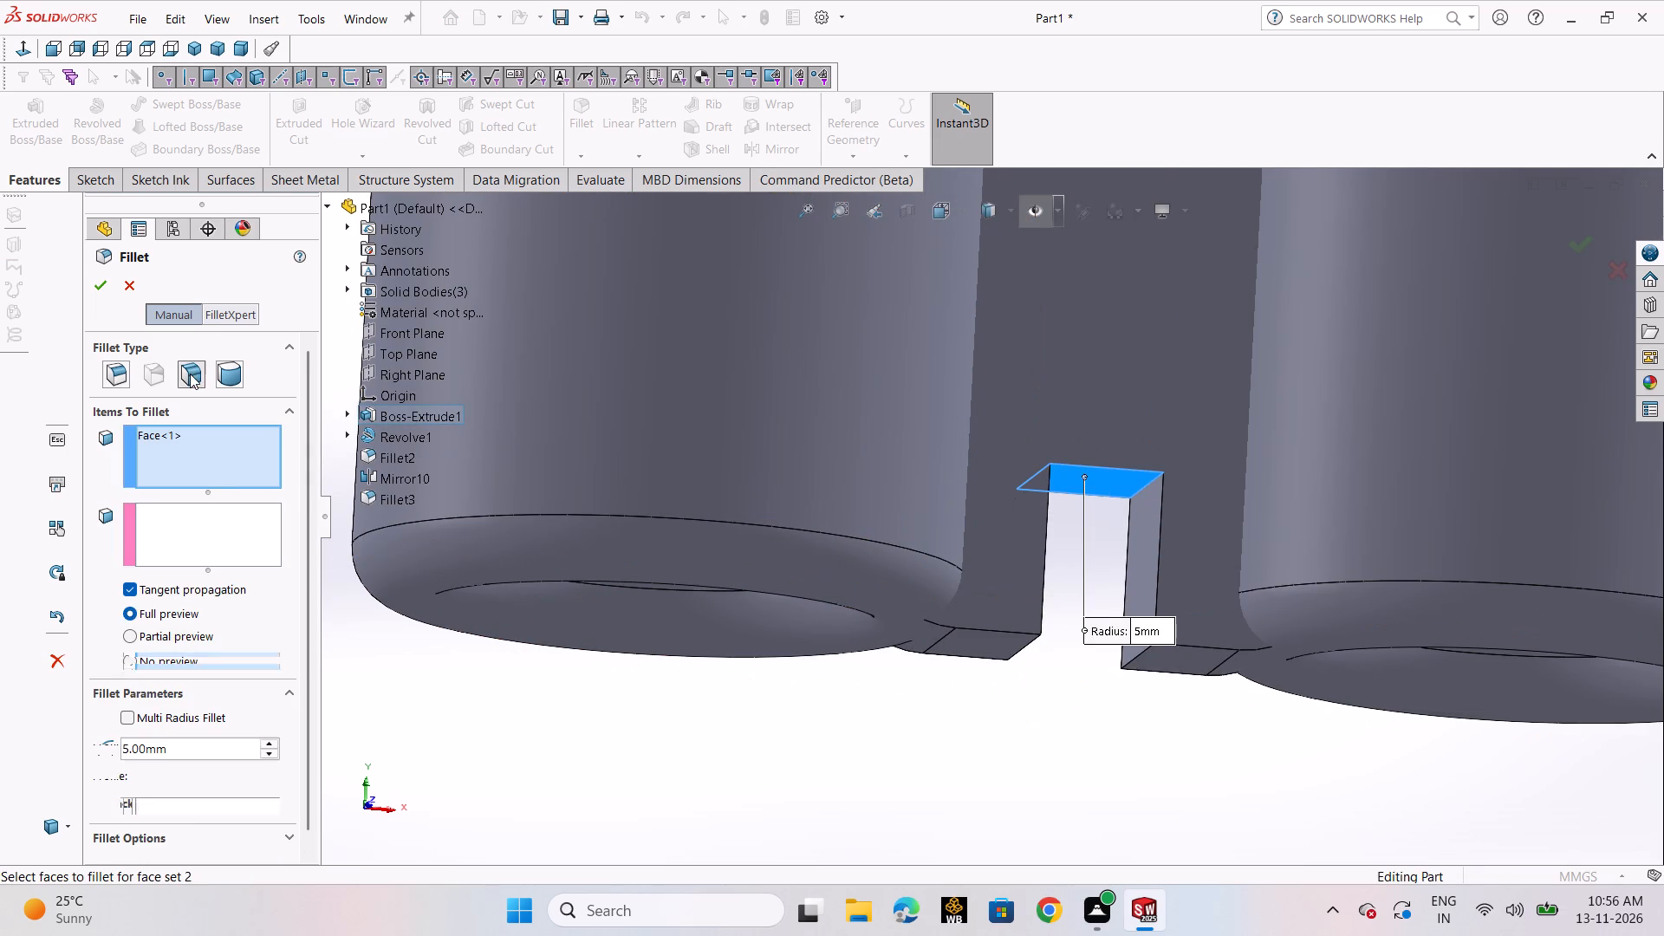
left_click(242, 374)
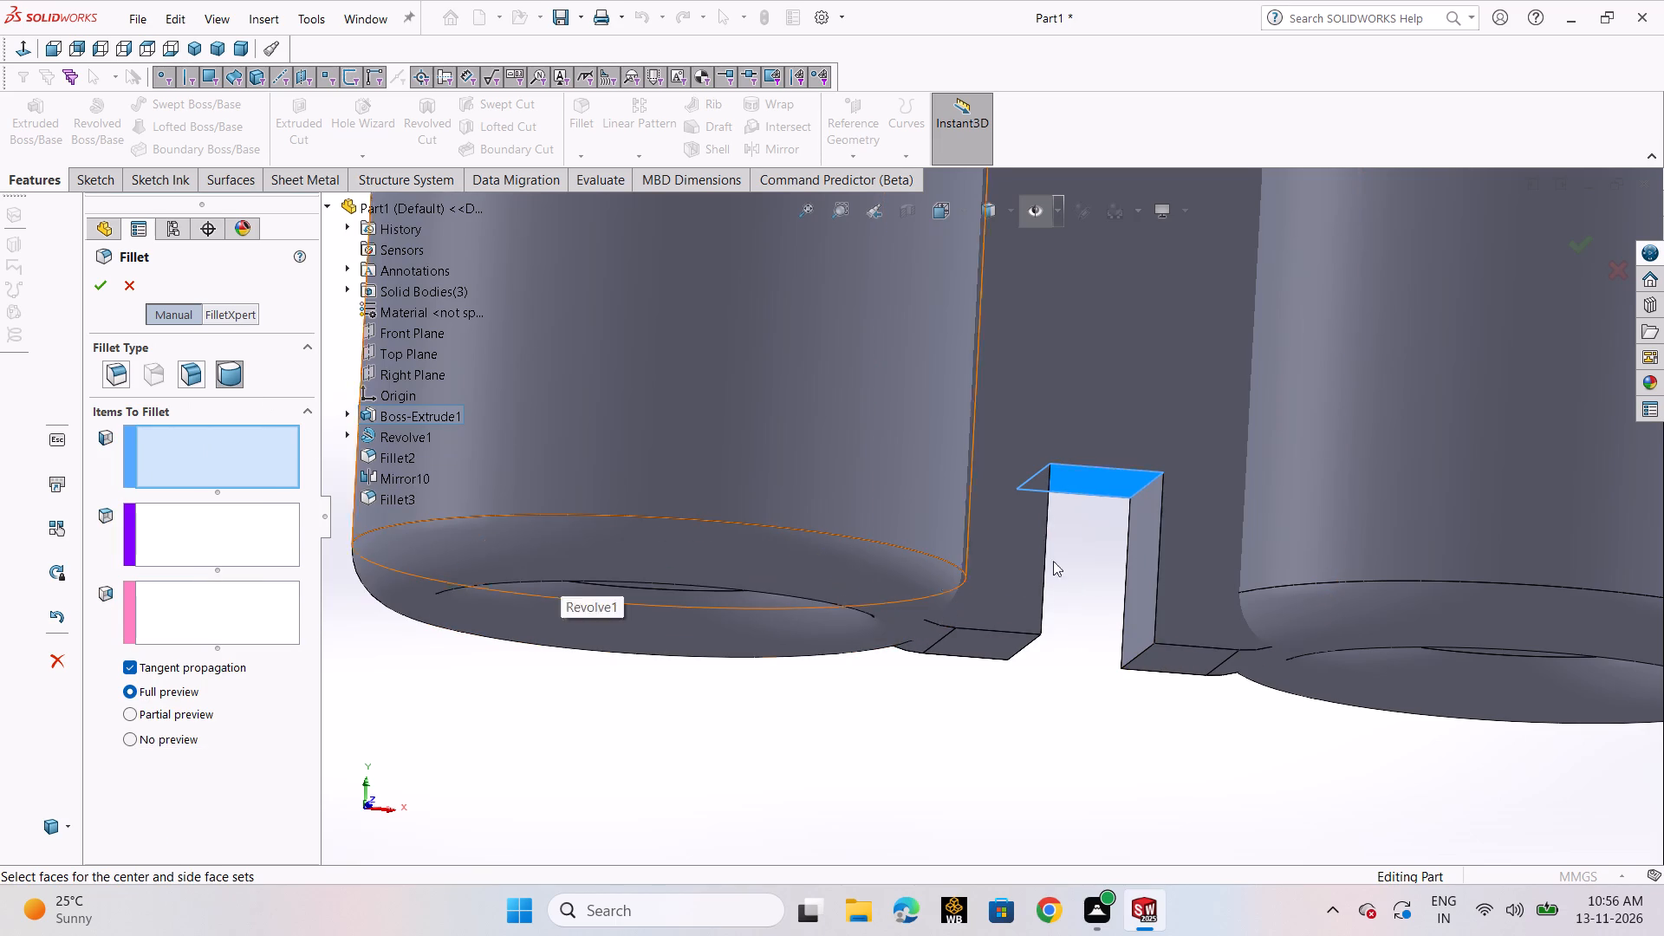
middle_click_drag(1089, 559, 1006, 545)
left_click(1069, 537)
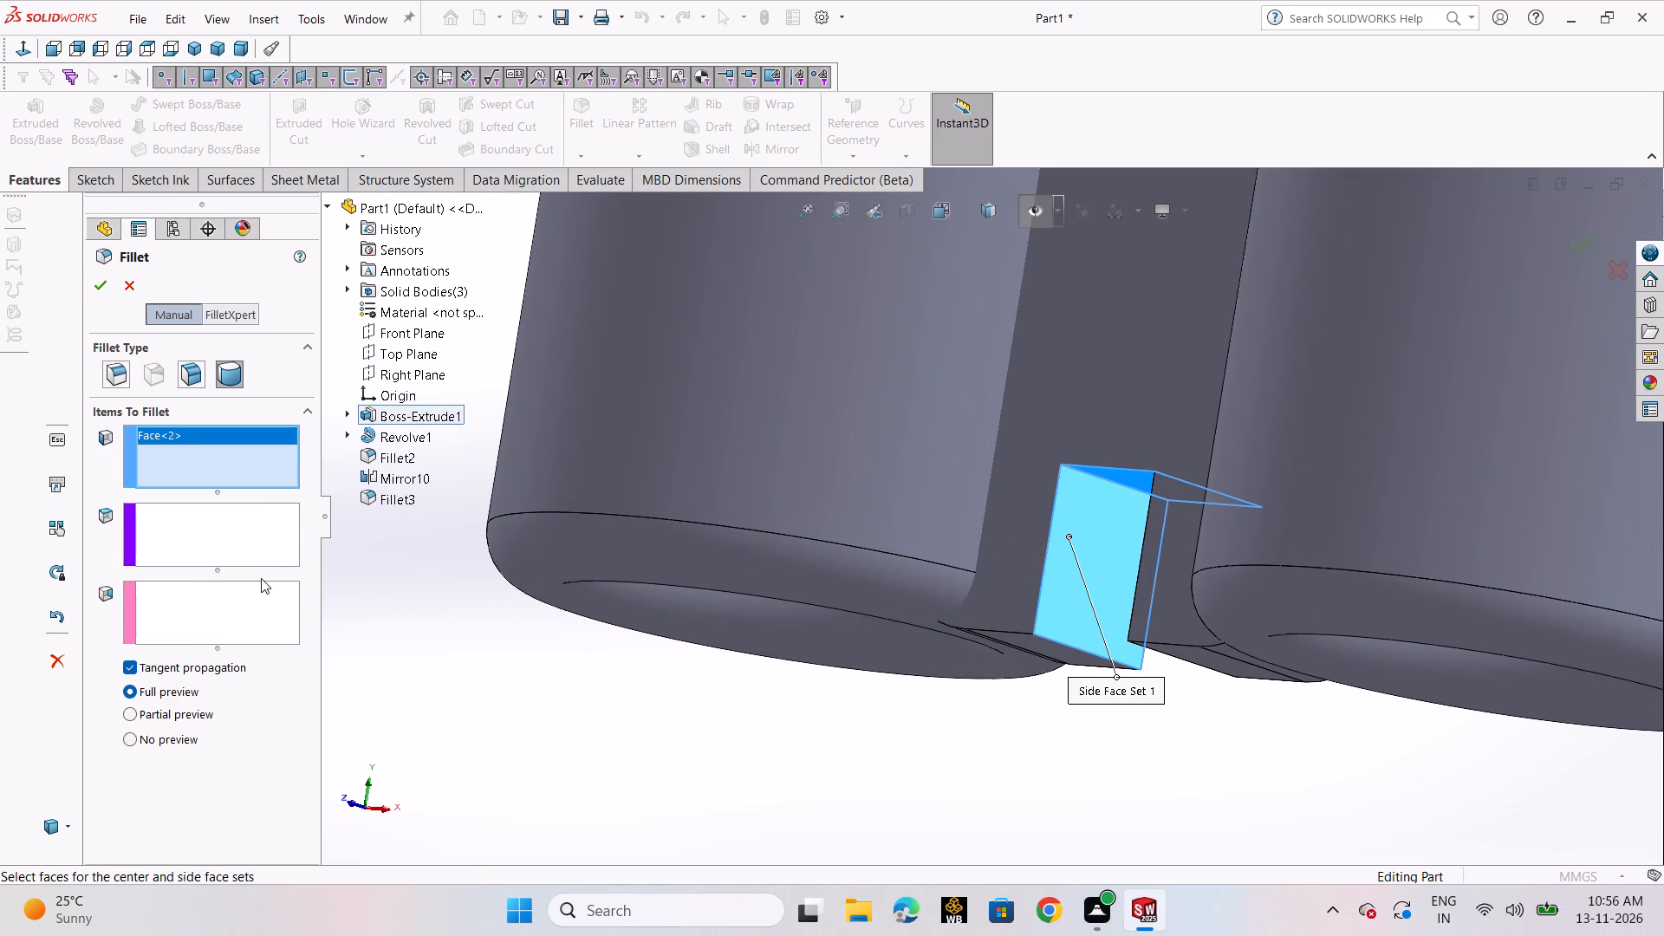
left_click(251, 548)
left_click(1110, 477)
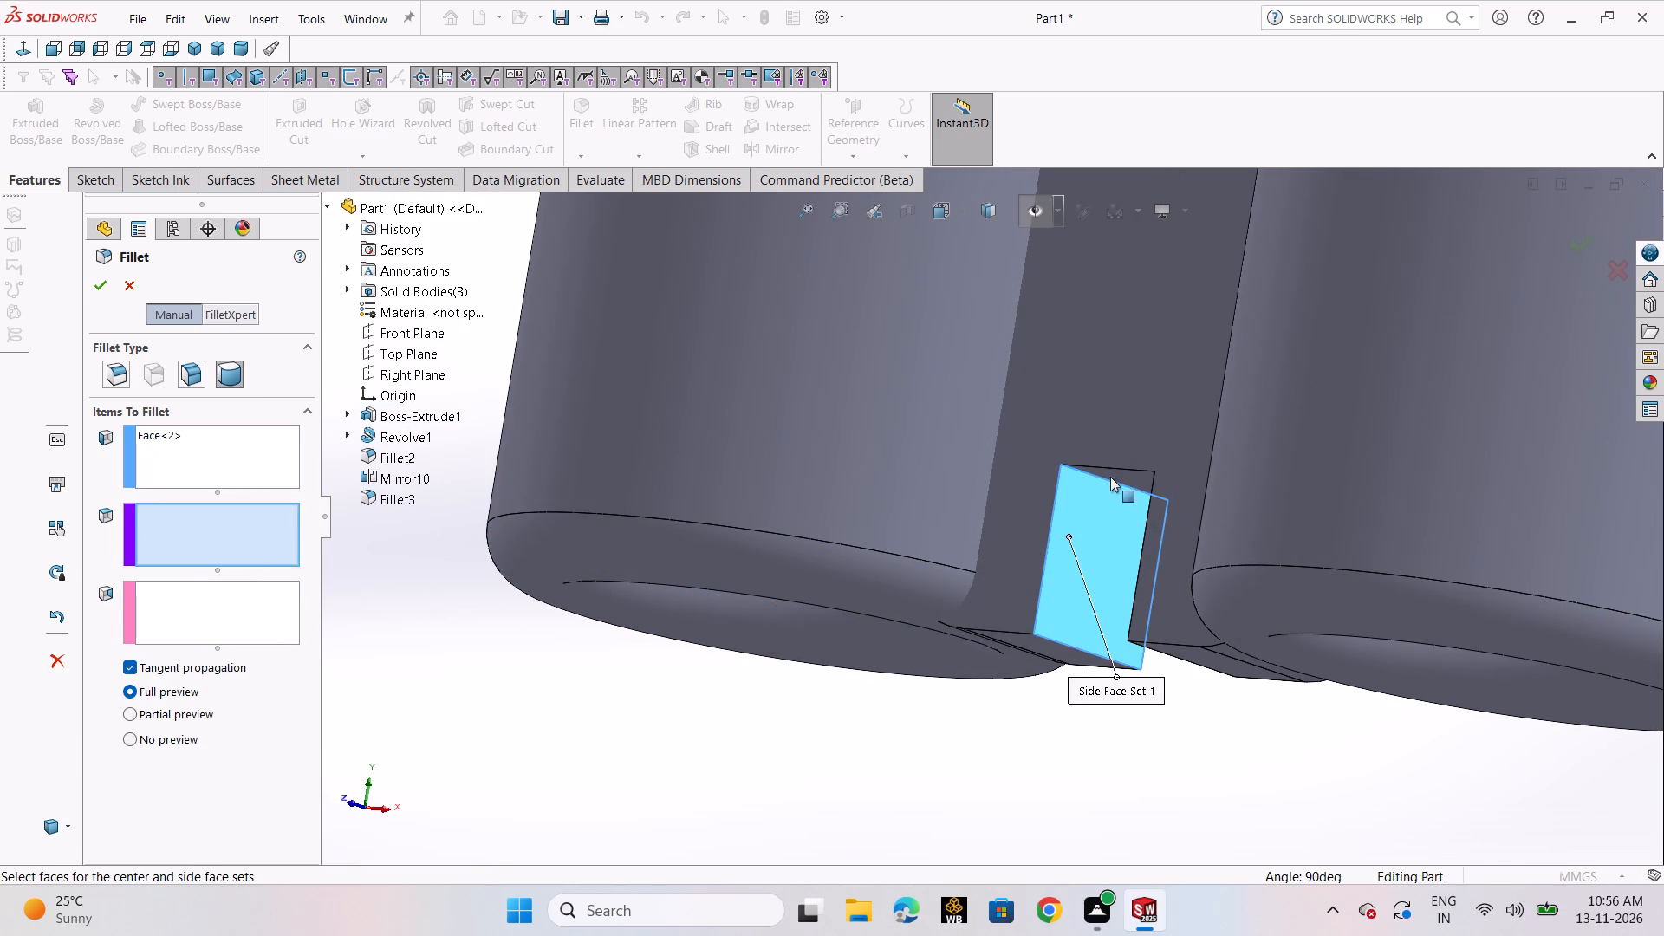
left_click(1128, 482)
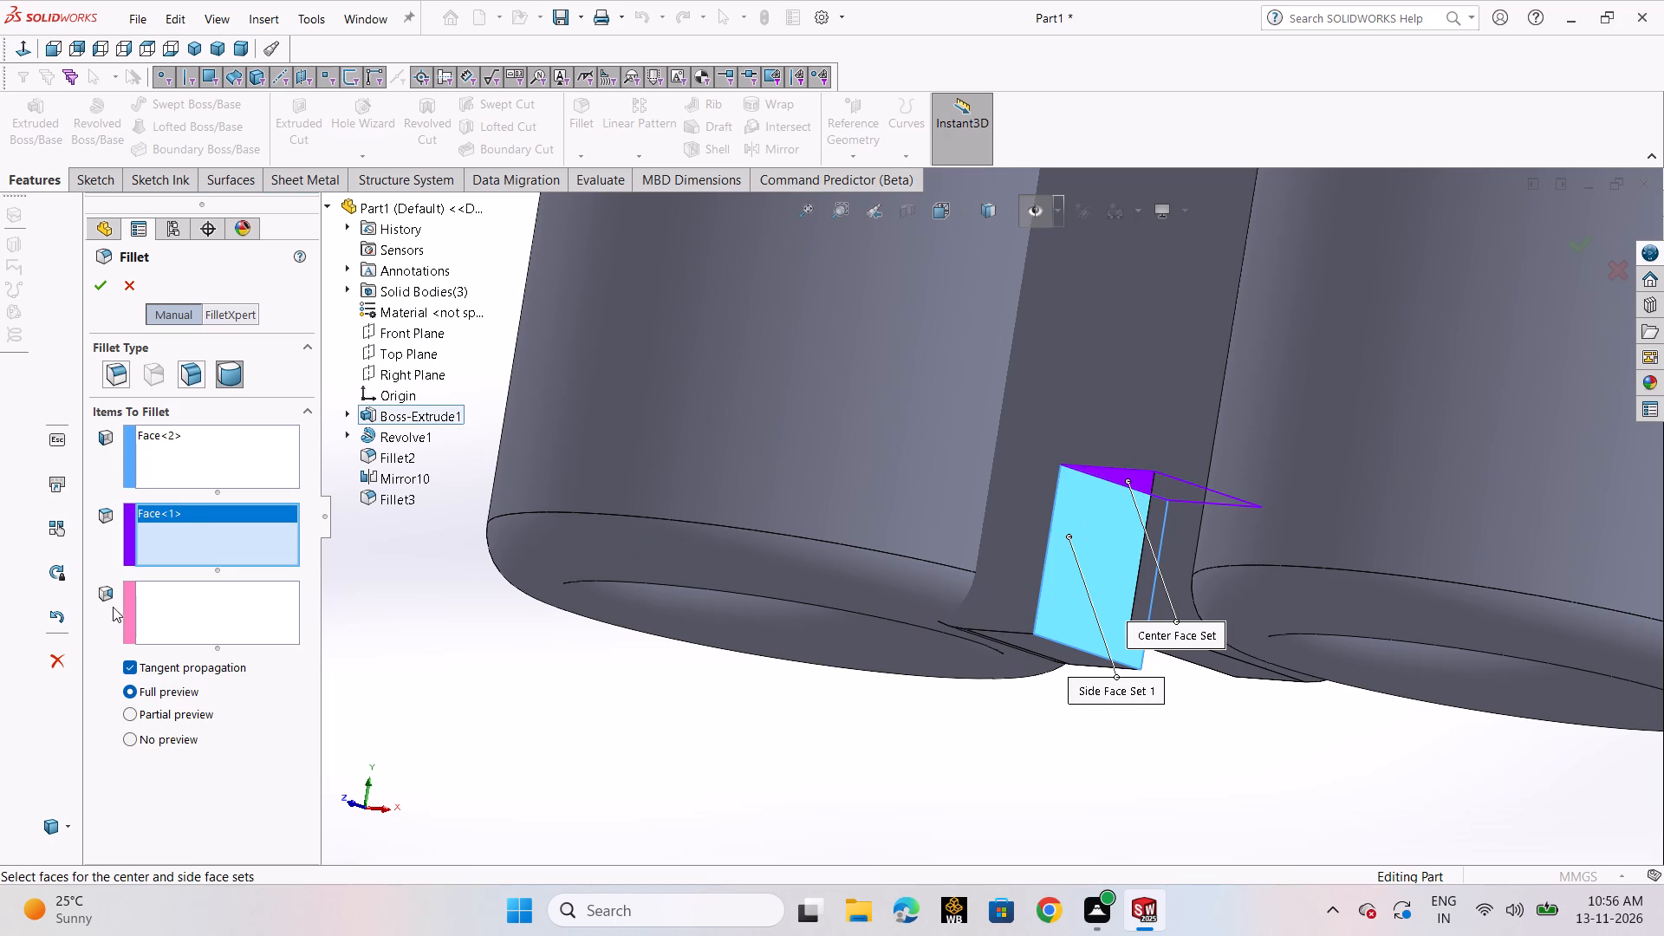
left_click(172, 607)
middle_click_drag(571, 614, 717, 623)
left_click(1102, 535)
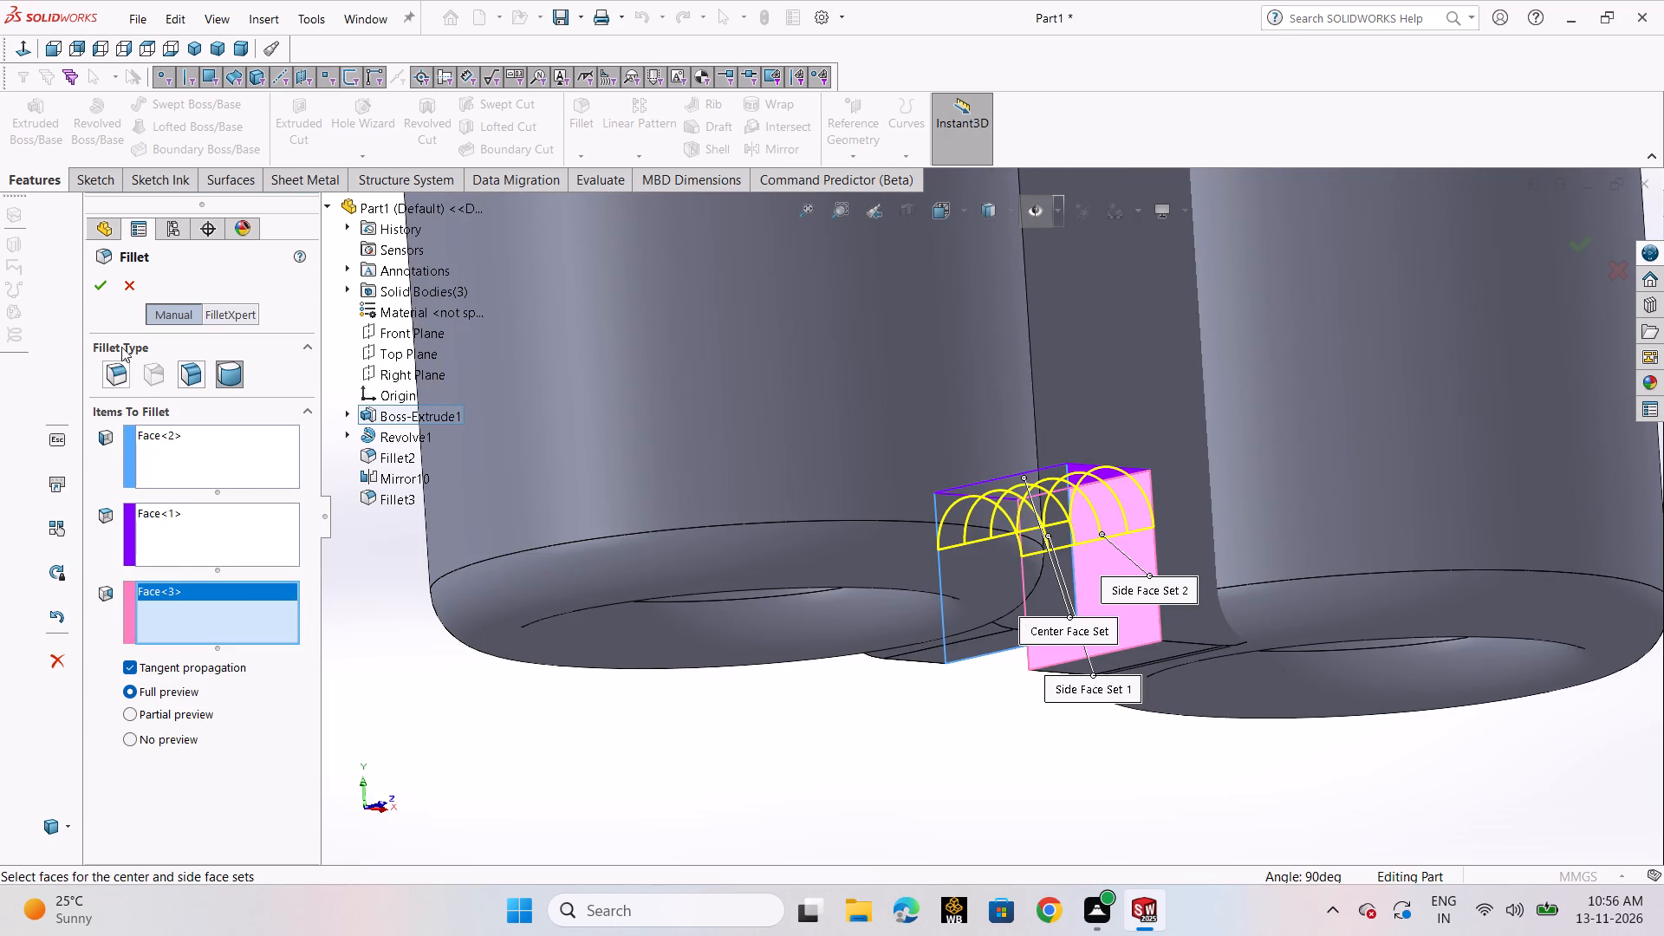
left_click(89, 284)
scroll(1095, 726, "up", 2)
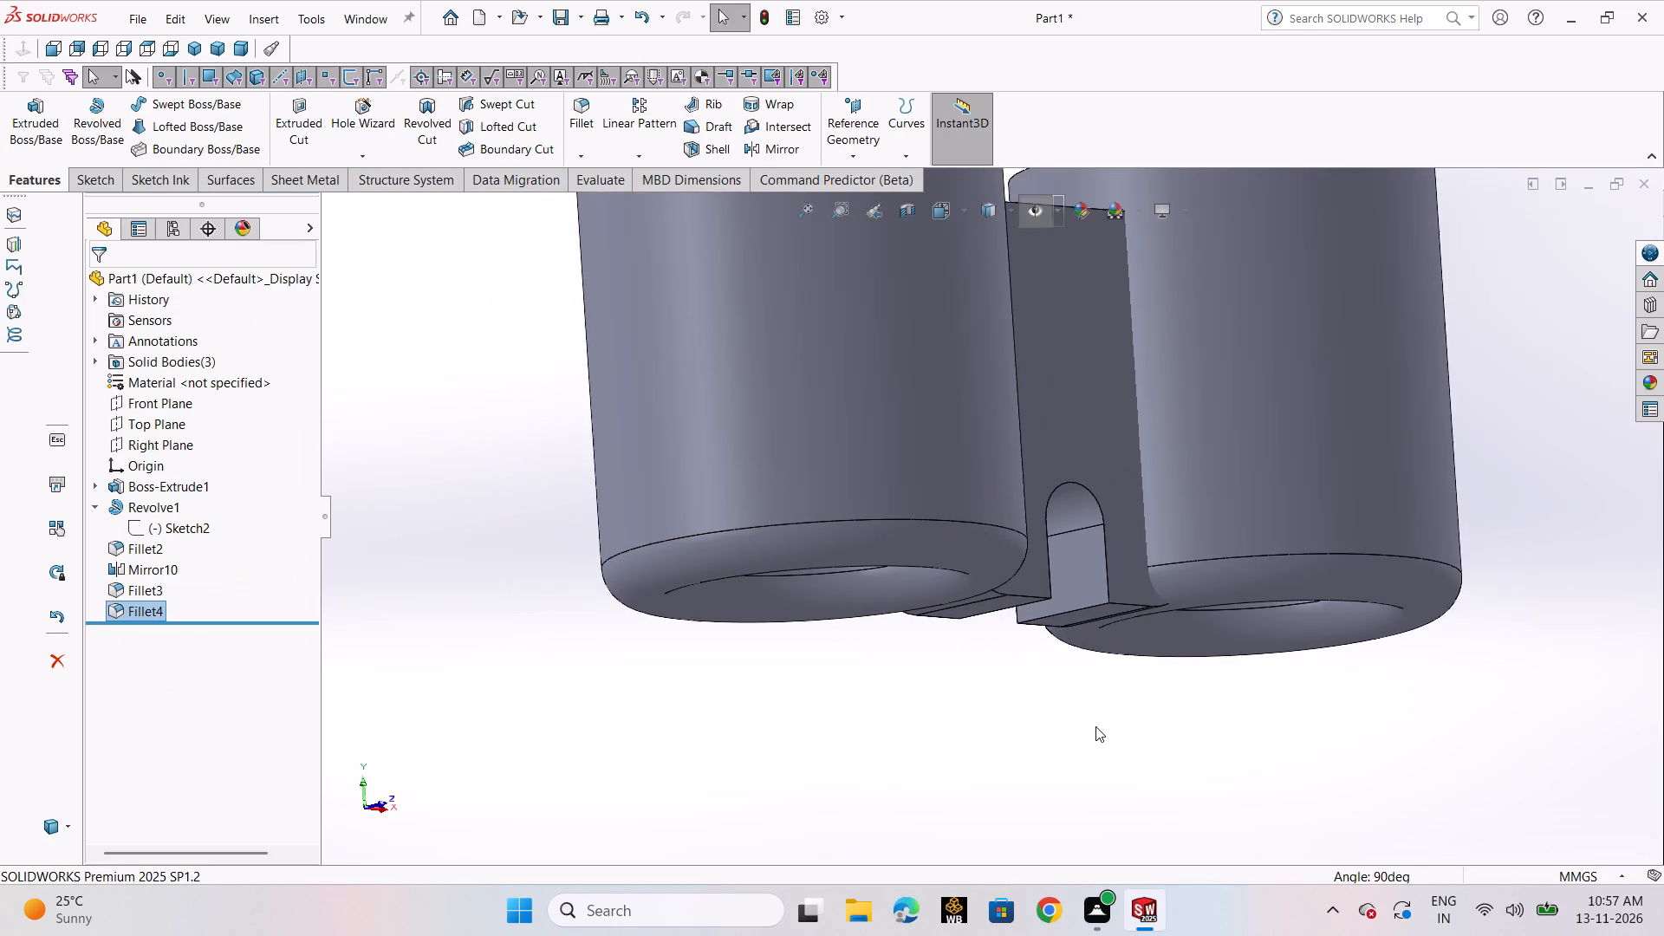
middle_click_drag(1109, 720, 1075, 788)
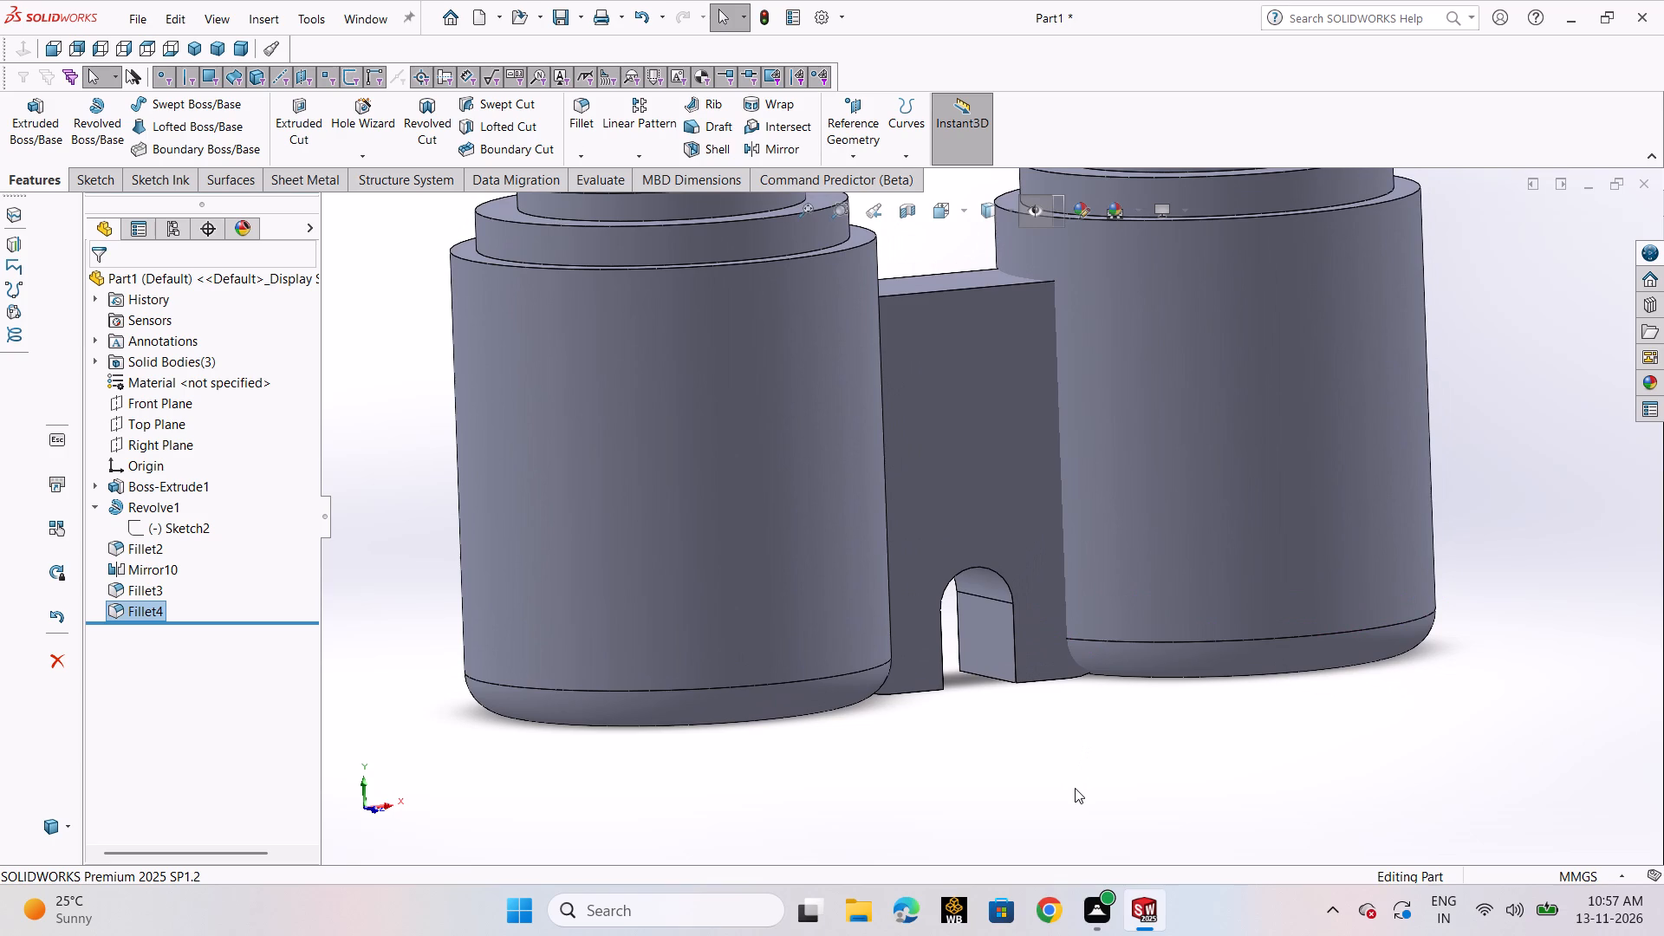
Review the face selections of the full round fillet on the block's notch.
left_click(135, 610)
left_click(160, 555)
left_click(152, 608)
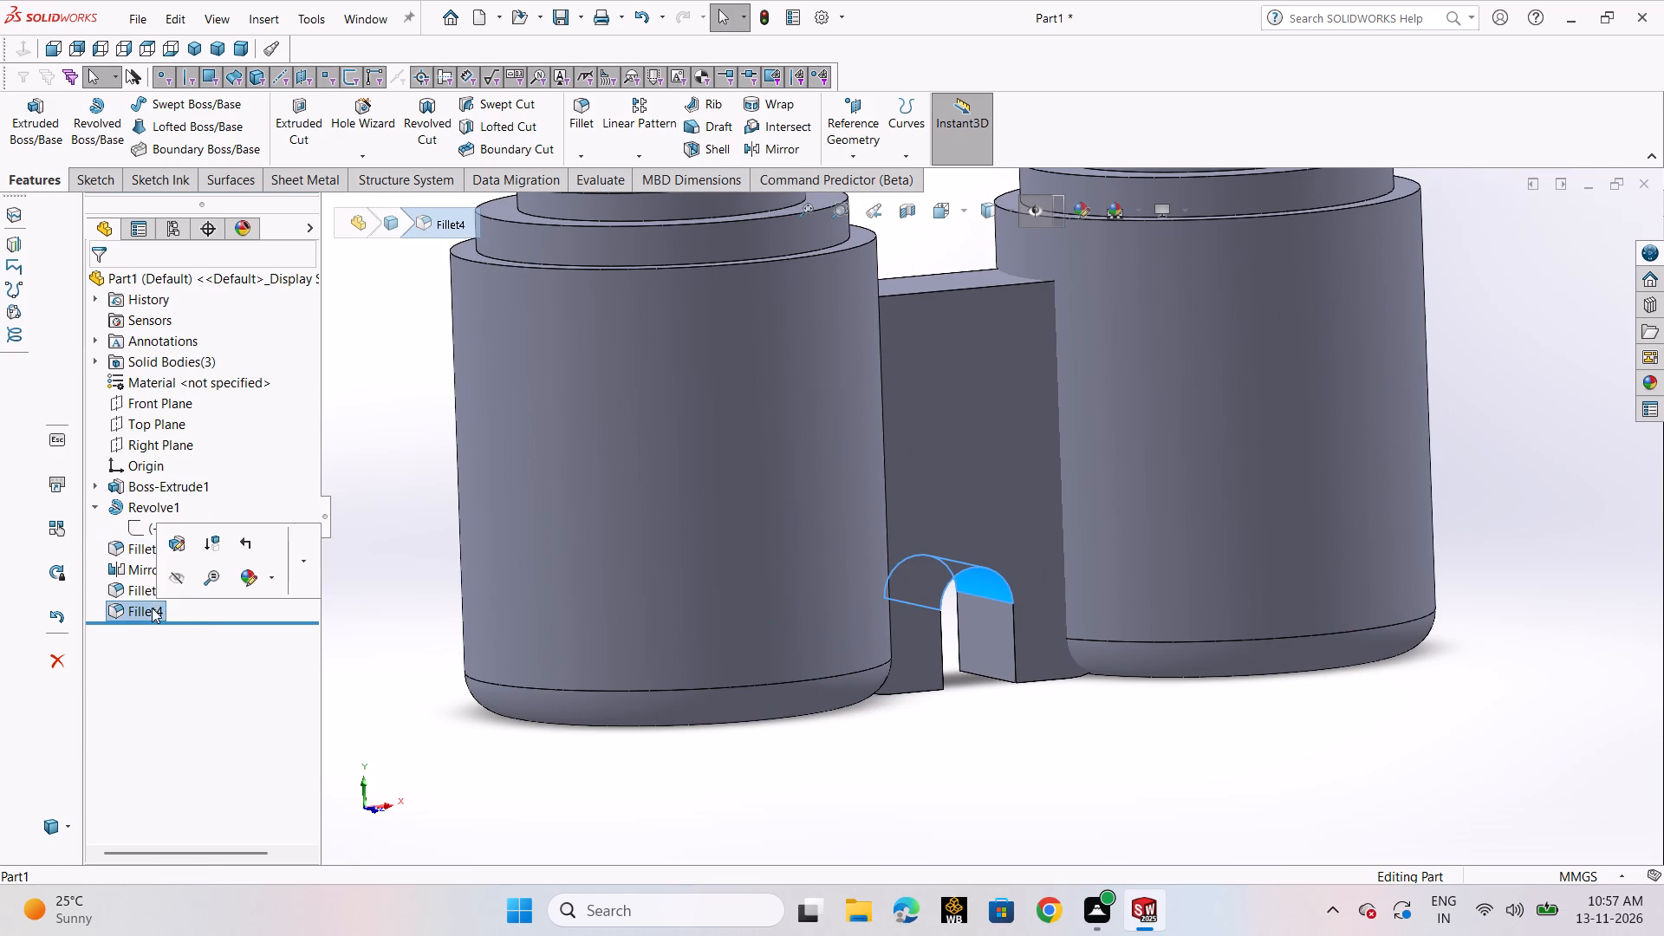
left_click(172, 553)
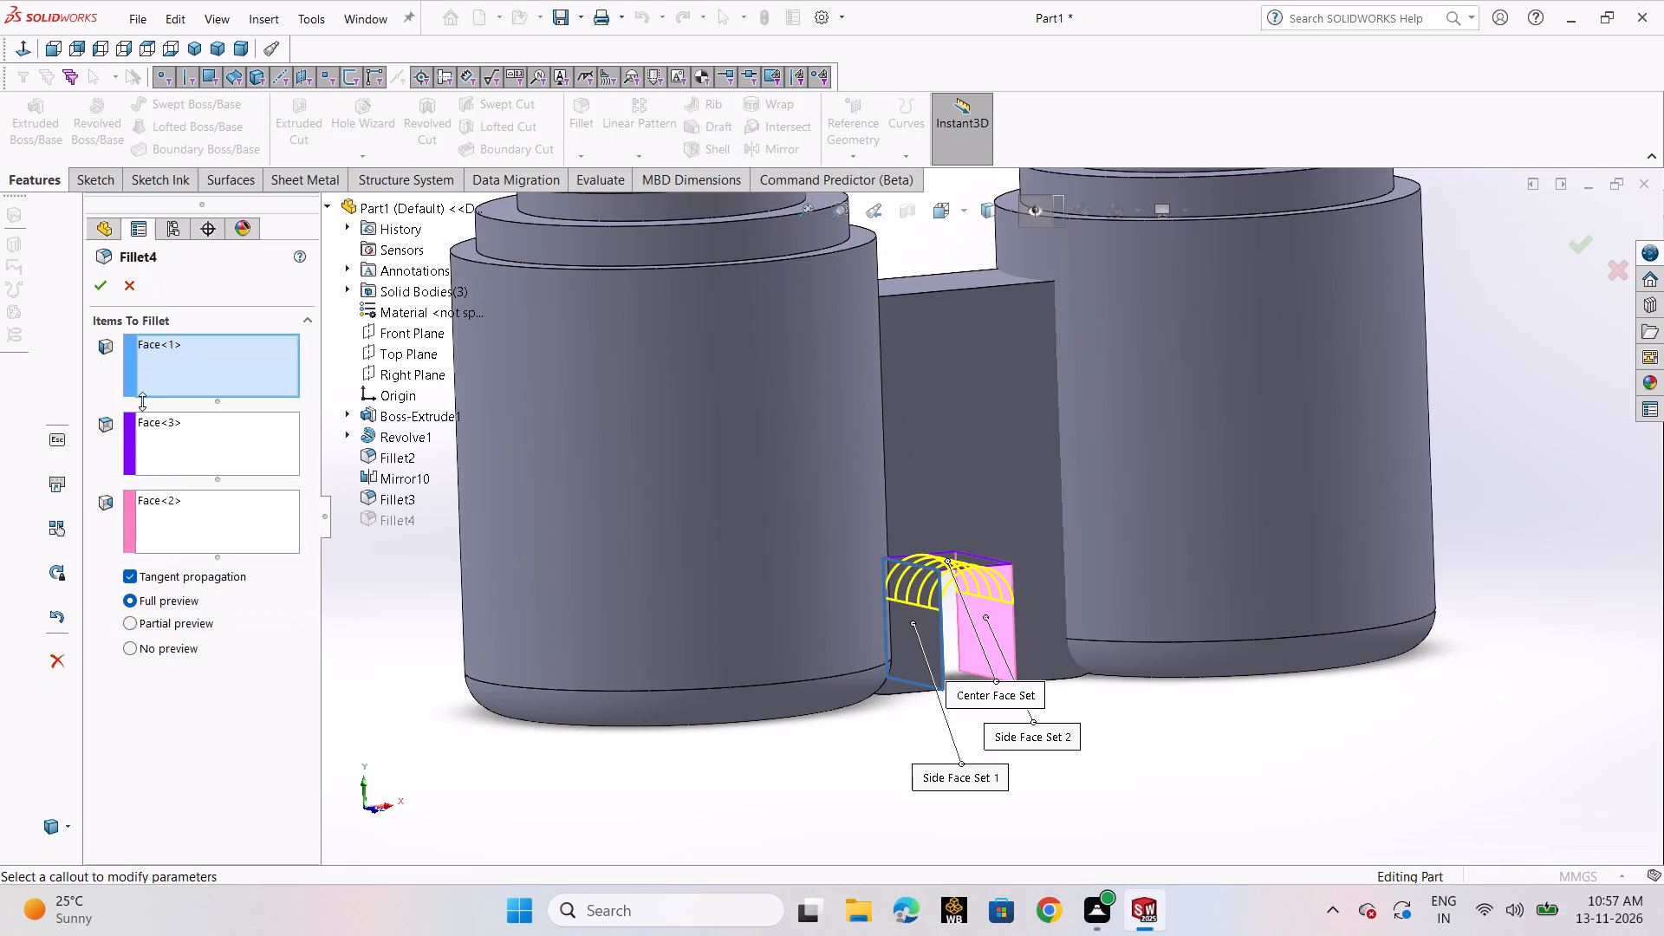
left_click(105, 289)
left_click(959, 858)
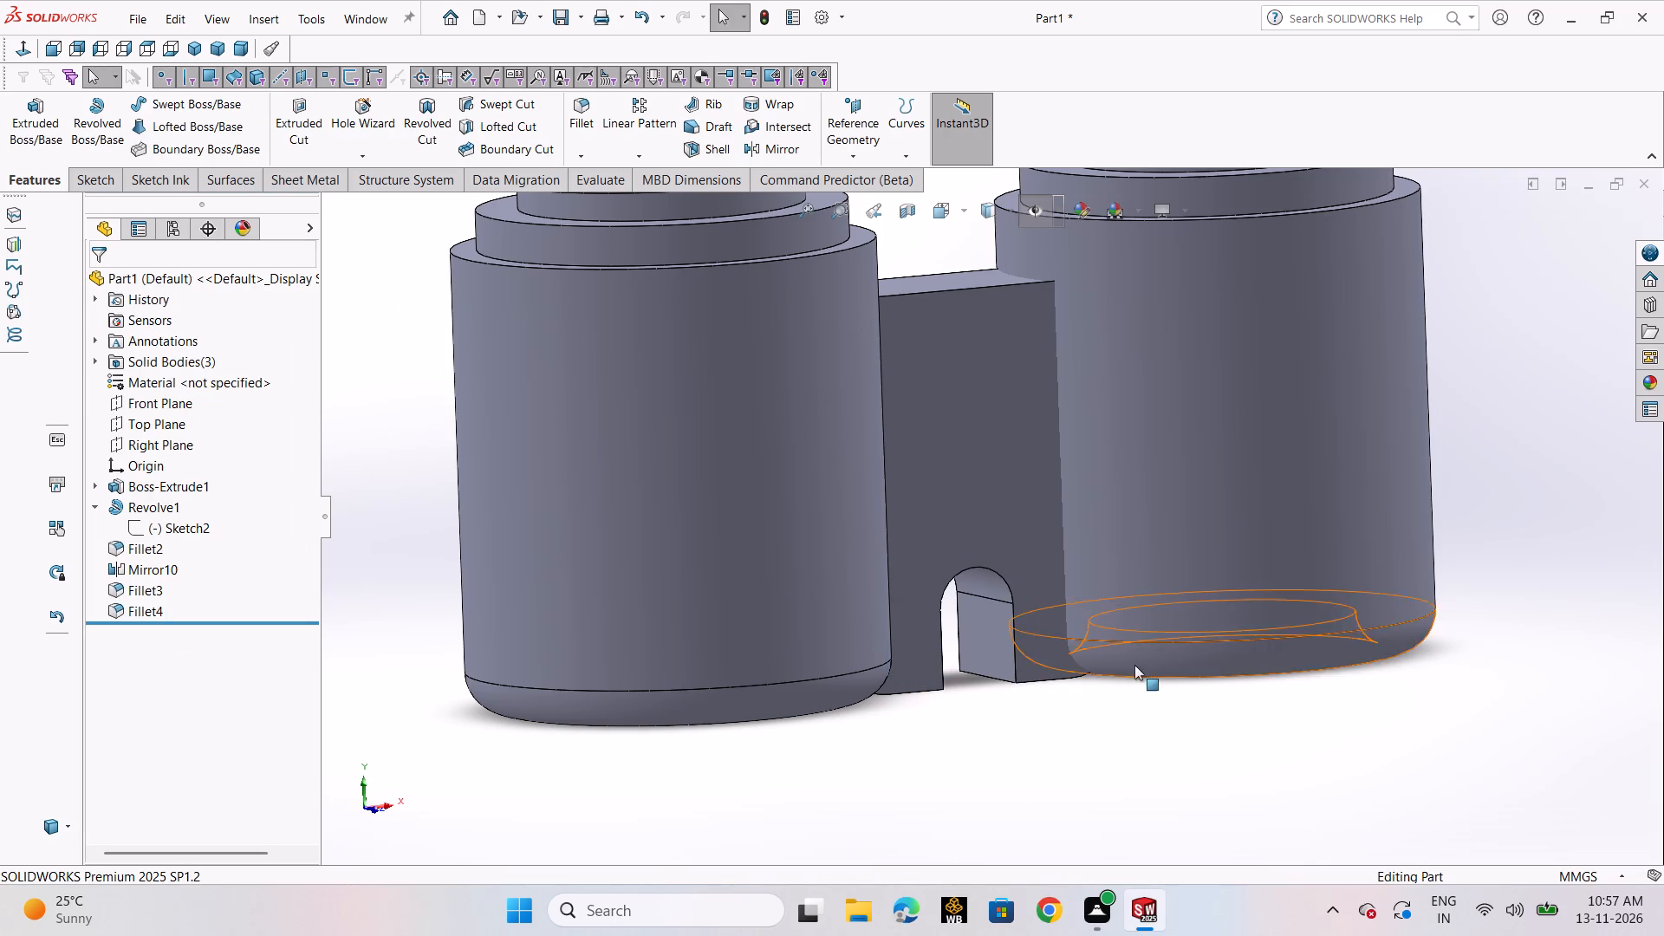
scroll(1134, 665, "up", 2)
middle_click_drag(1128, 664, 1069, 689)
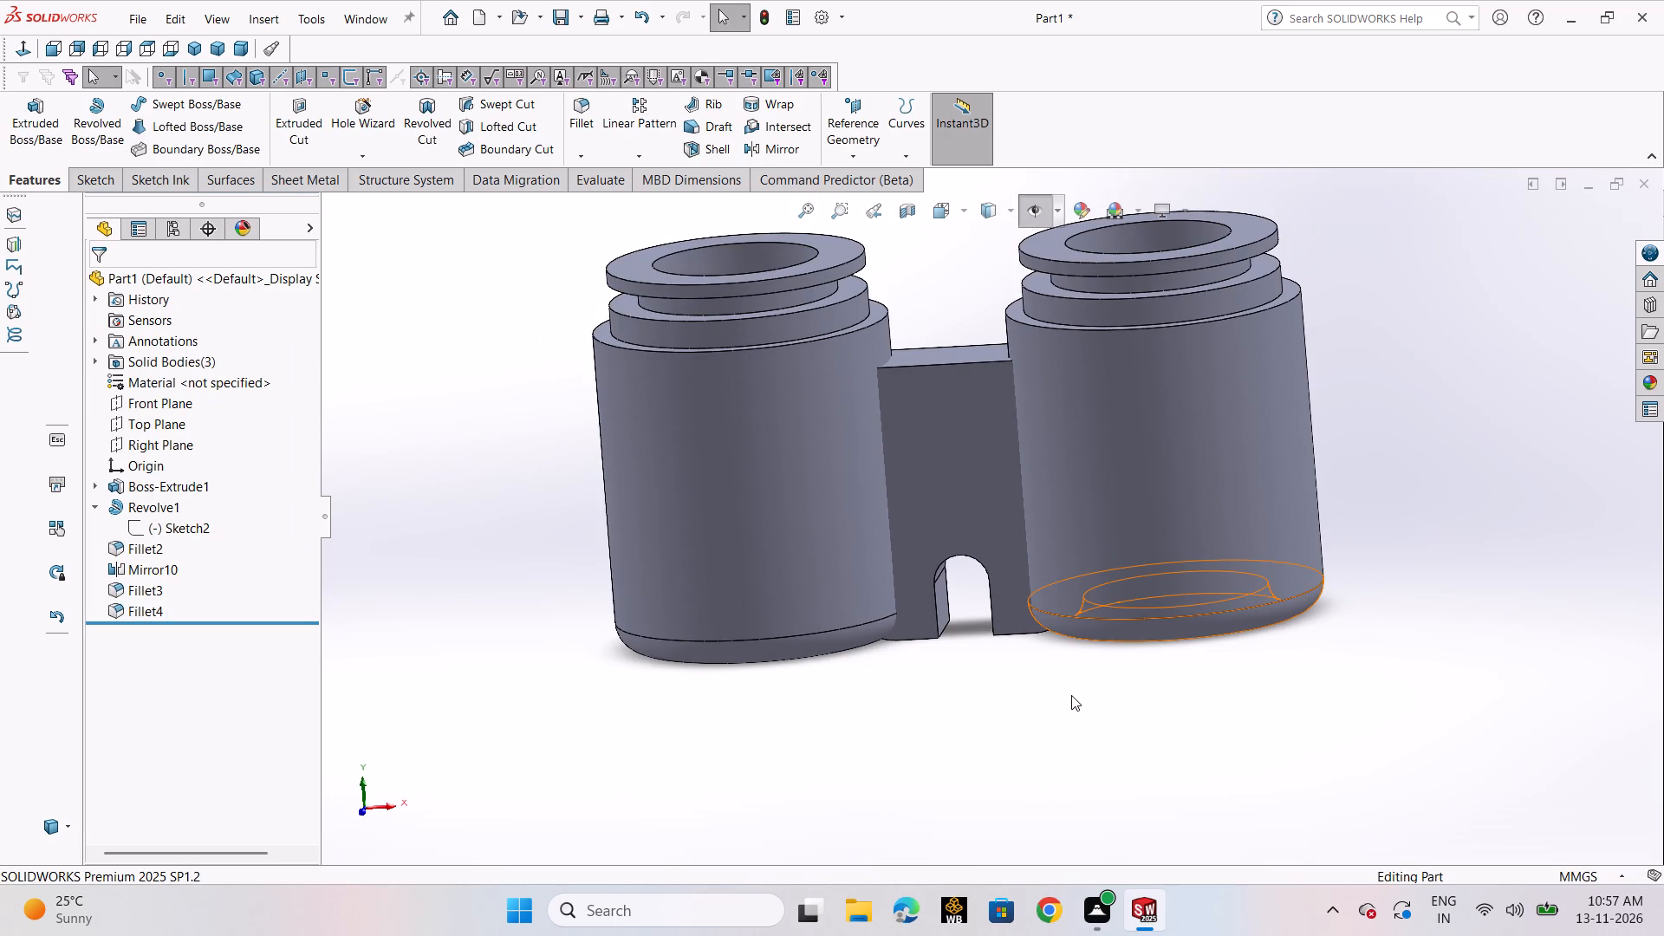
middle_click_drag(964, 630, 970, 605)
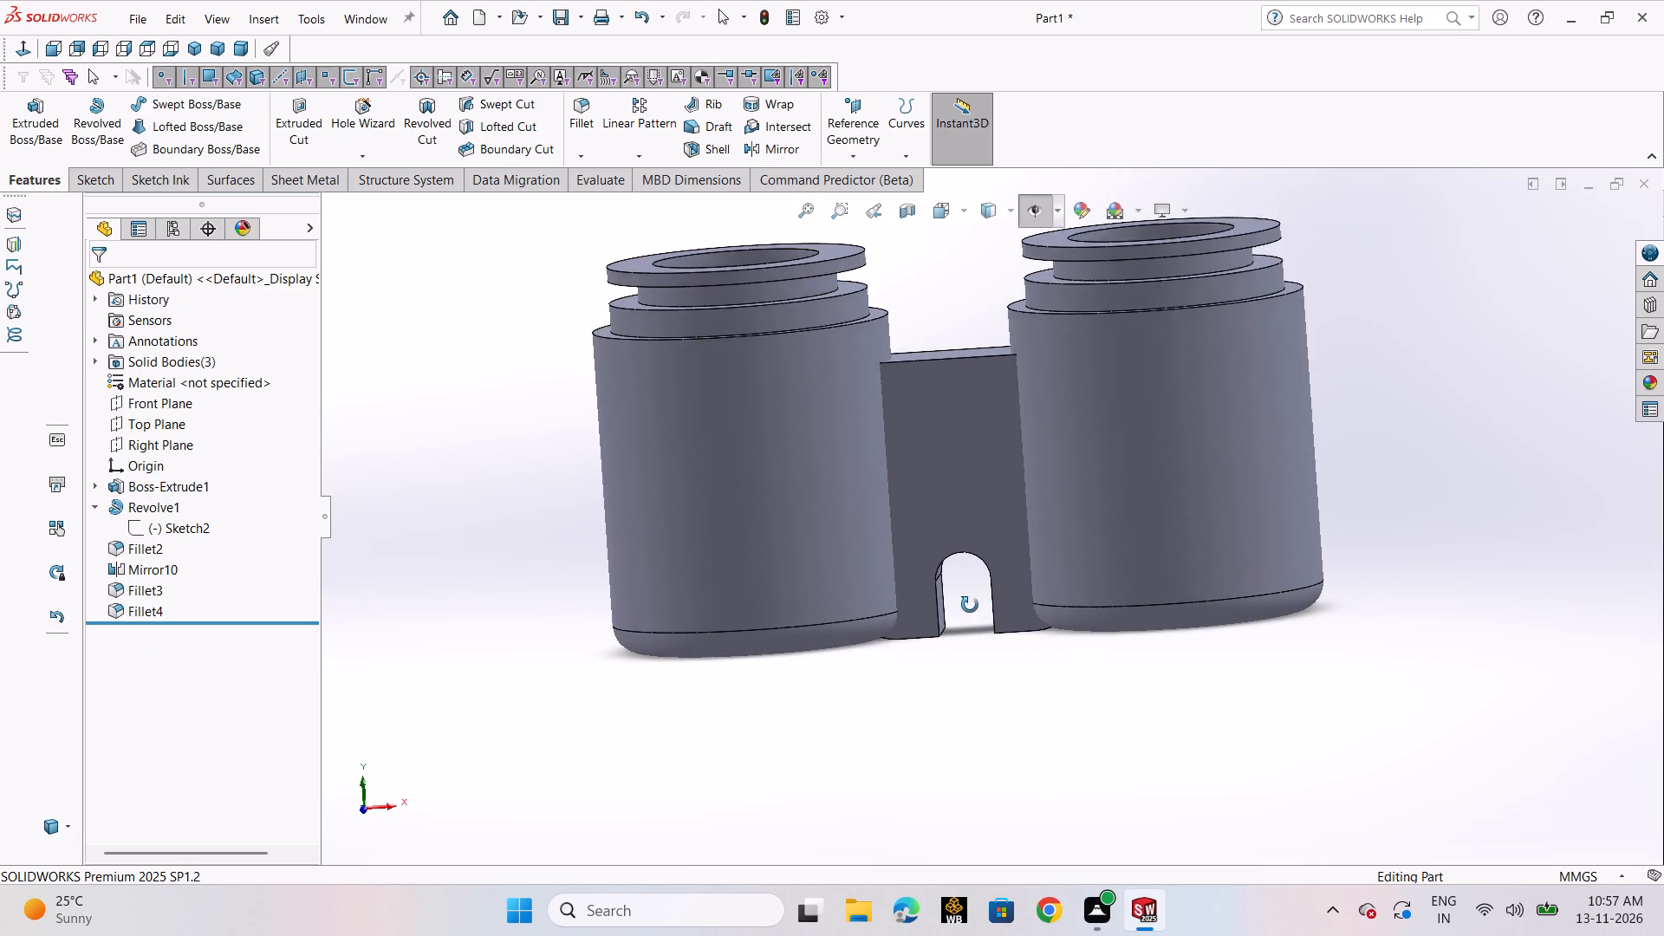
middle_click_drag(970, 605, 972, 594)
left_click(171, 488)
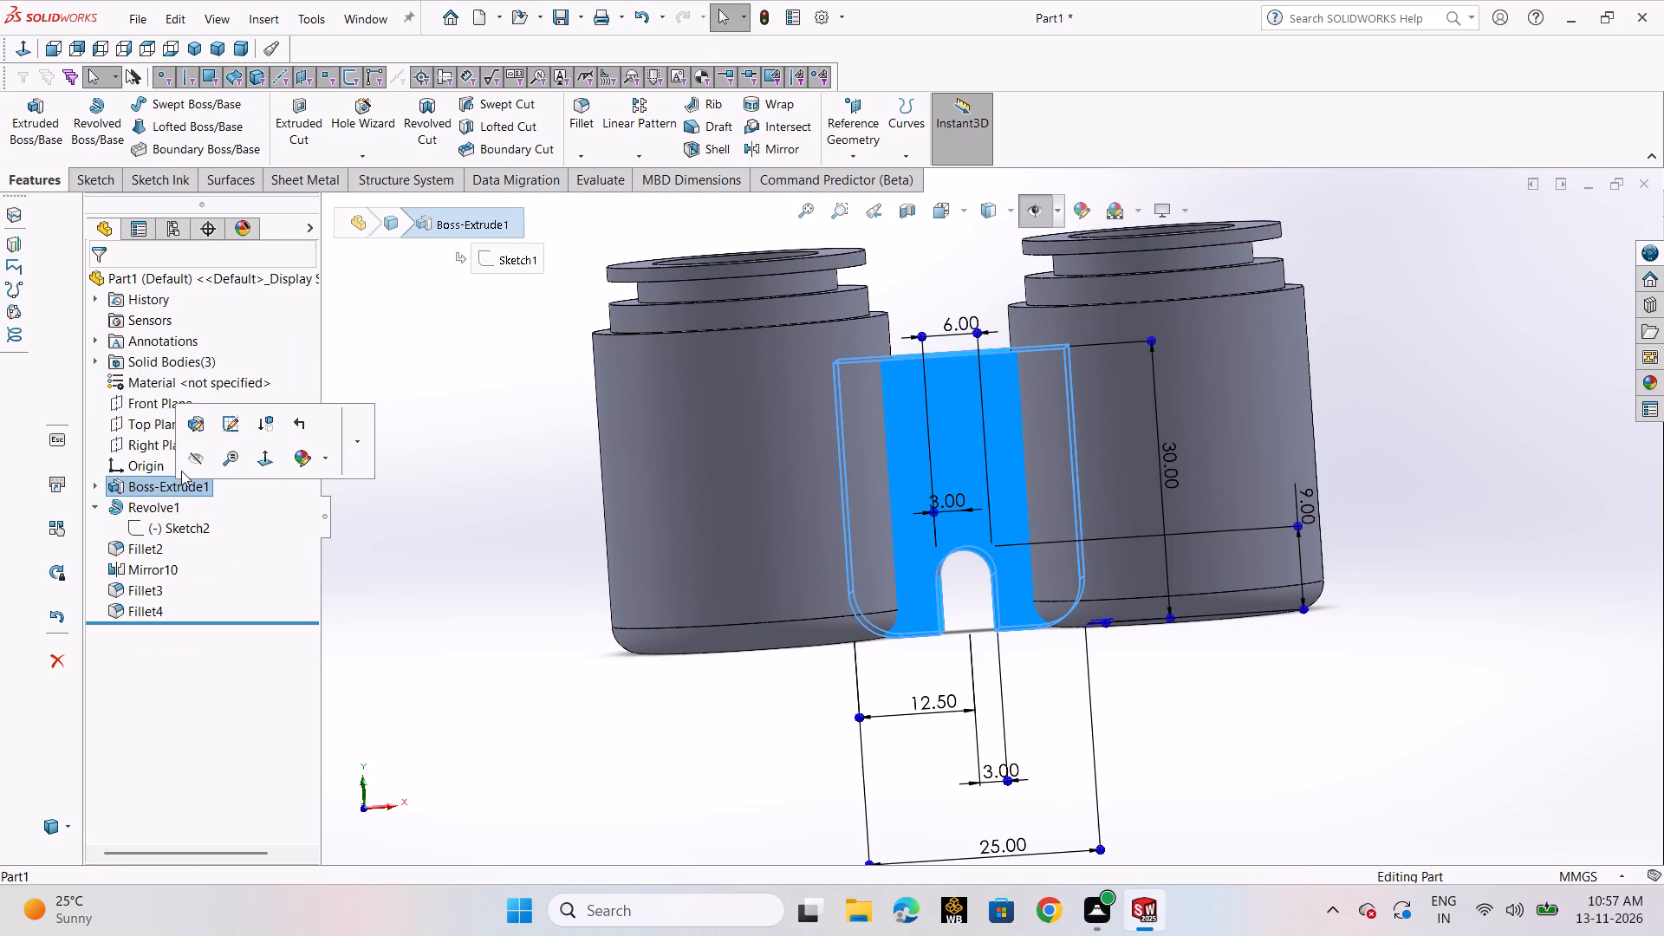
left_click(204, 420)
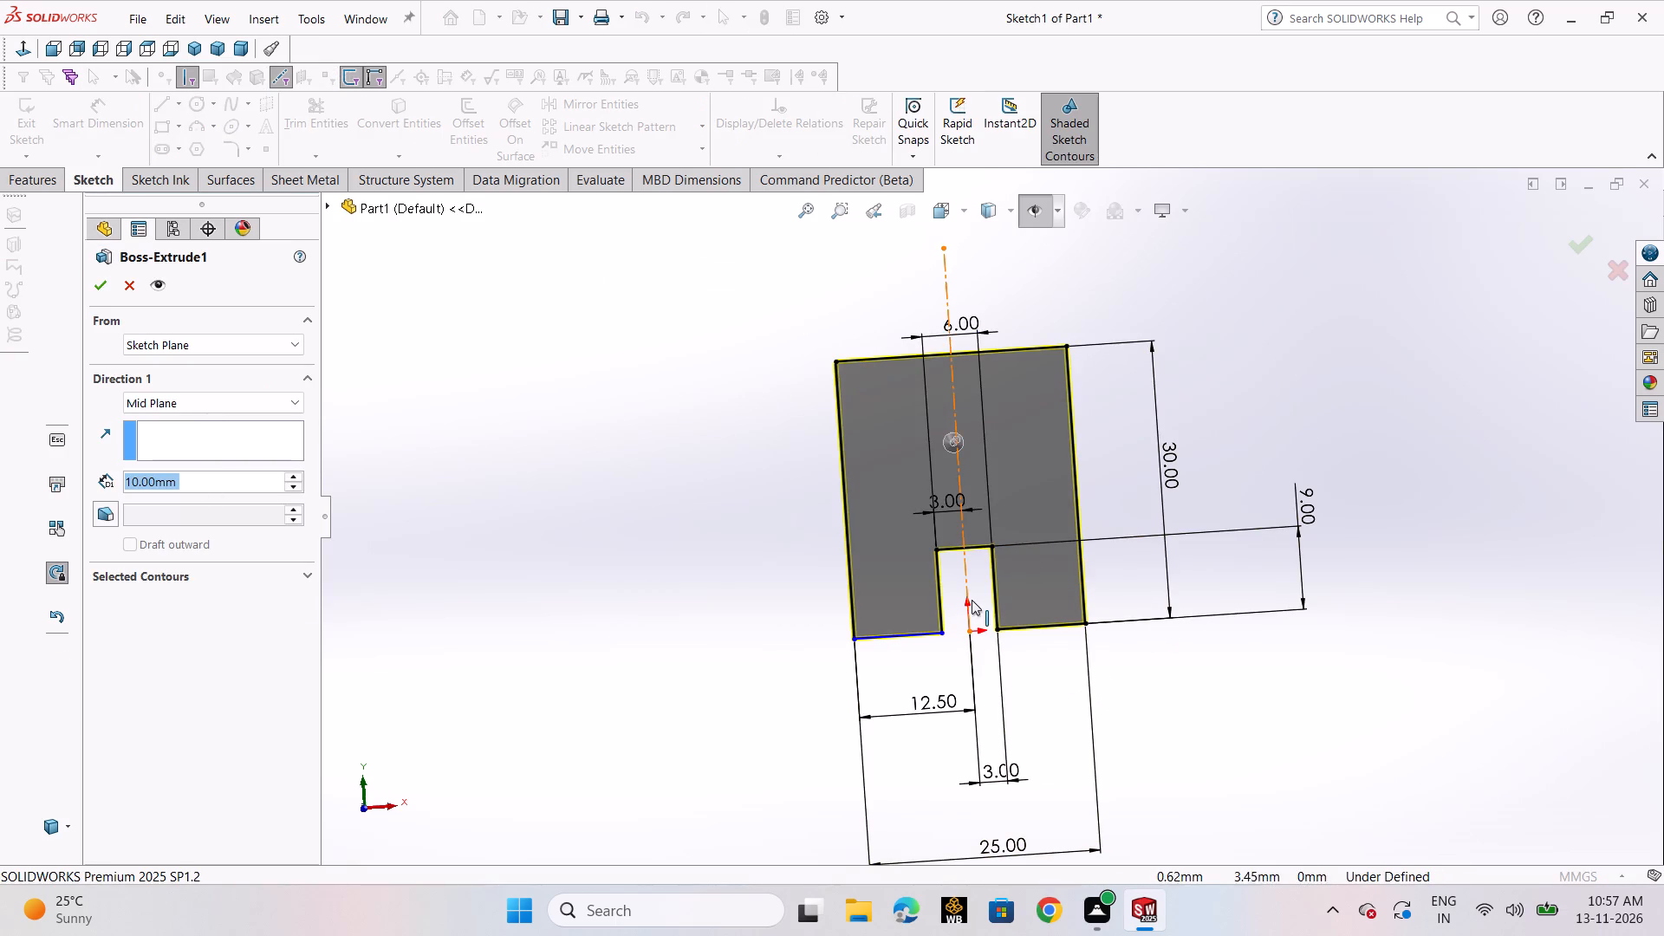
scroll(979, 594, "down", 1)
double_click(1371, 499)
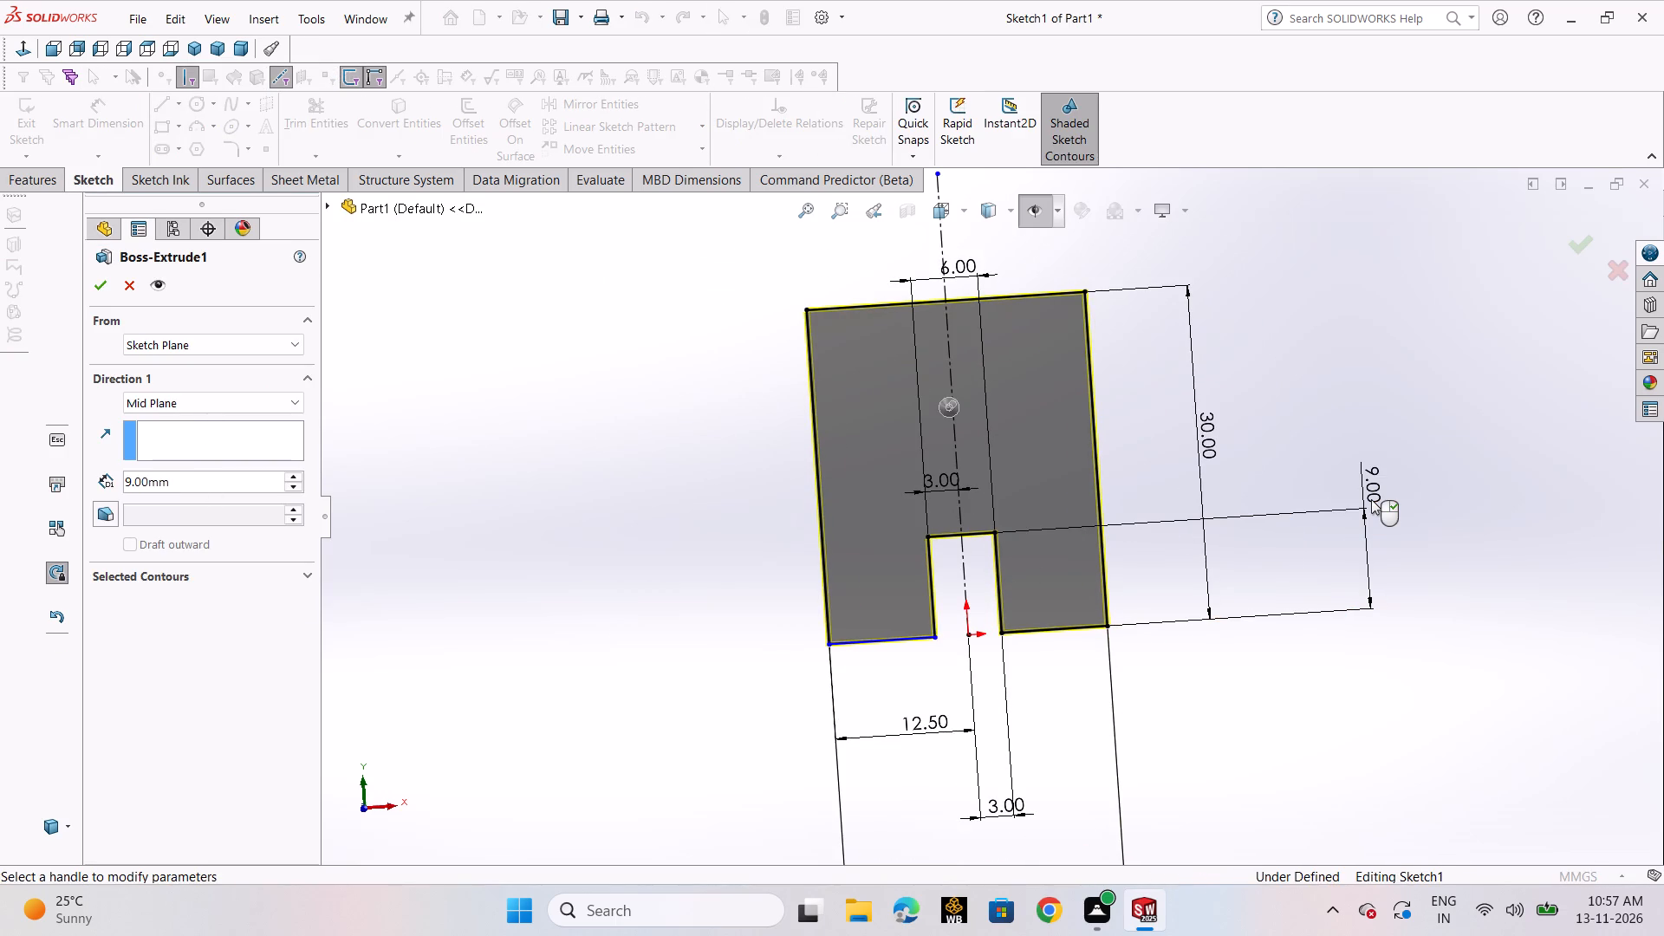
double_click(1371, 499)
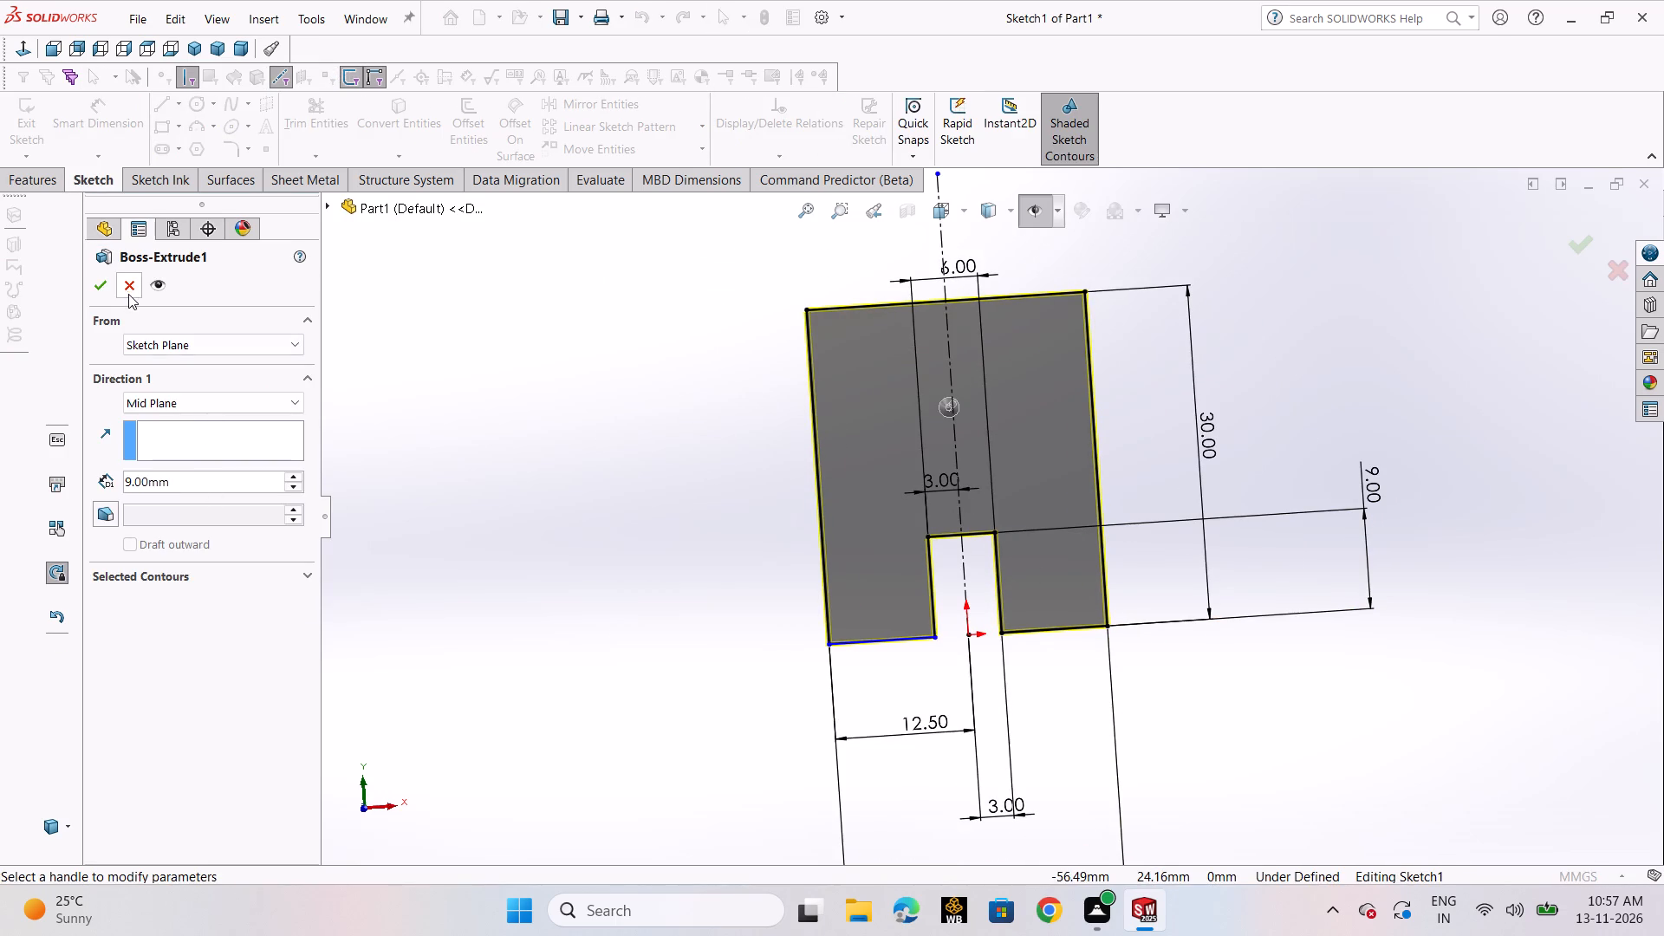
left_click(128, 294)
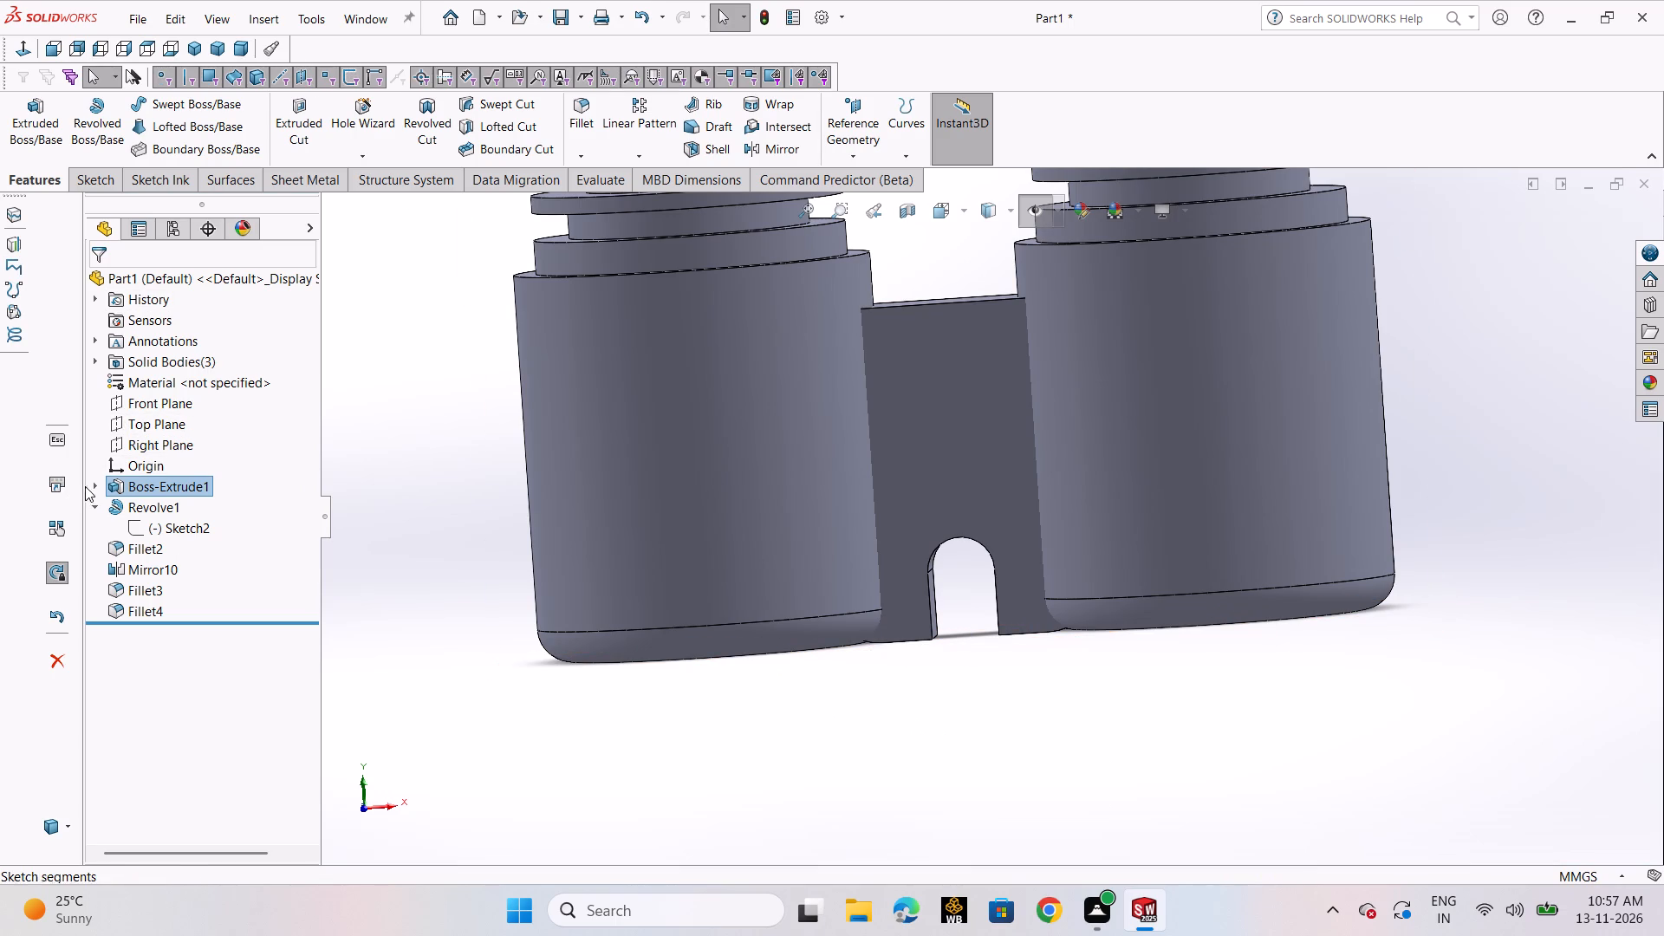
Edit the notched block's profile sketch and set the notch height to 12 mm.
left_click(89, 486)
left_click(100, 486)
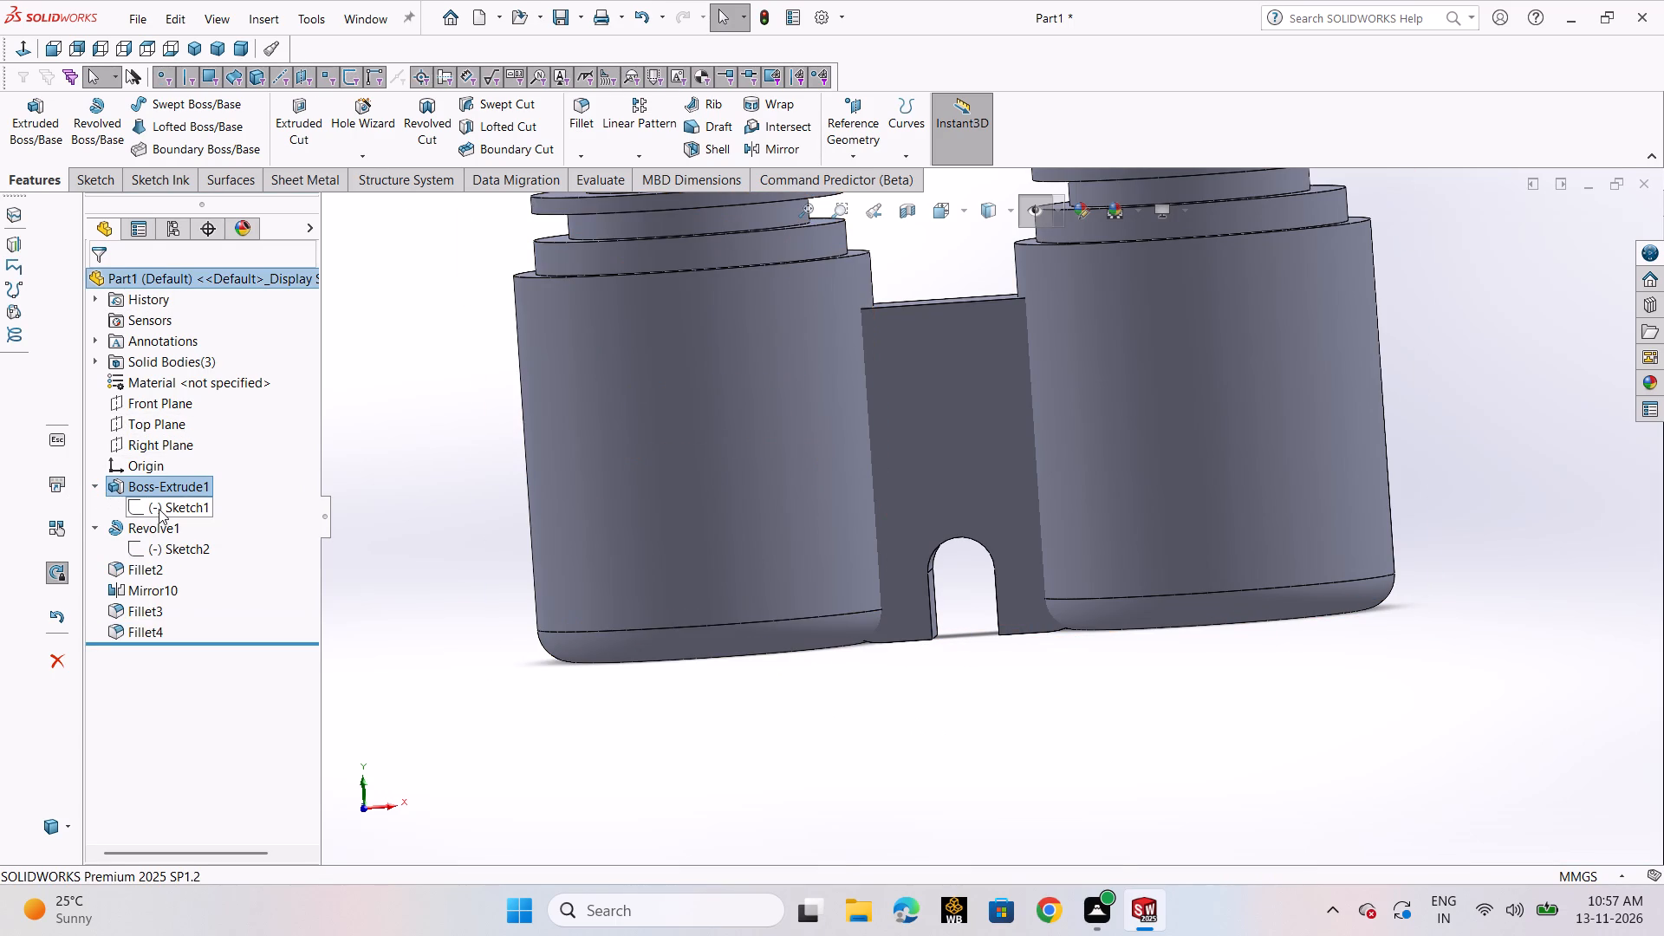
left_click(159, 509)
left_click(184, 452)
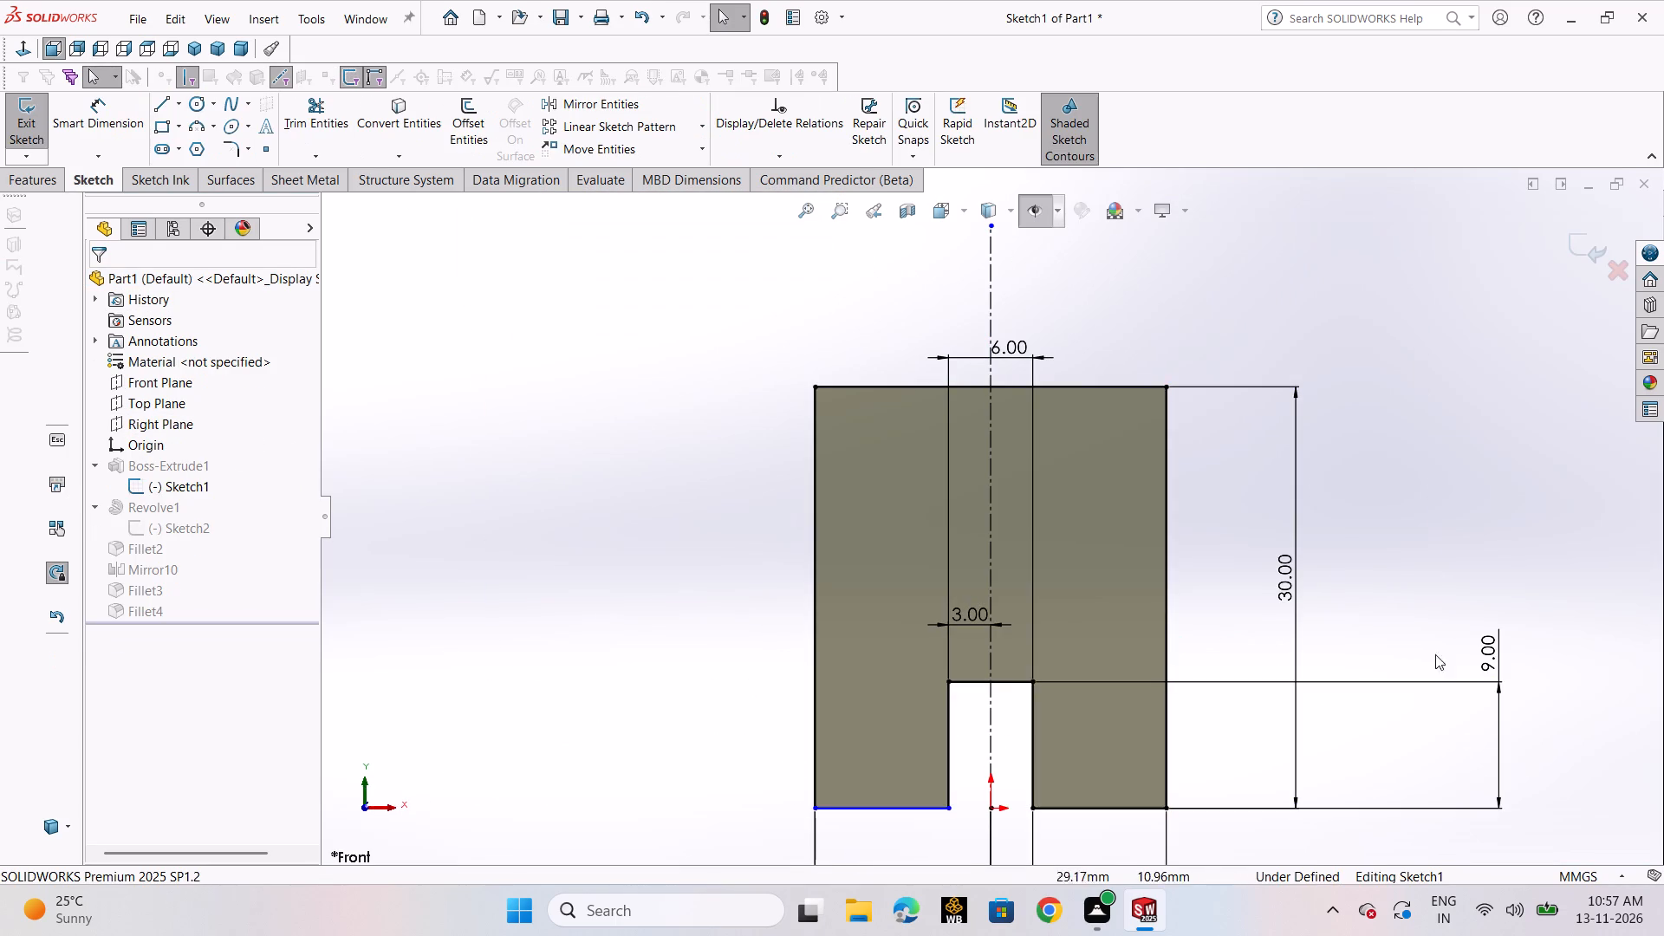
double_click(1497, 665)
type("12")
key("Return")
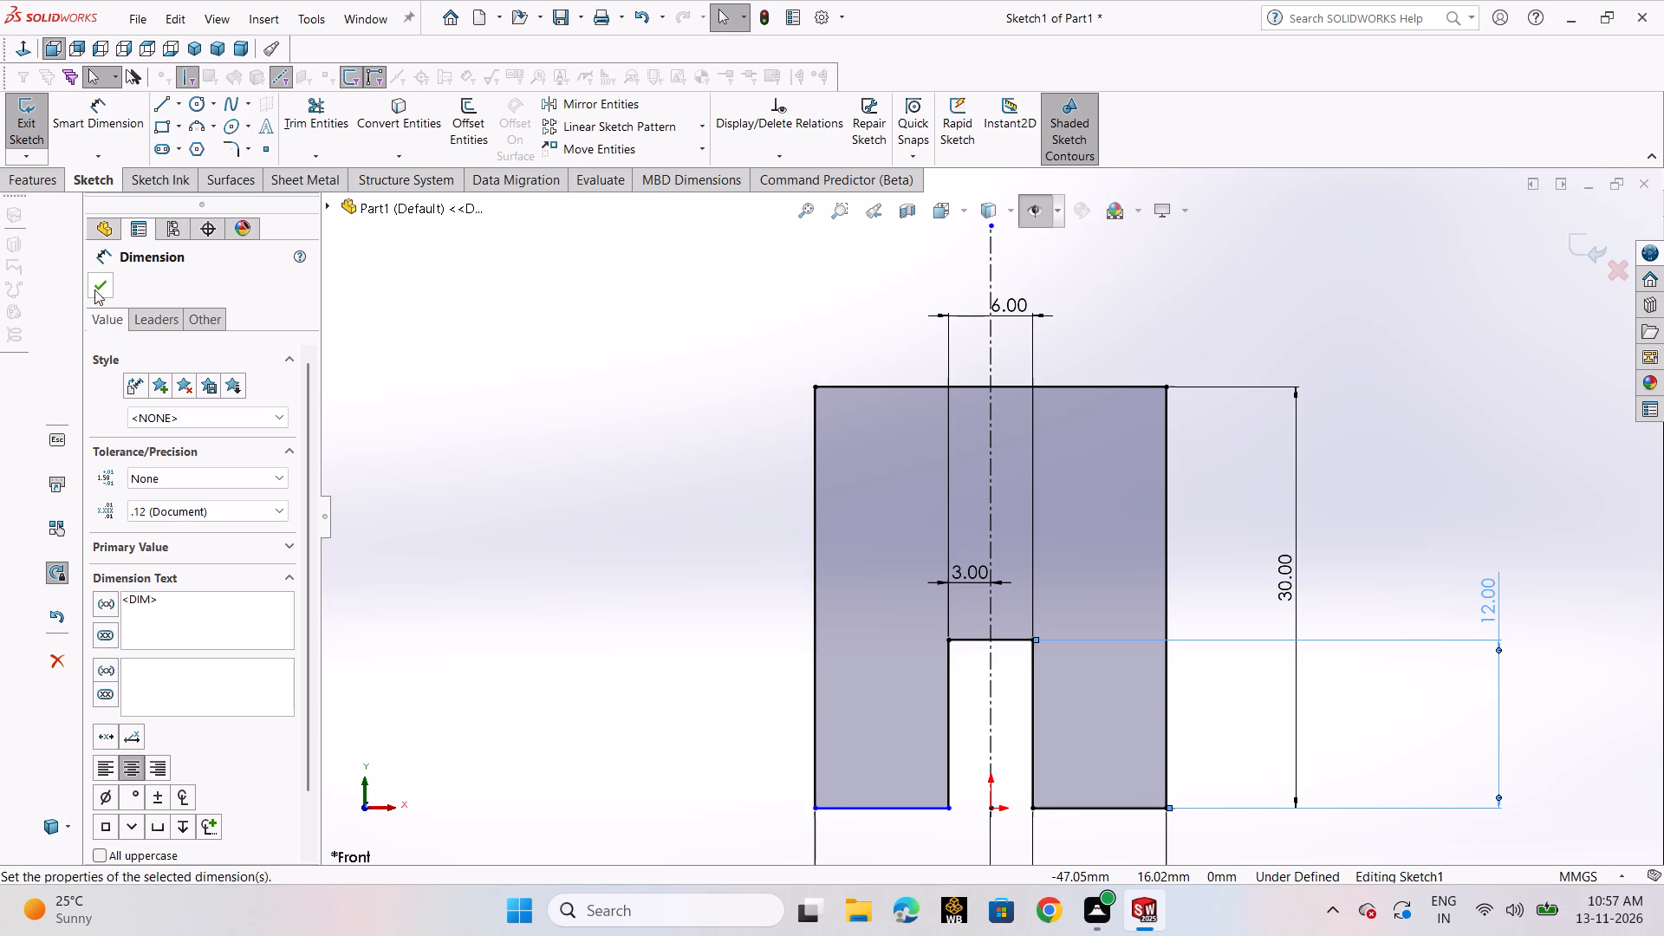
left_click(94, 289)
left_click(1570, 237)
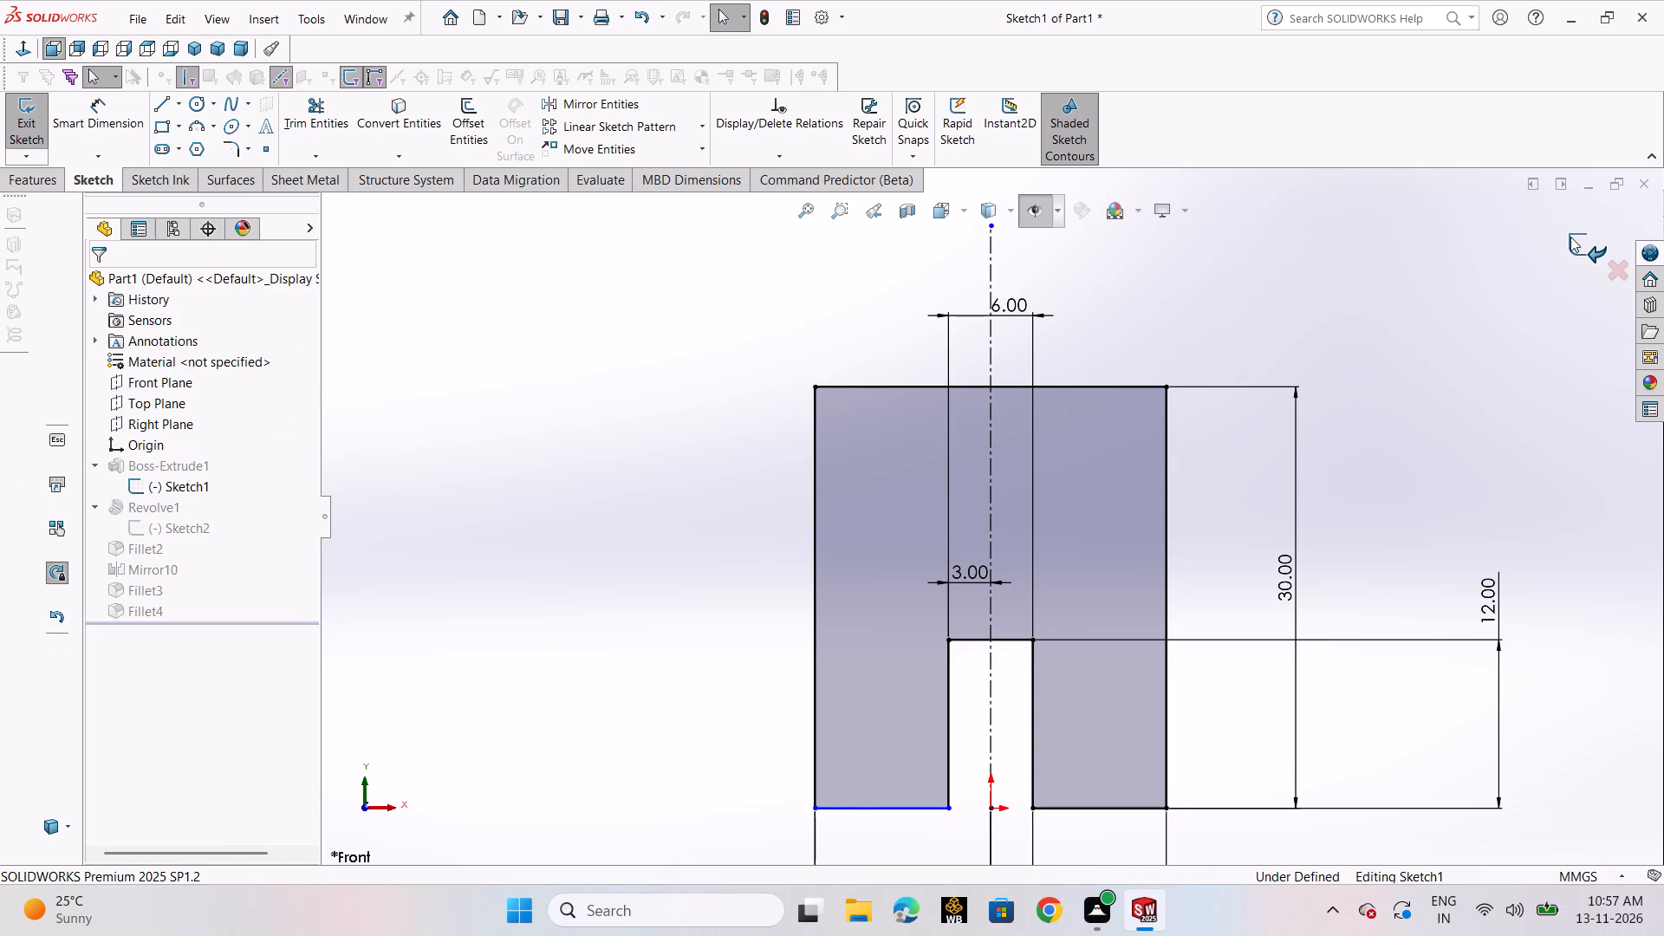
Create a section view from the Right Plane, rotated about 277° in X and 180° in Y, slicing lengthwise through both revolved bodies.
scroll(1472, 497, "up", 2)
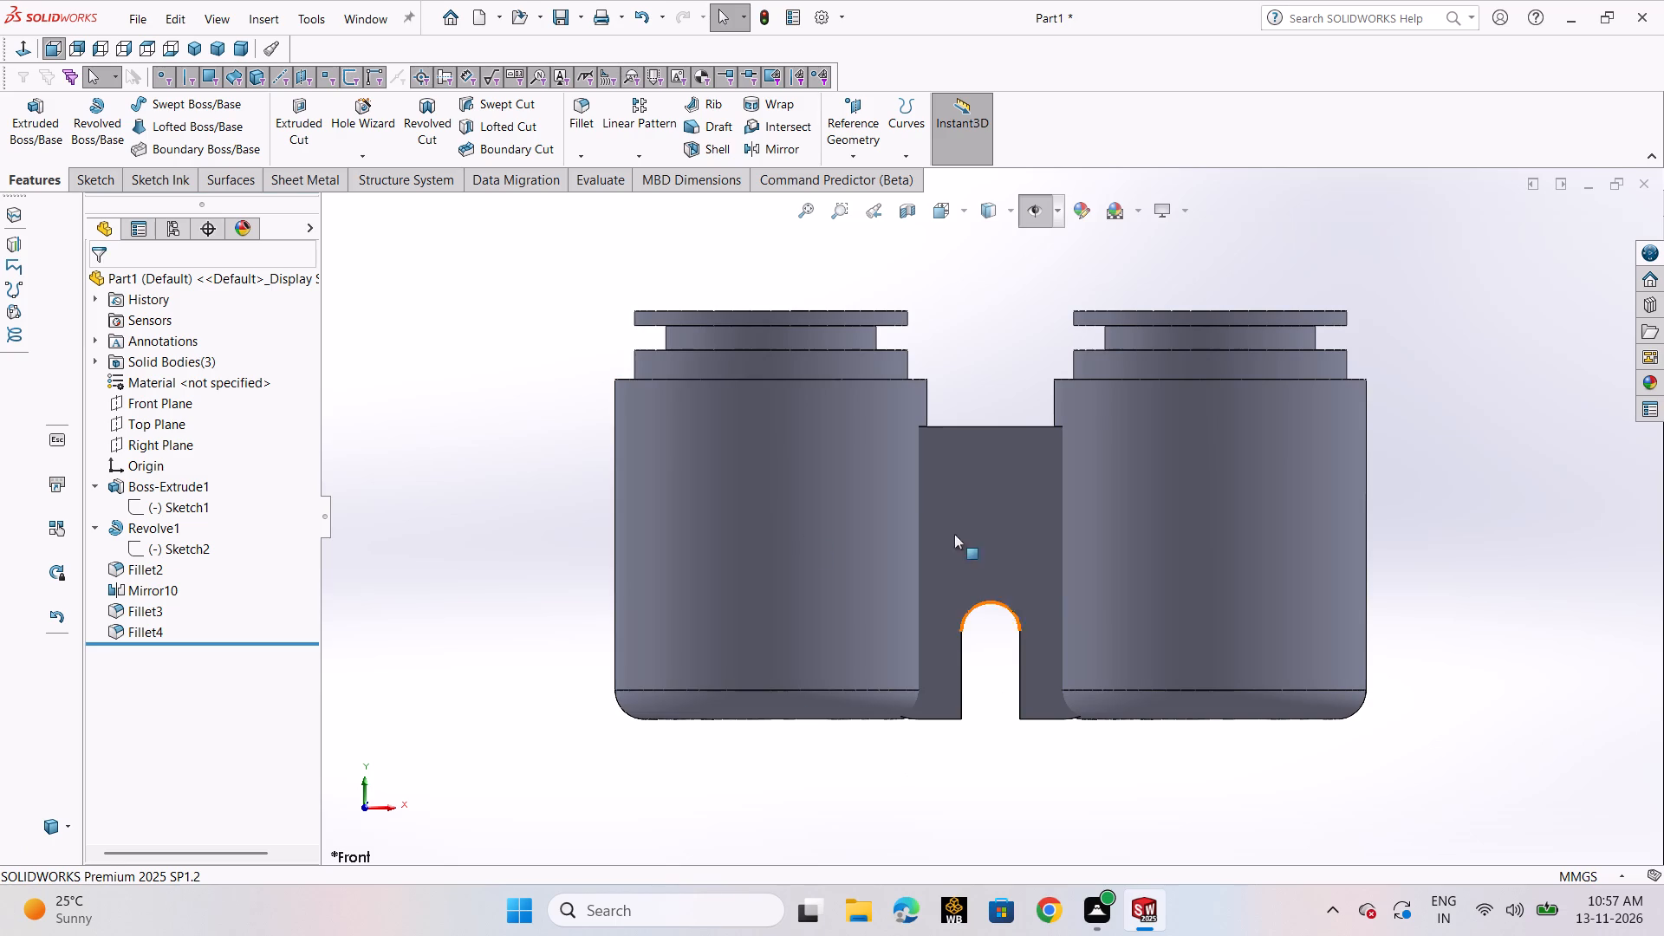
left_click(902, 208)
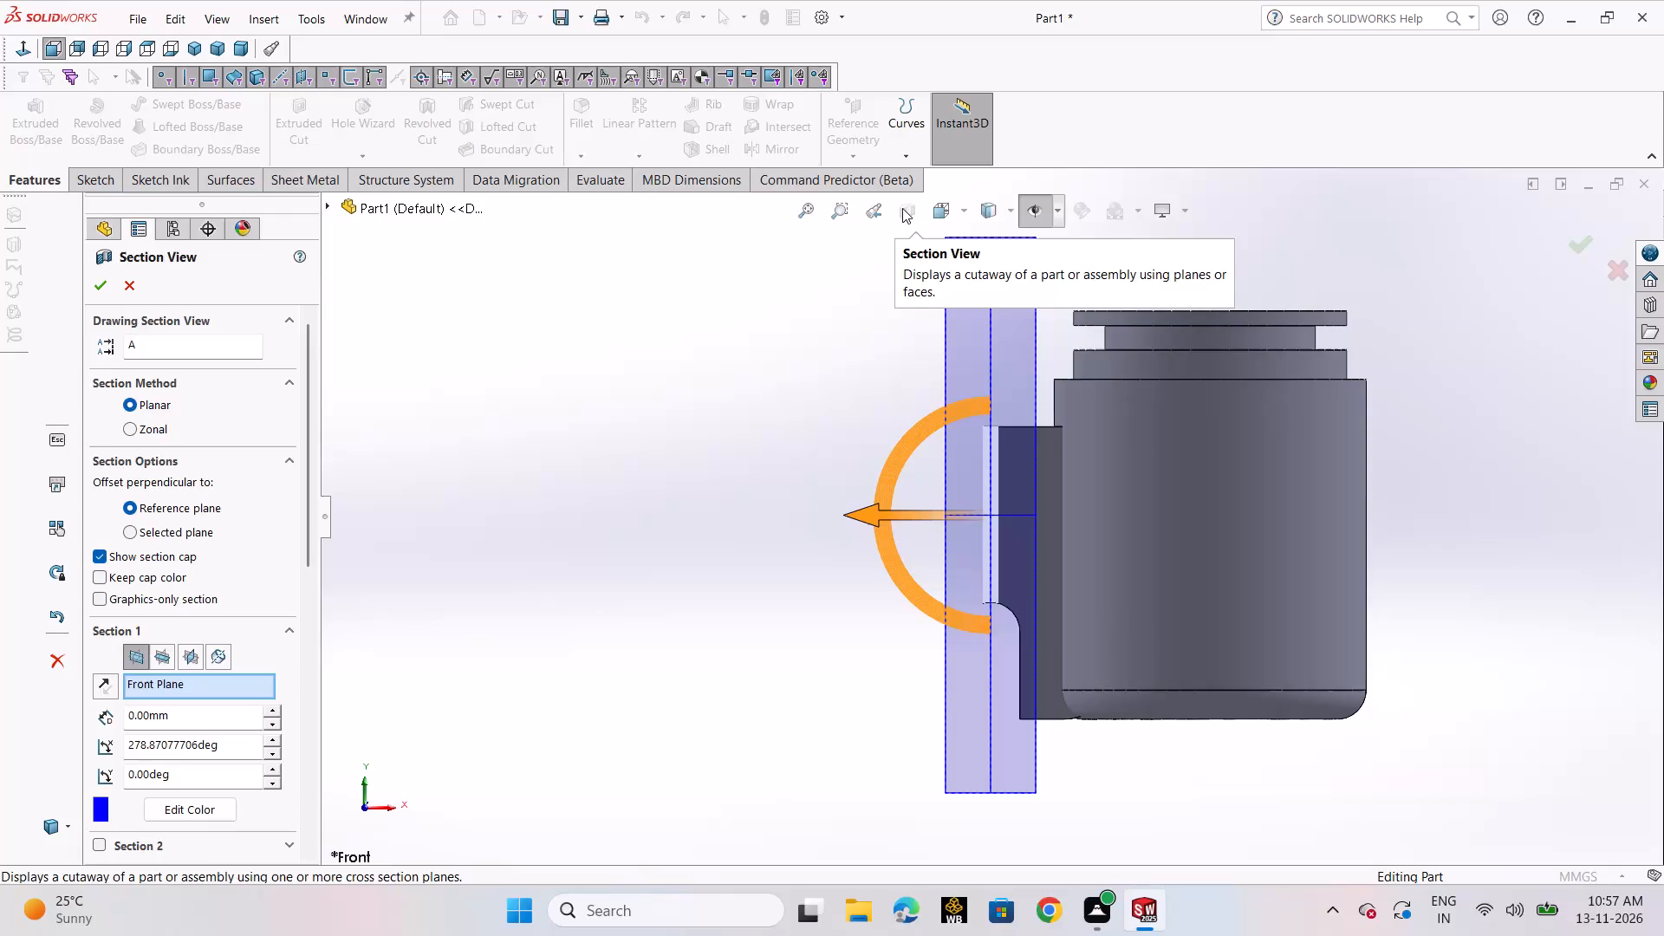
middle_click_drag(788, 586, 818, 604)
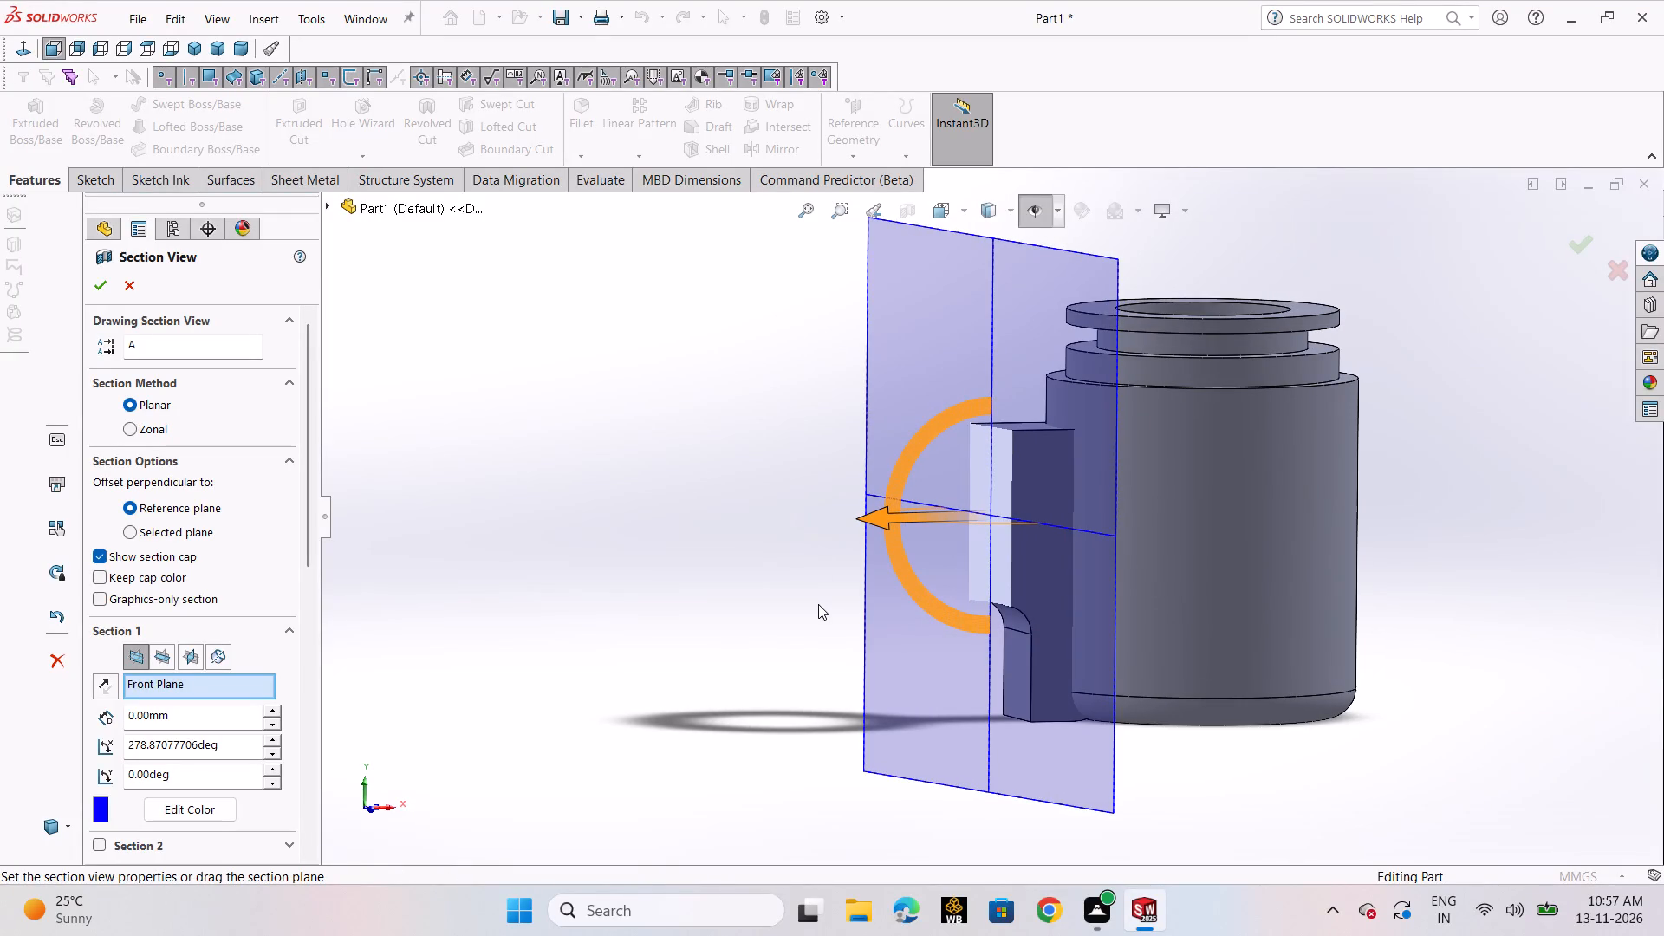
left_click(173, 654)
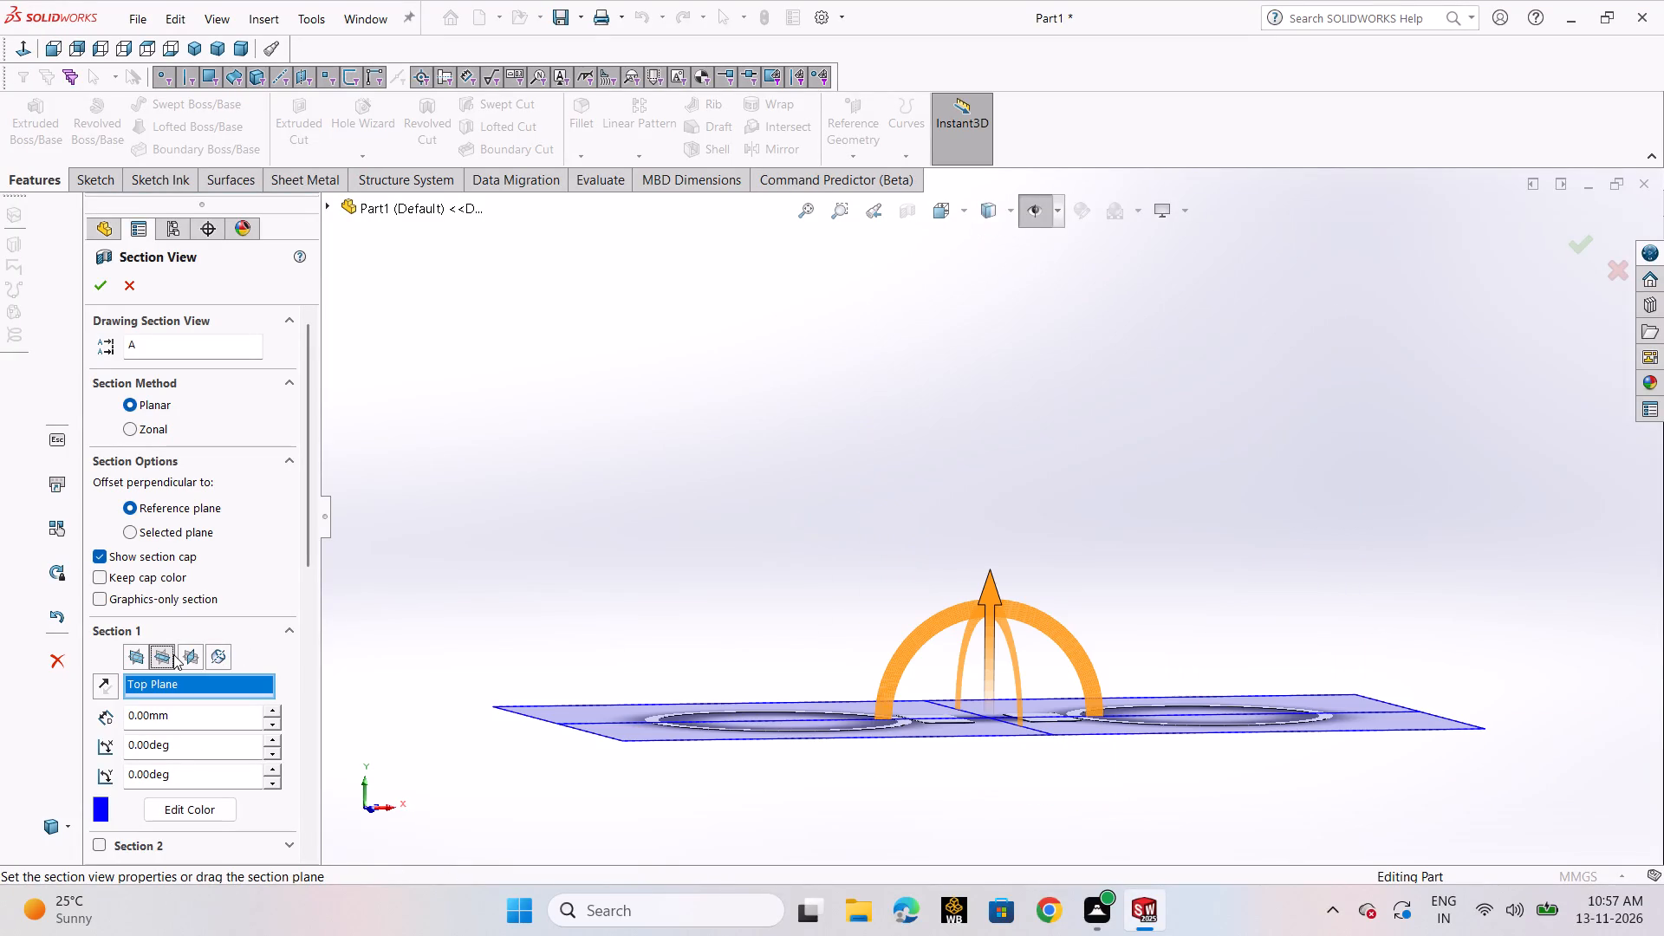
left_click(186, 655)
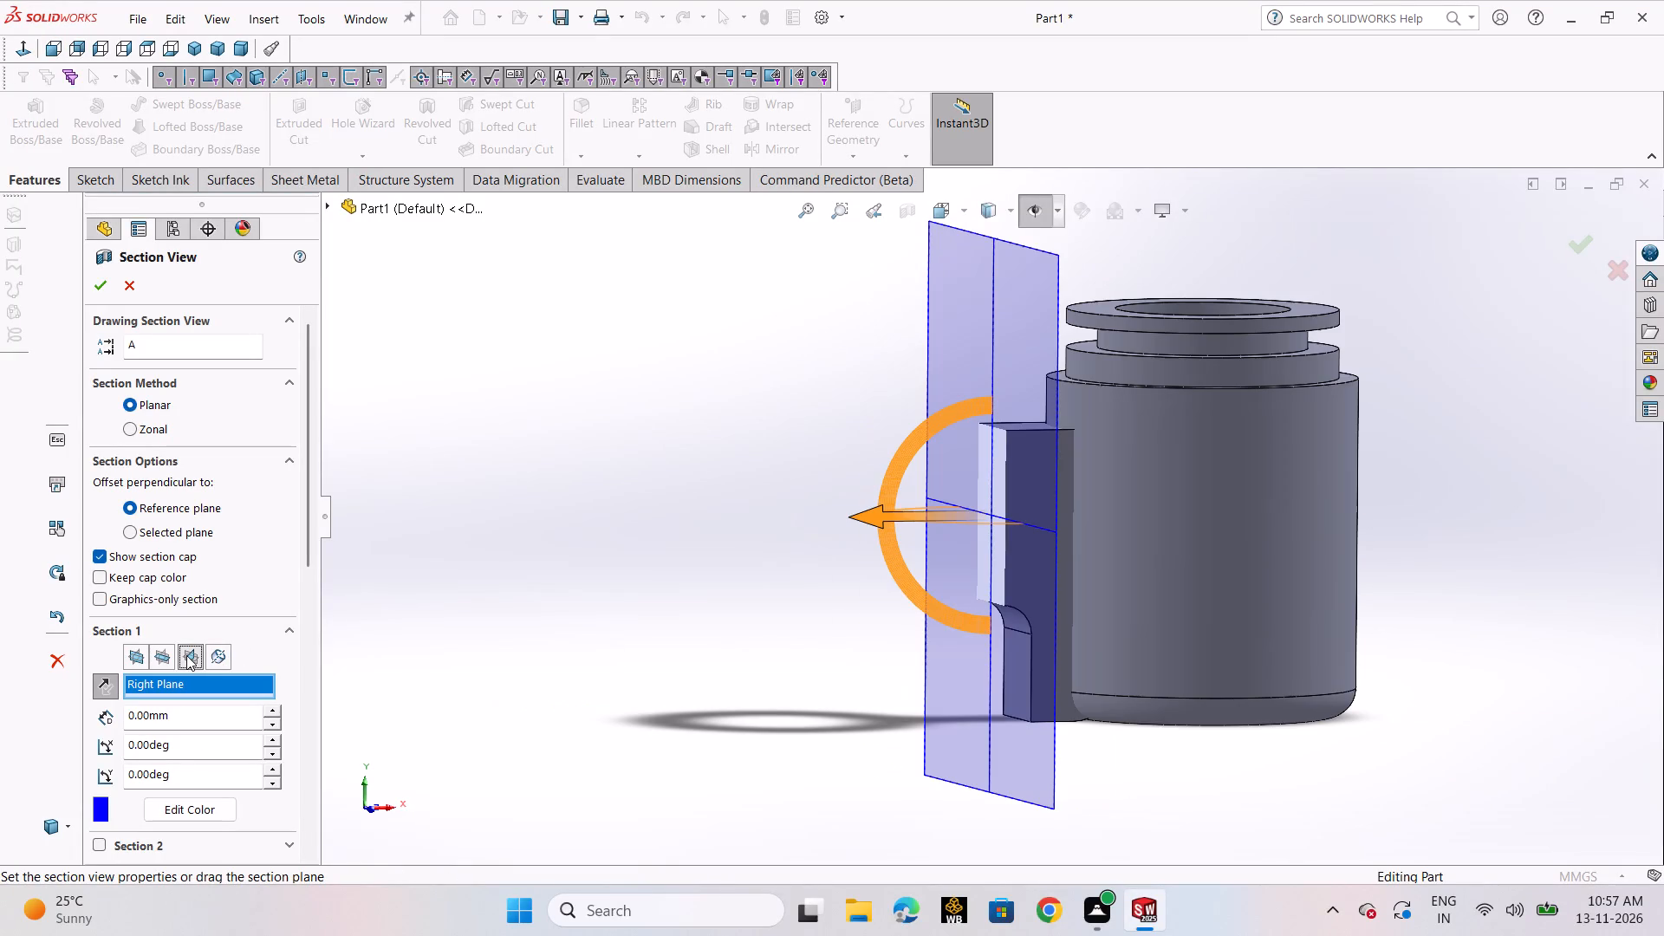
middle_click_drag(734, 659, 769, 656)
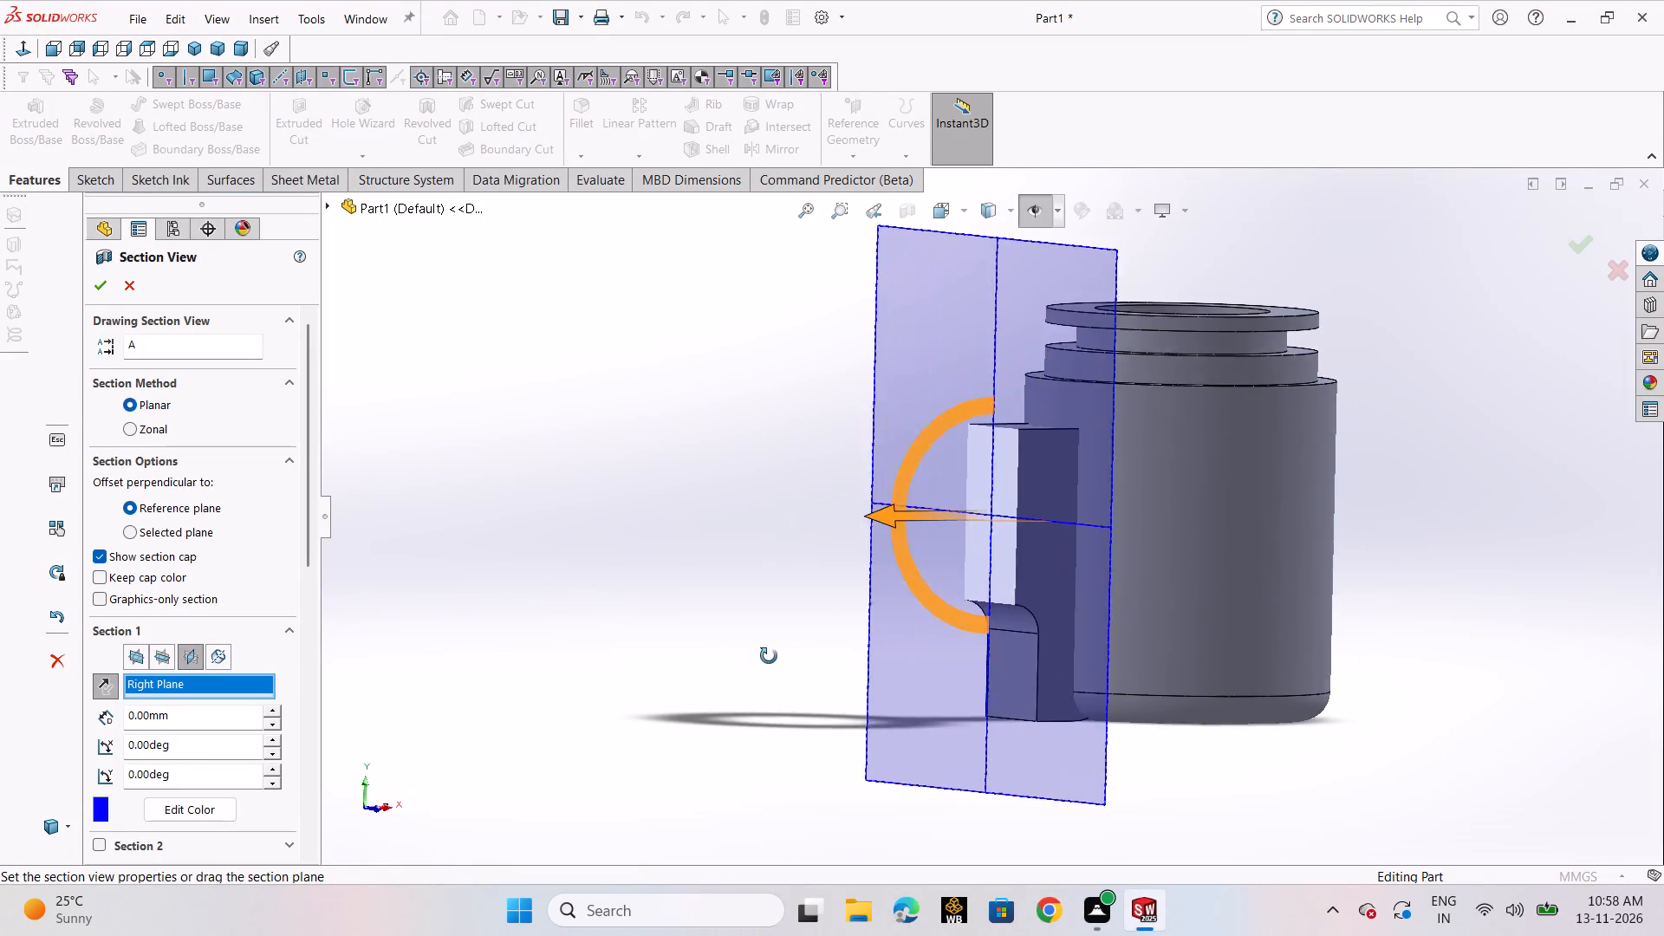
middle_click_drag(769, 656, 814, 665)
left_click_drag(1013, 525, 1092, 525)
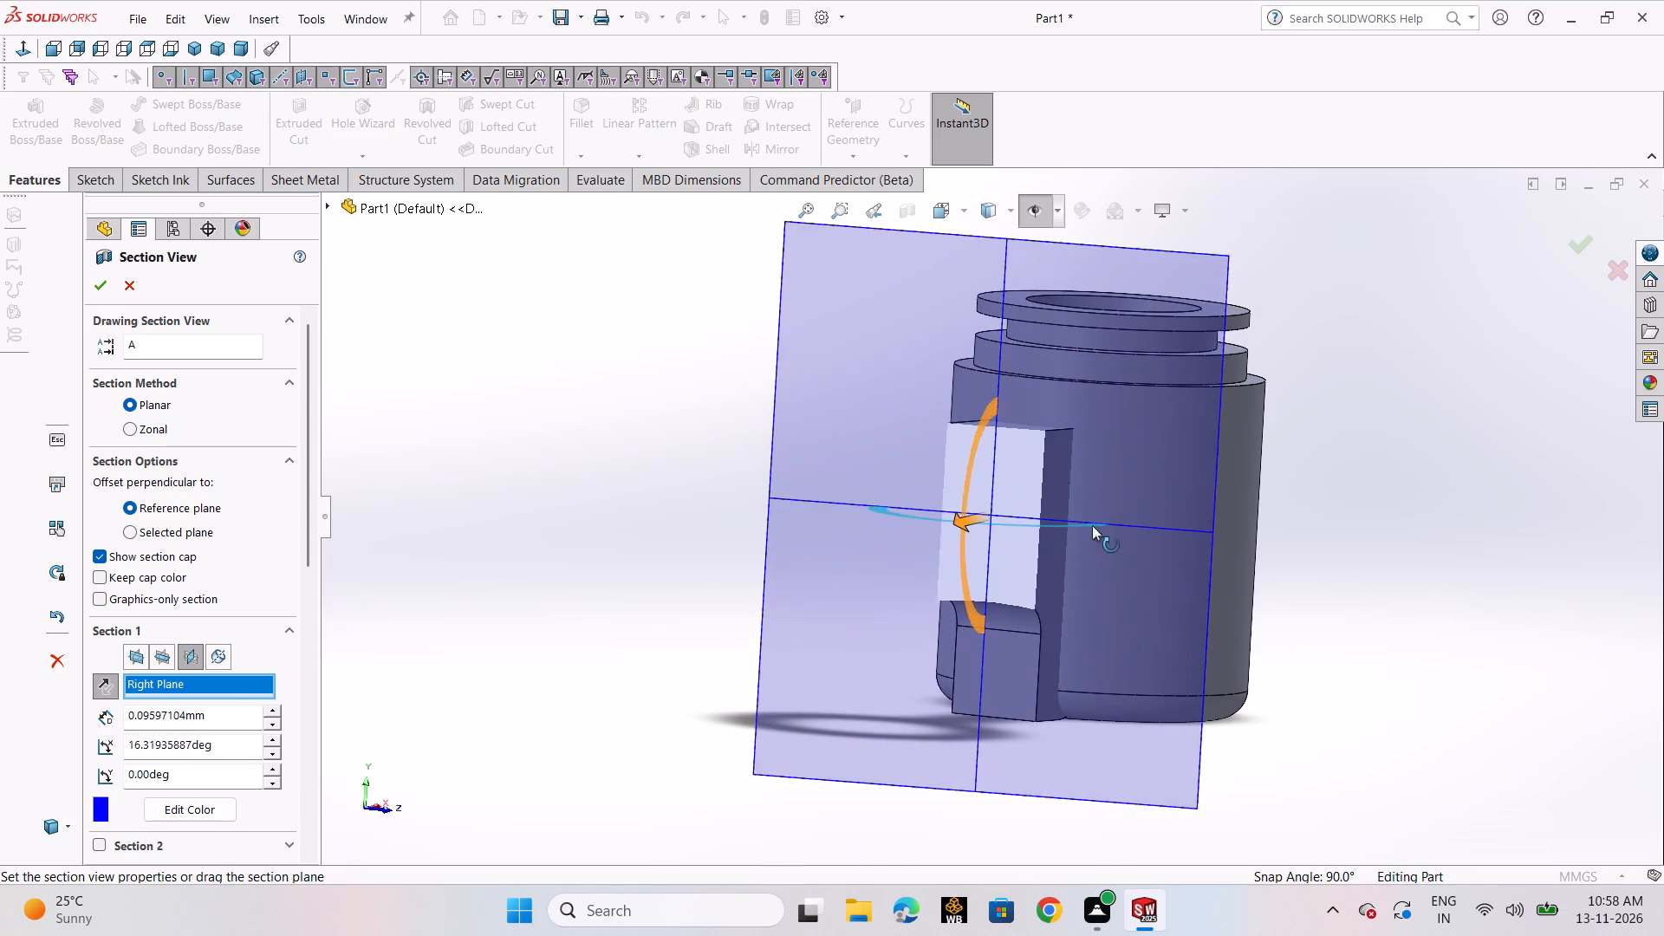
left_click_drag(1092, 525, 1337, 495)
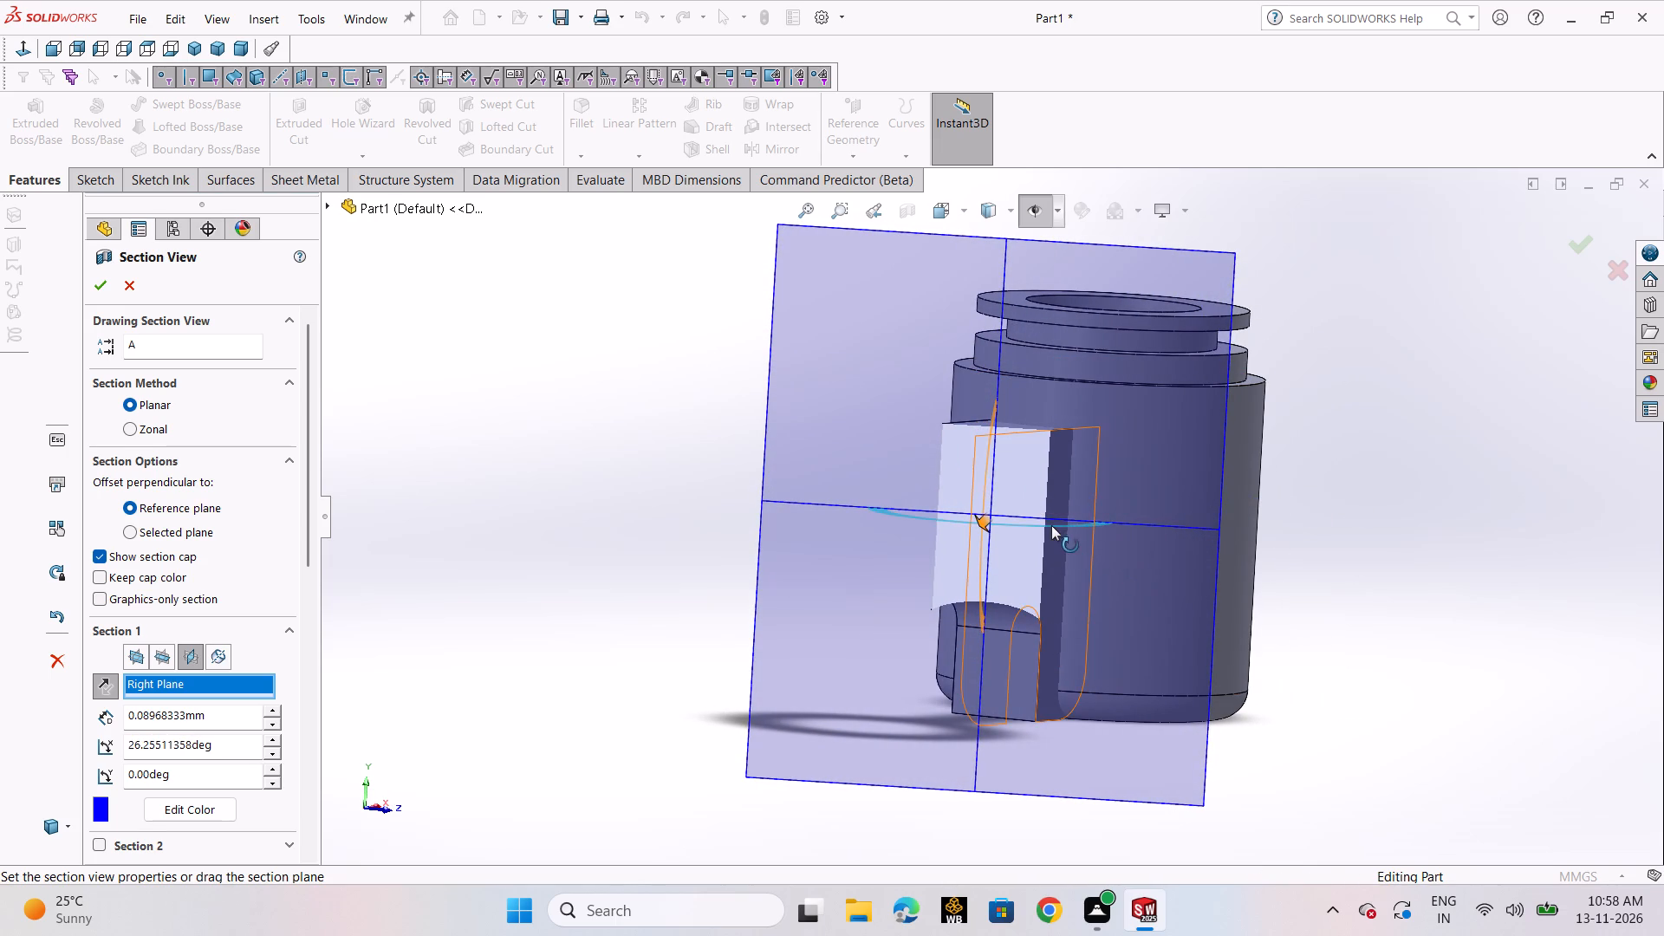
left_click_drag(1051, 525, 1313, 516)
middle_click_drag(1340, 524, 1230, 739)
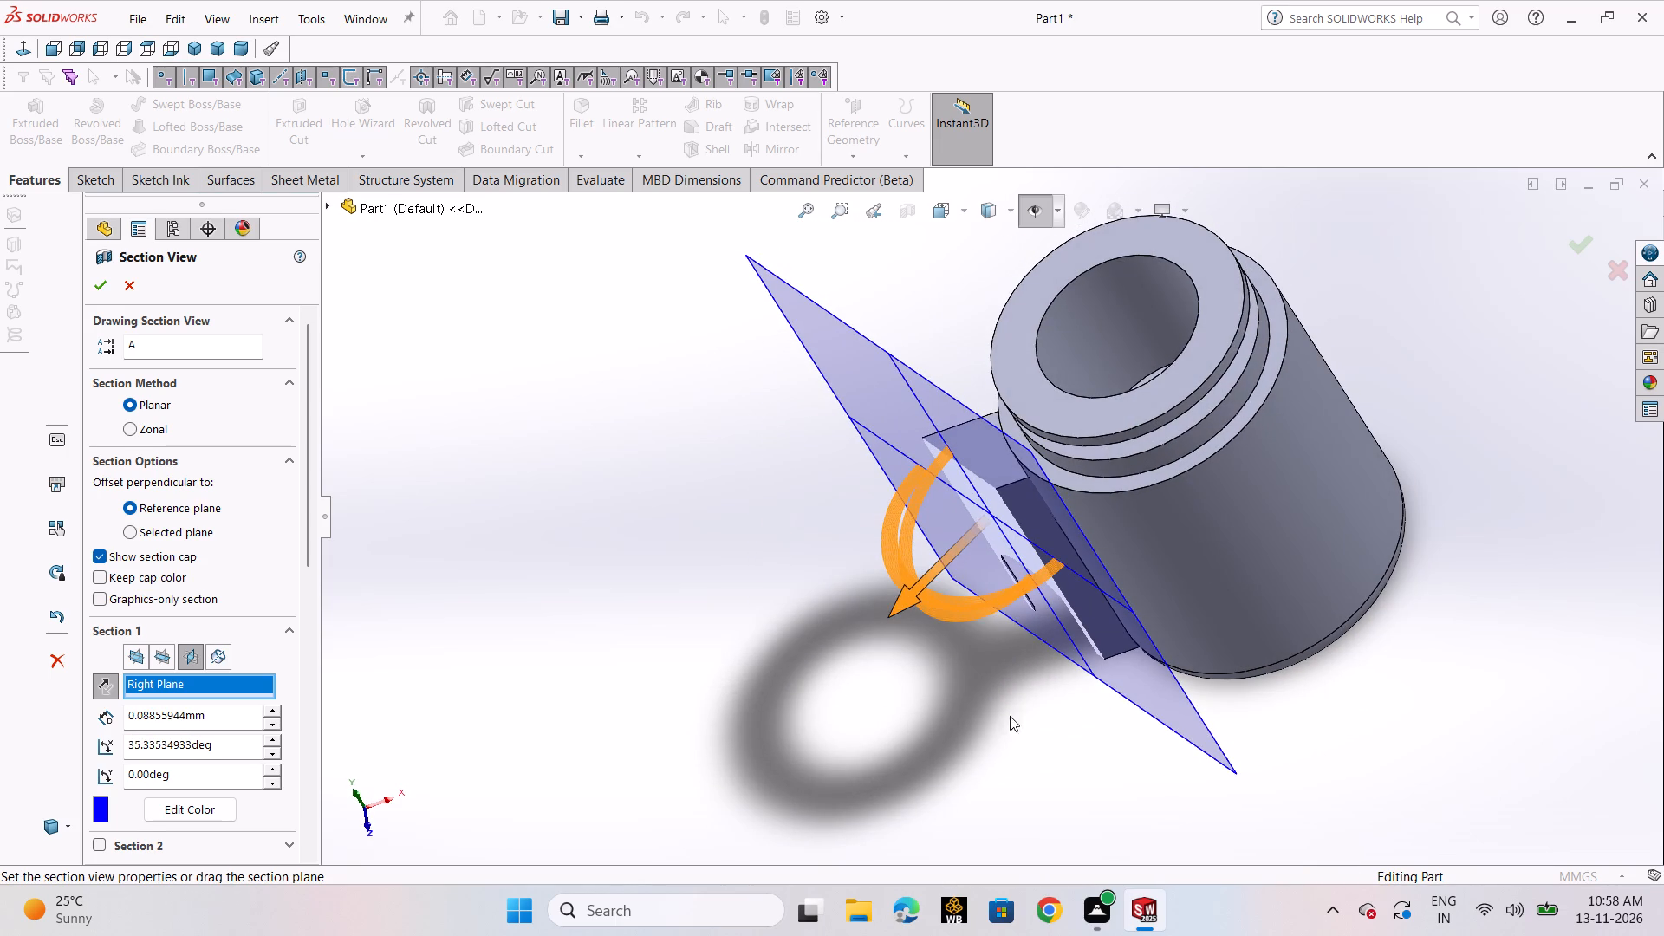
left_click_drag(888, 555, 969, 606)
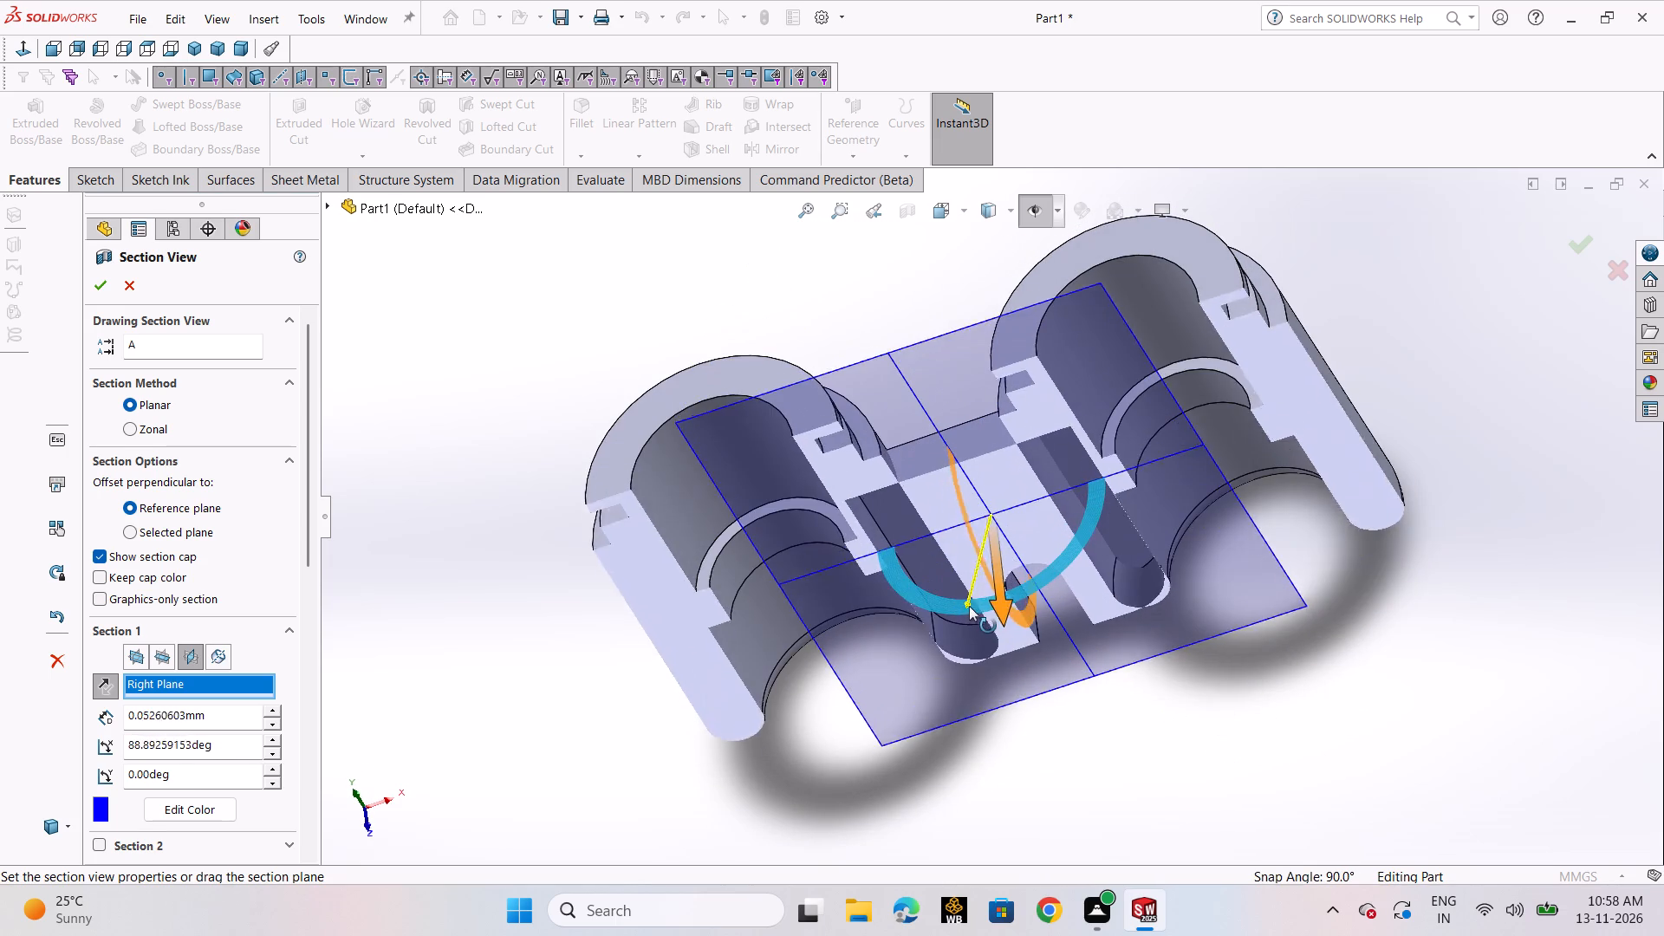
left_click_drag(969, 606, 981, 608)
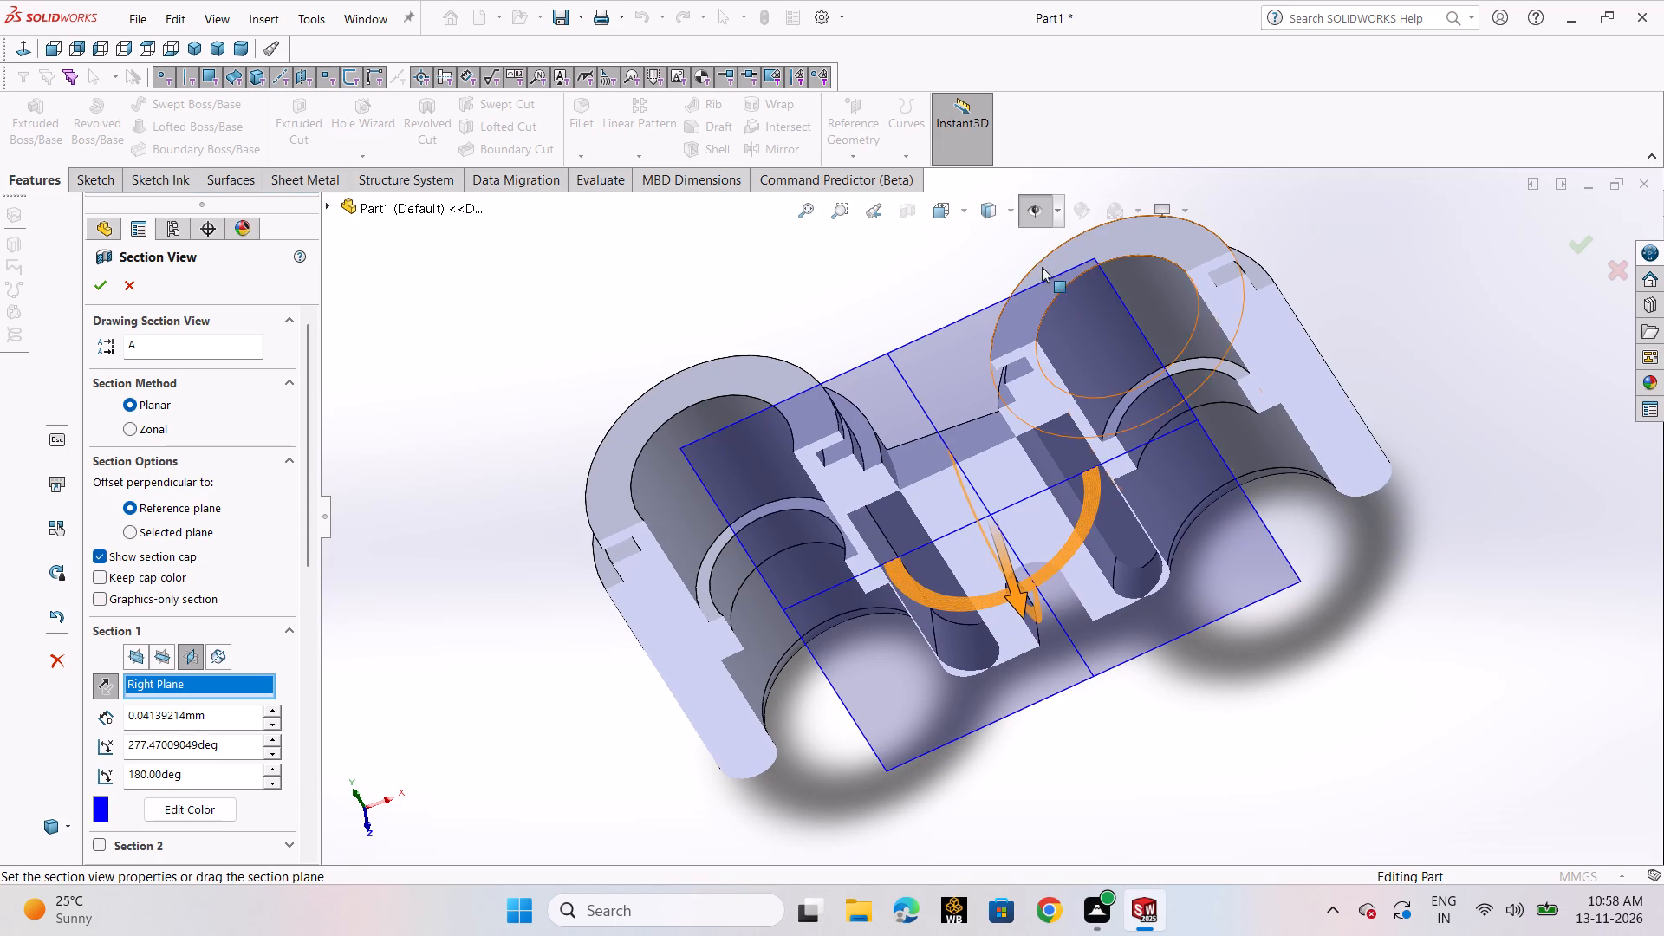
left_click(1573, 248)
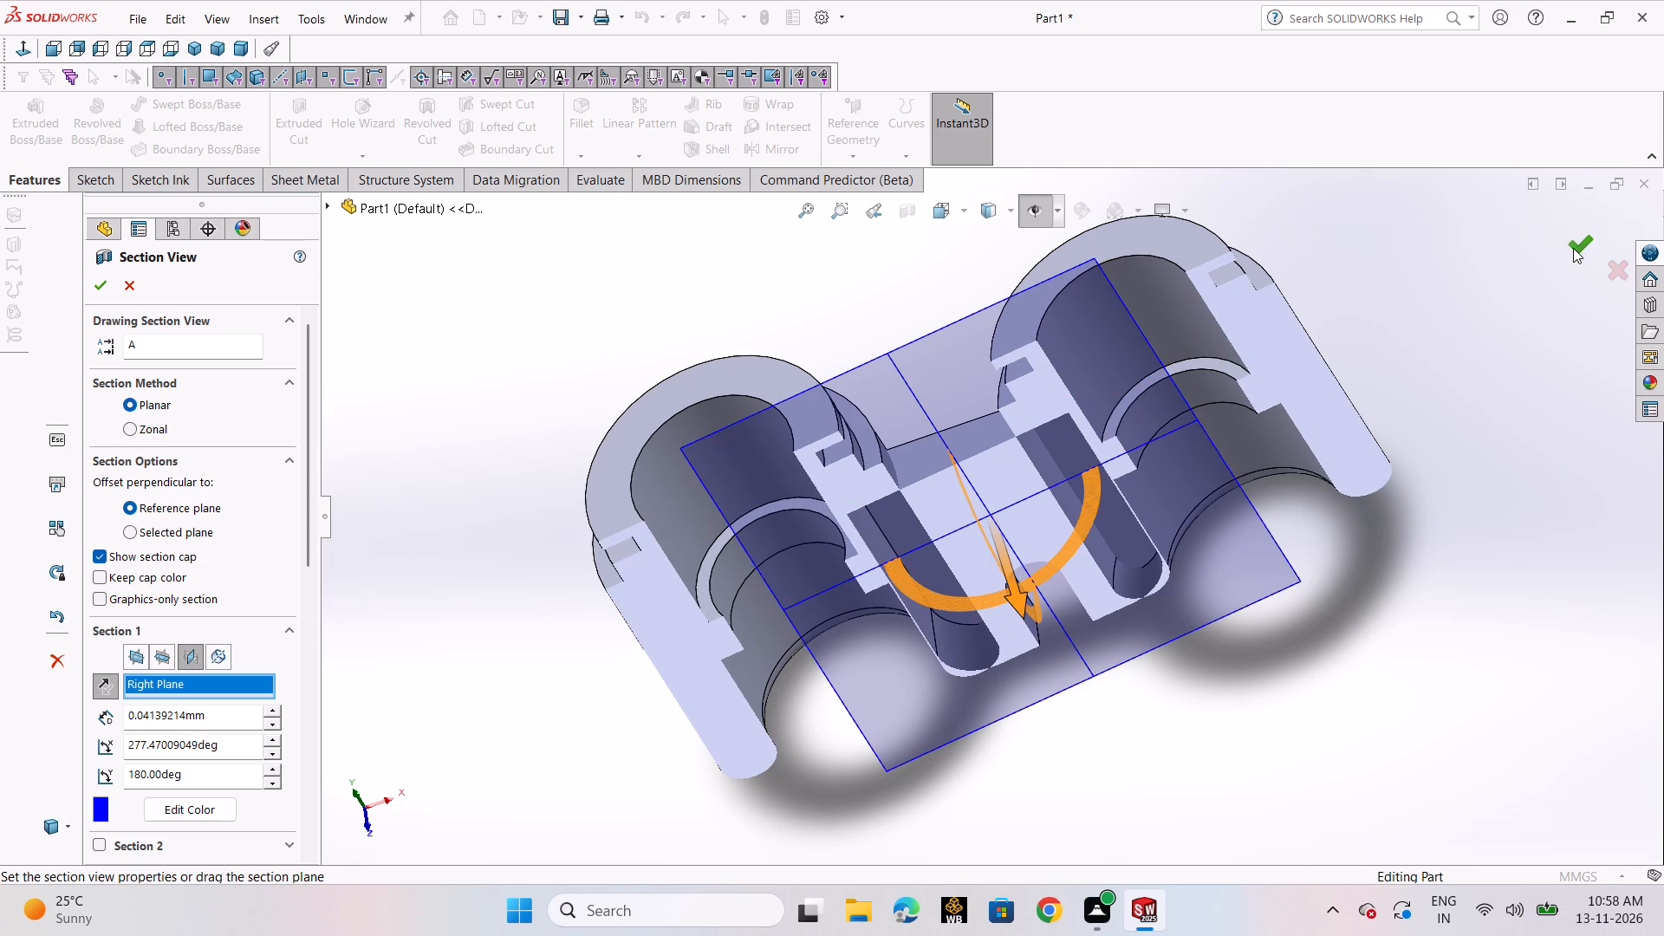
Examine the sectioned interiors of both revolved bodies and the joining block, and turn the section view off.
scroll(1125, 798, "up", 3)
middle_click_drag(1094, 724, 1089, 549)
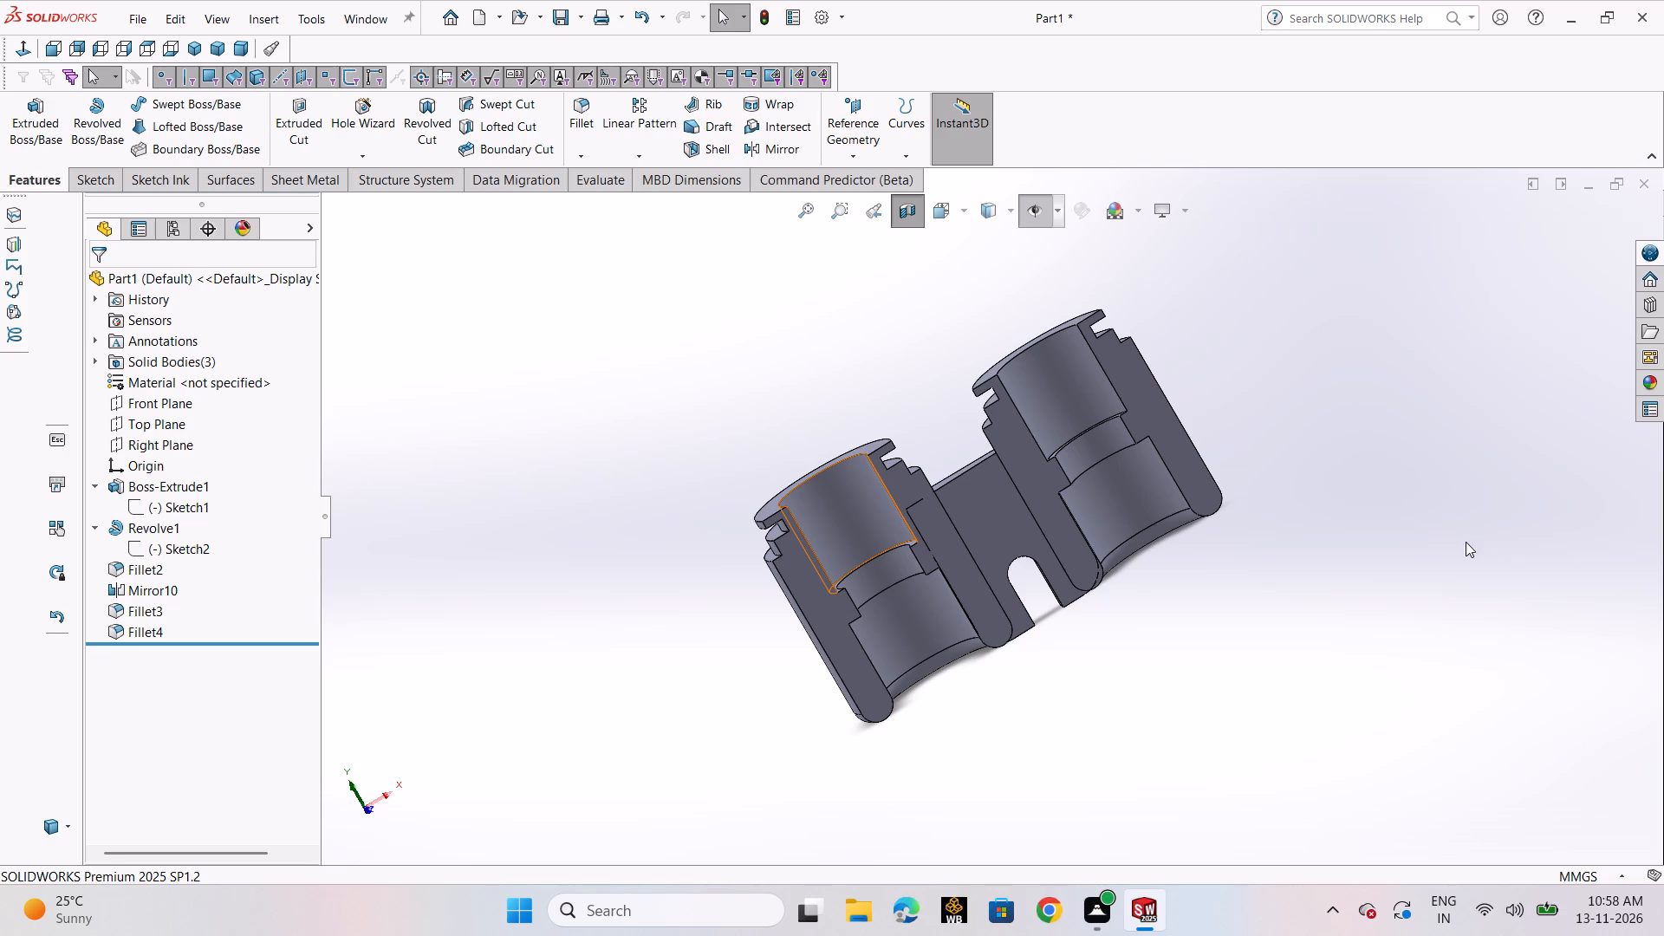
middle_click_drag(1193, 640, 1164, 557)
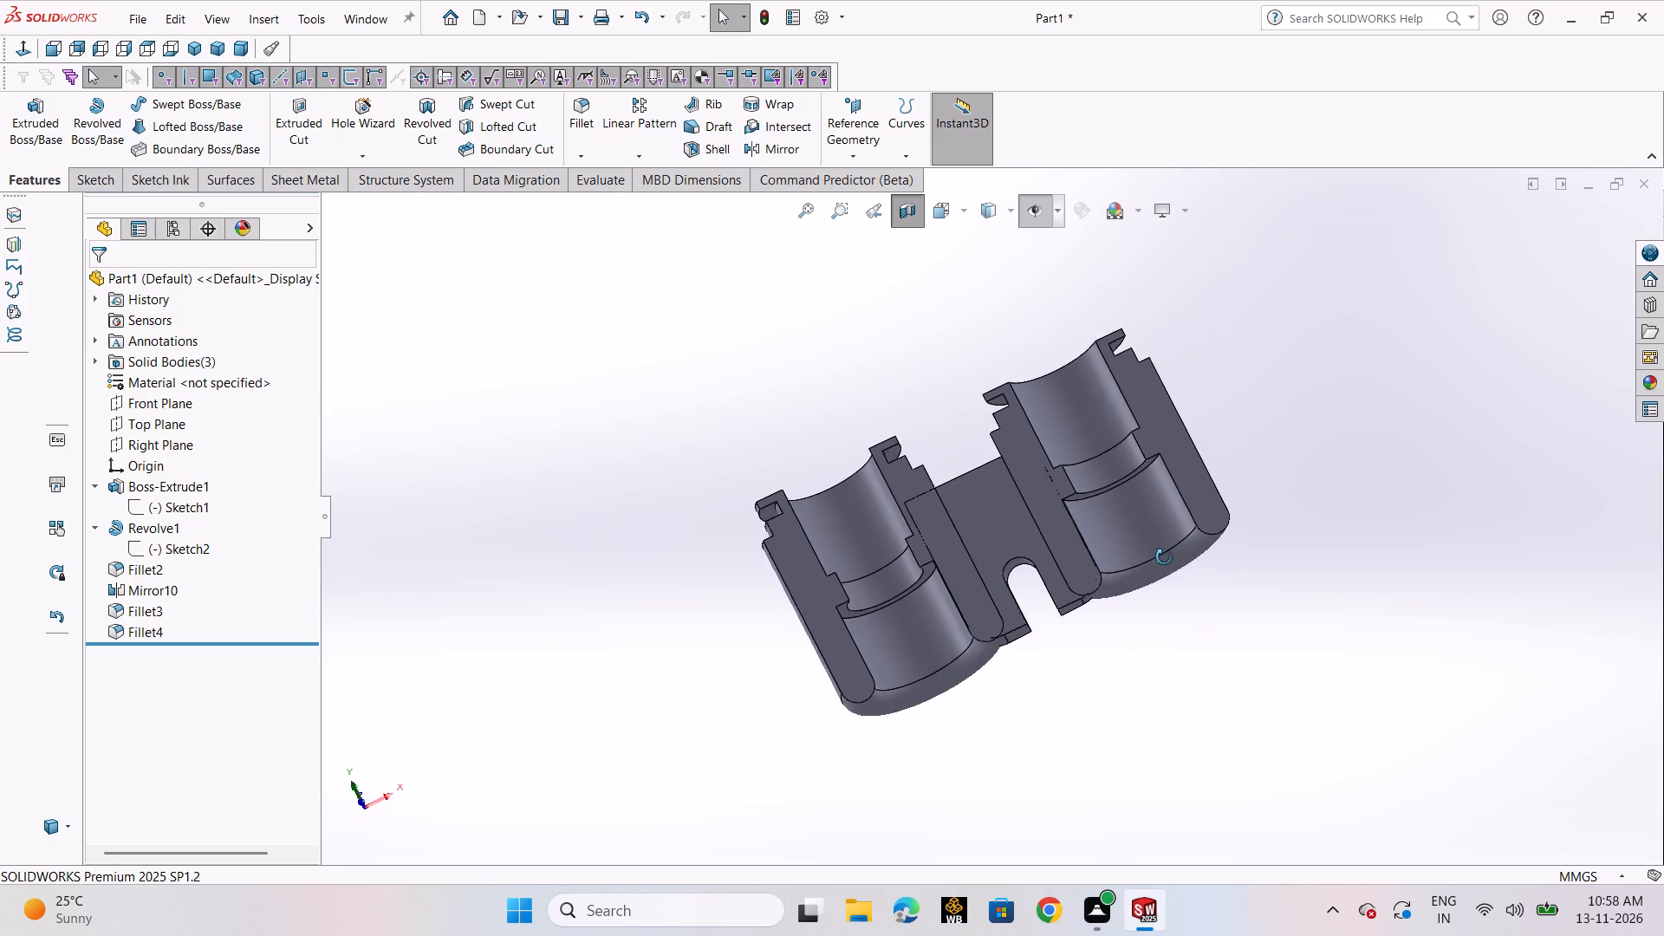
middle_click_drag(1164, 557, 1192, 595)
scroll(1192, 595, "up", 1)
scroll(1117, 586, "down", 1)
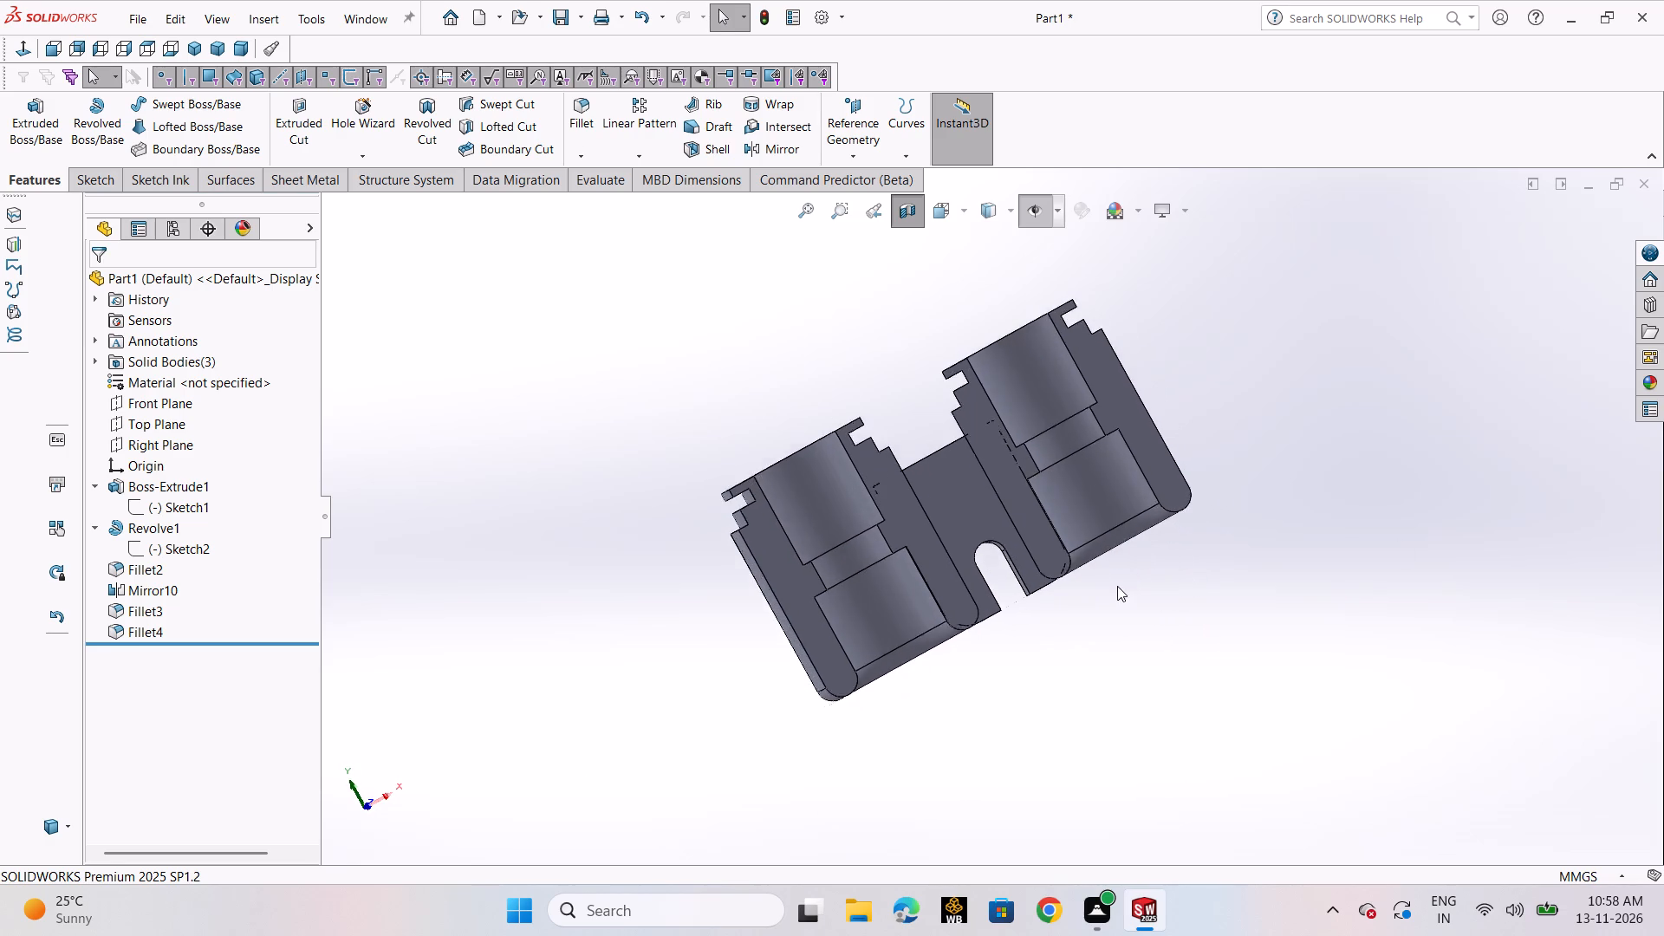
middle_click_drag(1116, 586, 1184, 692)
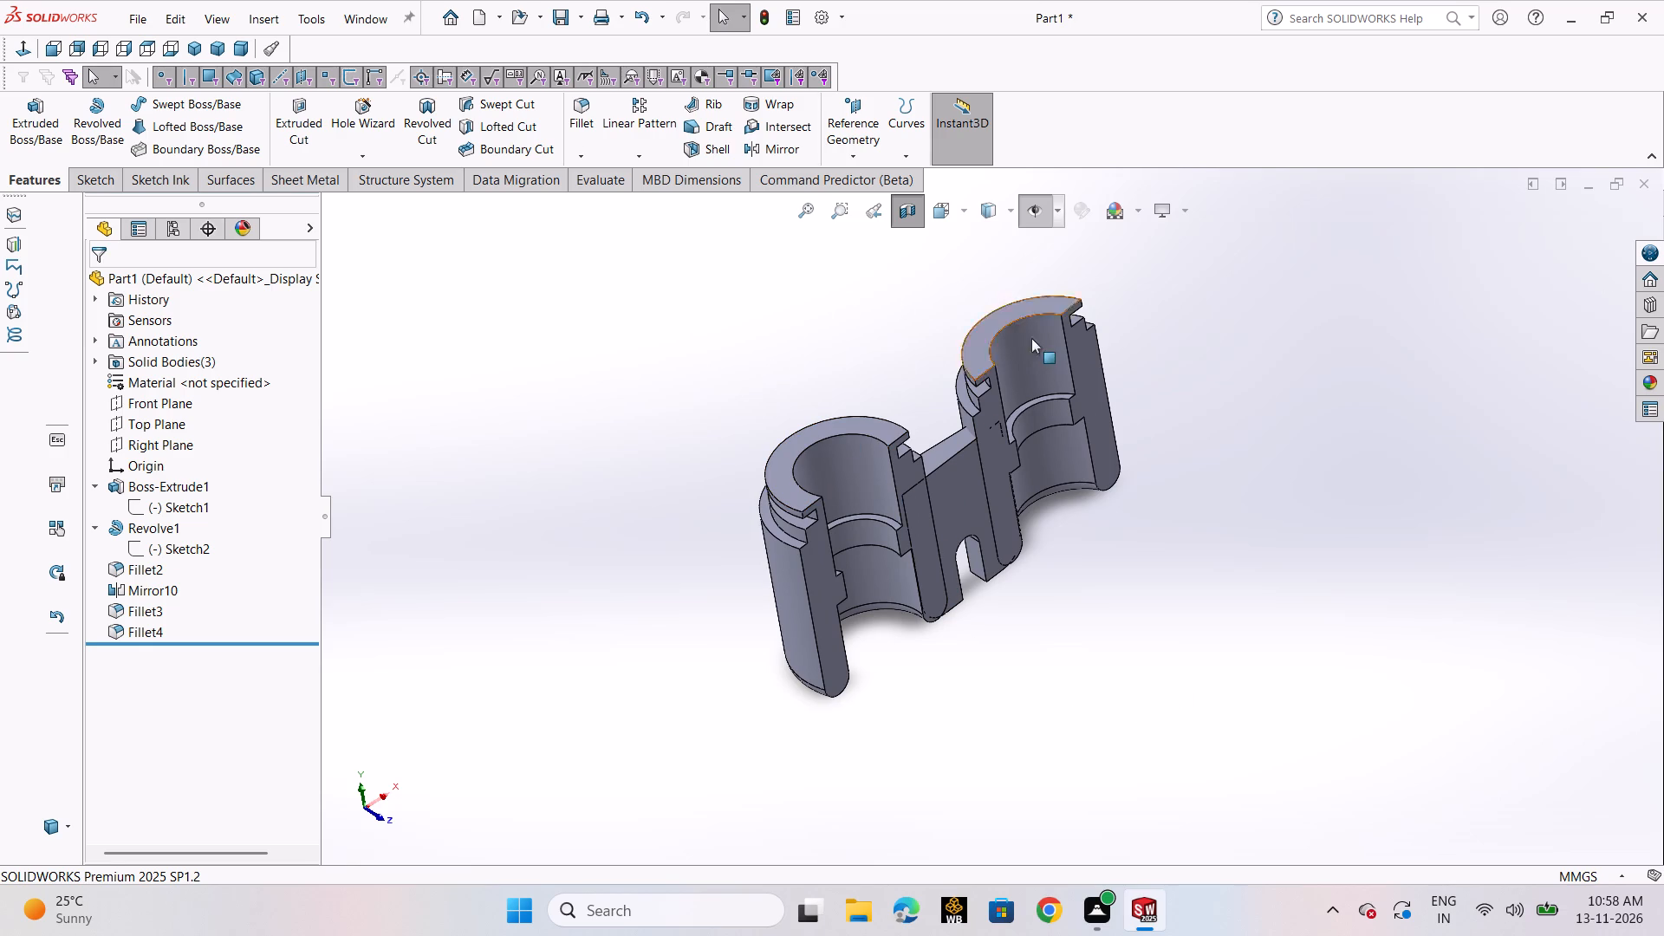
left_click(907, 218)
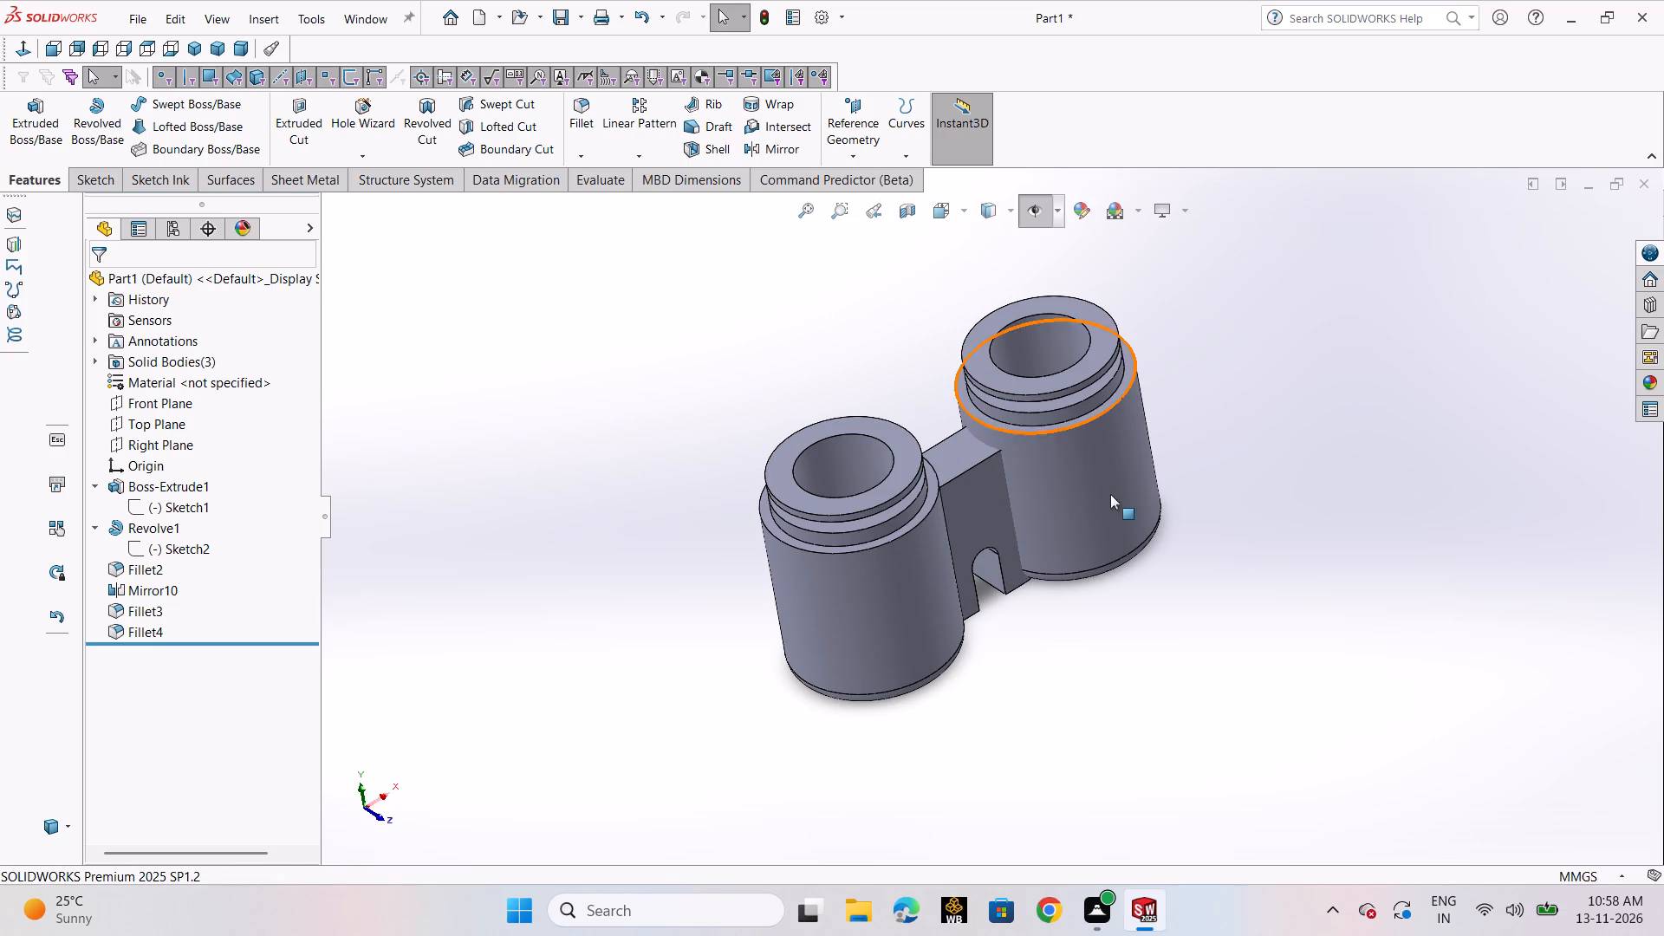
Examine the outside of the part and the dimensions in the joining block's profile sketch.
middle_click_drag(1264, 464, 1125, 460)
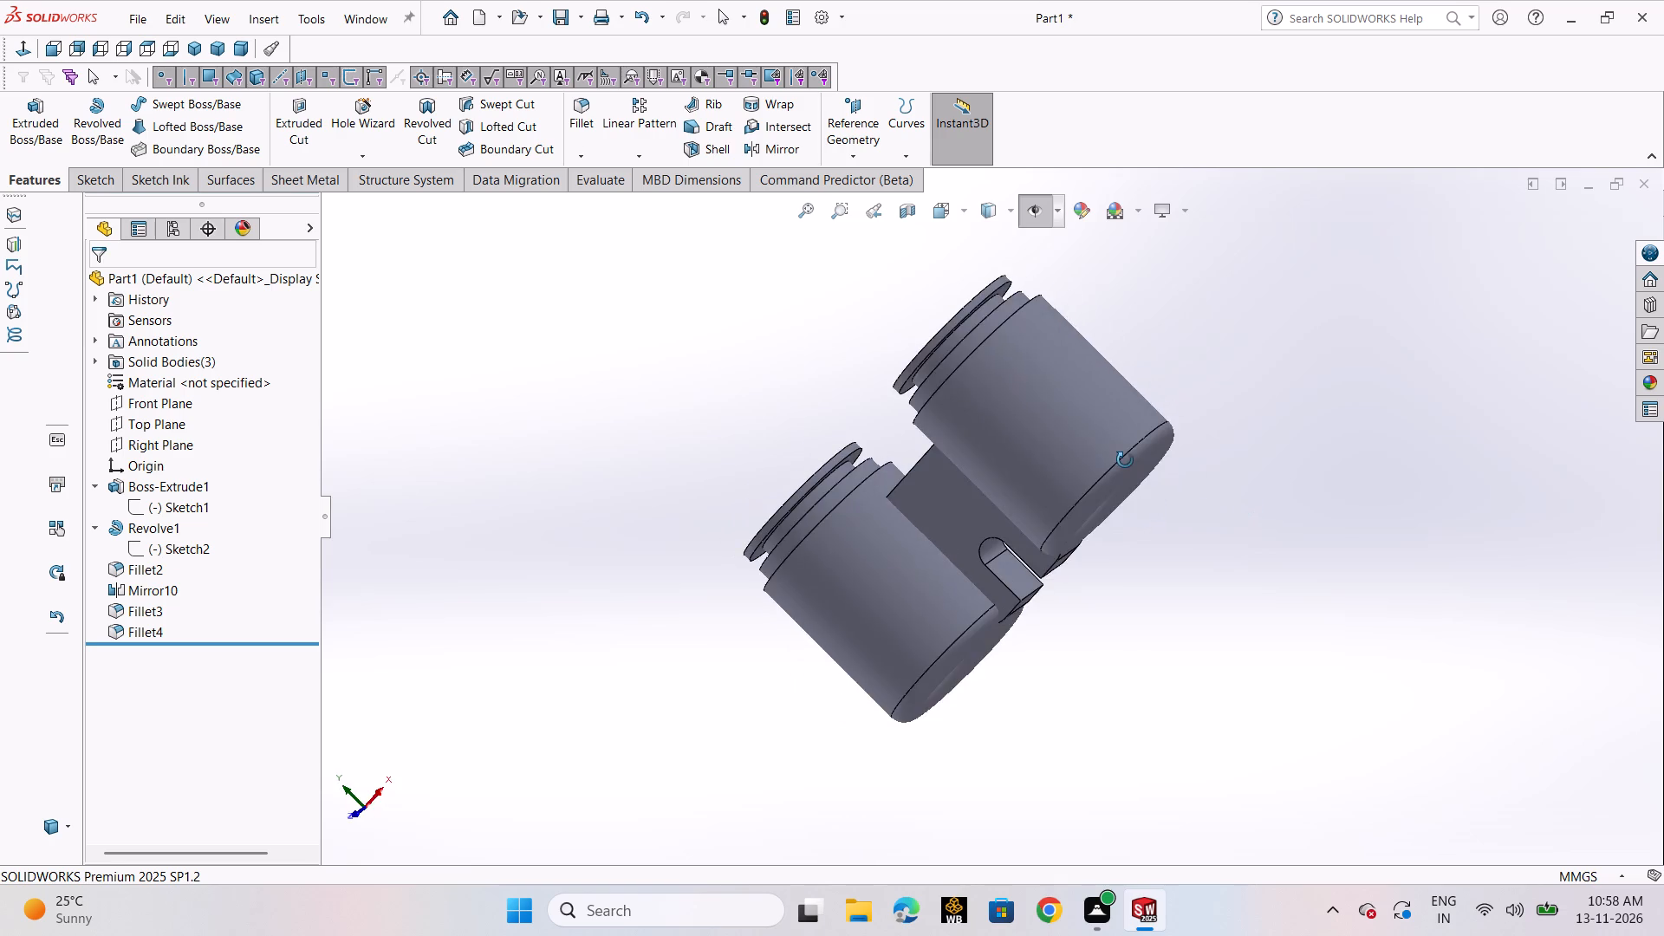
middle_click_drag(1125, 460, 1186, 530)
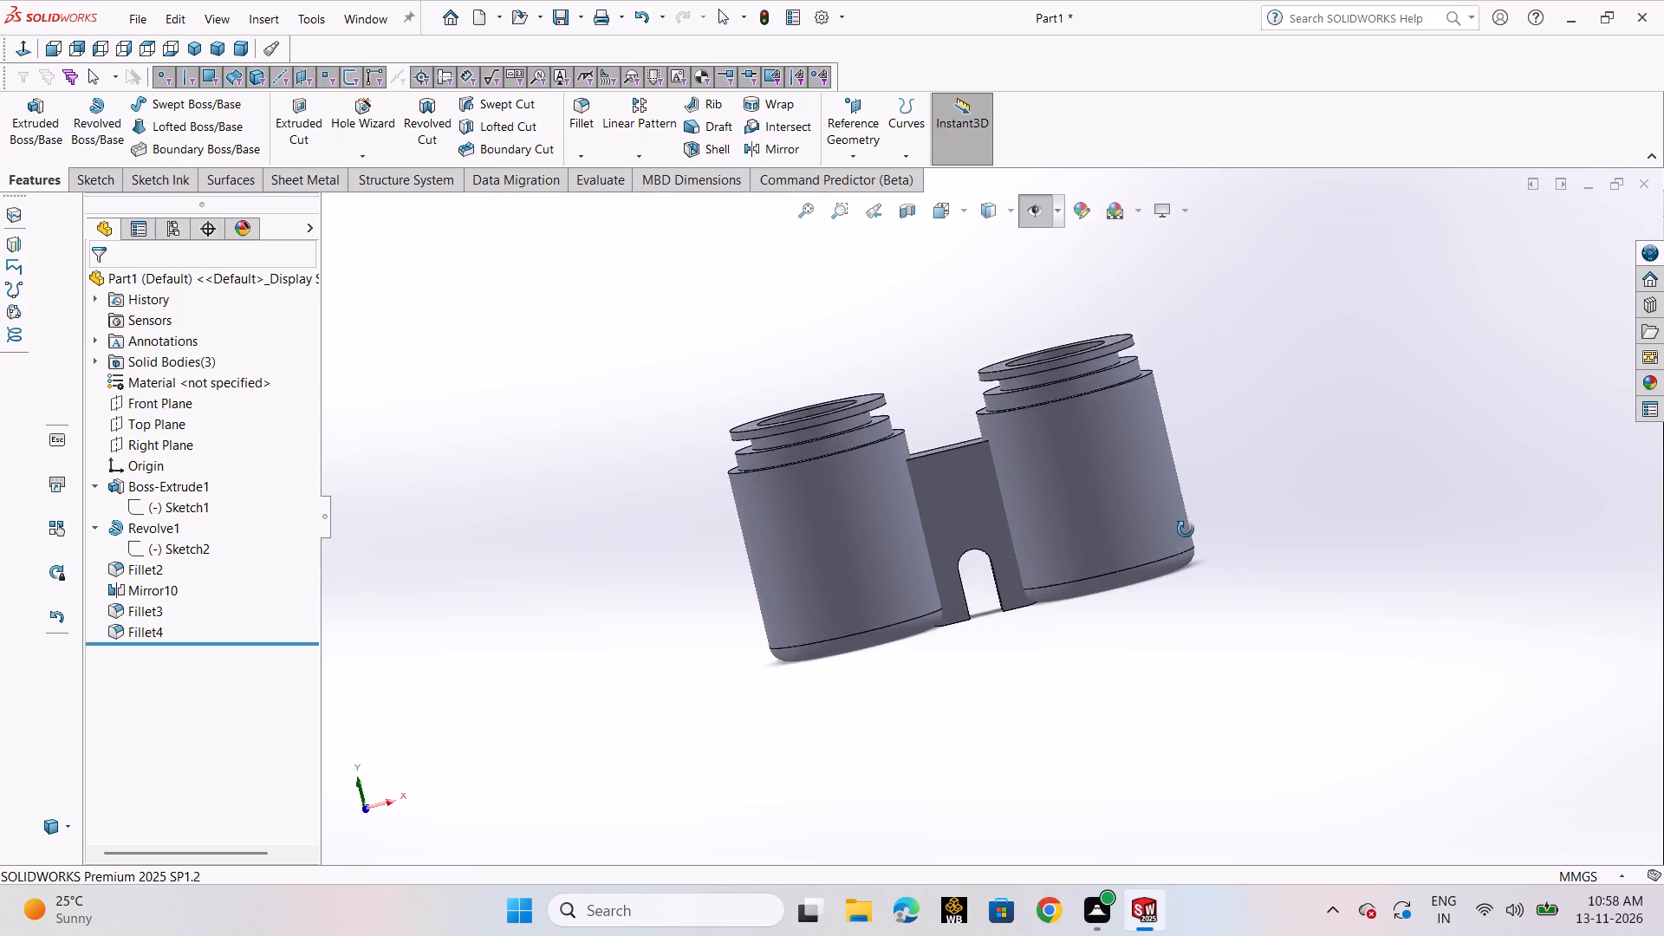
middle_click_drag(1186, 530, 1201, 561)
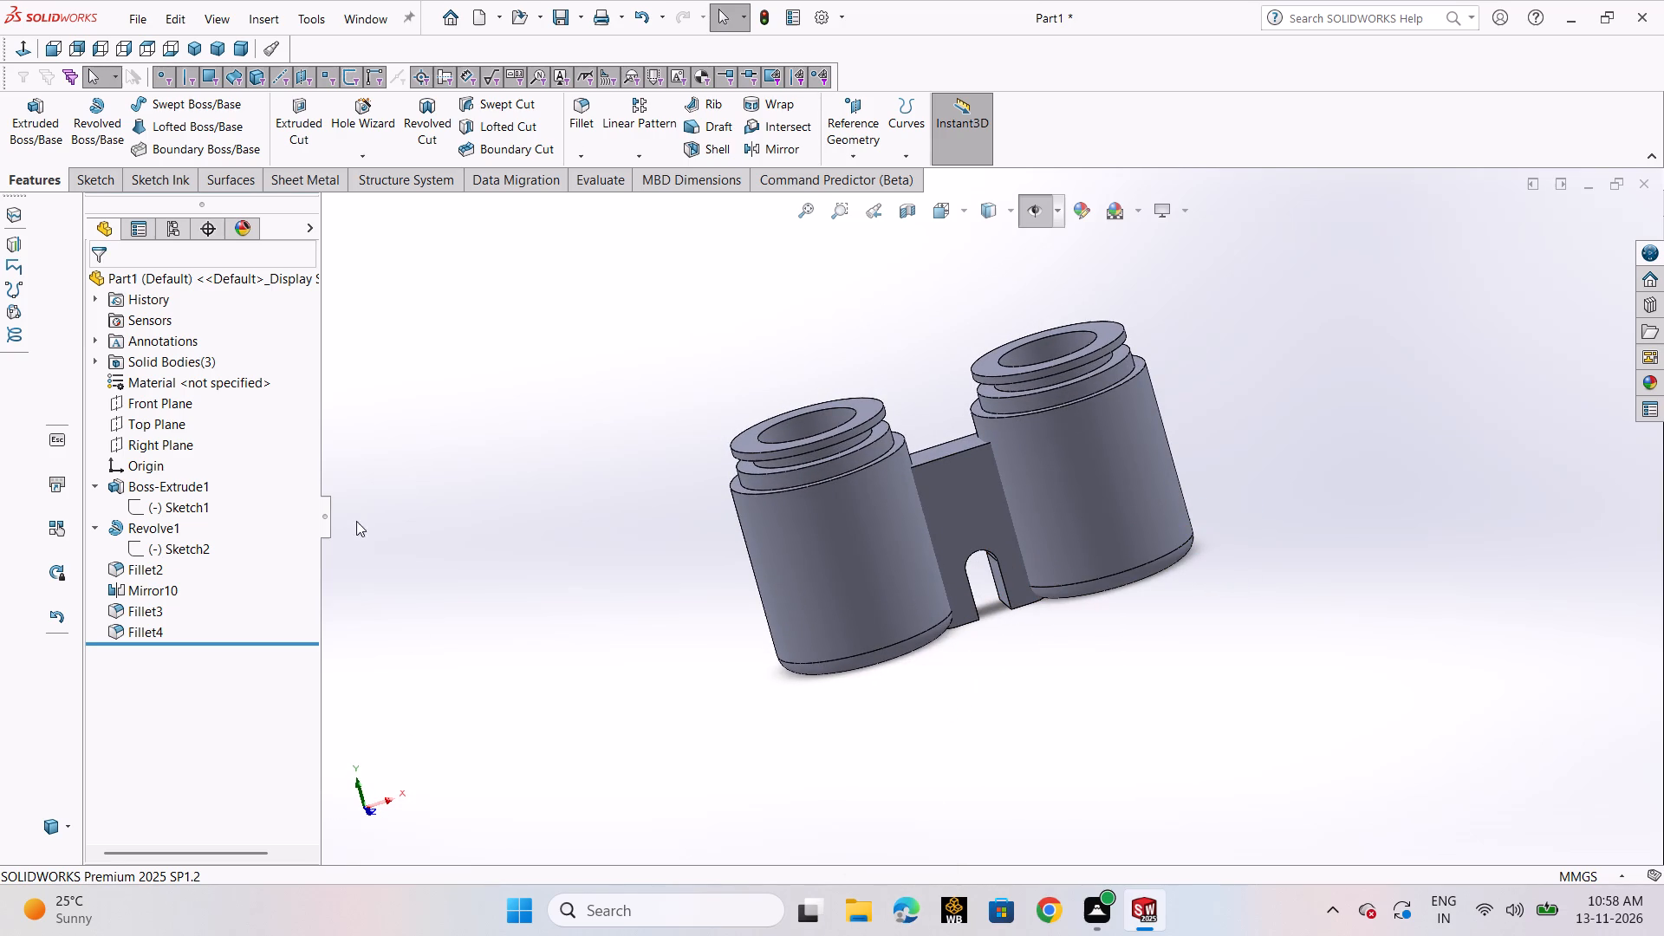
left_click(185, 506)
left_click(217, 449)
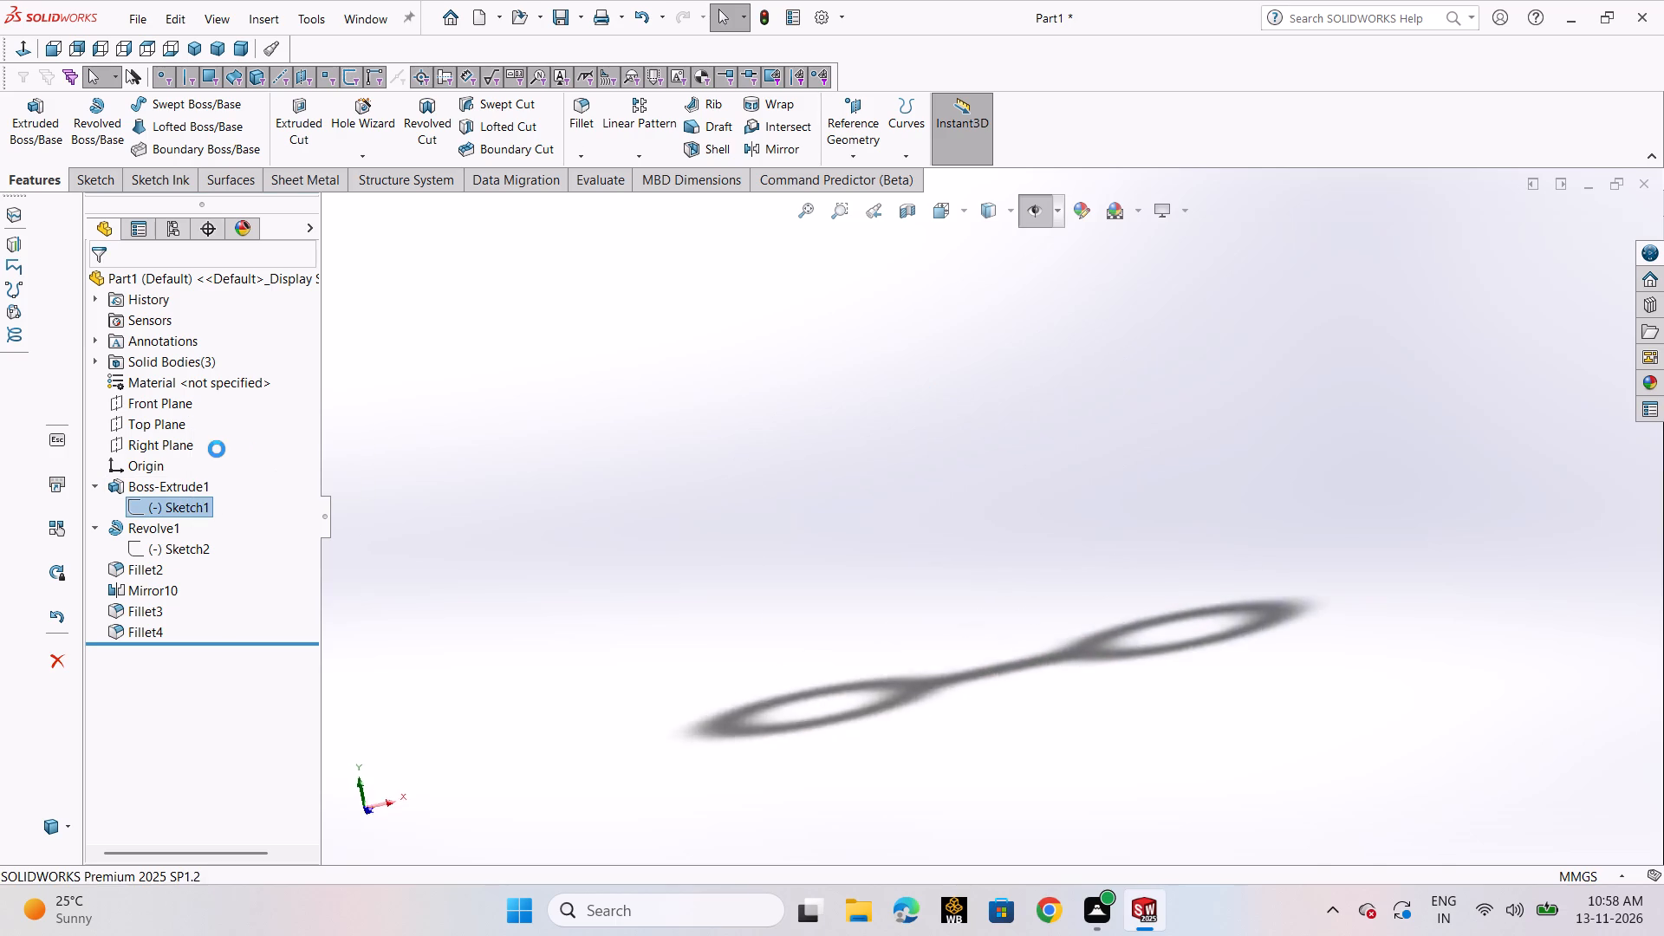
scroll(1047, 573, "up", 3)
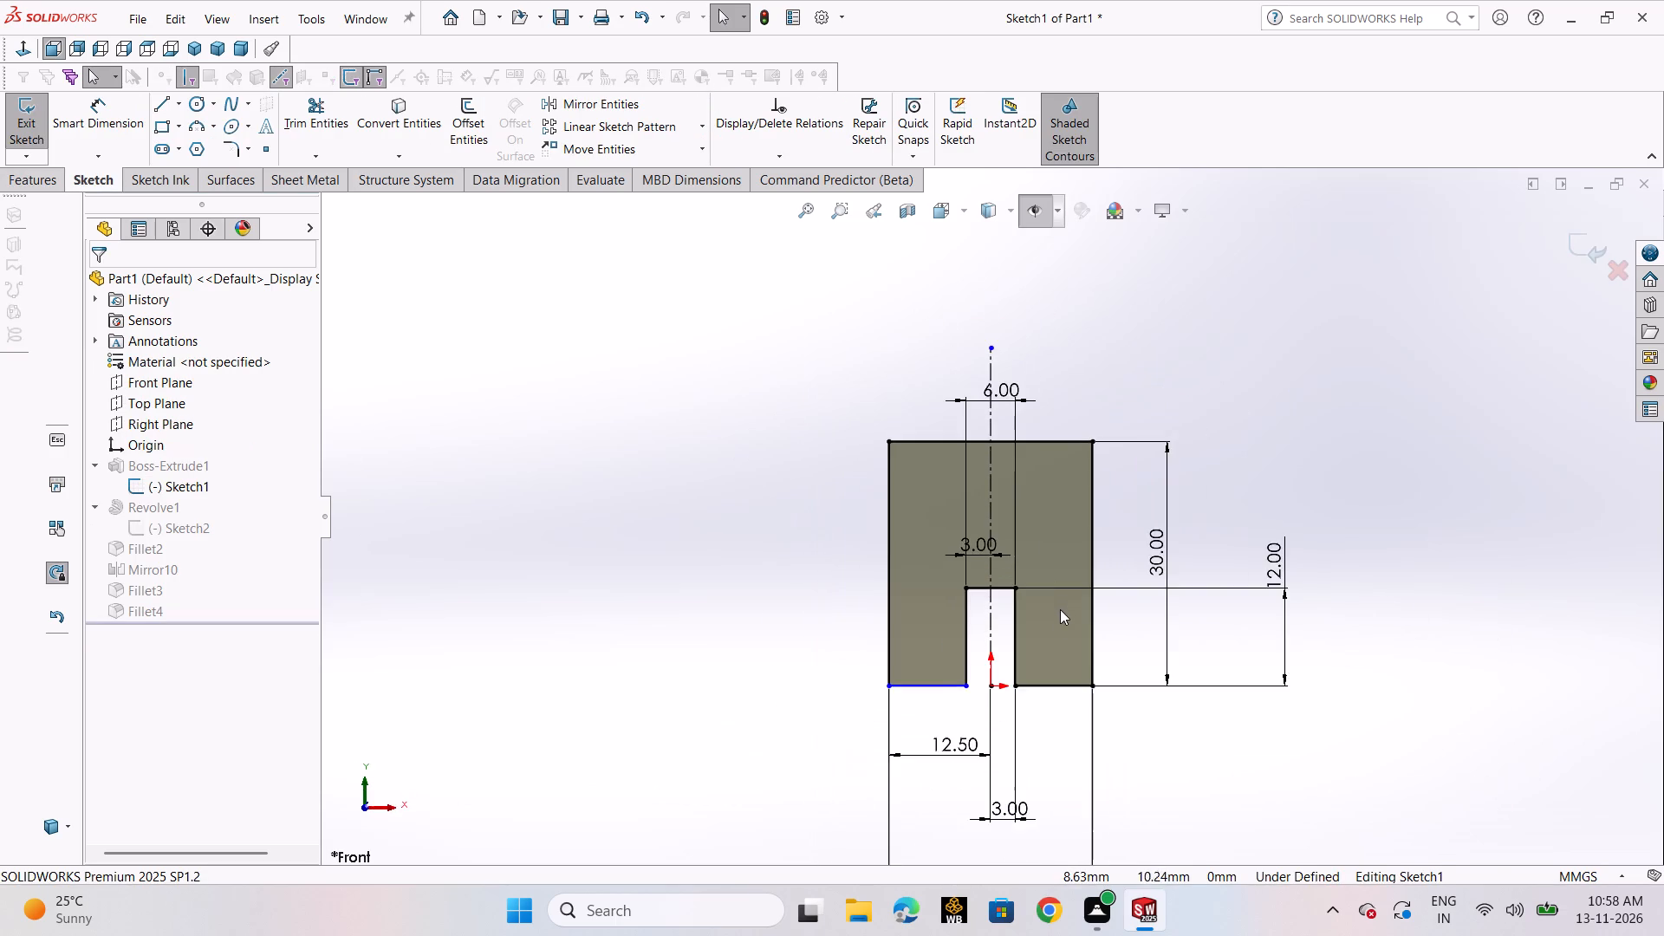
scroll(1059, 615, "up", 2)
scroll(1057, 607, "down", 1)
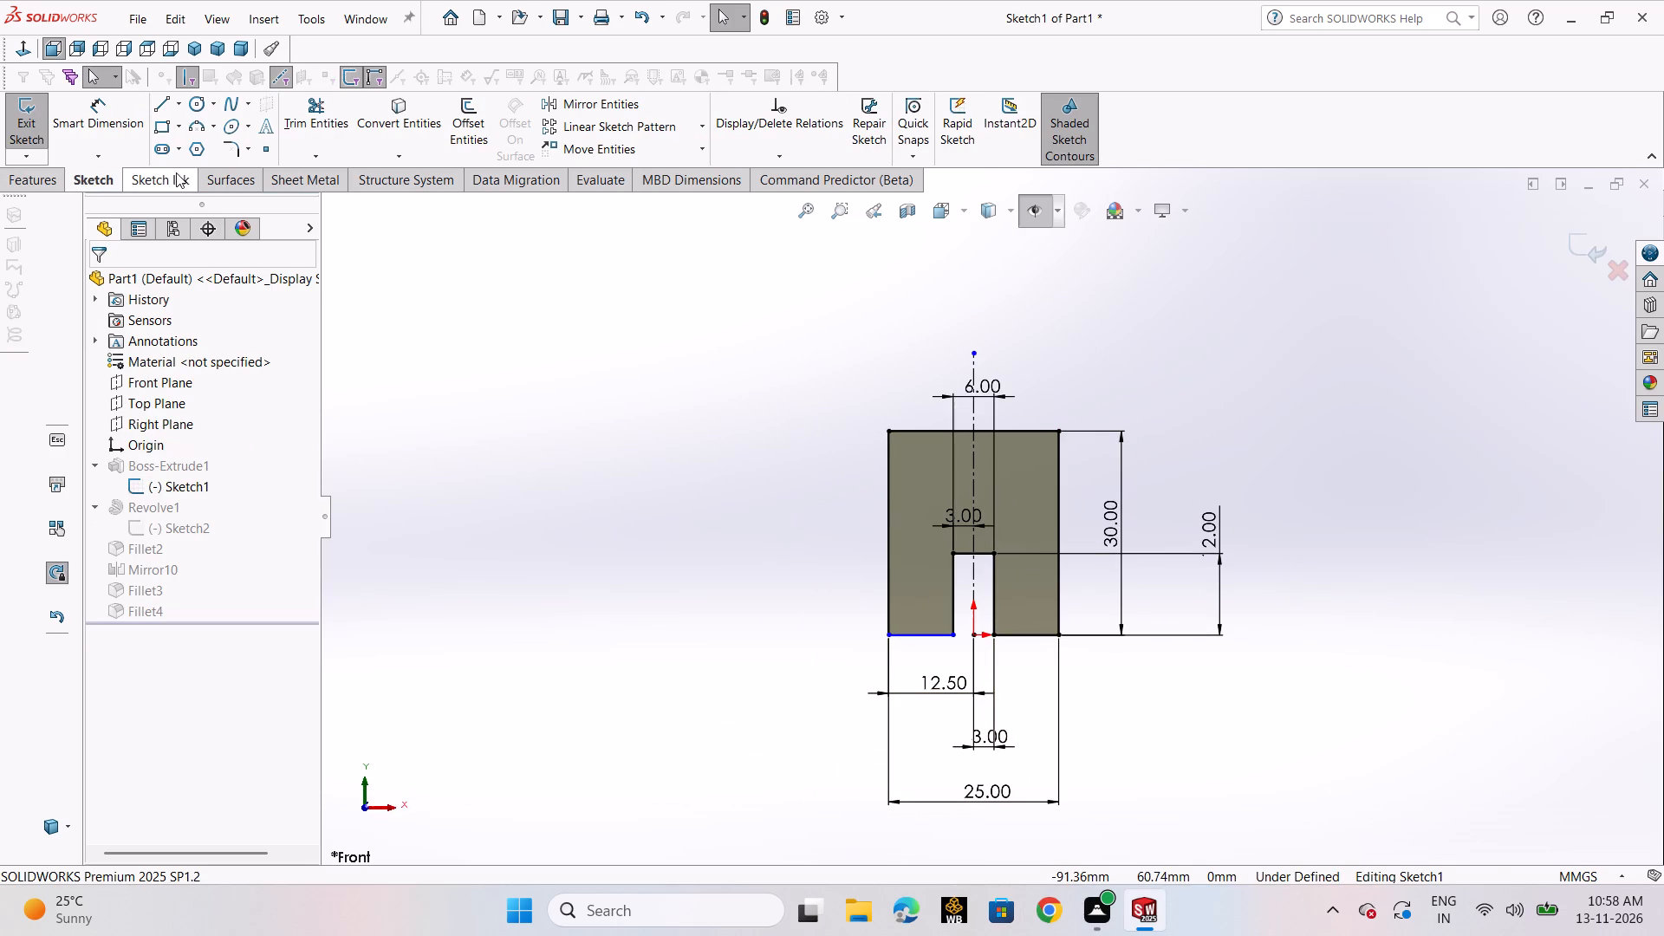
Create a new part document.
left_click(123, 16)
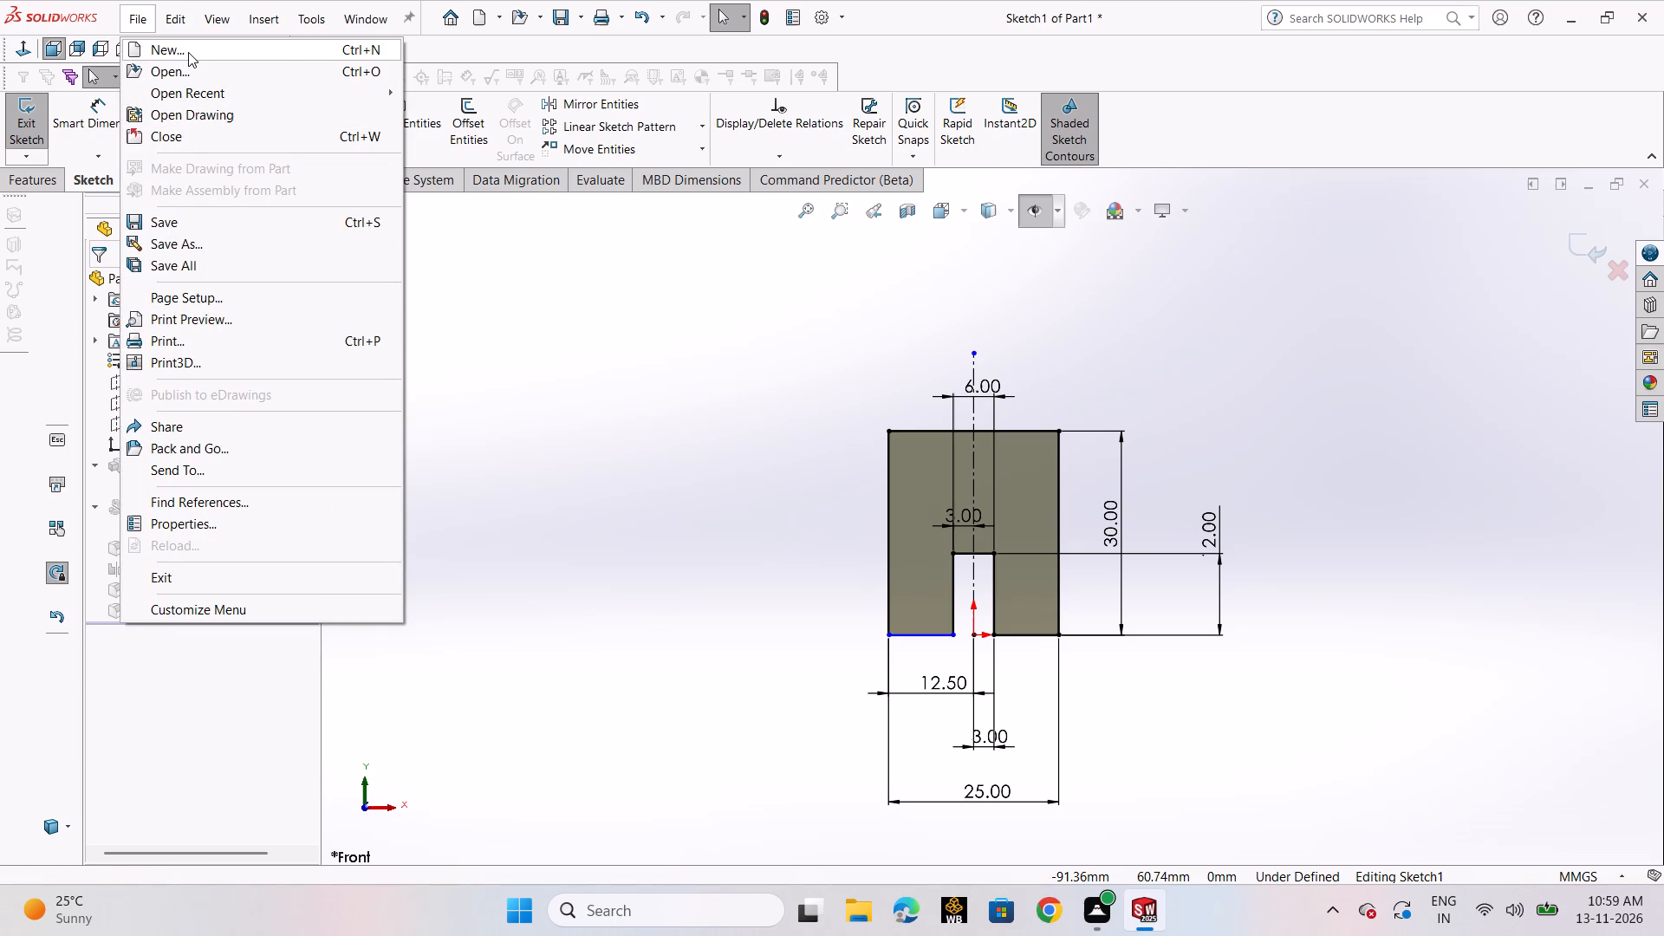
left_click(188, 52)
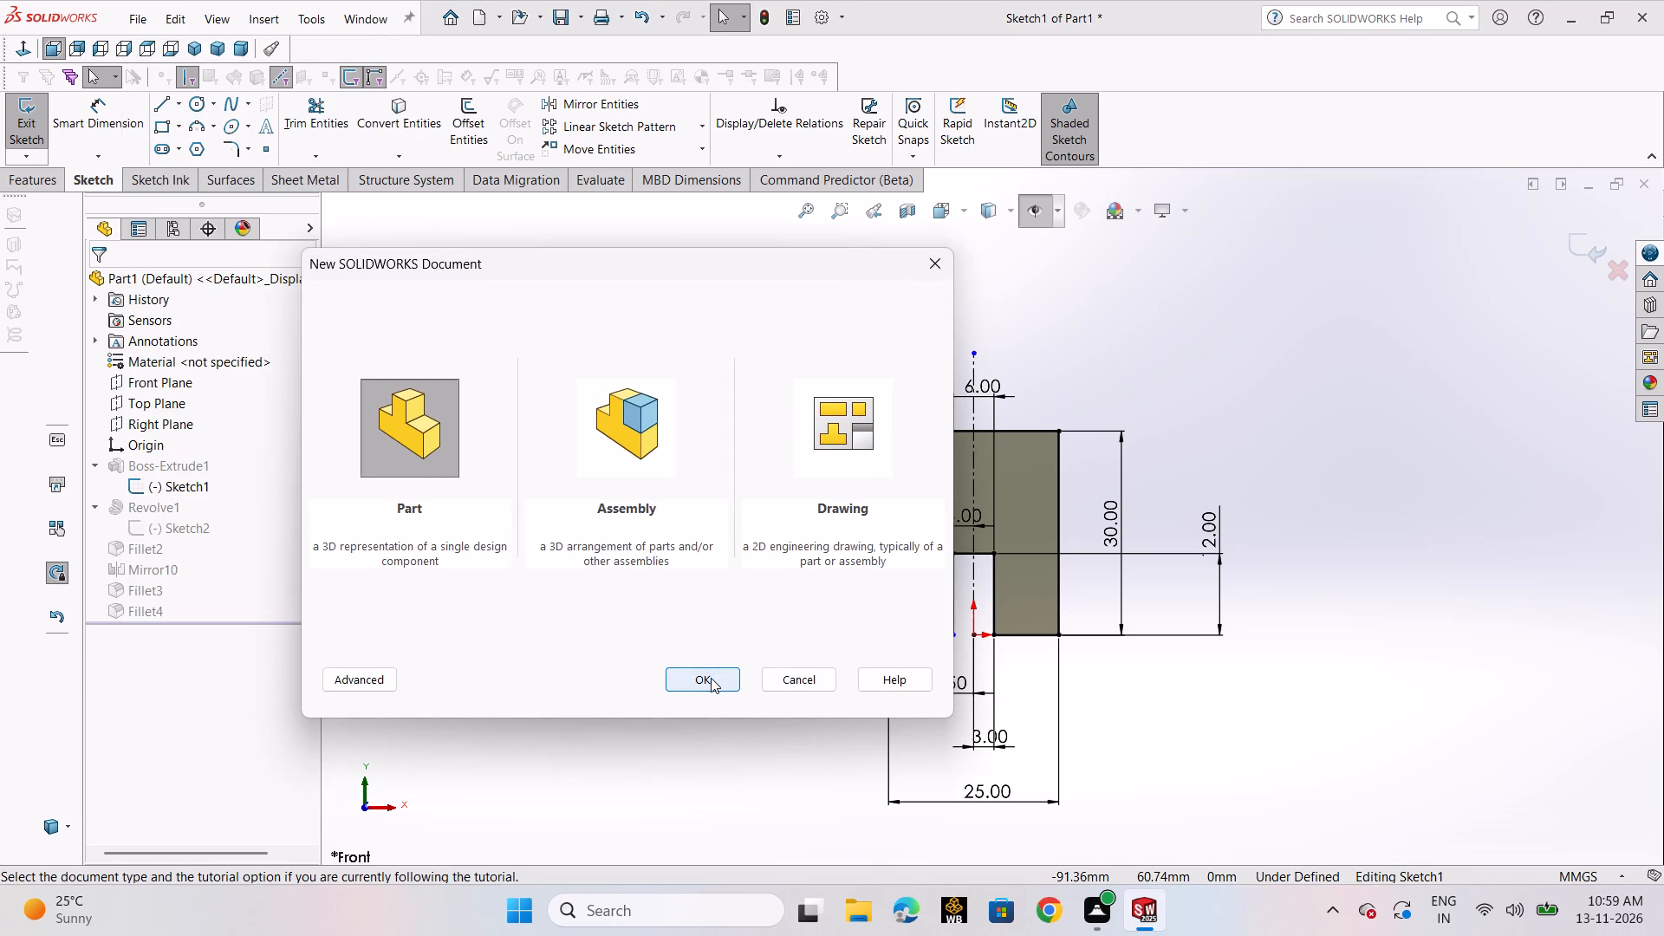
left_click(711, 678)
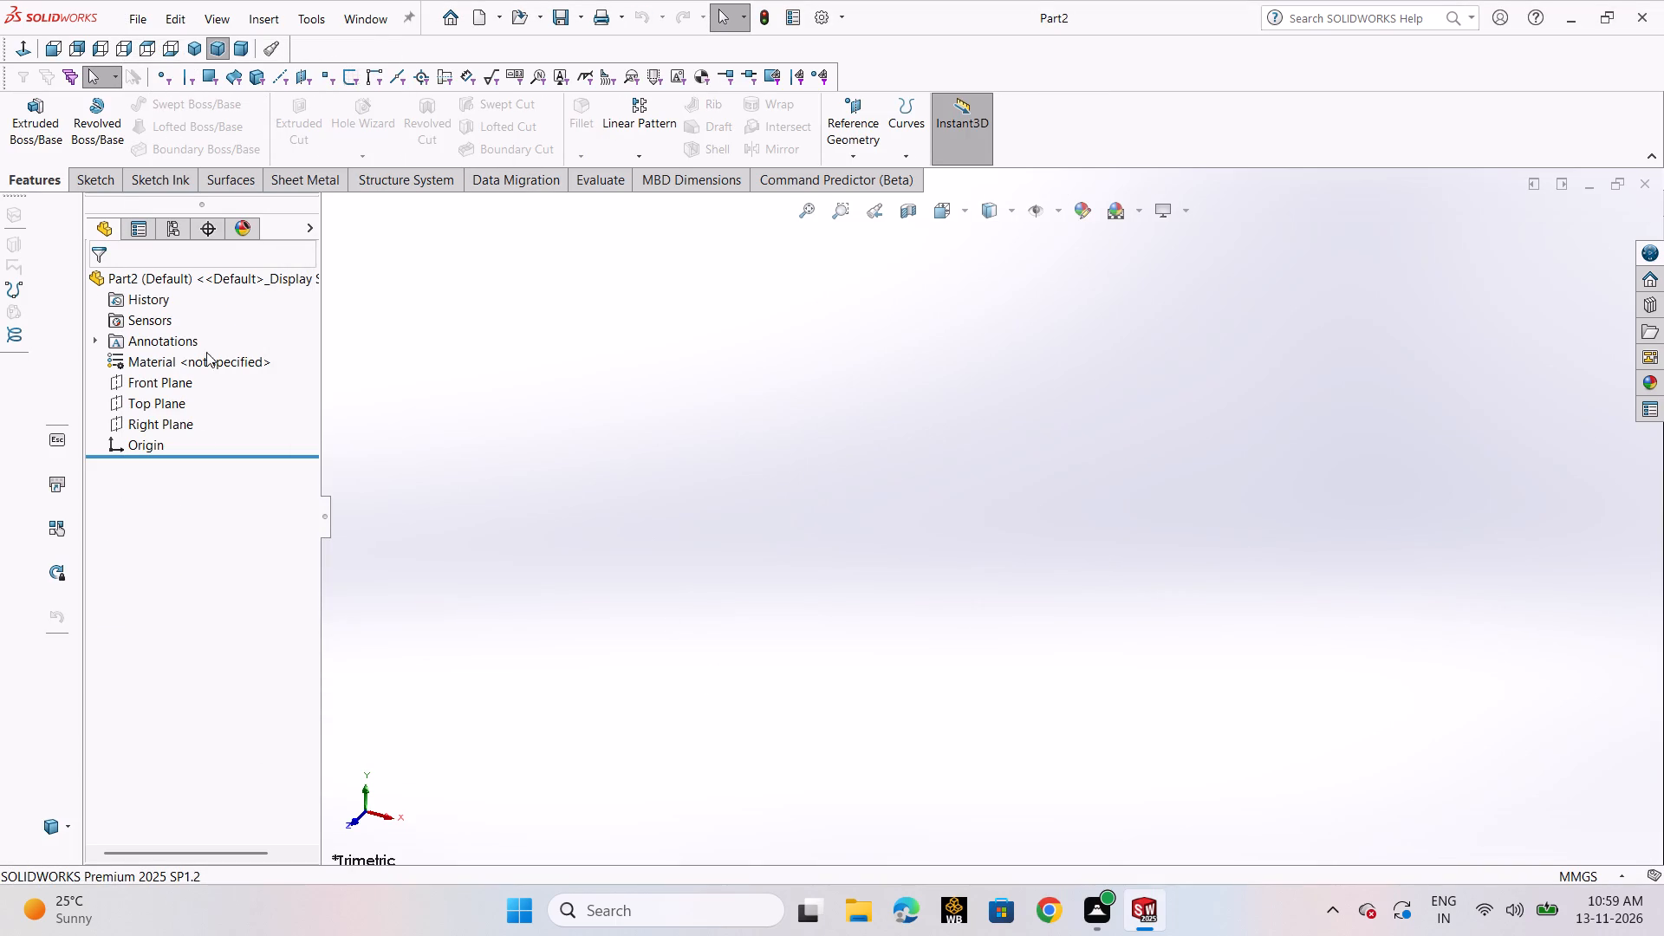
Sketch a closed rectangle of lines on the Front Plane, about 37 mm wide and 73 mm tall, with its lower corner at the origin.
left_click(168, 381)
left_click(196, 354)
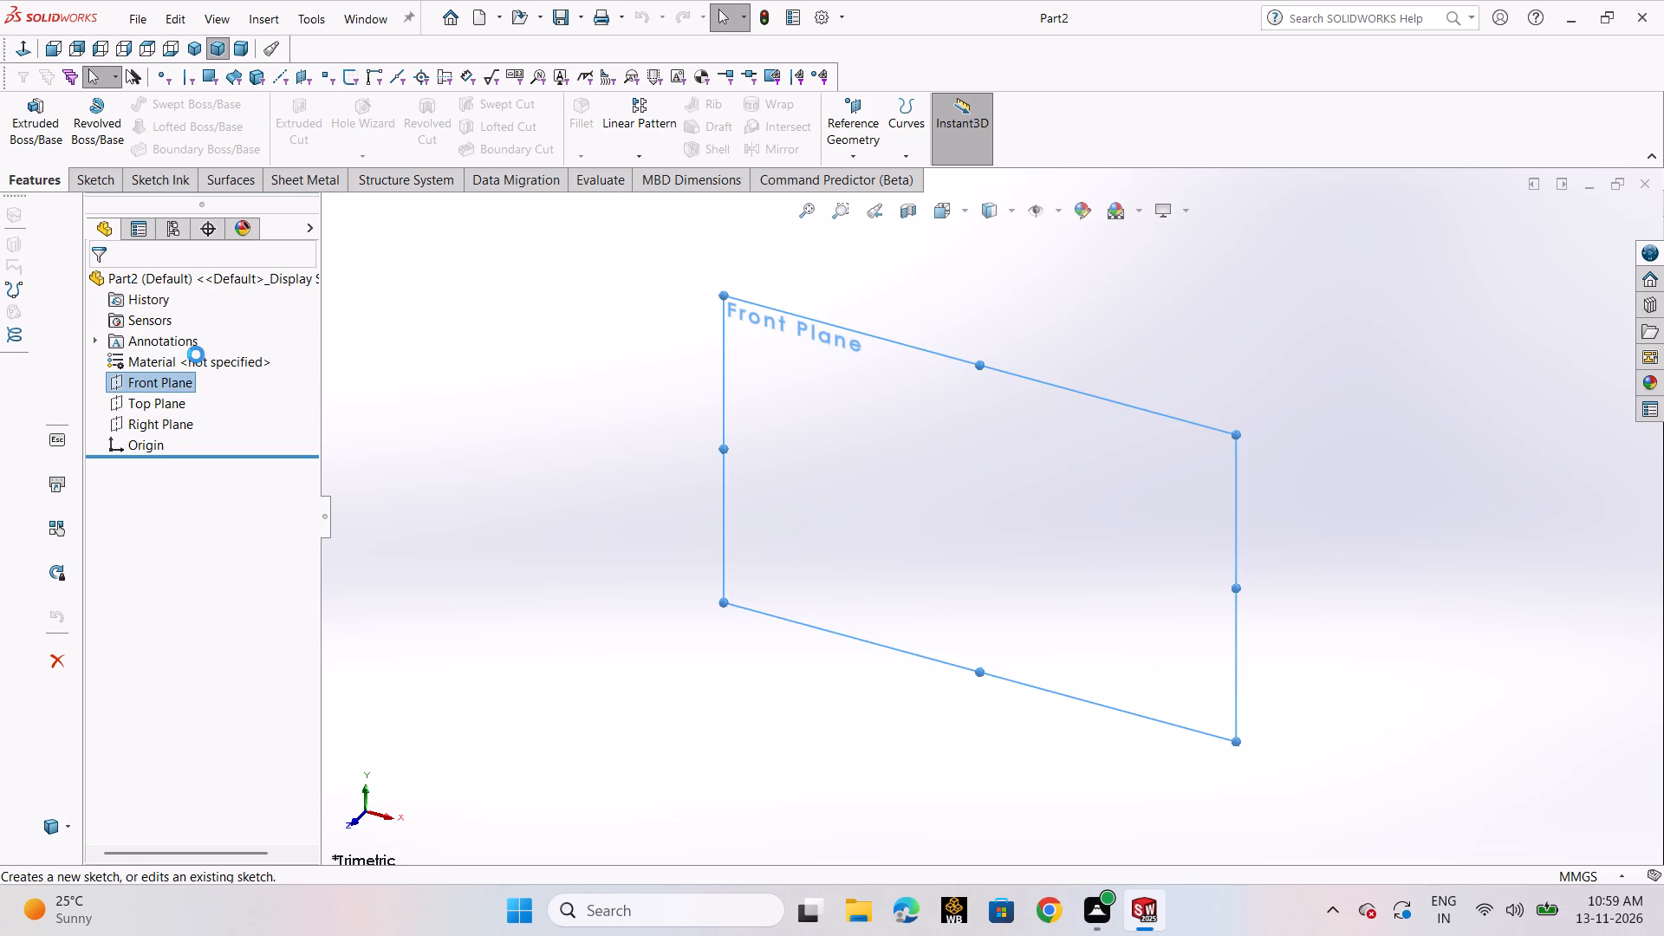
left_click(163, 101)
left_click(172, 129)
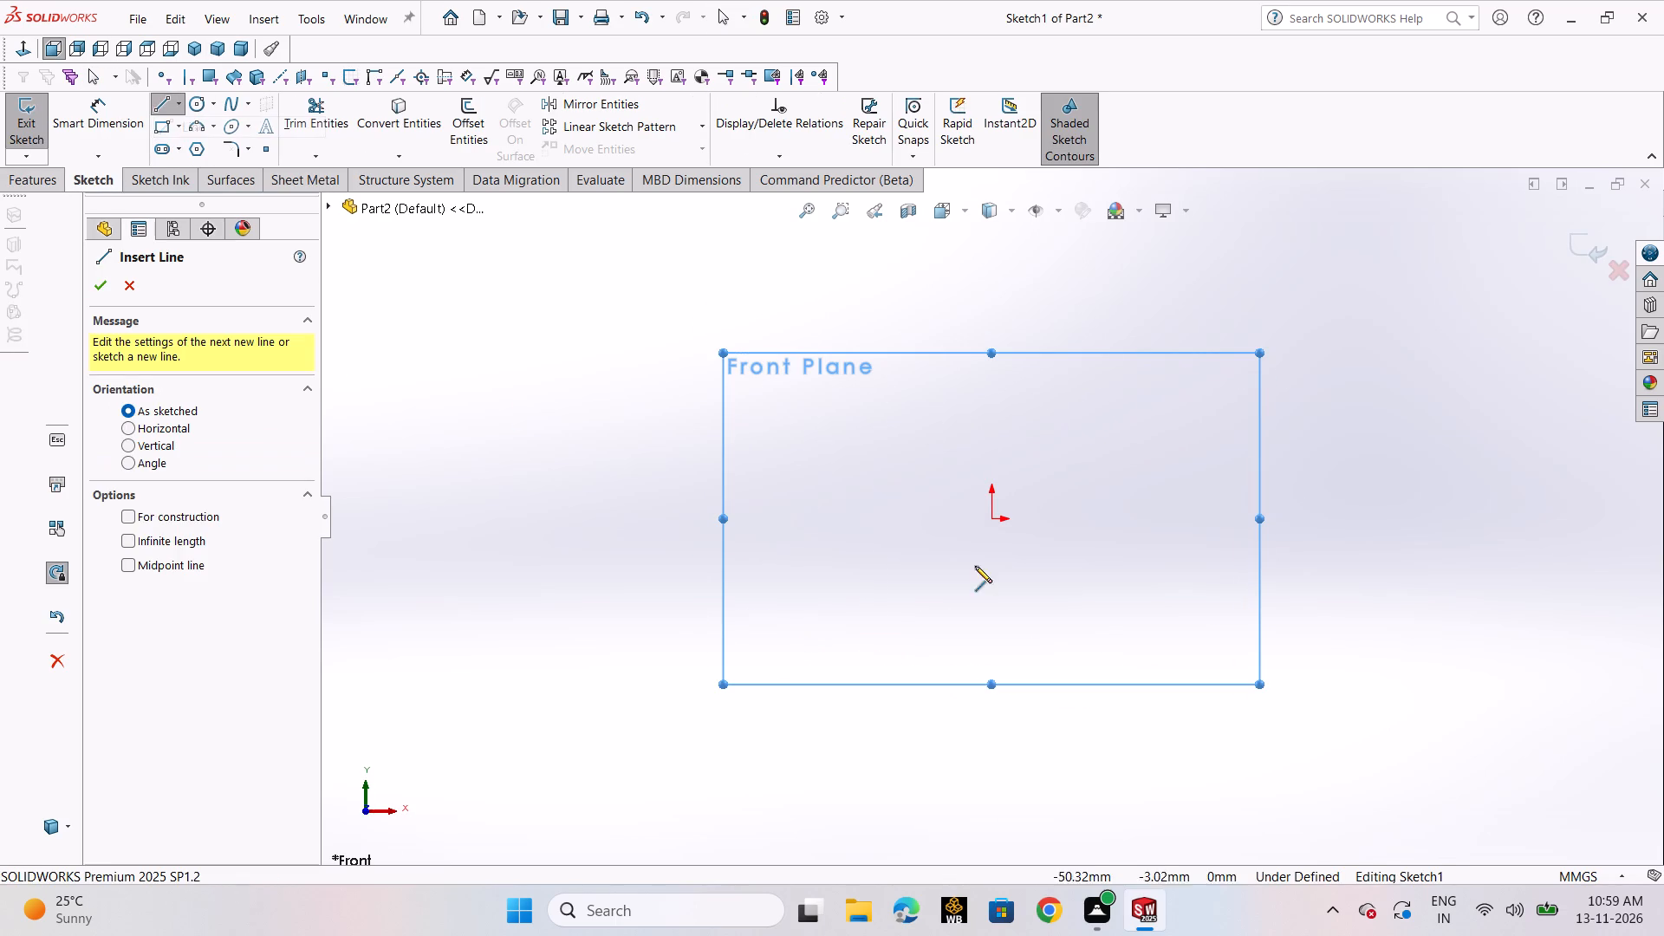
left_click(991, 521)
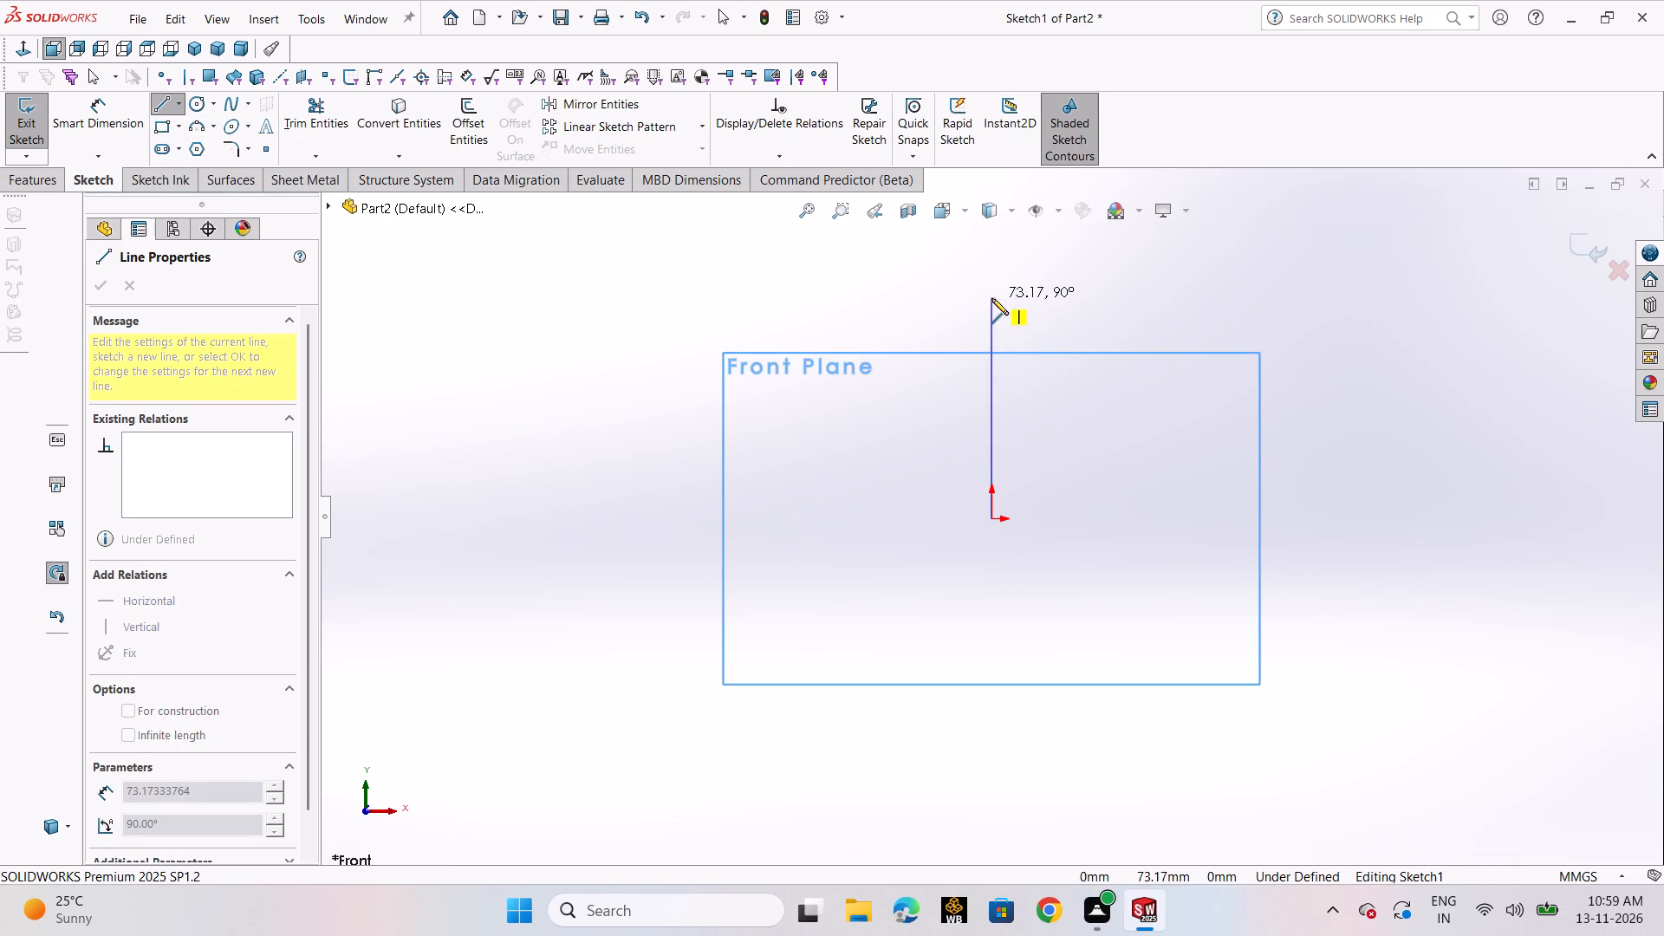
left_click(991, 298)
left_click(1102, 300)
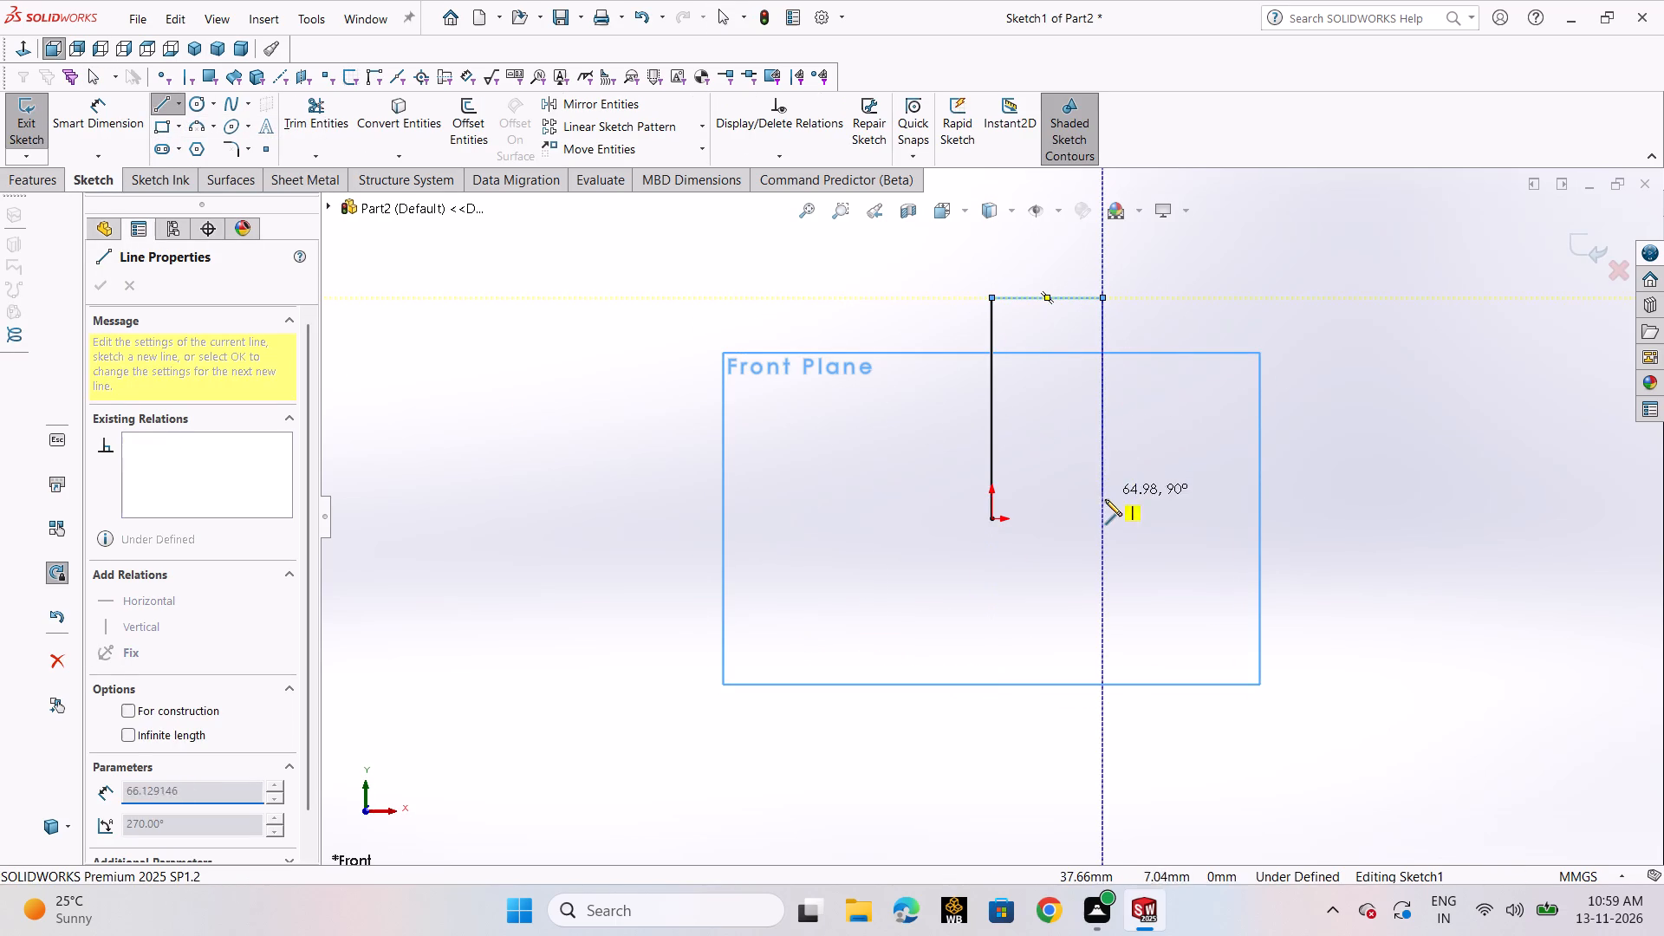
left_click(1105, 515)
left_click(996, 515)
right_click(996, 515)
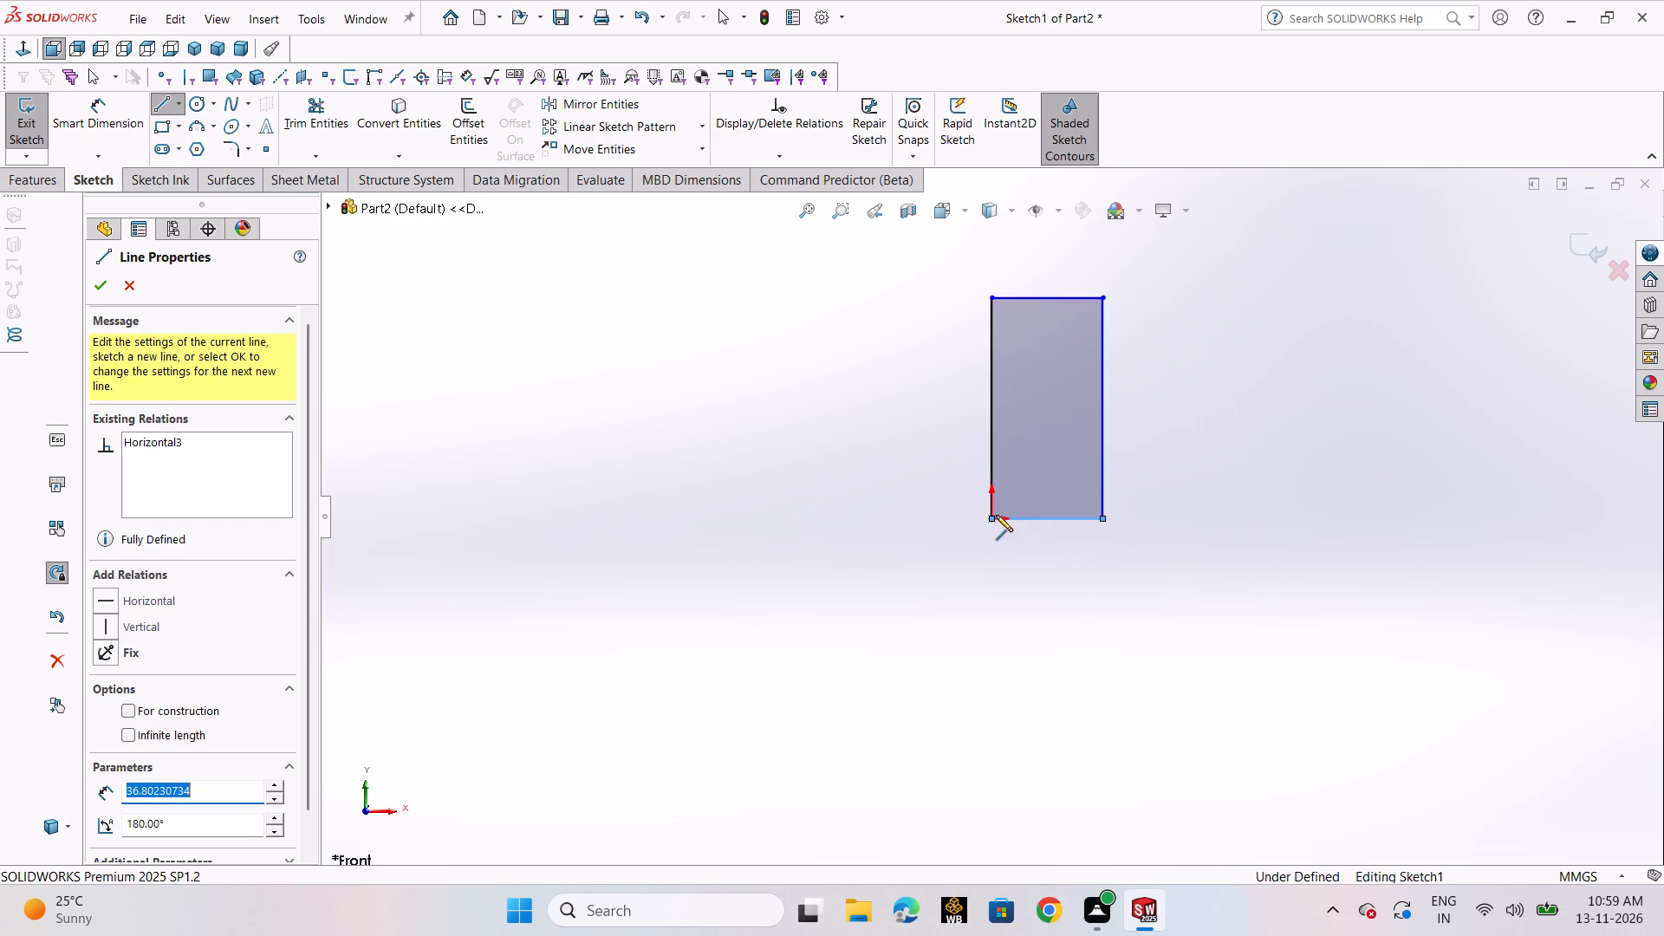
left_click(1042, 523)
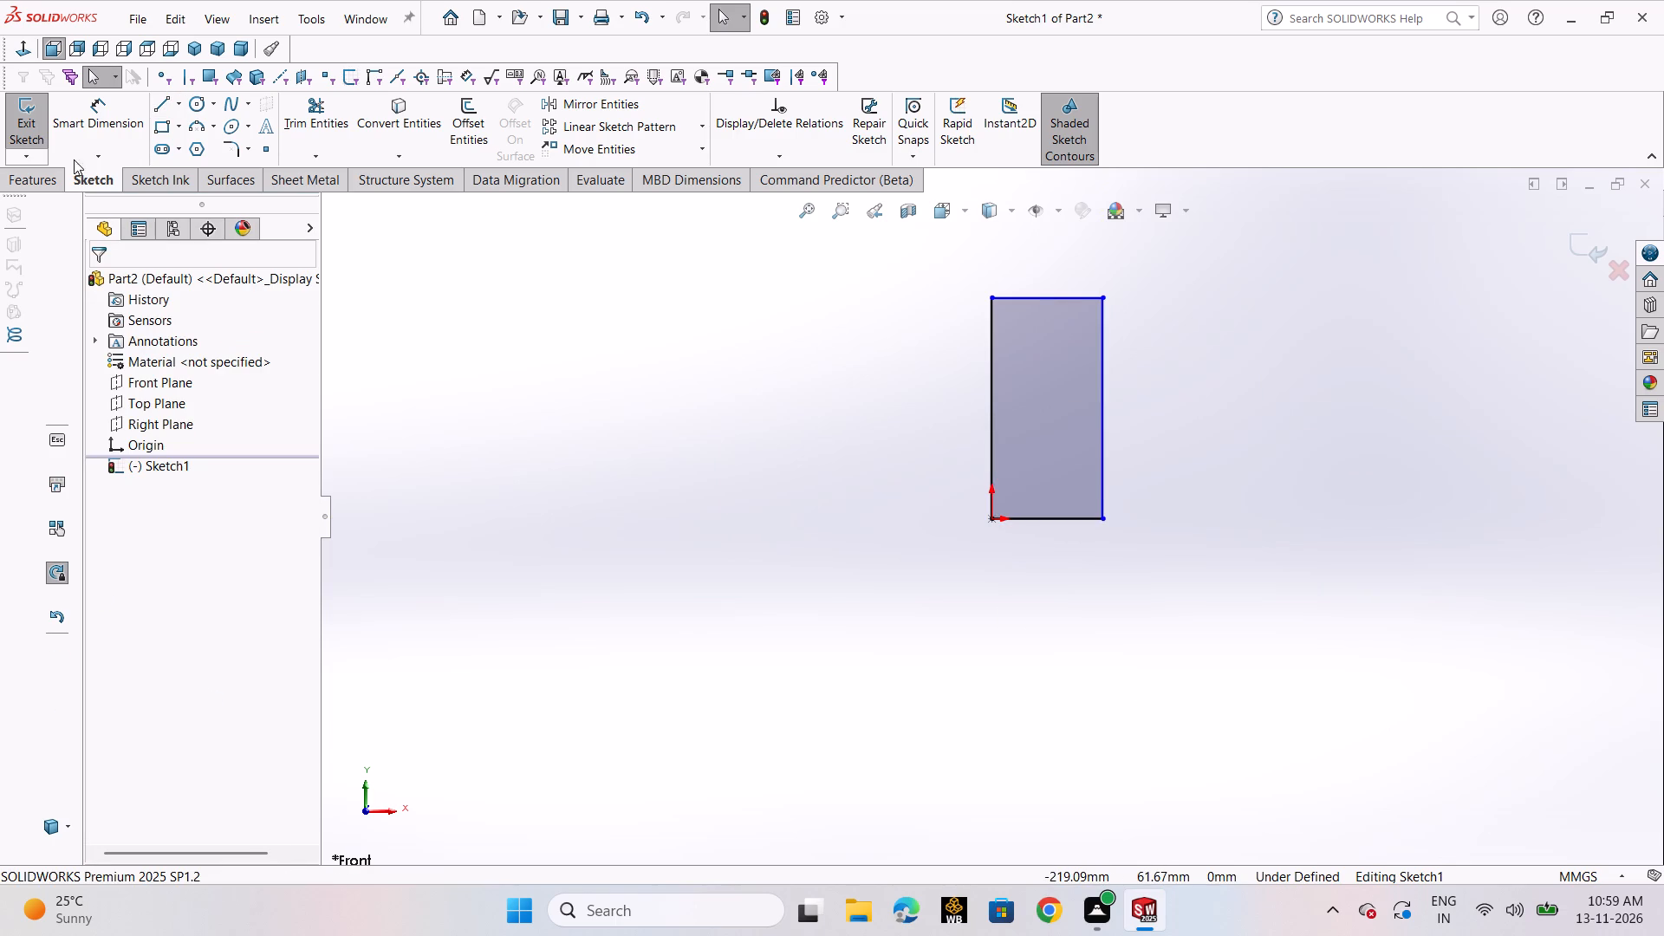
Dimension the rectangle's bottom edge to 25 mm.
left_click(103, 106)
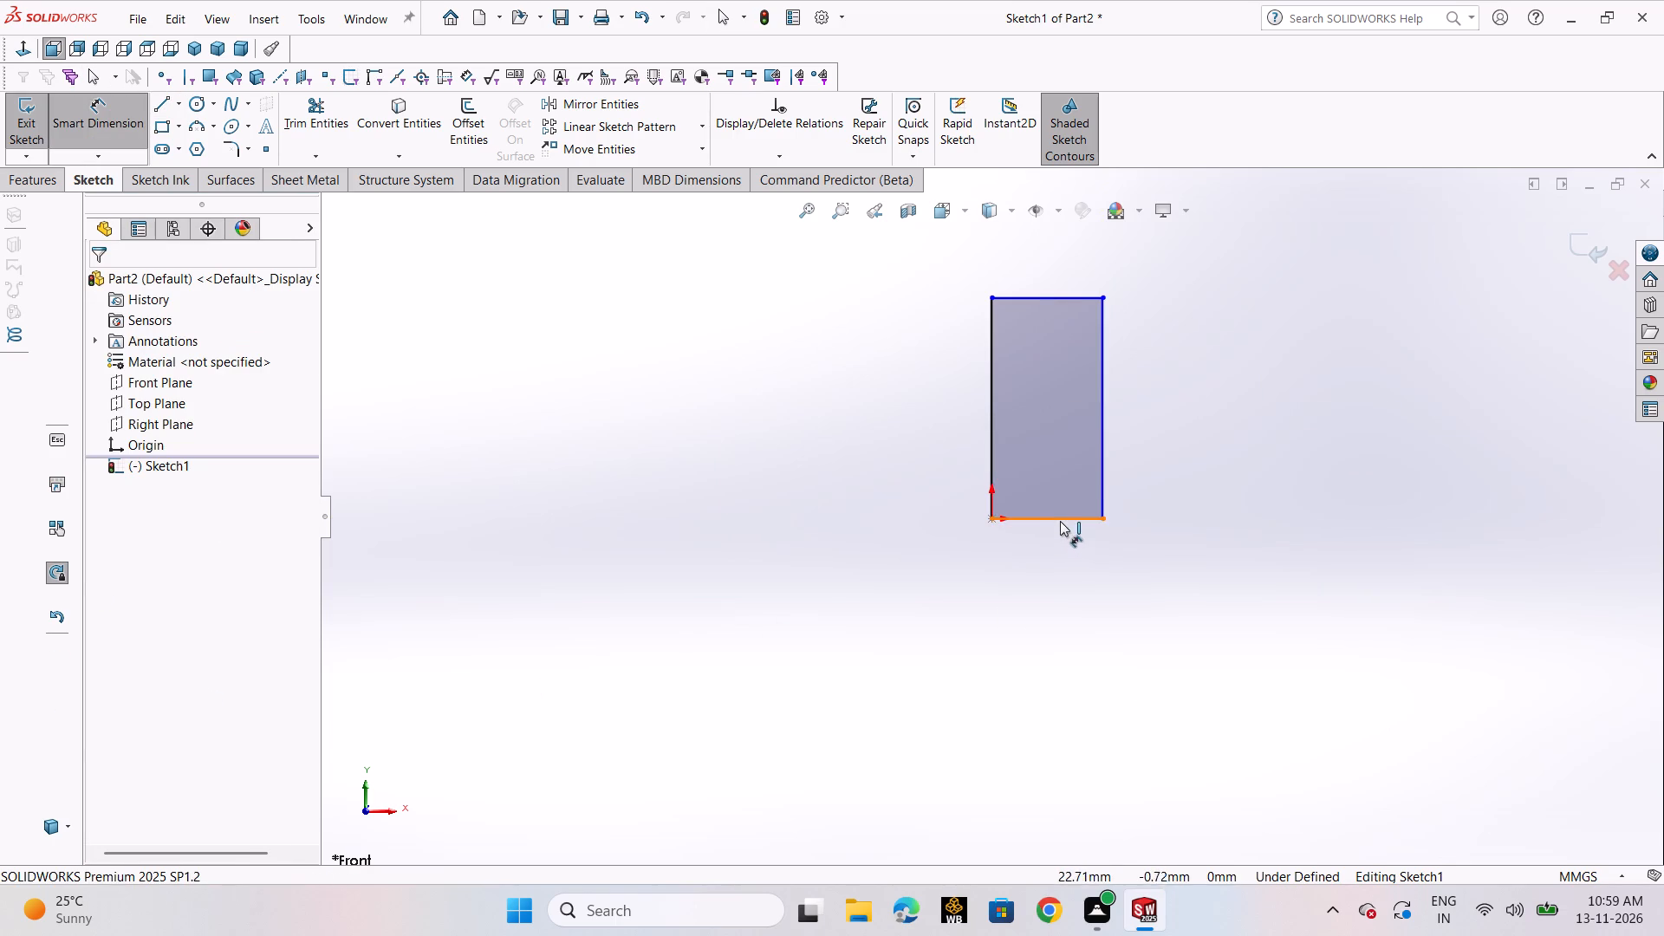
left_click(1060, 521)
left_click(1053, 616)
type("25")
key("Return")
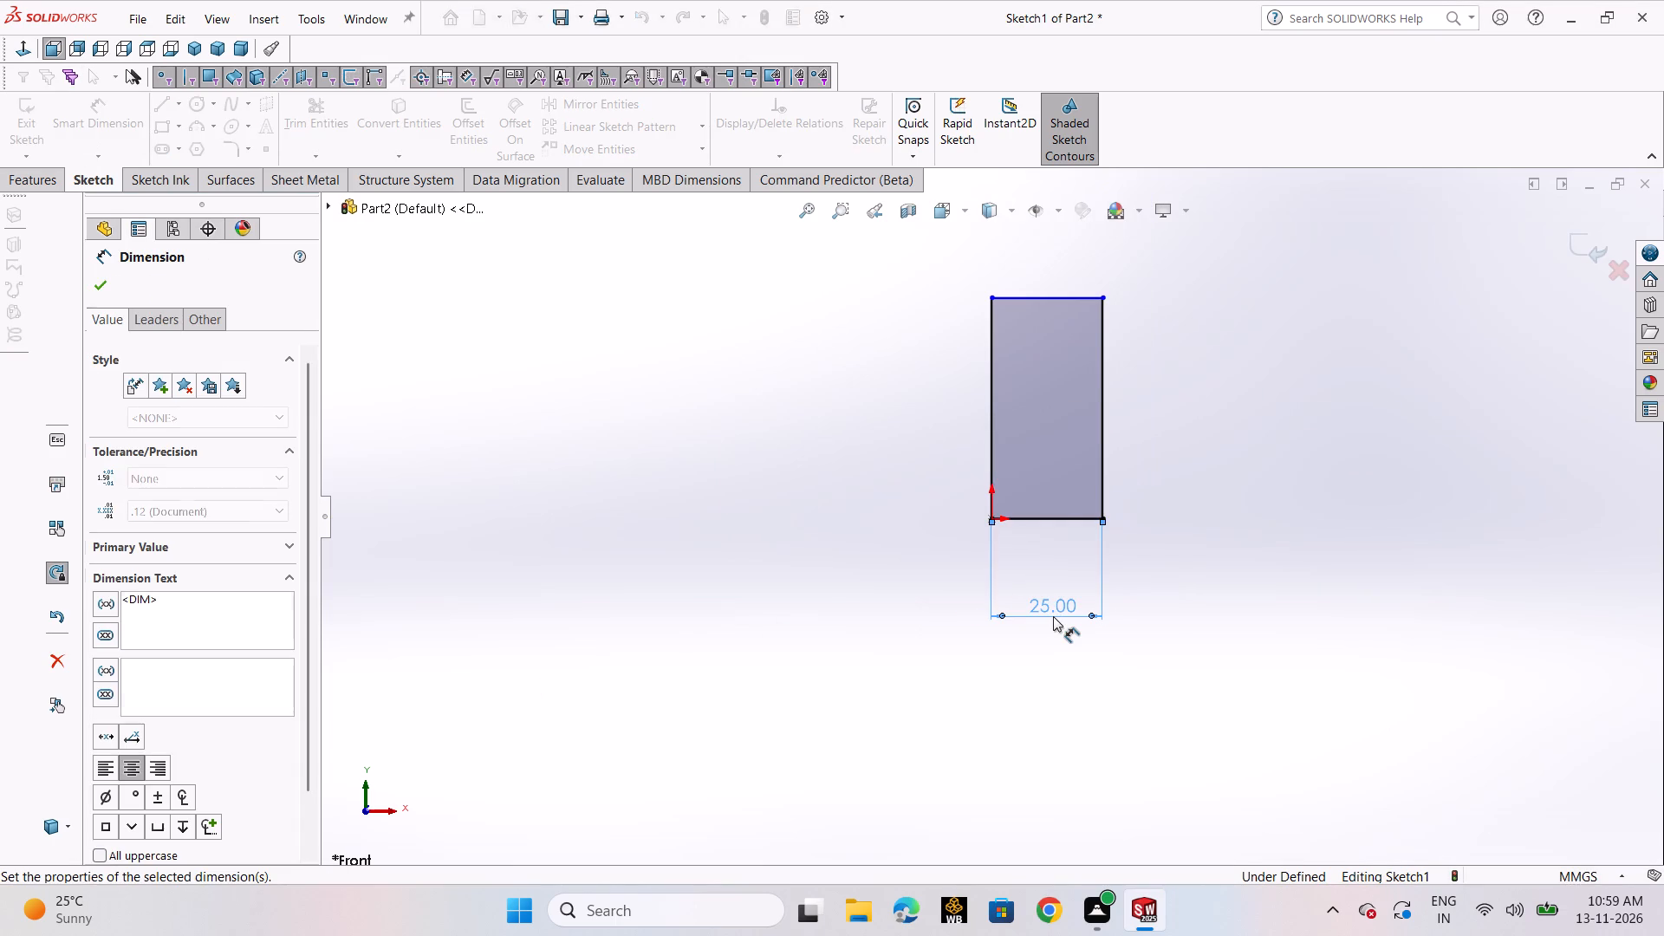
scroll(1118, 424, "up", 3)
scroll(1096, 370, "down", 2)
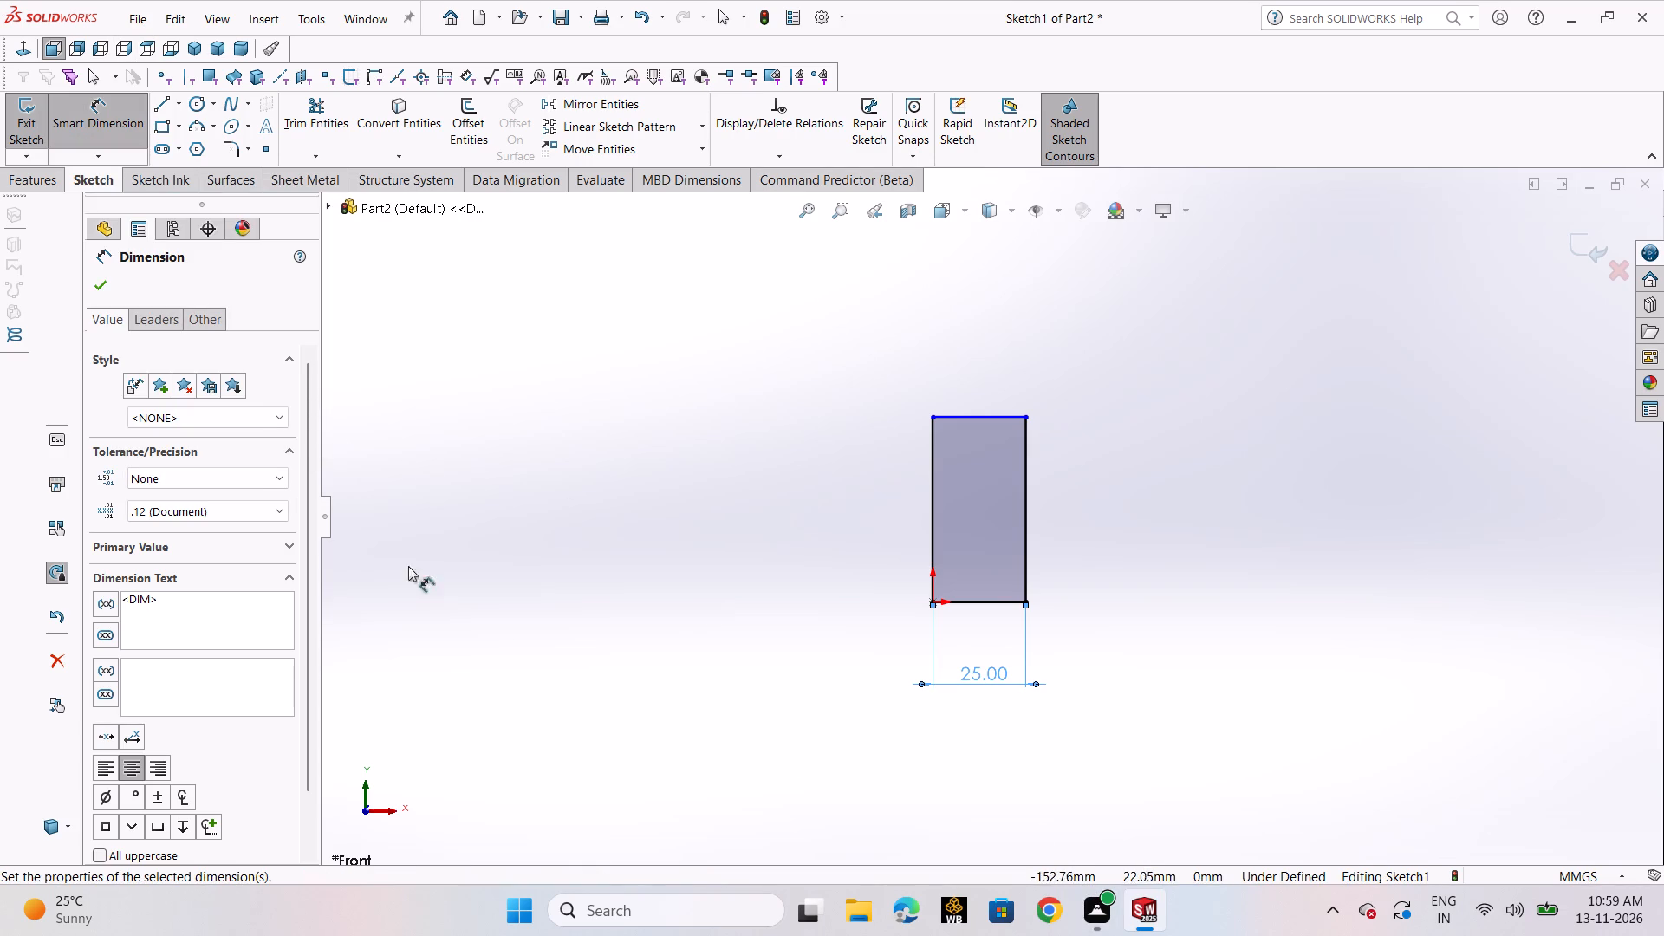
Switch back to Part1, leave the block's sketch, and examine the dimensions in the revolved body's profile sketch.
left_click(1096, 794)
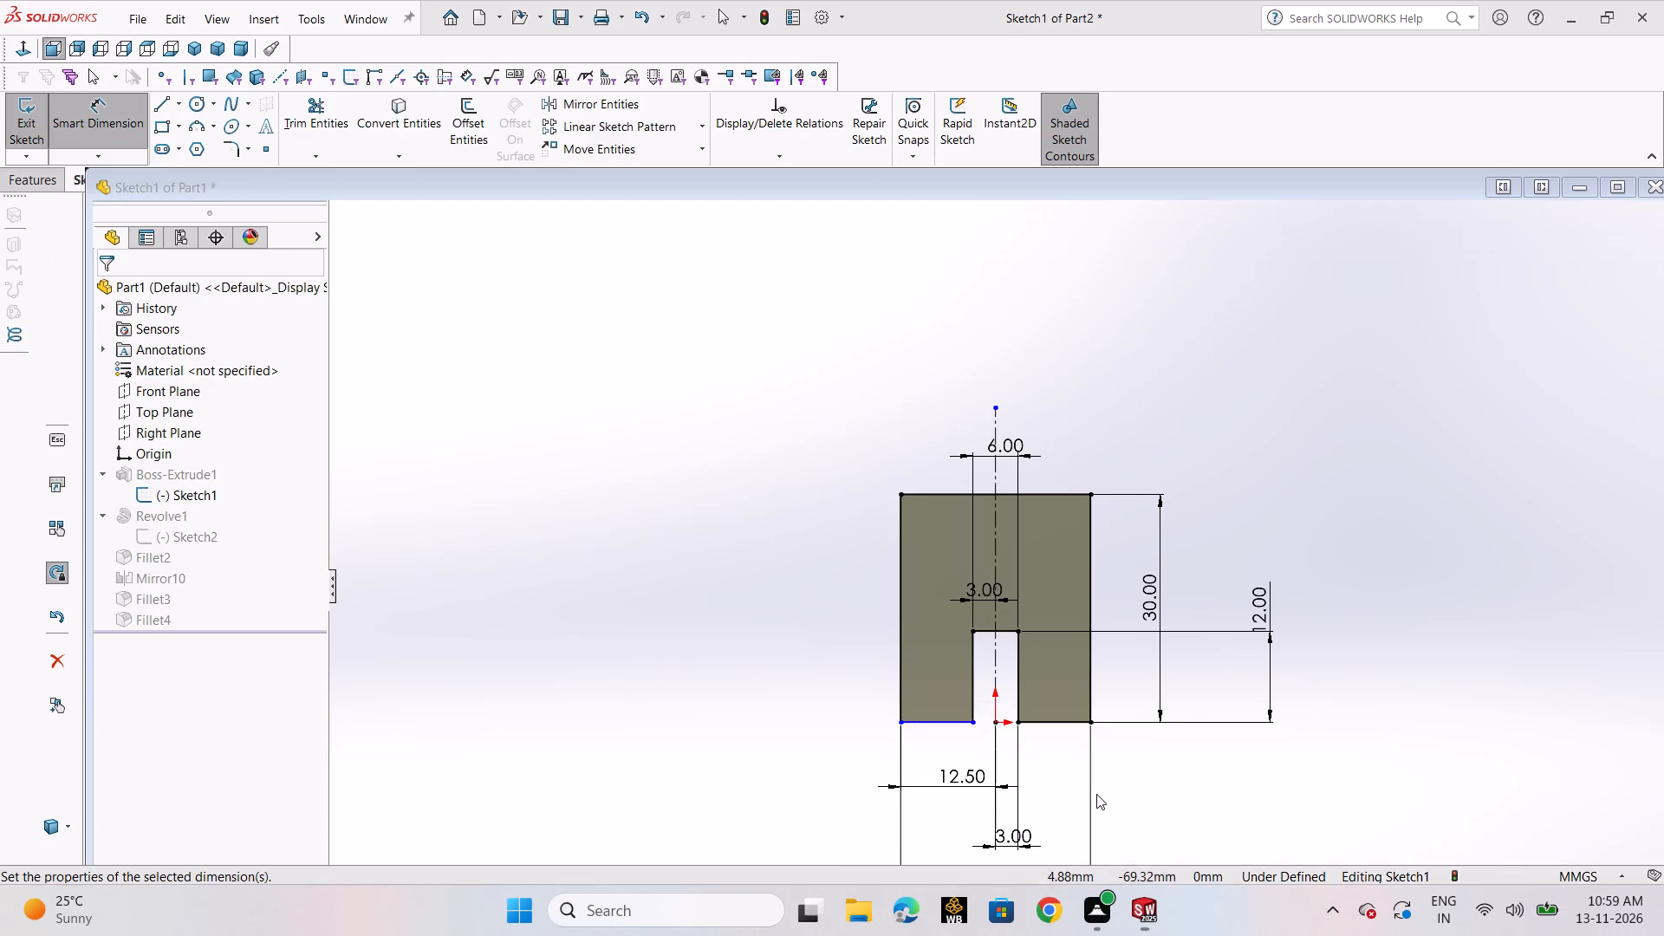
left_click(1572, 220)
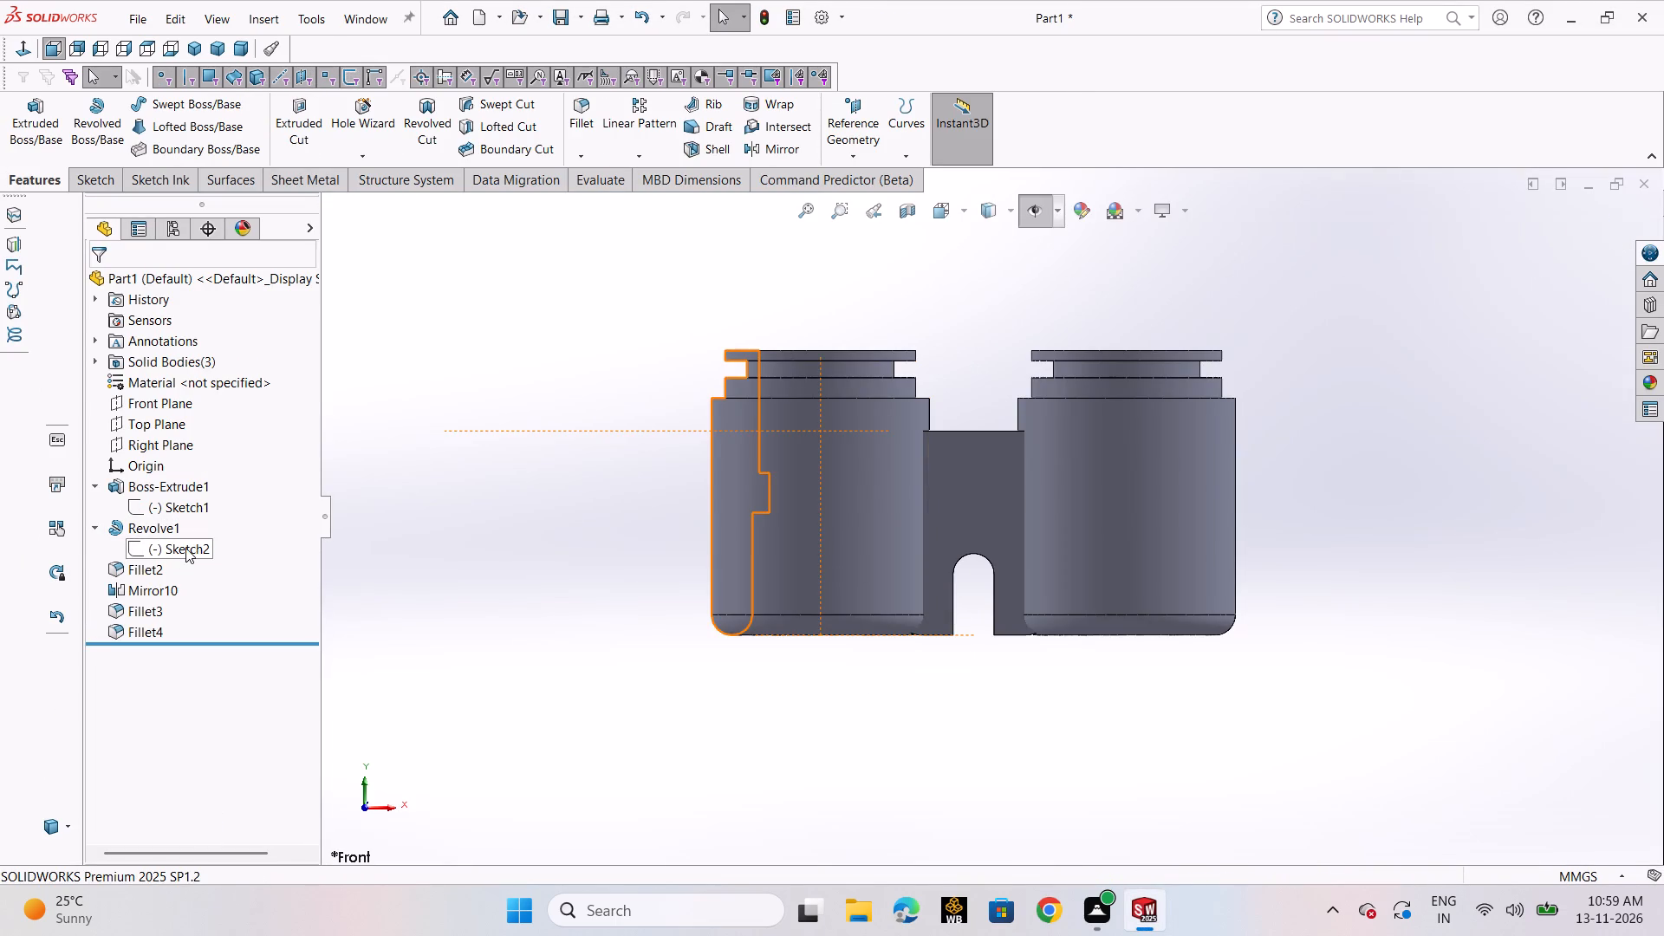
left_click(185, 548)
left_click(205, 476)
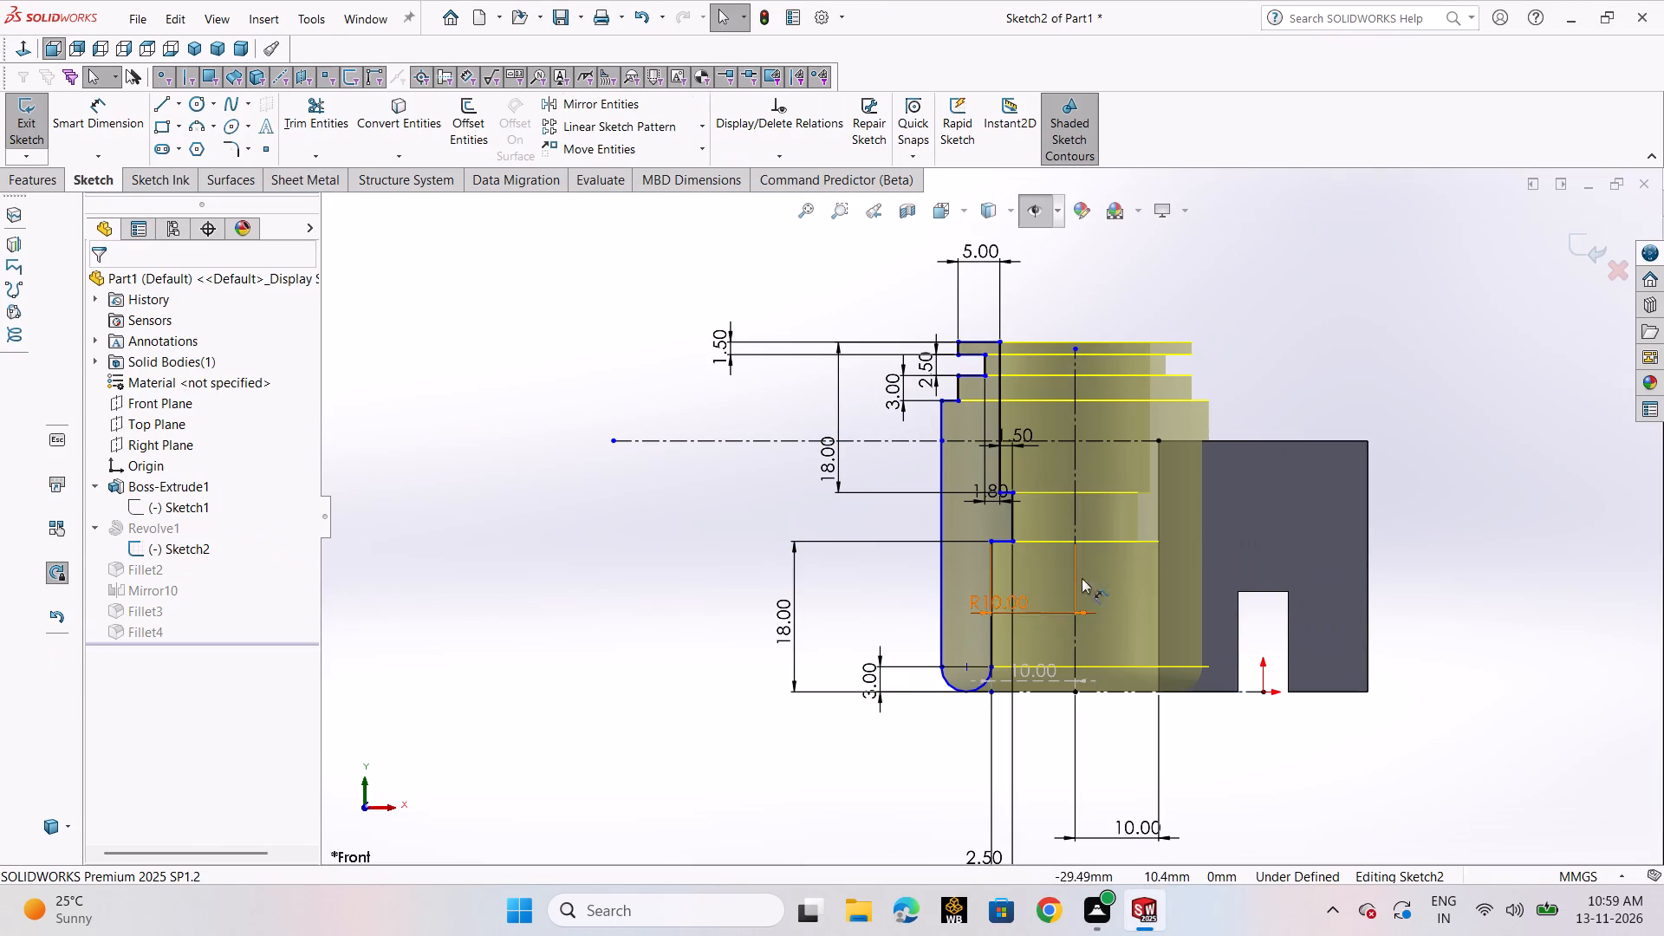
scroll(1189, 552, "up", 4)
scroll(1155, 572, "down", 1)
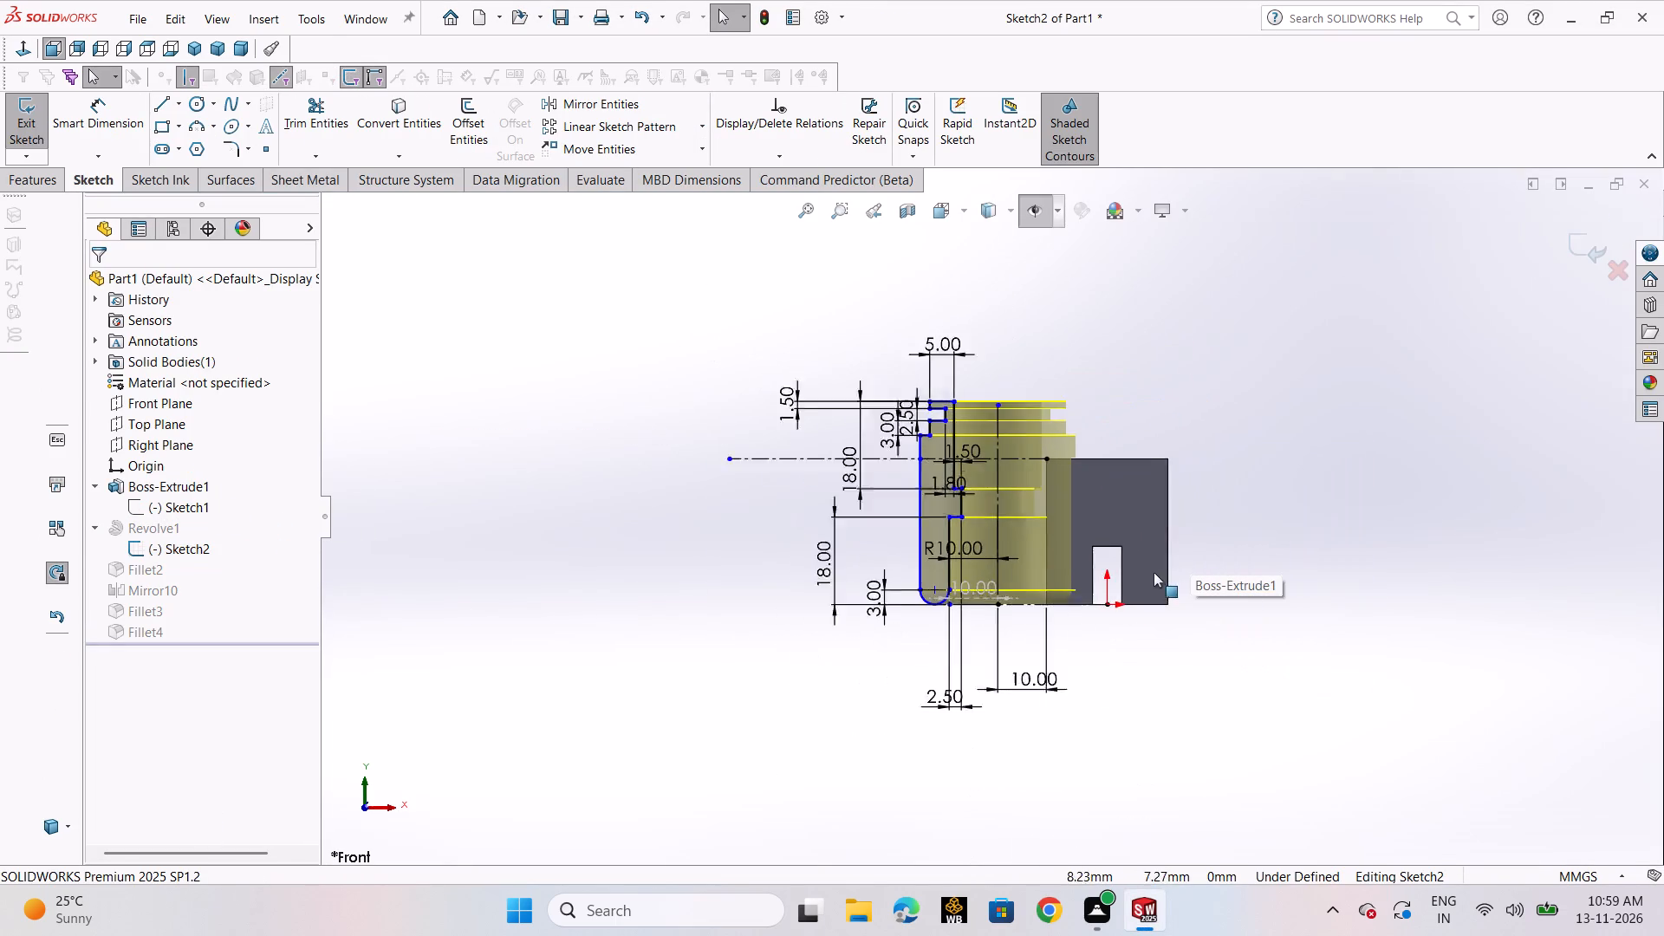
scroll(1154, 572, "down", 1)
scroll(1072, 572, "down", 2)
scroll(975, 613, "down", 1)
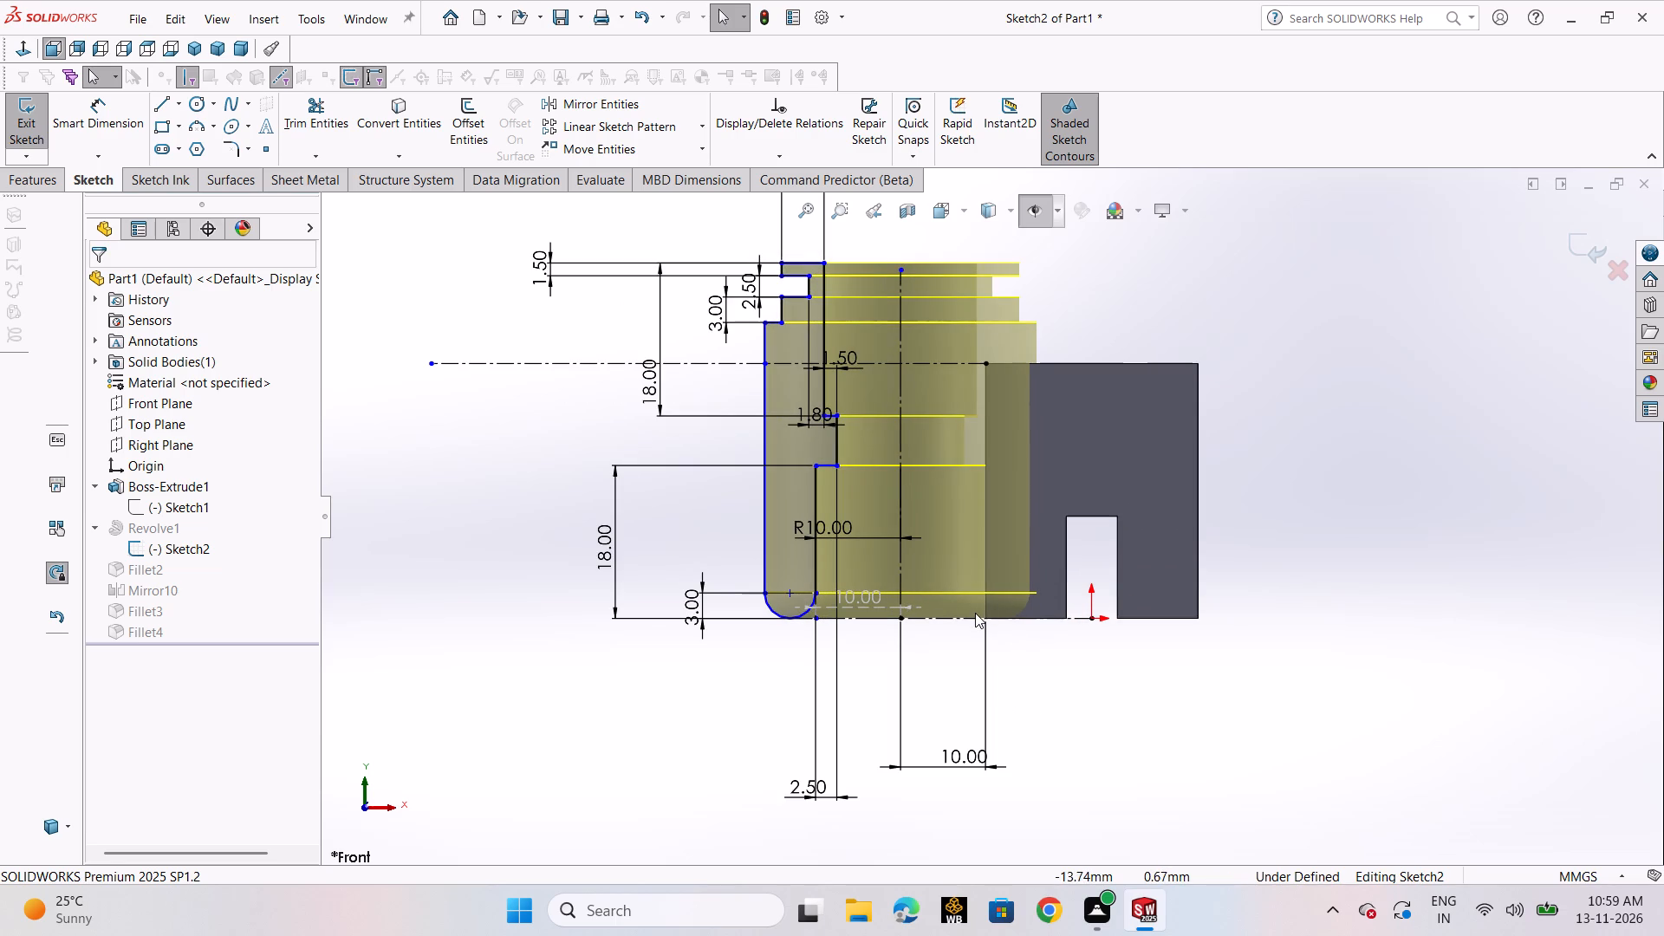
scroll(975, 613, "up", 4)
scroll(975, 613, "down", 2)
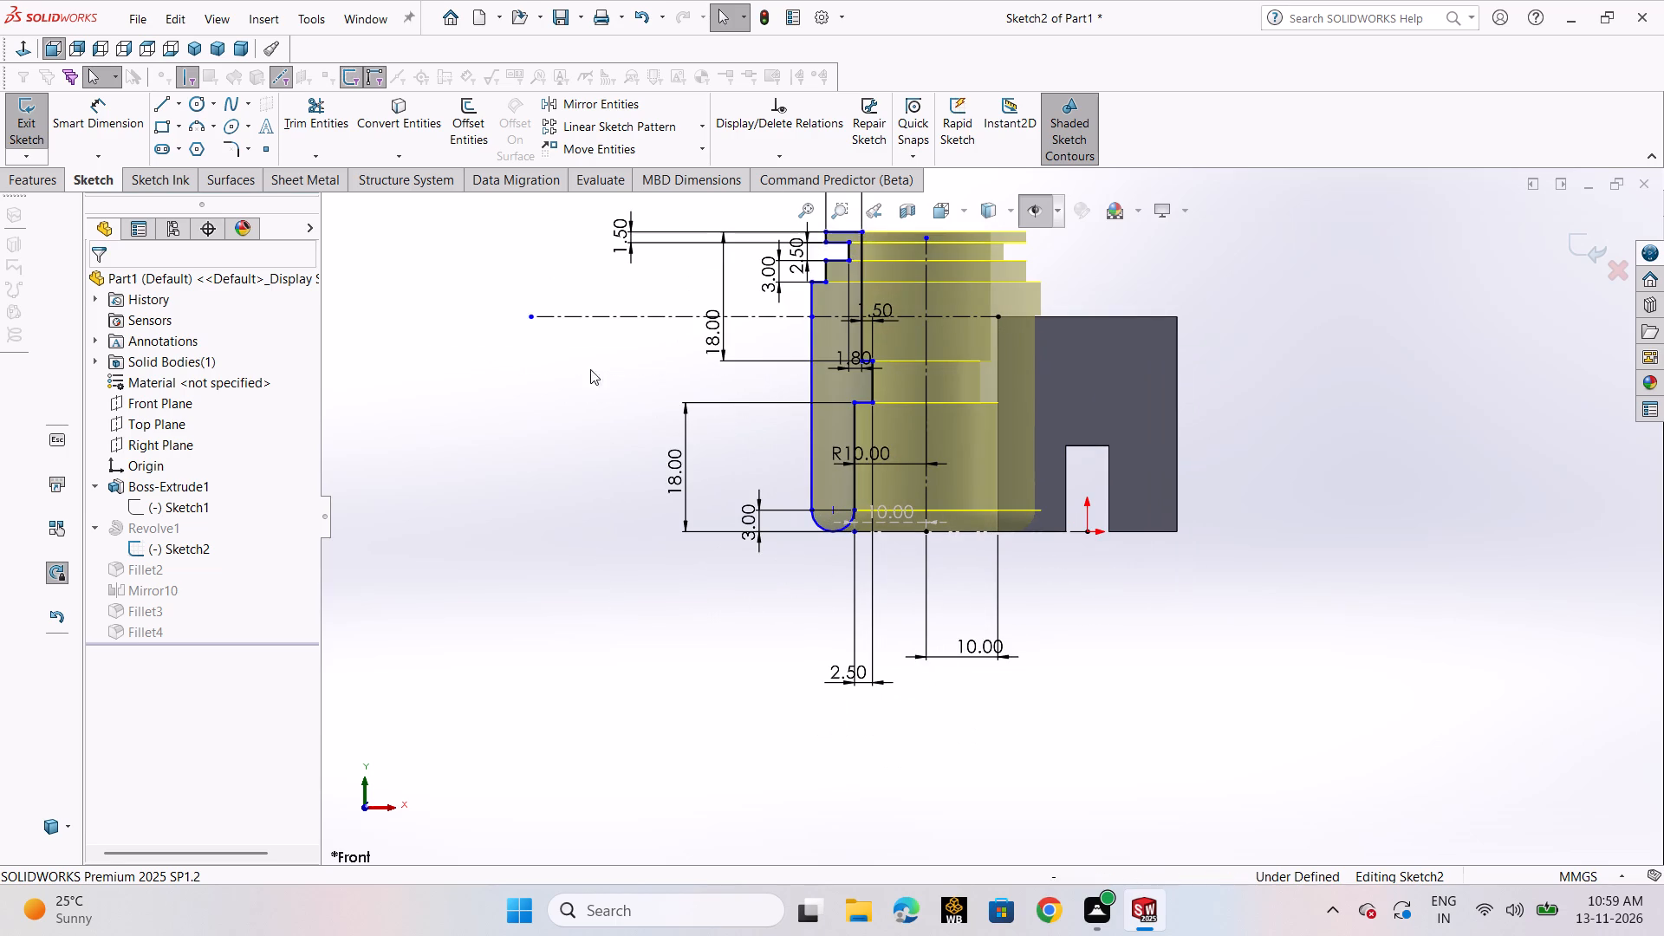
Check the horizontal distance between the revolve axis's lower end and the origin without placing a dimension, and leave the sketch.
left_click(133, 121)
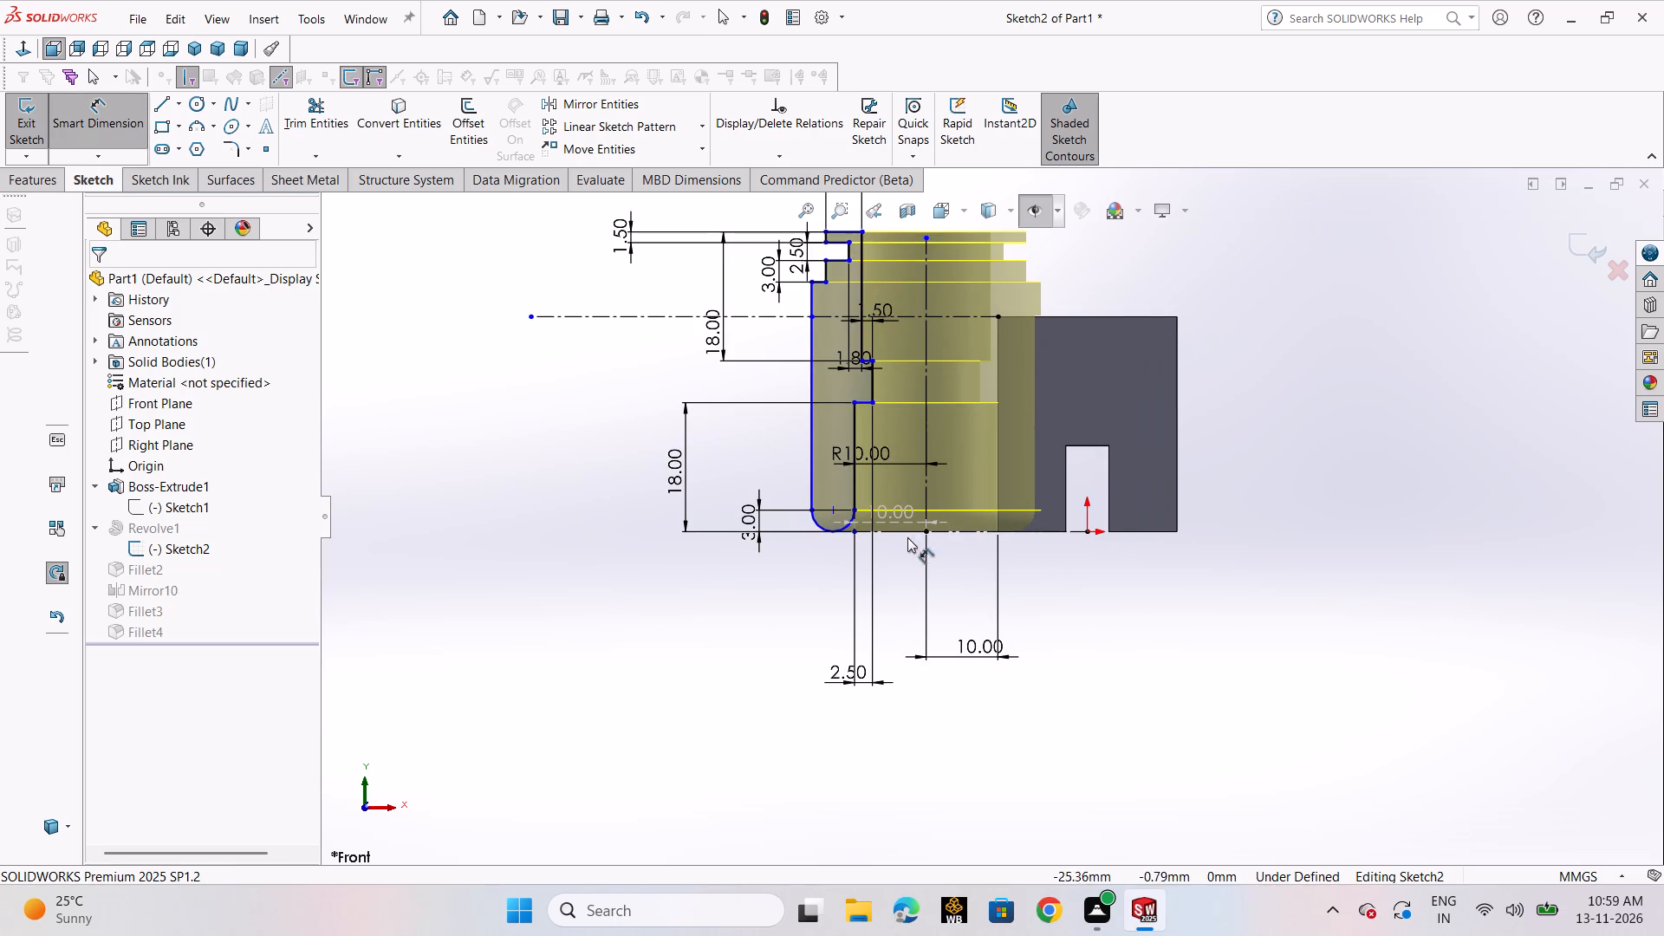
left_click(926, 532)
left_click(1087, 532)
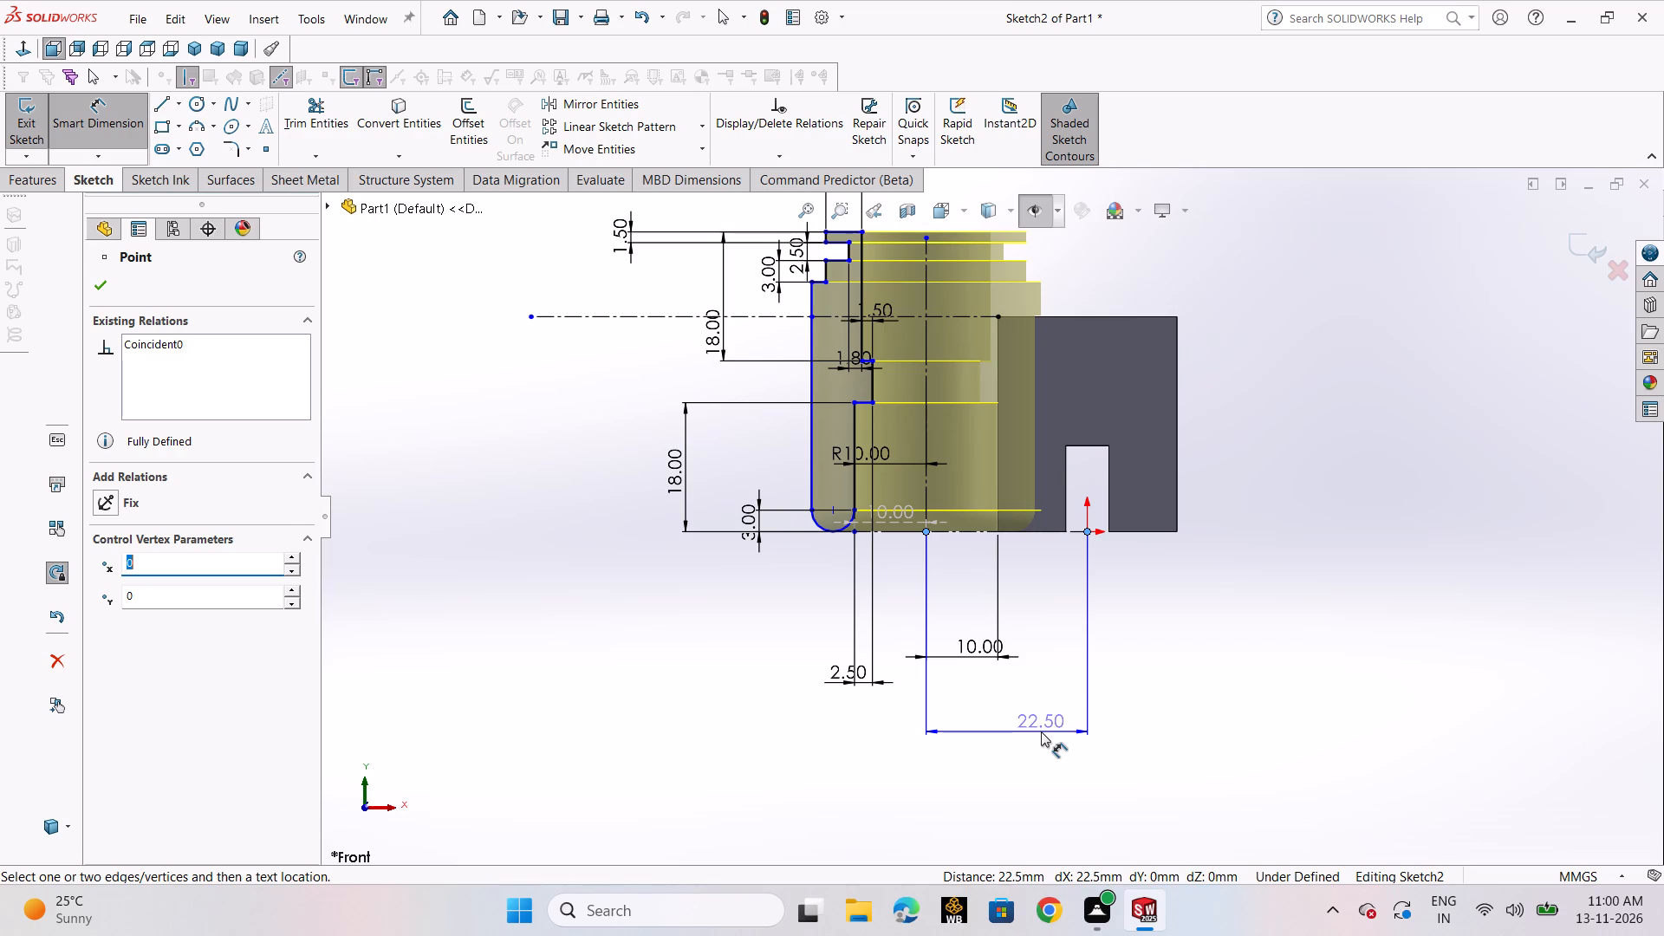
key("Escape")
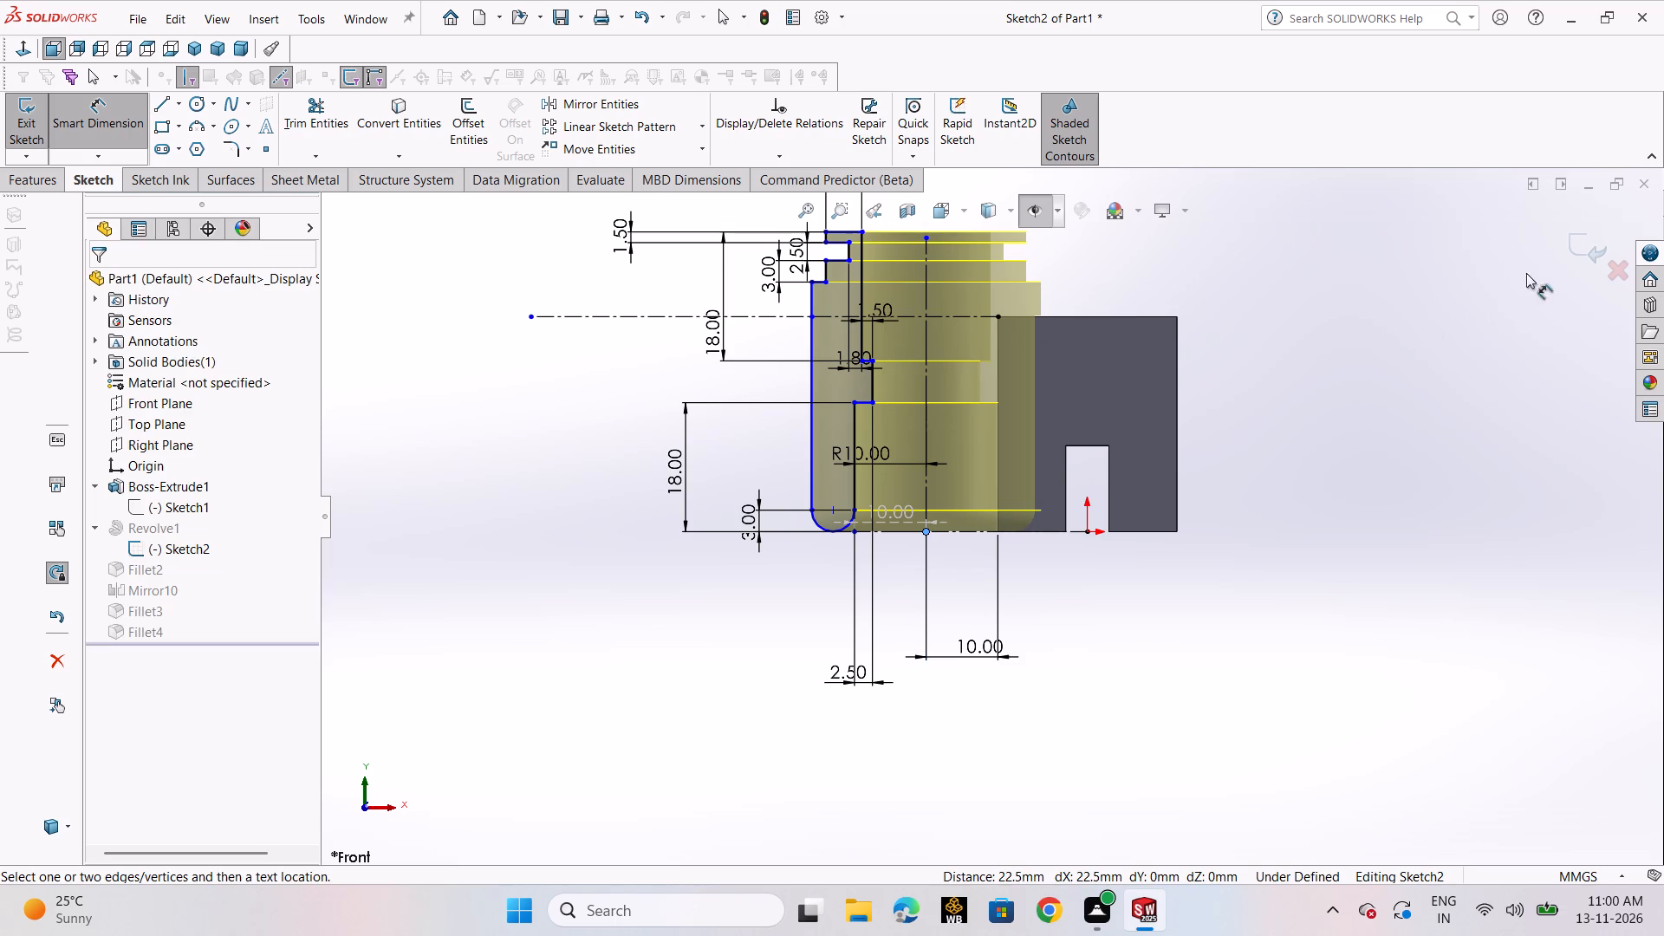
left_click(1579, 240)
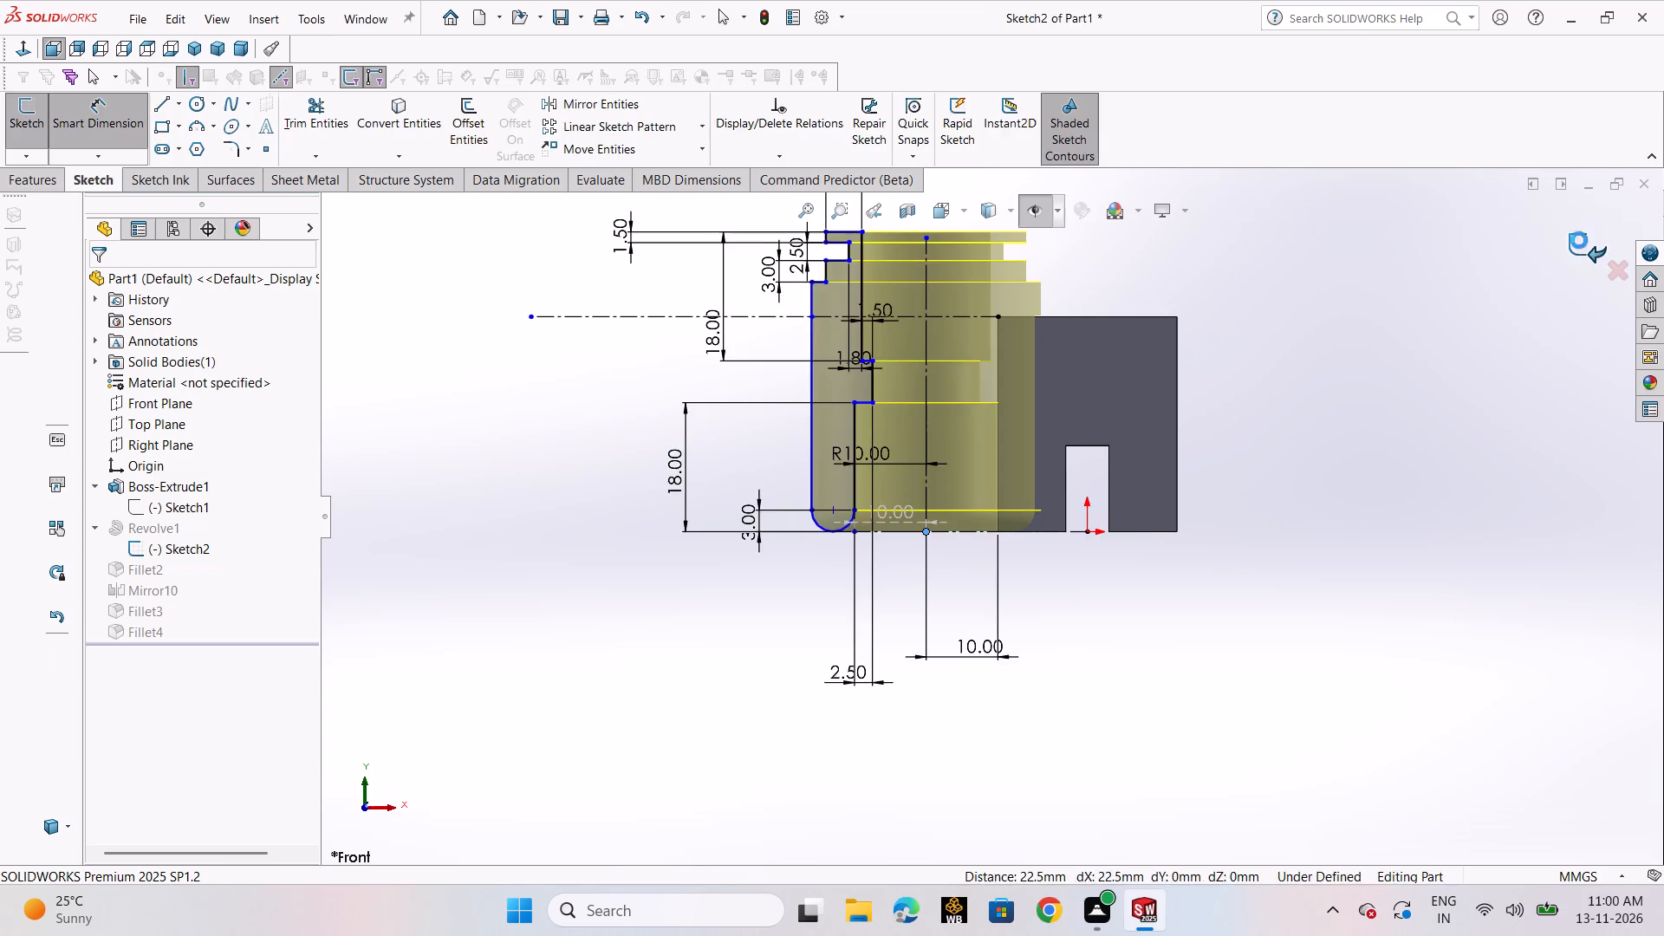
Return to Part2 and revolve the rectangle 360° about its vertical edge through the origin.
left_click(1238, 808)
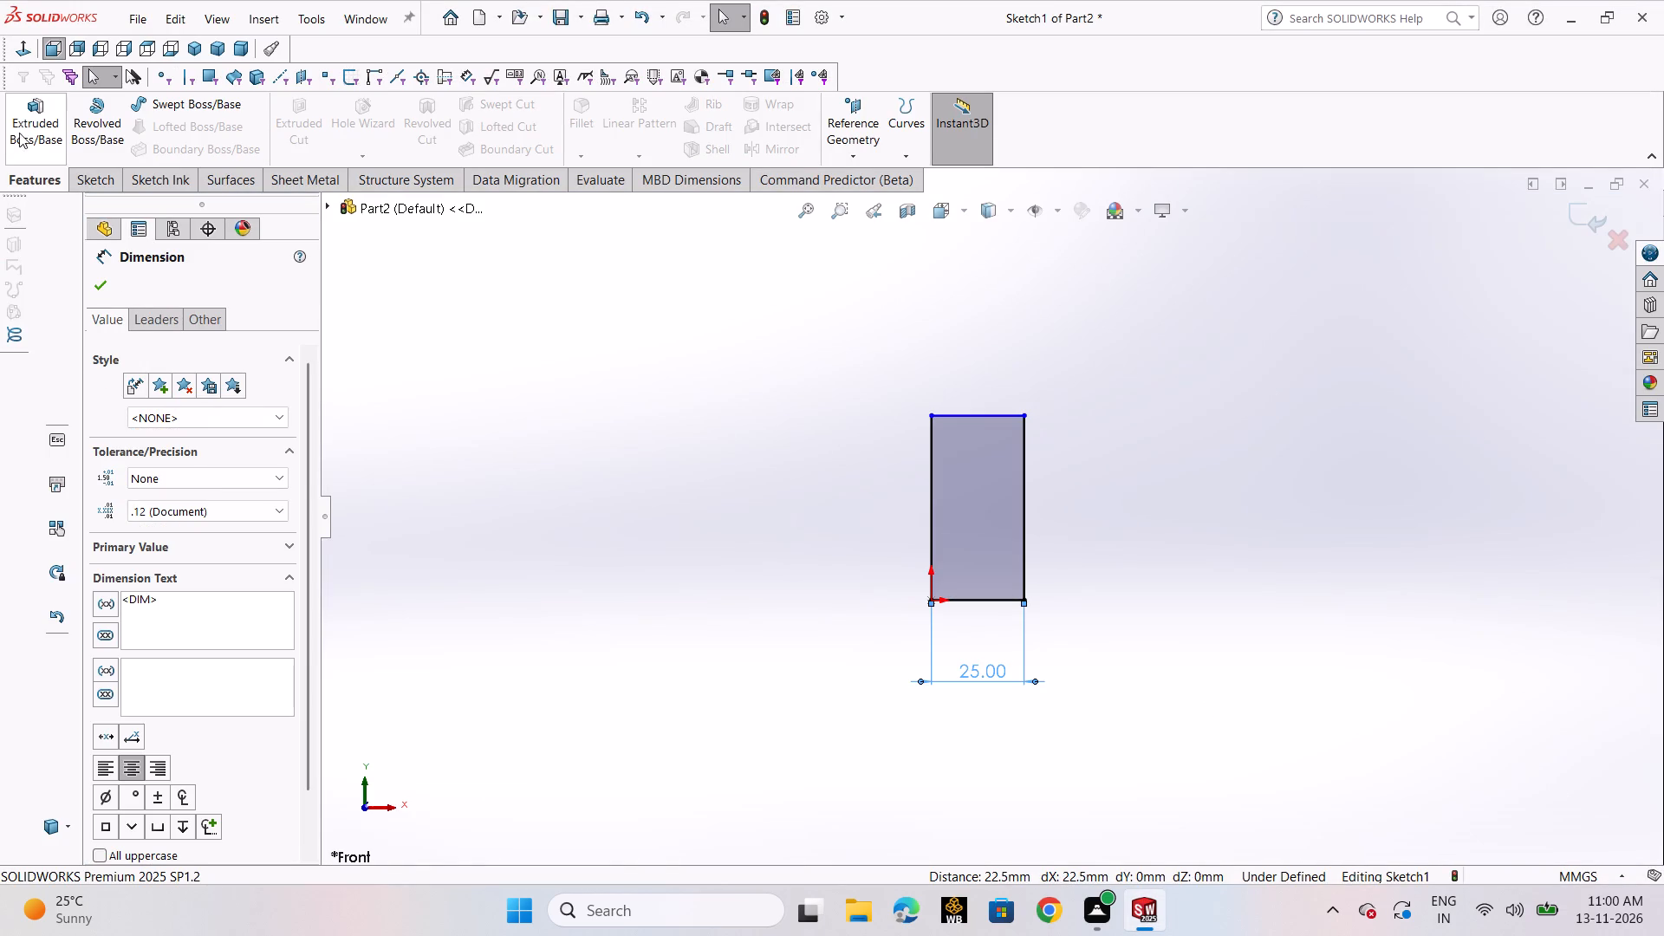
left_click(88, 130)
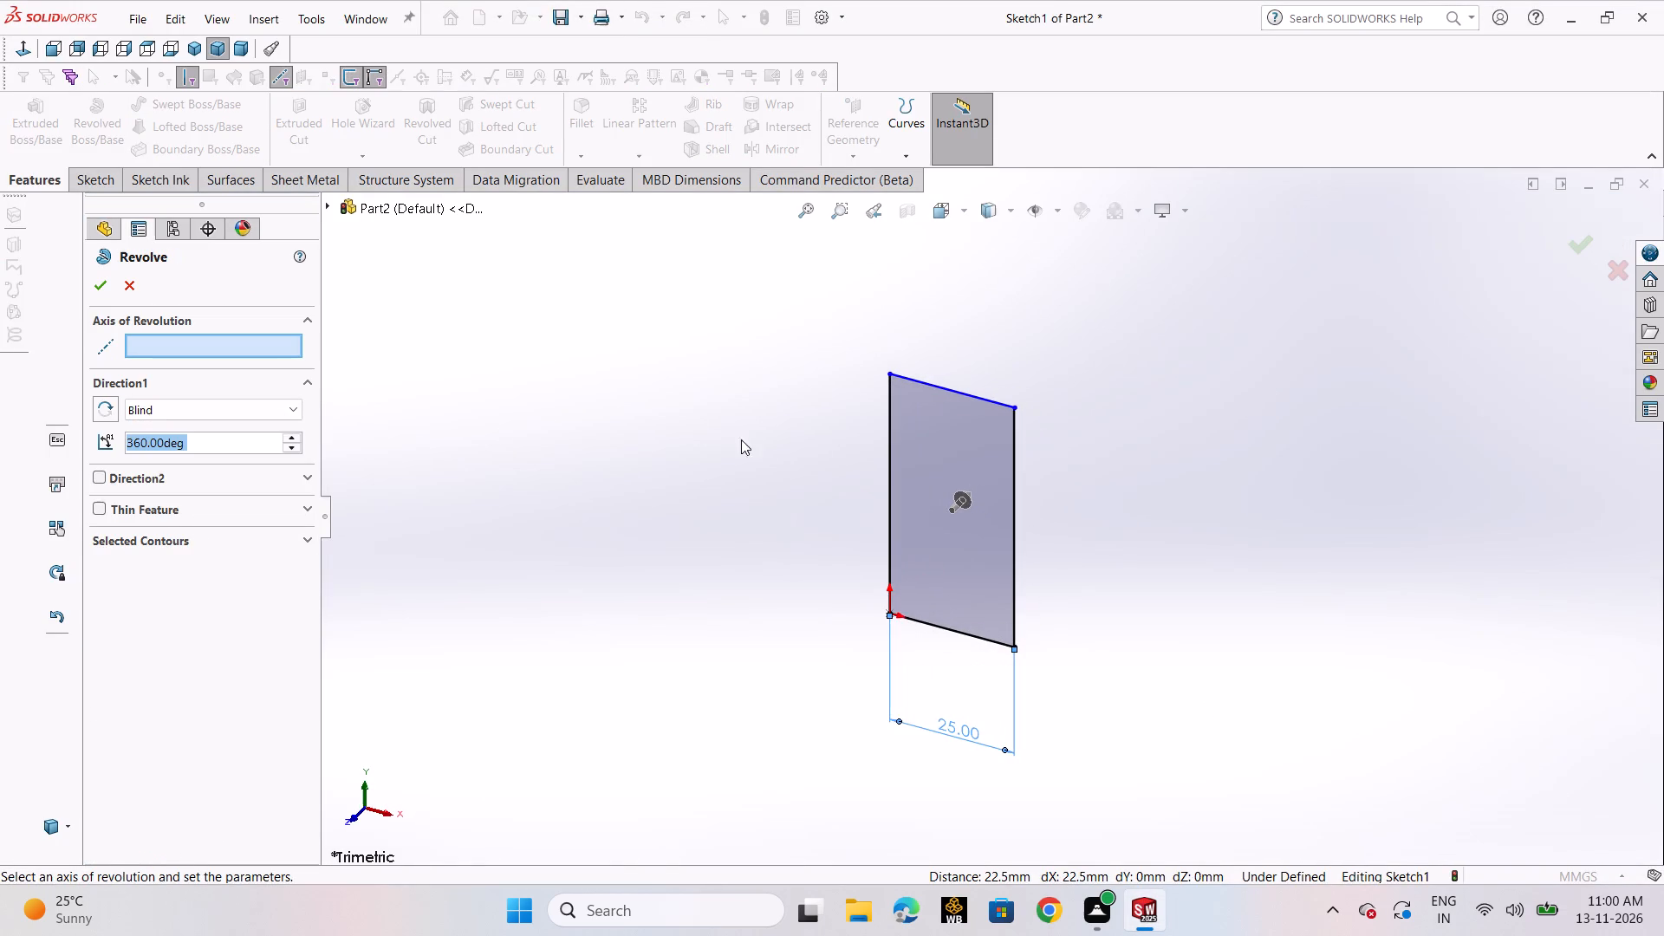
left_click(888, 451)
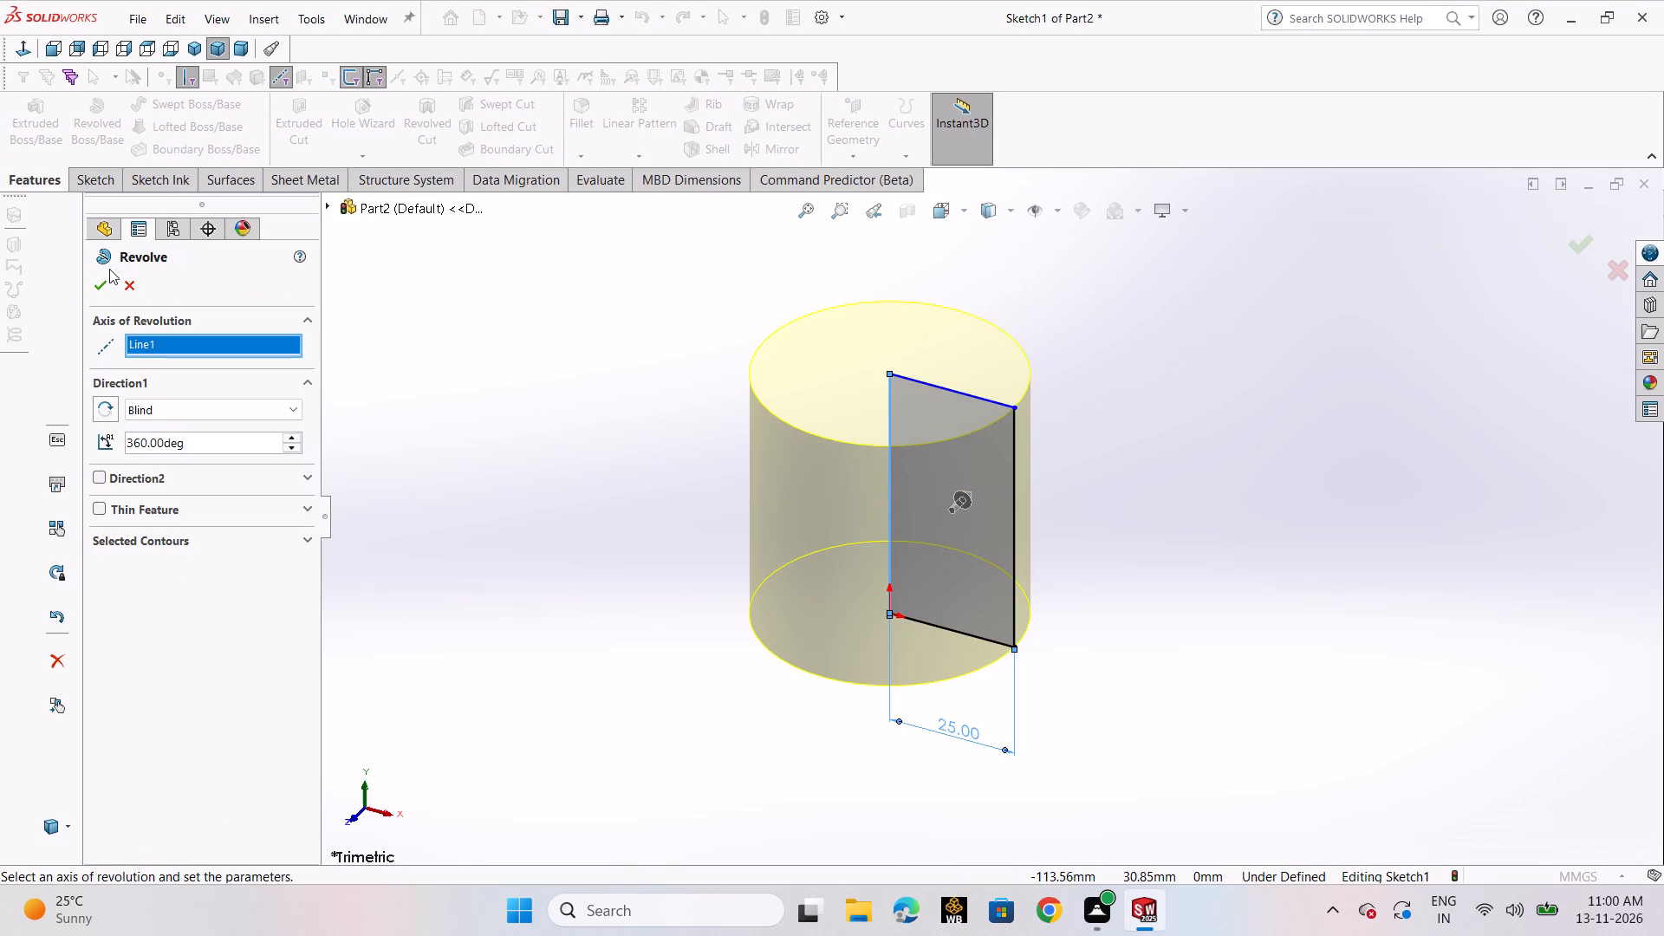
left_click(104, 283)
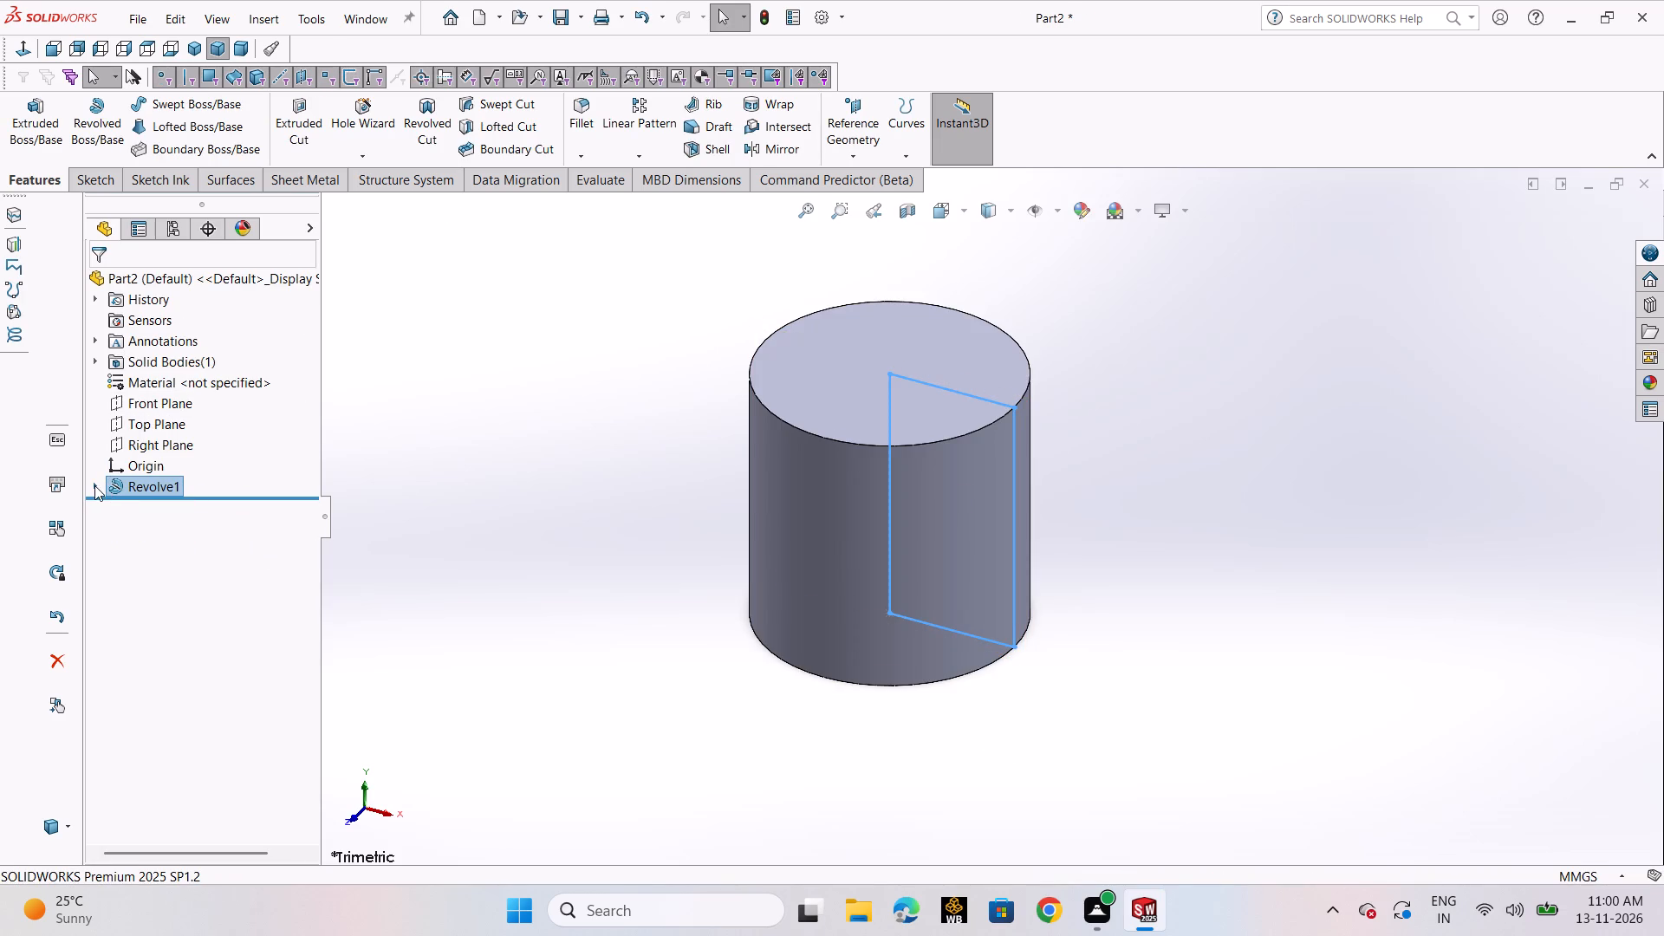
Reopen the revolved cylinder's profile sketch, dimension the rectangle's outer vertical edge to 100 mm, and leave the sketch.
left_click(93, 485)
left_click(159, 510)
left_click(178, 446)
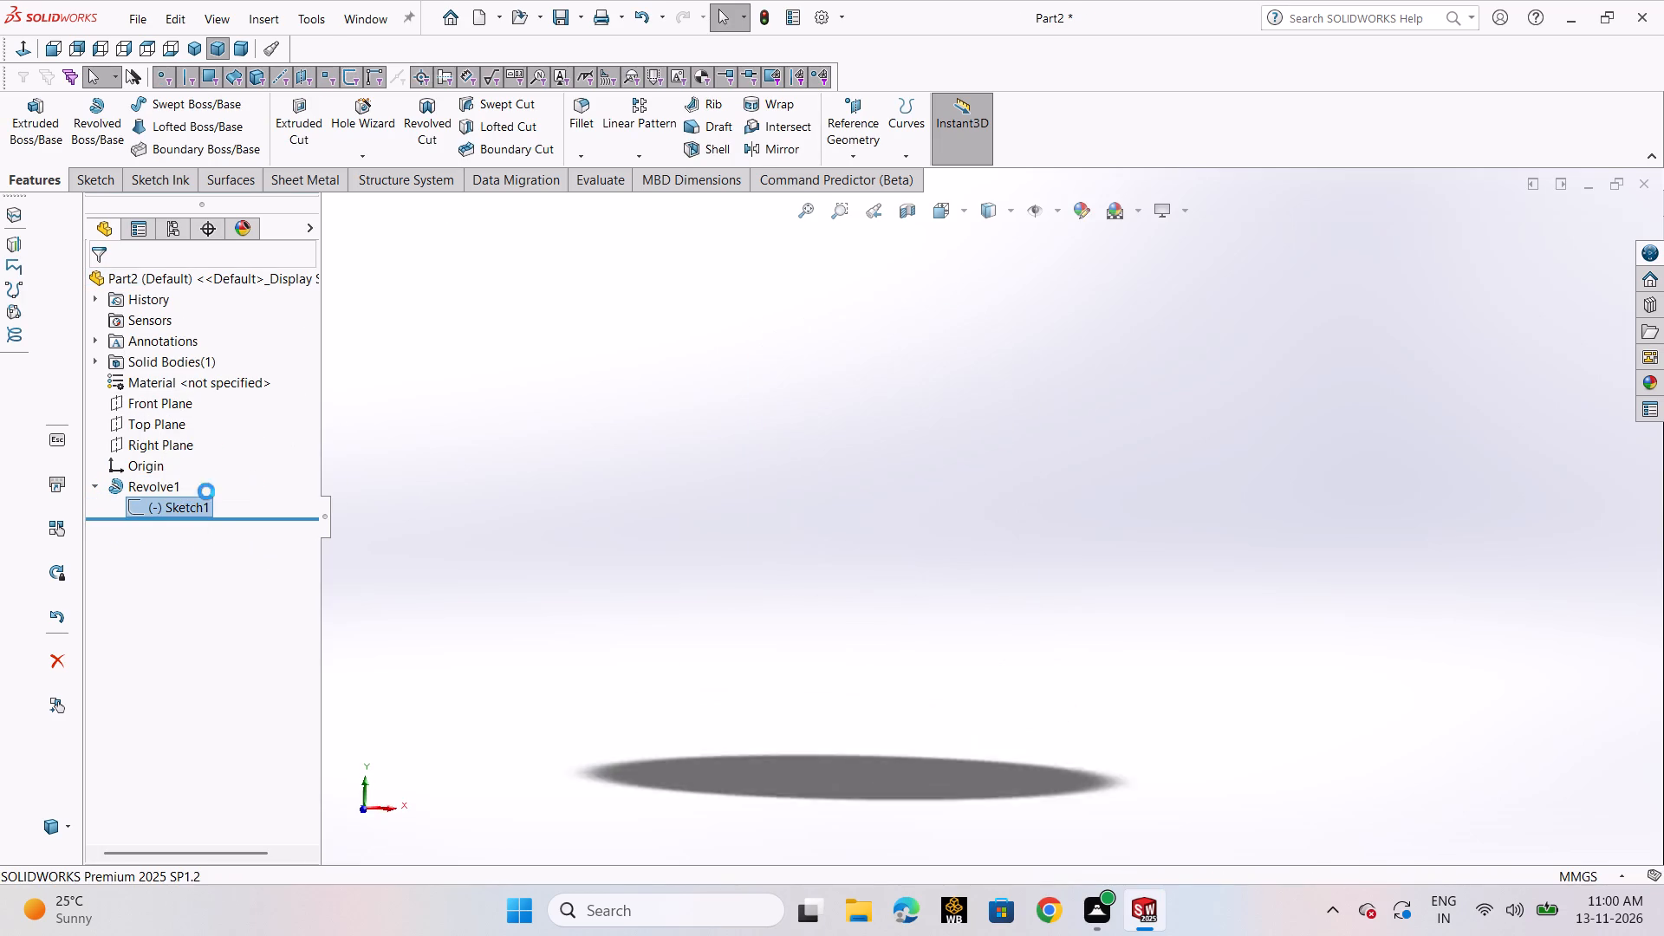
left_click(107, 131)
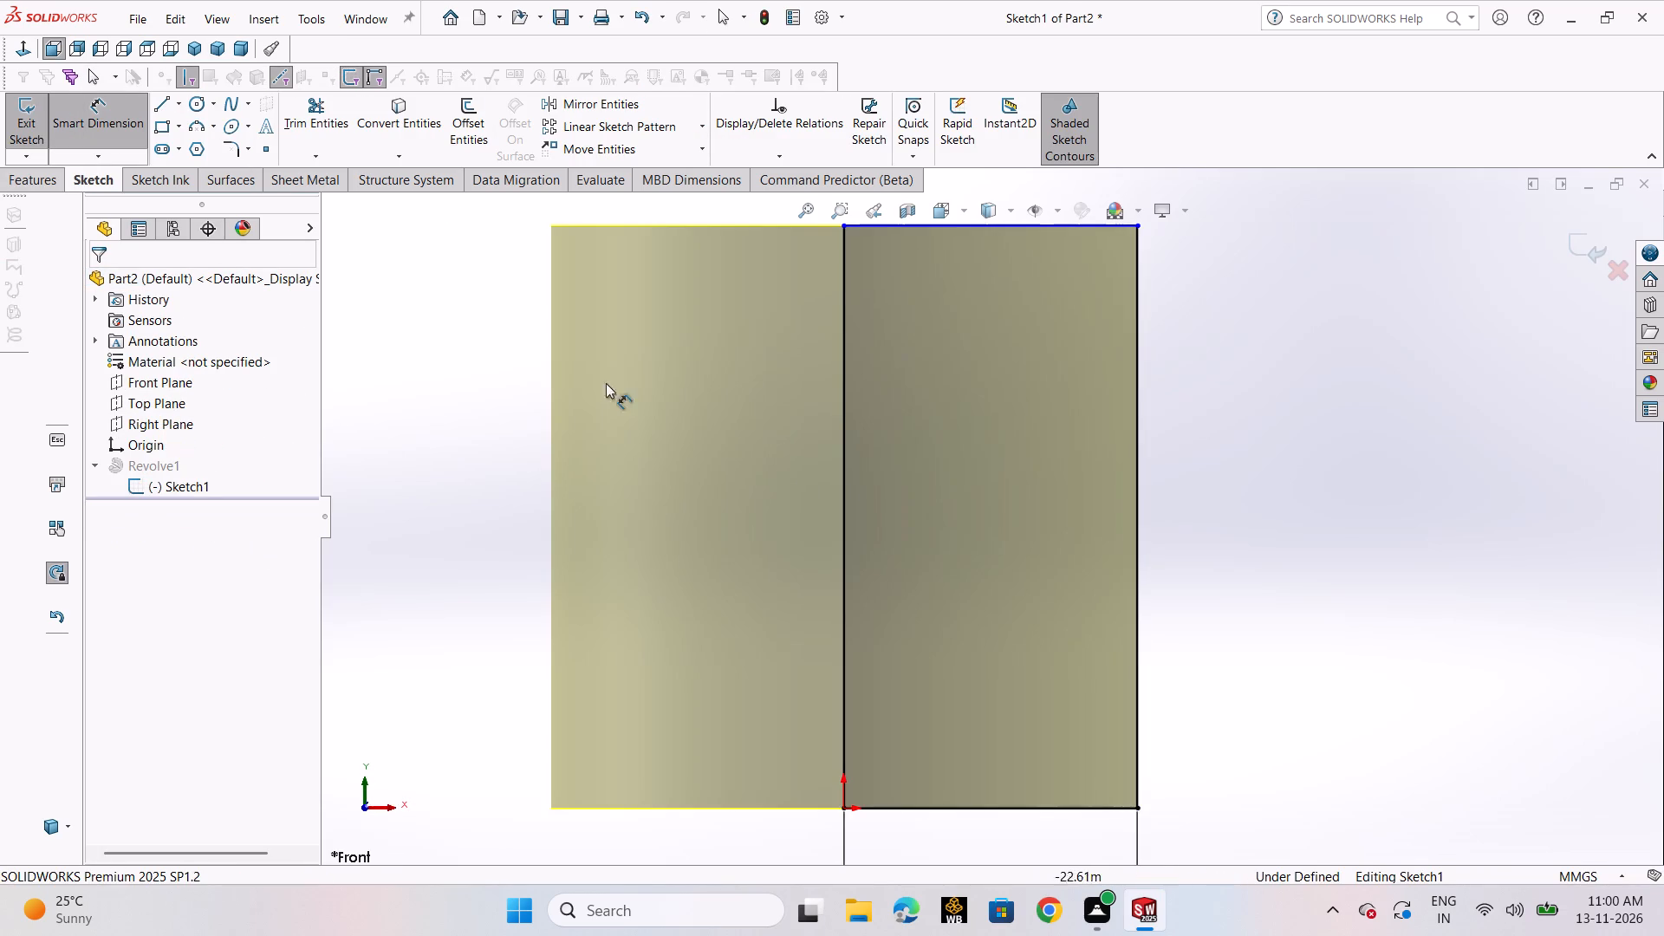
left_click(1136, 508)
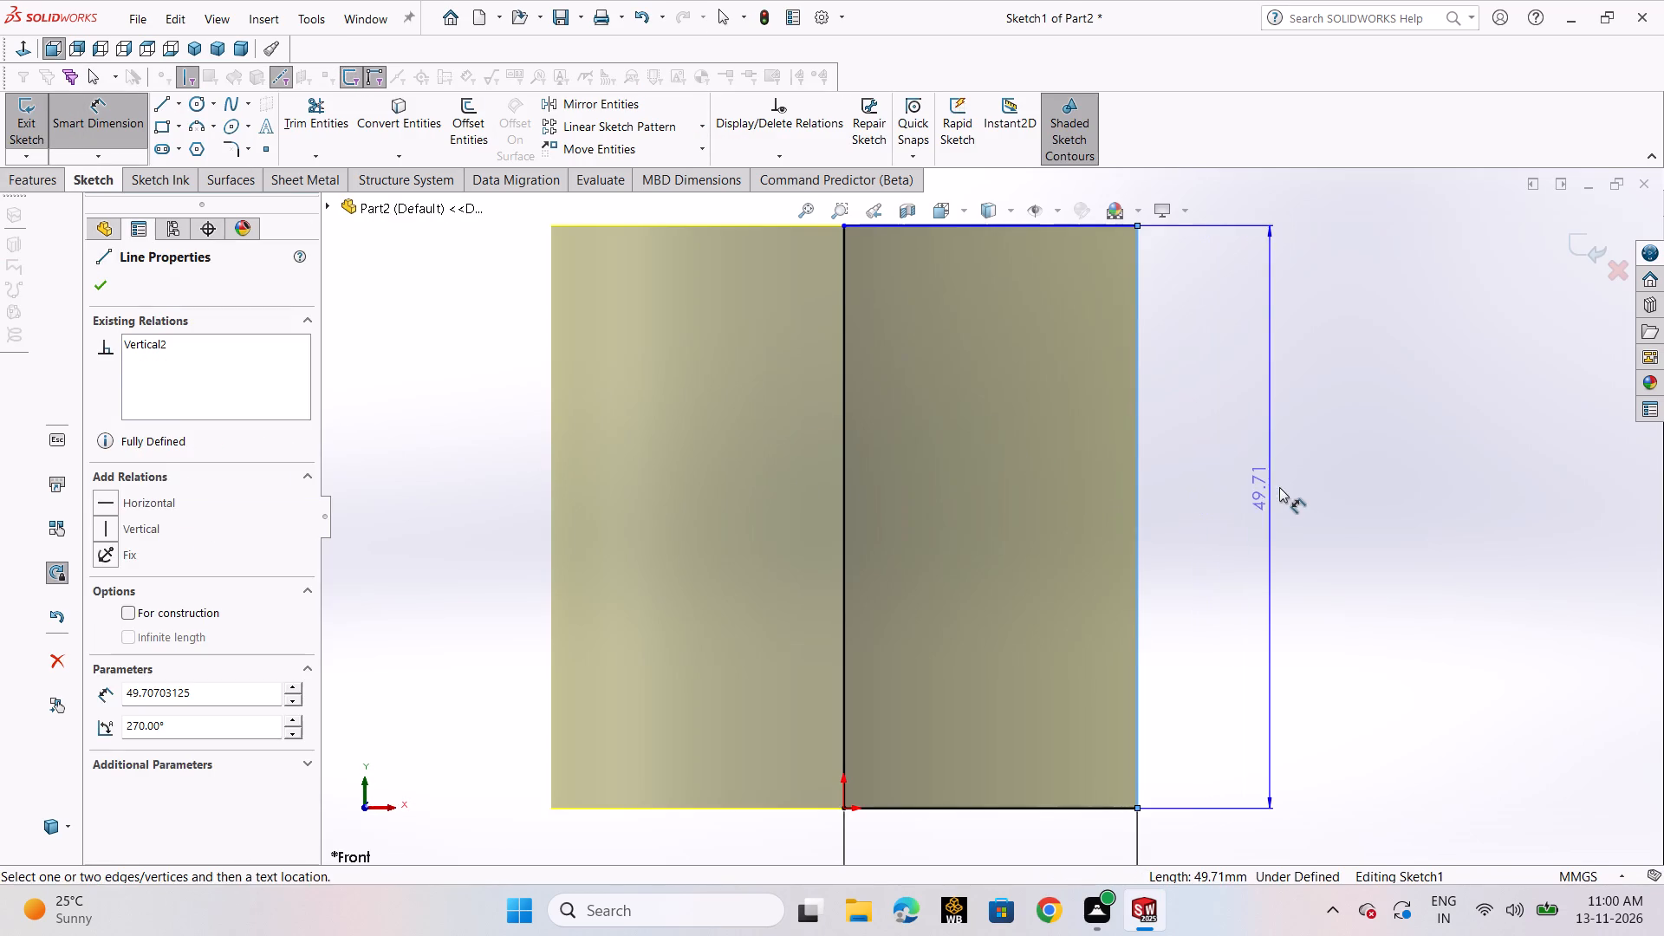
left_click(1281, 488)
type("100")
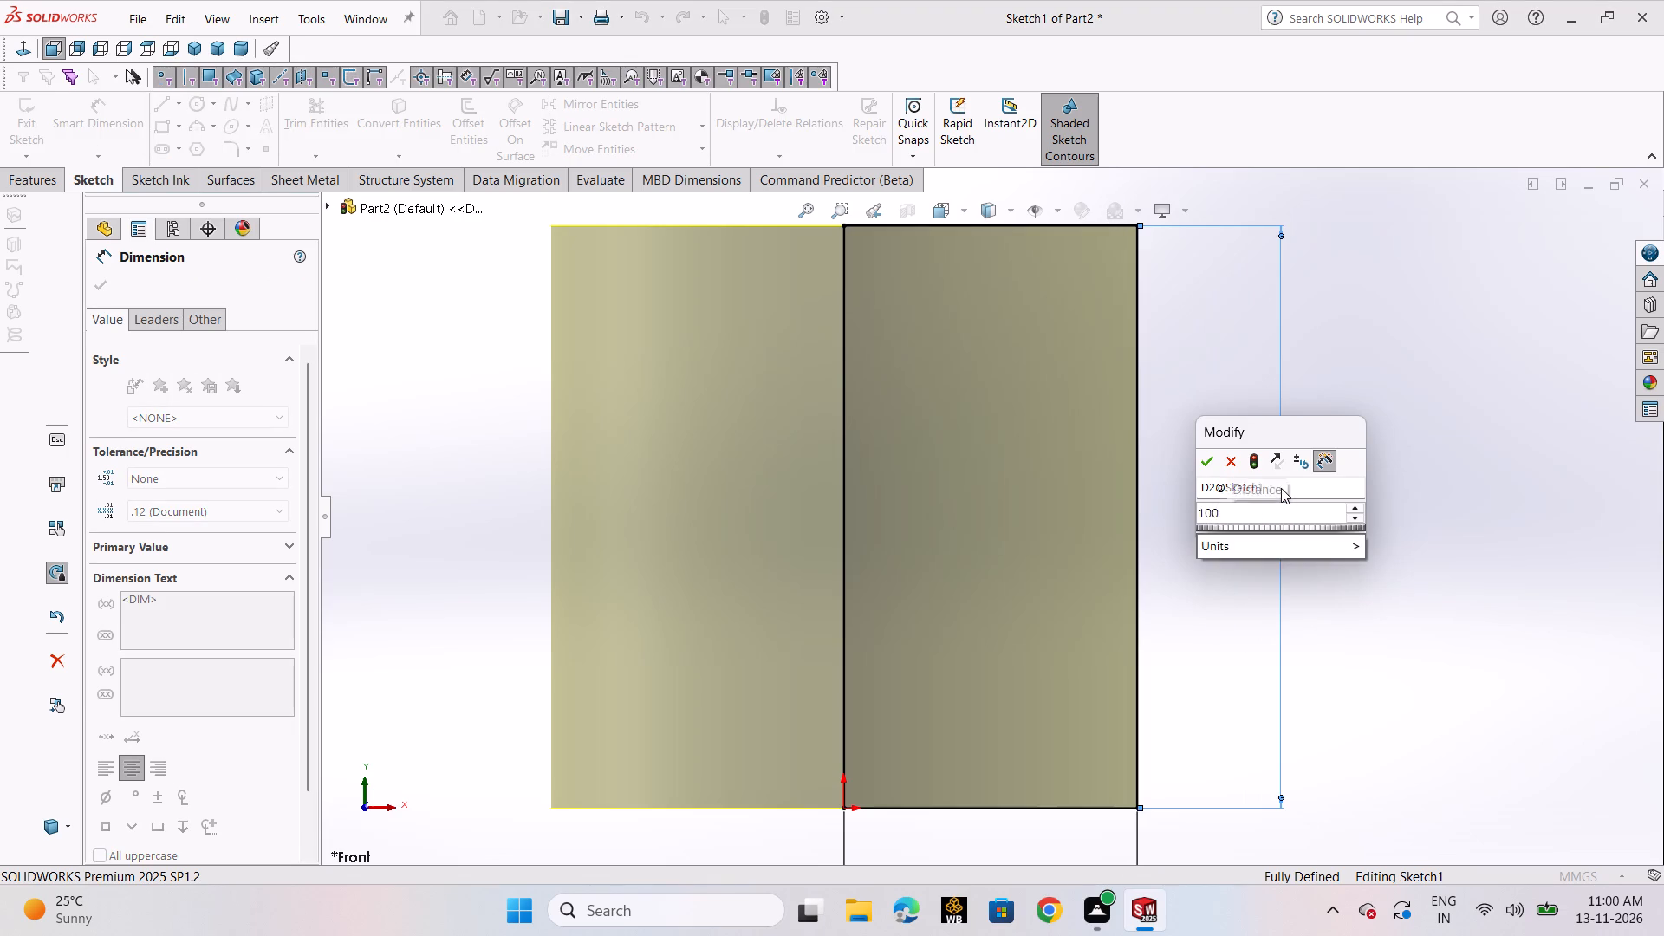
key("Return")
scroll(1216, 408, "up", 4)
scroll(1216, 392, "down", 2)
scroll(1216, 392, "up", 1)
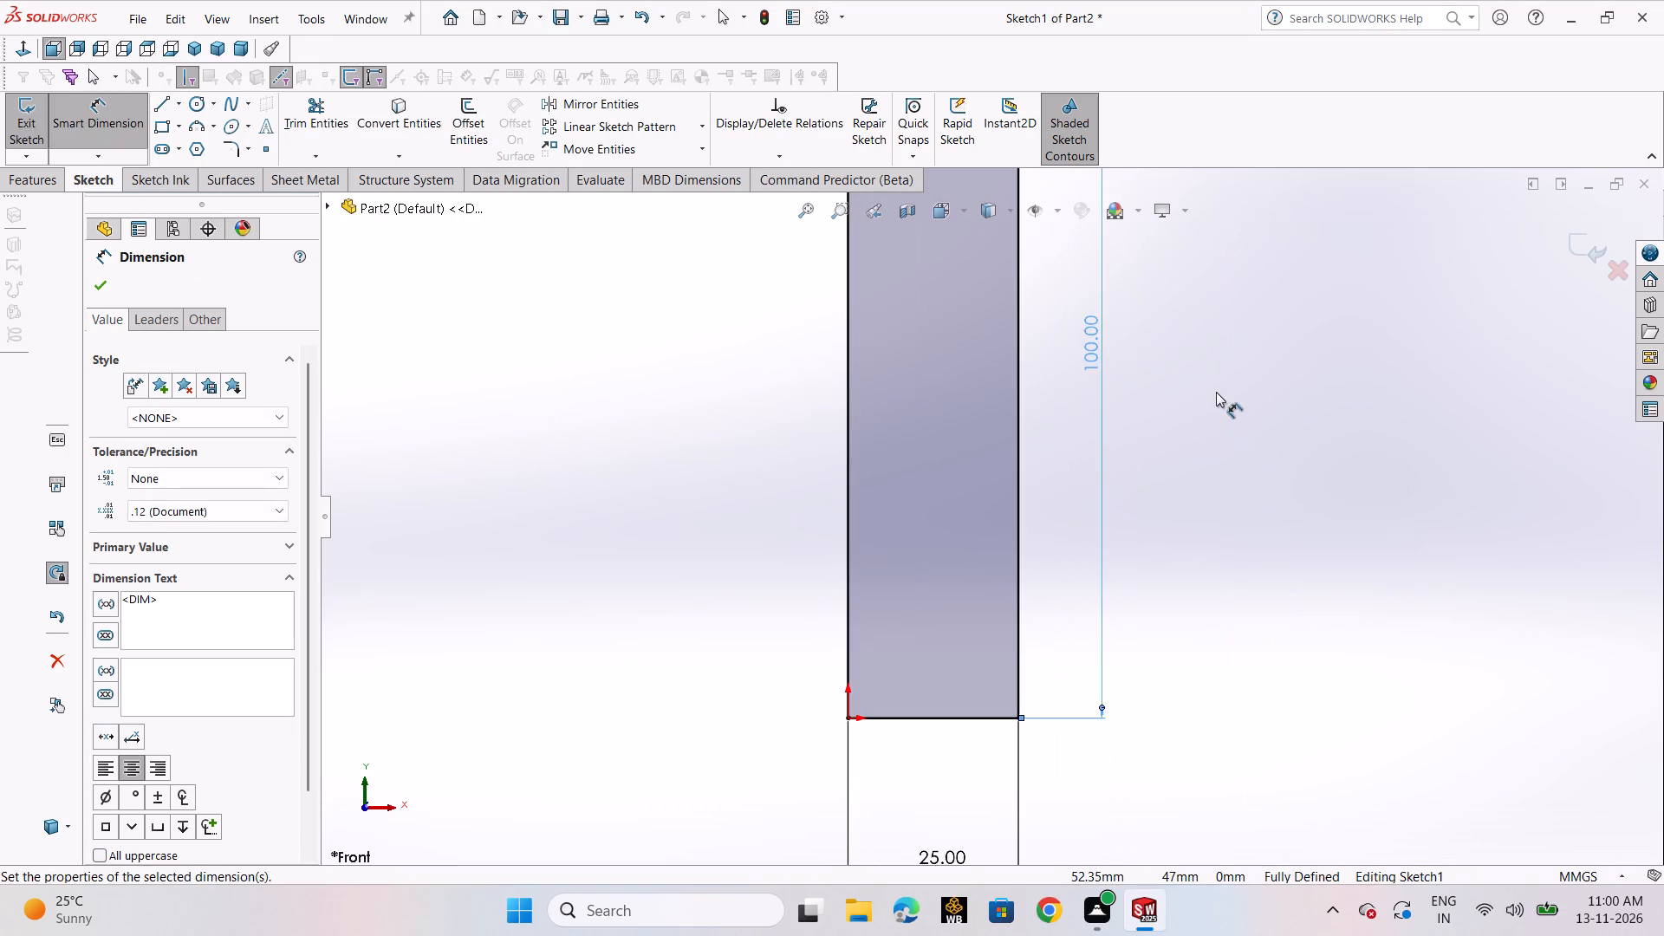
scroll(1216, 386, "up", 1)
scroll(1216, 386, "down", 1)
scroll(1216, 386, "up", 5)
left_click(1566, 237)
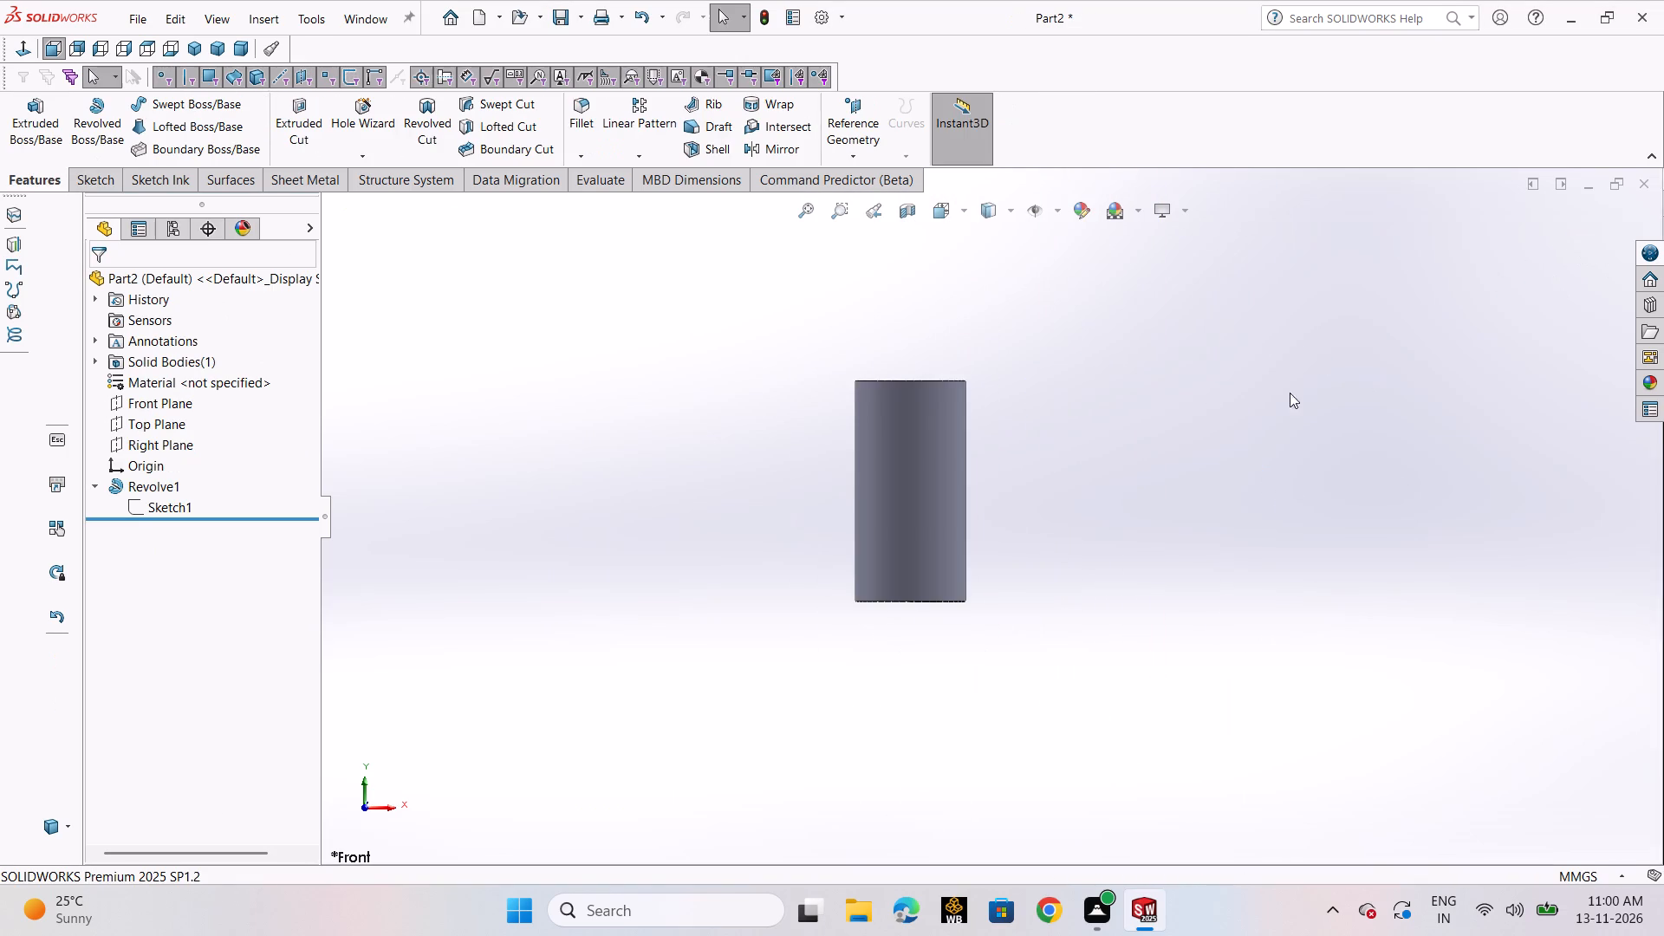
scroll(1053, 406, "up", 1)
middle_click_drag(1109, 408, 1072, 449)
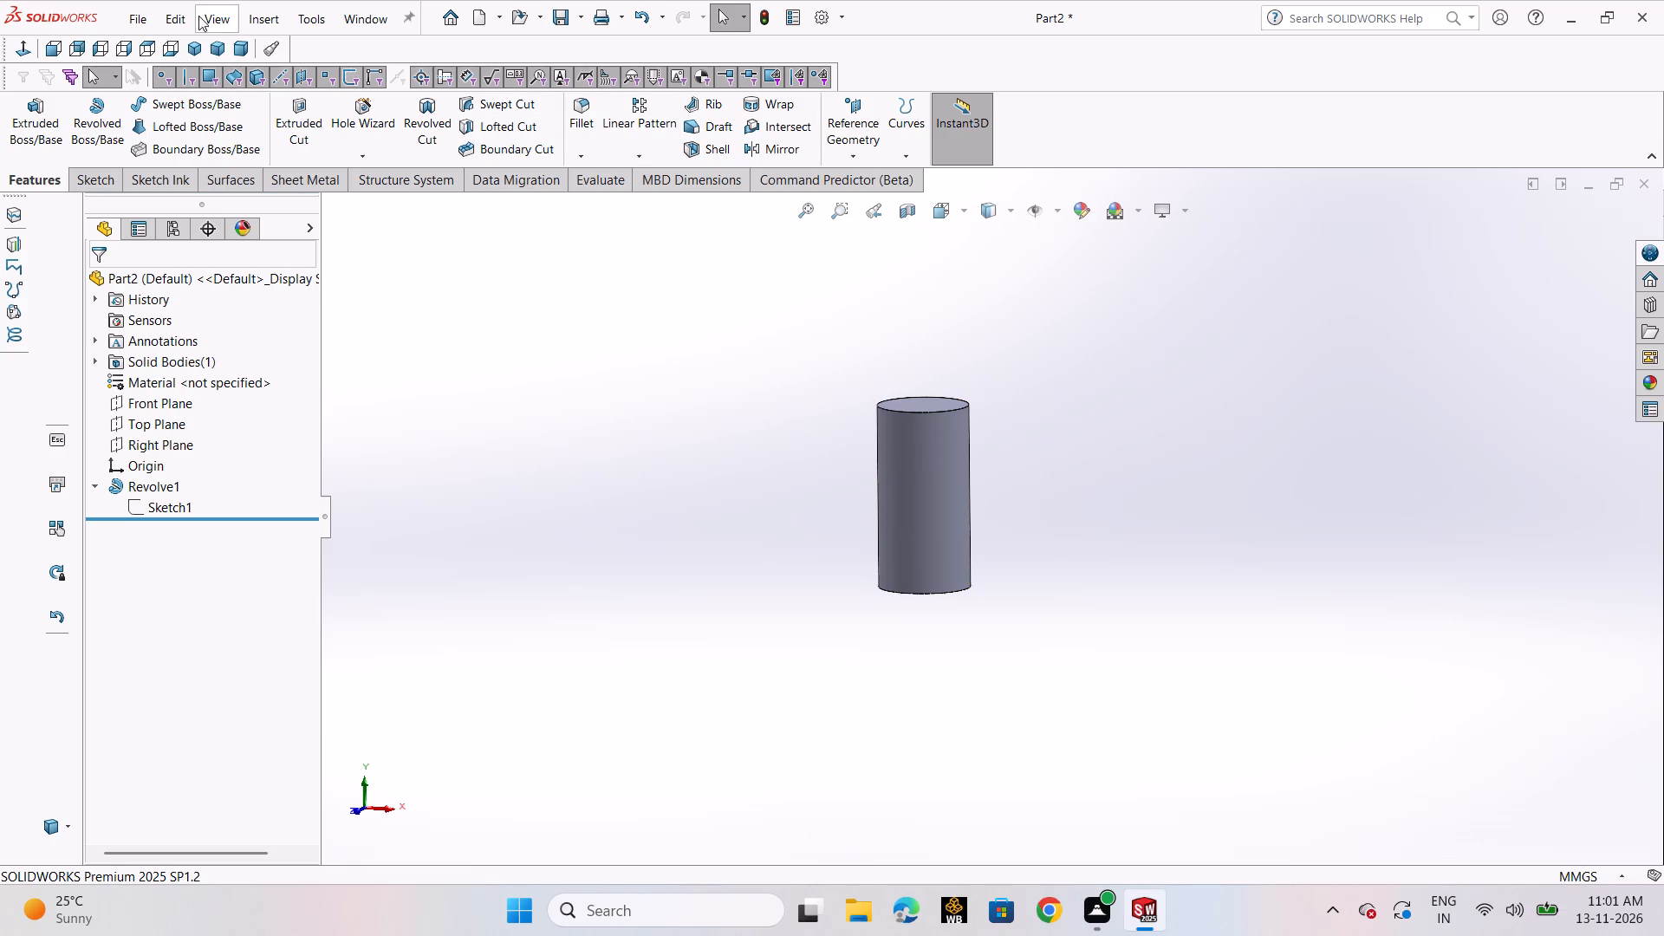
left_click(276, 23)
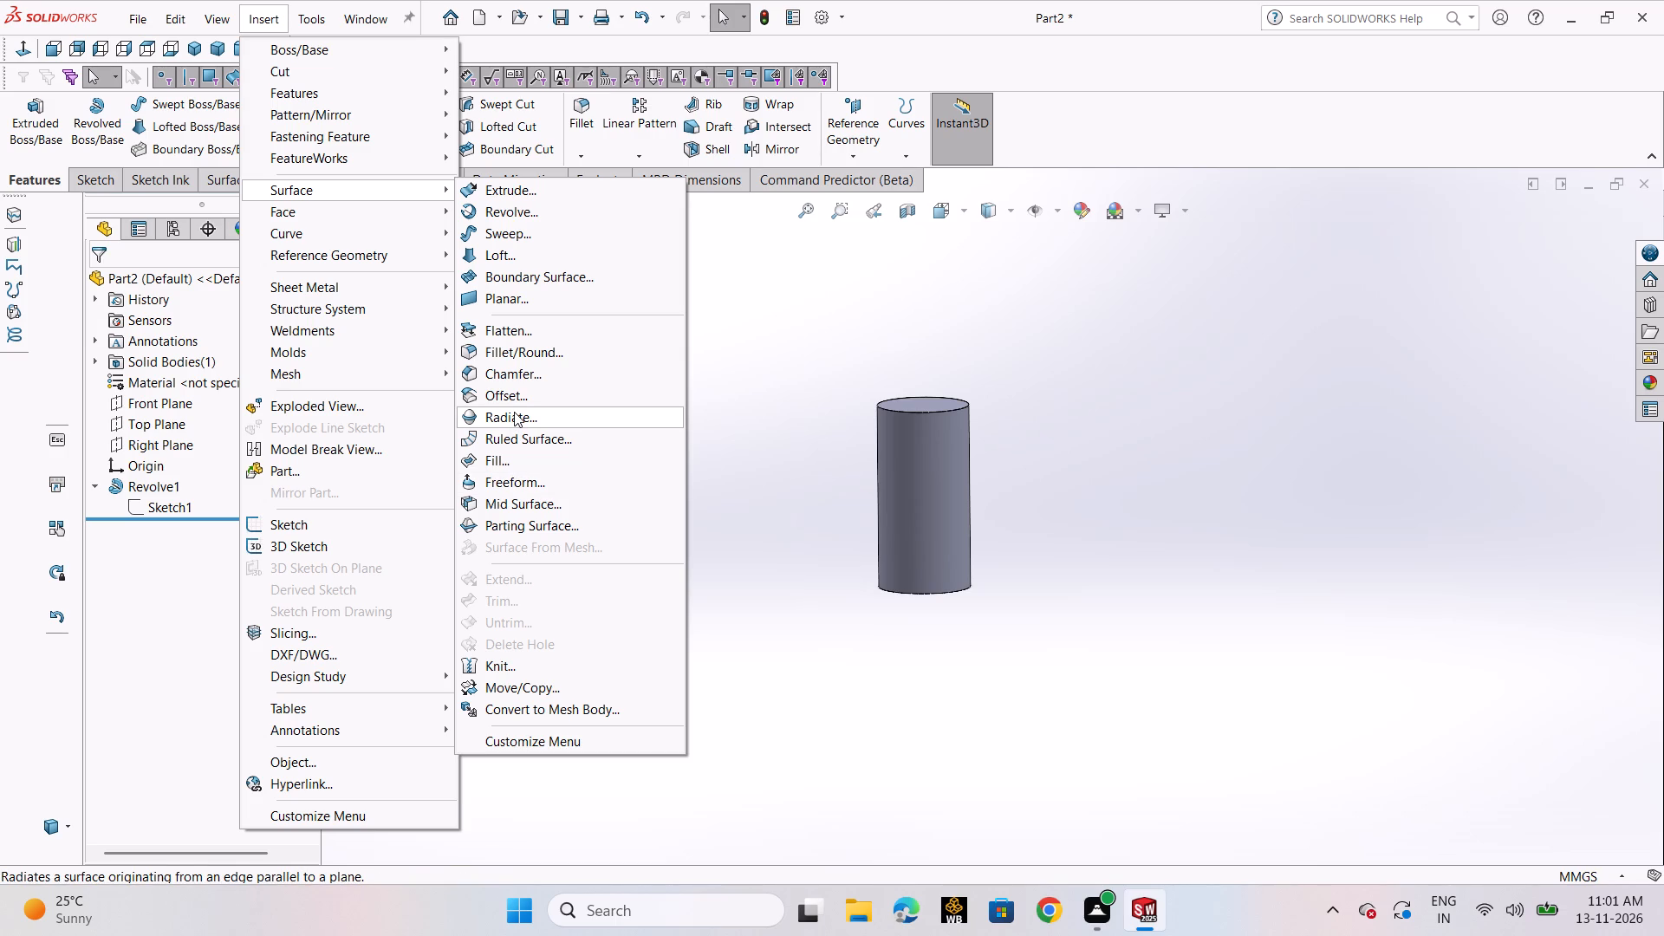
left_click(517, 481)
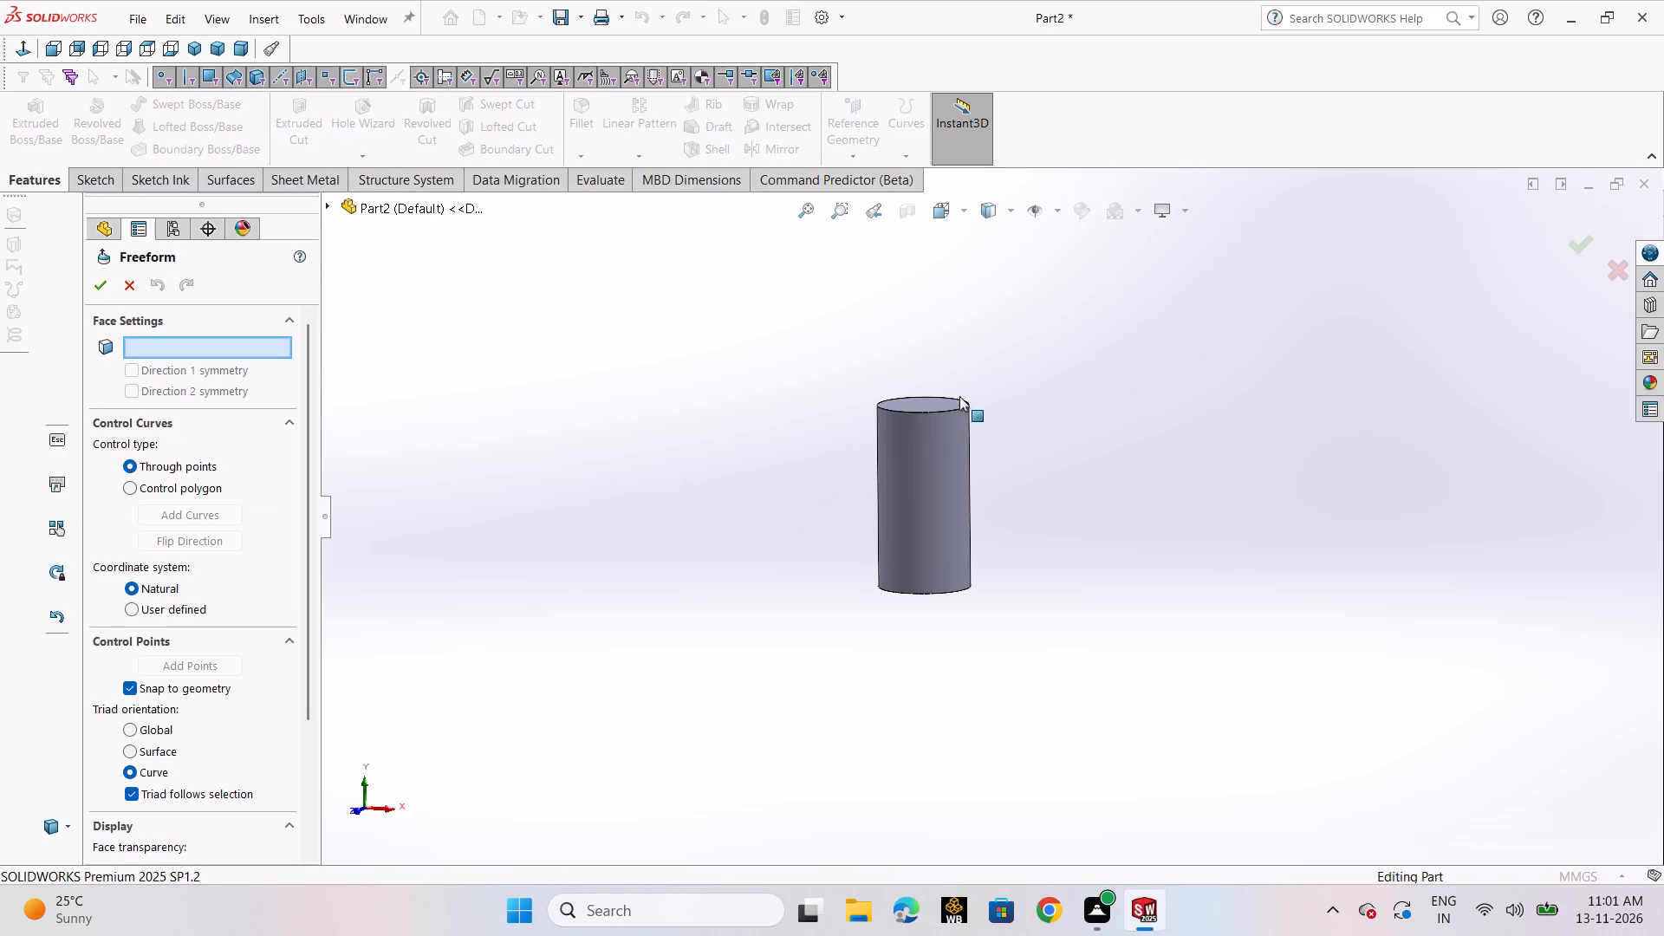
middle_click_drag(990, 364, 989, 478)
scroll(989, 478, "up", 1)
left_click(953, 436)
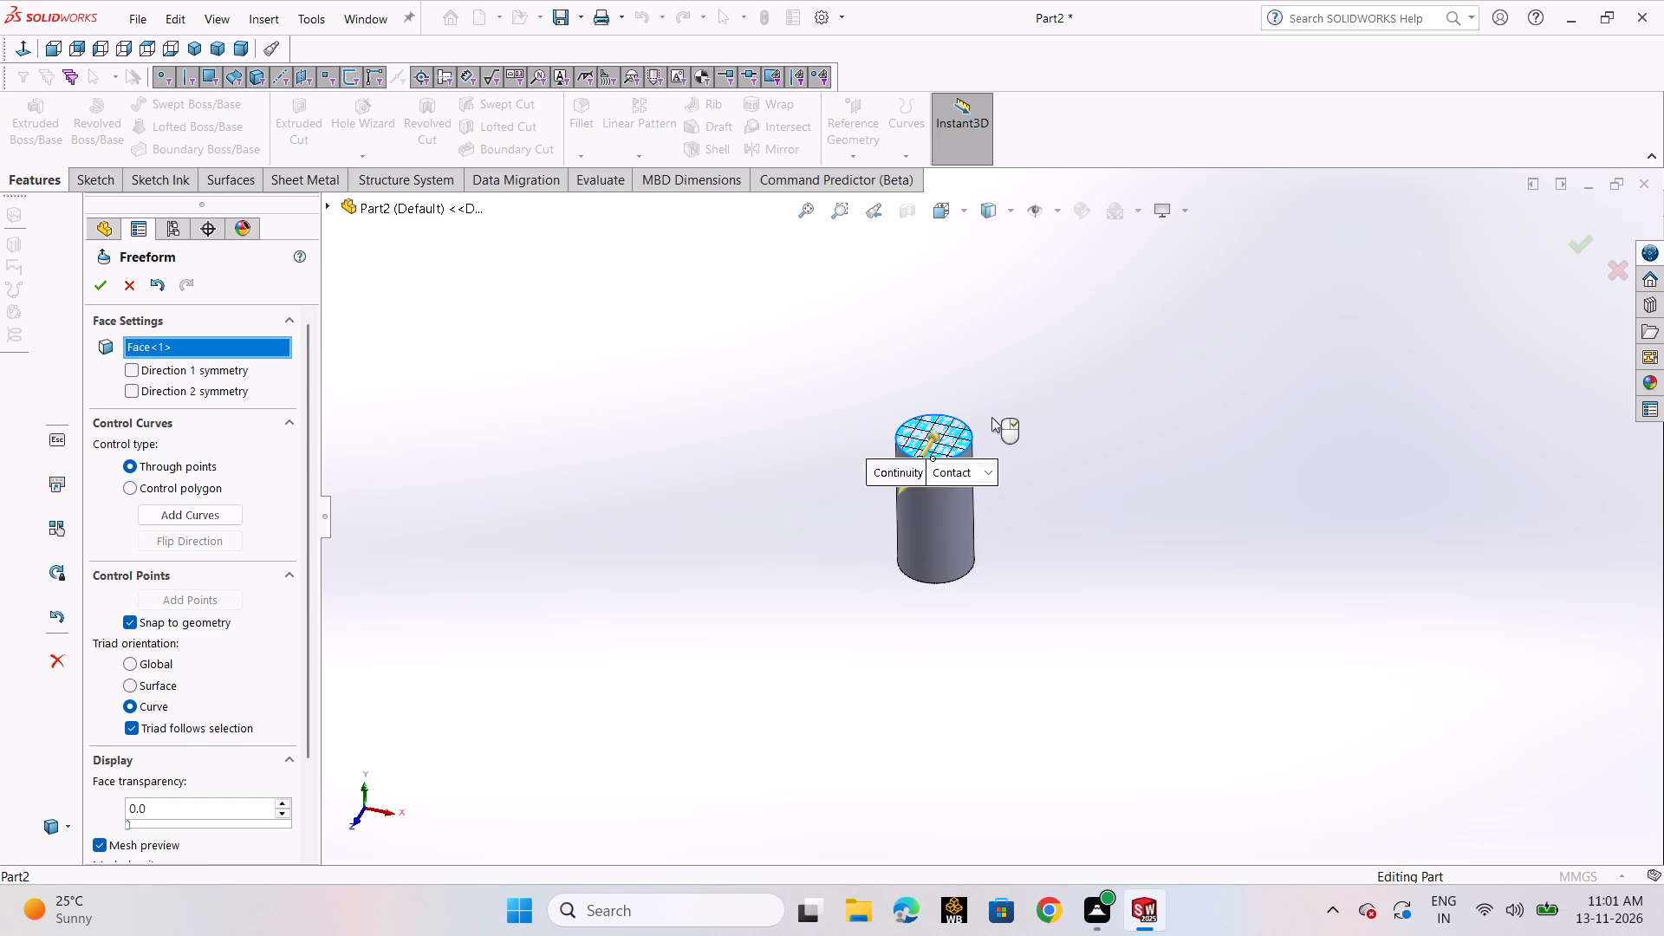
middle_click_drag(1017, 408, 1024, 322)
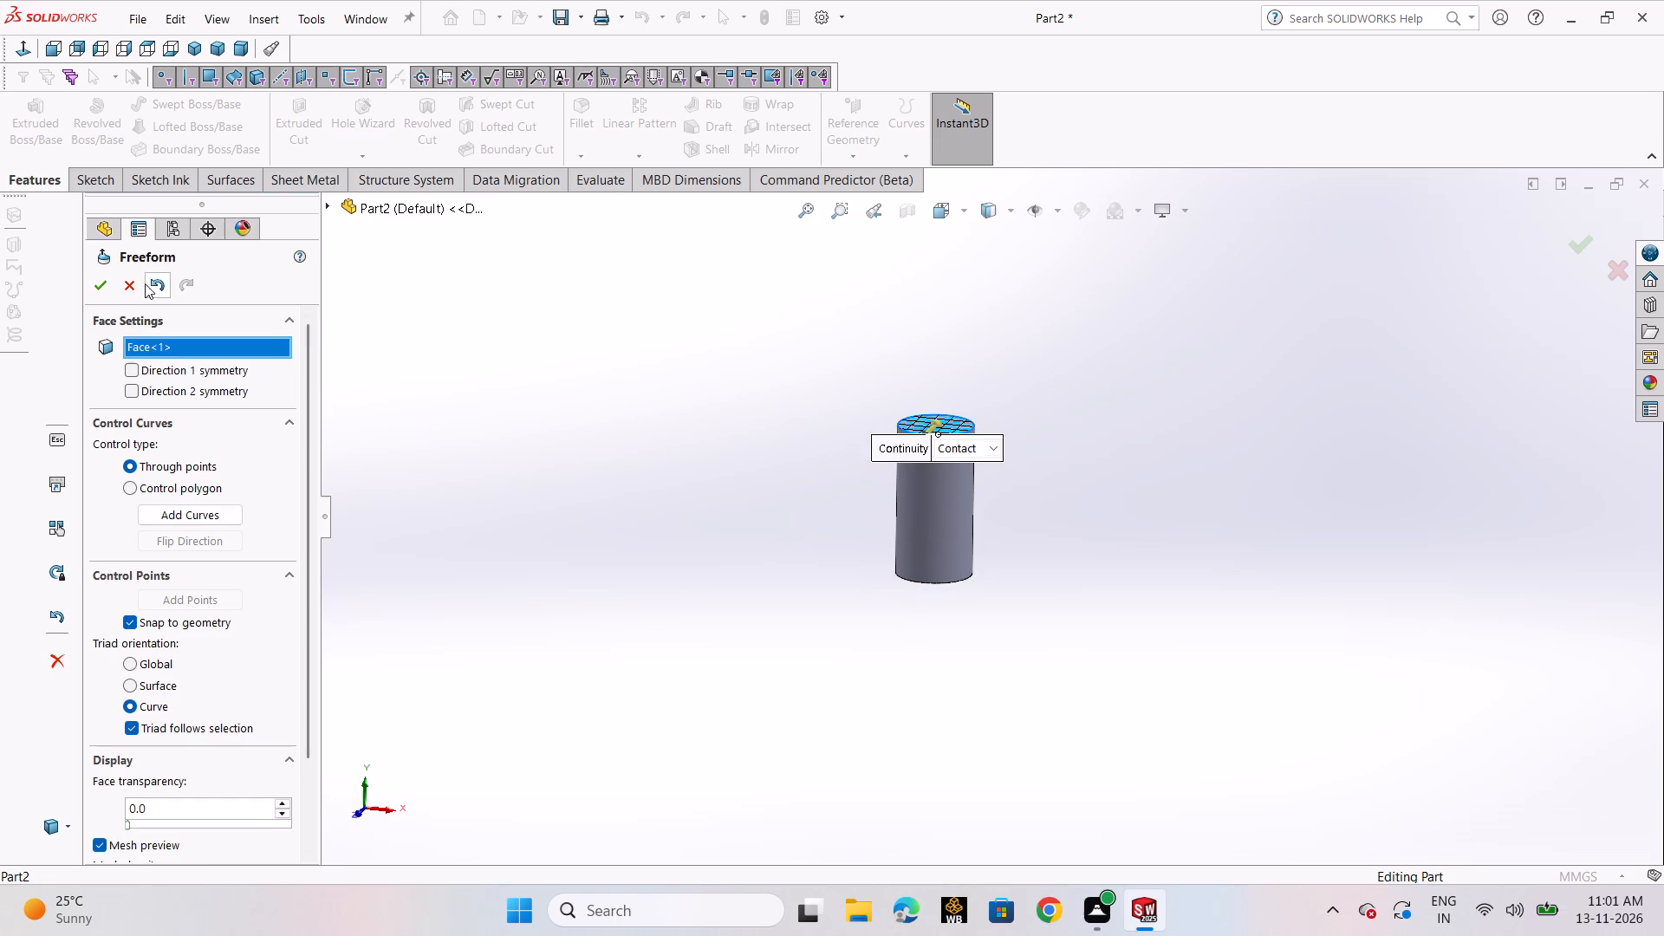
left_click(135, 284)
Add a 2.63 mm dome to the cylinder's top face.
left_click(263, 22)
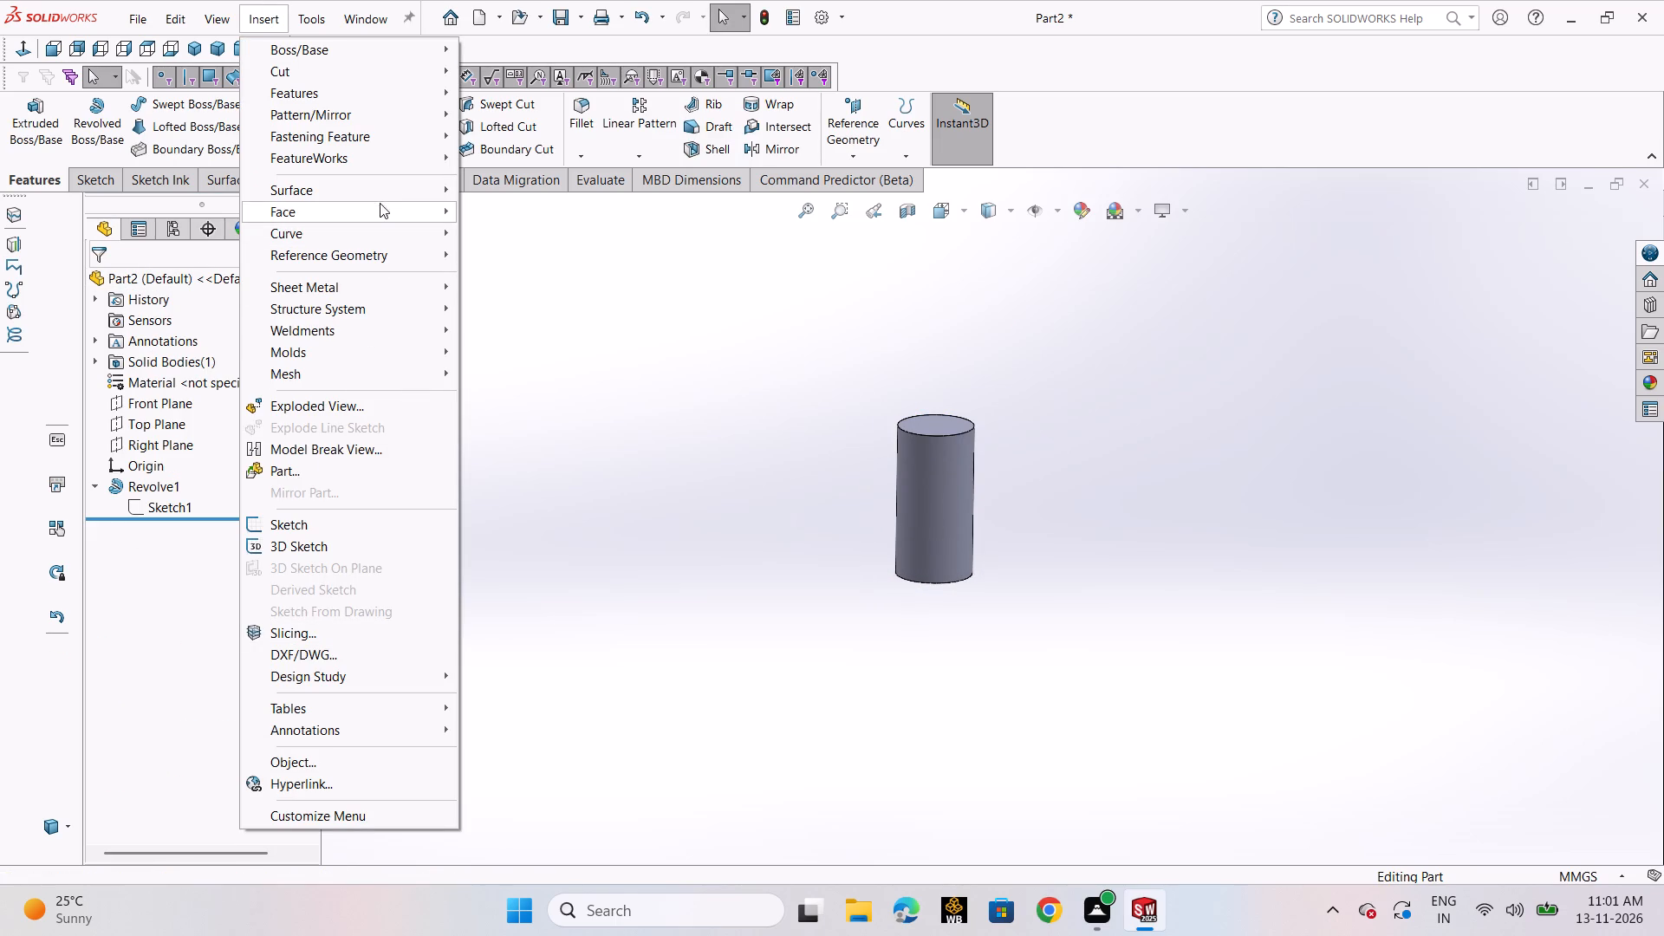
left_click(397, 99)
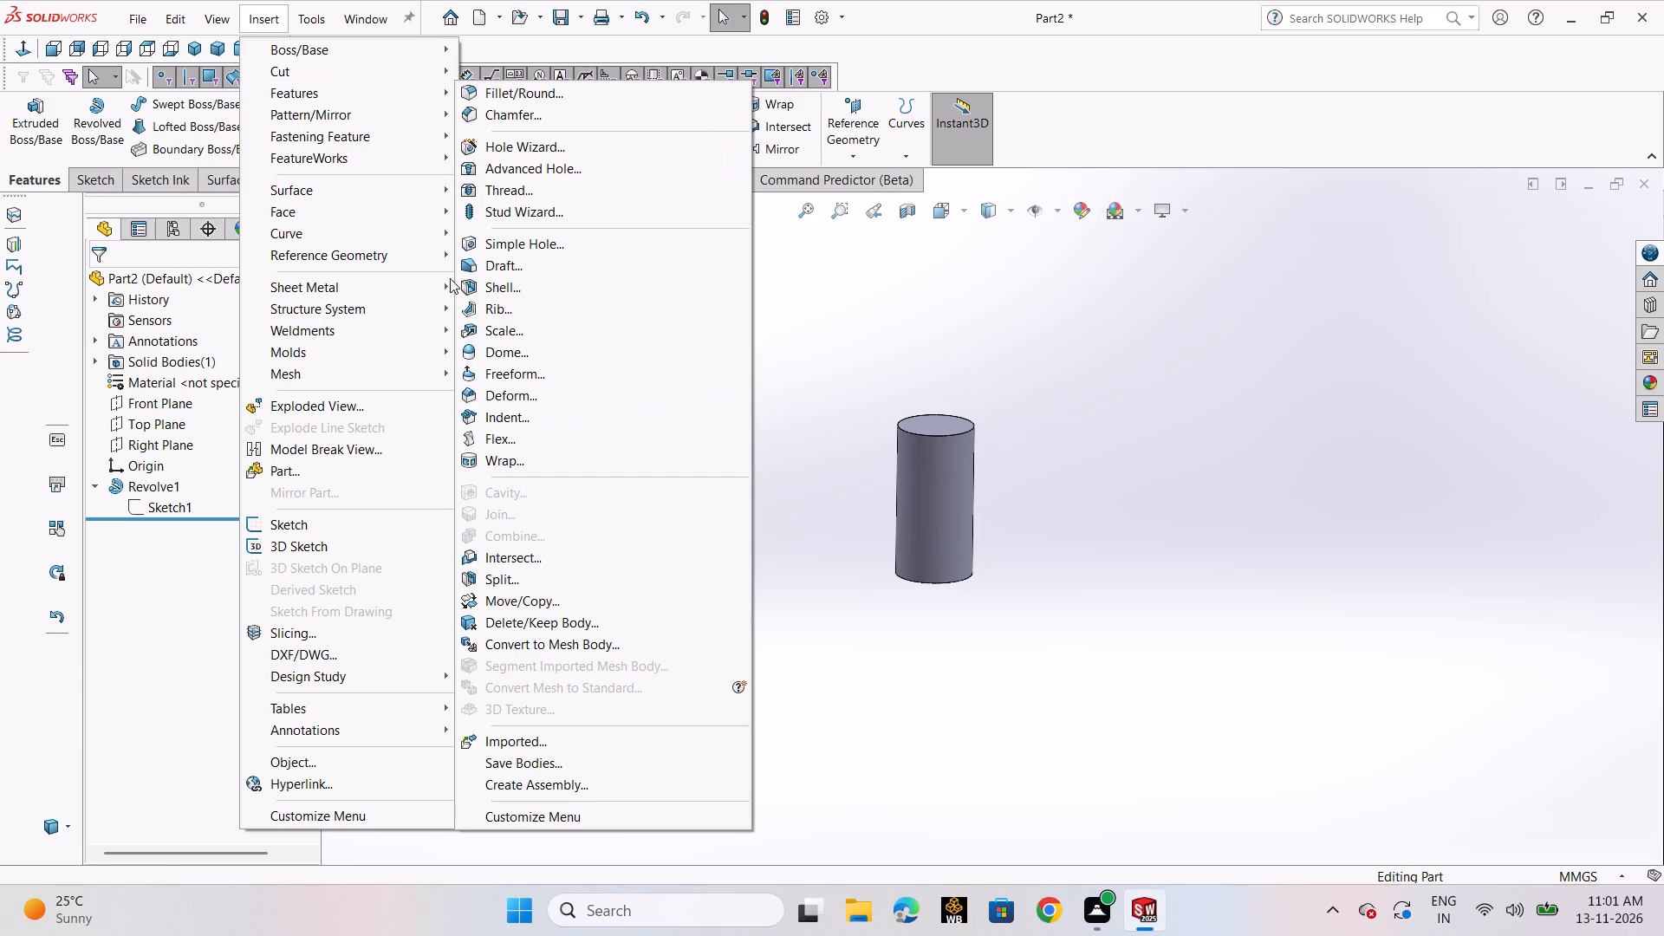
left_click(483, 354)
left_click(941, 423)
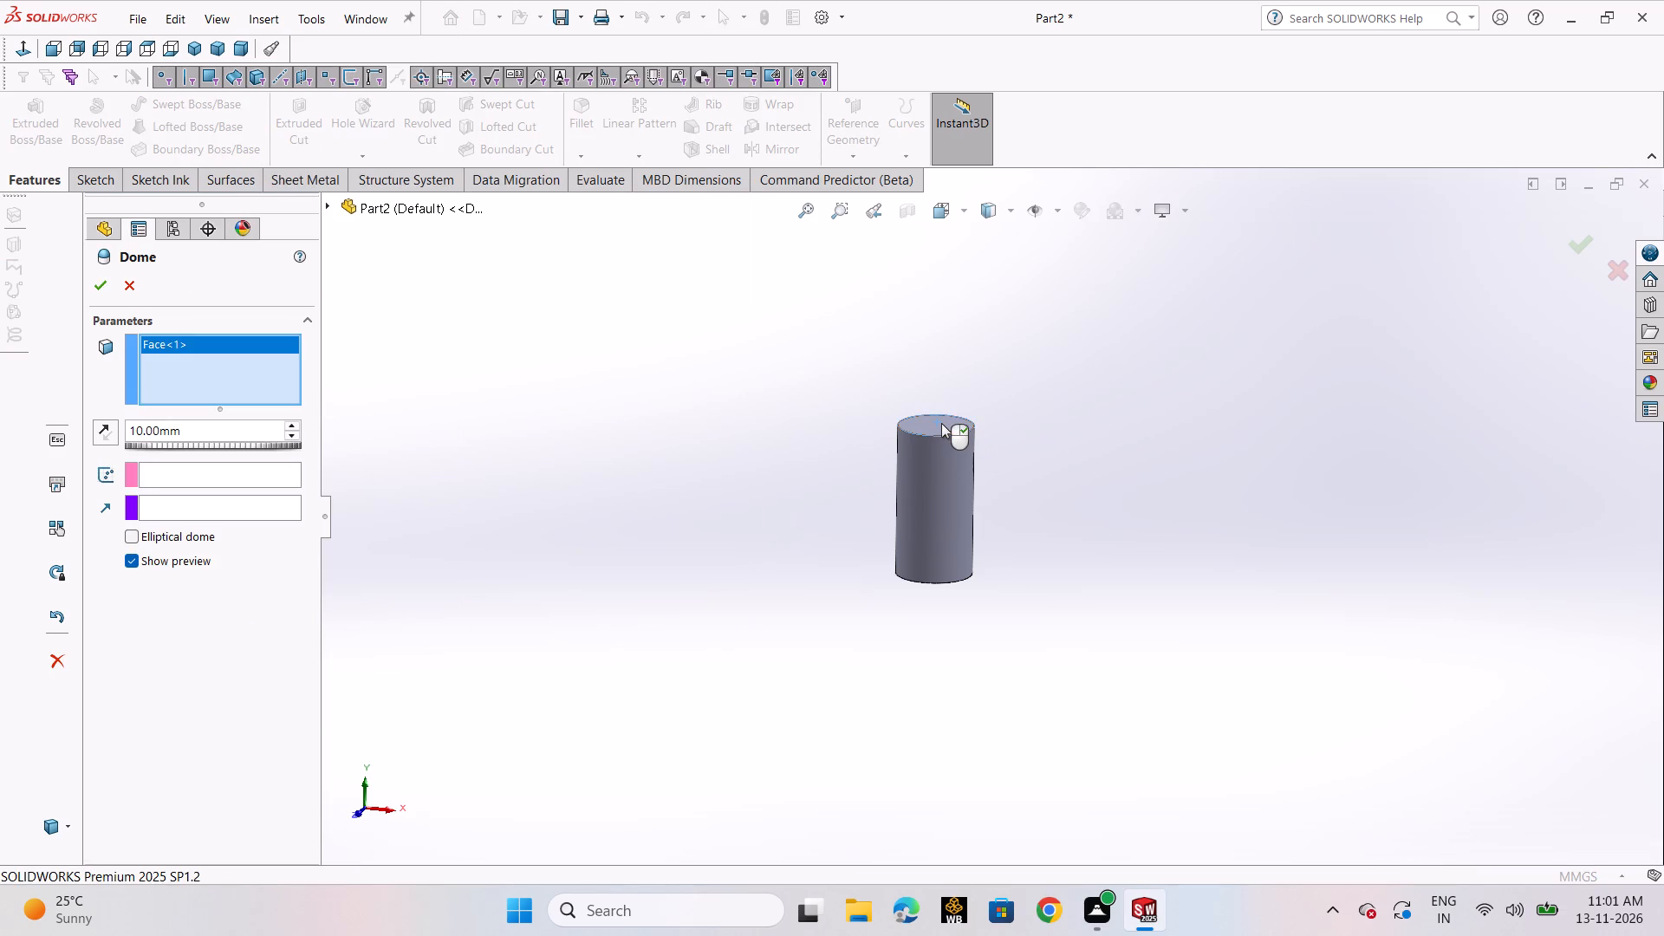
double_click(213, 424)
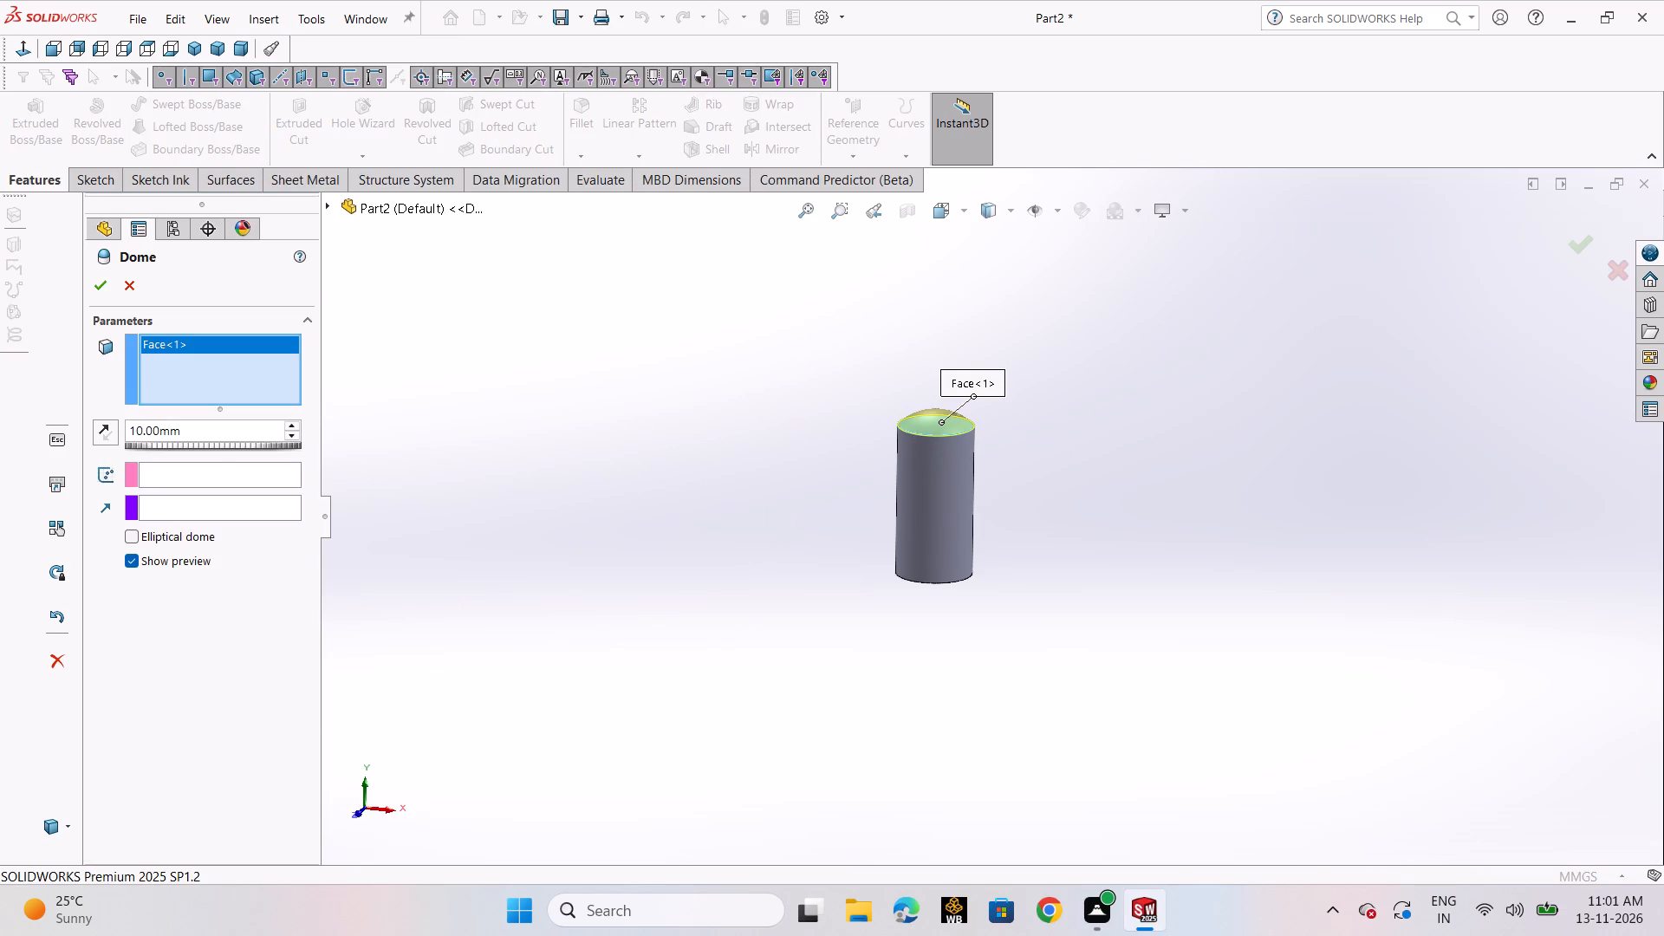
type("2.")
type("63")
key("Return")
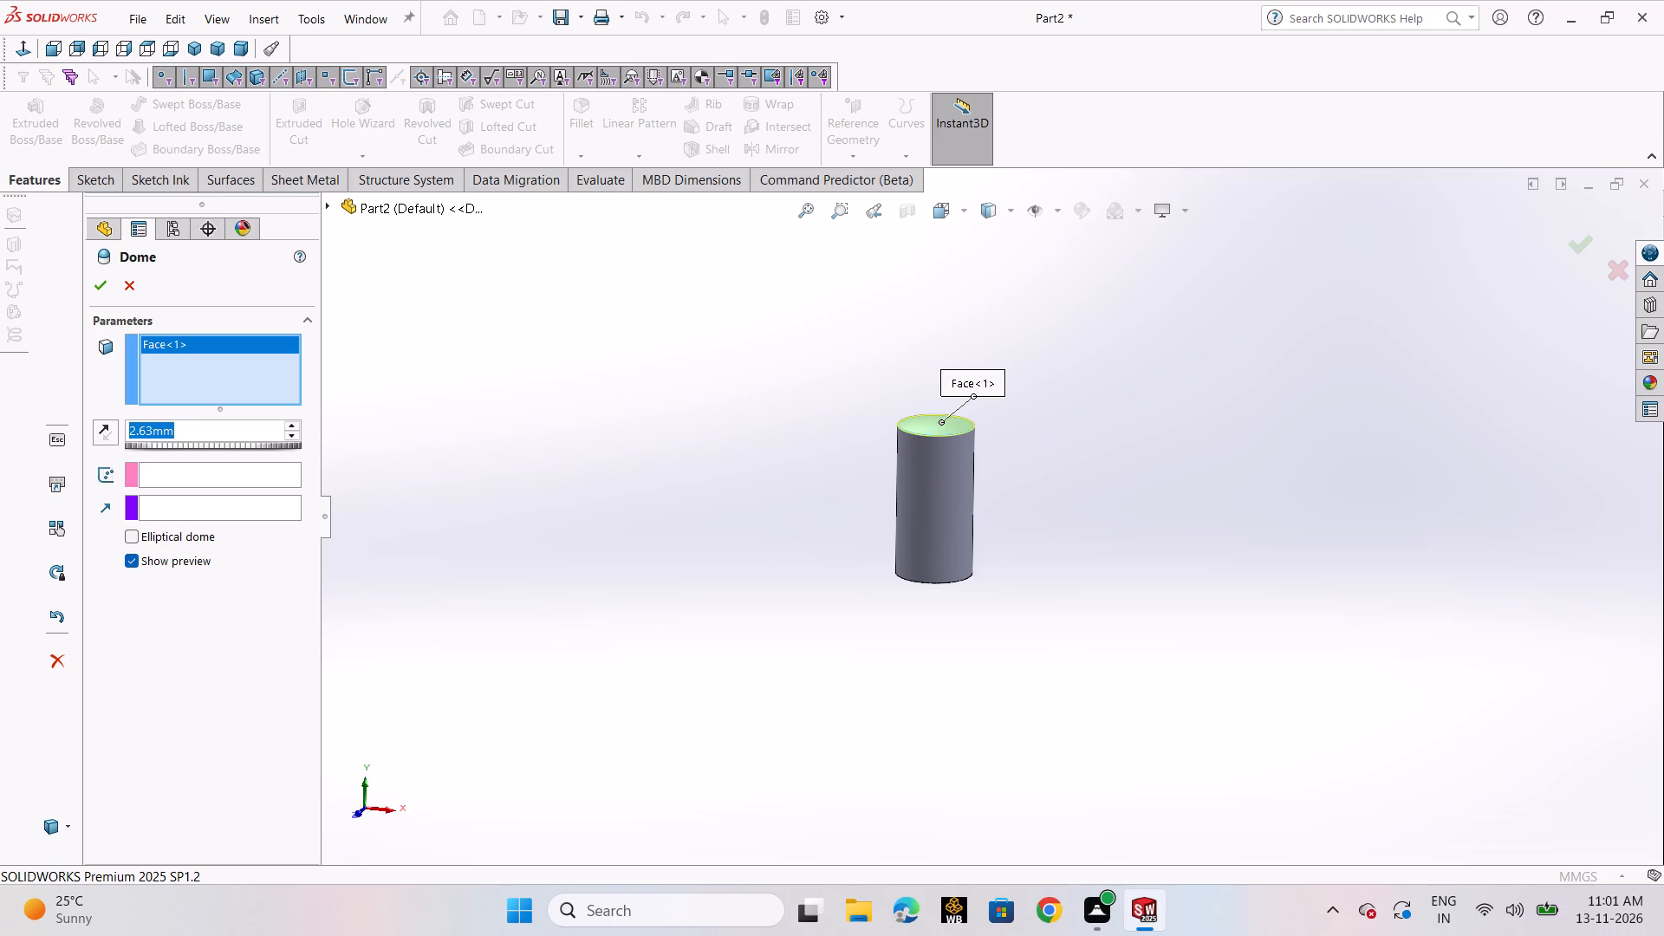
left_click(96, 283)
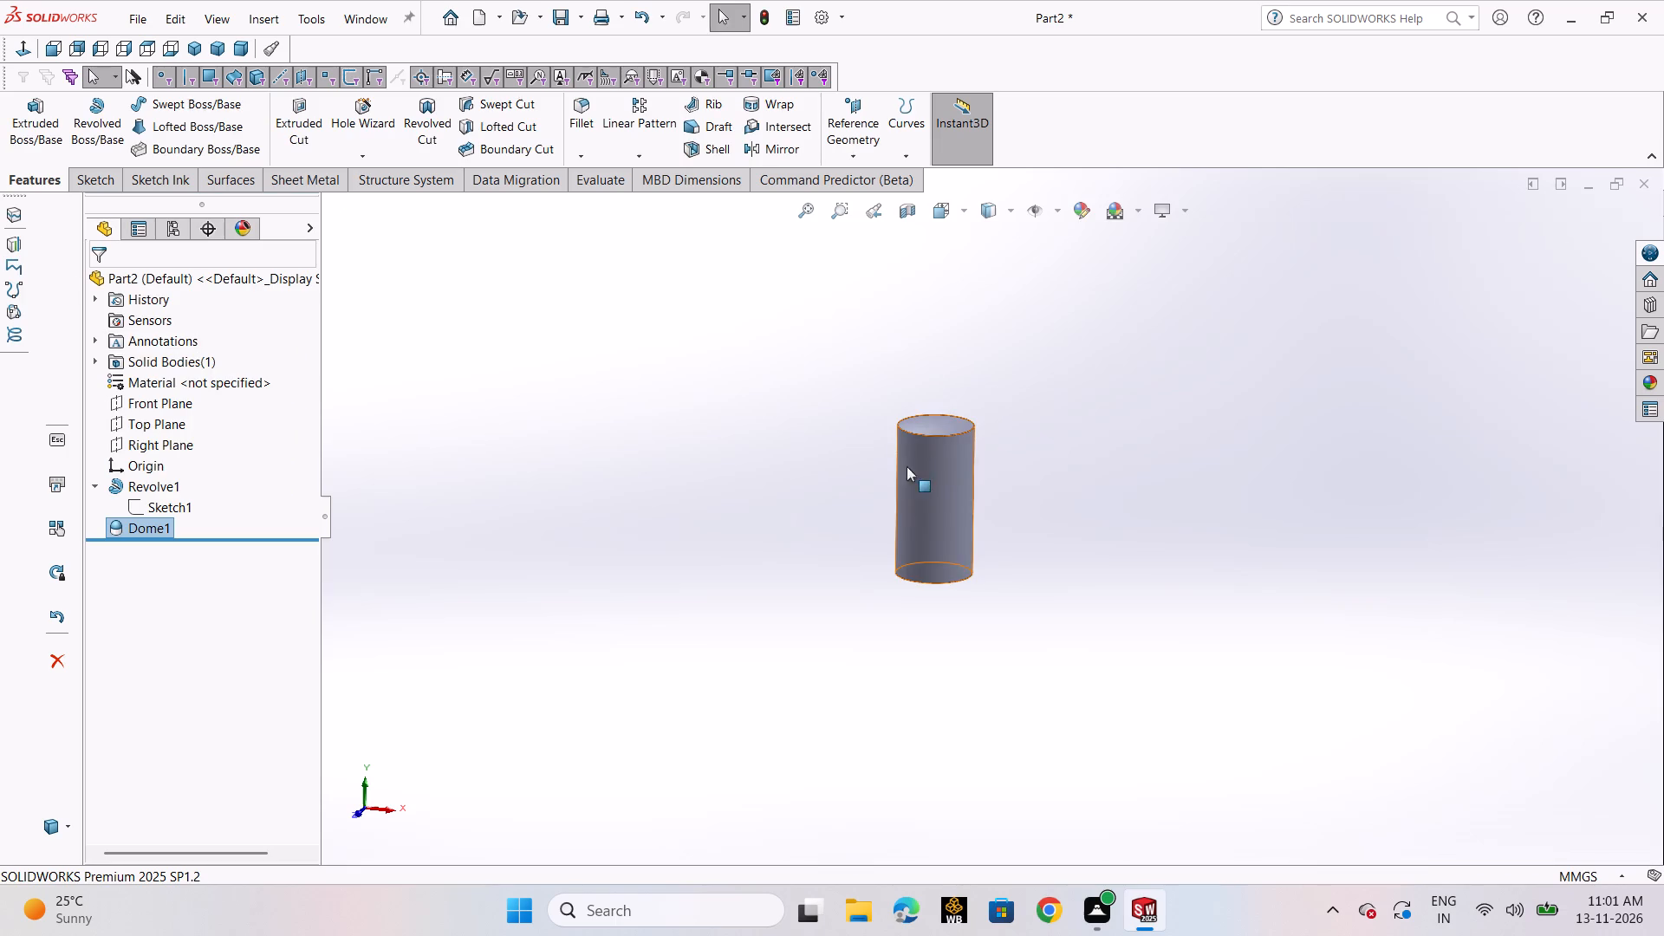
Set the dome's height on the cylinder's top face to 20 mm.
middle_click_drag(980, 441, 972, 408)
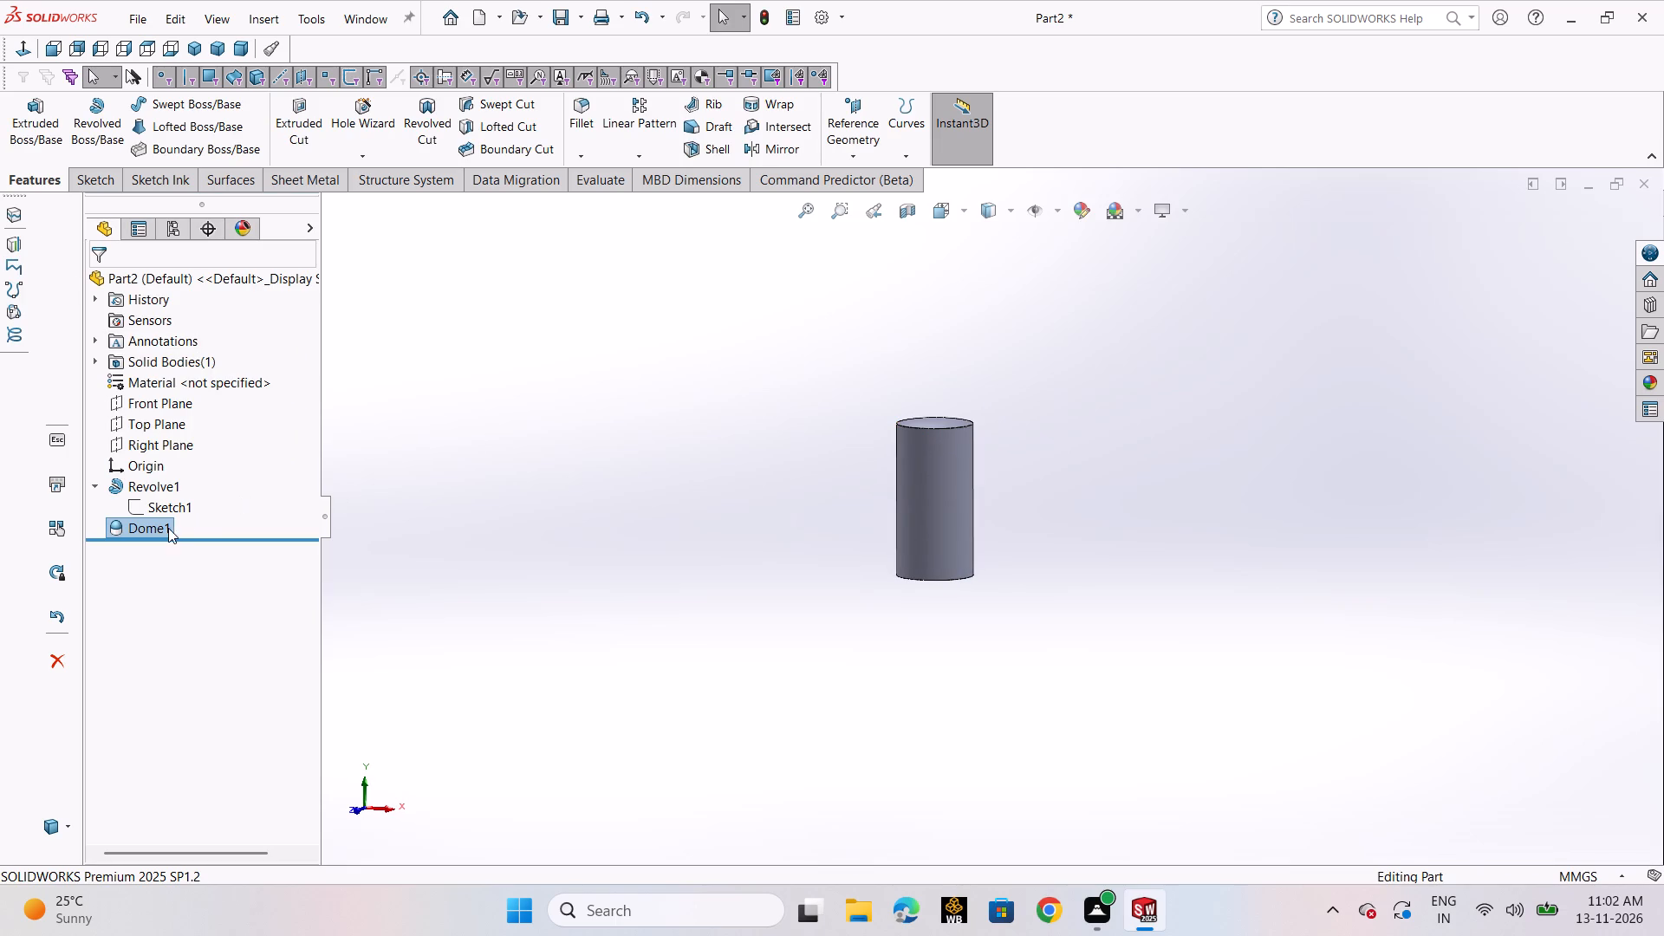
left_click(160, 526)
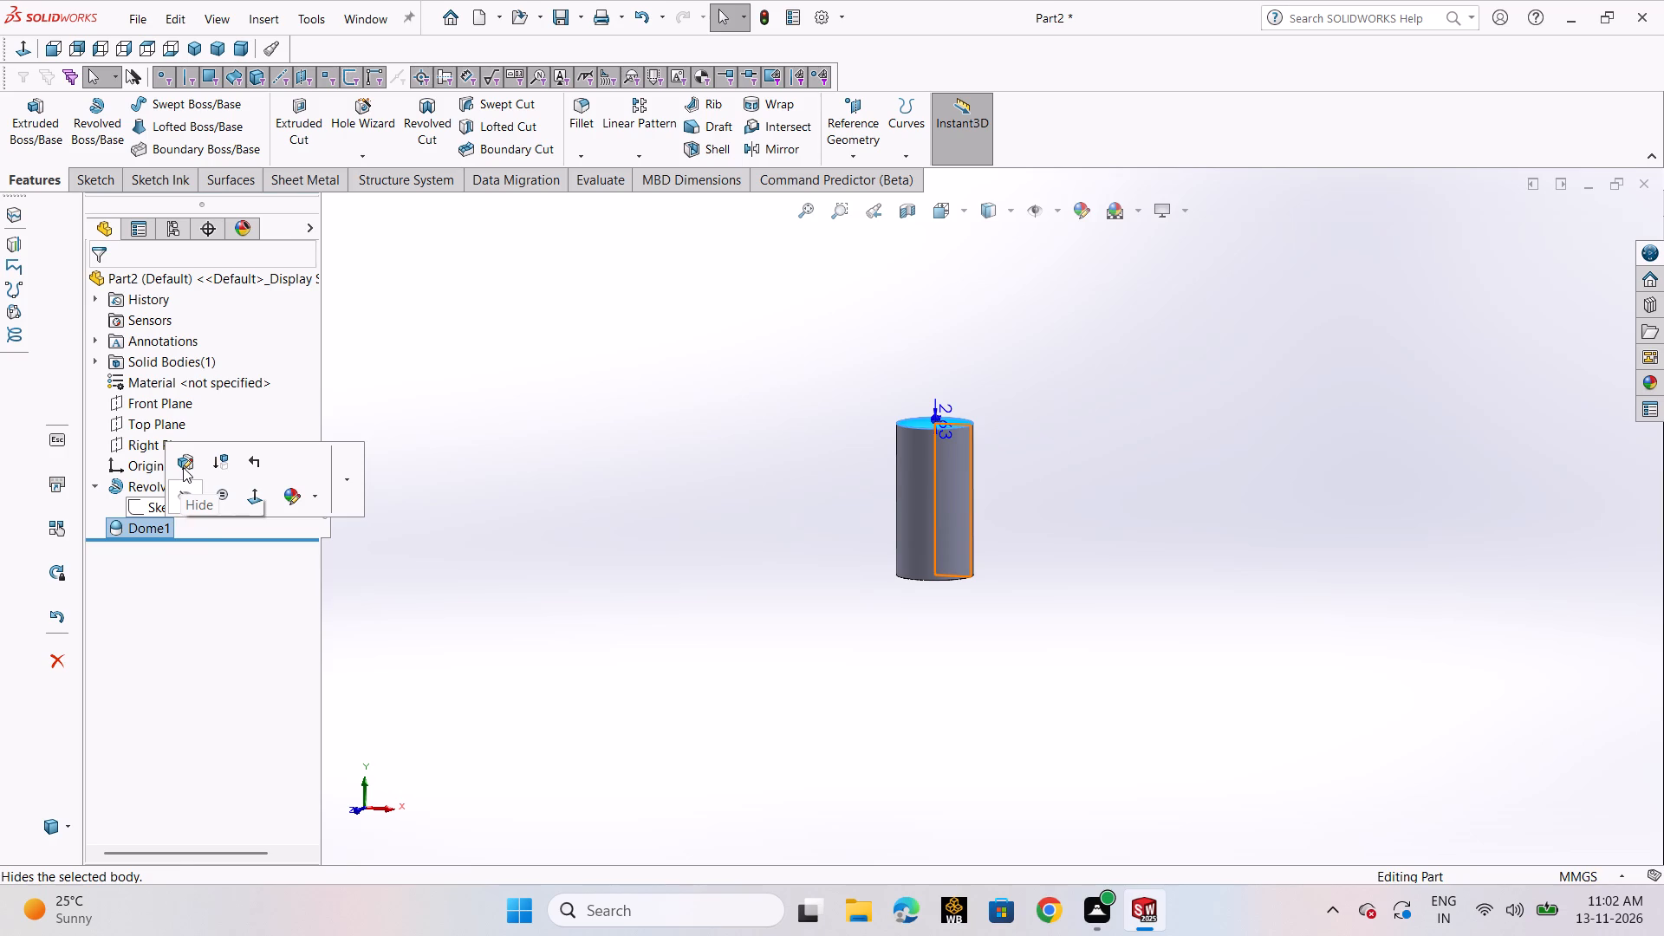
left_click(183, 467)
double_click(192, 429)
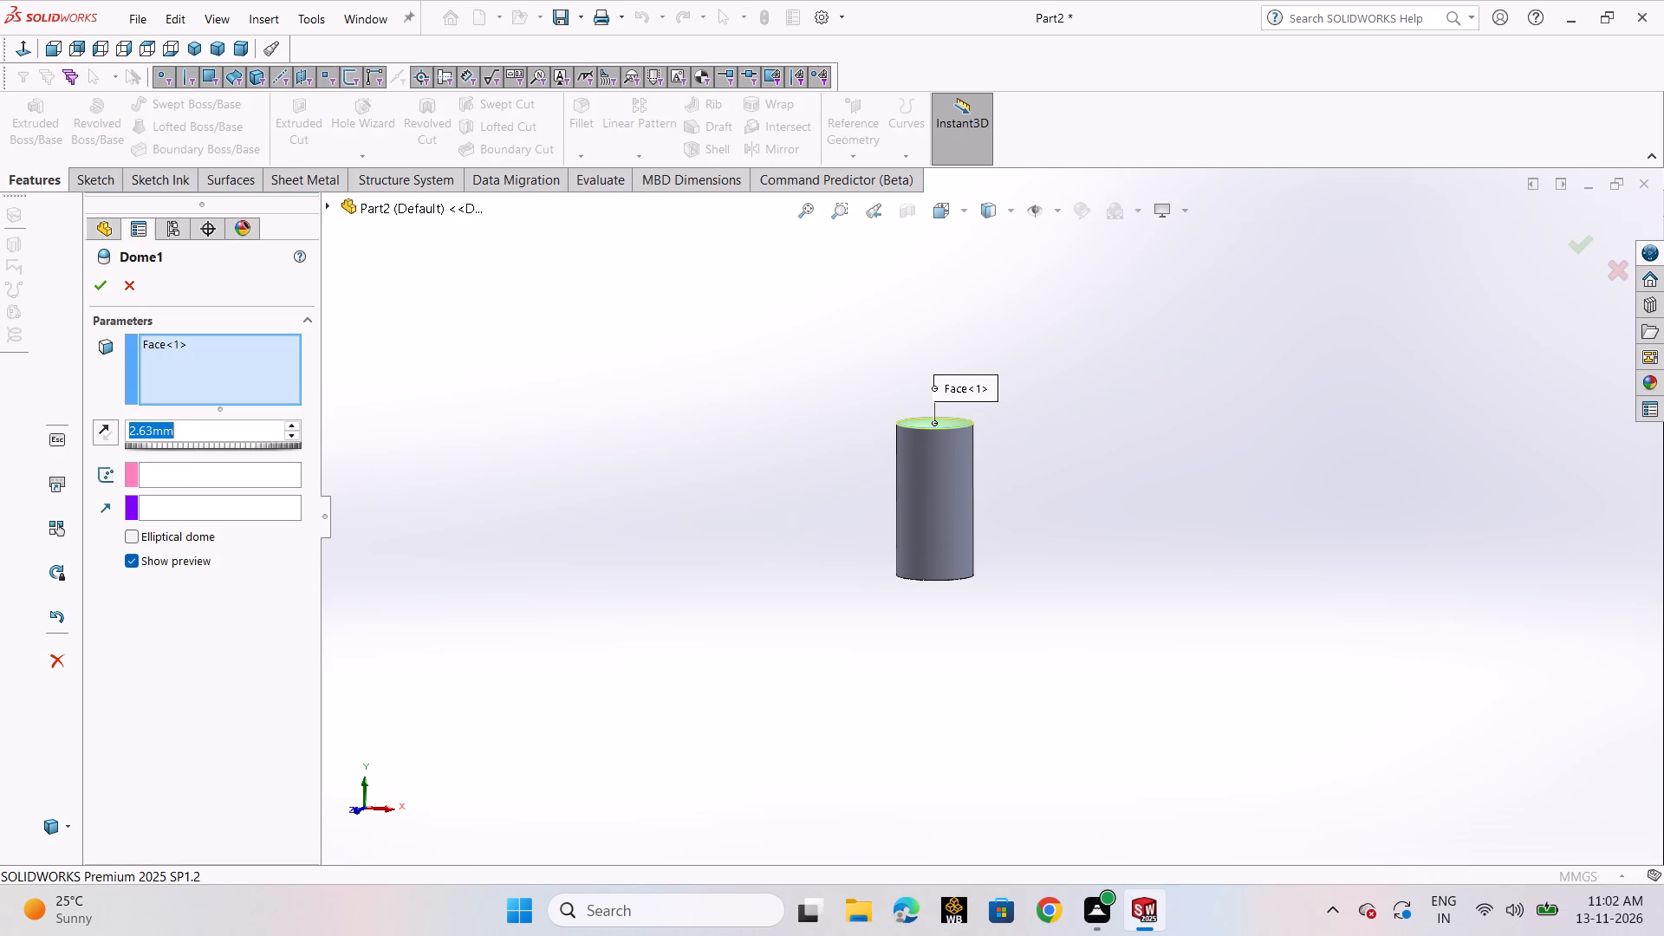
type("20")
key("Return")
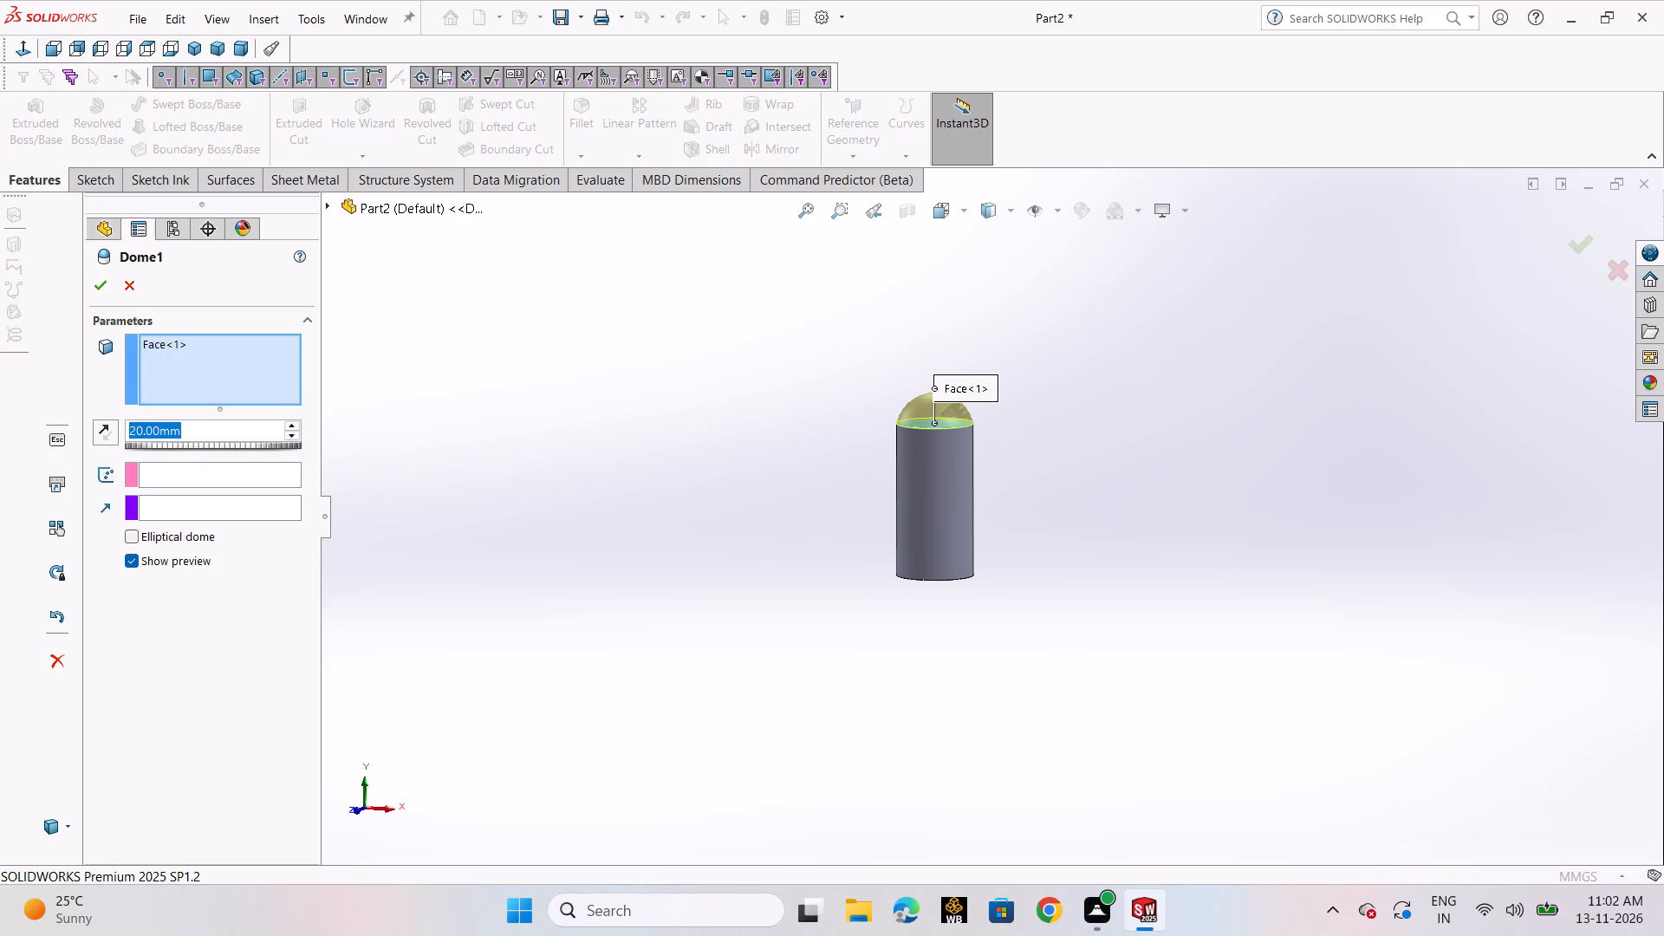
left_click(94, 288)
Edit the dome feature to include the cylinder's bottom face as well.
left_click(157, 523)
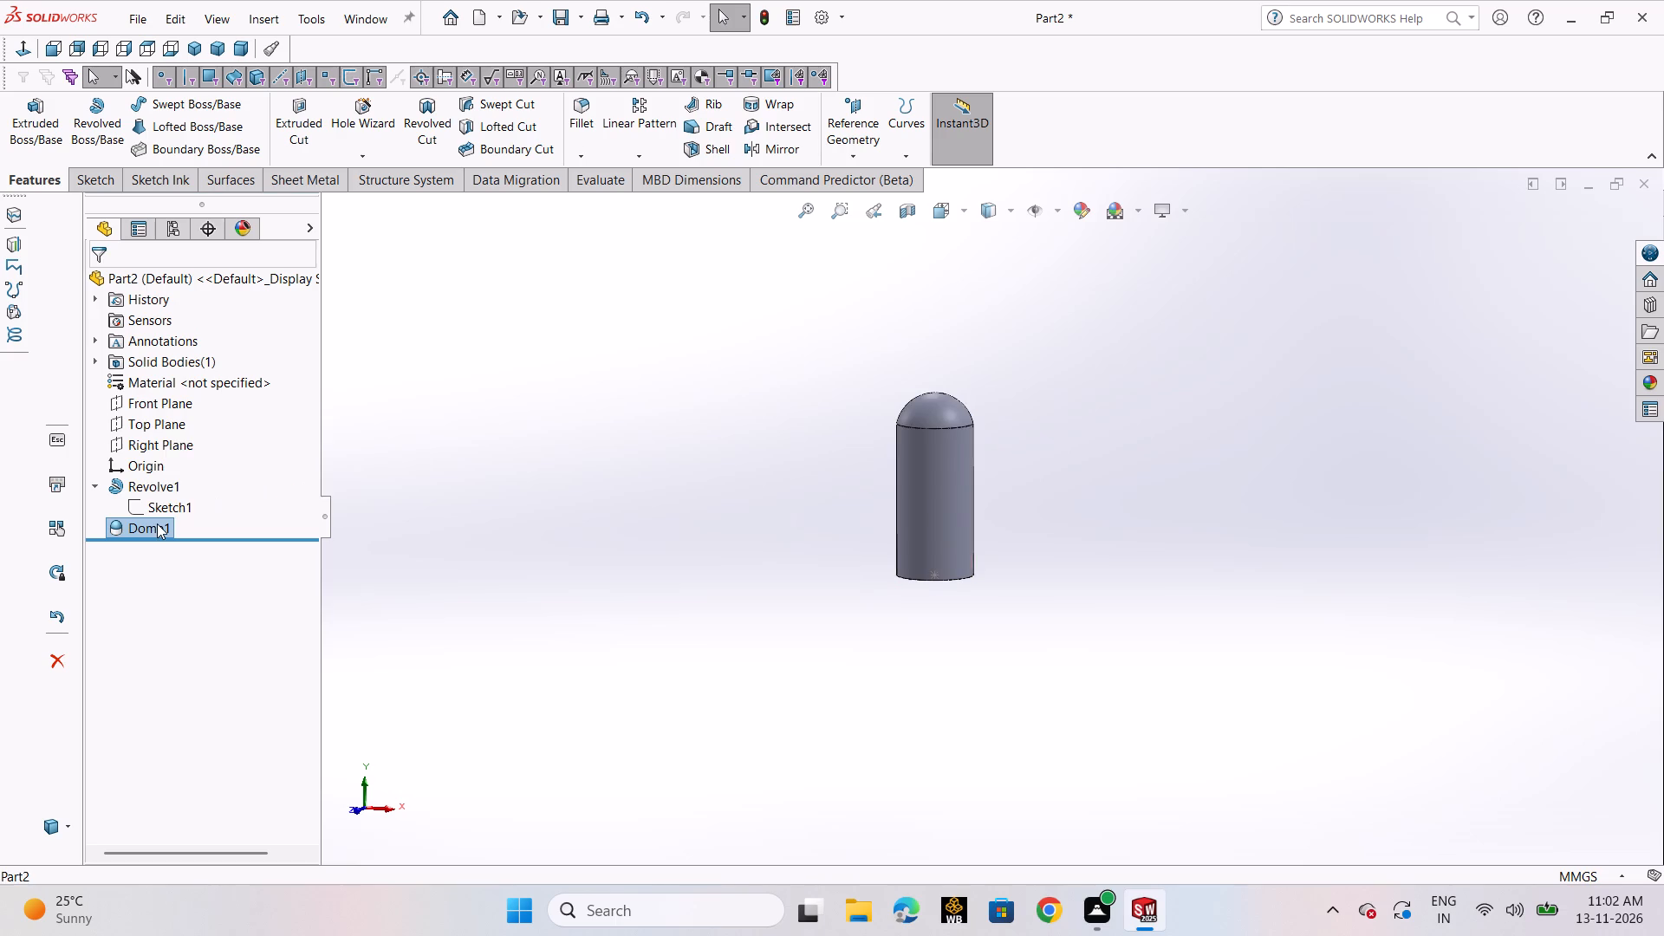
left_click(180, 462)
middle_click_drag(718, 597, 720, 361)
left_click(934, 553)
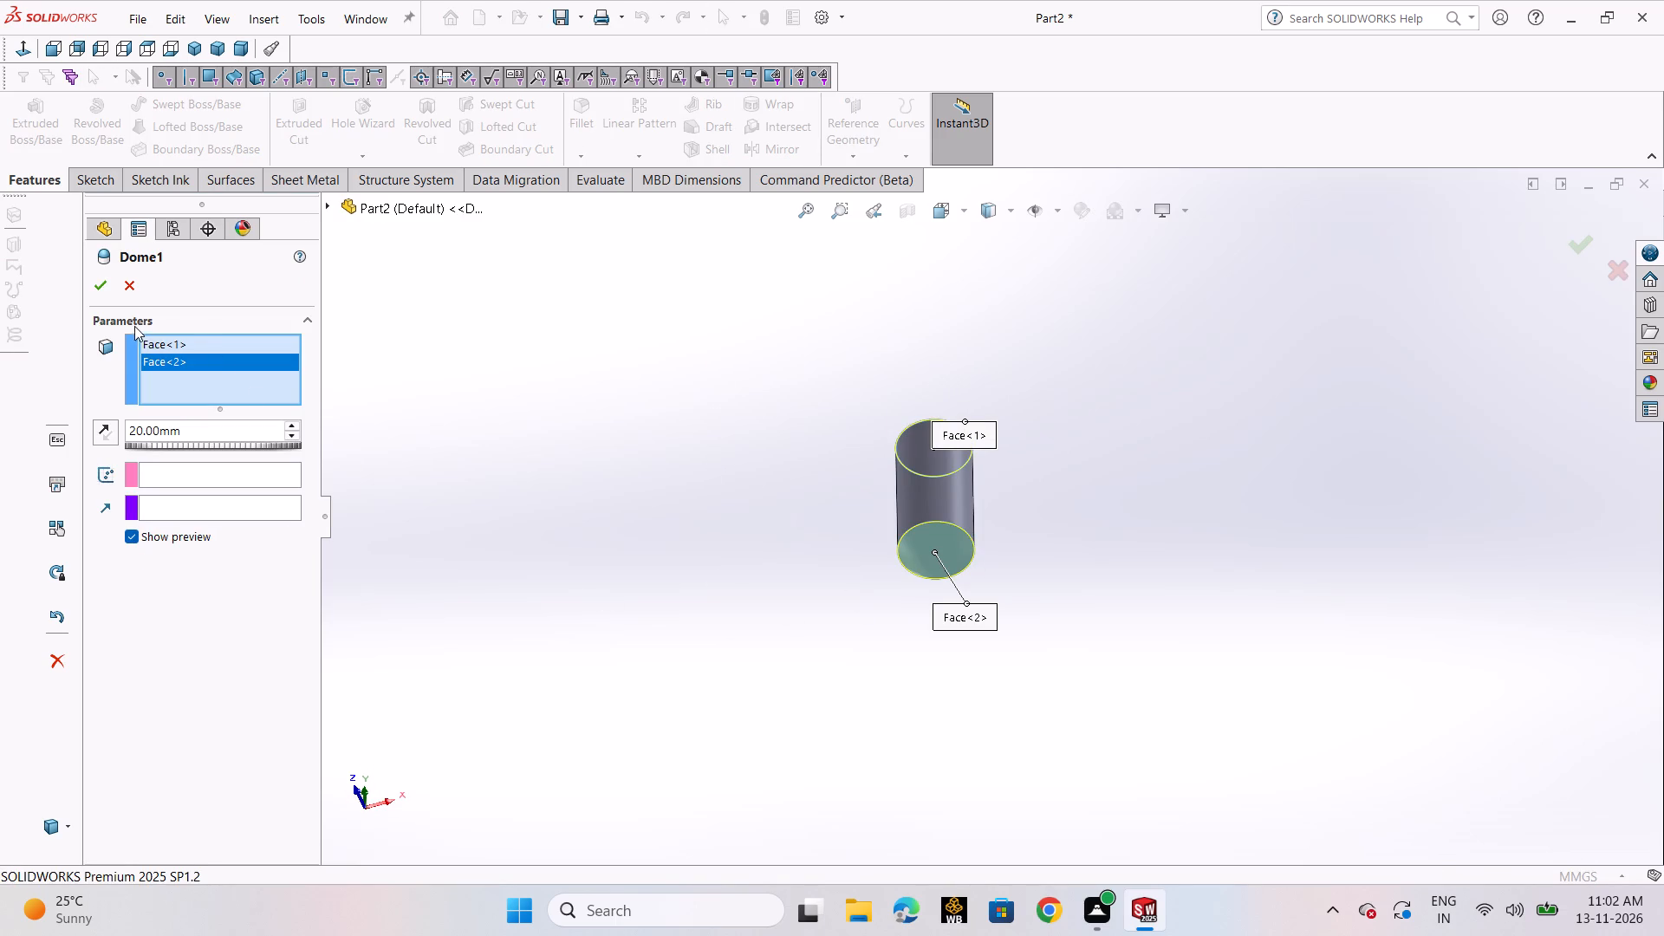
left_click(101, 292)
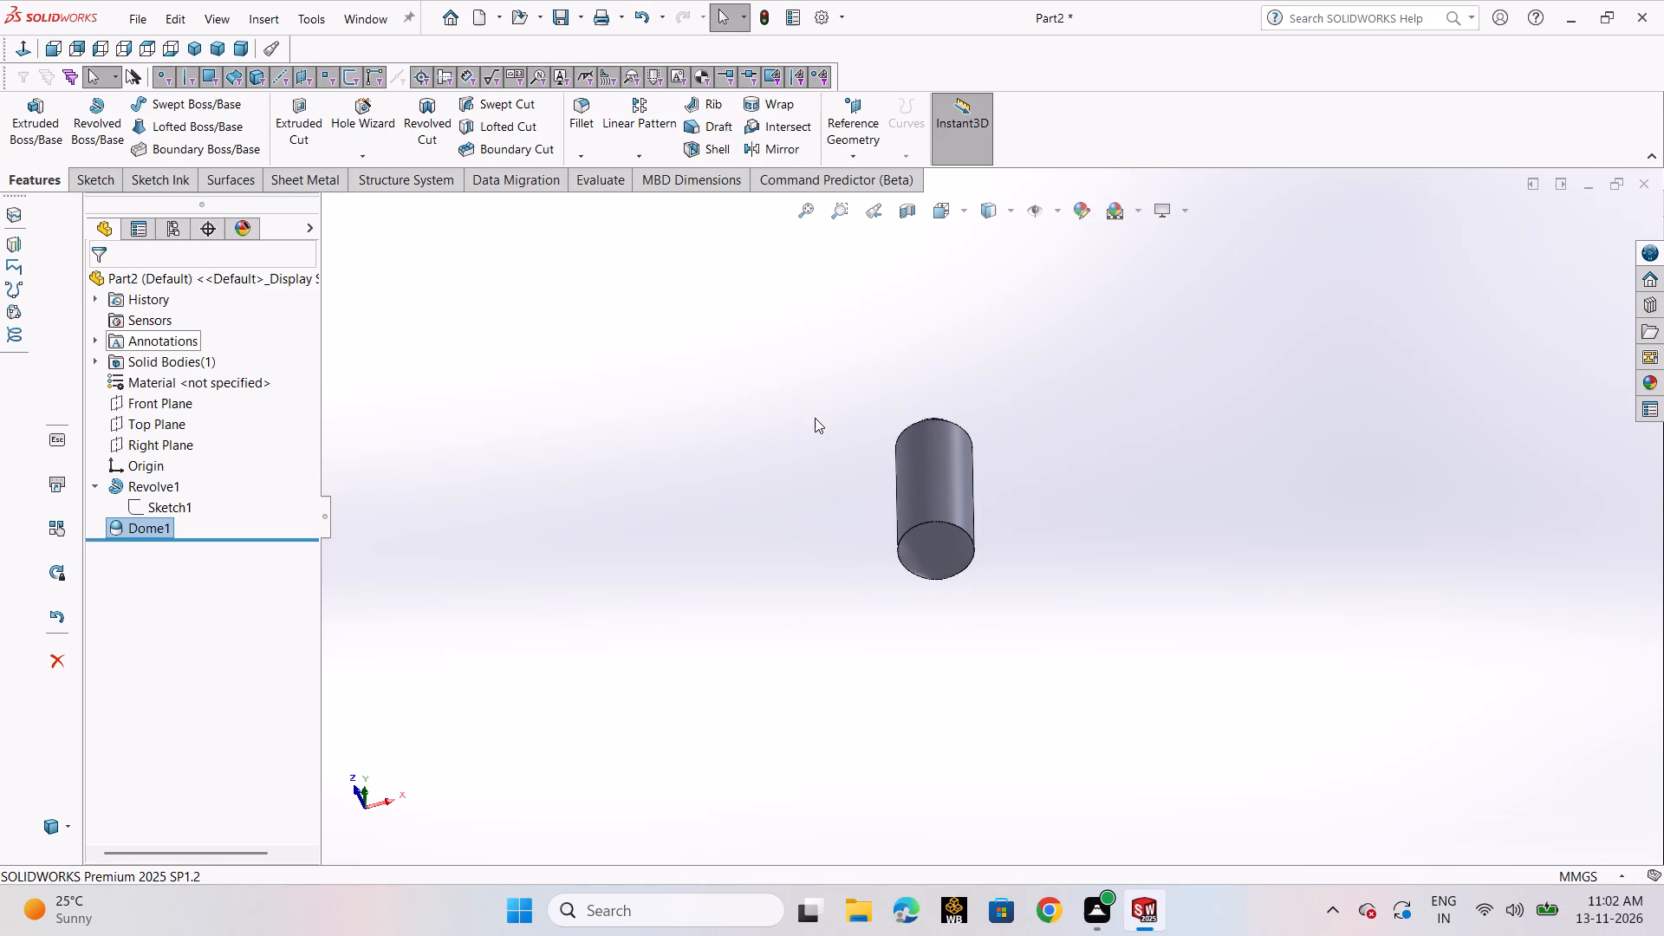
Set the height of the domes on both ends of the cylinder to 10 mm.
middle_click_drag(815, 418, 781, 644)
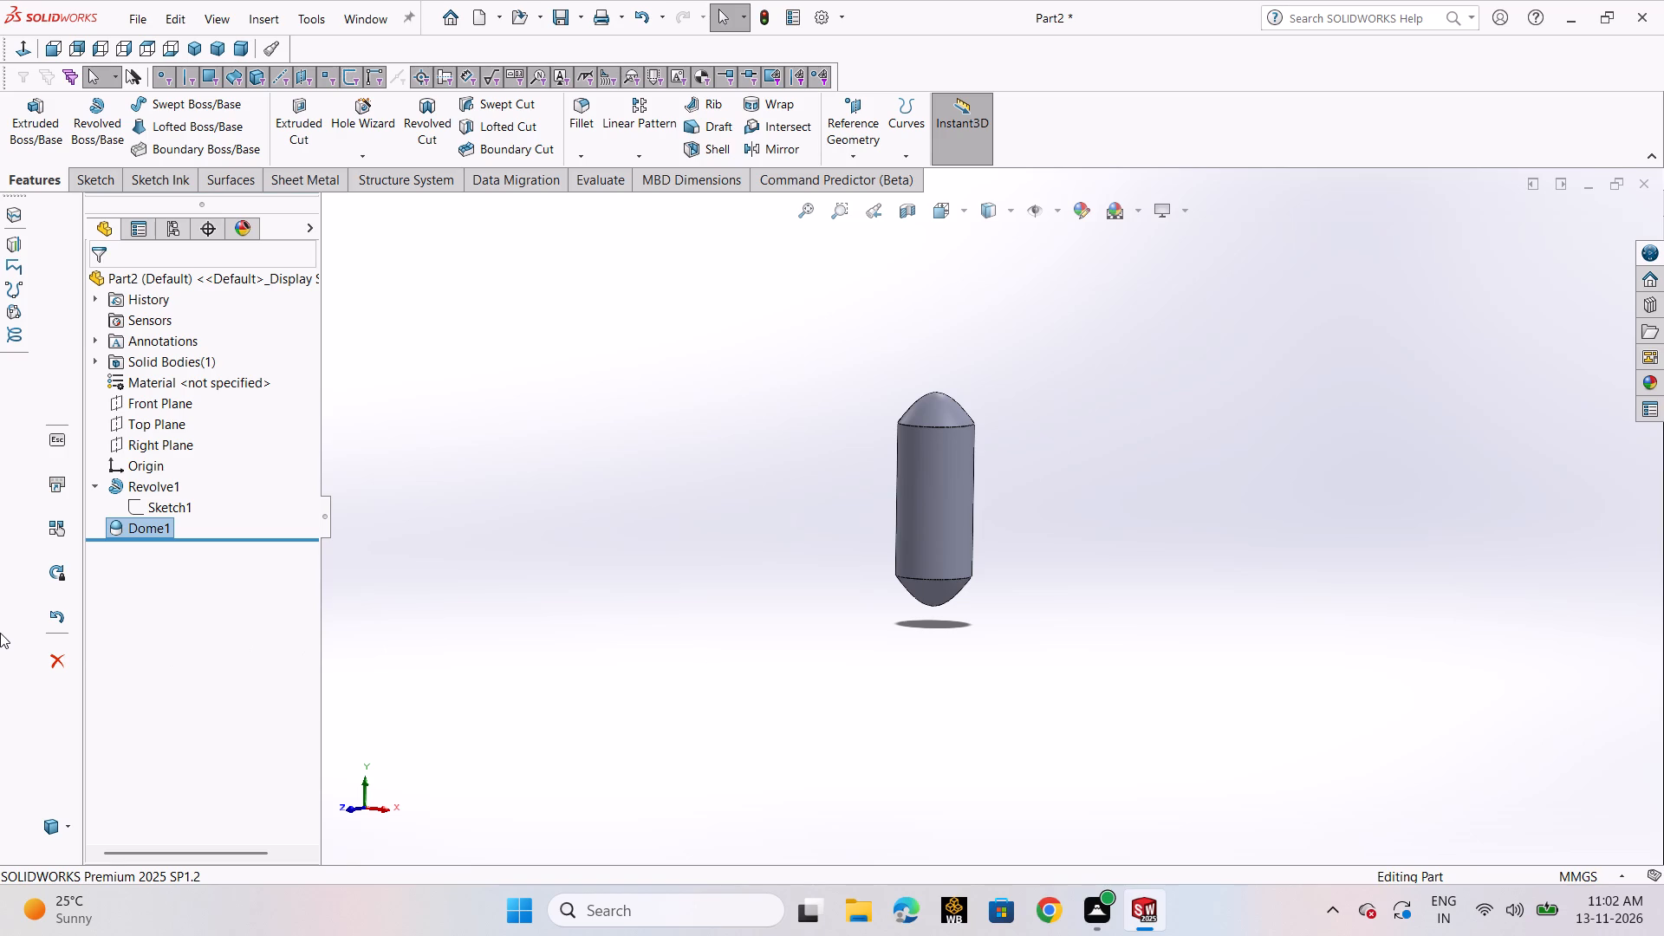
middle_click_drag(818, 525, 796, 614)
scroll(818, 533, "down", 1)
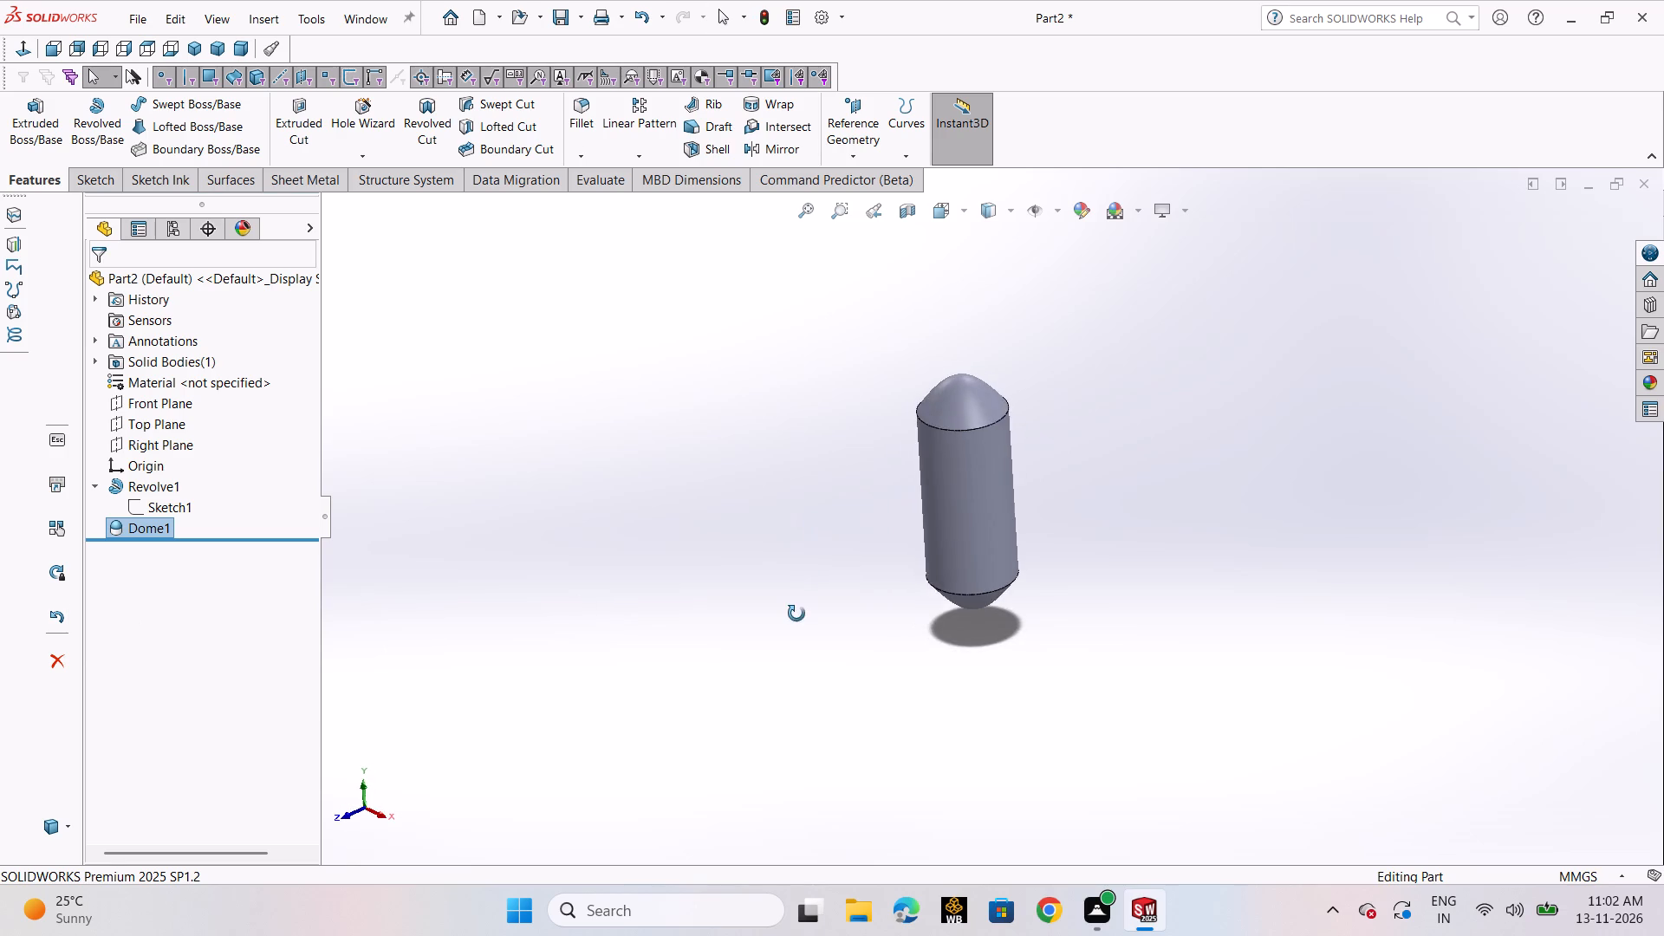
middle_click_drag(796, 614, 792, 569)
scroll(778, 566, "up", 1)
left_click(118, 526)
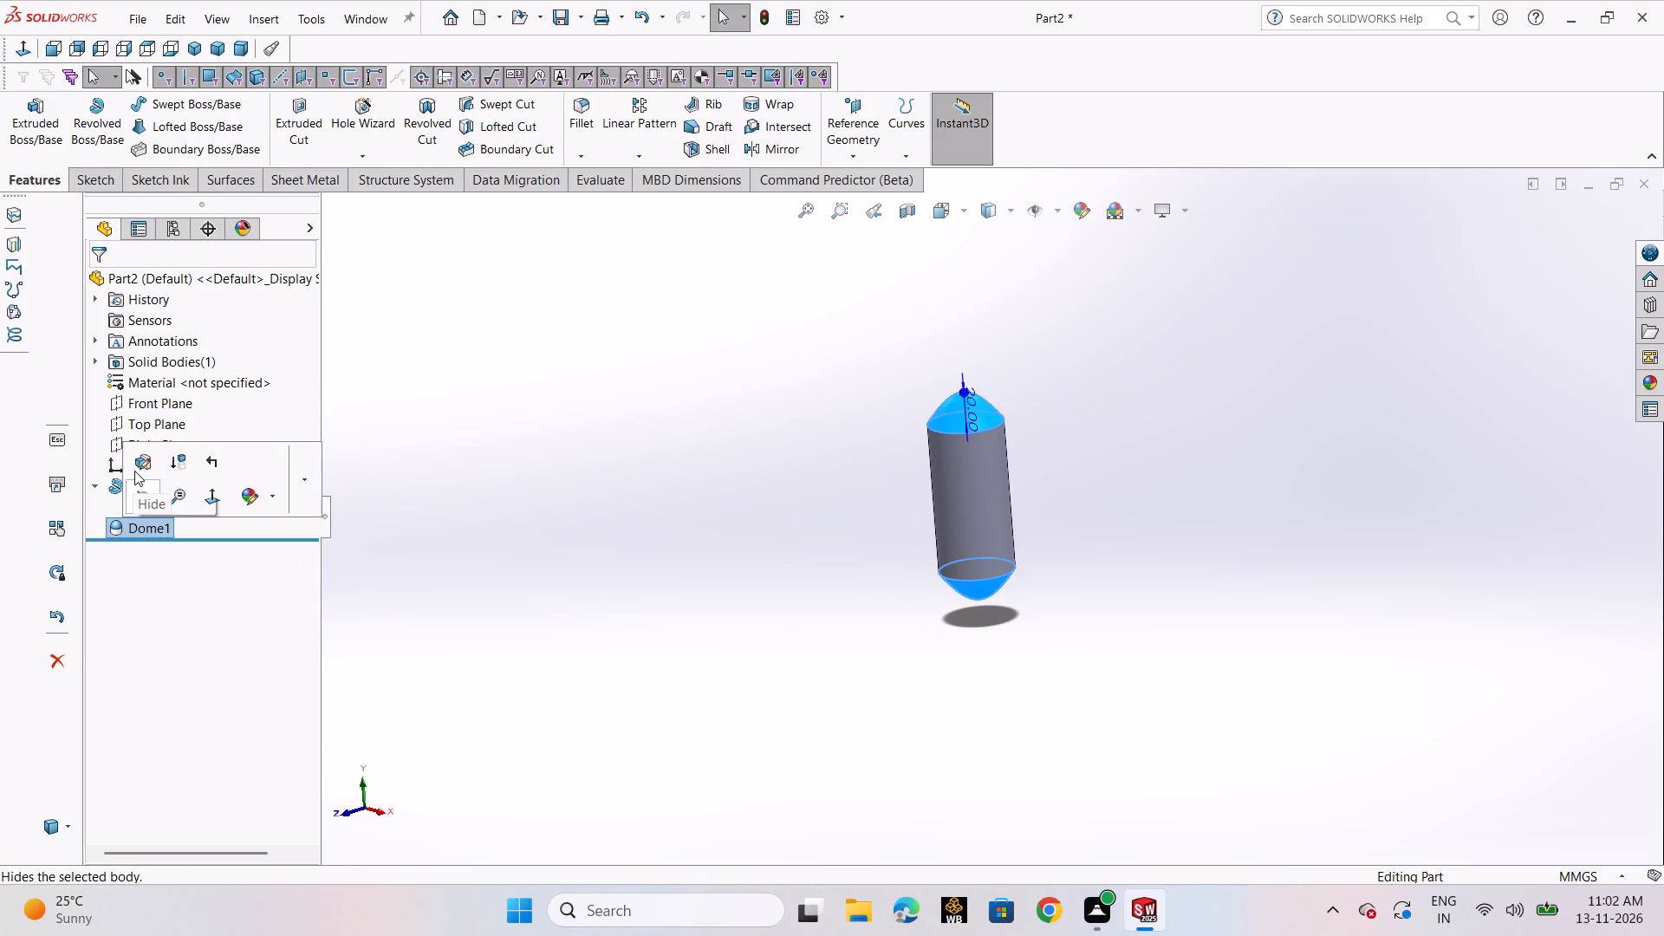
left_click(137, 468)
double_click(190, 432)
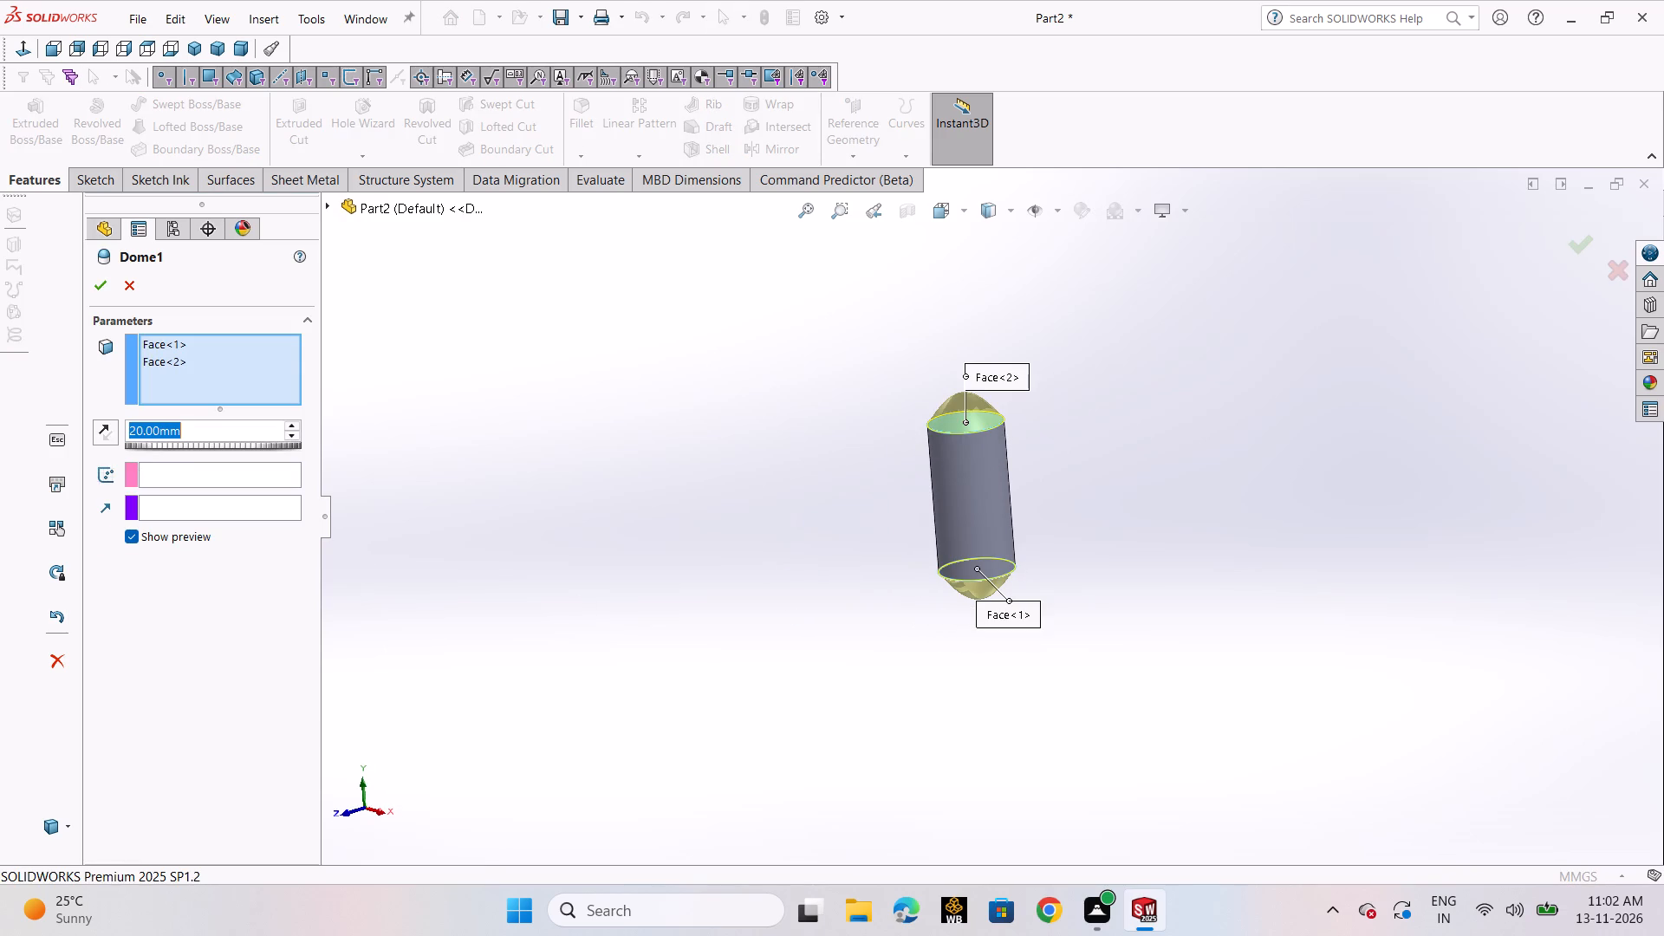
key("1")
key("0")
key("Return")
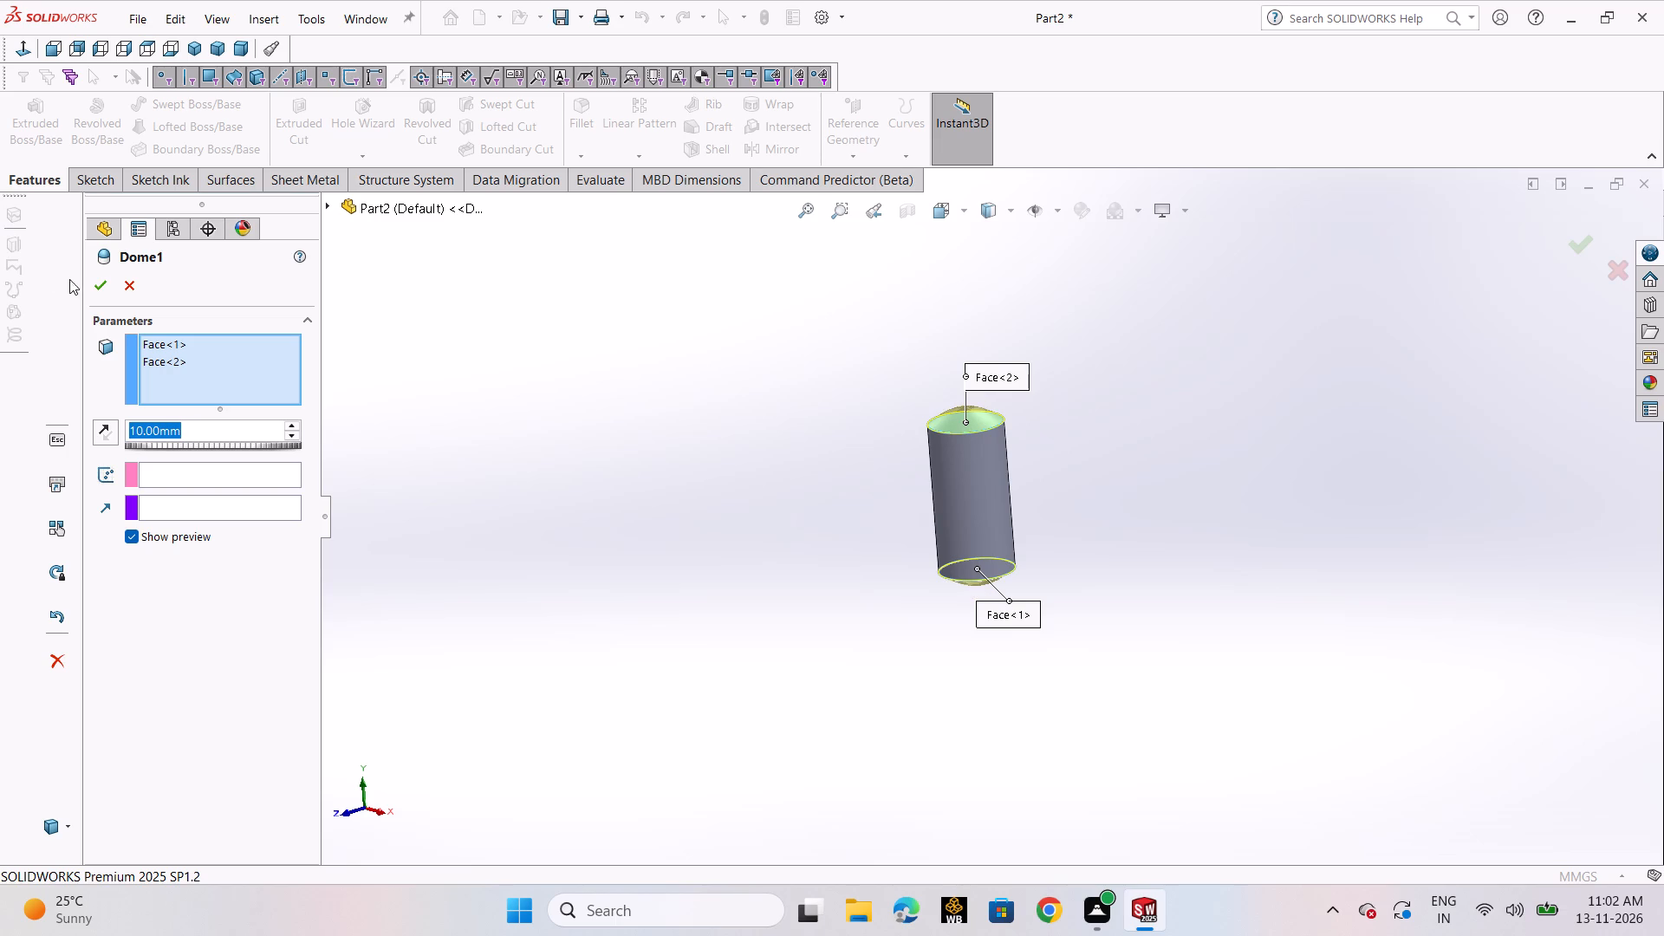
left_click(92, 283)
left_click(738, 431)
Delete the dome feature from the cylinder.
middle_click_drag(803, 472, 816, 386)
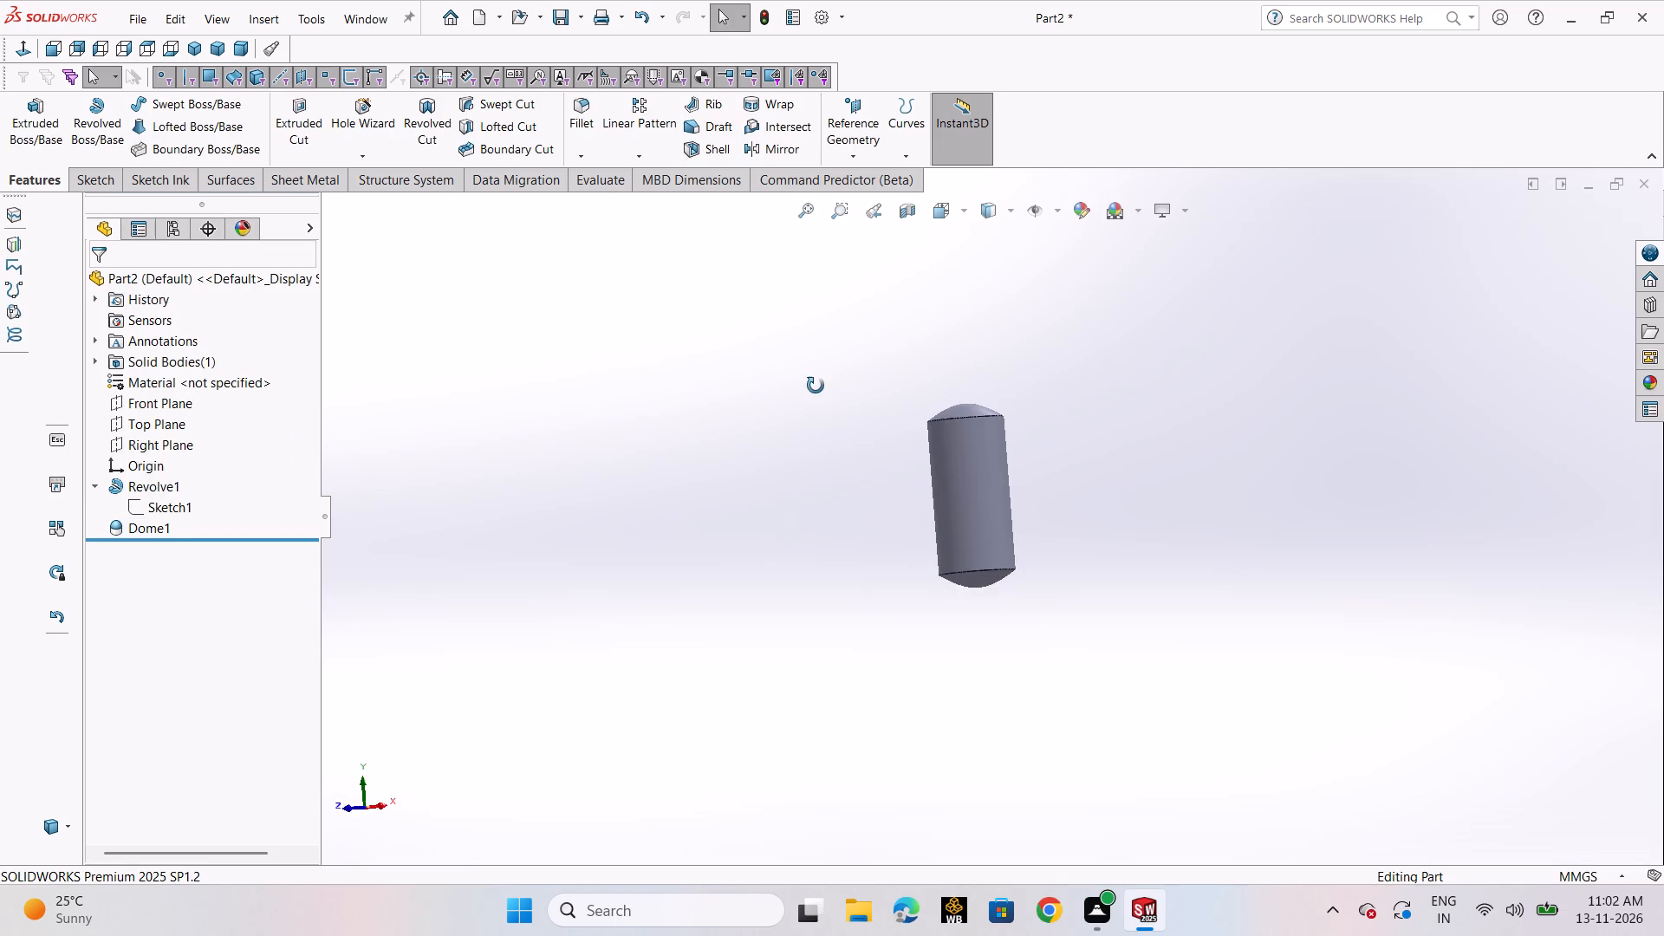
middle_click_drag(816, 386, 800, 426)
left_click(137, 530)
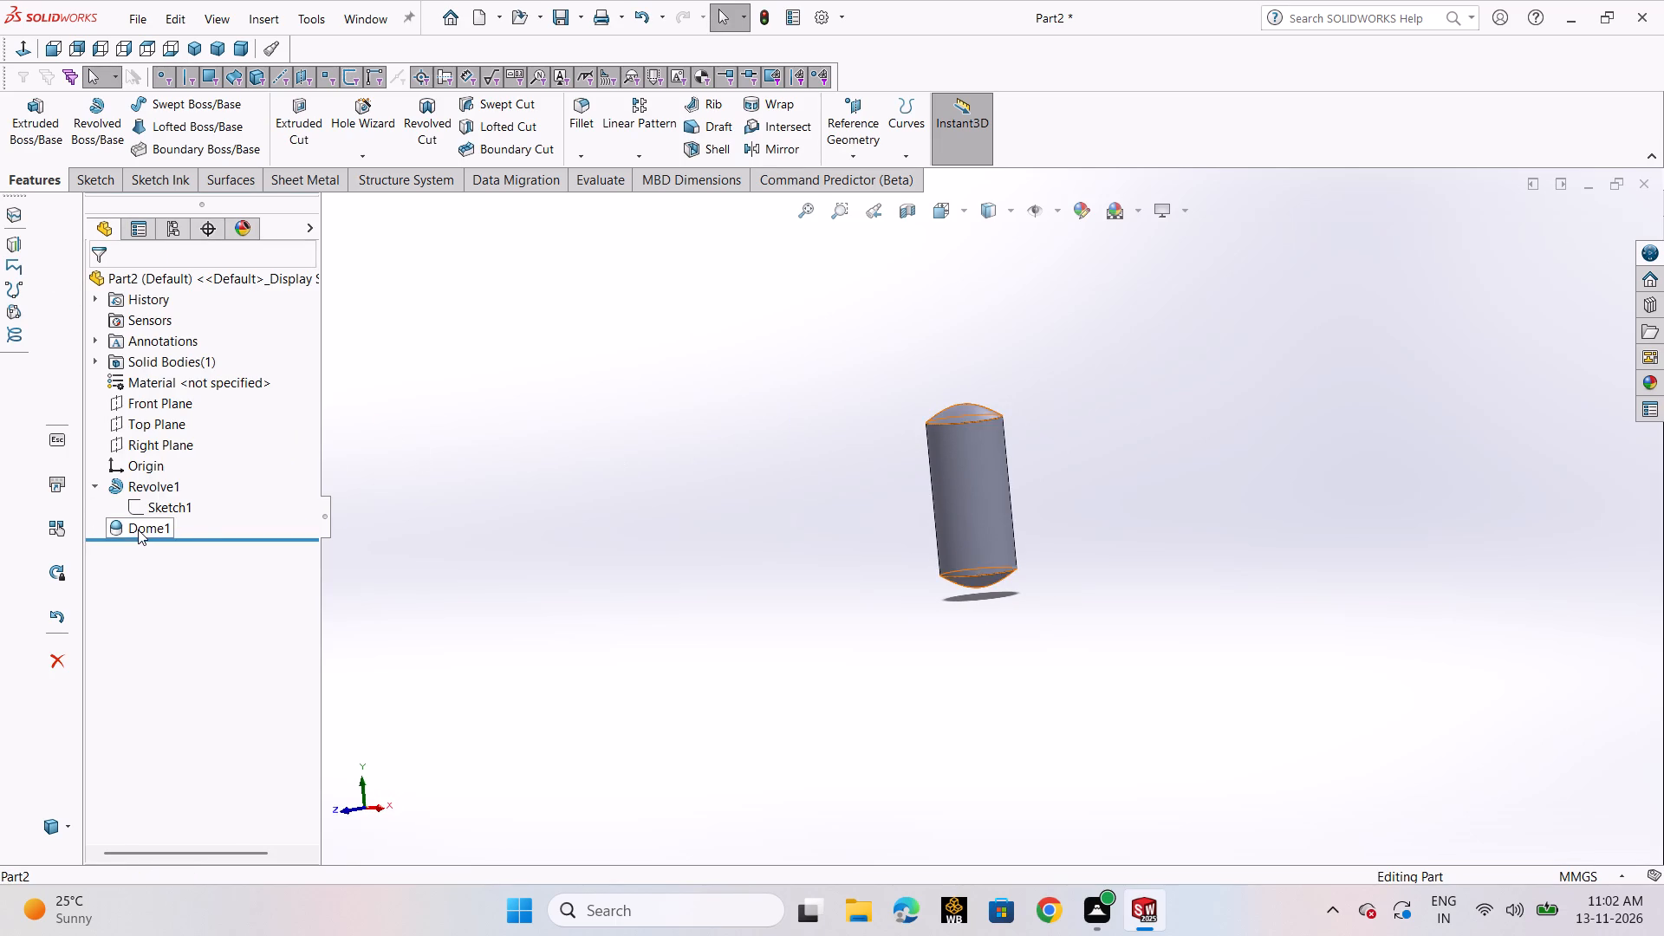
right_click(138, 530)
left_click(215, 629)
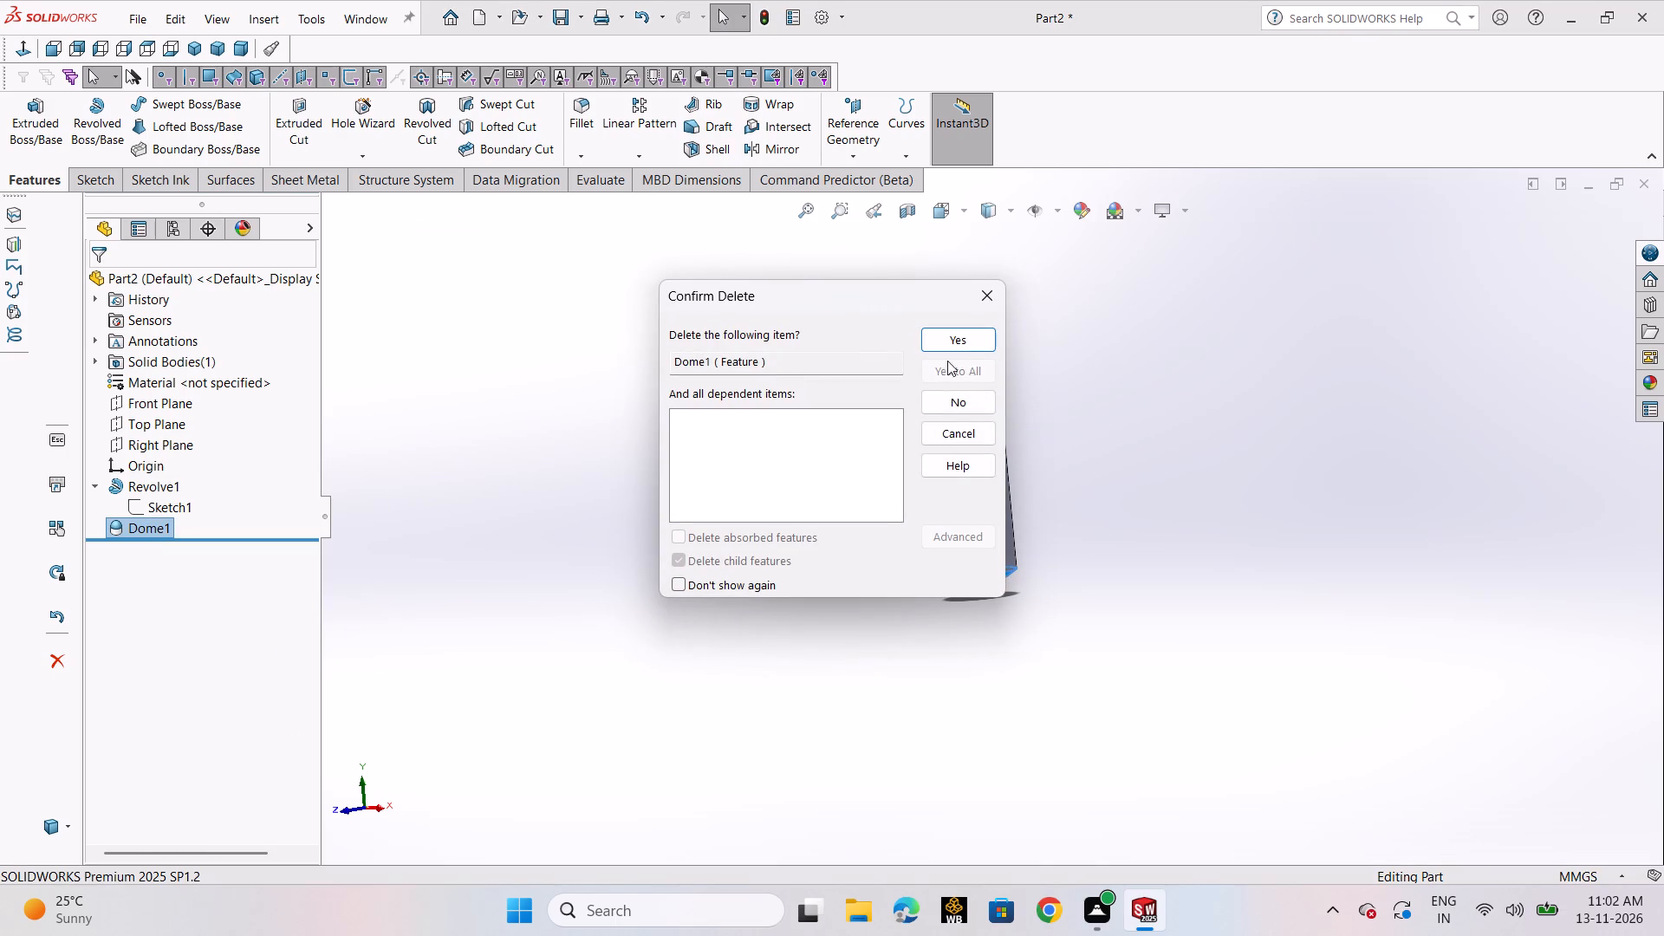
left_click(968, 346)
Open the revolved cylinder's profile sketch for editing.
left_click(173, 512)
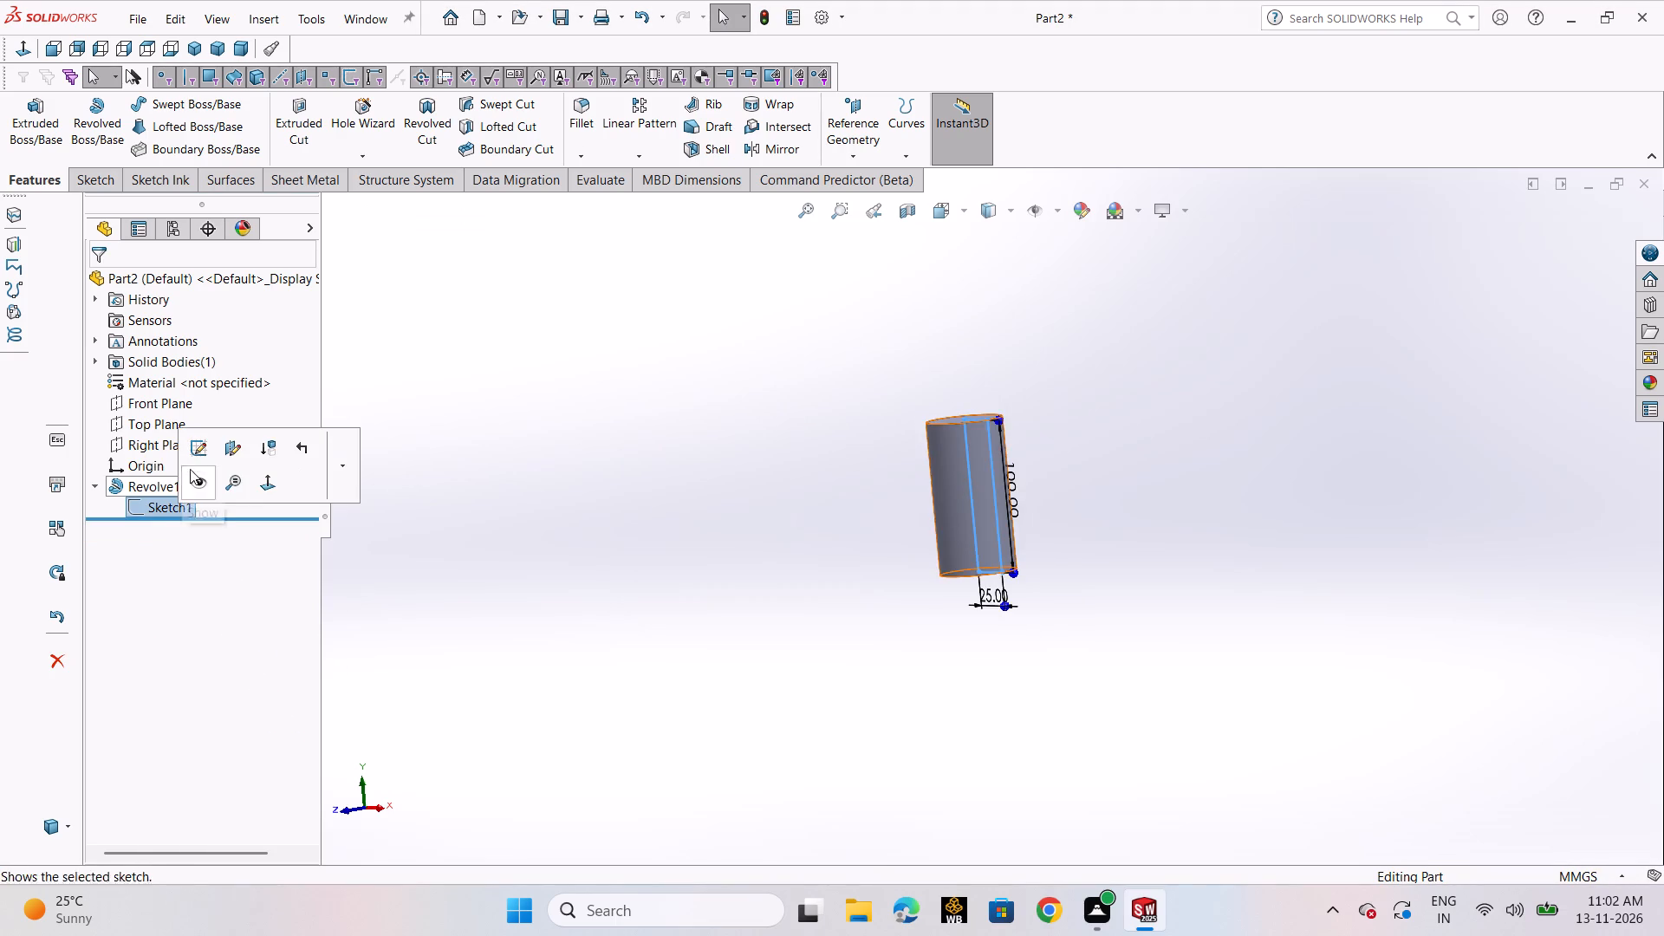
left_click(194, 448)
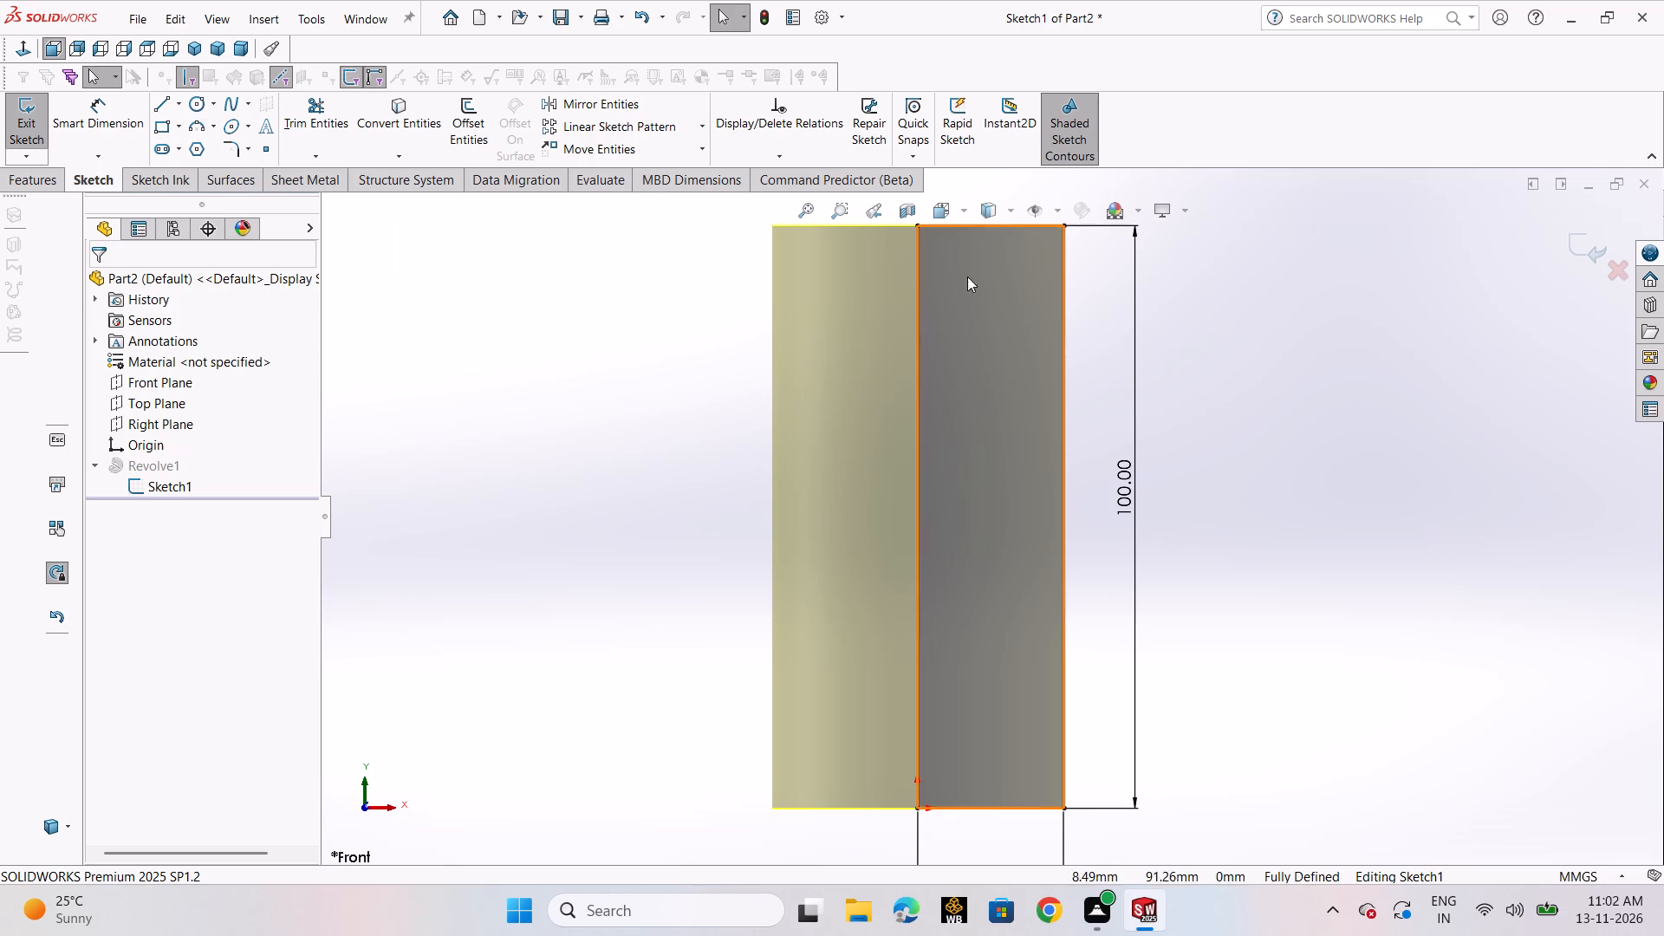
scroll(755, 310, "up", 2)
scroll(914, 395, "up", 2)
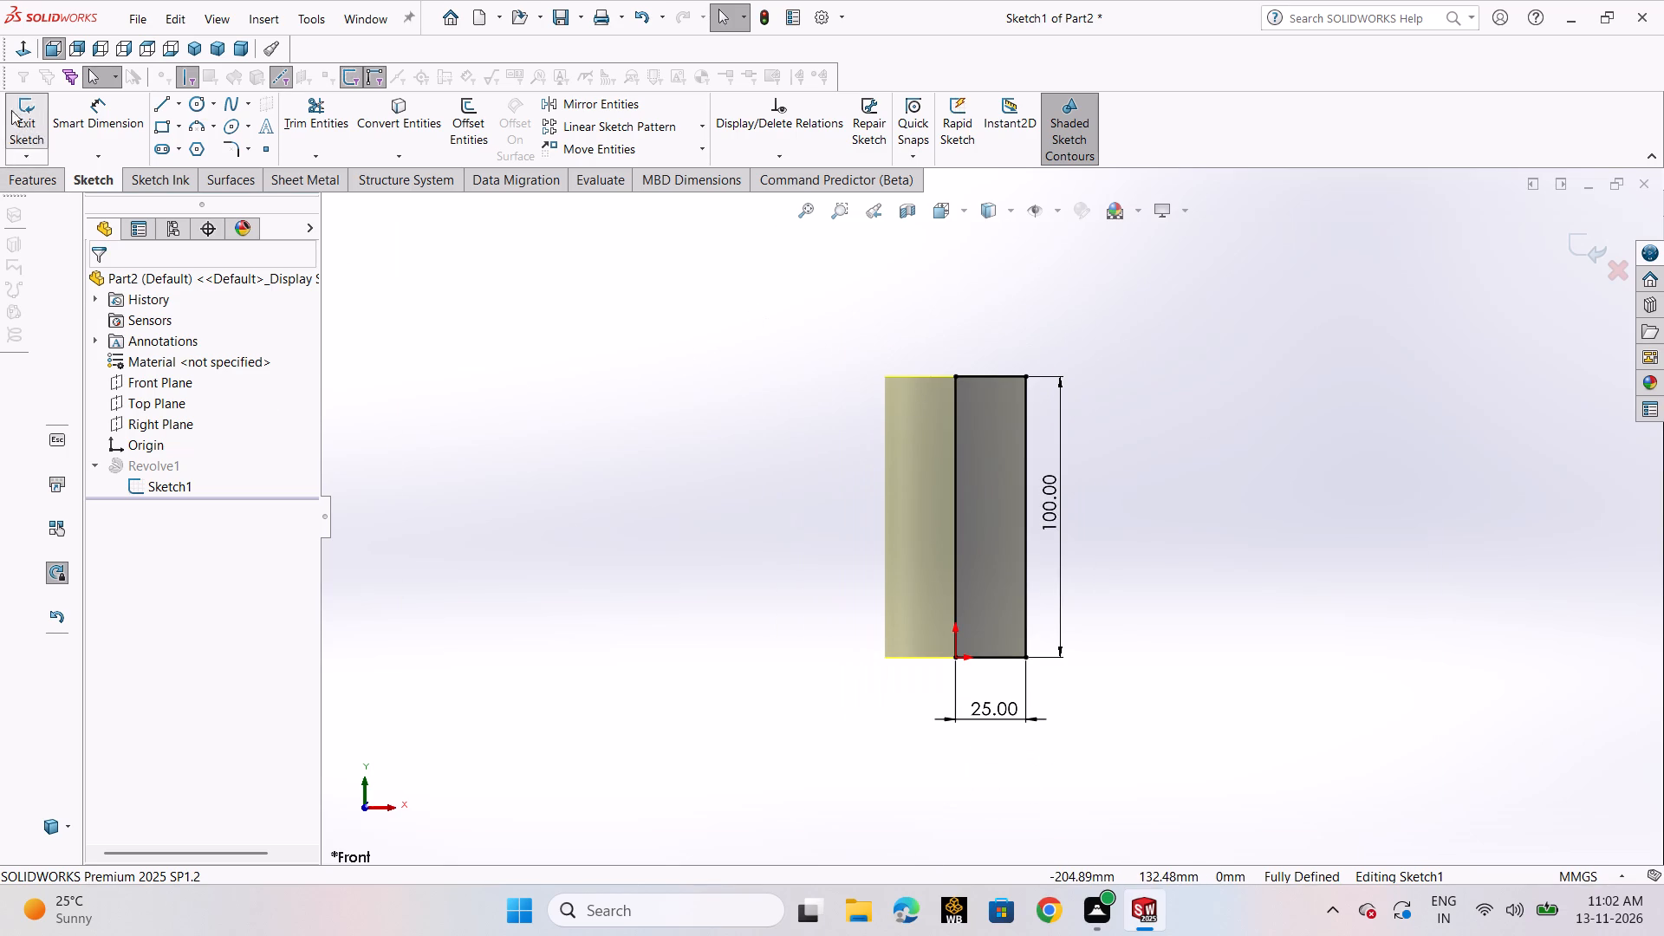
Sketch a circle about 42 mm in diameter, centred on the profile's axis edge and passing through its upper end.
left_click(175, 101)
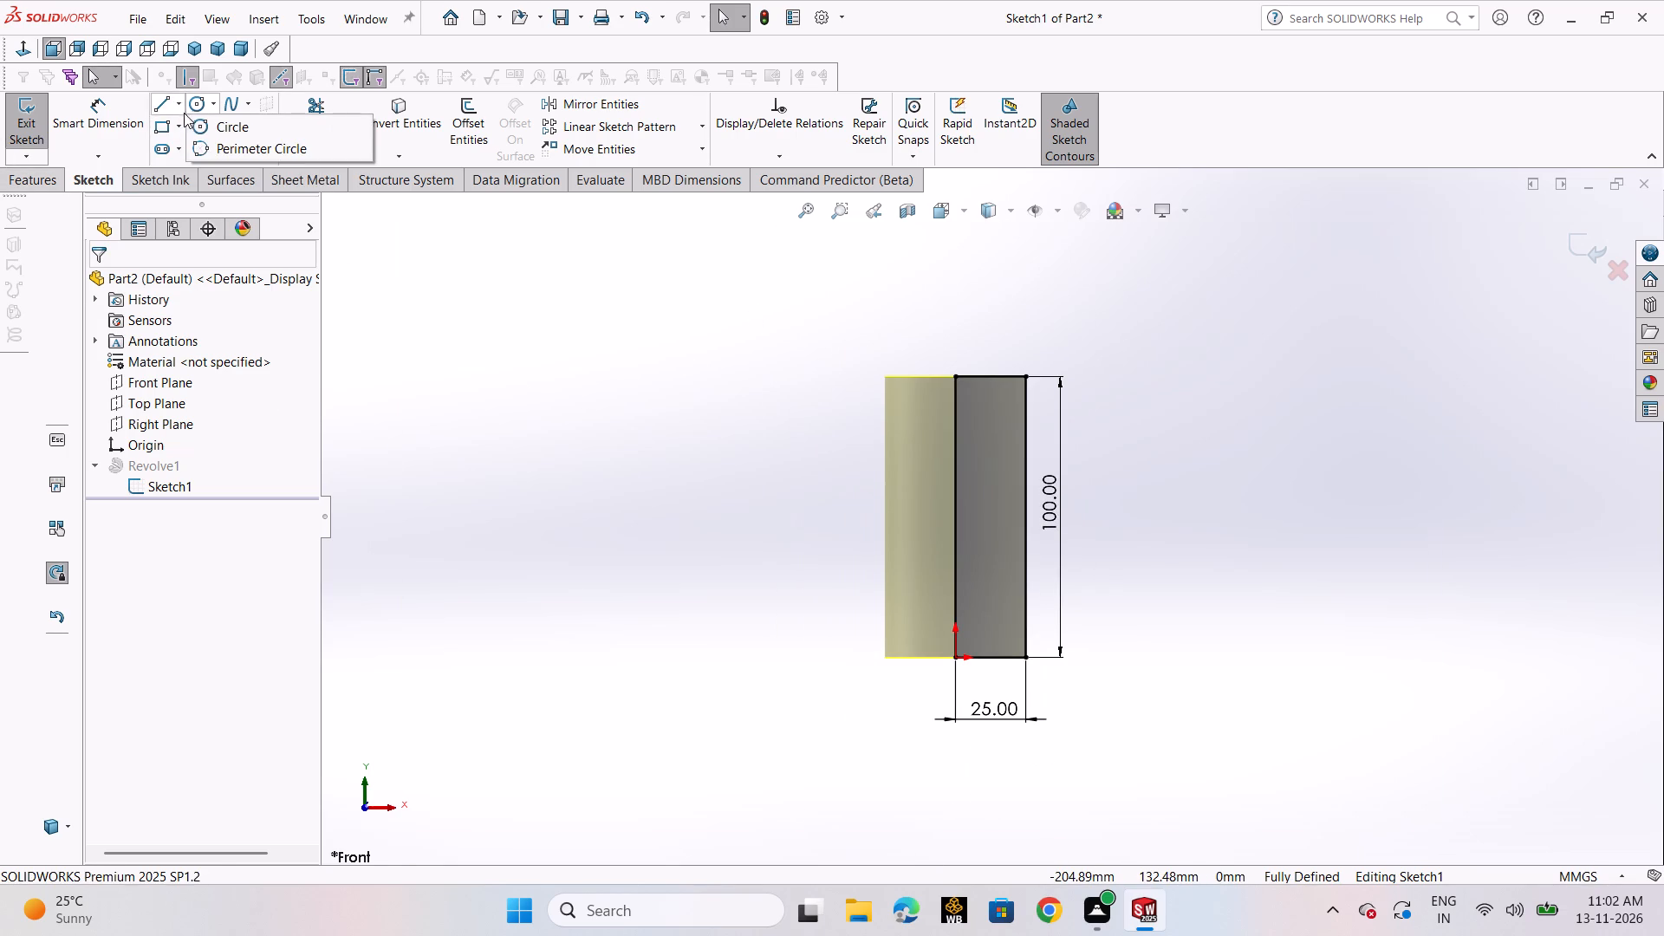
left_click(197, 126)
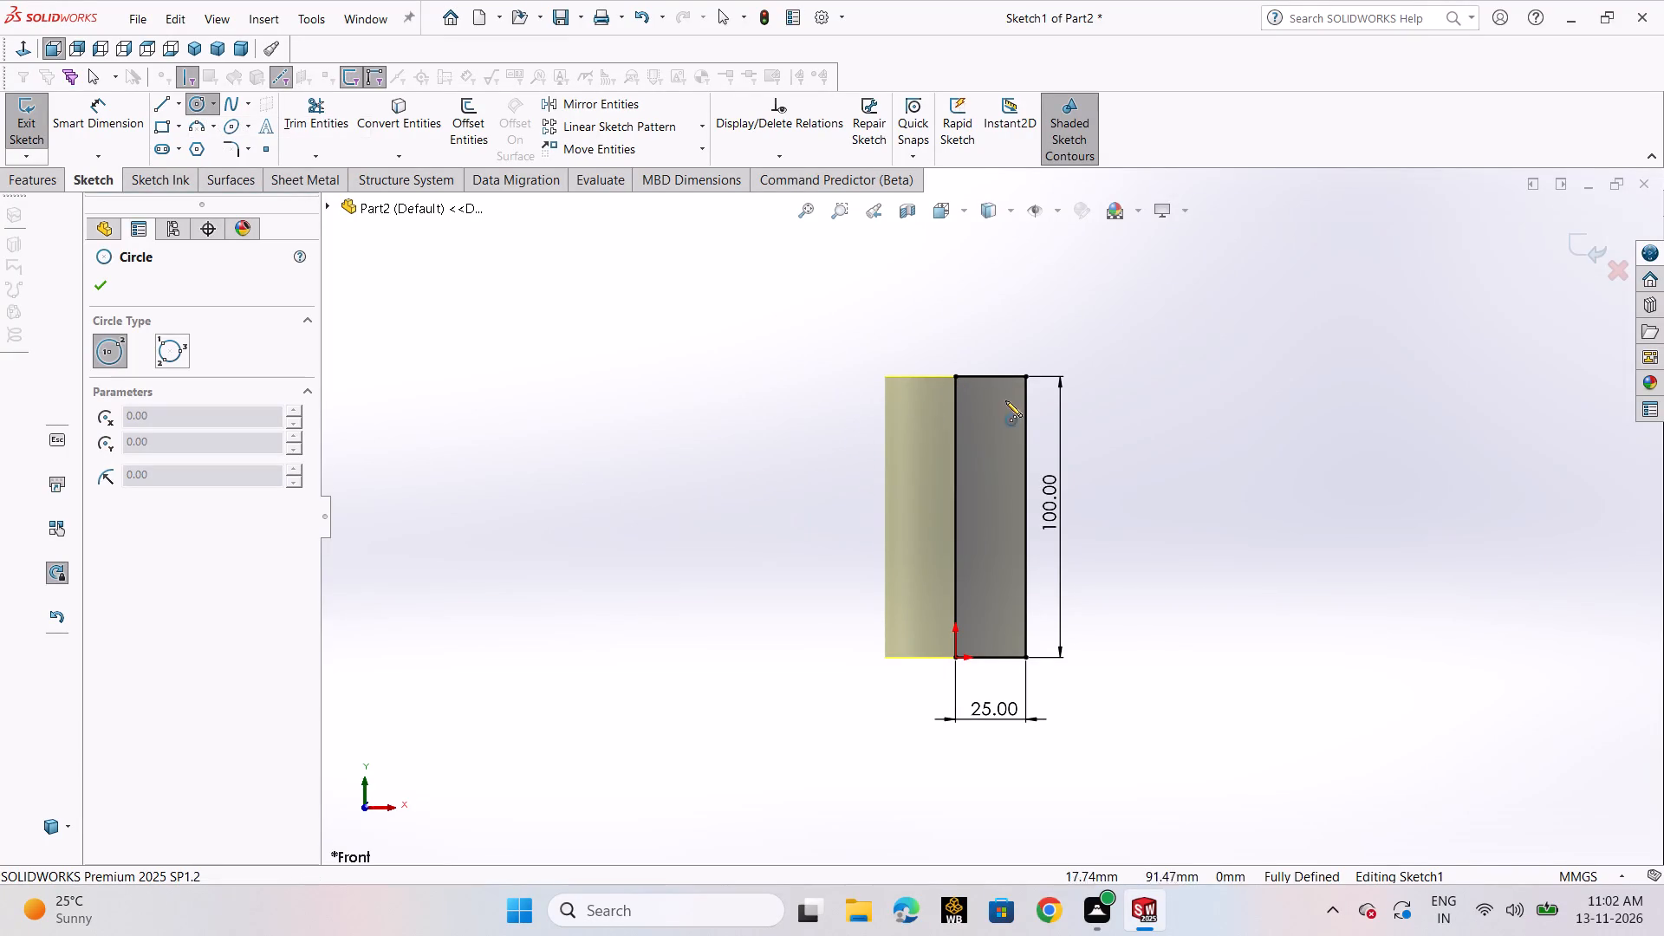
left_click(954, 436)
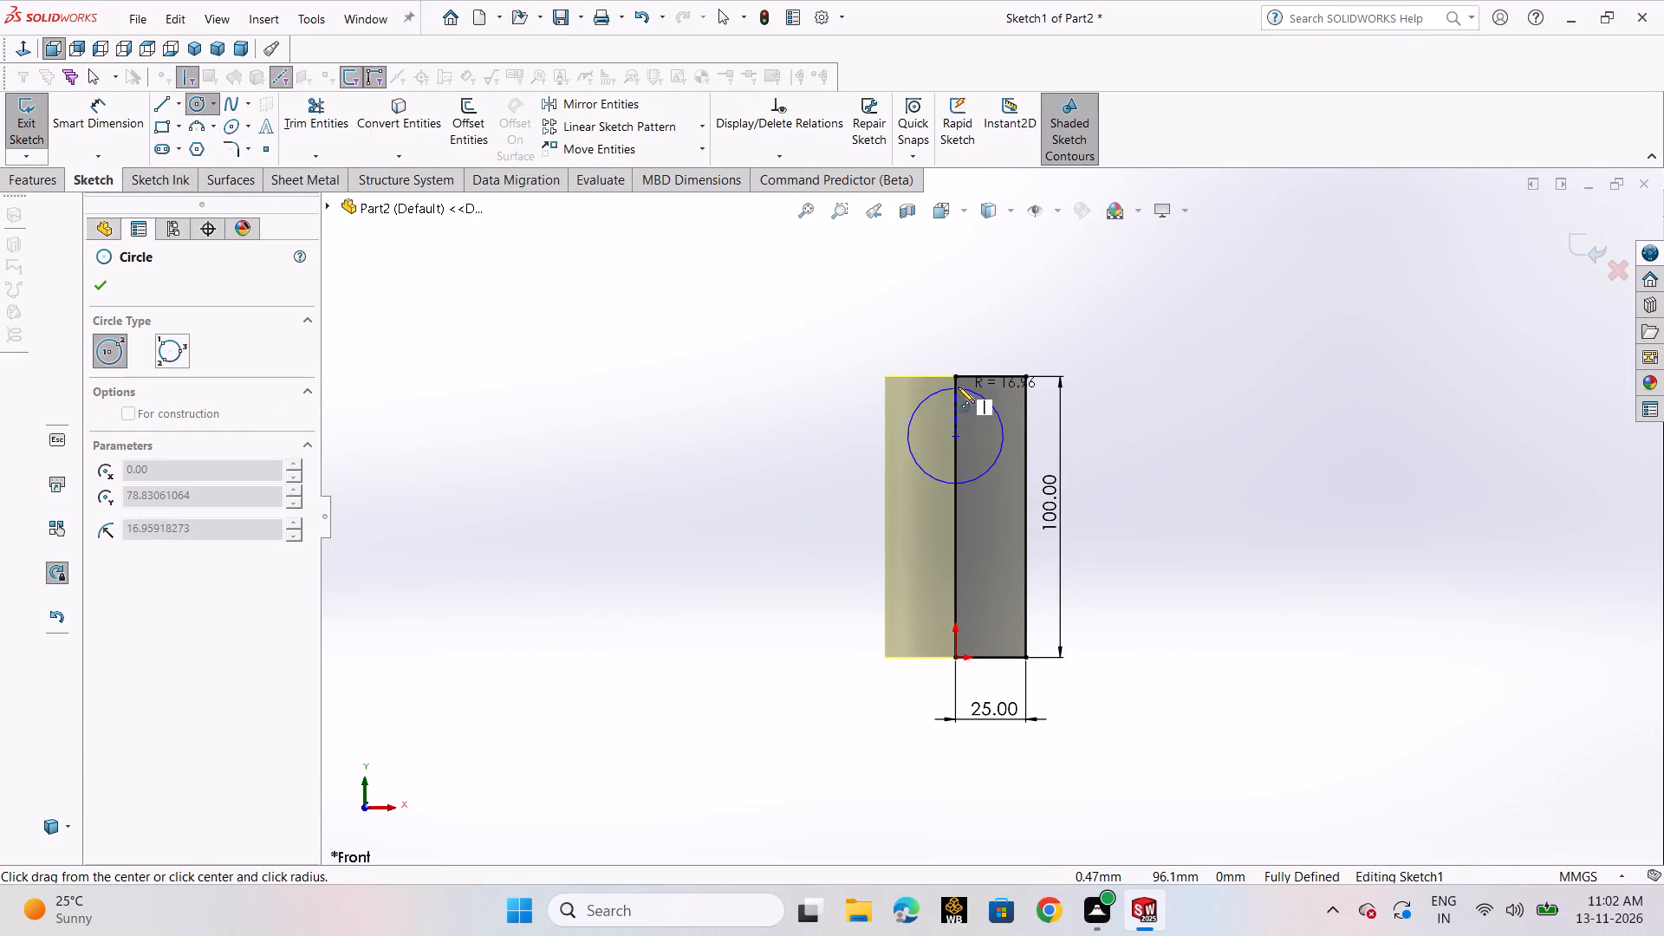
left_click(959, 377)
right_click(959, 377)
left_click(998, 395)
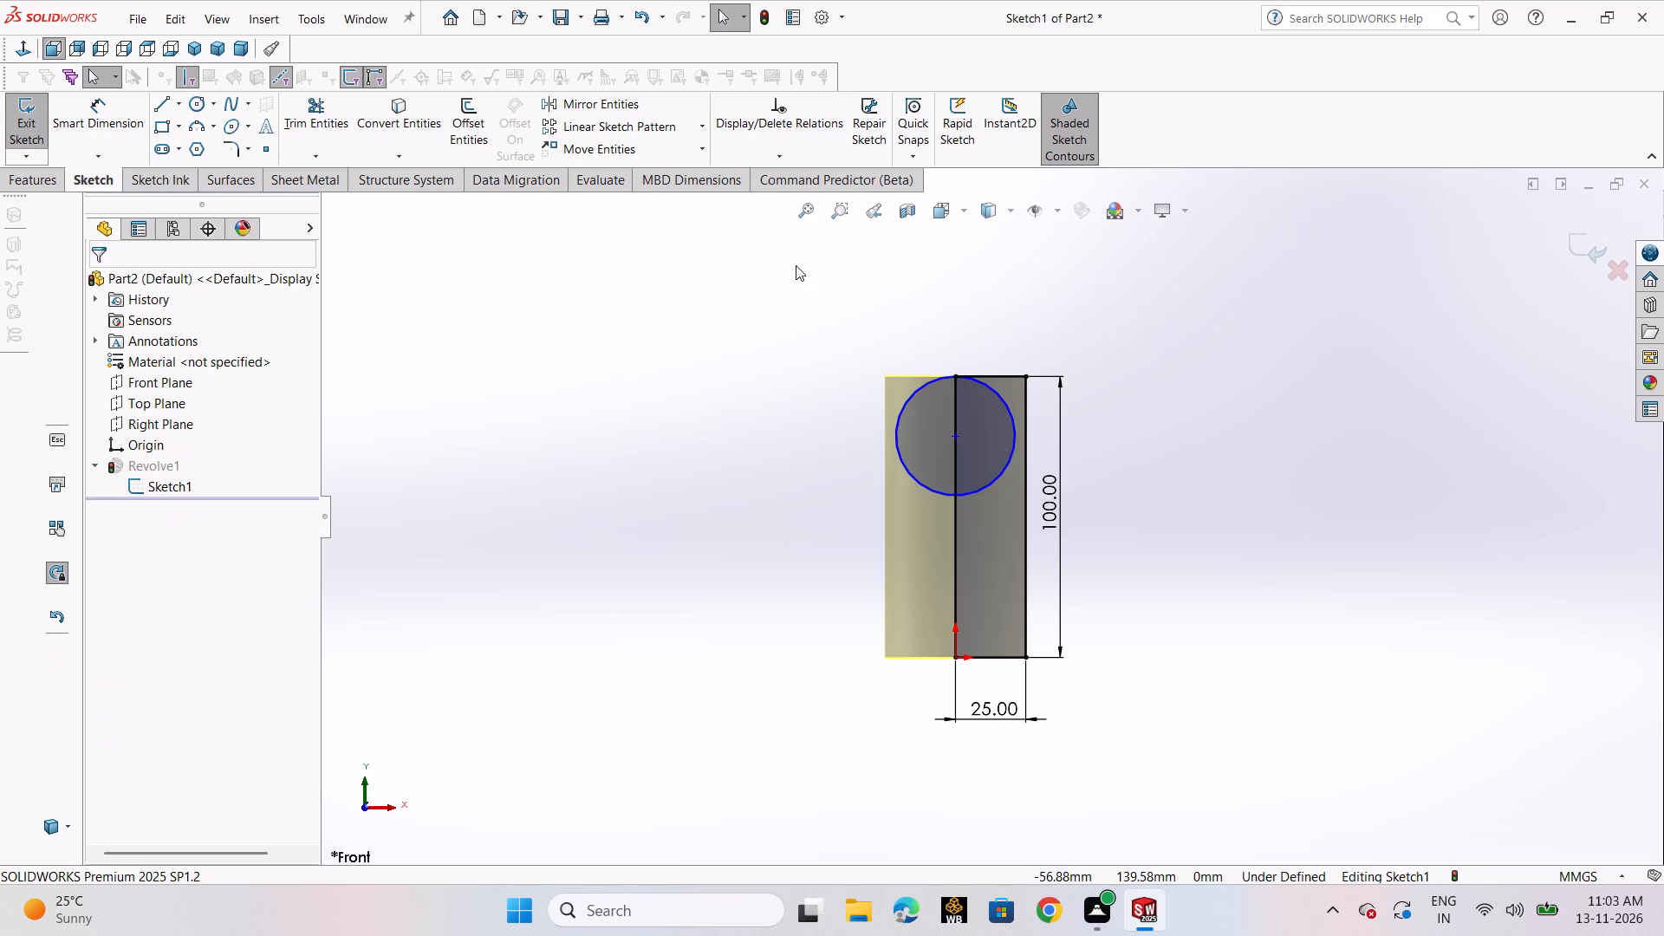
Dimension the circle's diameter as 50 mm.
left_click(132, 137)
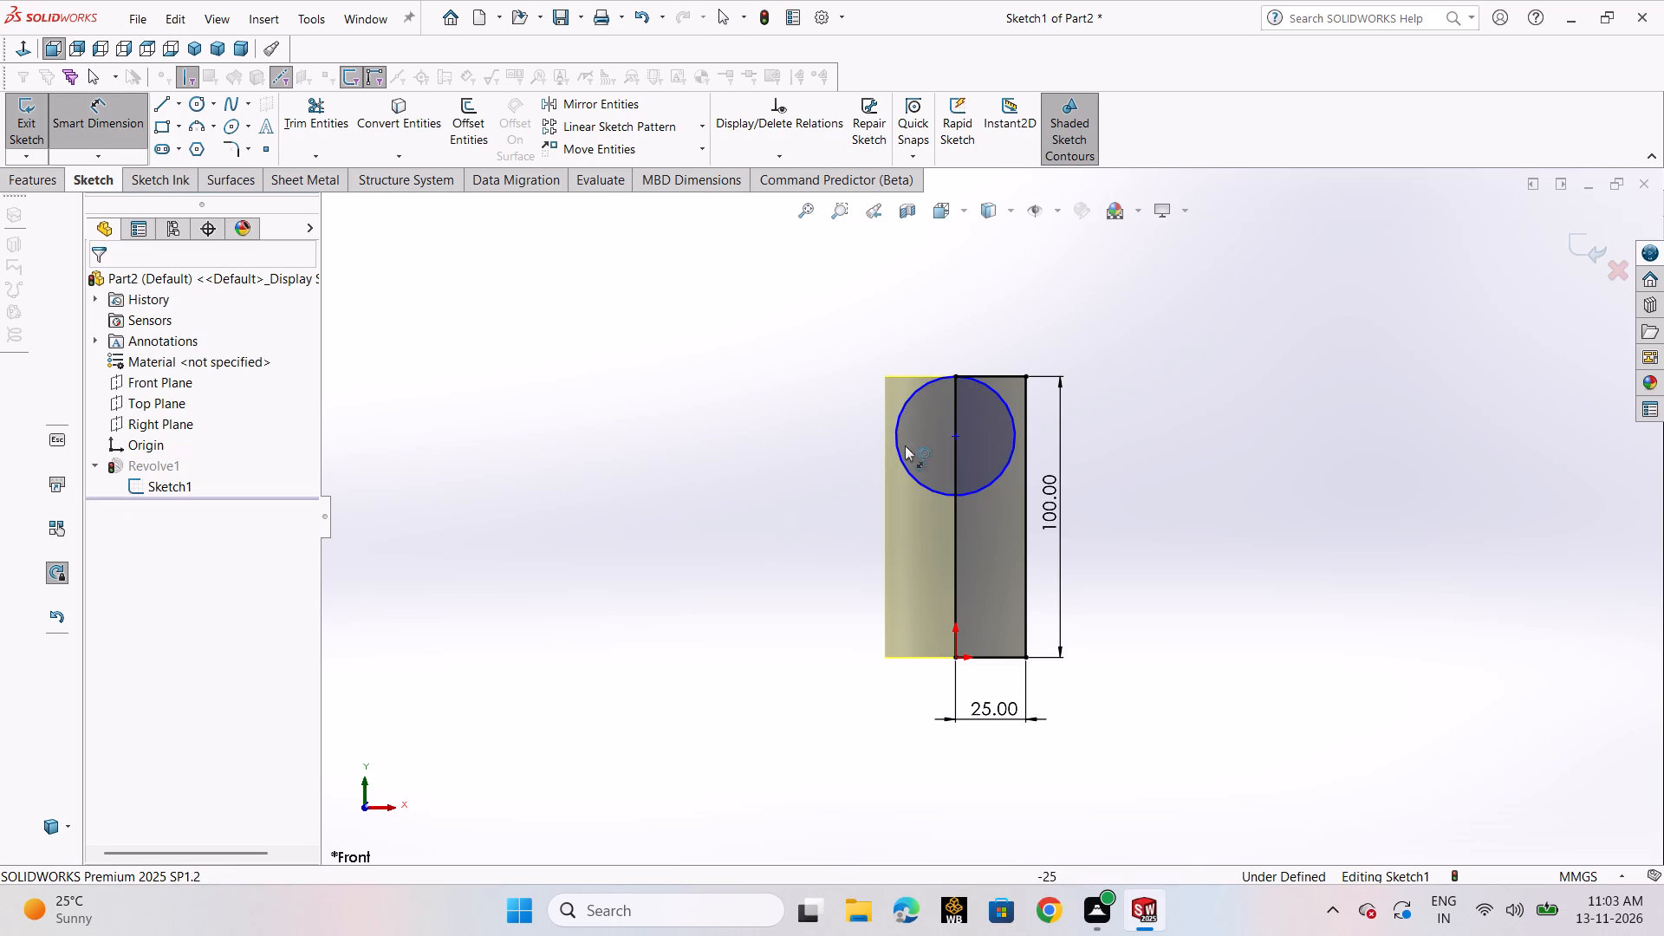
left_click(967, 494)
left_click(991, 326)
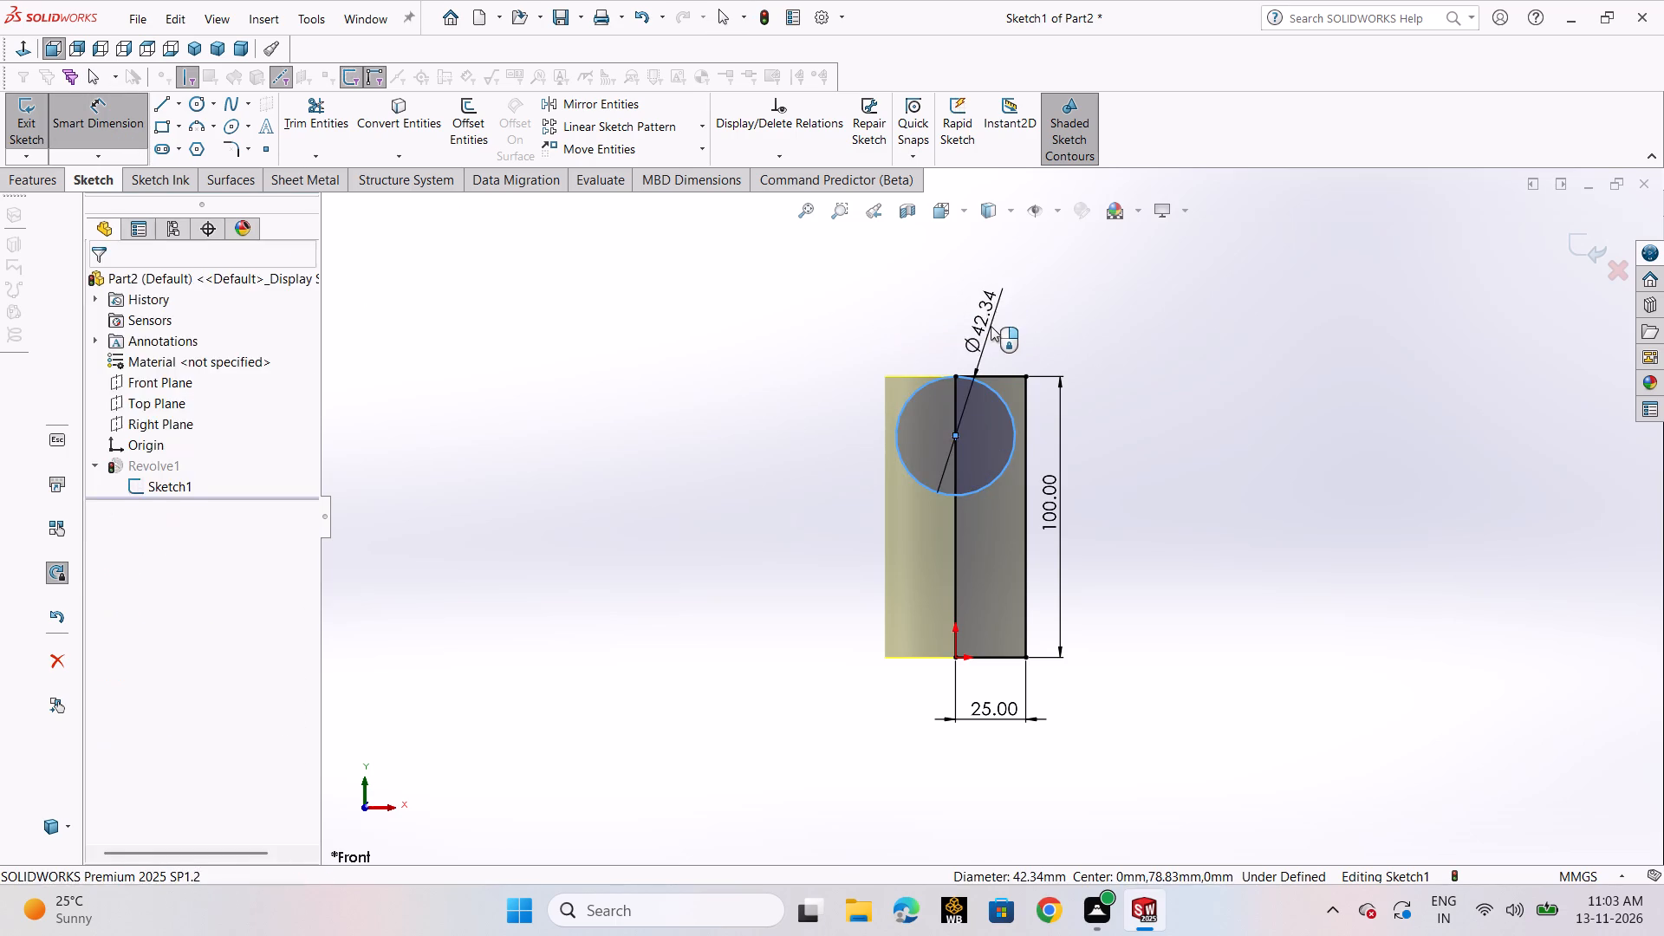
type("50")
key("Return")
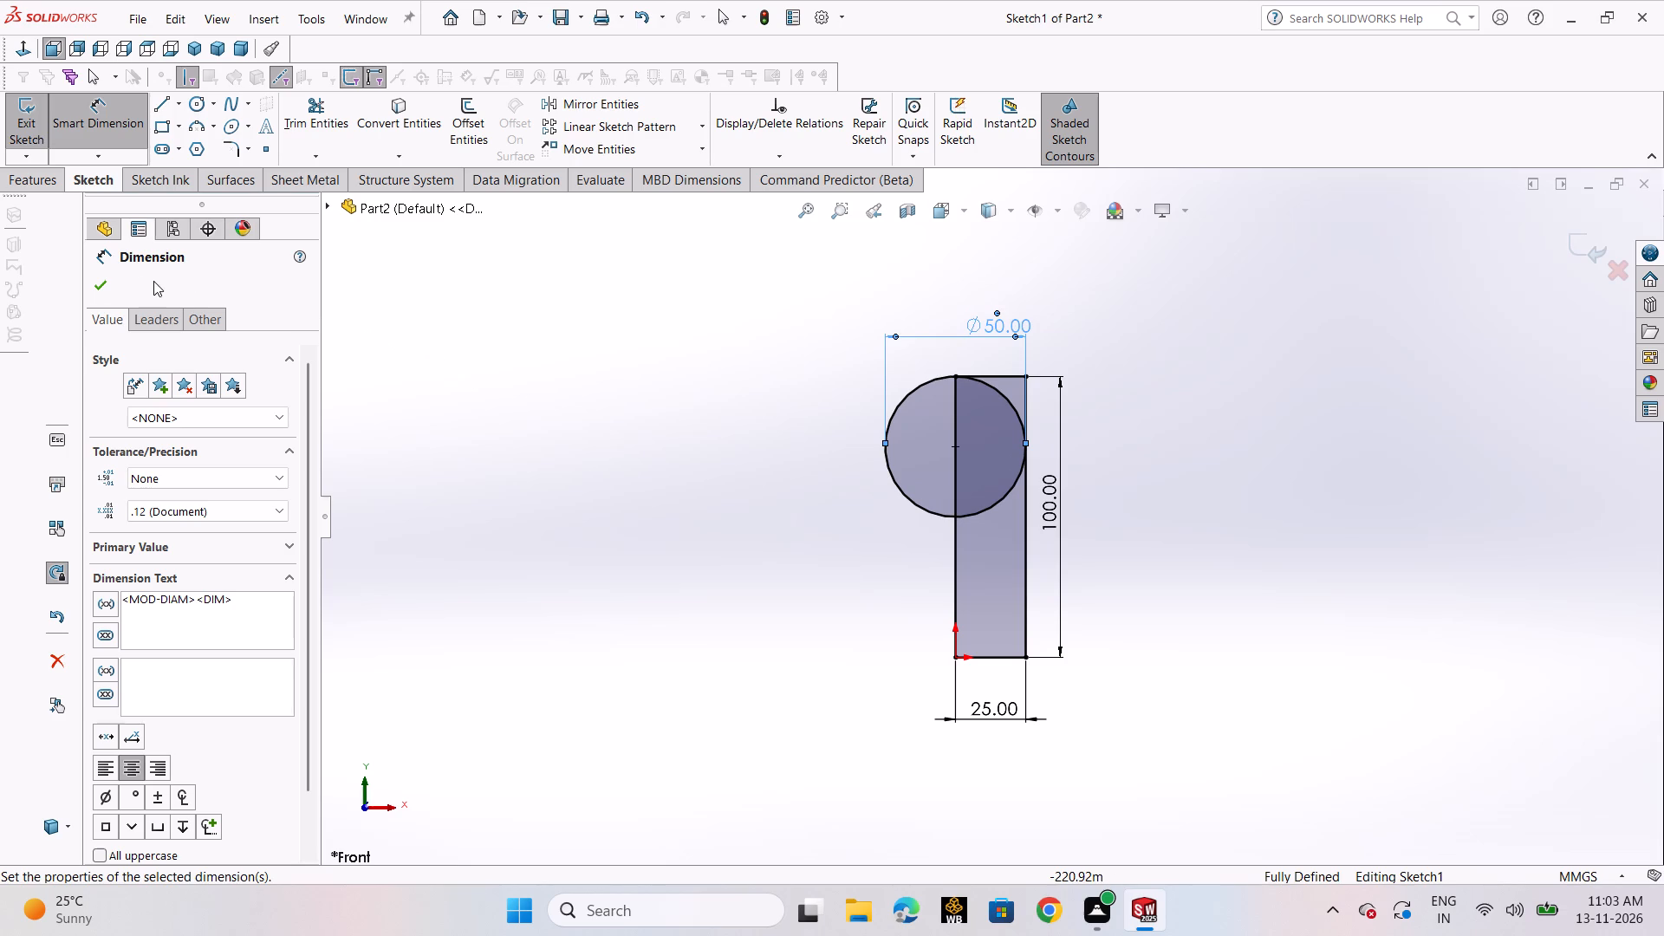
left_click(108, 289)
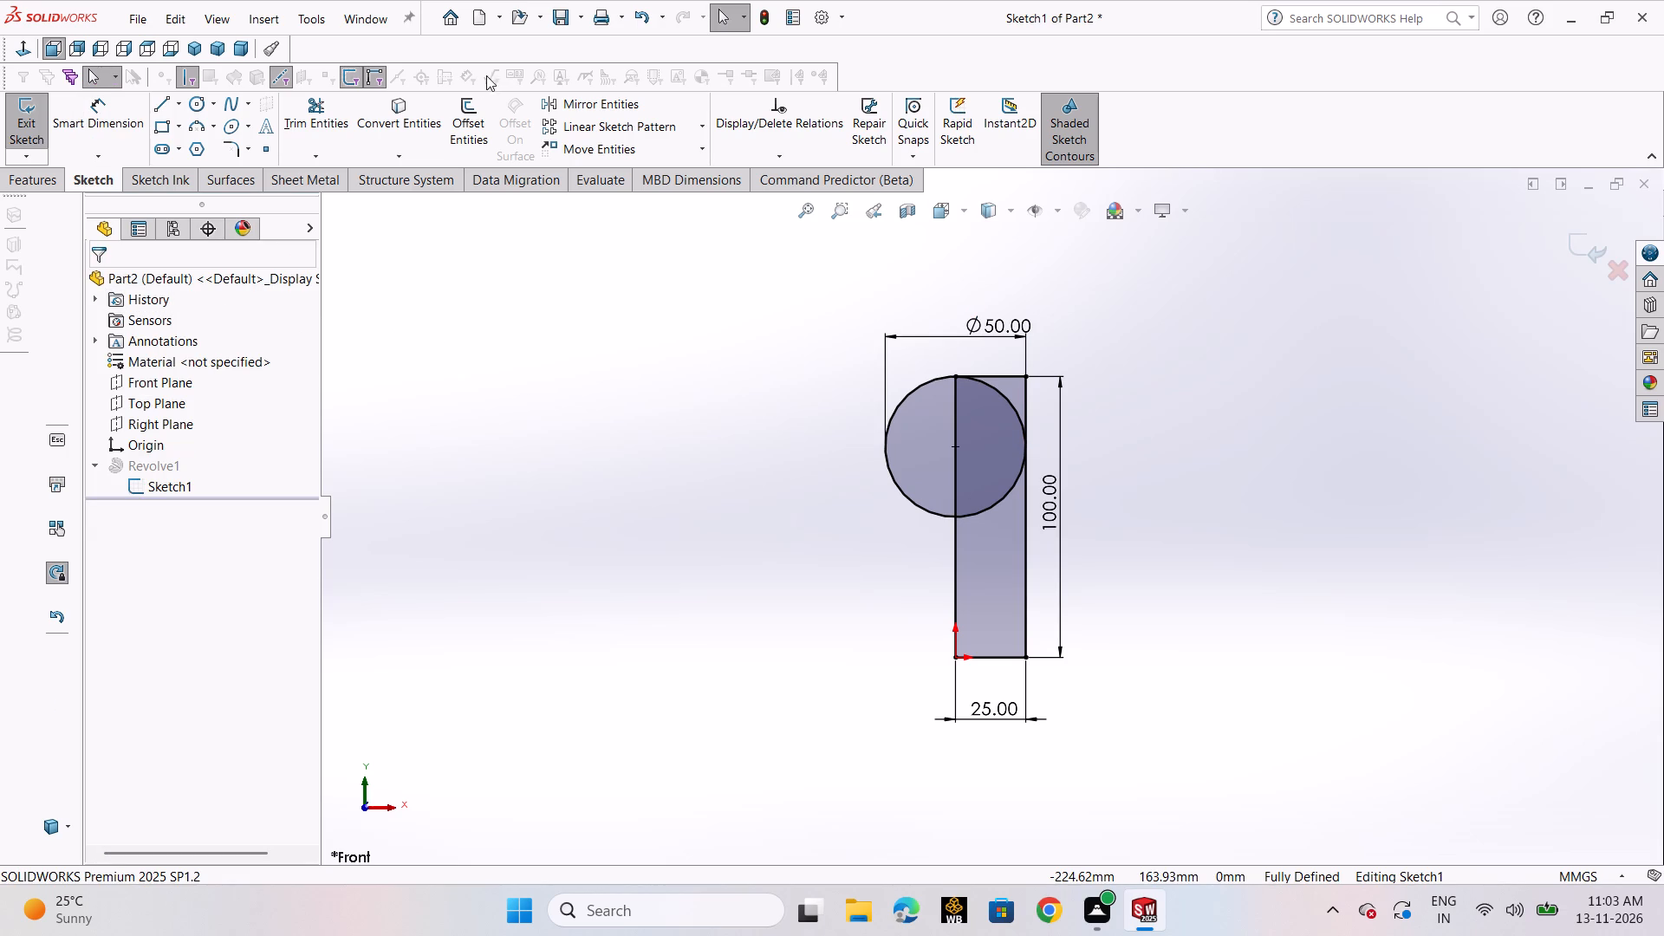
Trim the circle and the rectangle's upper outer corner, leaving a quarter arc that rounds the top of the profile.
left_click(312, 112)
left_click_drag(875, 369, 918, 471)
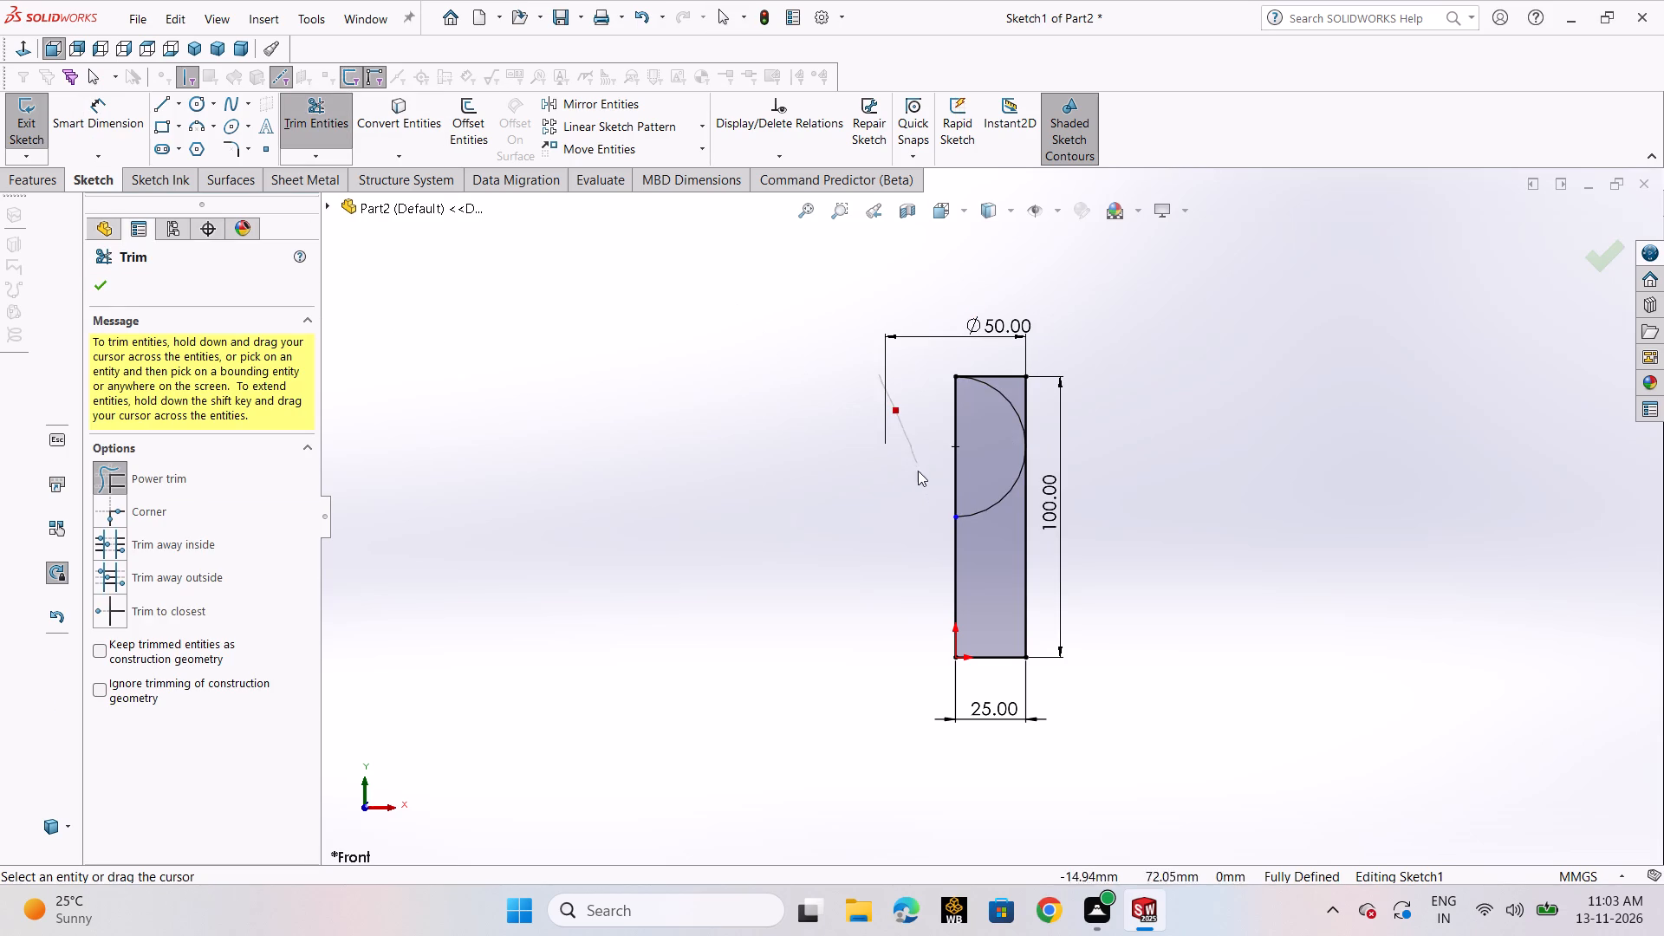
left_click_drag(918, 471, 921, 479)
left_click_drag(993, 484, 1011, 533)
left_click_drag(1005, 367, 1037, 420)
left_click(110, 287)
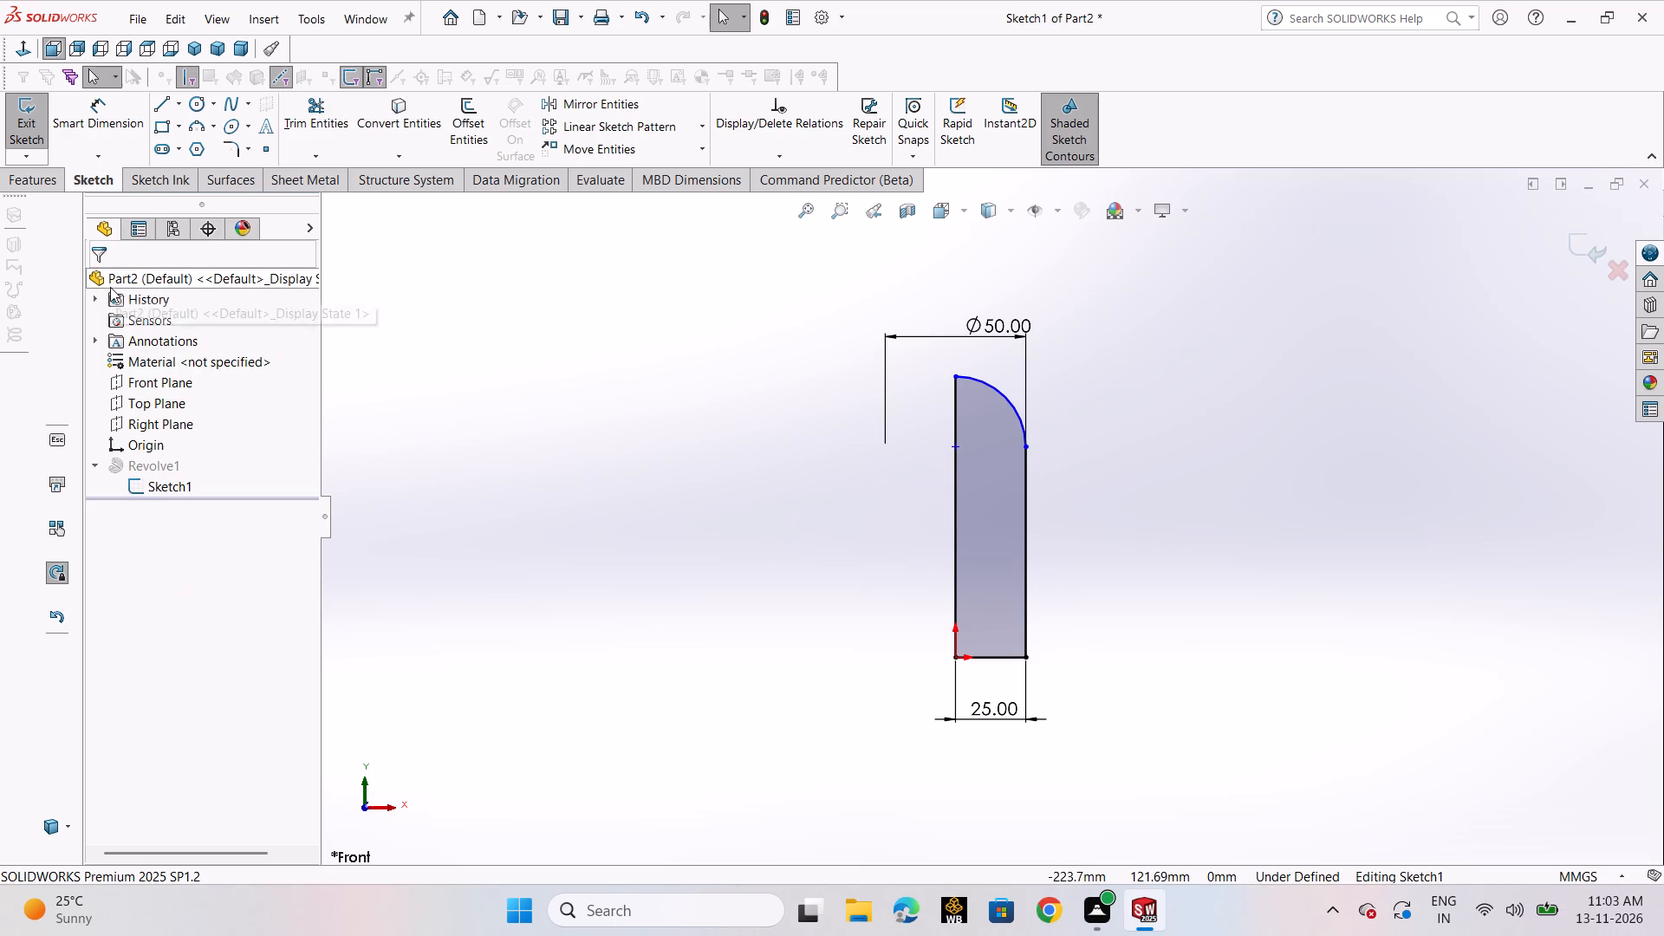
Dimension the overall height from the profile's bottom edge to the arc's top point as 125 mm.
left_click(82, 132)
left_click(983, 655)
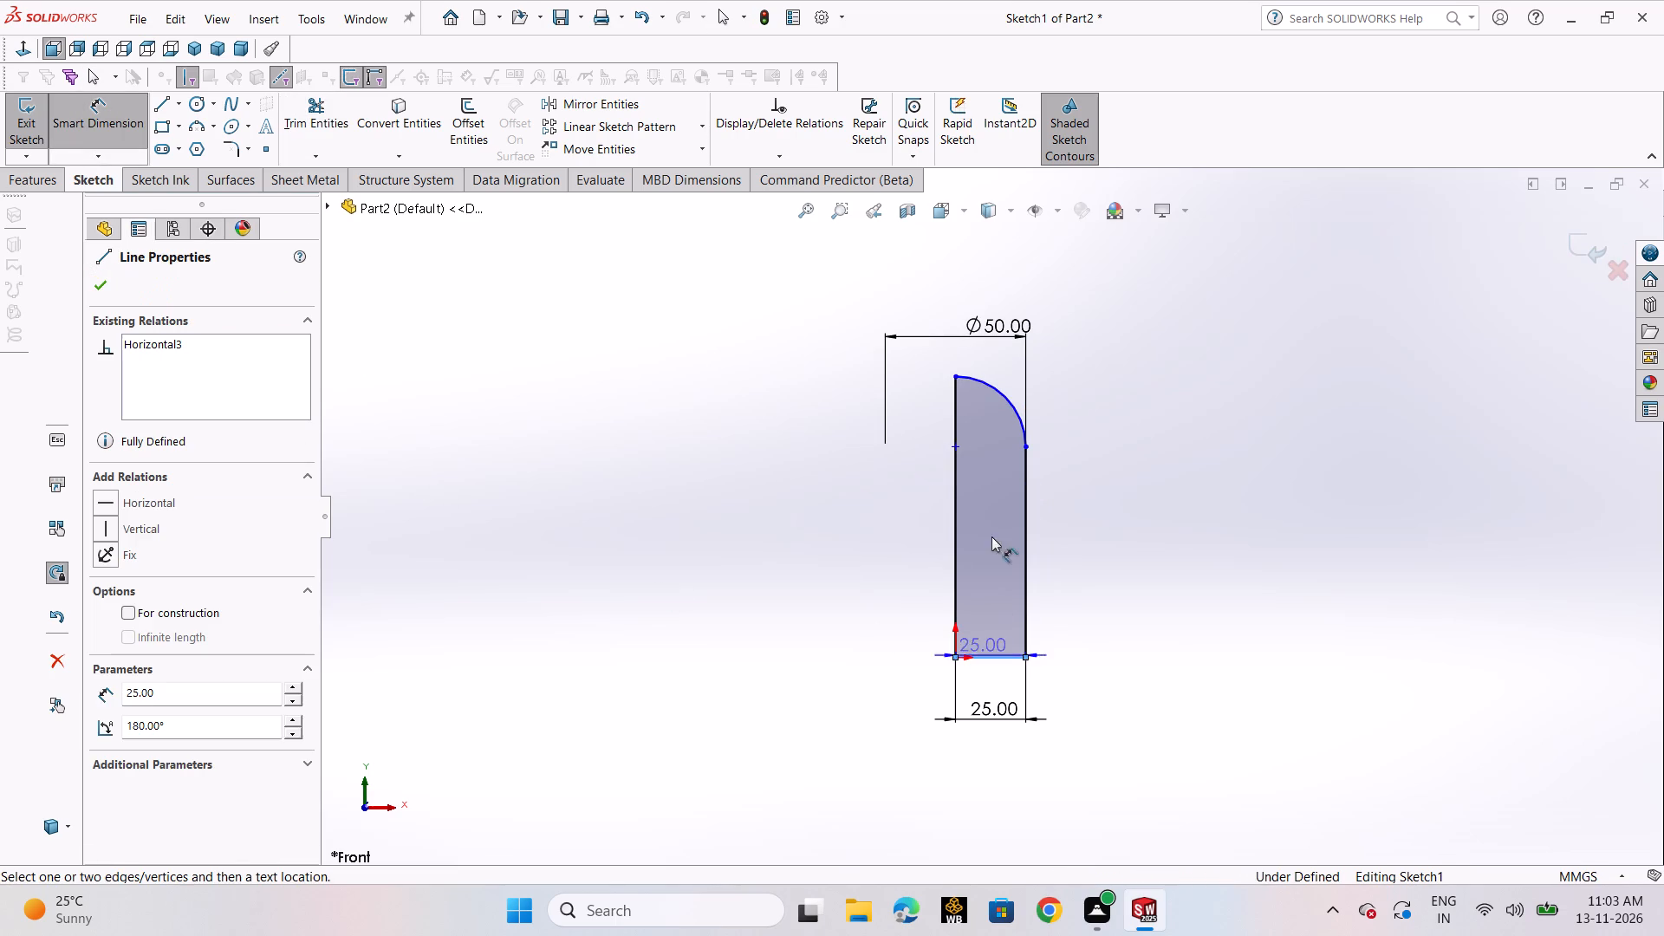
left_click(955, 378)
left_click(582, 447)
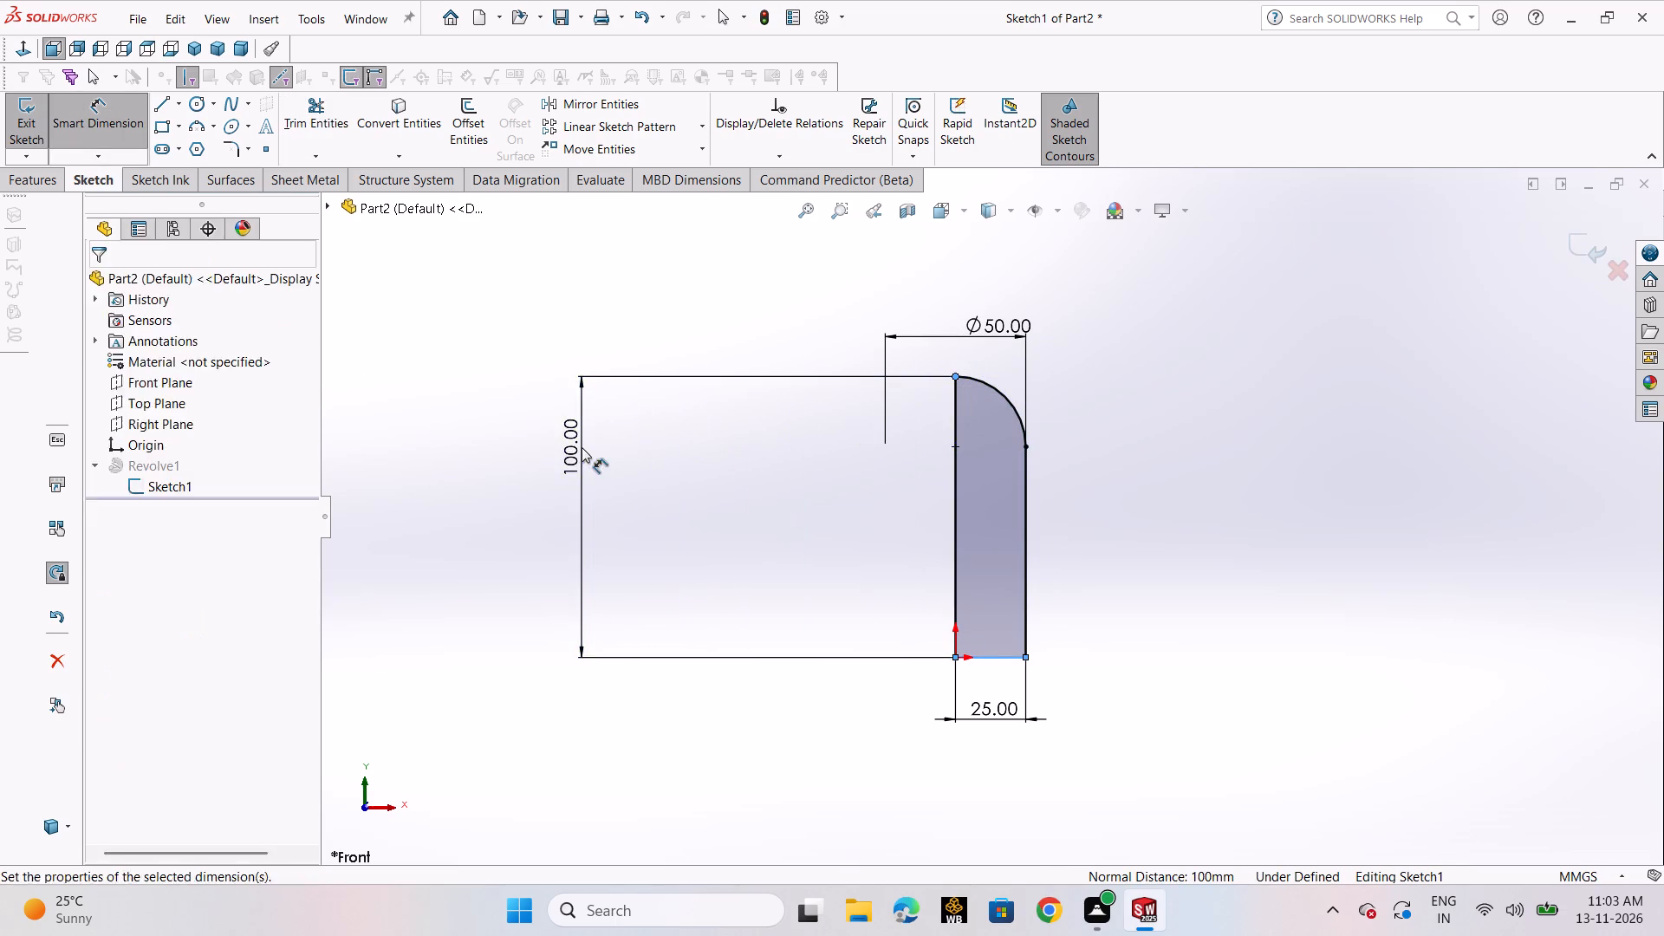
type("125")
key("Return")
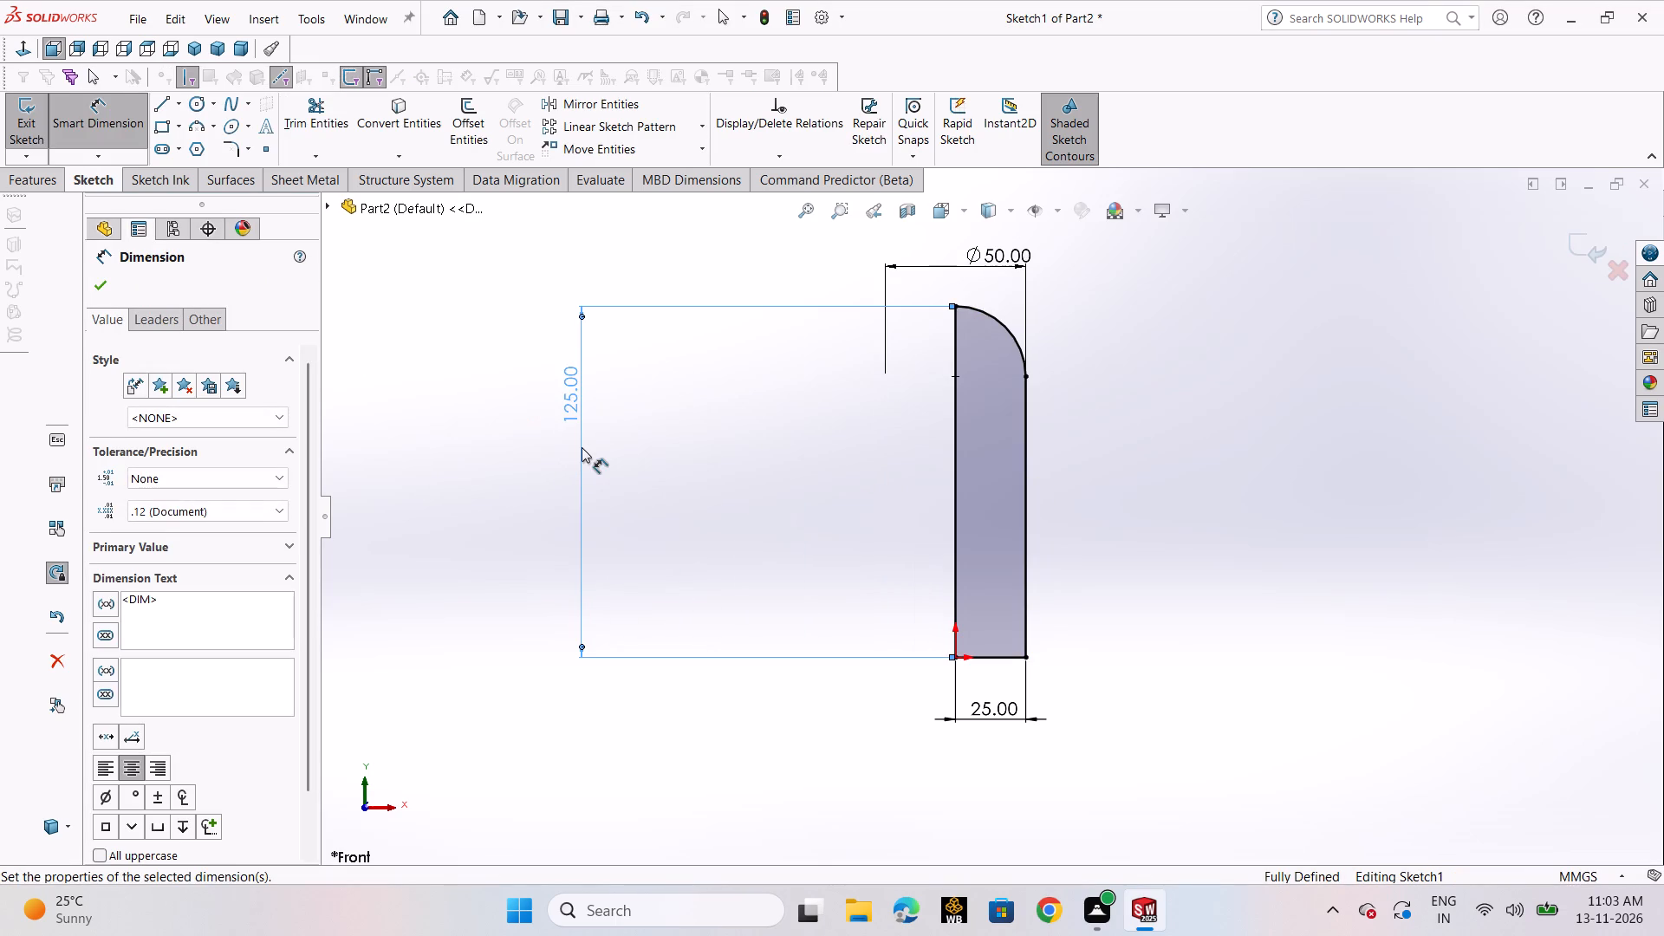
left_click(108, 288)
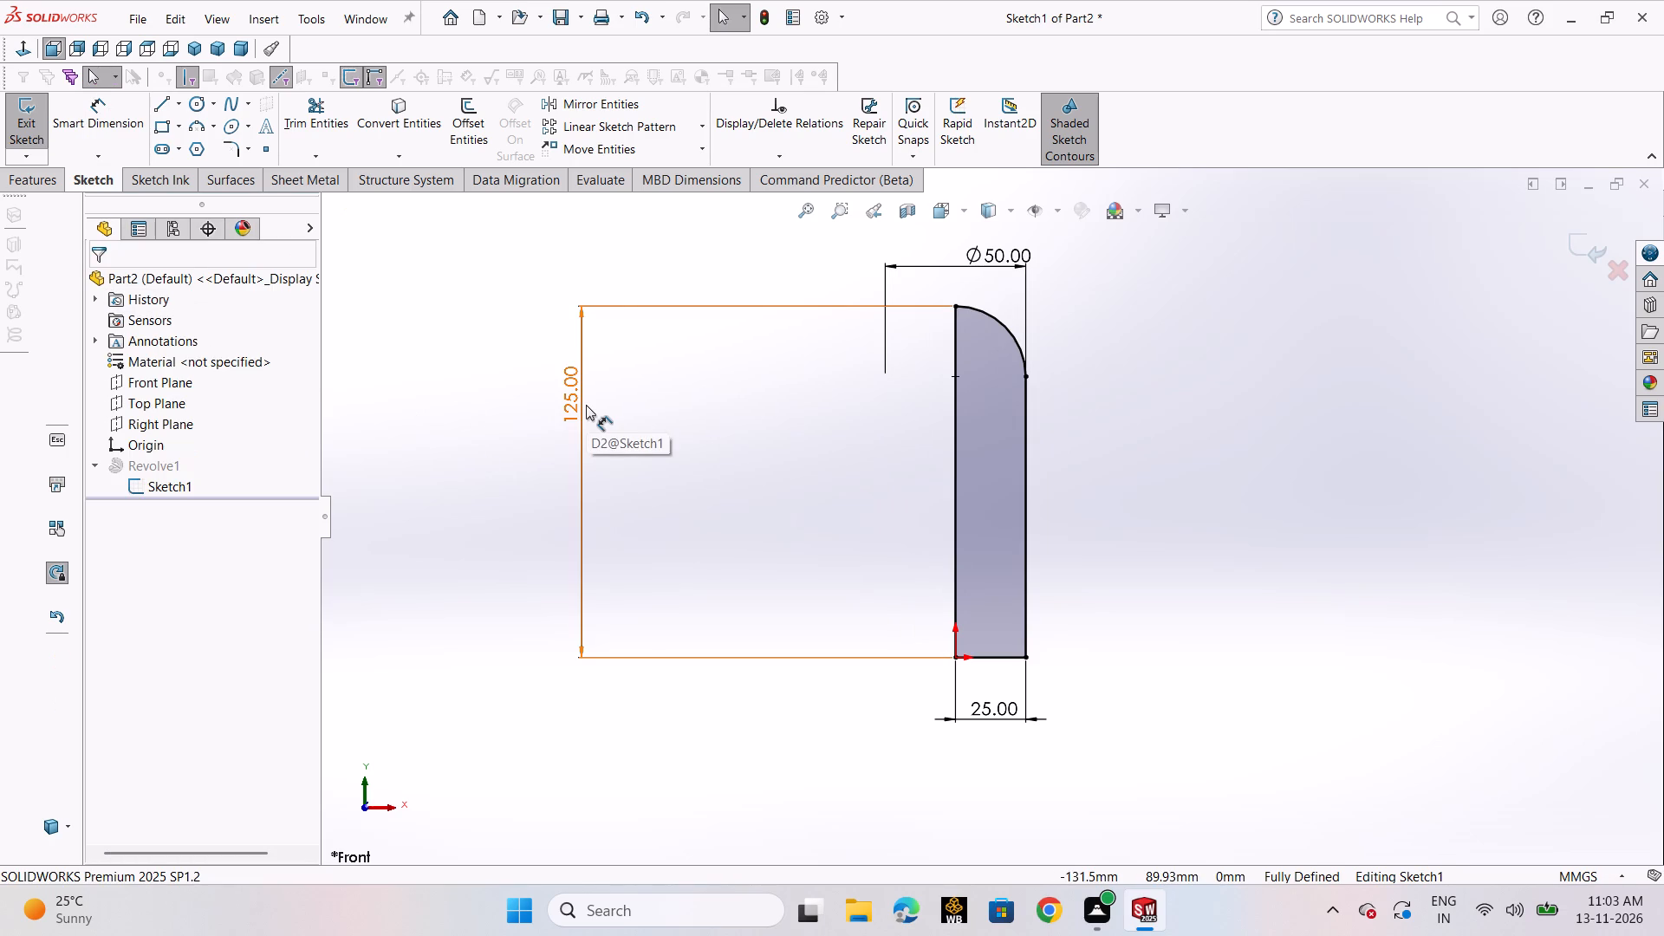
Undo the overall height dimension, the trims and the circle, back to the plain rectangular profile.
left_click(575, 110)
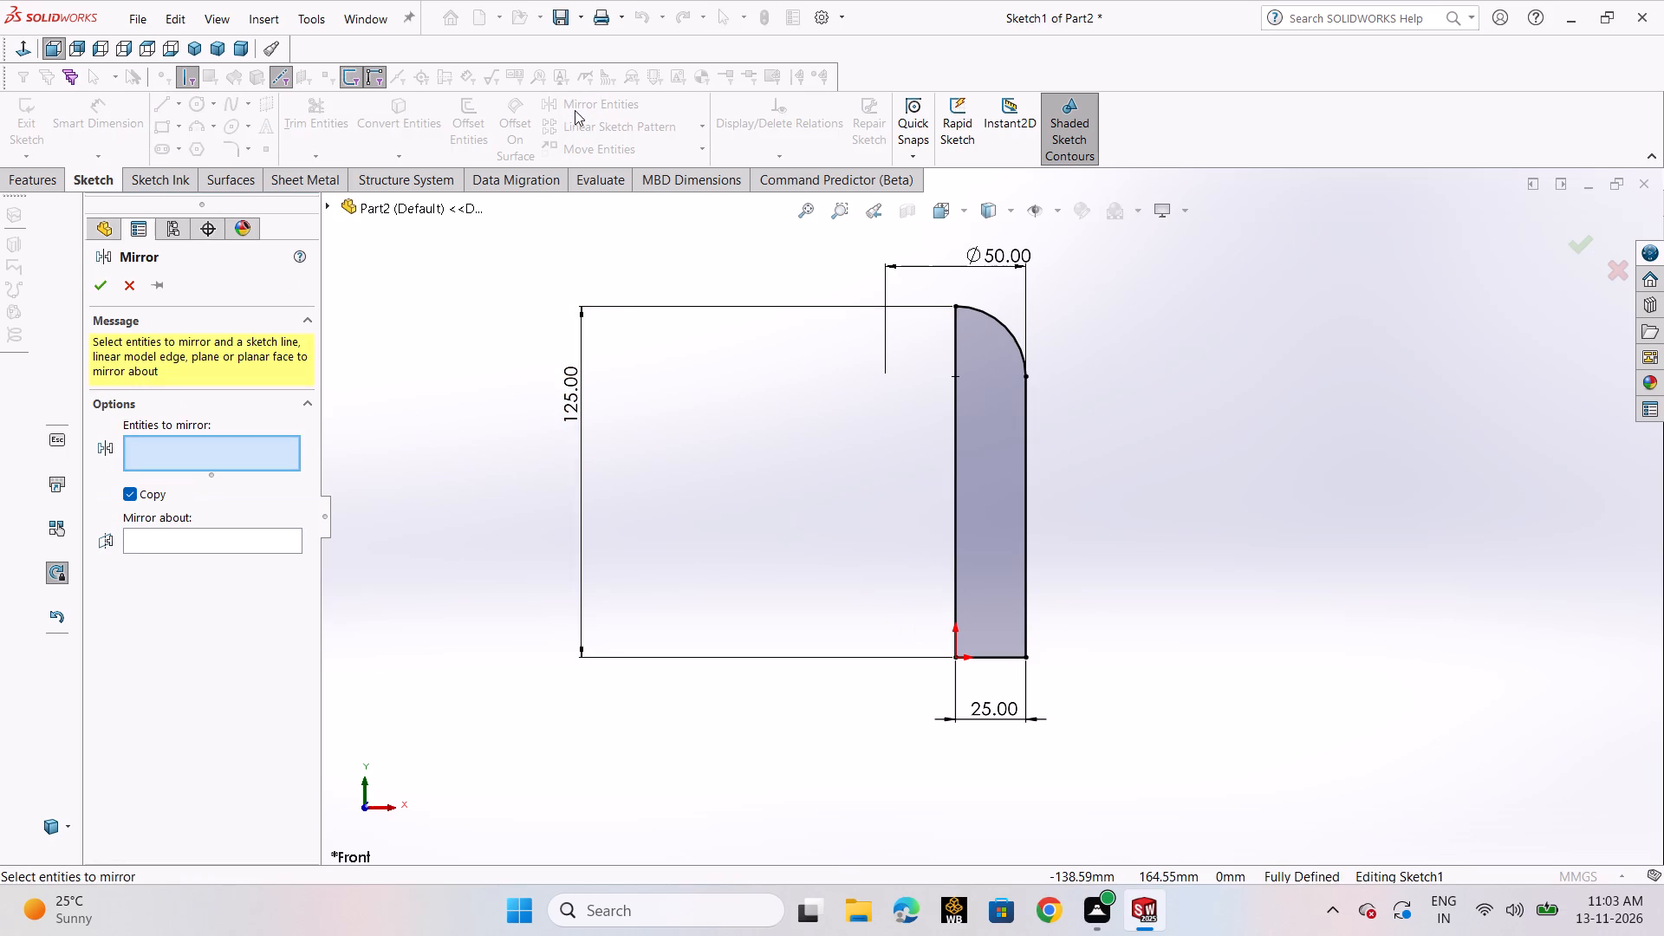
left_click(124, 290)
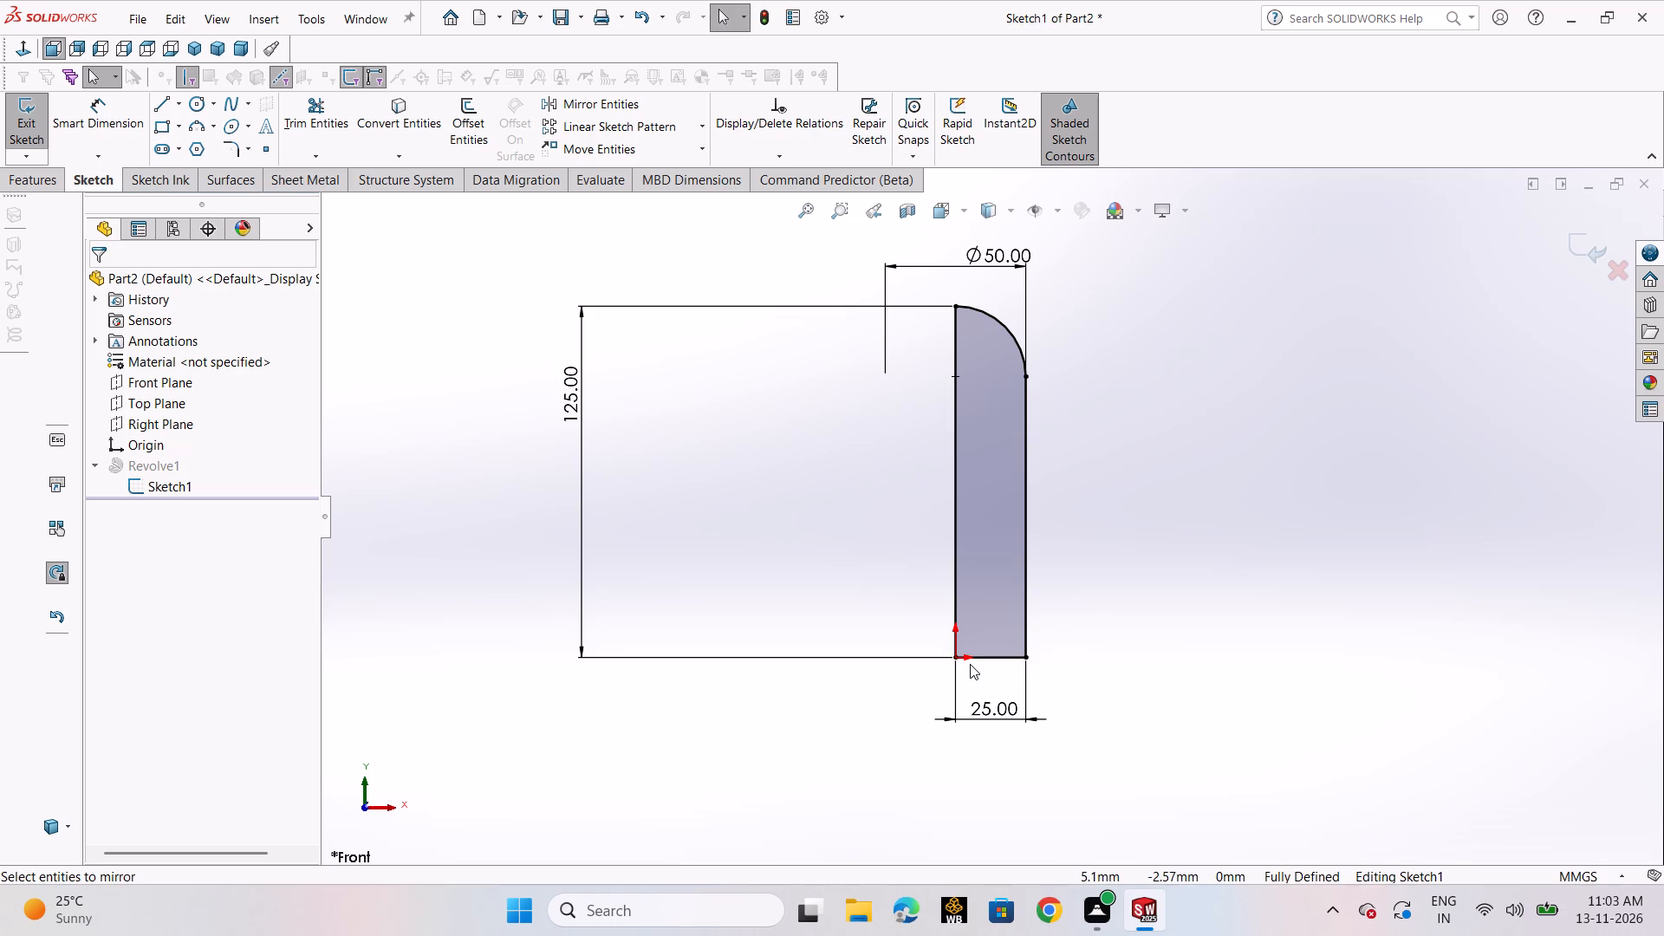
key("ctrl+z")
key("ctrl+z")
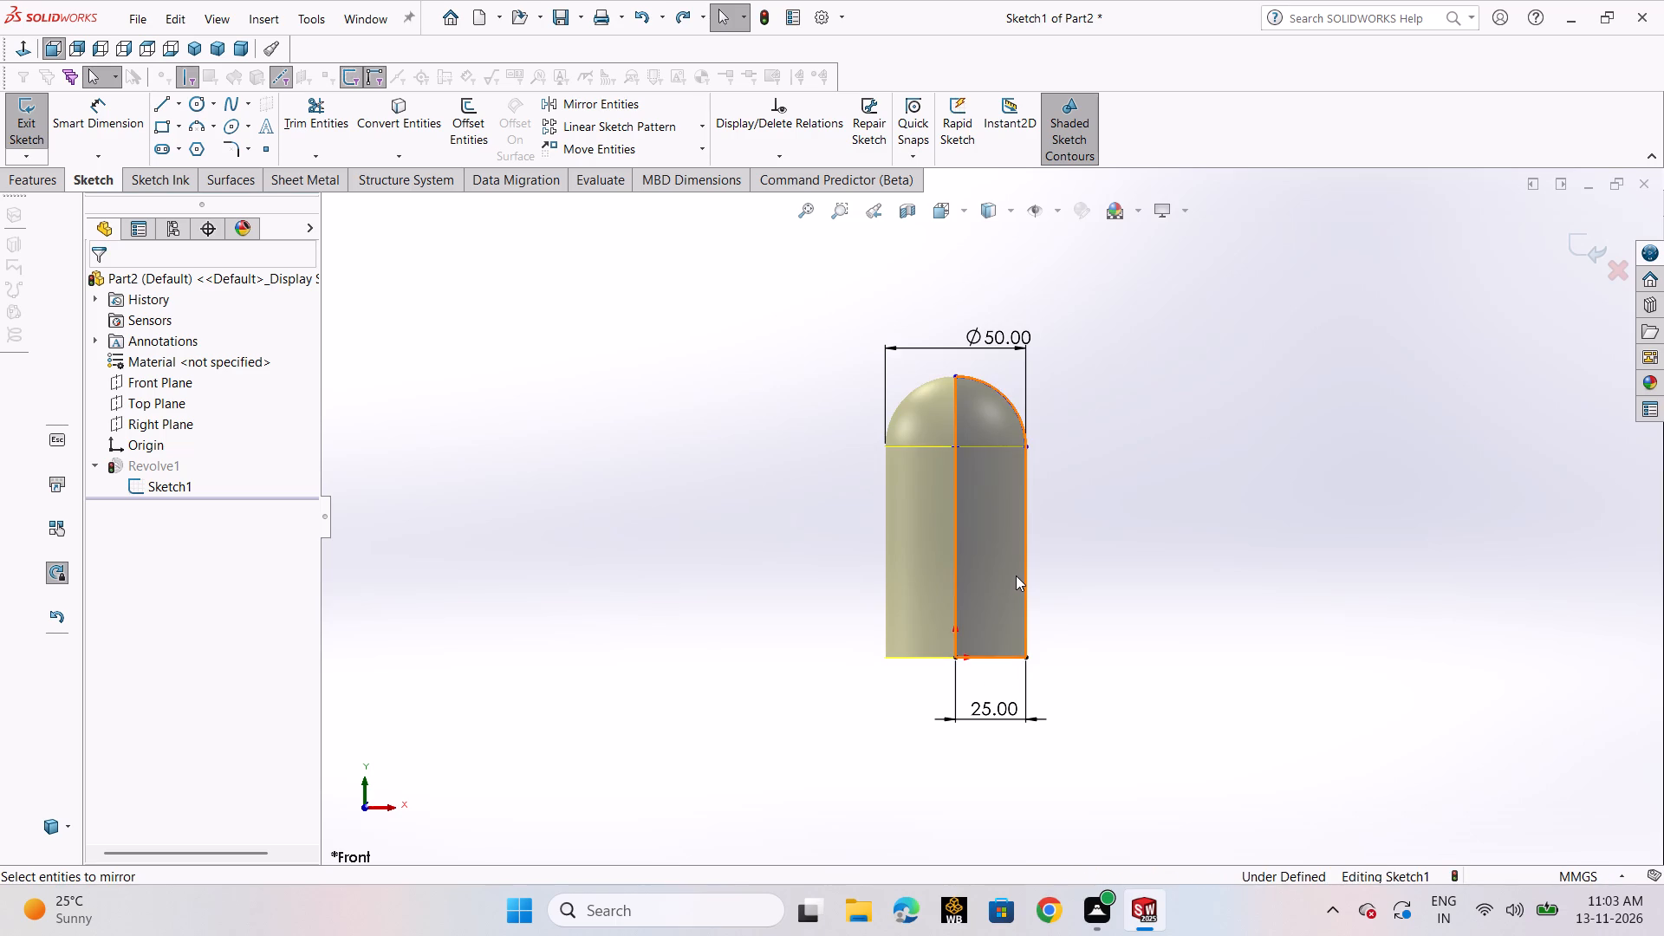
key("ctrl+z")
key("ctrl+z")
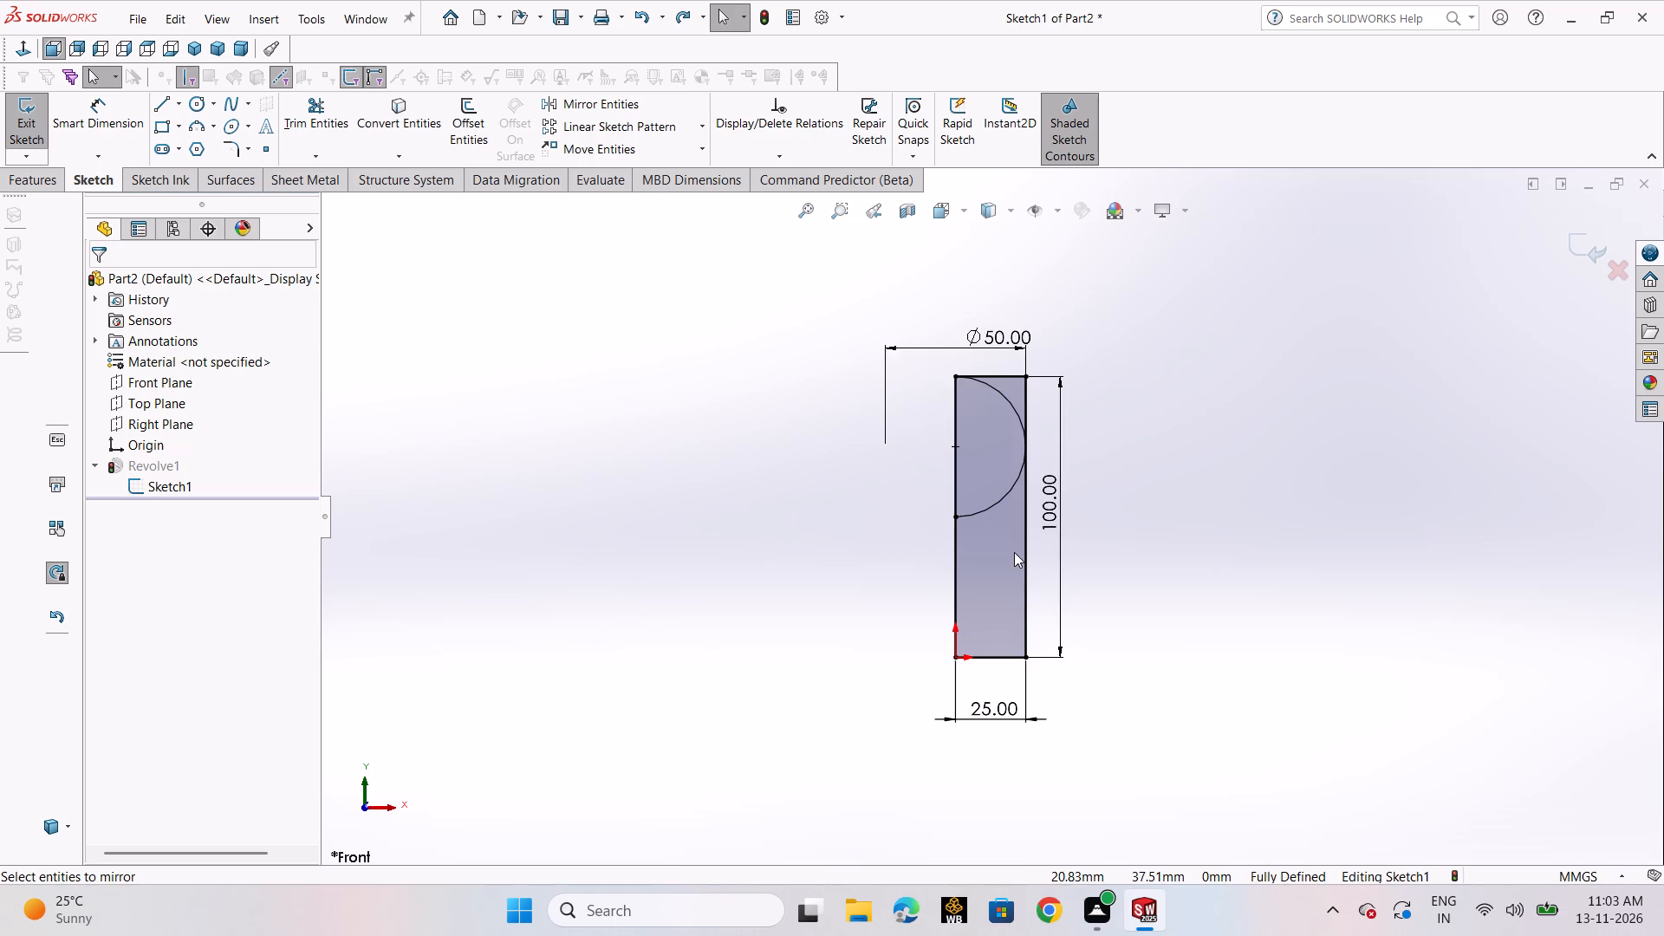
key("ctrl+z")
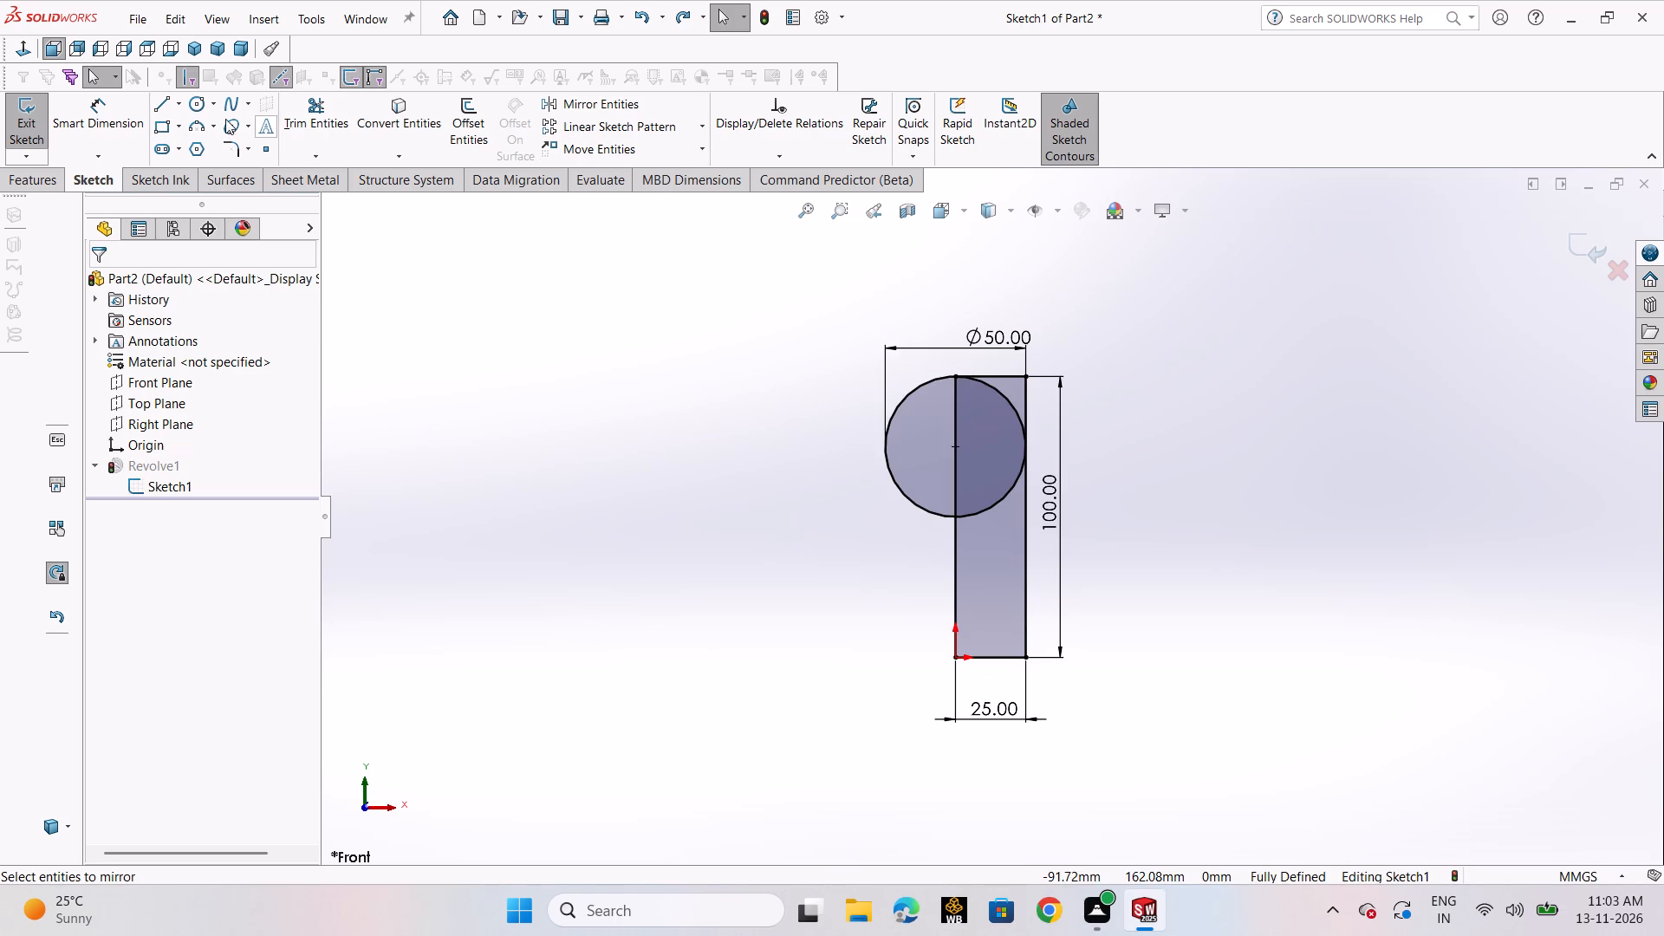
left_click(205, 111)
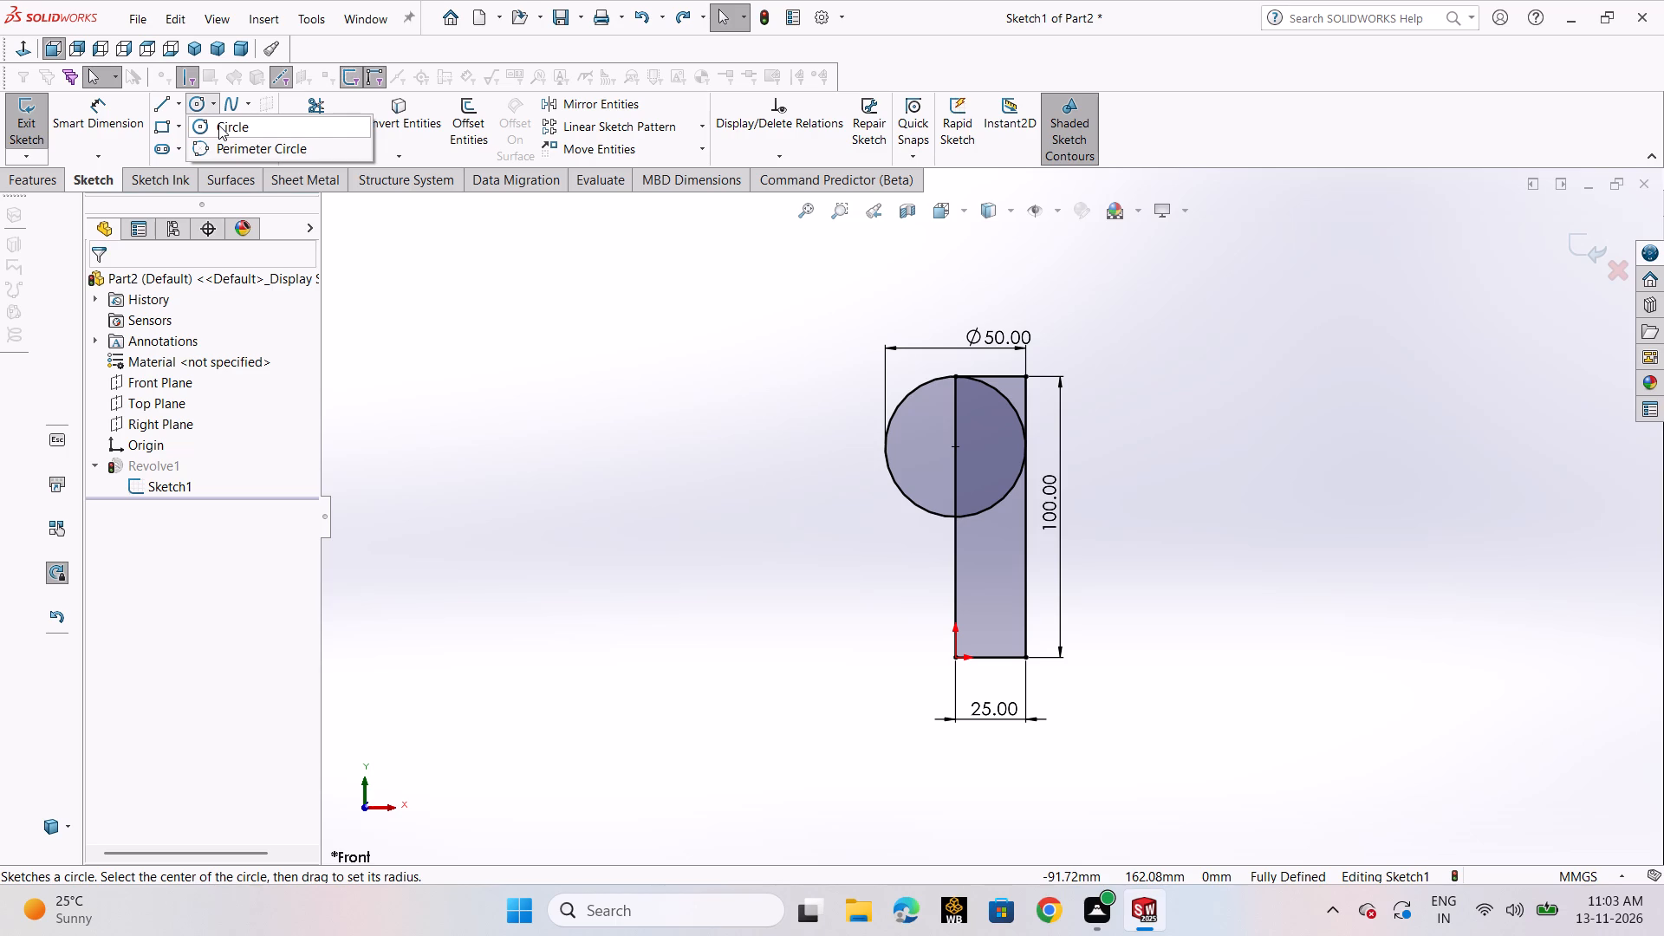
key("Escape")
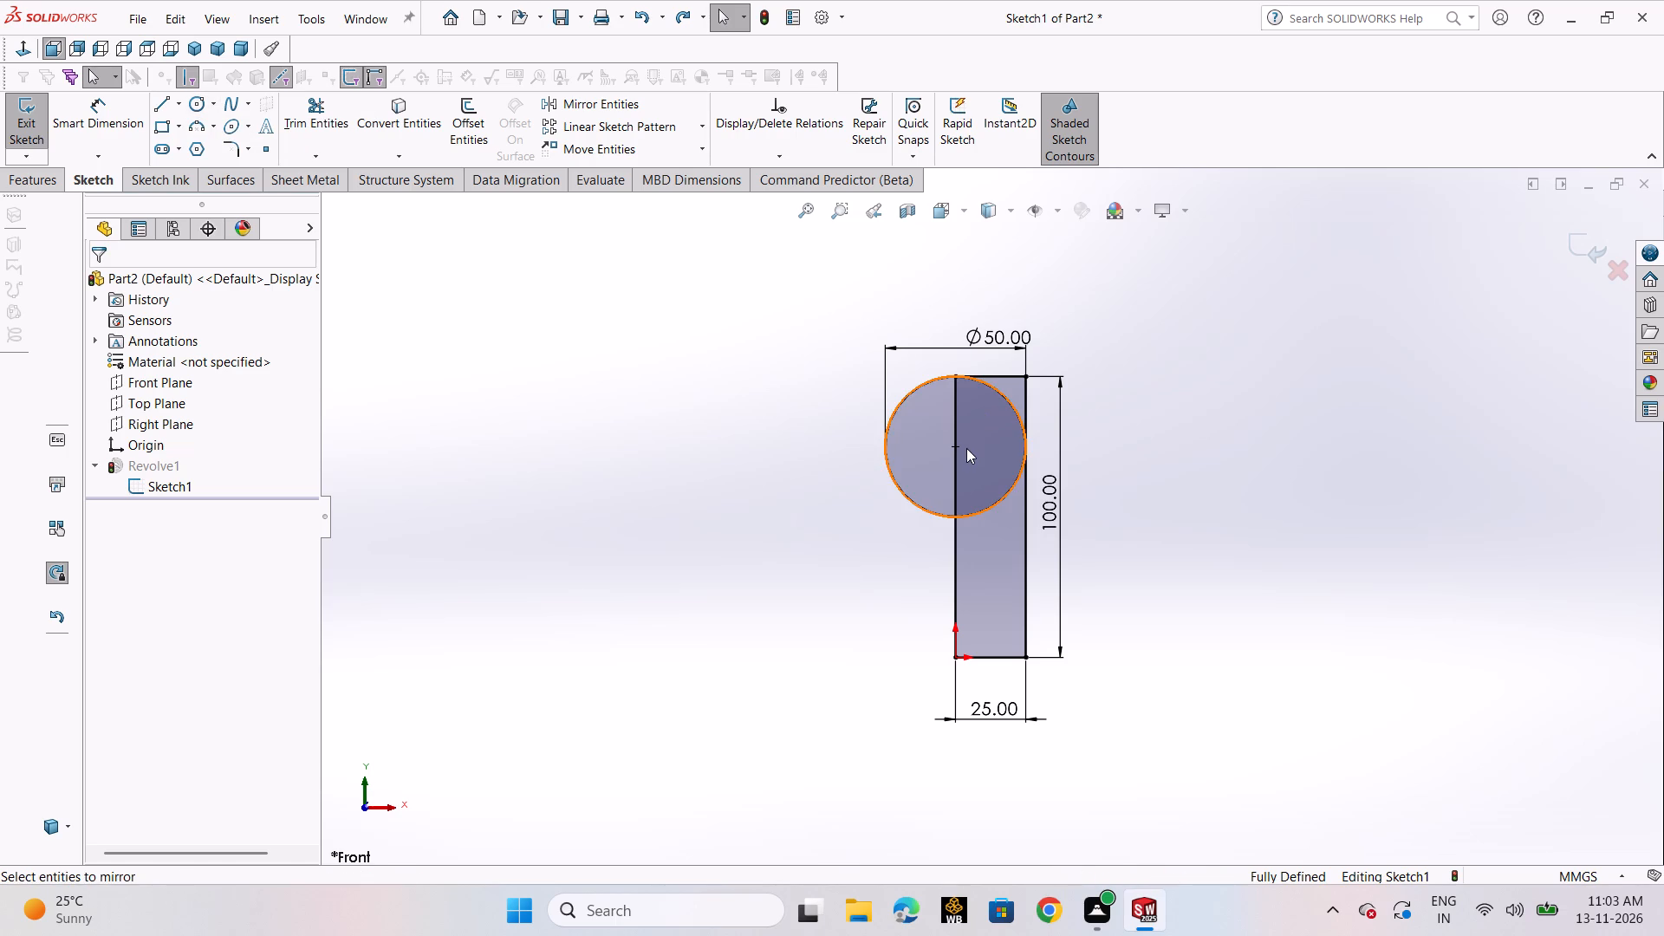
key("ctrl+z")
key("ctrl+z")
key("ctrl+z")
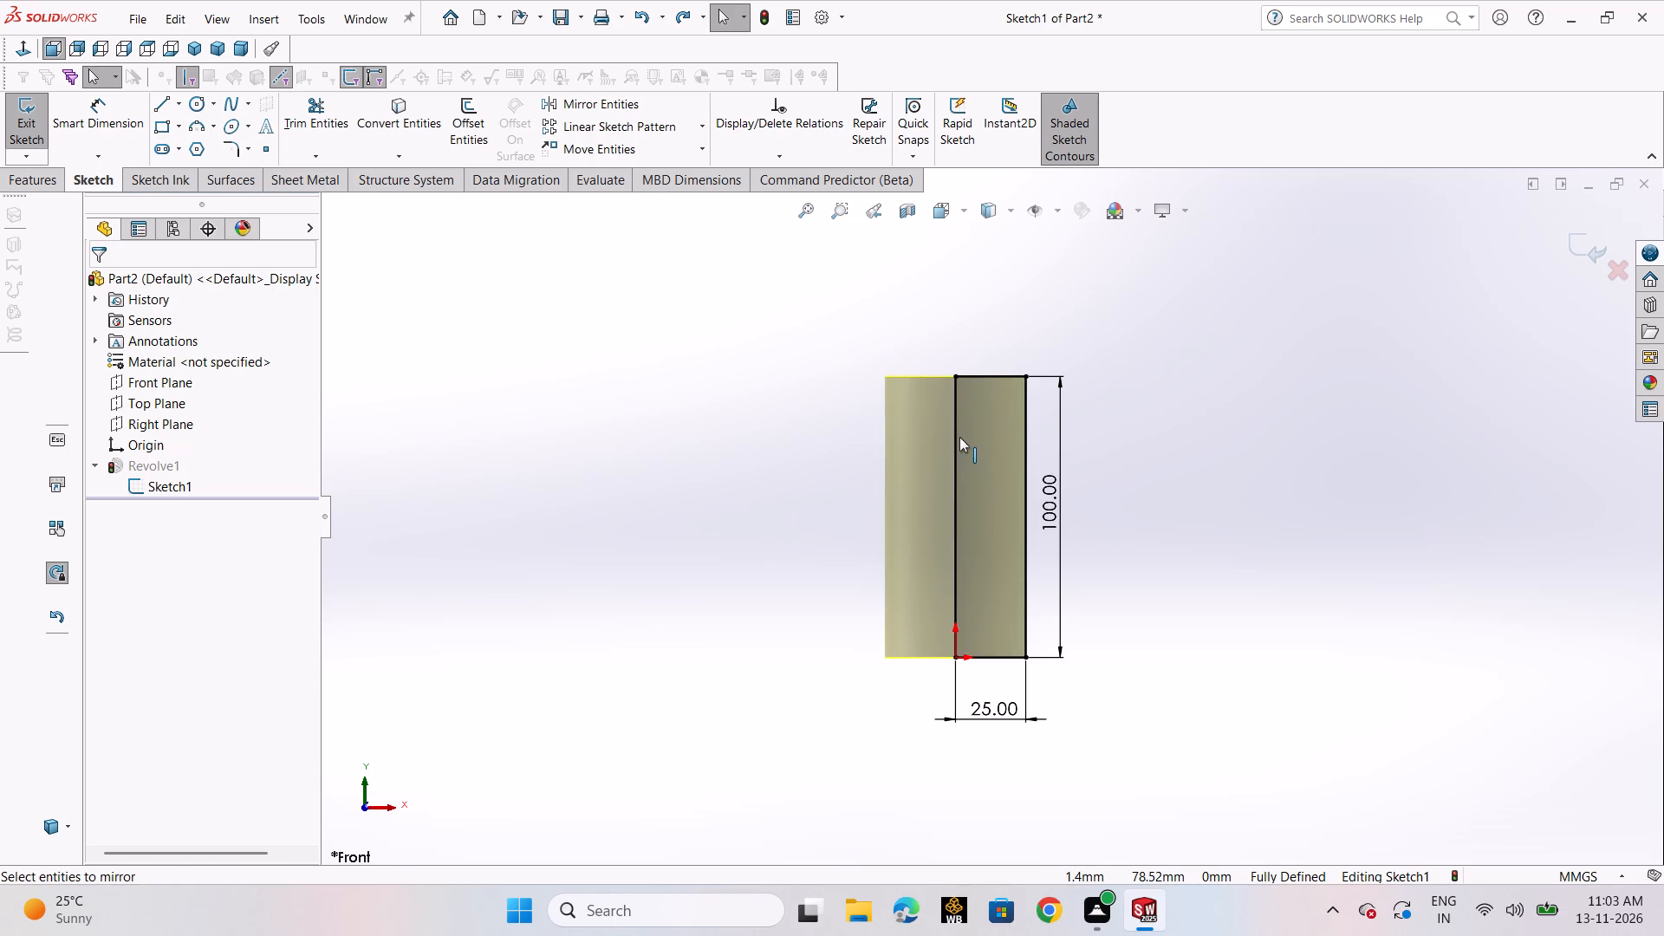
Sketch two circles of 25 mm radius centred on the axis edge's upper and lower ends, reaching the rectangle's outer corners.
left_click(185, 103)
left_click(221, 122)
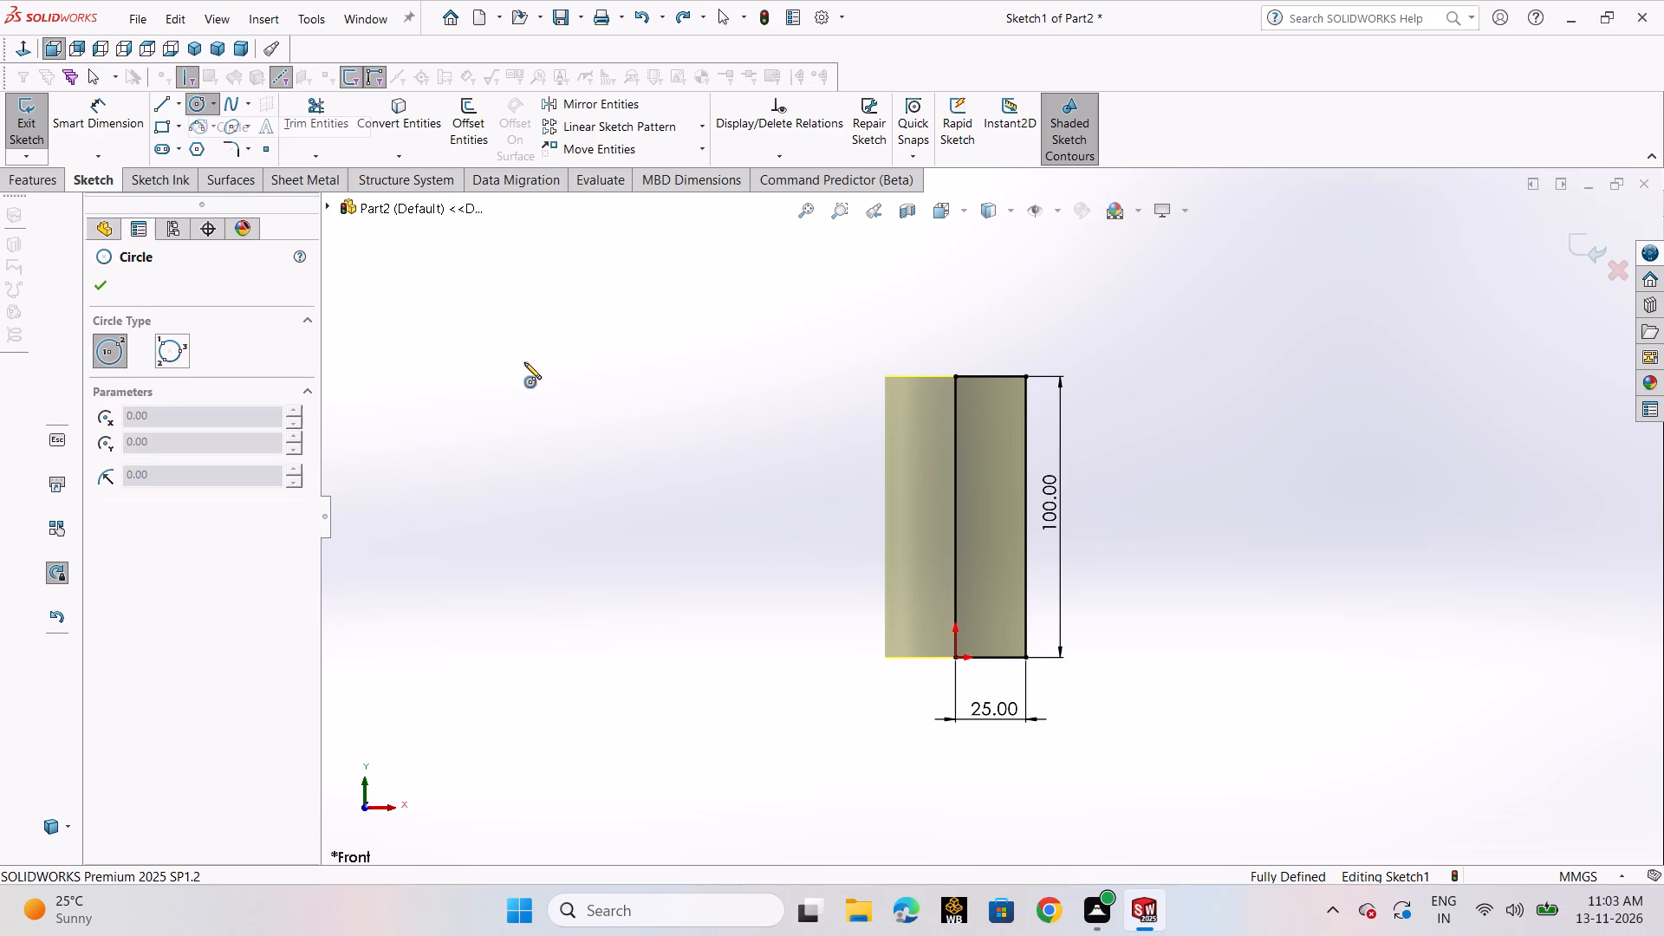
left_click(958, 373)
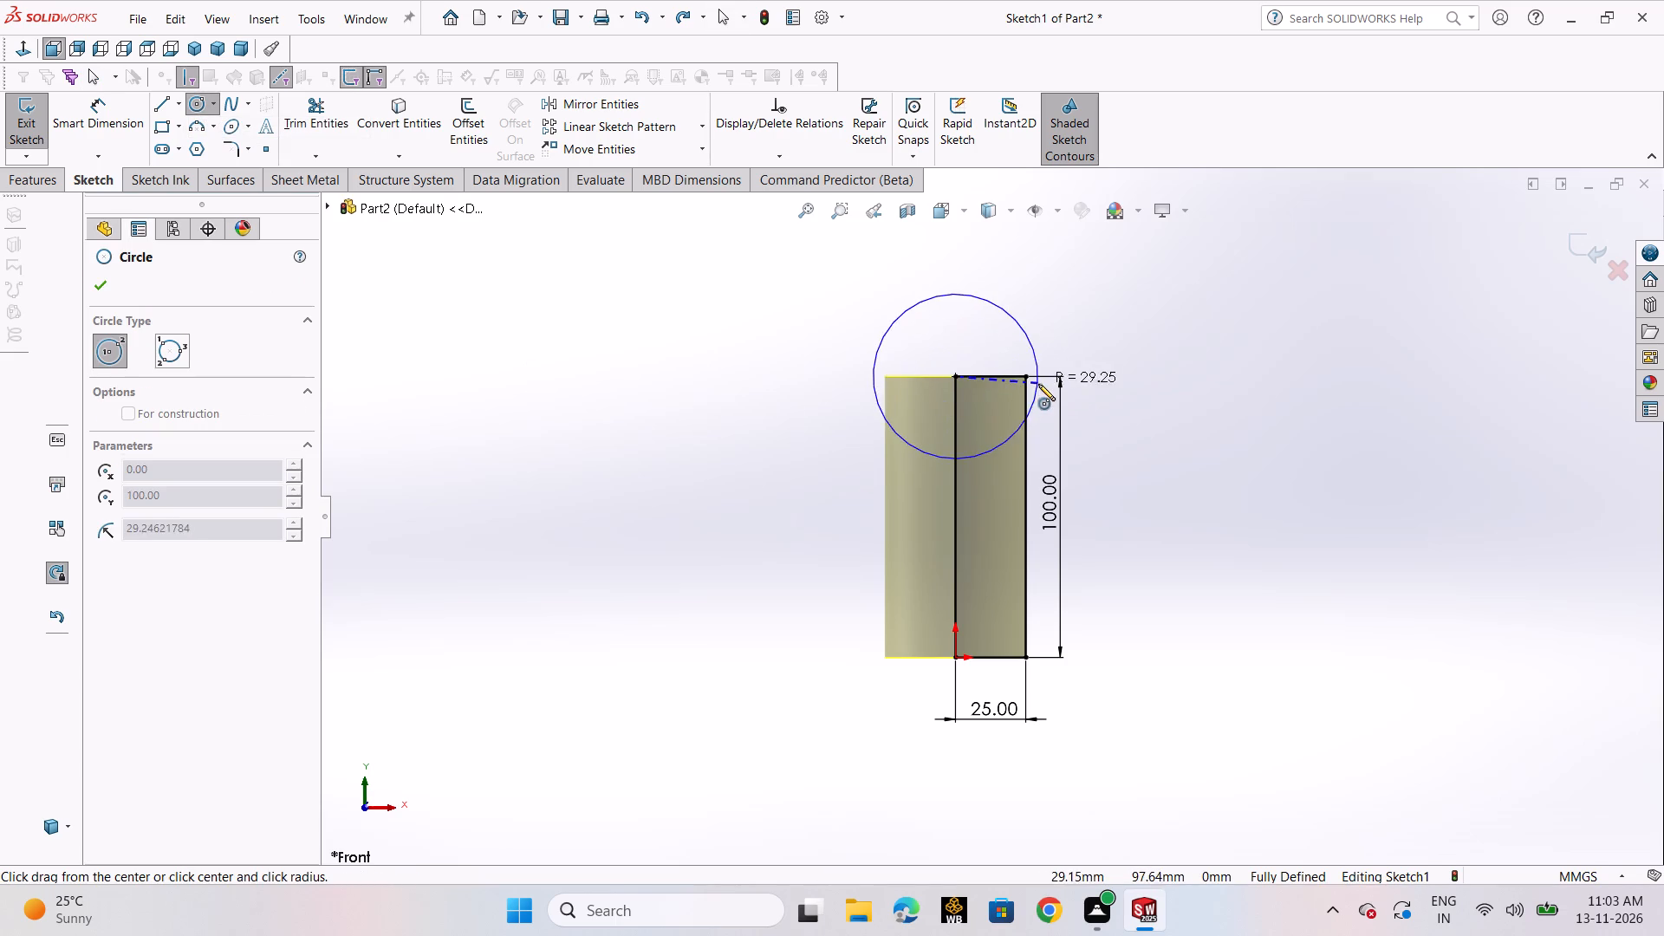
left_click(1024, 374)
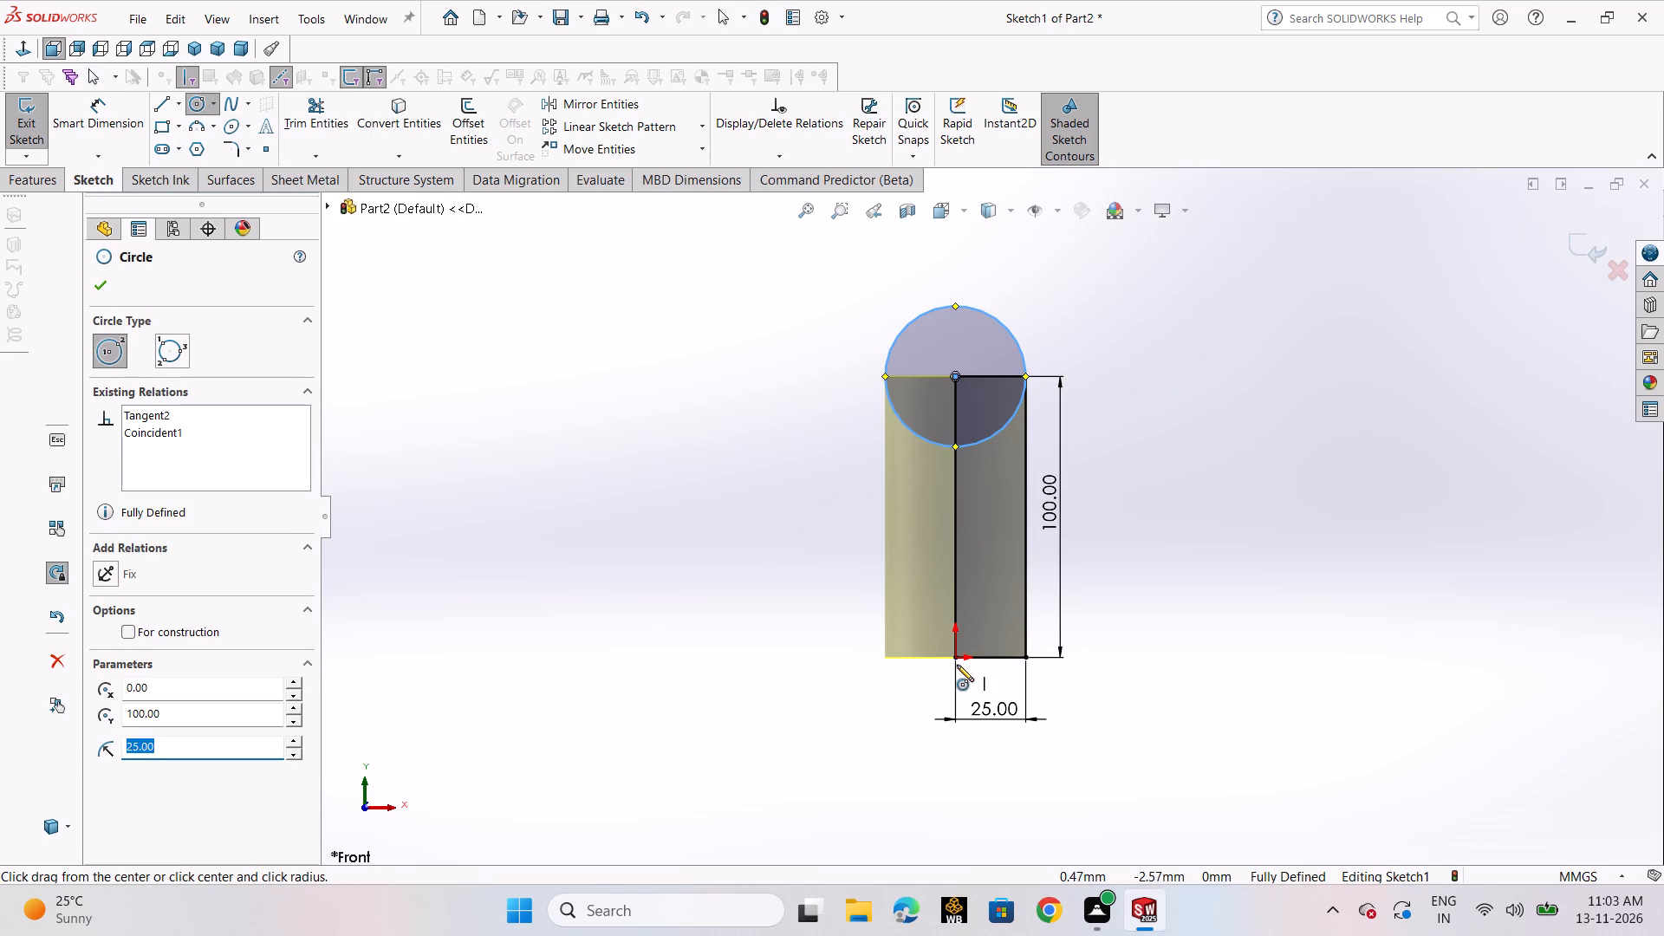
left_click(953, 657)
left_click(1024, 658)
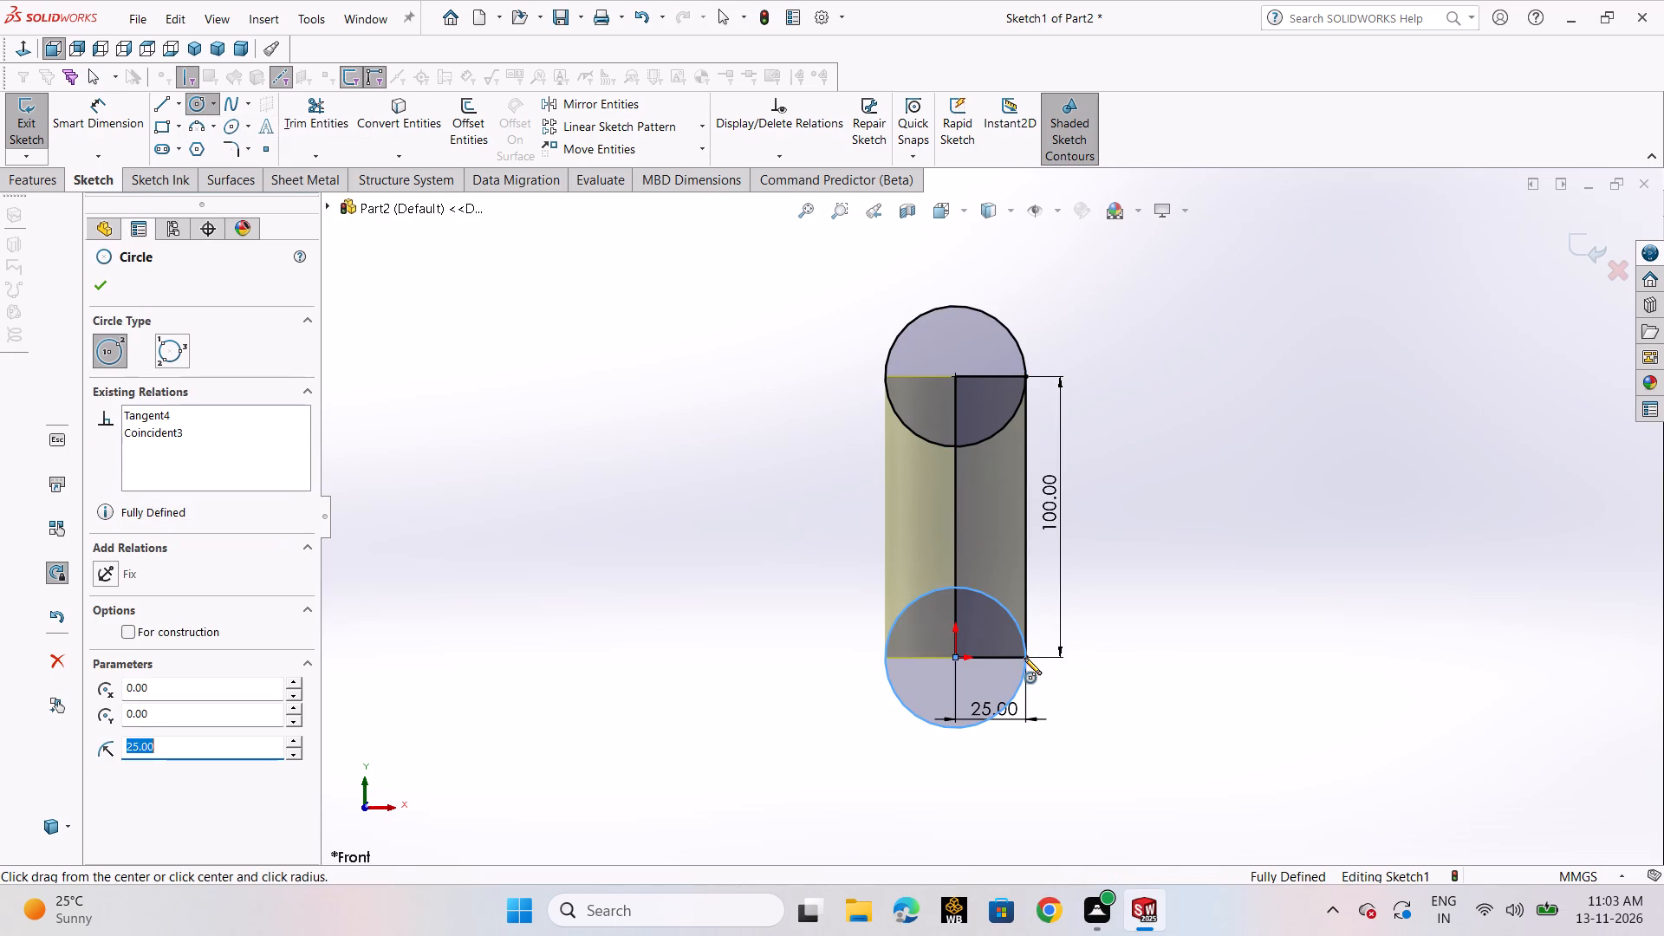
right_click(1024, 658)
left_click(1050, 674)
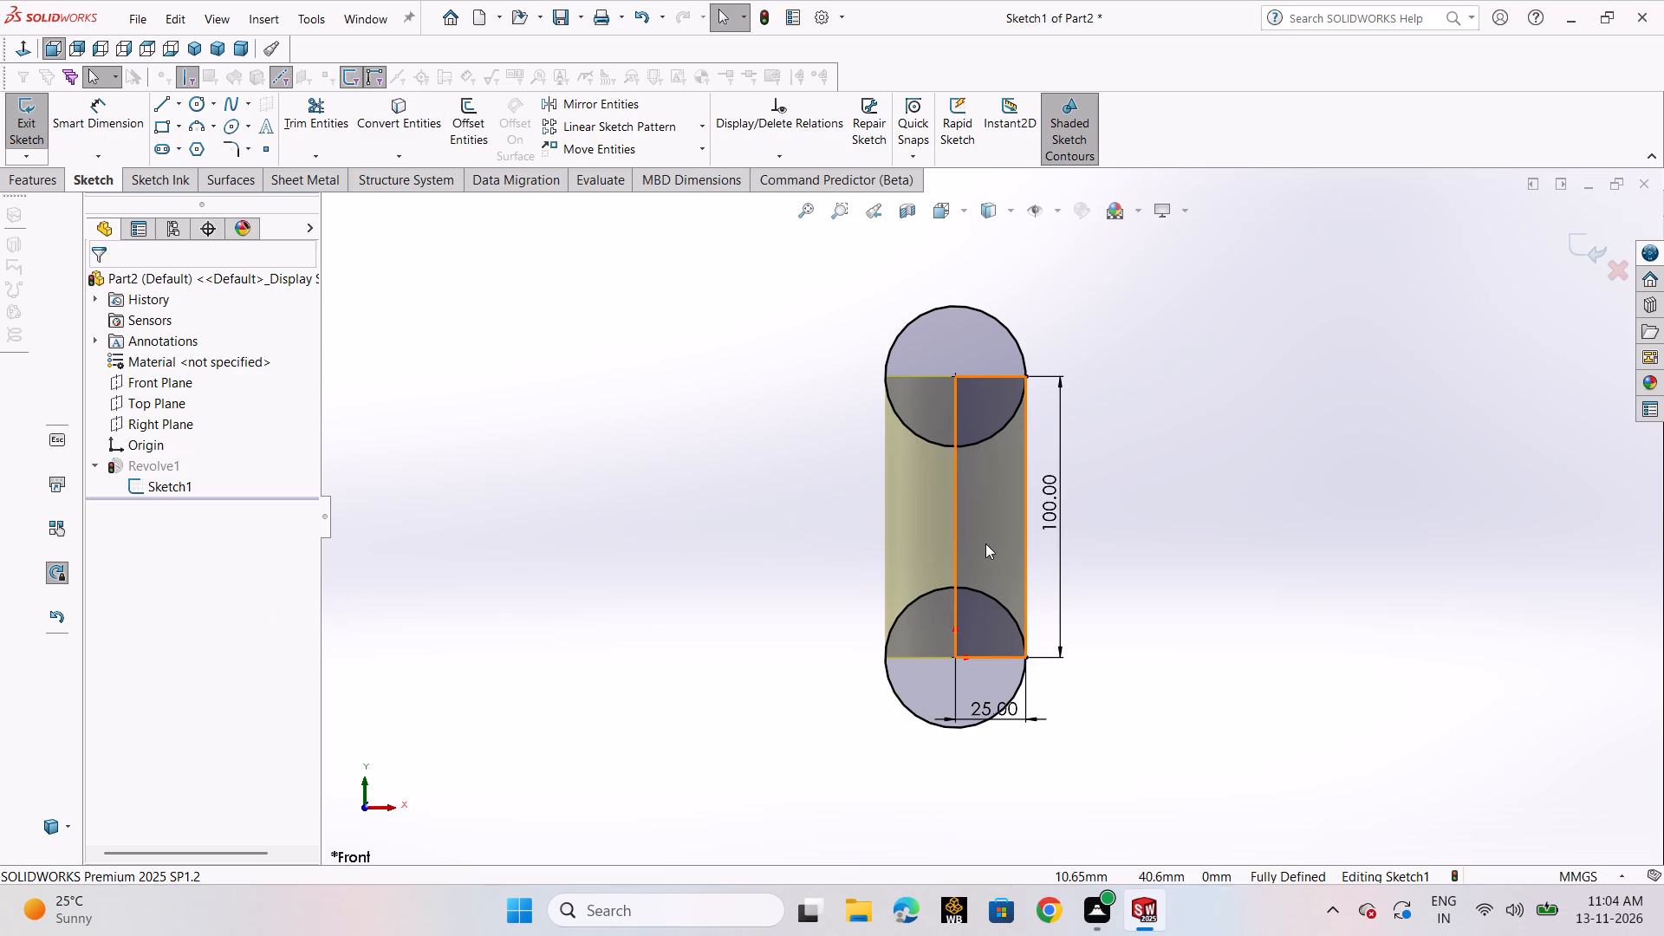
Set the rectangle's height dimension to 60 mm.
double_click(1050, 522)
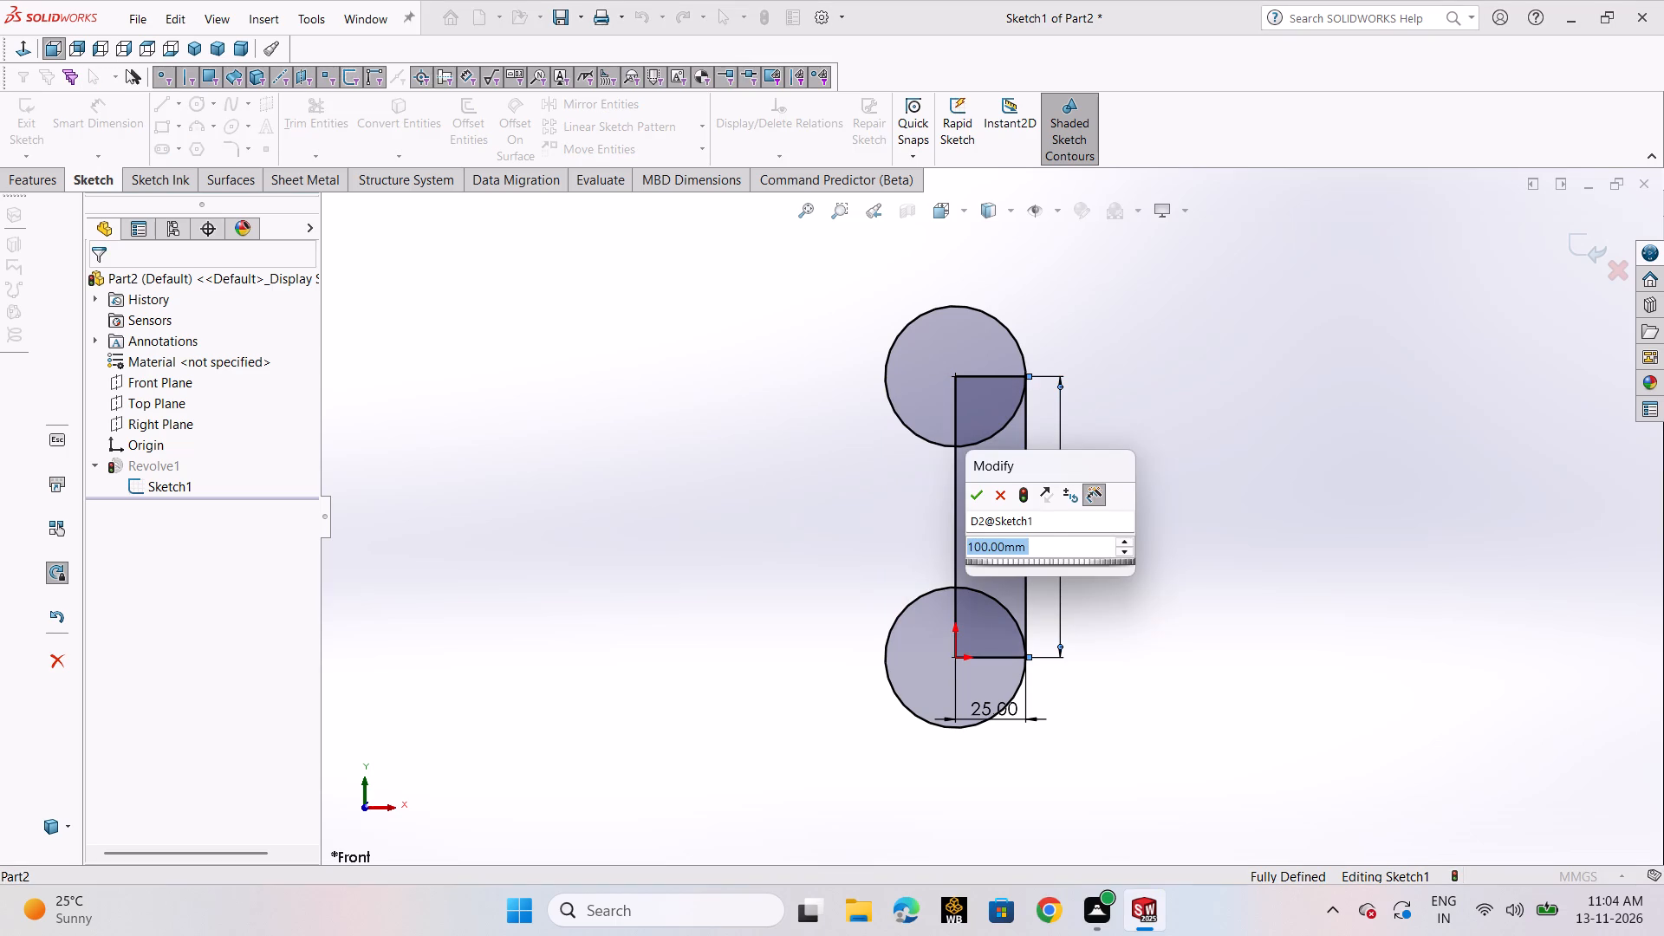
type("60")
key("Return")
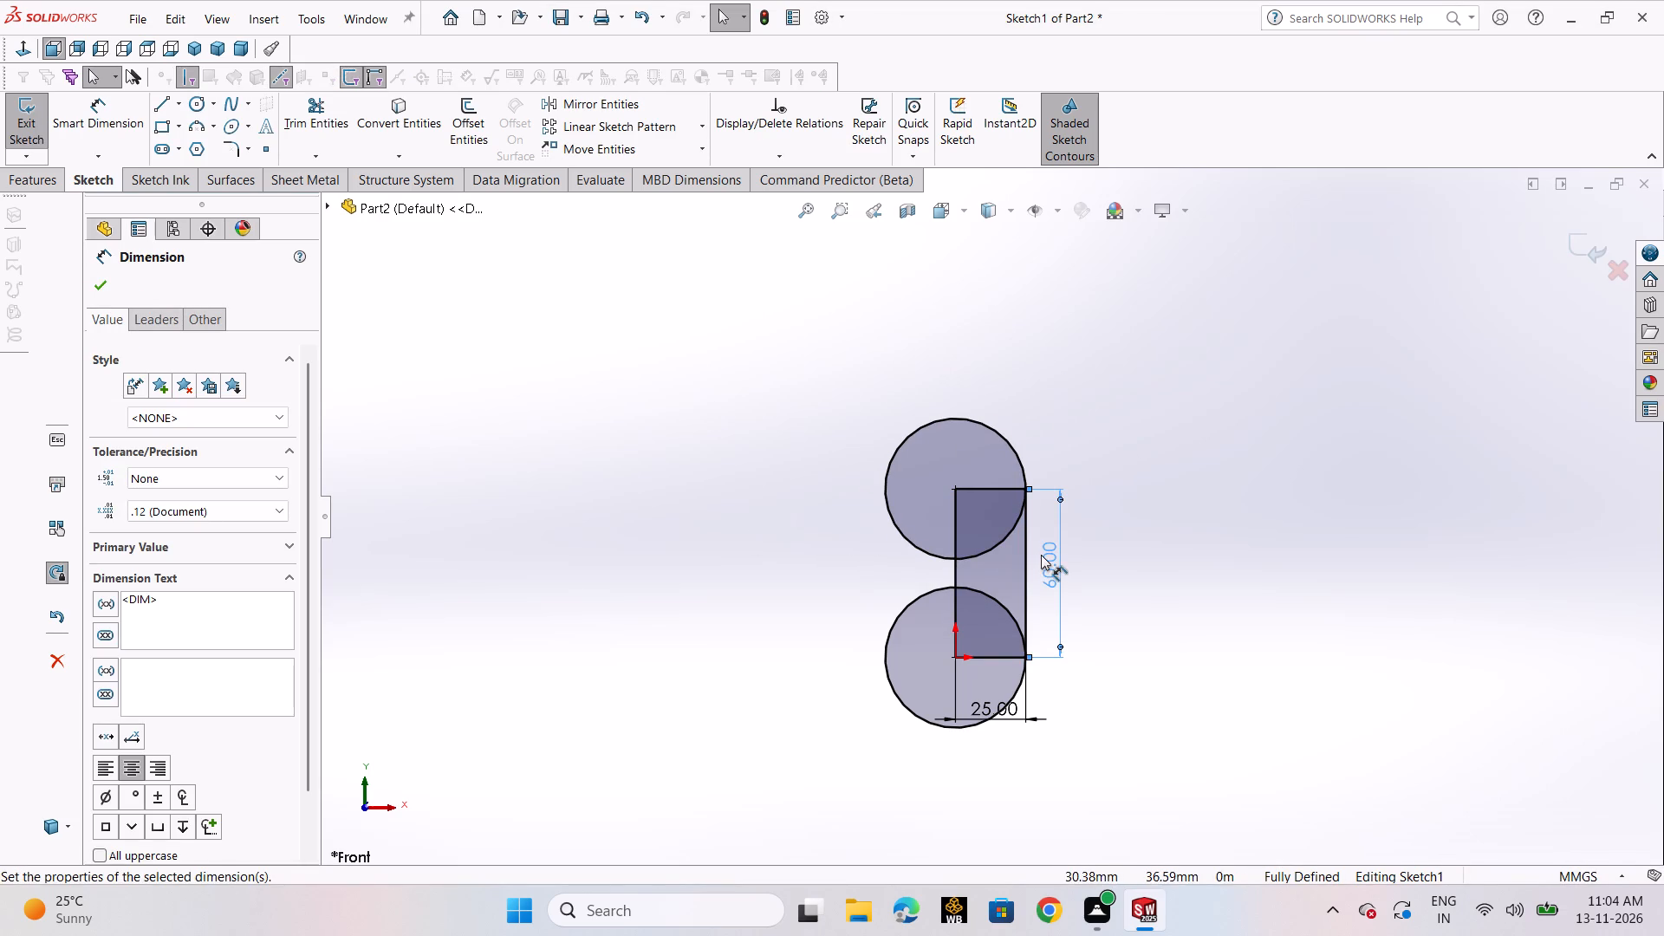
Set the rectangle's height dimension to 80 mm.
double_click(1050, 555)
type("80")
key("Return")
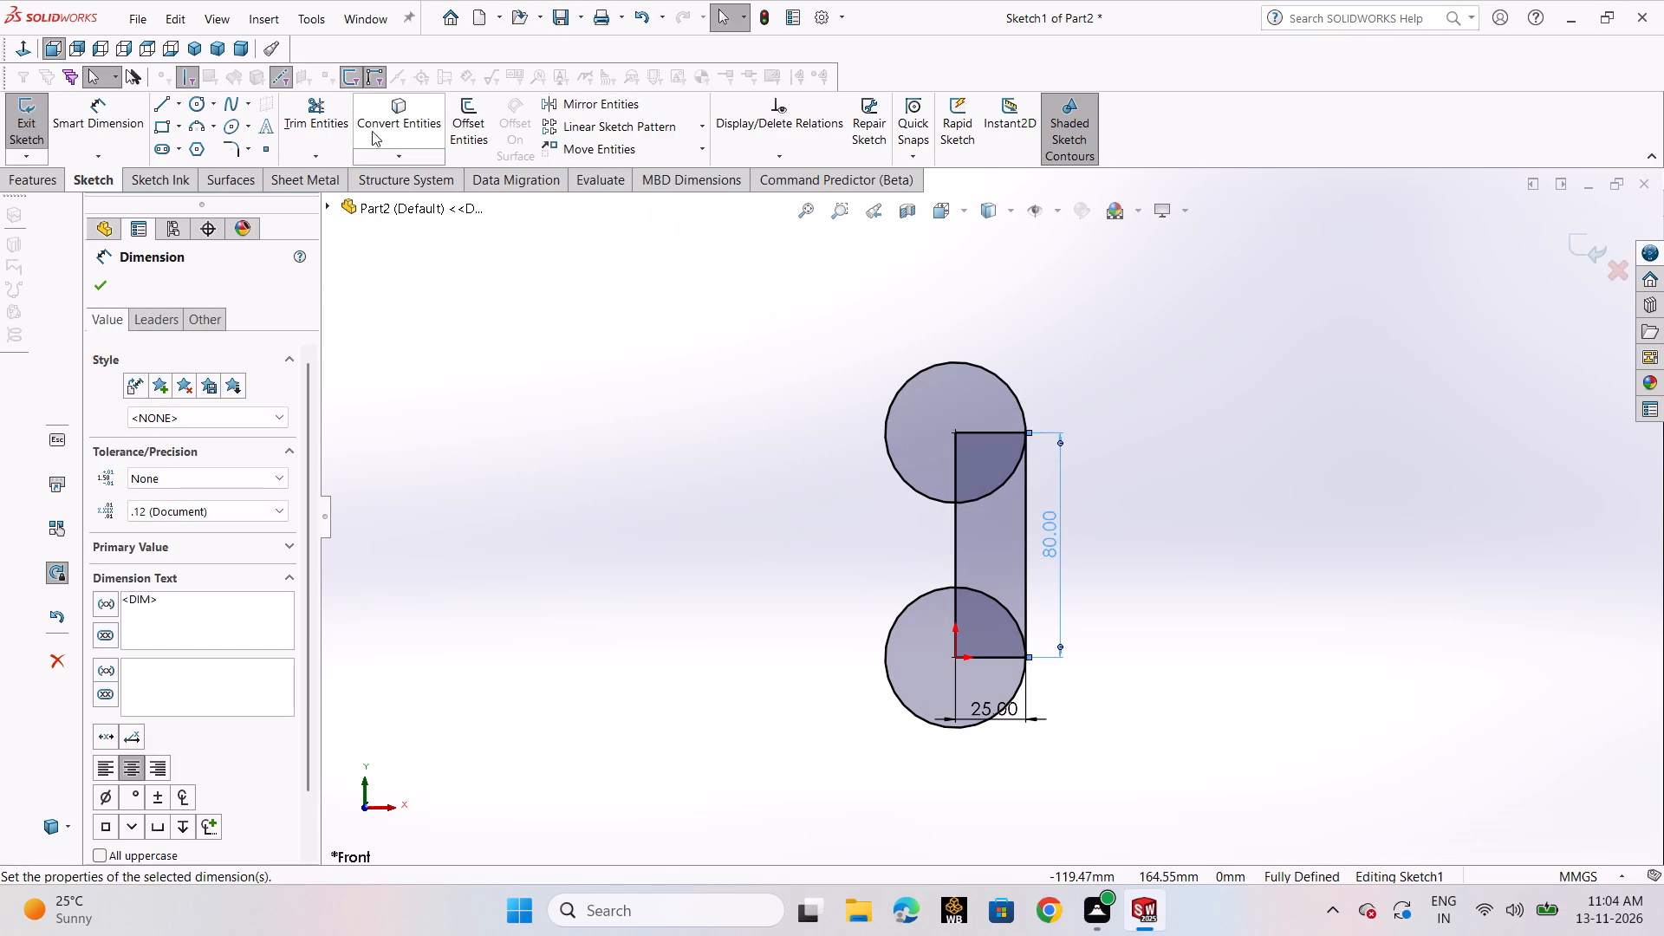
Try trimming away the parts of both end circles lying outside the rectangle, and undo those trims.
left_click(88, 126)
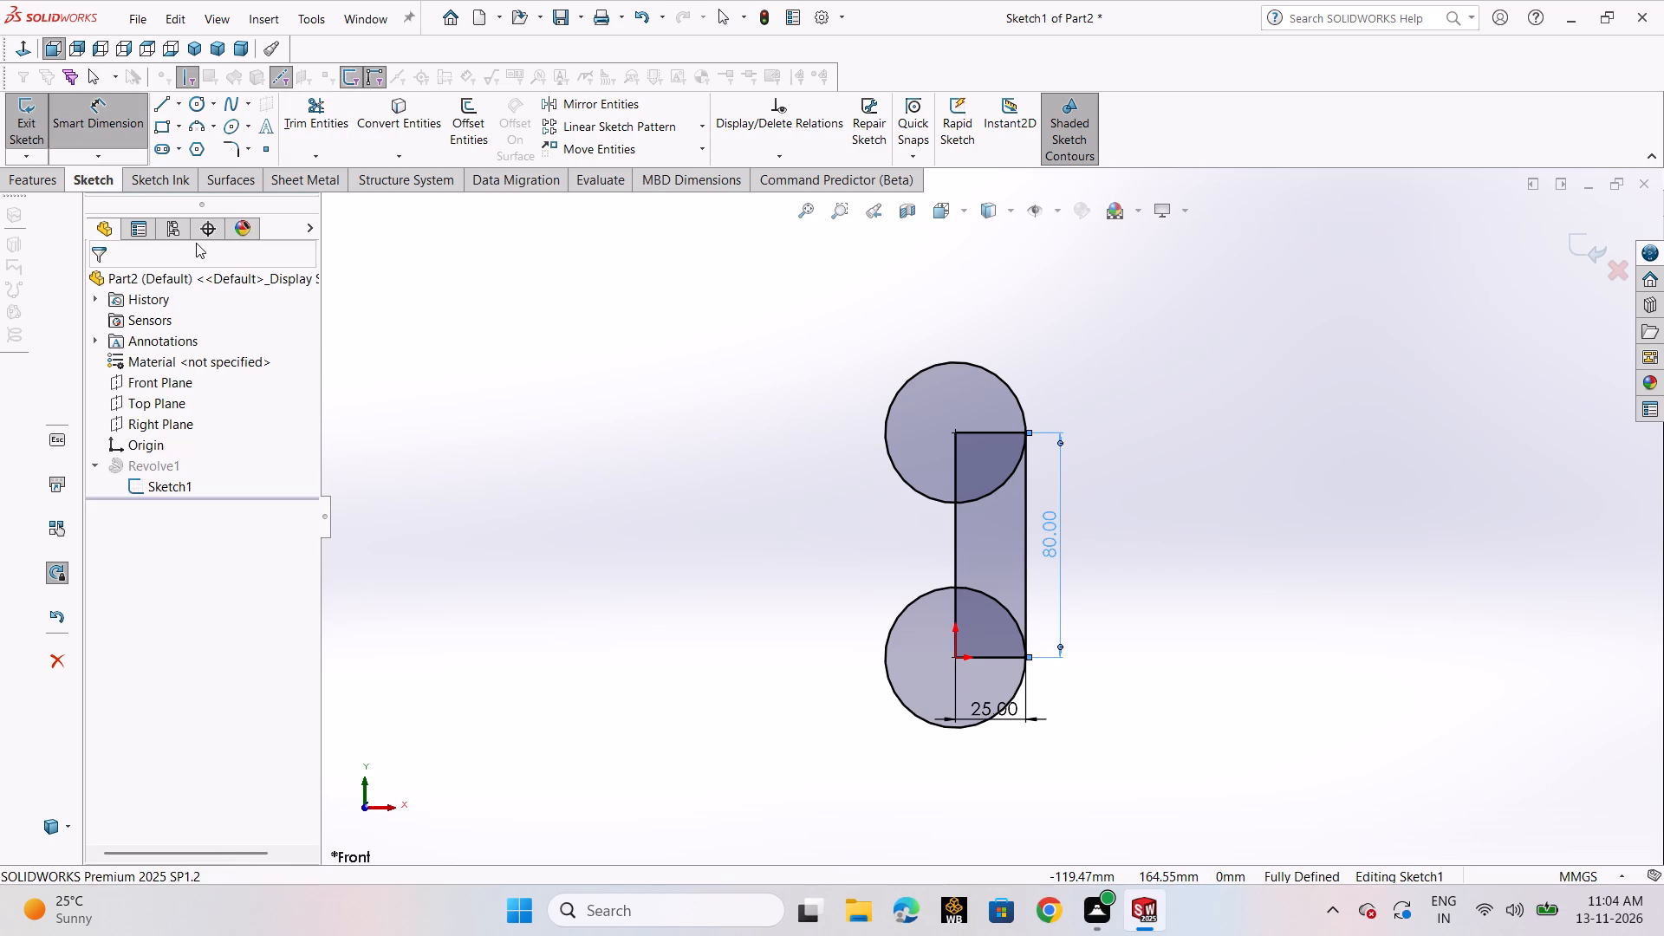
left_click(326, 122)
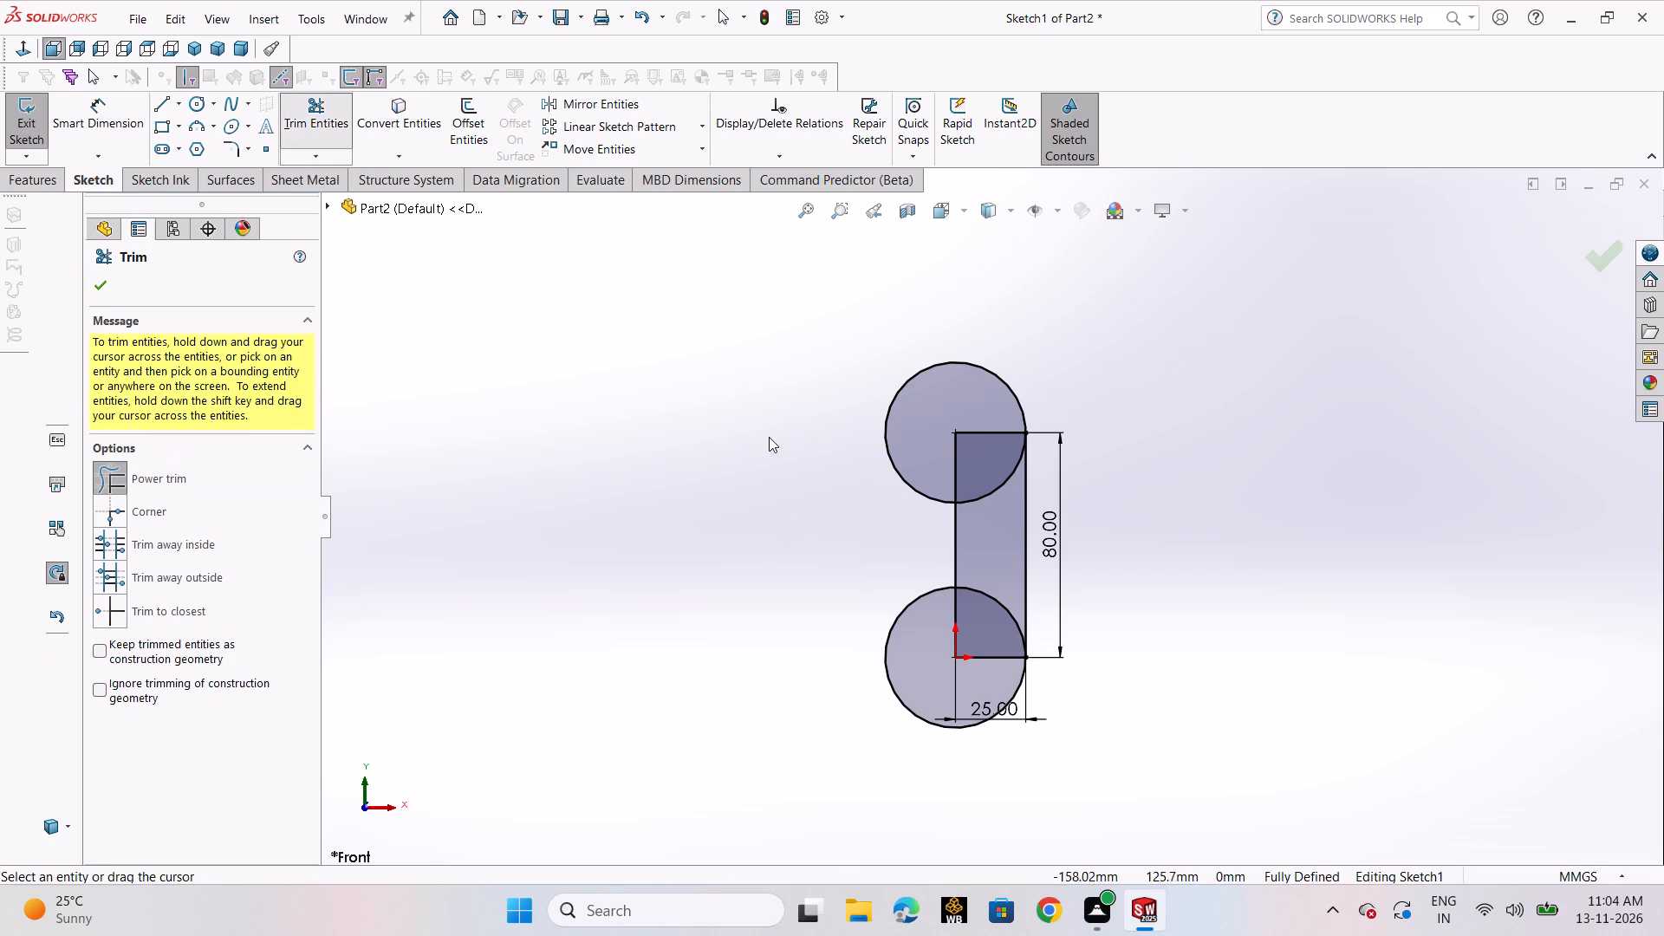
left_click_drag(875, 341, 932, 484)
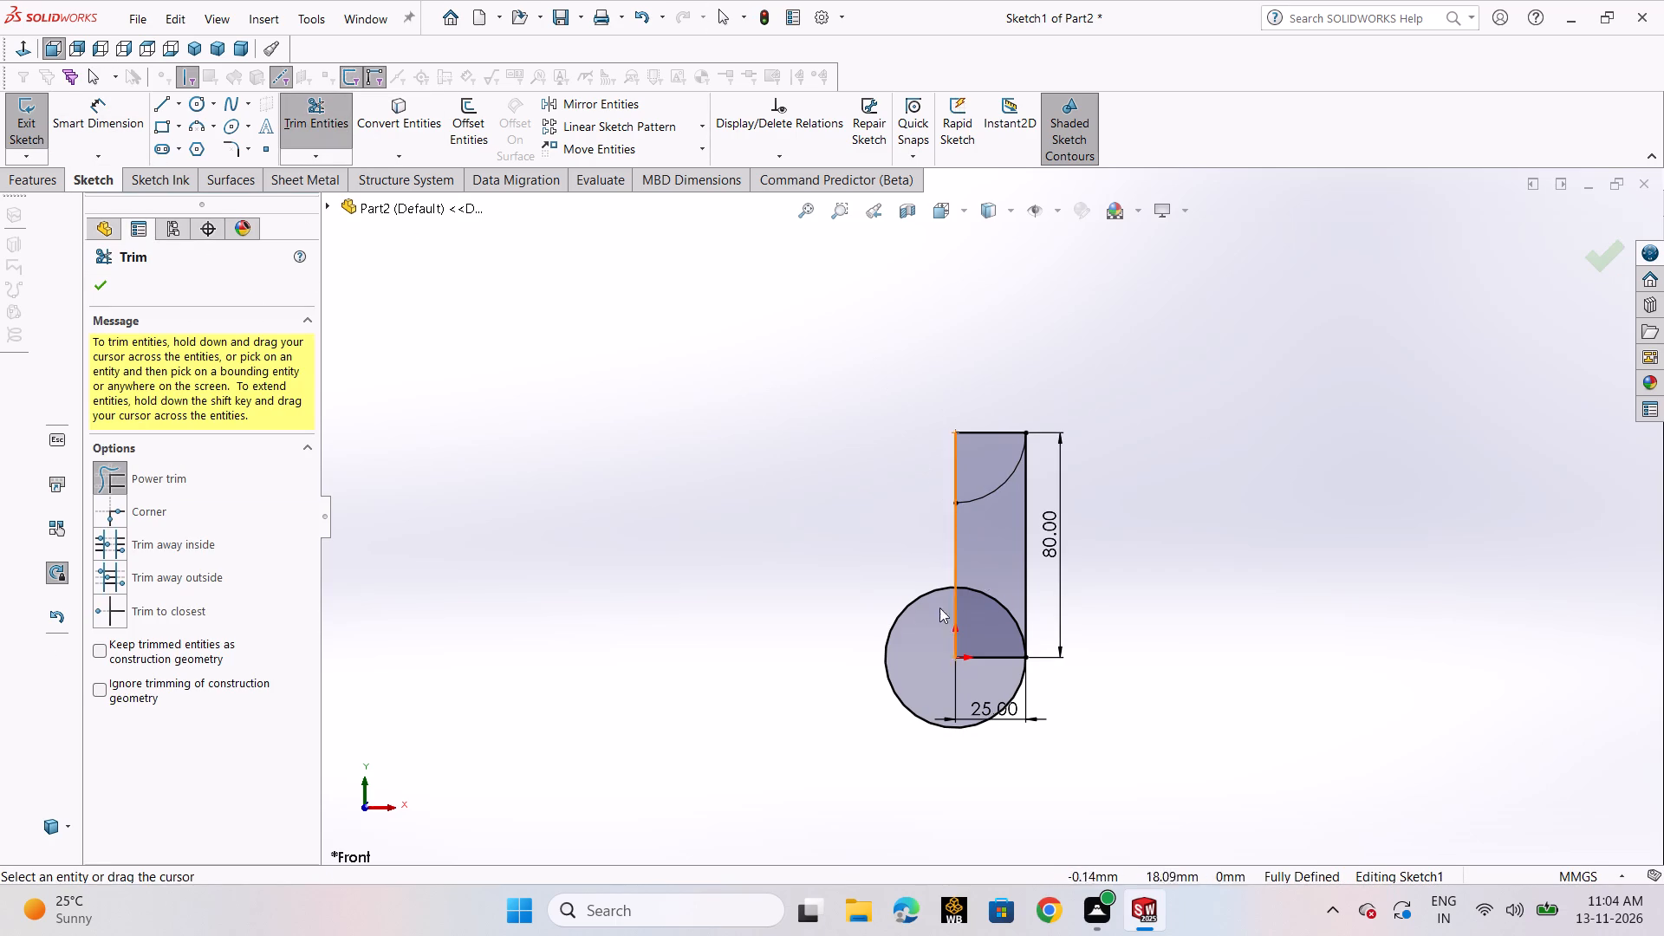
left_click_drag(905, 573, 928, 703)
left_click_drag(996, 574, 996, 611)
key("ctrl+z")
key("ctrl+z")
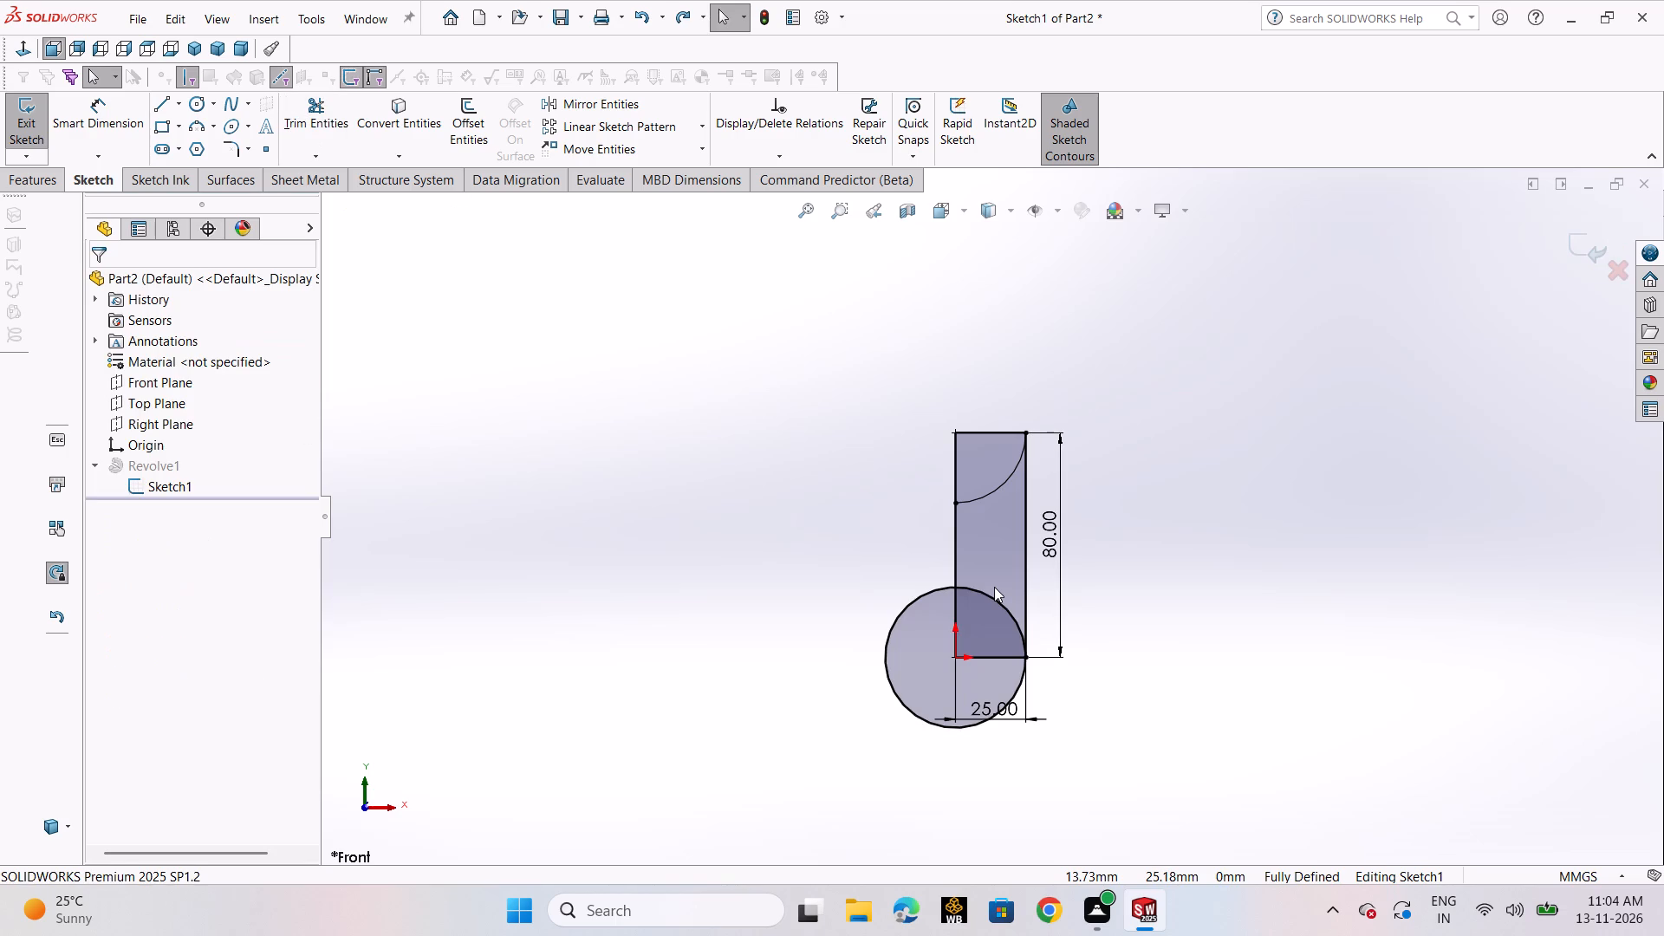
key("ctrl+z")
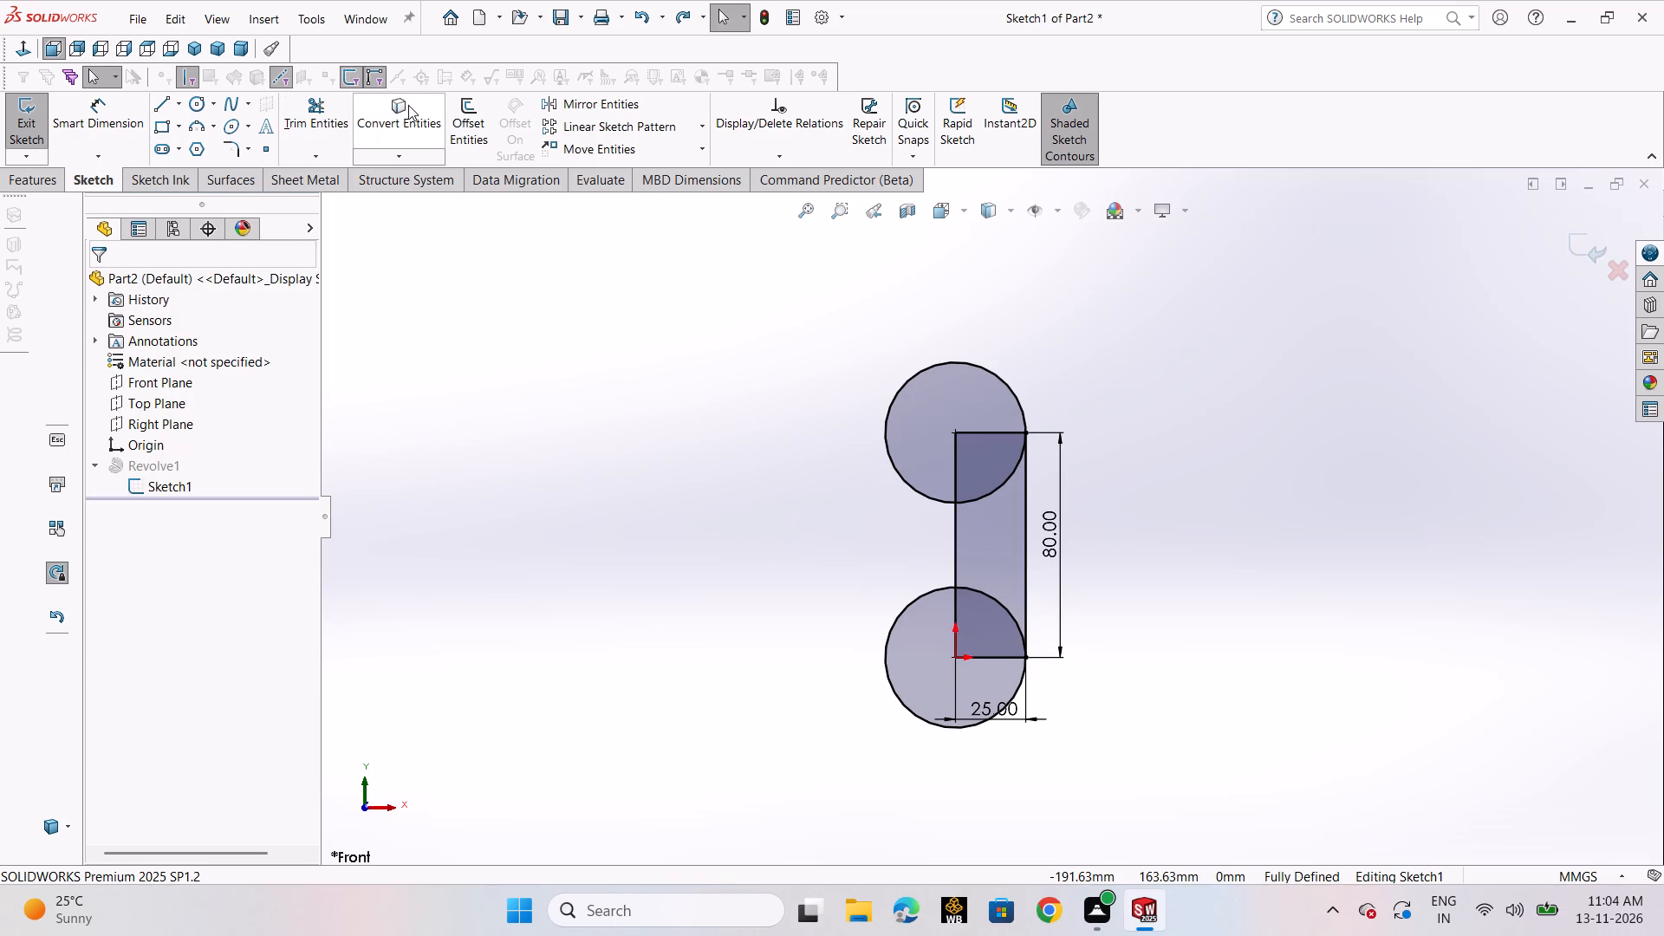
Trim the quarter arcs of the upper and lower circles that lie inside the rectangle.
left_click(334, 125)
left_click_drag(968, 539, 973, 507)
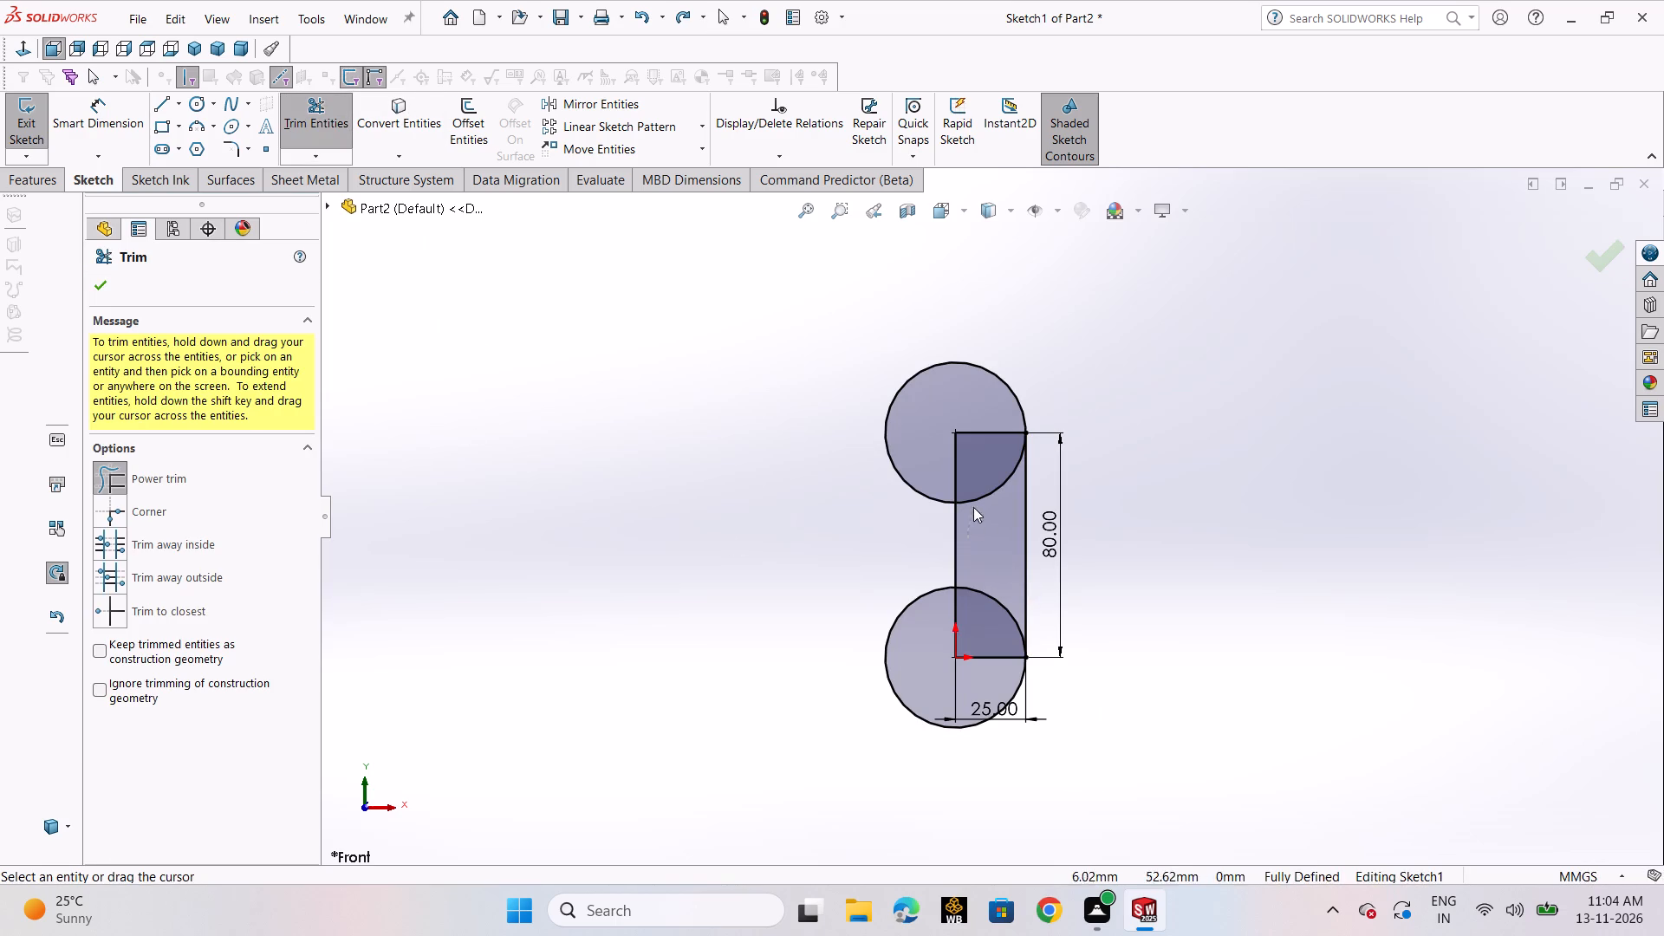
left_click_drag(973, 507, 978, 486)
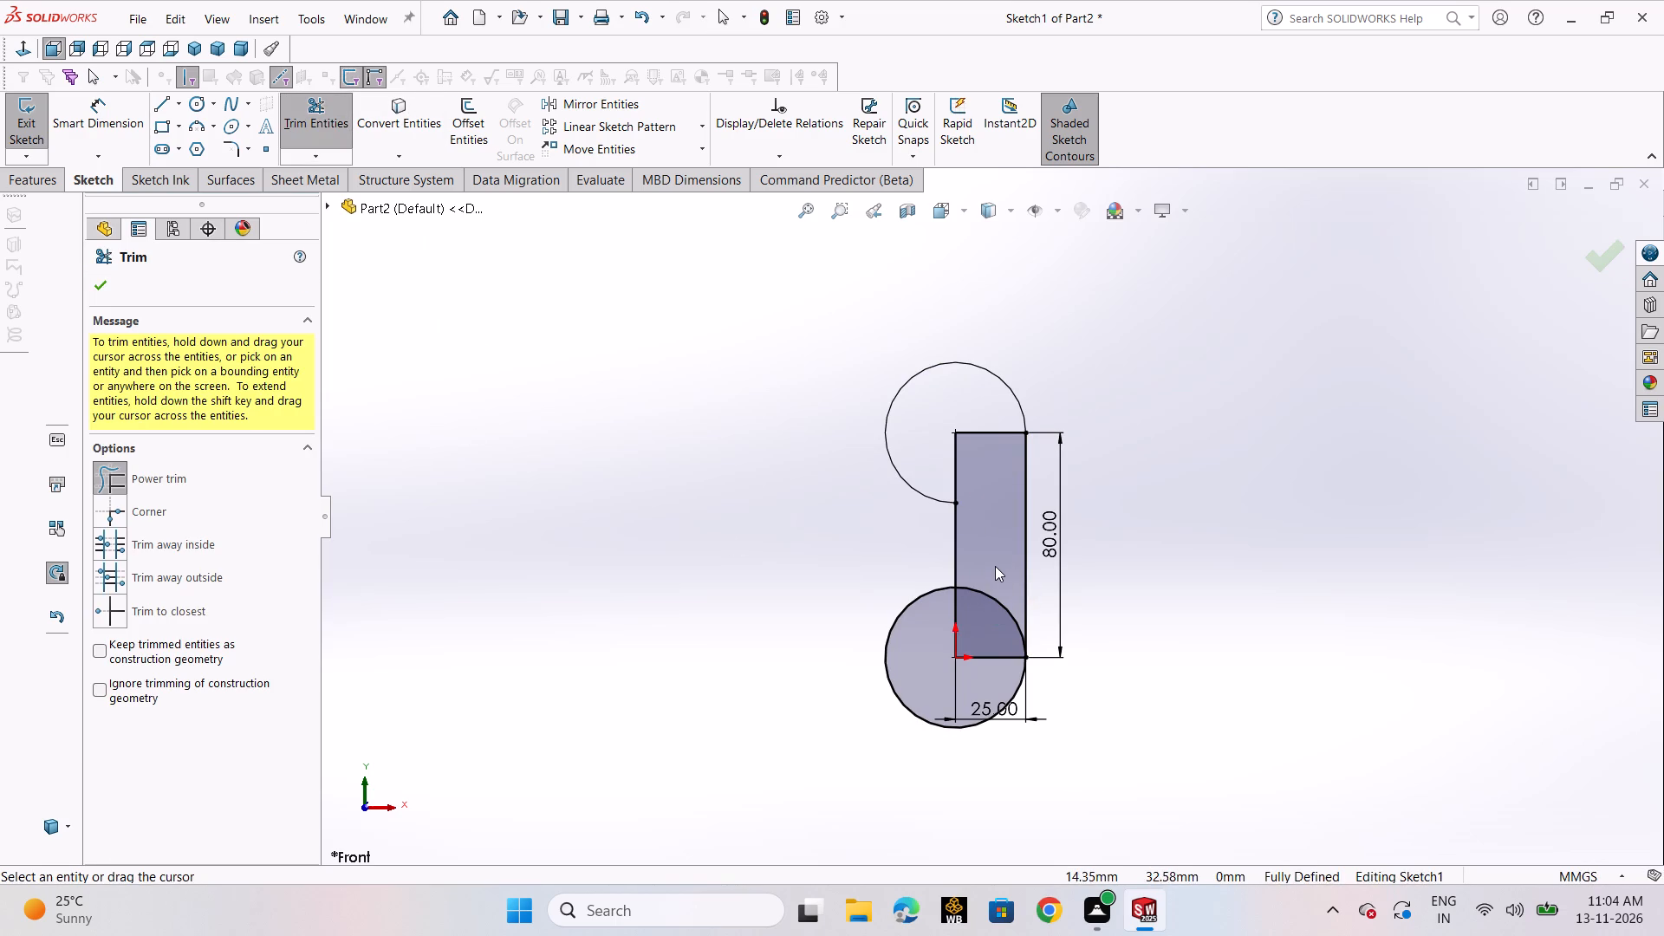
left_click_drag(991, 569, 985, 624)
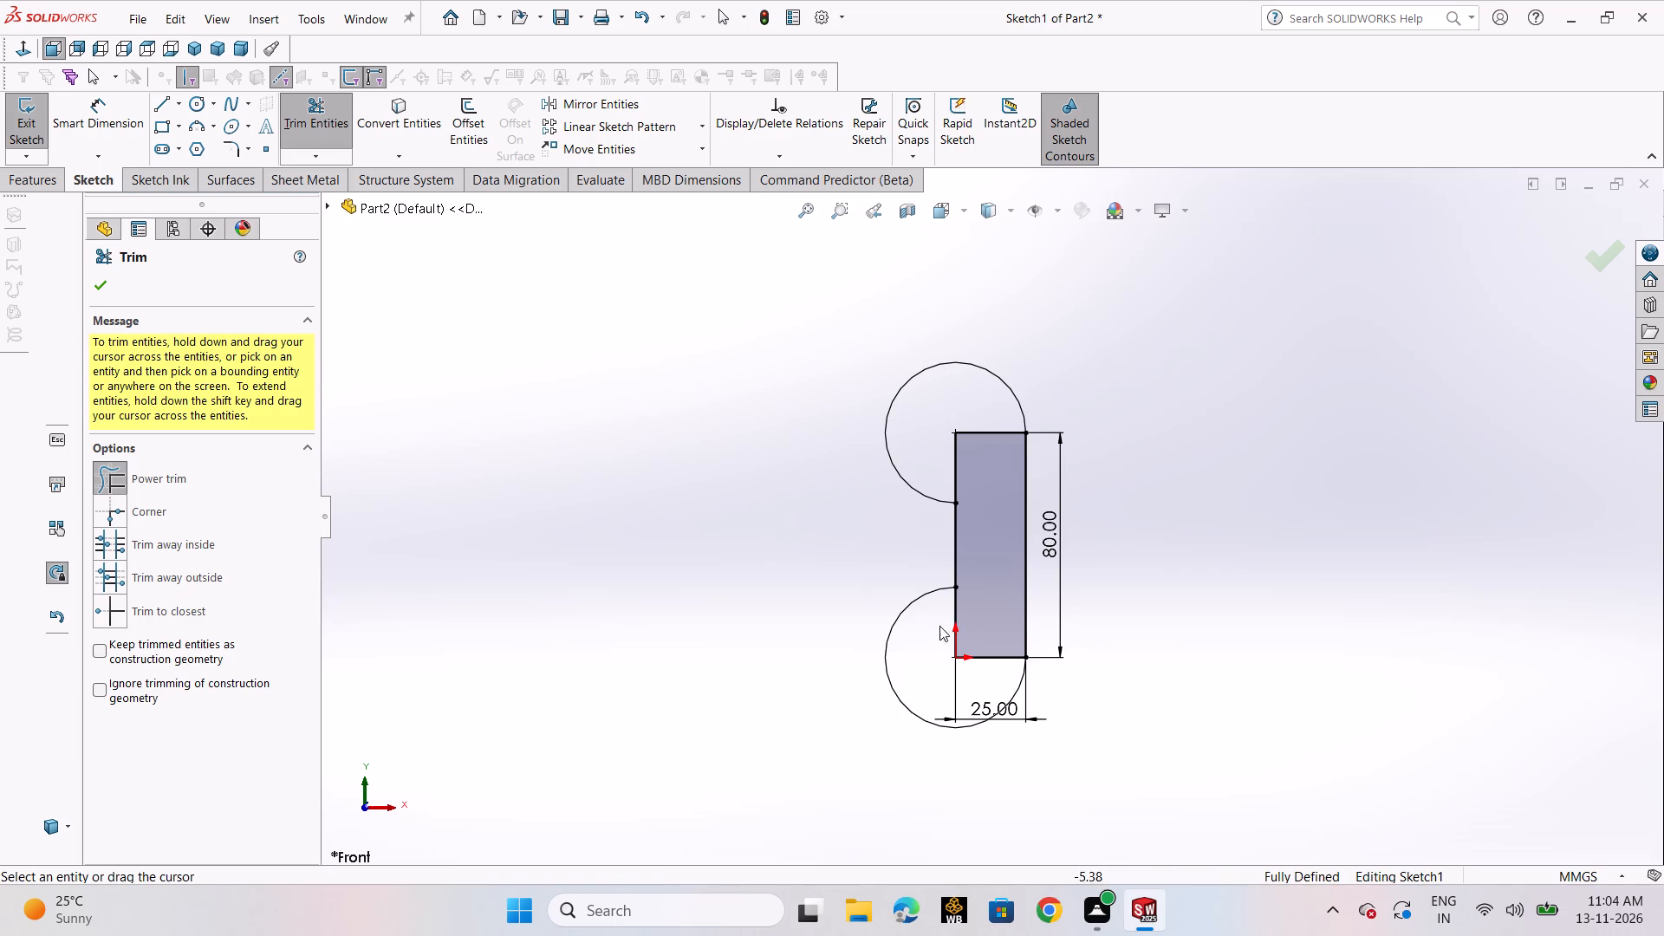
key("Escape")
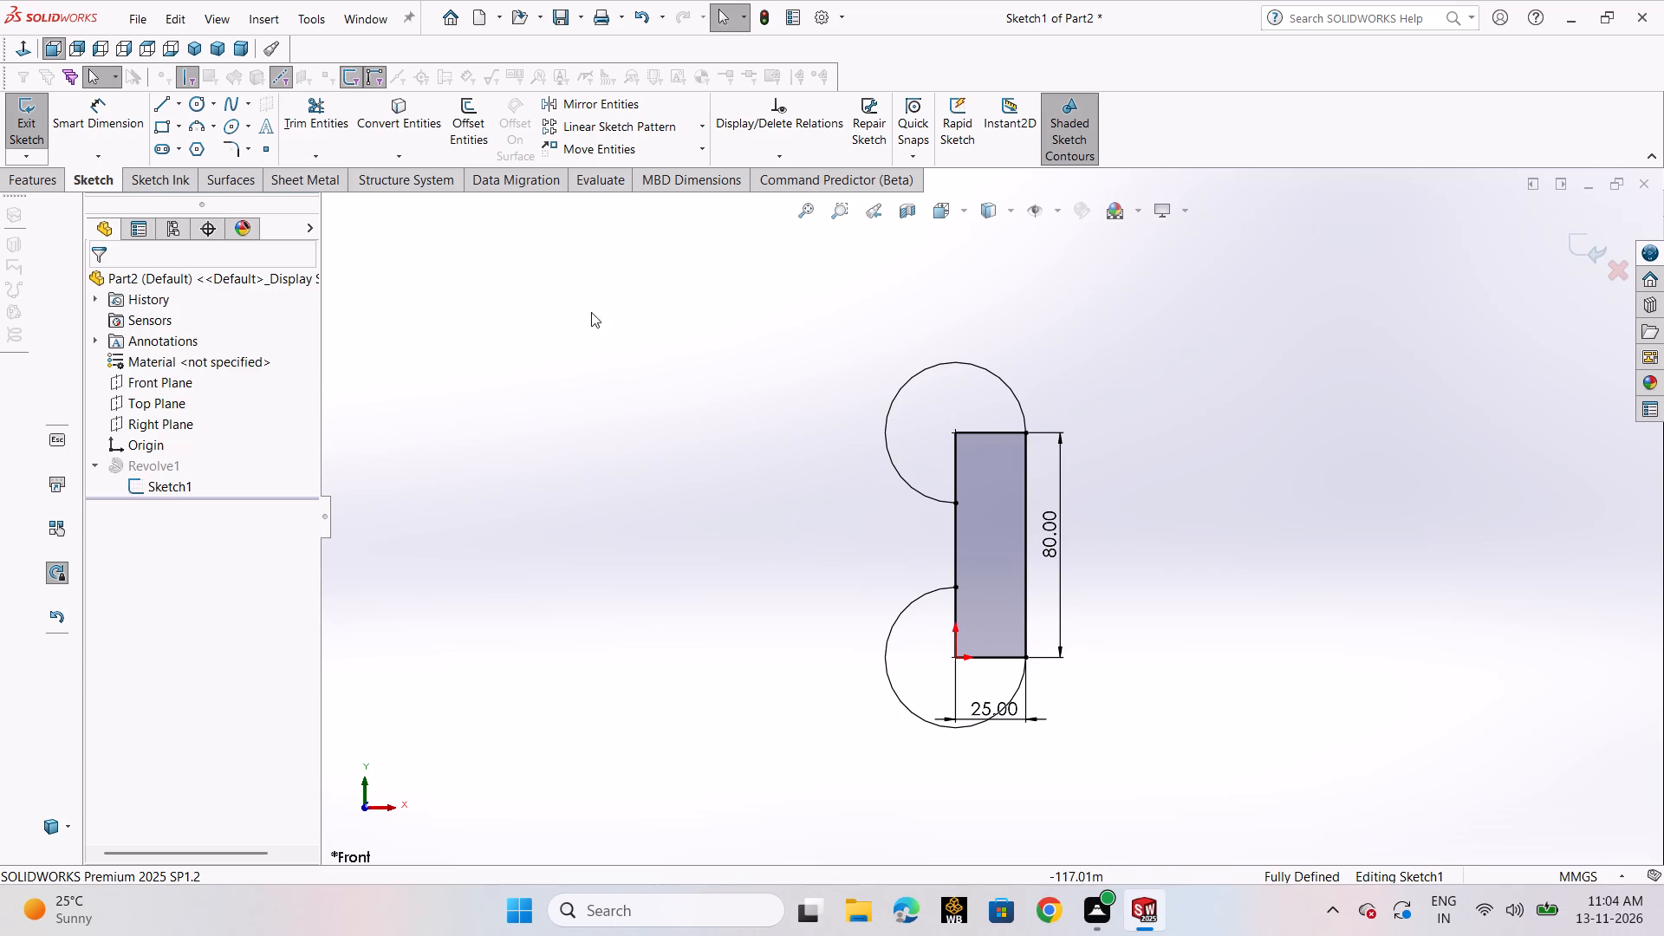
Replace the rectangle's axis edge with a 105 mm vertical line from the origin to the top of the upper arc.
left_click(952, 525)
key("Delete")
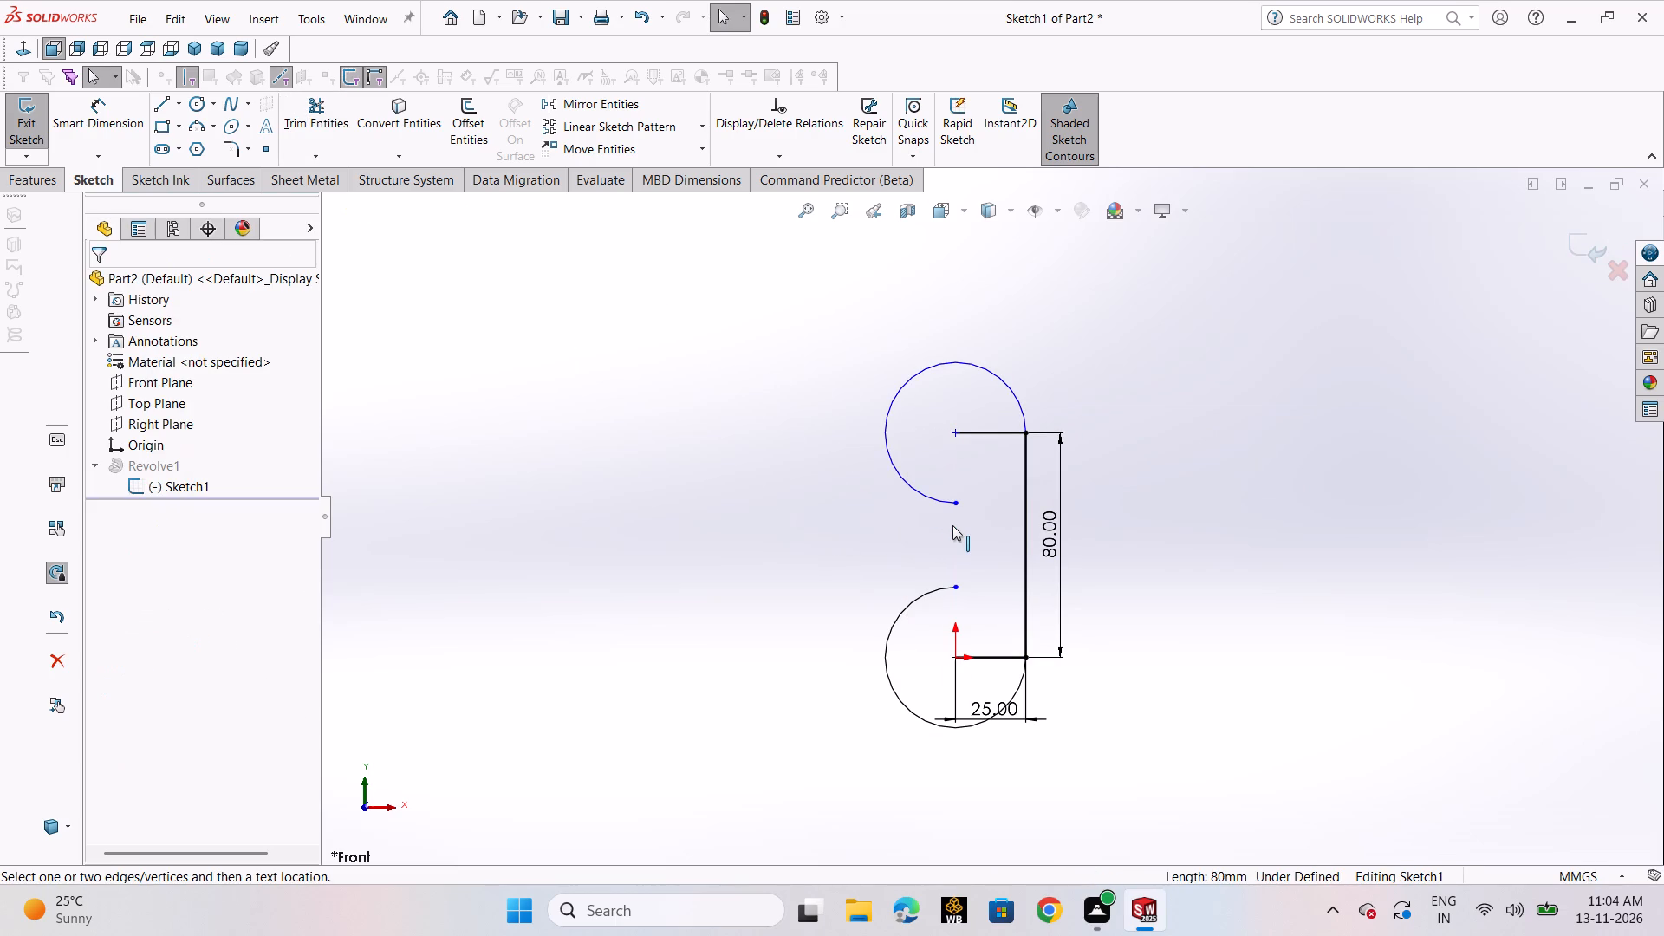
left_click(180, 113)
left_click(181, 133)
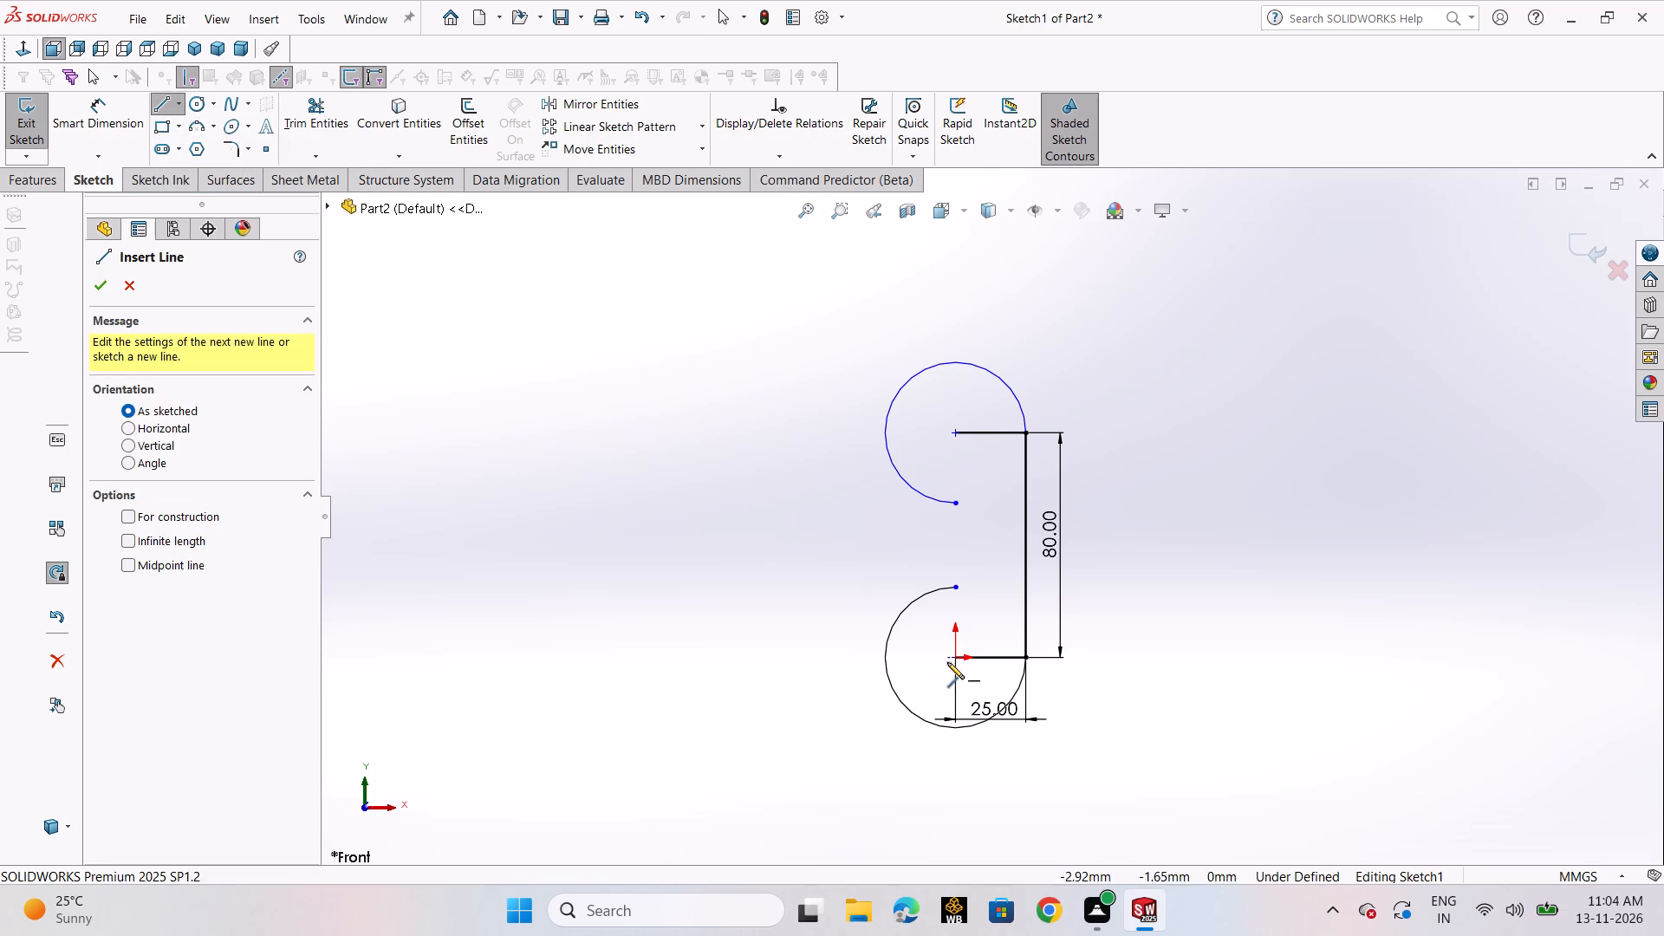
left_click(952, 658)
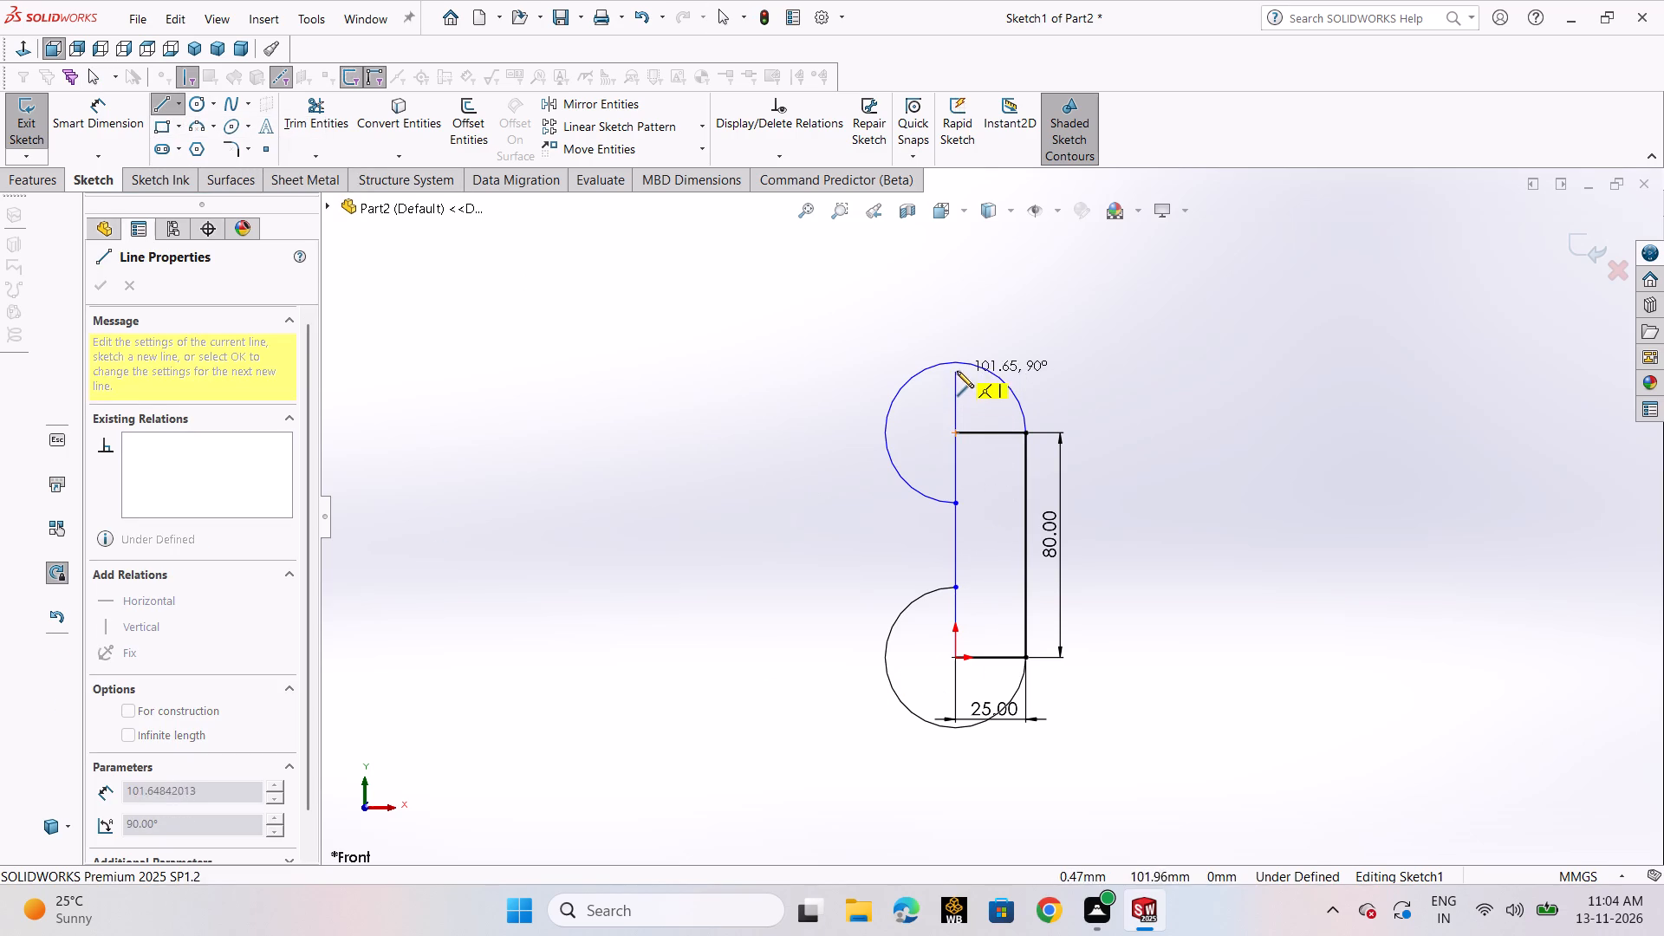
left_click(957, 365)
right_click(957, 365)
left_click(971, 374)
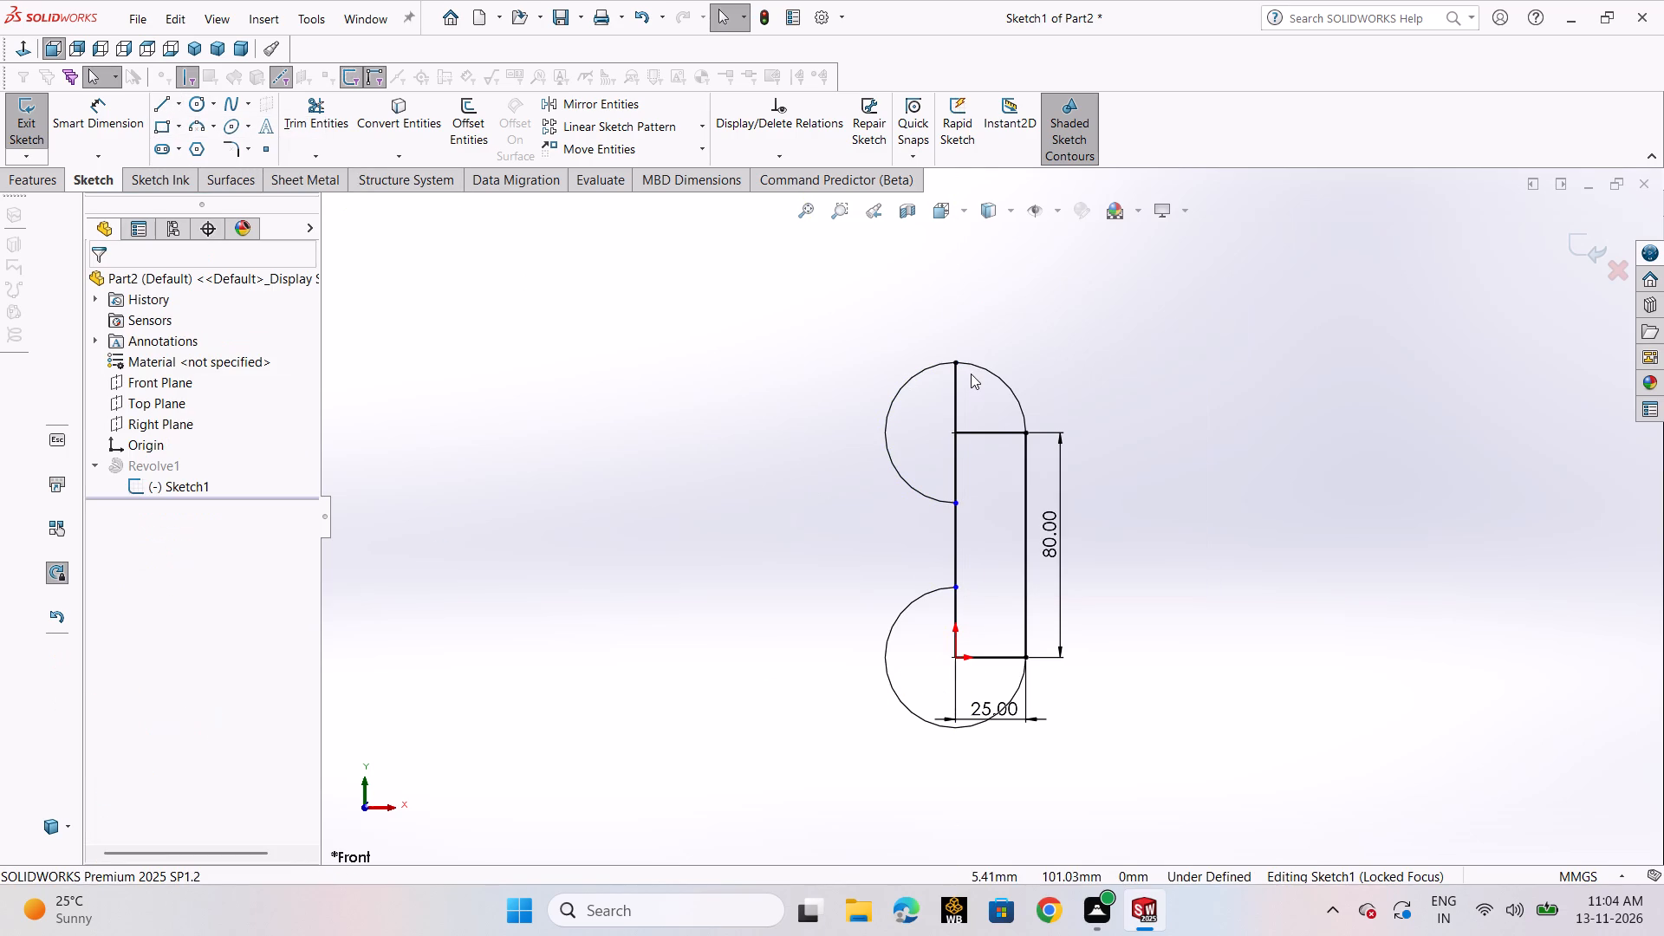
Trim the rectangle's upper edge and the upper arc's portion beyond the axis line, leaving a quarter-round end.
left_click(323, 125)
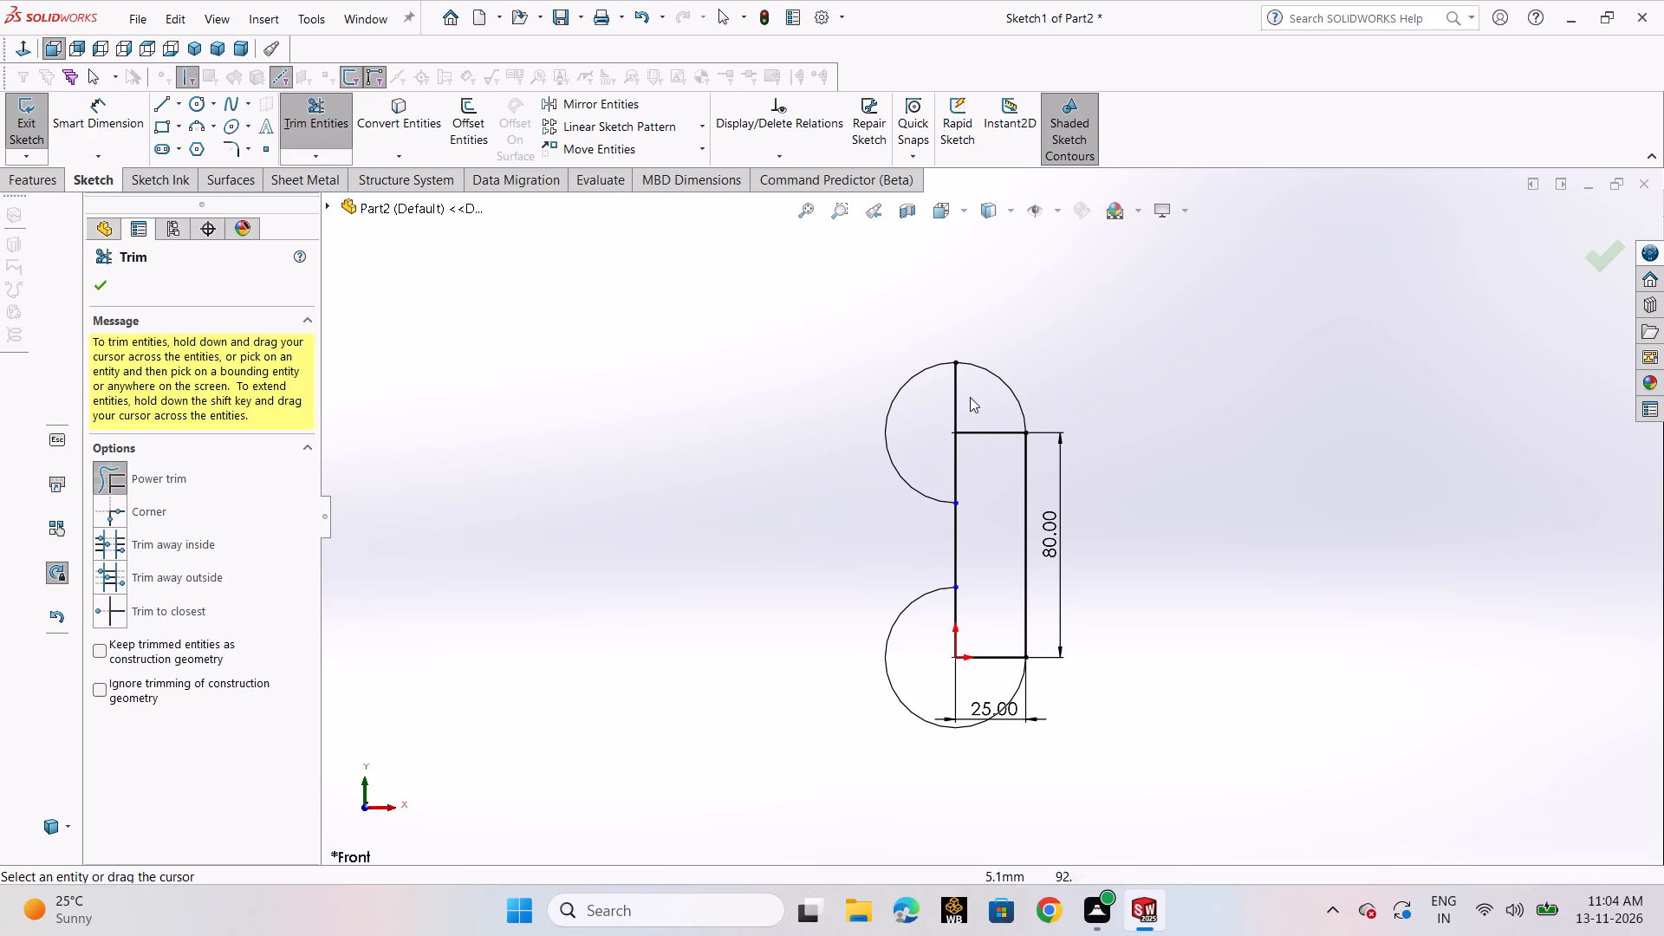
left_click_drag(971, 397, 989, 444)
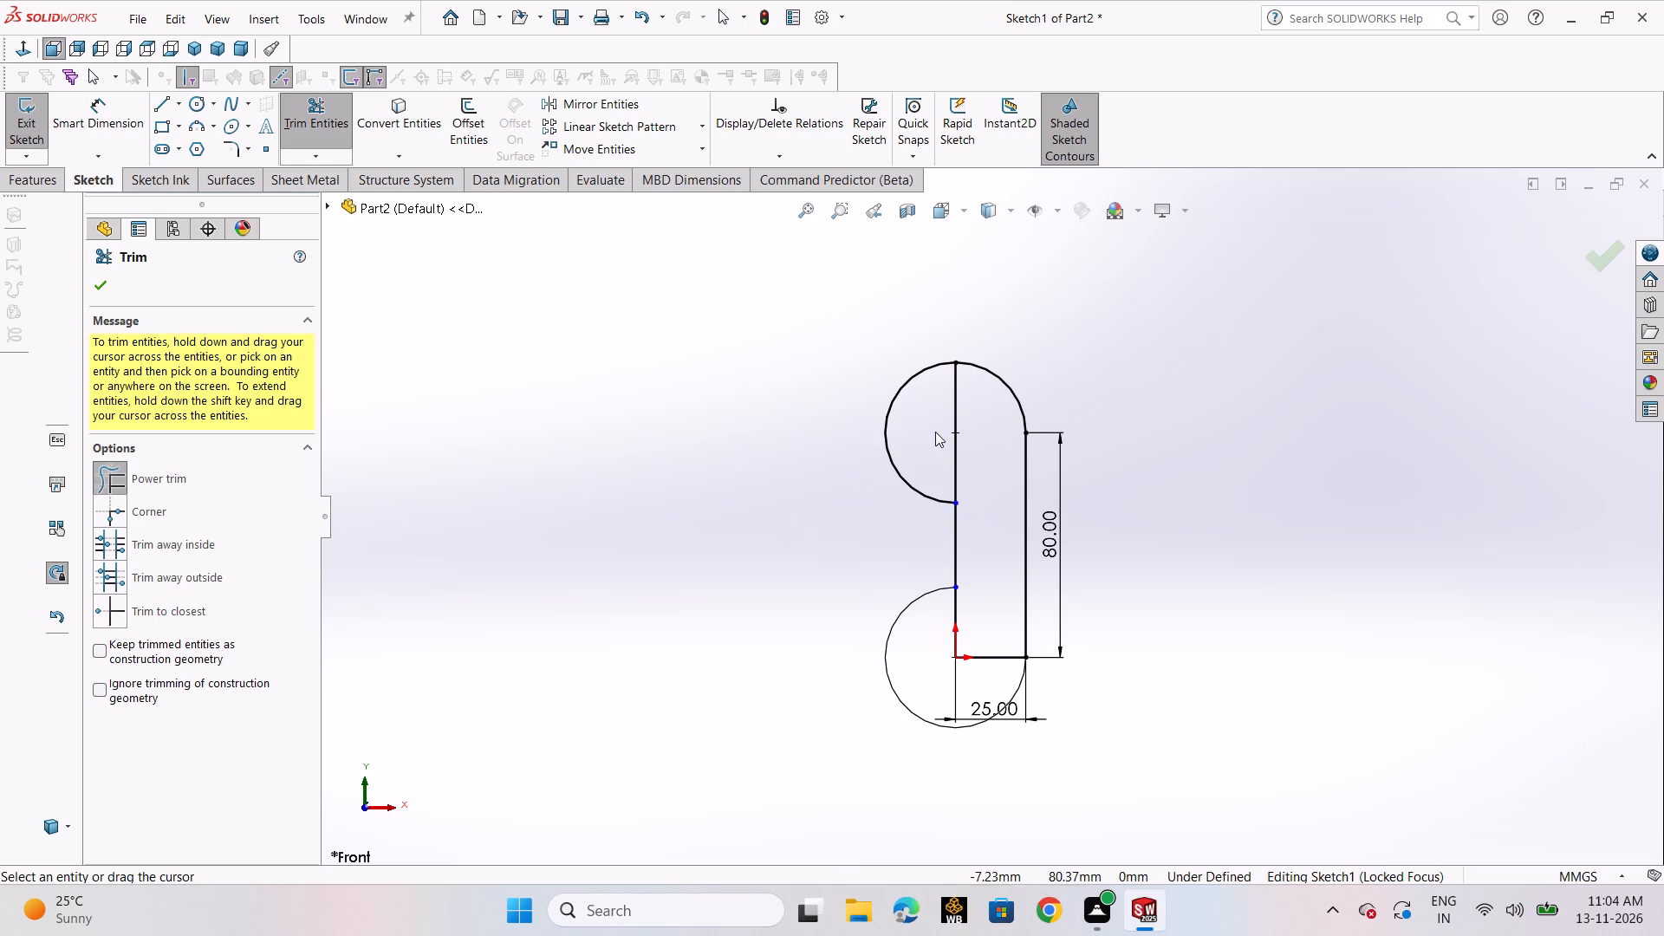
left_click_drag(935, 432, 926, 536)
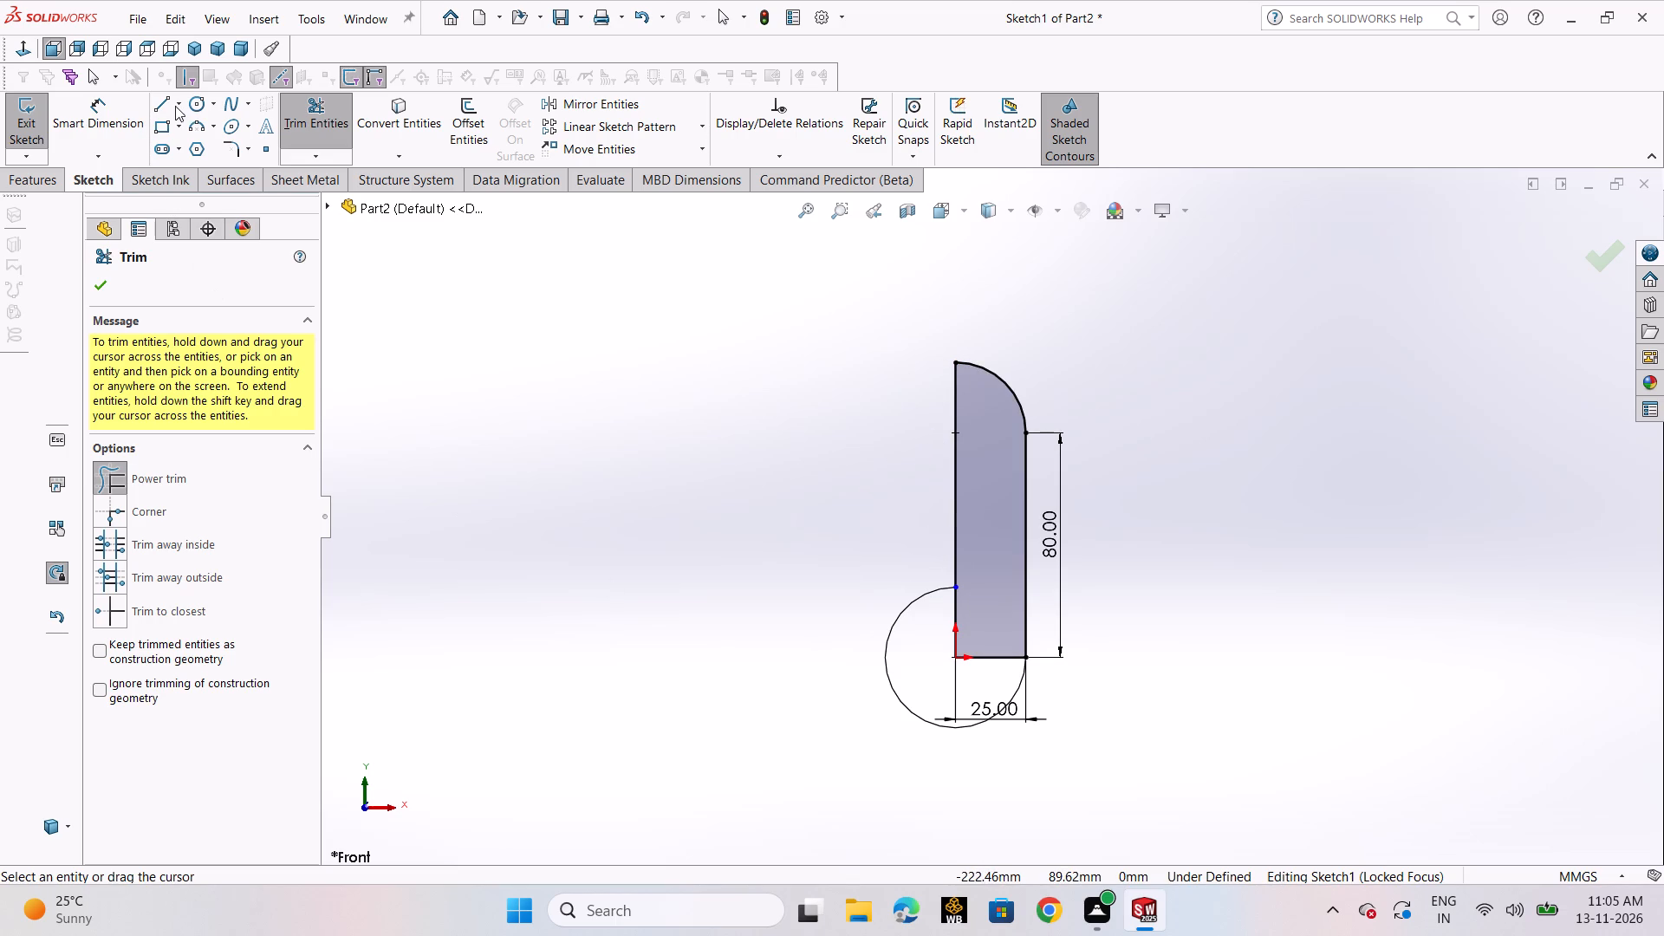
key("Escape")
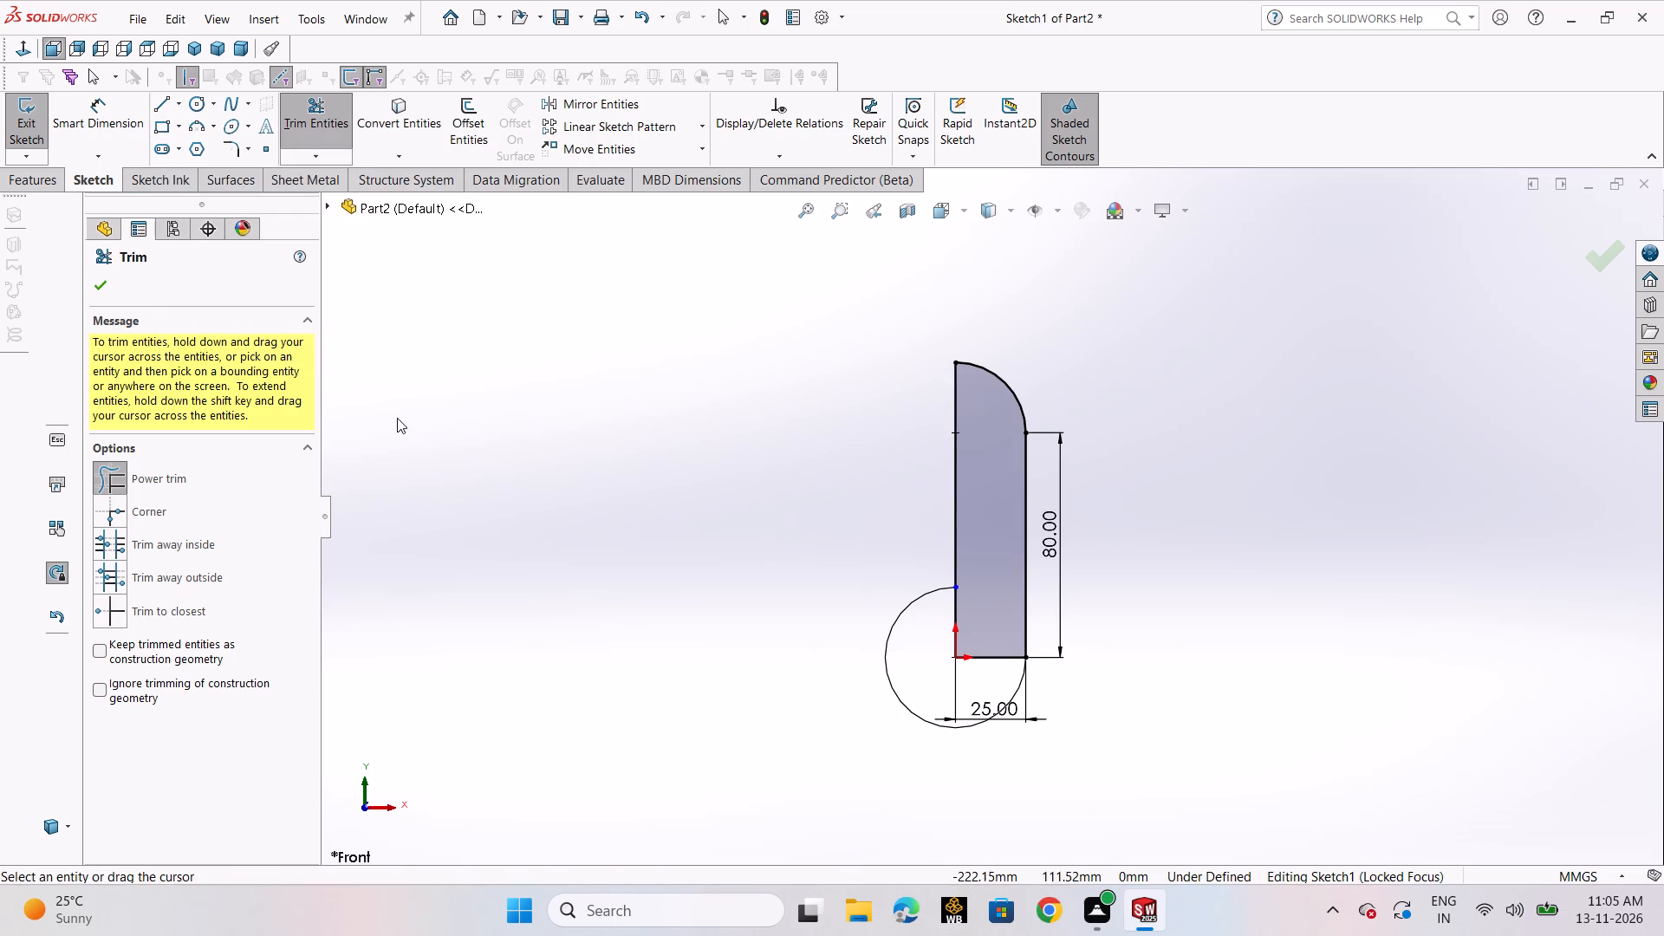
Sketch a 25 mm vertical line from the origin down to the lowest point of the lower arc.
left_click(171, 110)
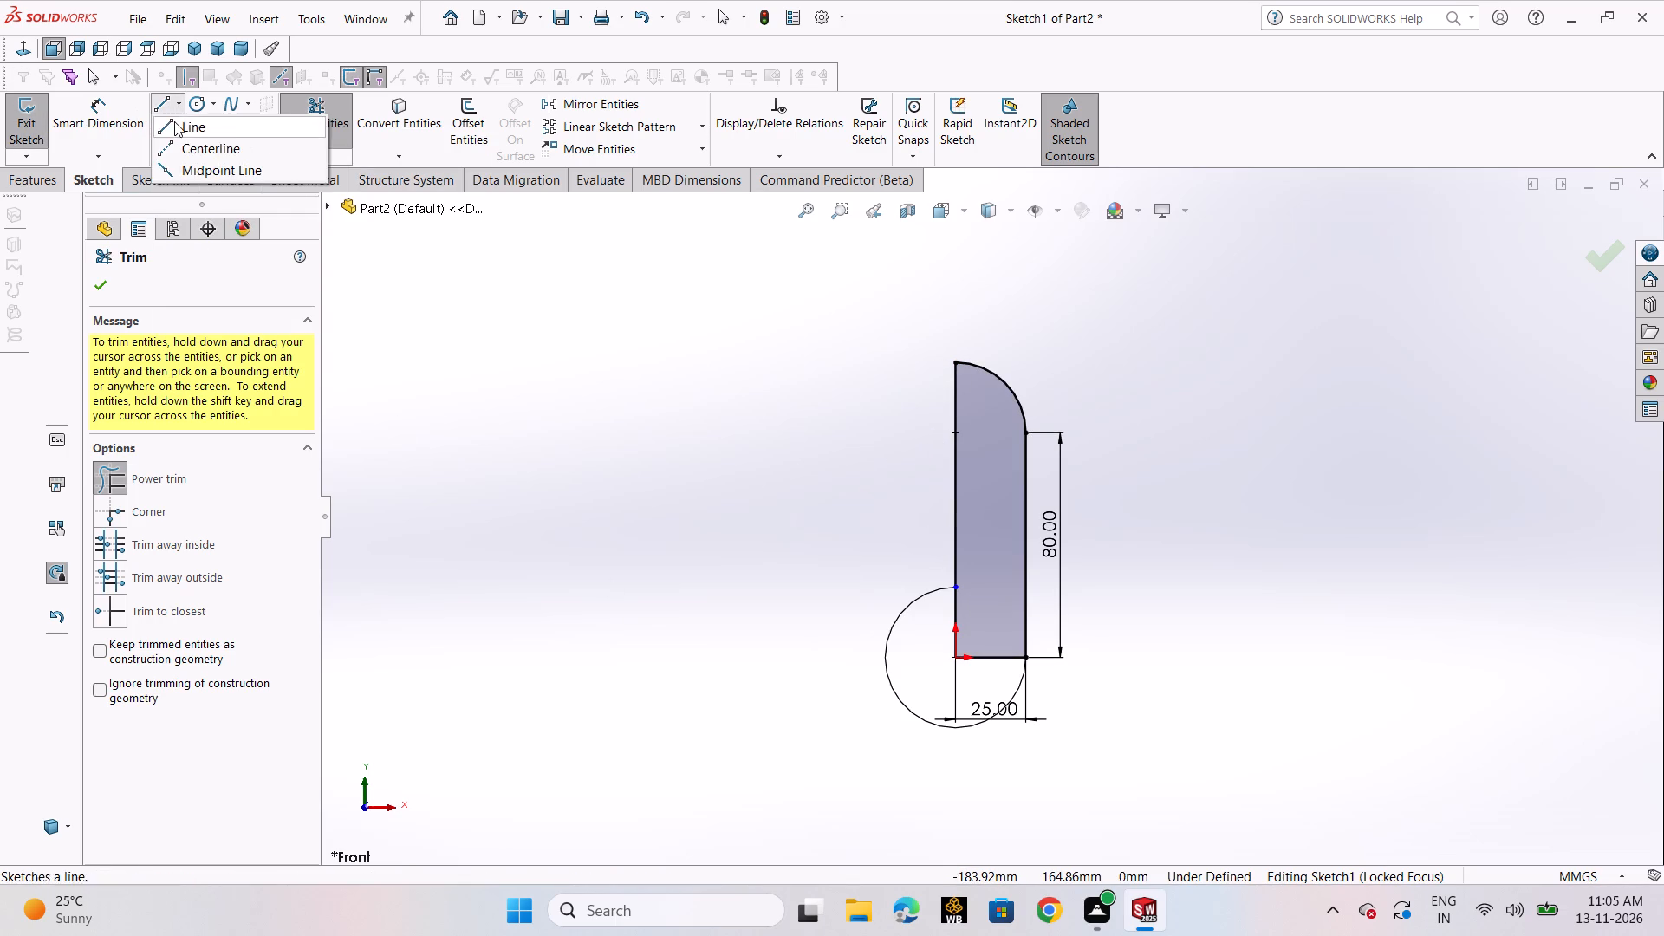
left_click(175, 121)
left_click(952, 656)
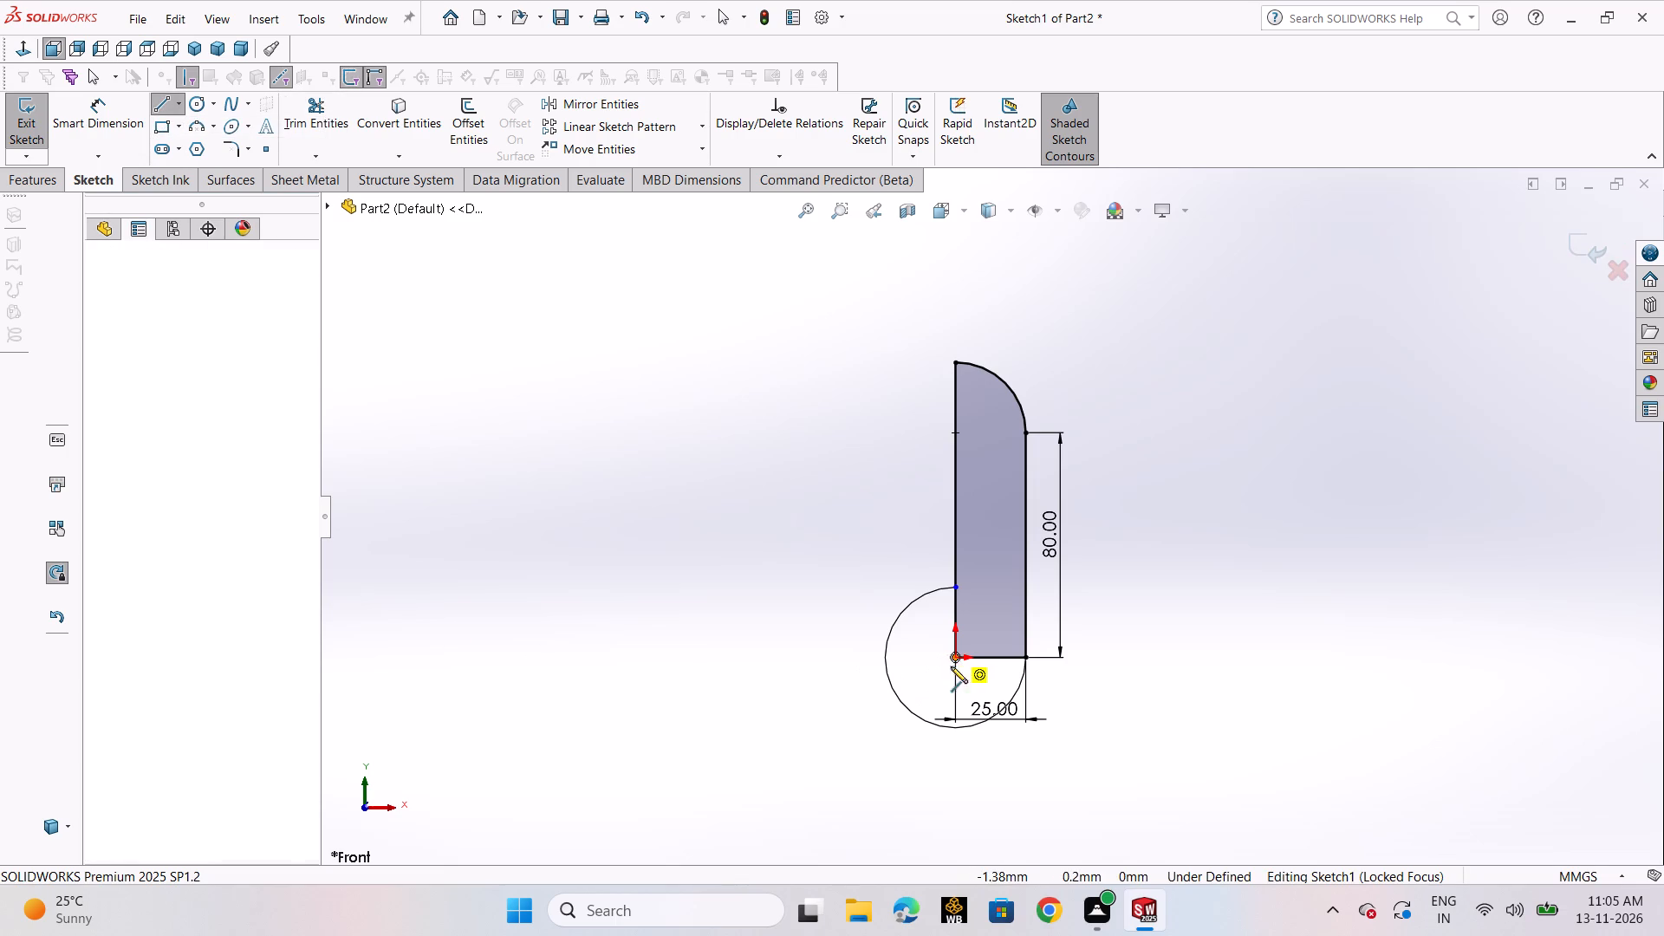
left_click(957, 731)
right_click(957, 731)
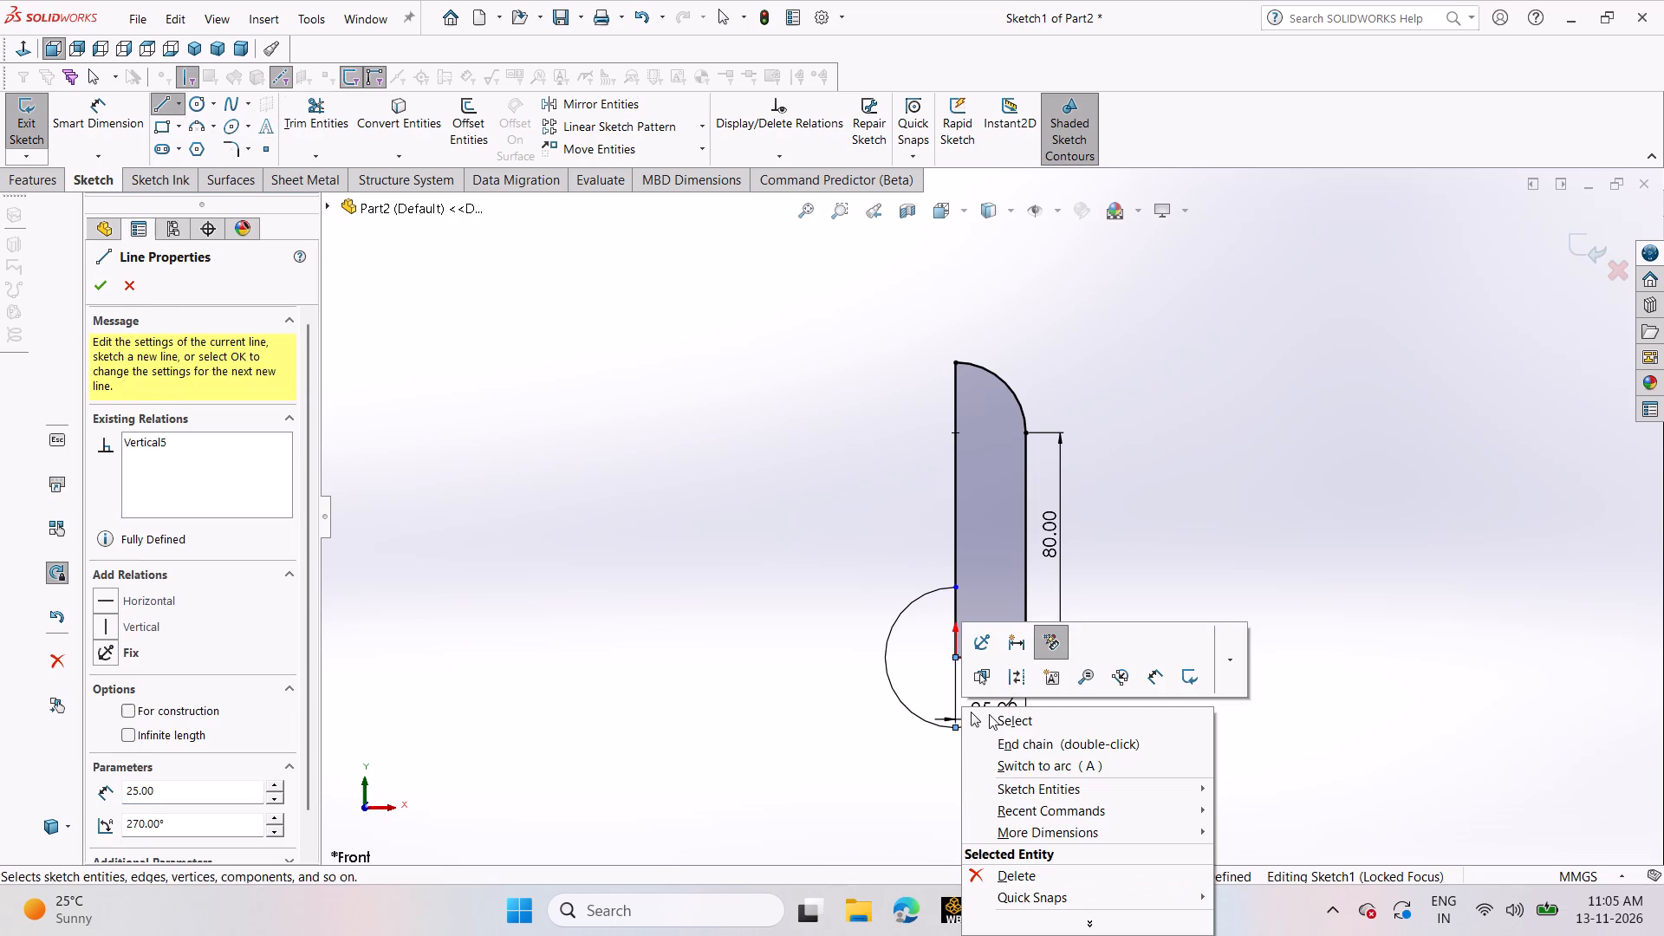
left_click(988, 714)
Trim the lower arc's portion beyond the axis line and the rectangle's lower edge, and exit the profile sketch.
left_click(310, 122)
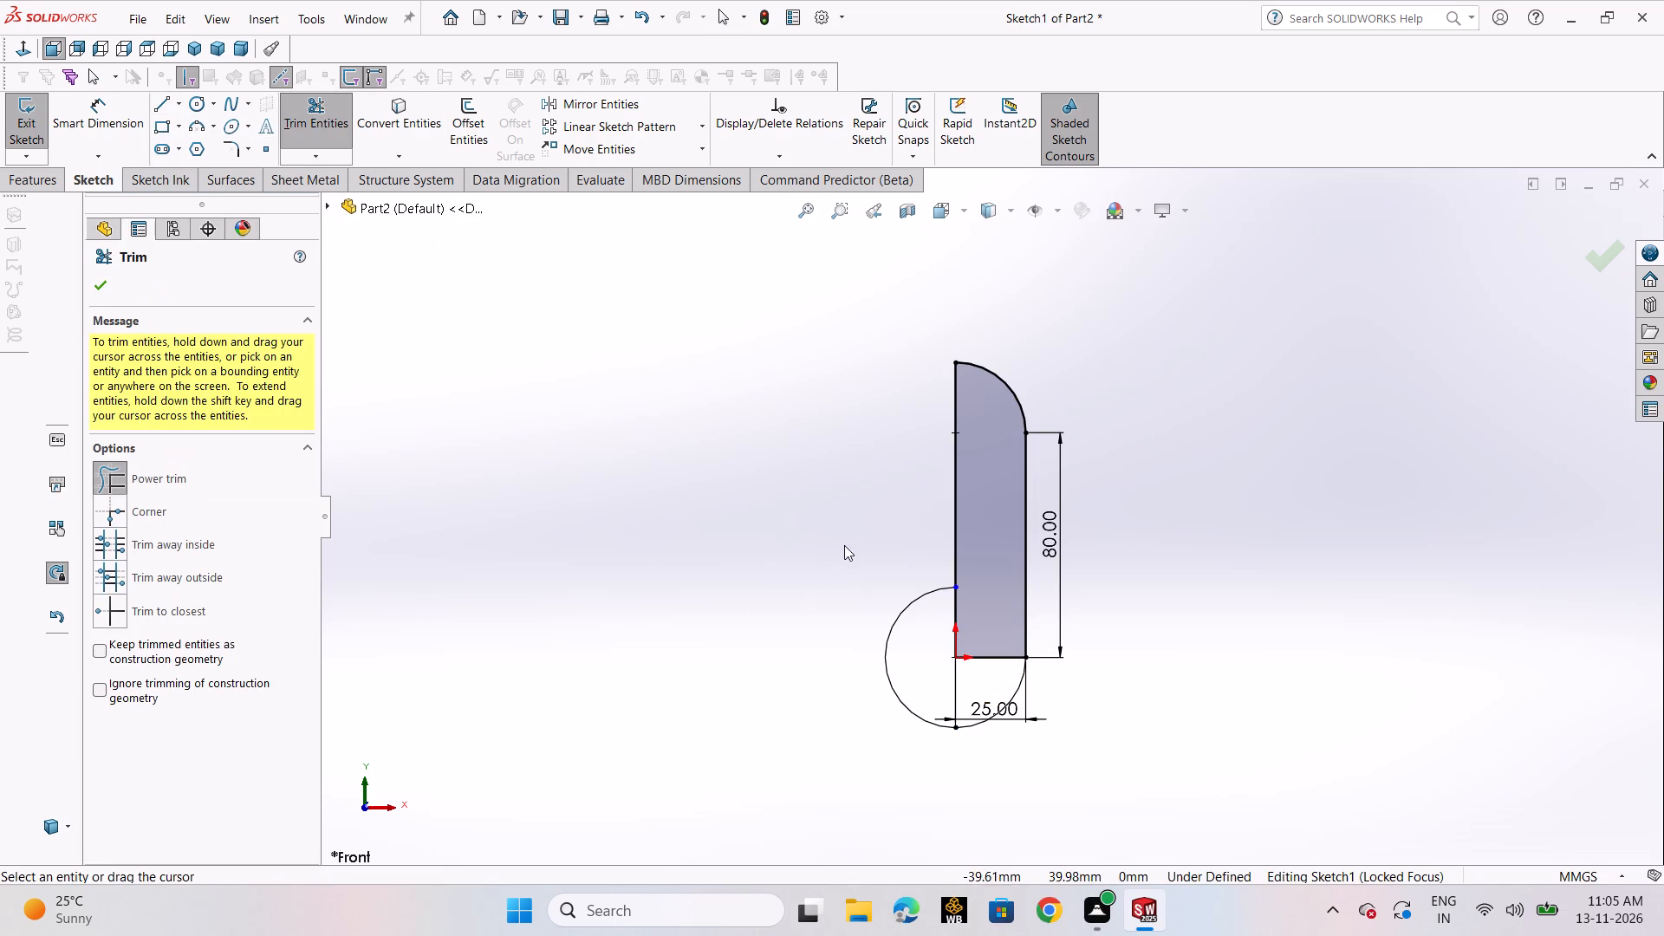
left_click_drag(857, 569, 907, 671)
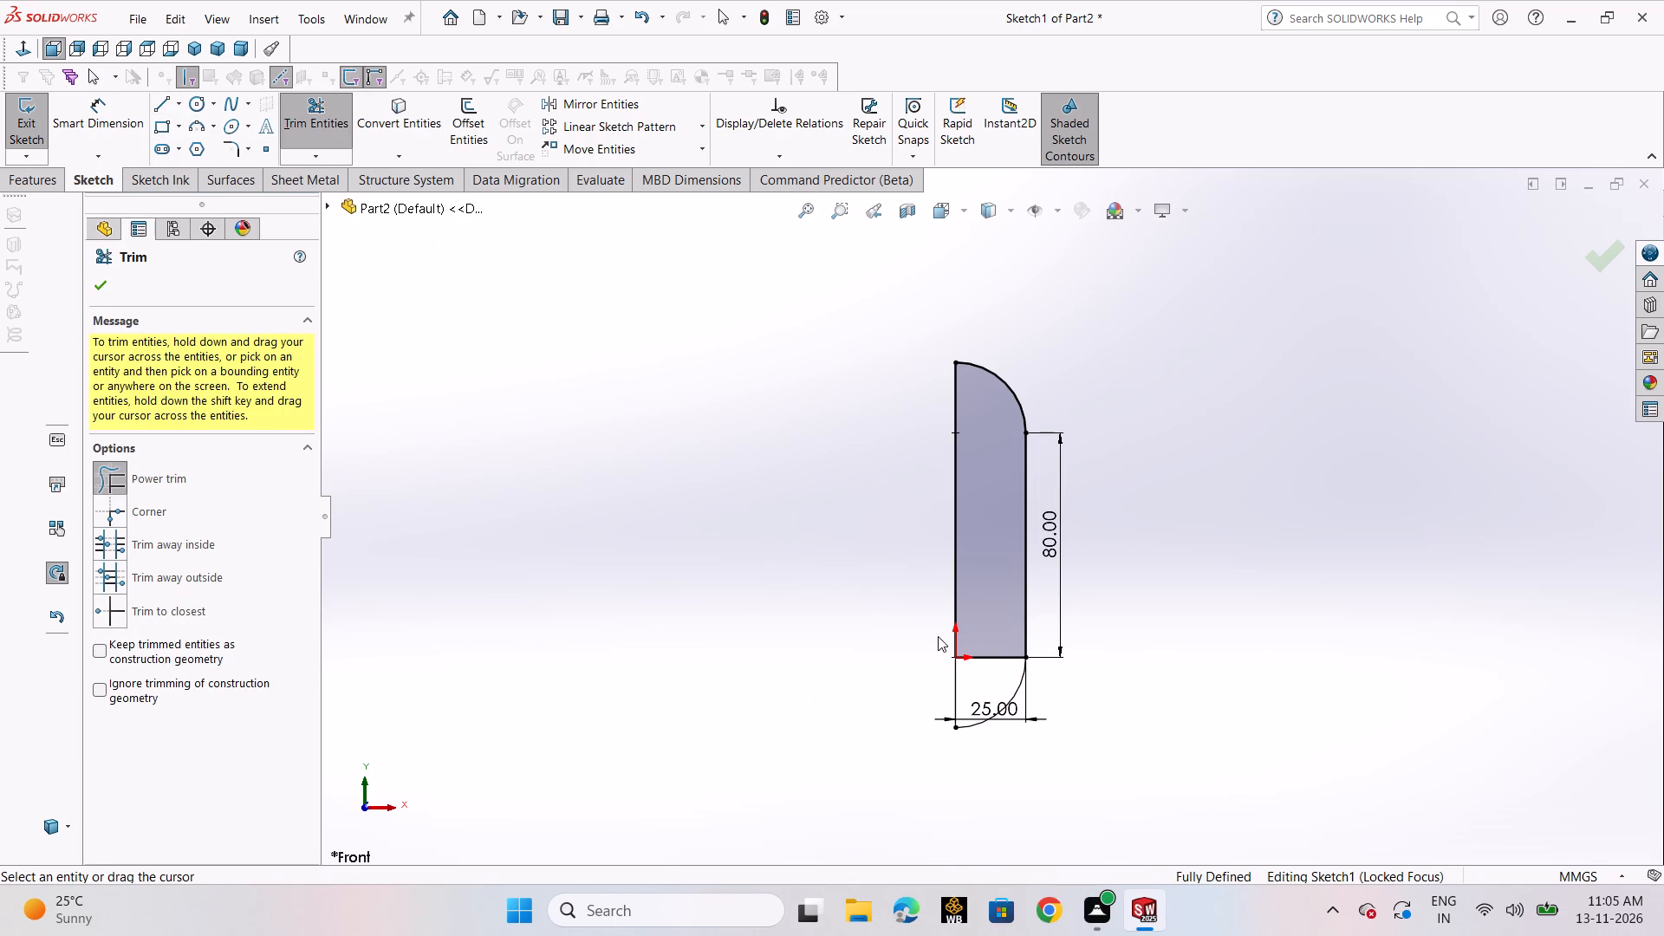
left_click_drag(986, 618, 989, 685)
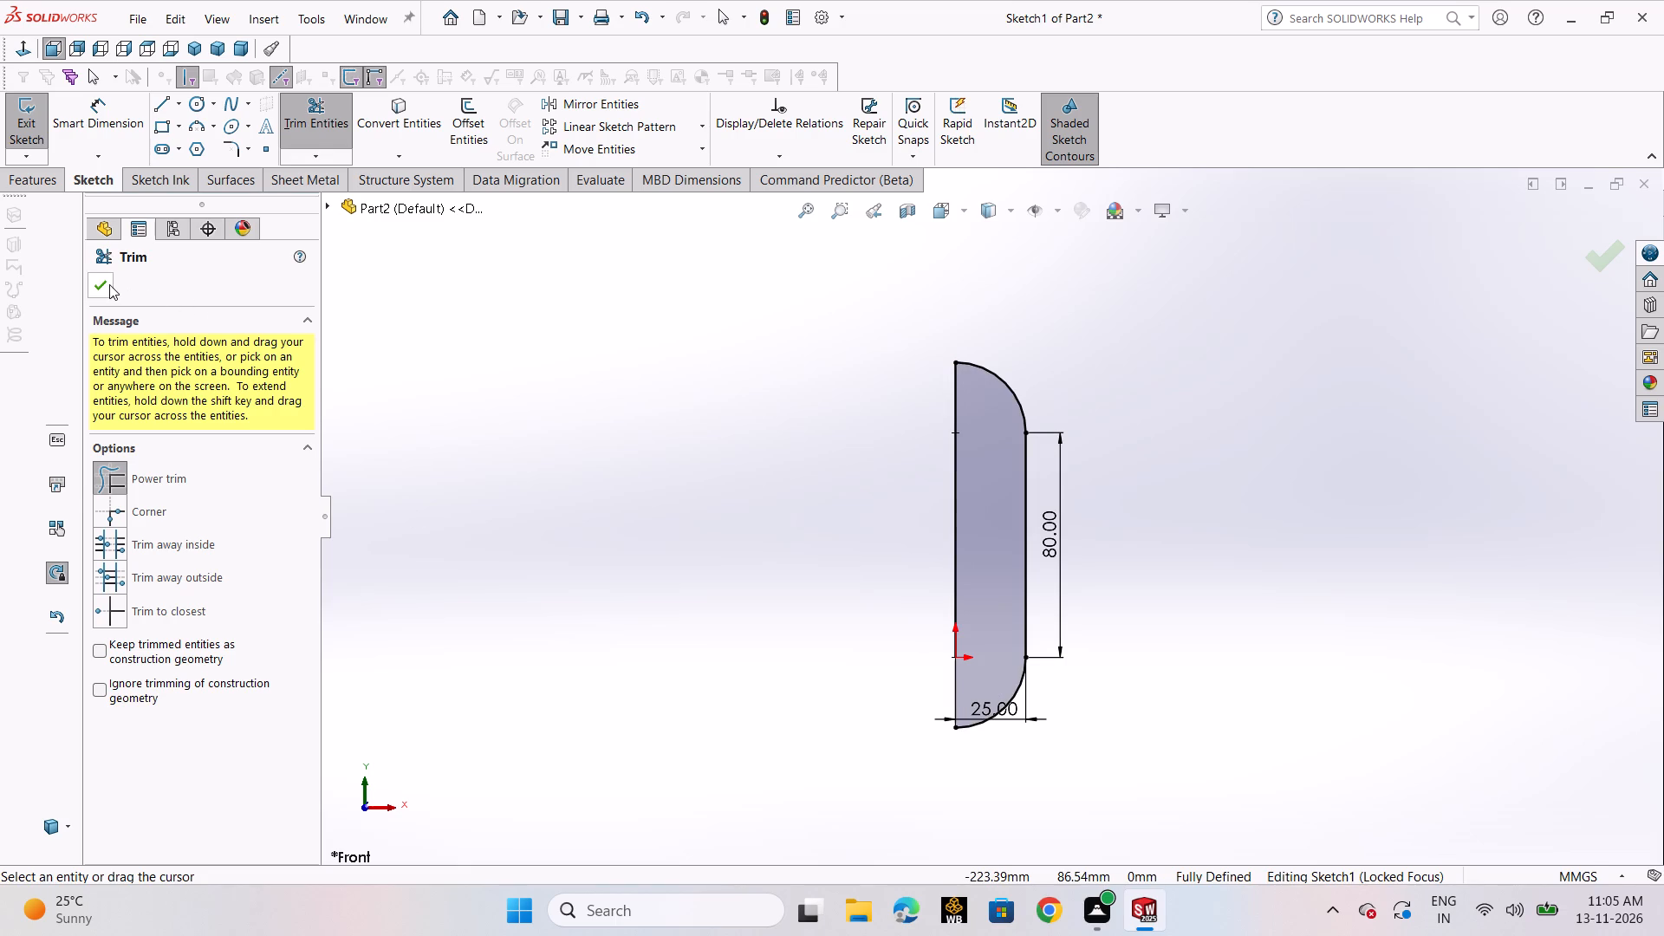
left_click(109, 284)
left_click(29, 122)
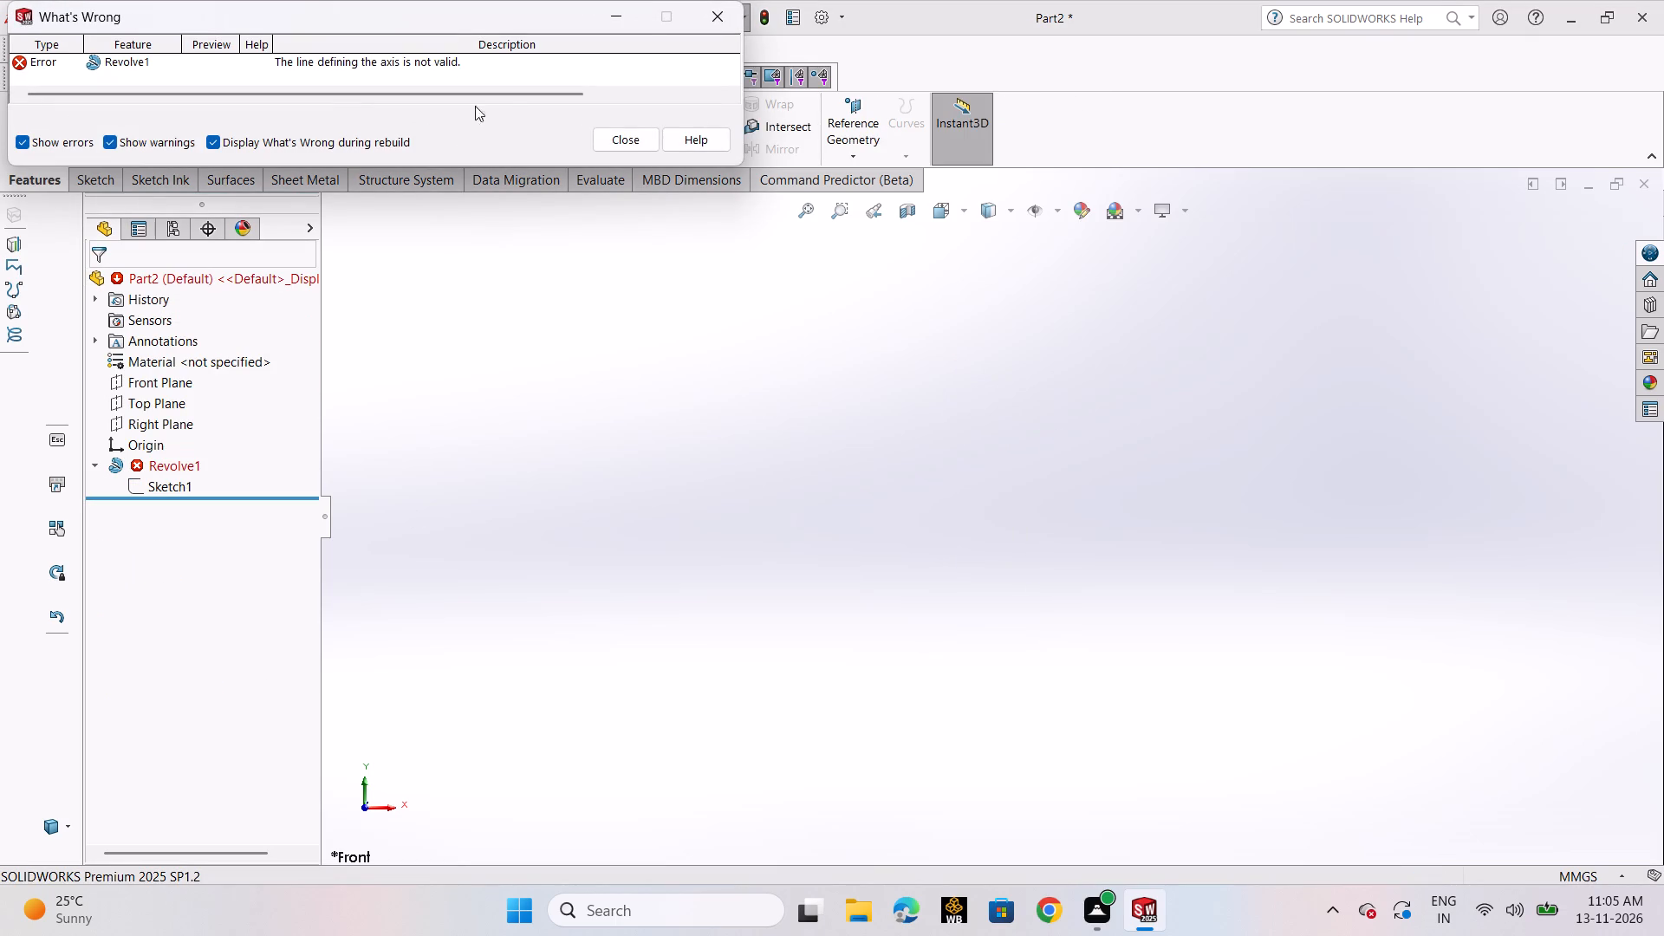
left_click(633, 148)
Edit the revolve feature to use the long vertical line through the origin as its axis of revolution.
left_click(186, 488)
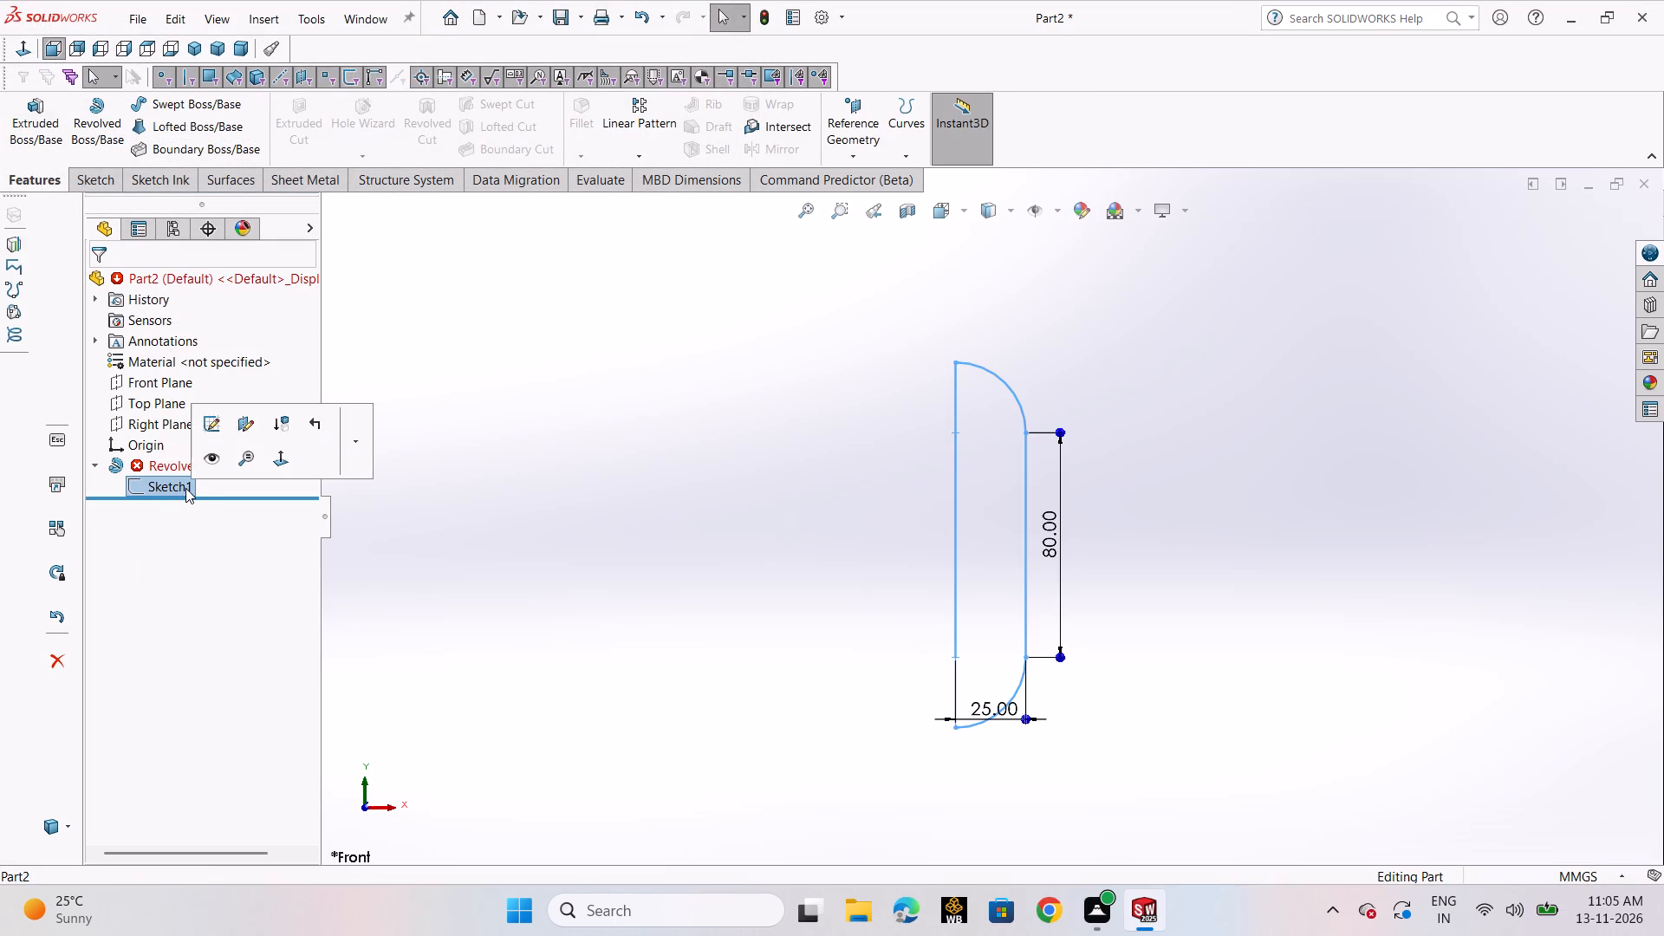
left_click(146, 464)
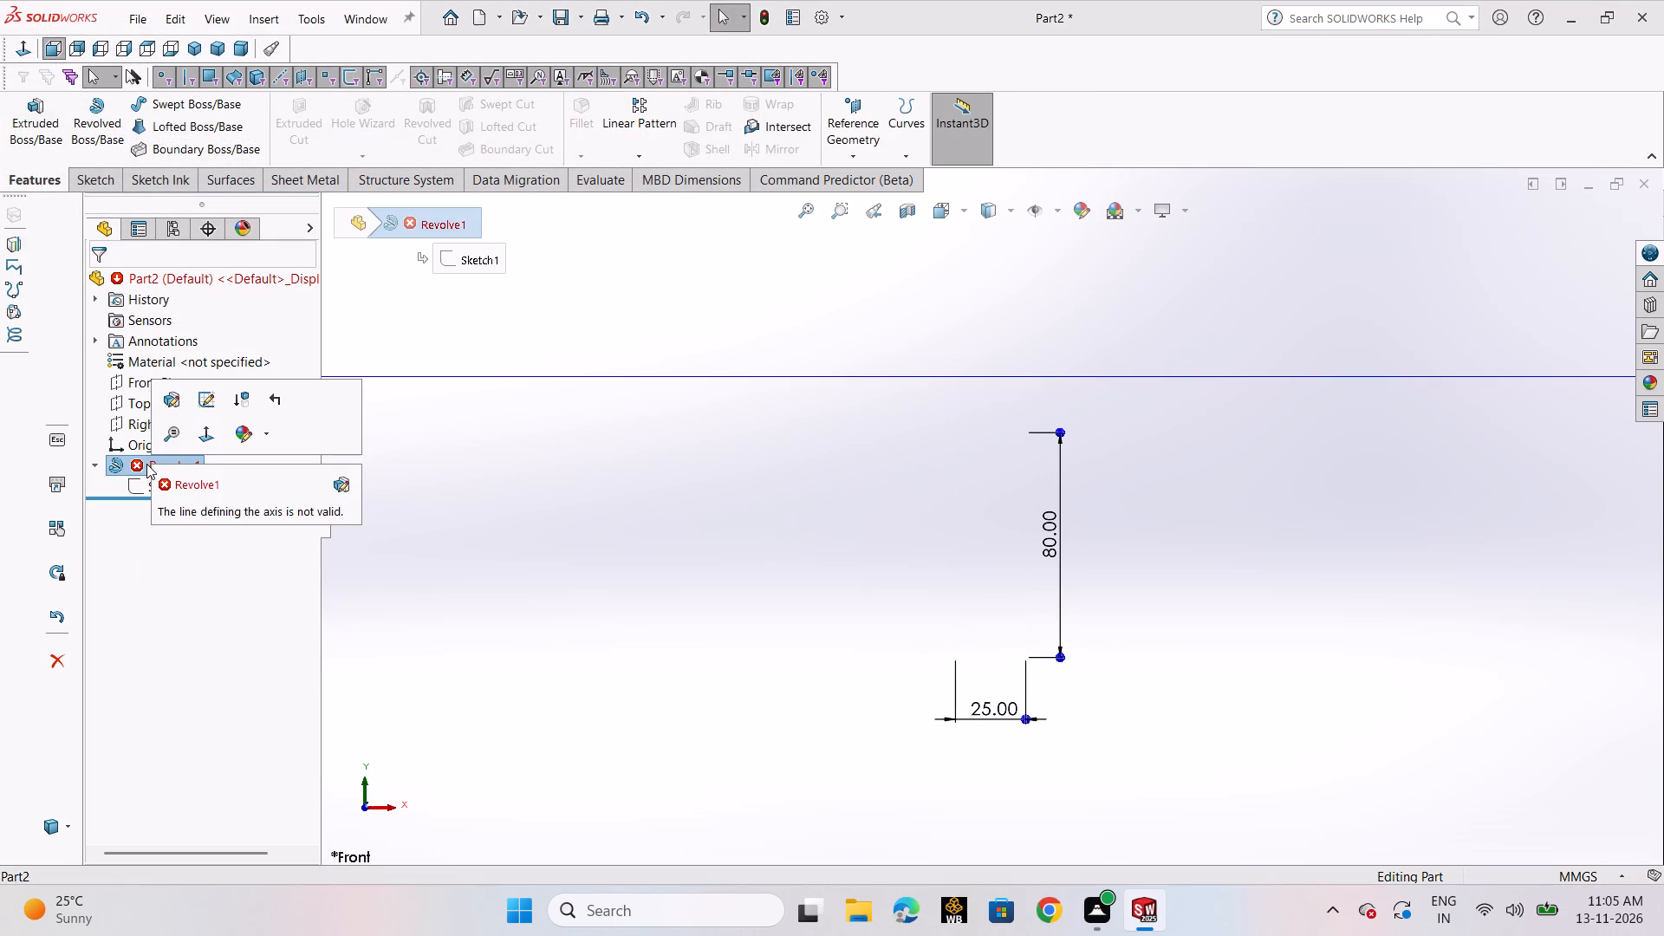
left_click(172, 402)
scroll(1058, 436, "up", 3)
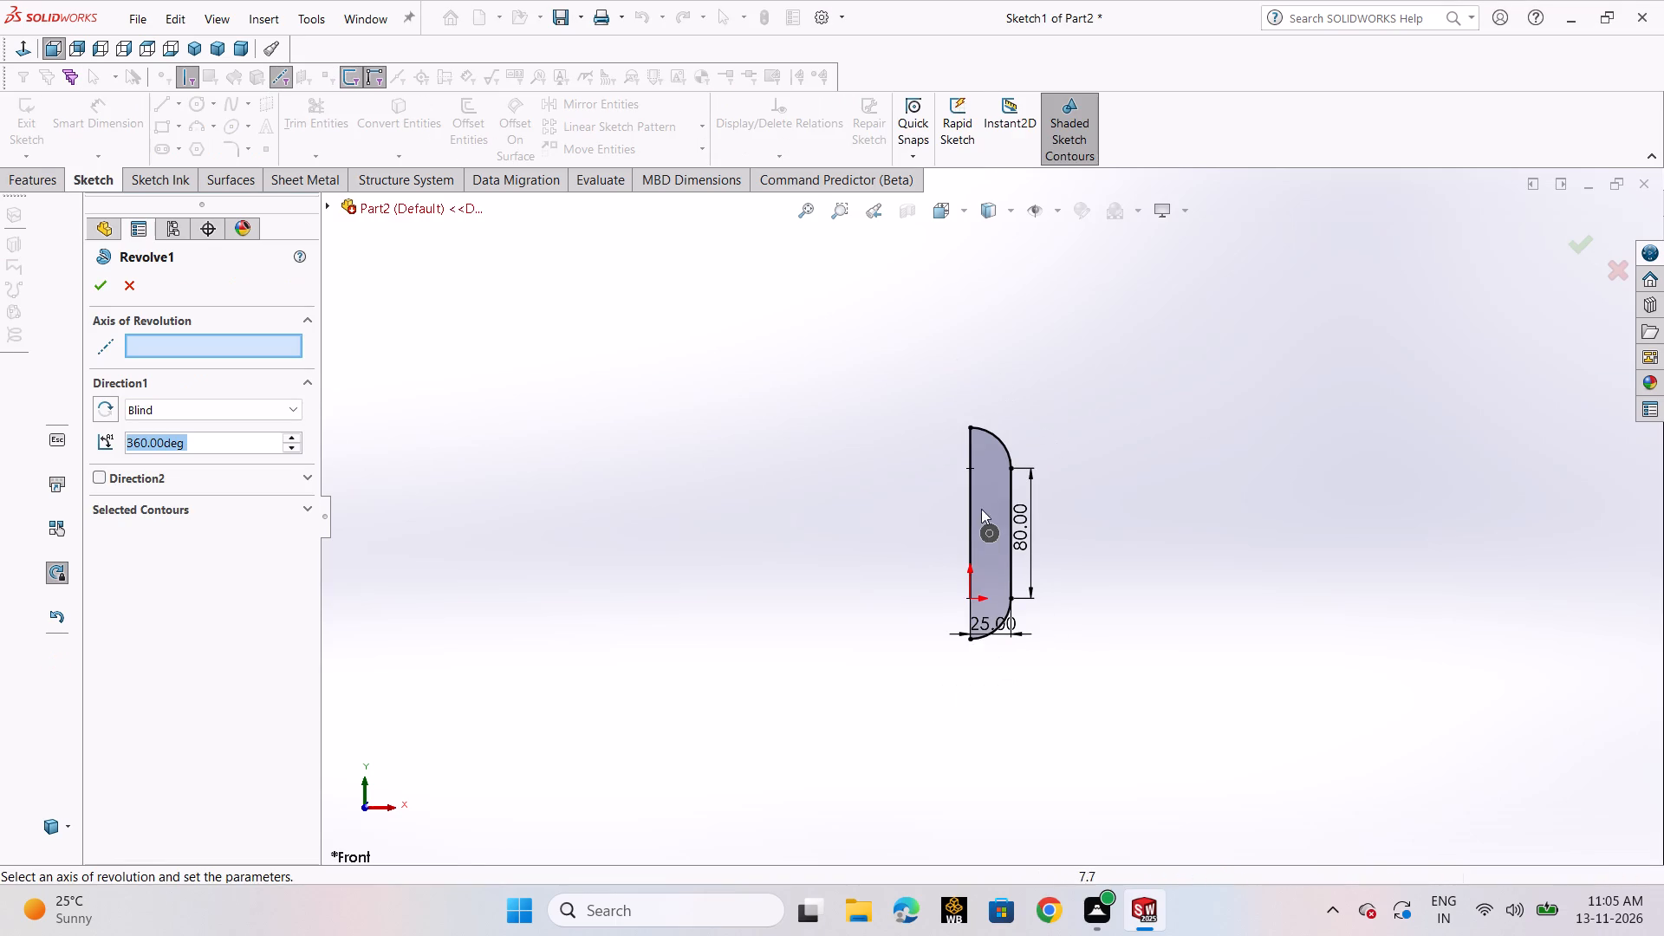
left_click(971, 503)
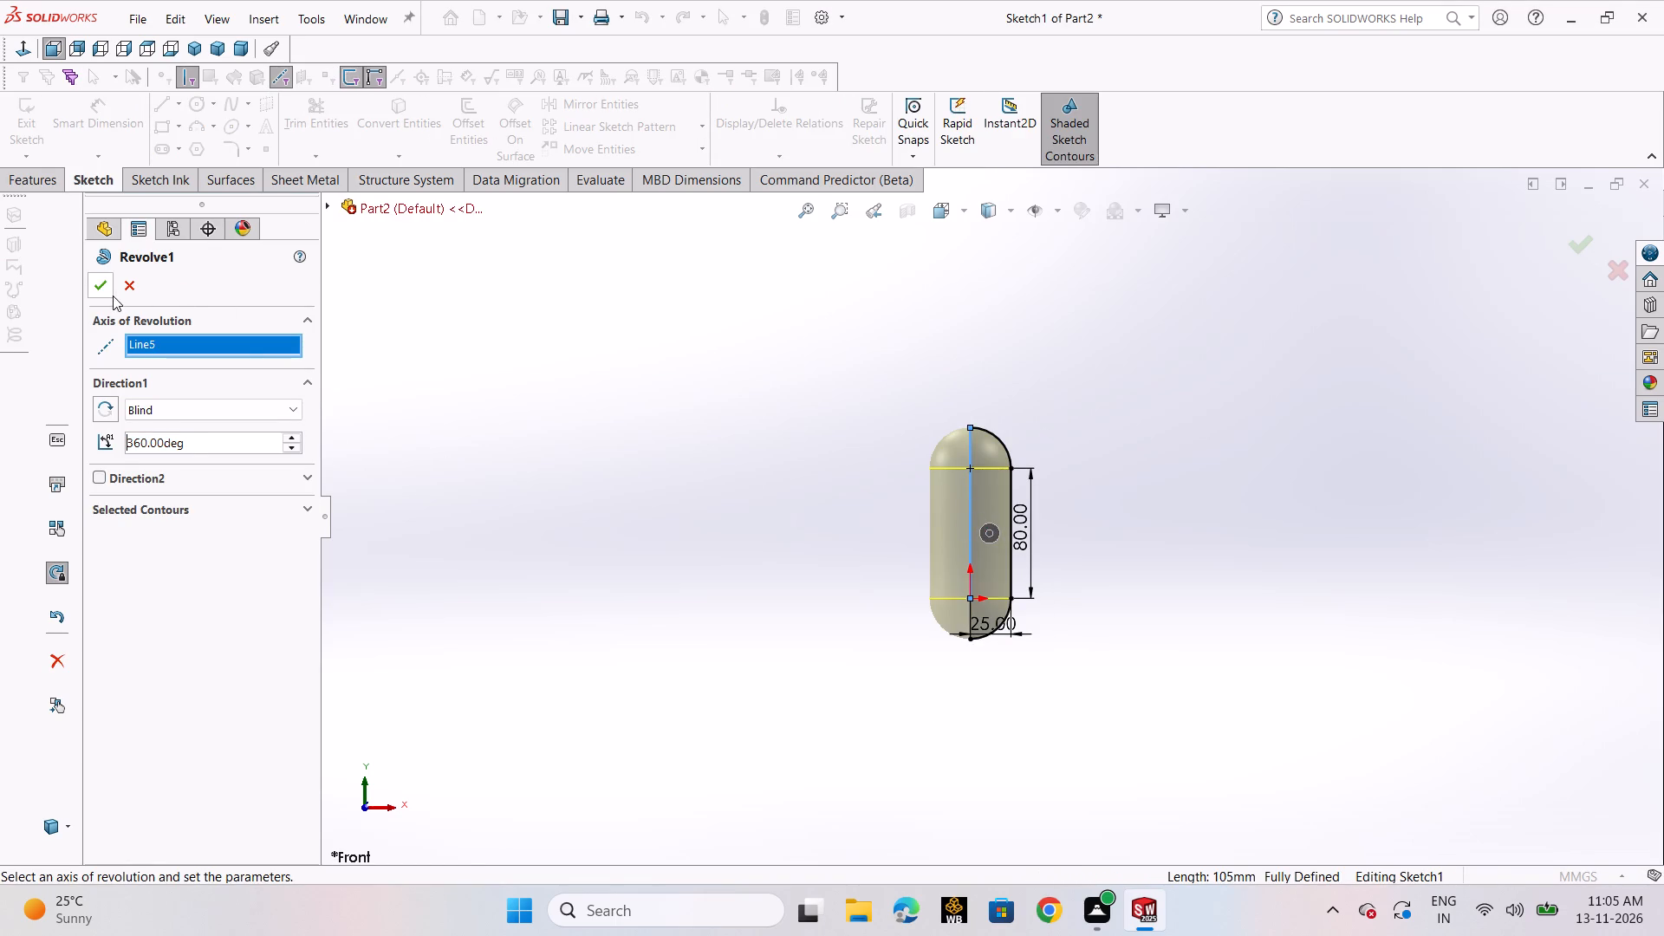
left_click(108, 293)
left_click(697, 425)
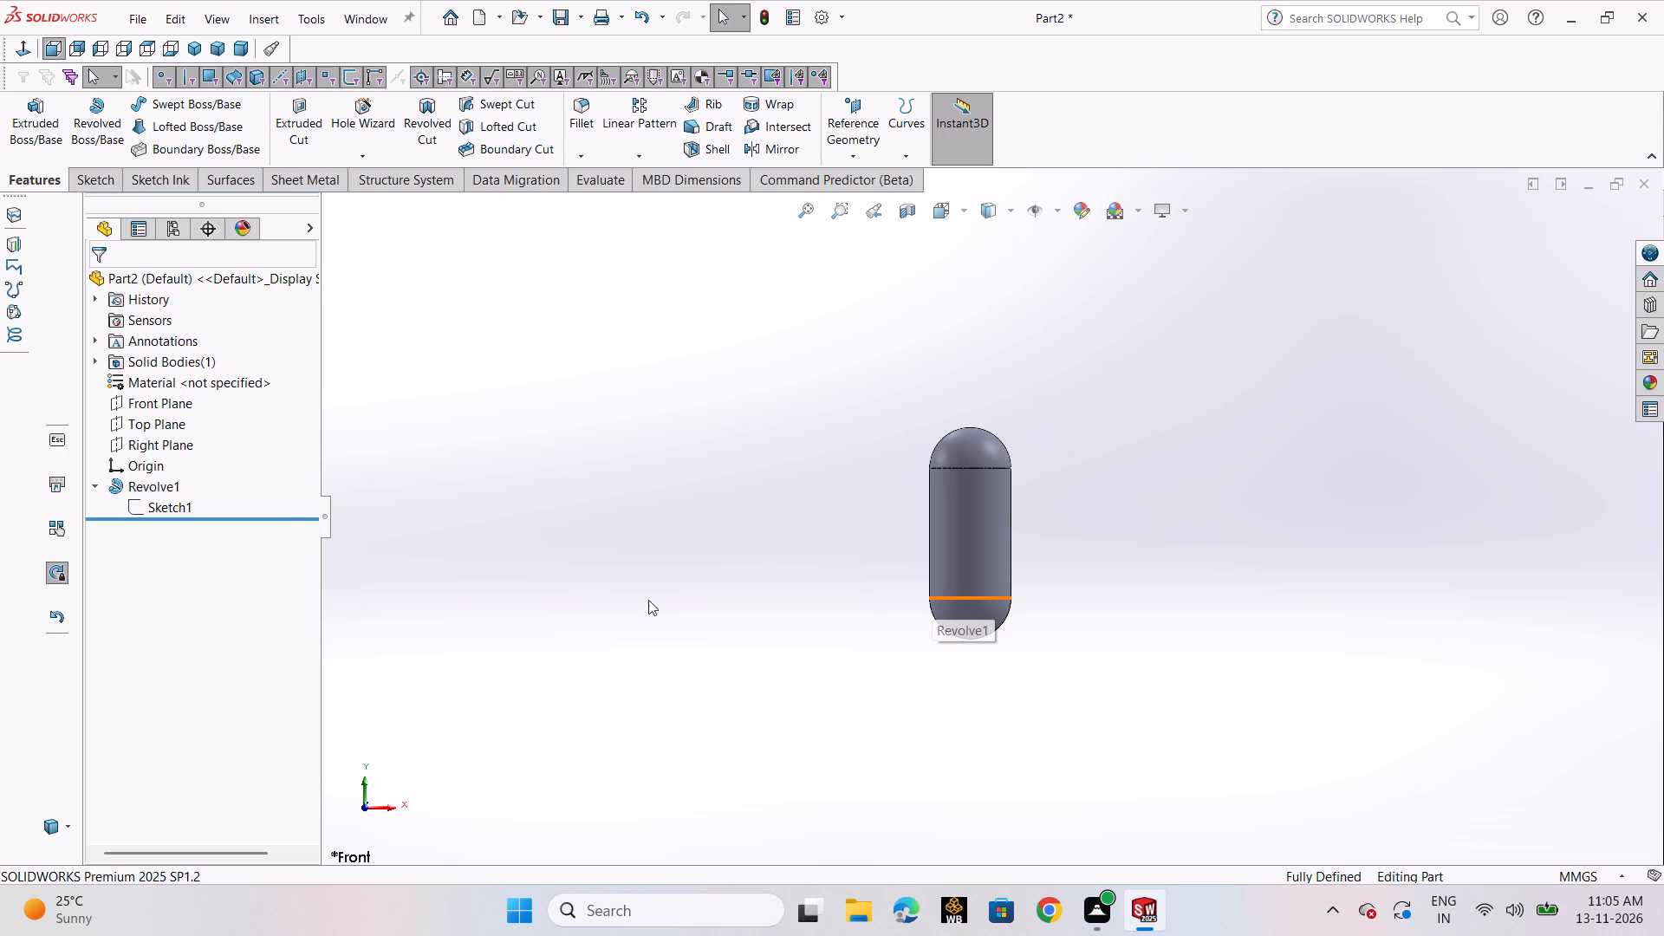
Start a new sketch on the Front Plane.
left_click(163, 410)
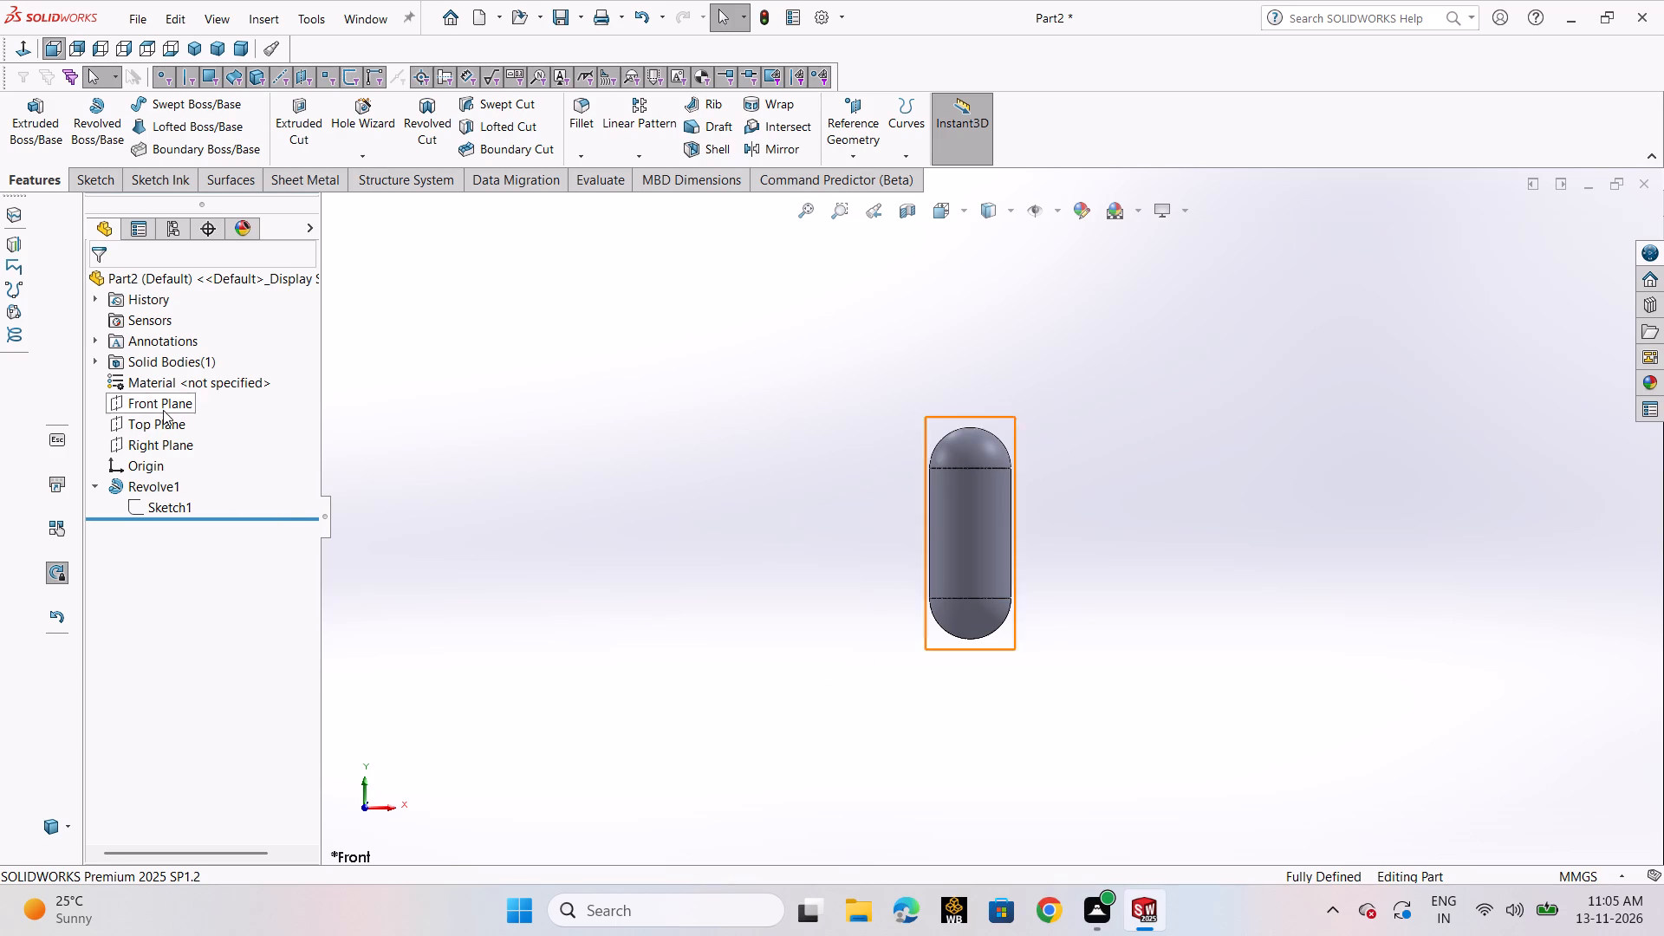
left_click(191, 380)
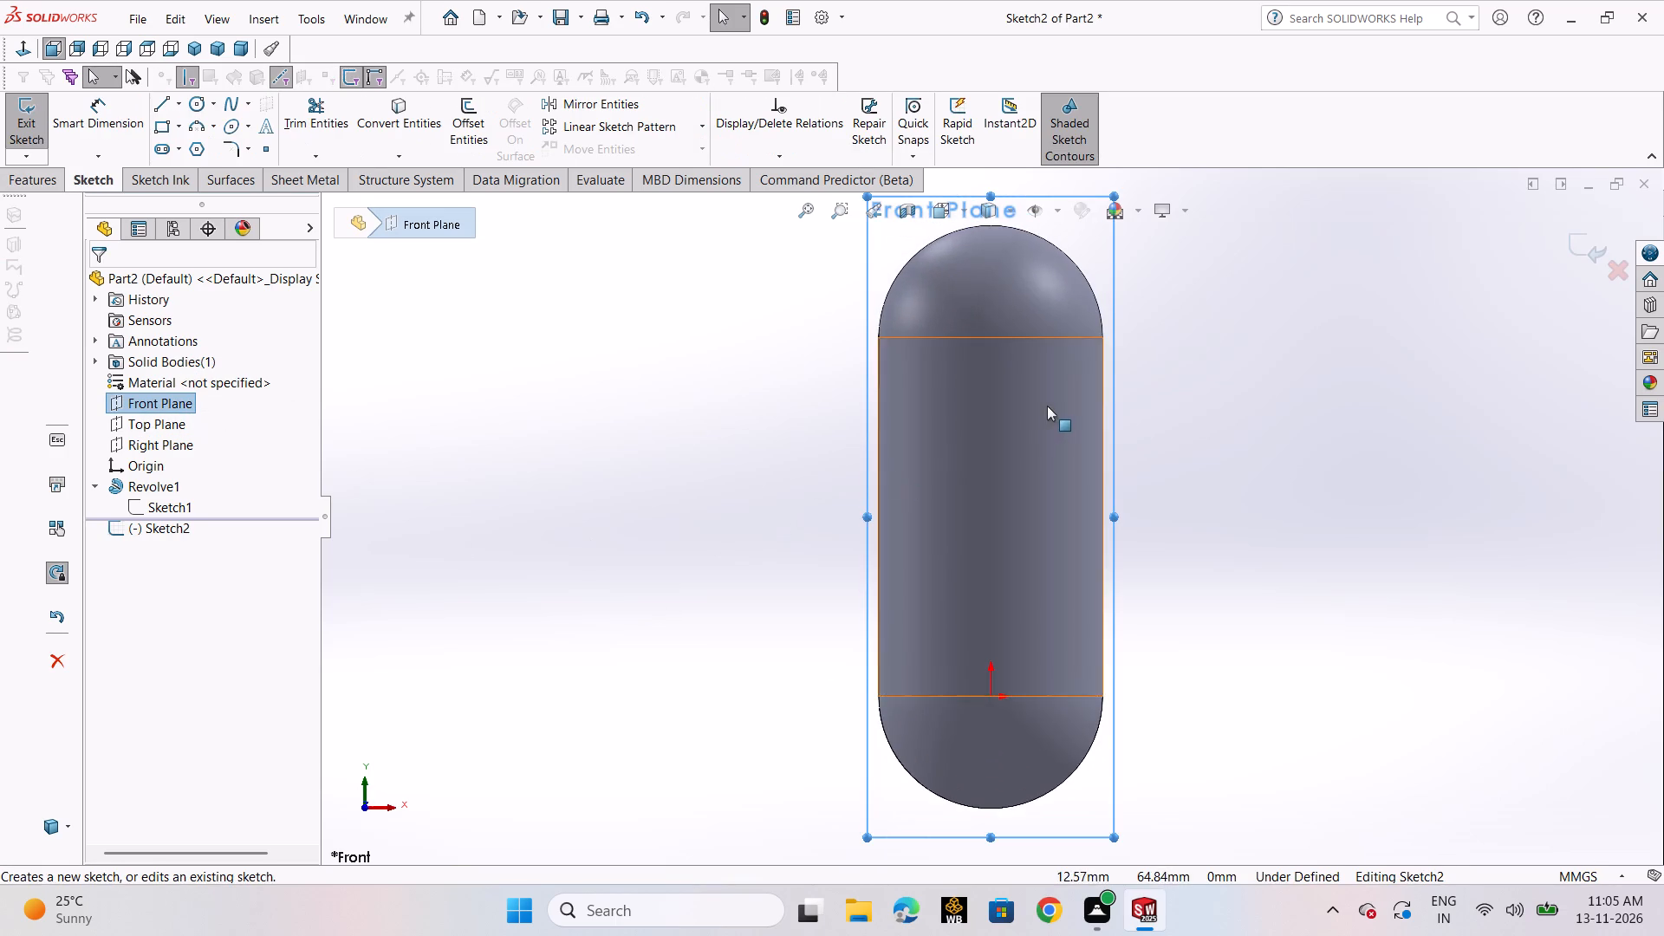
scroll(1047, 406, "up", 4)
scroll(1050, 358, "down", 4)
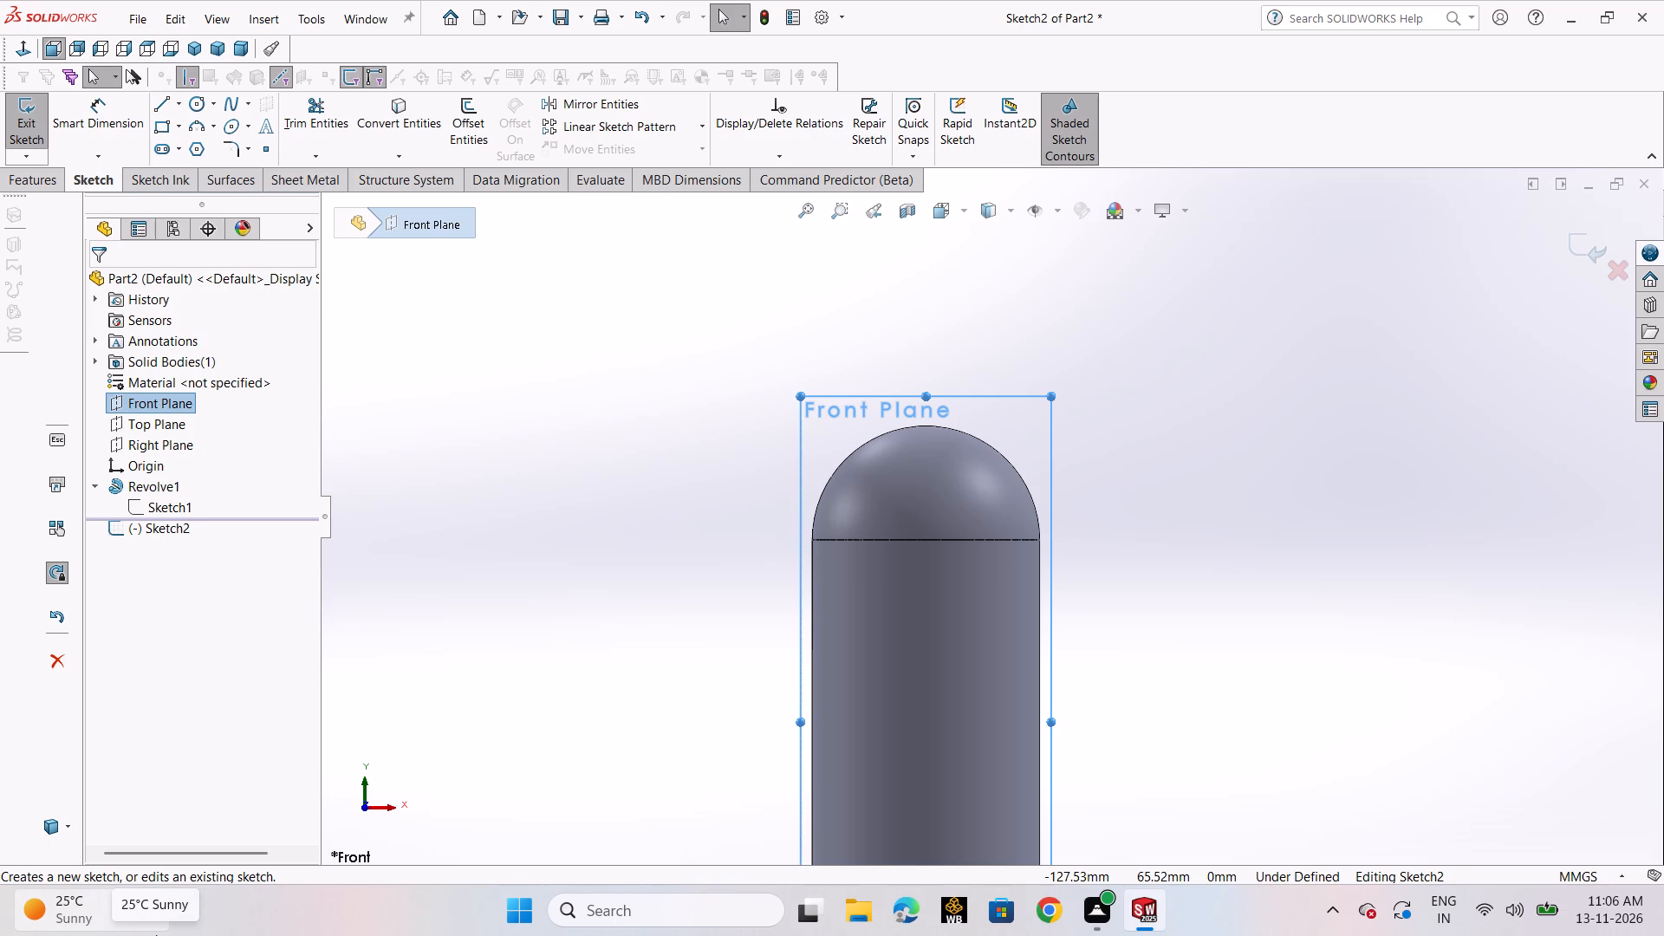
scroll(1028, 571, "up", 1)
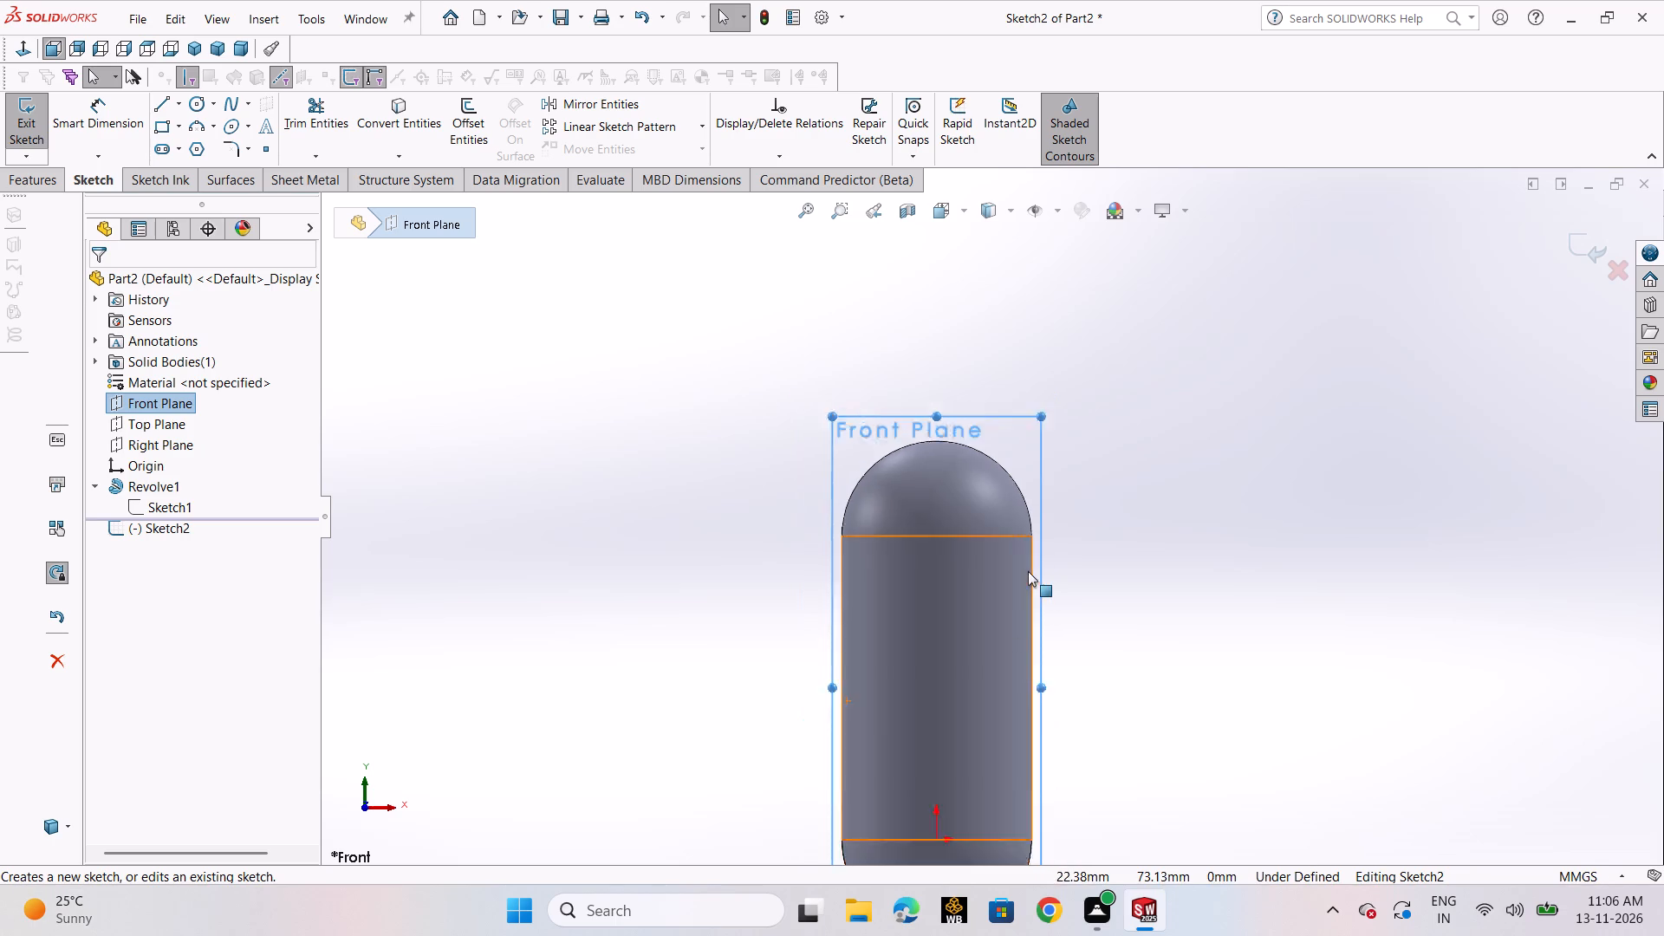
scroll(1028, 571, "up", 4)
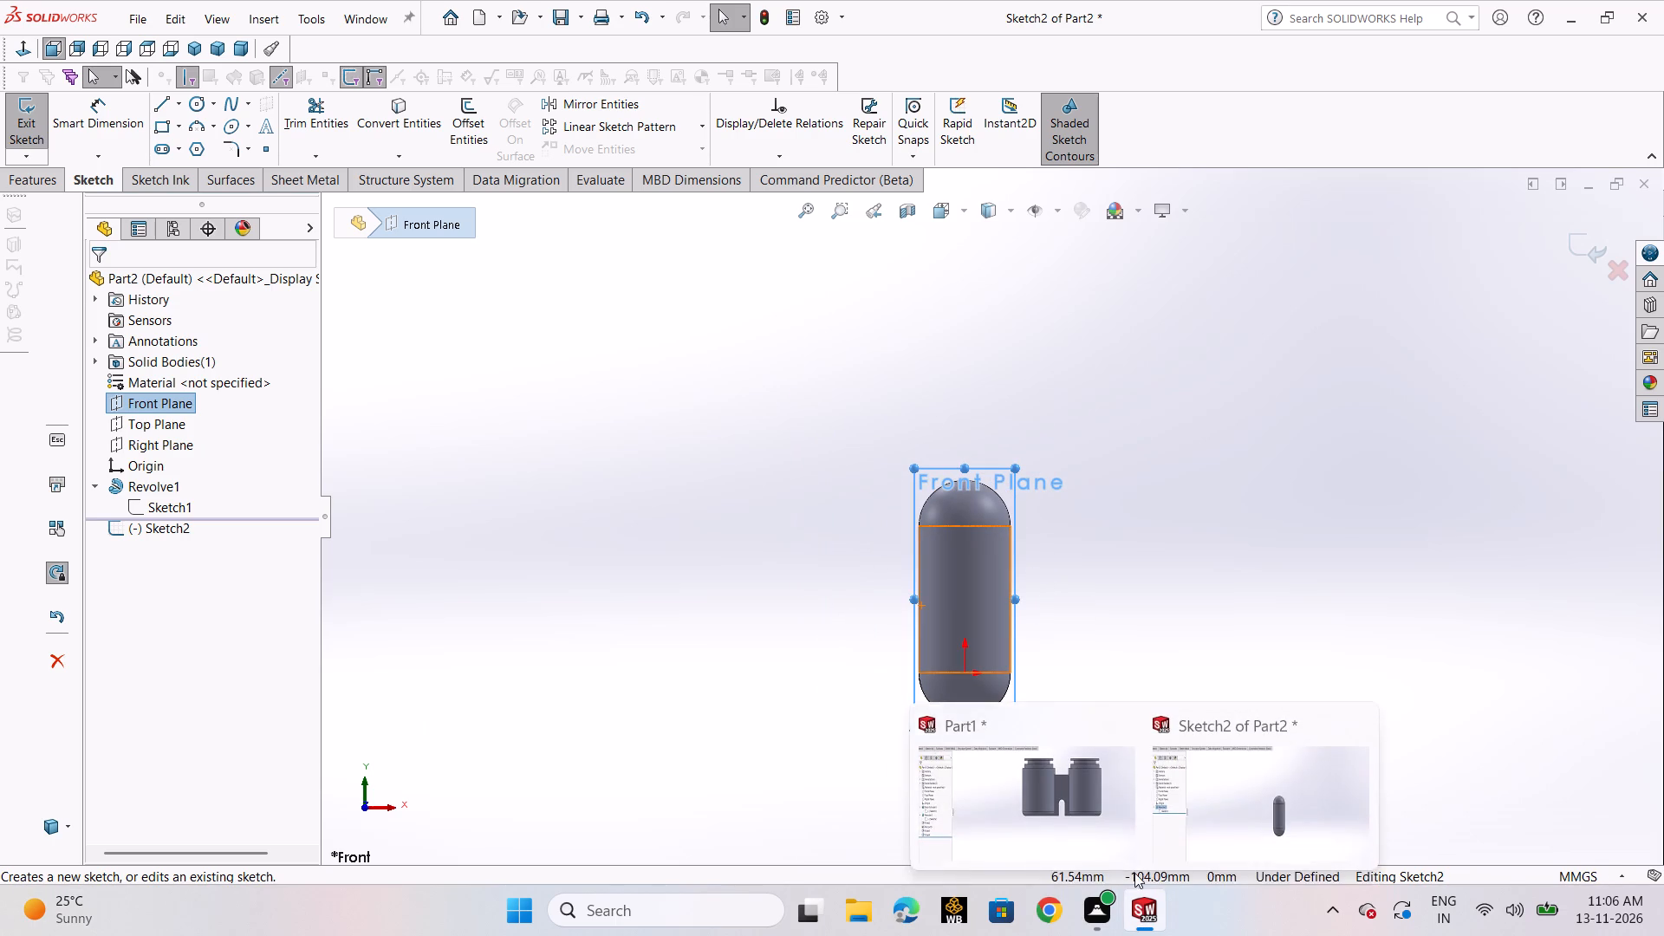
Switch to the binoculars part and apply a planar section view through both barrels to inspect their interiors.
left_click(1088, 812)
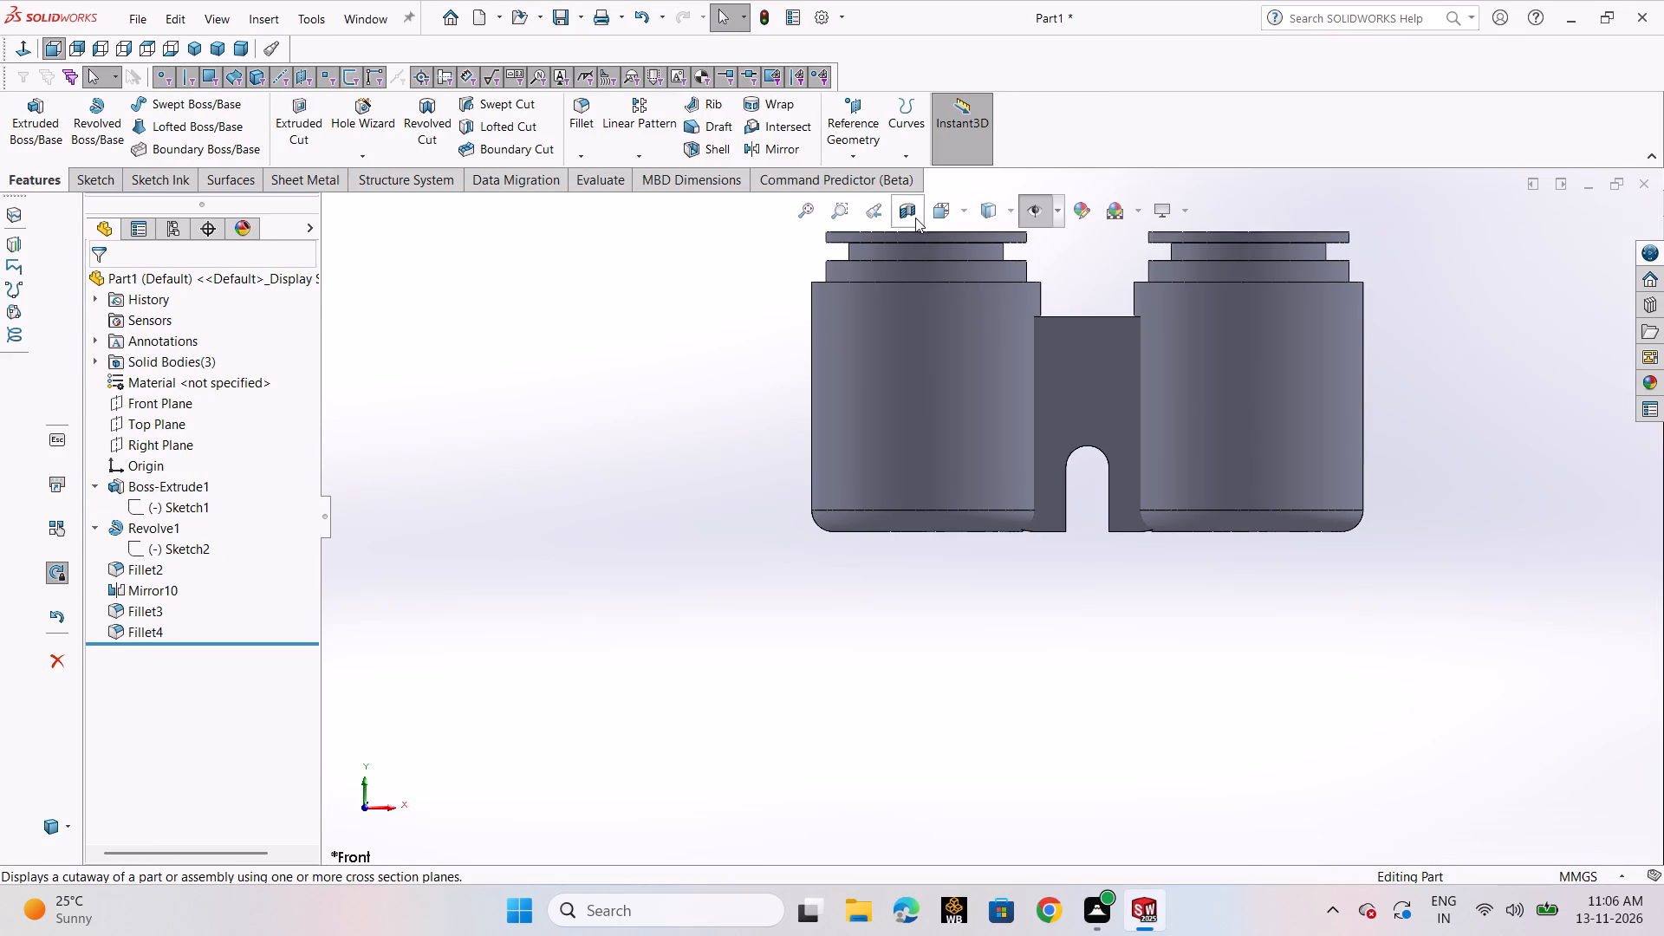
left_click(916, 217)
scroll(1041, 444, "down", 1)
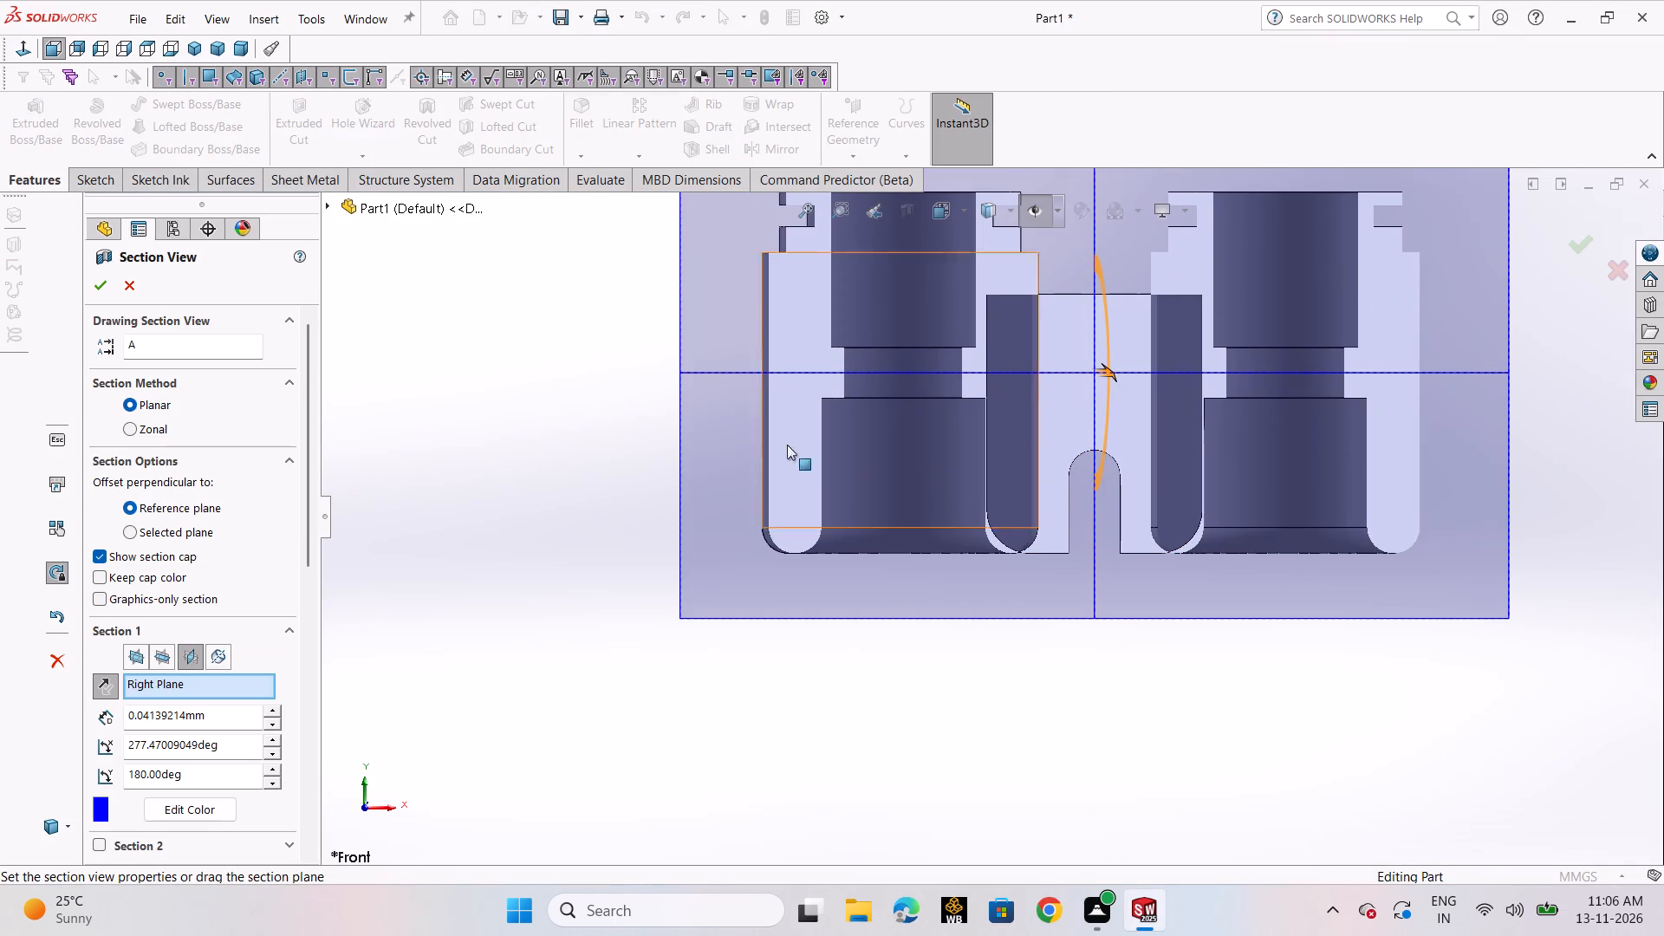
left_click(102, 293)
left_click(663, 497)
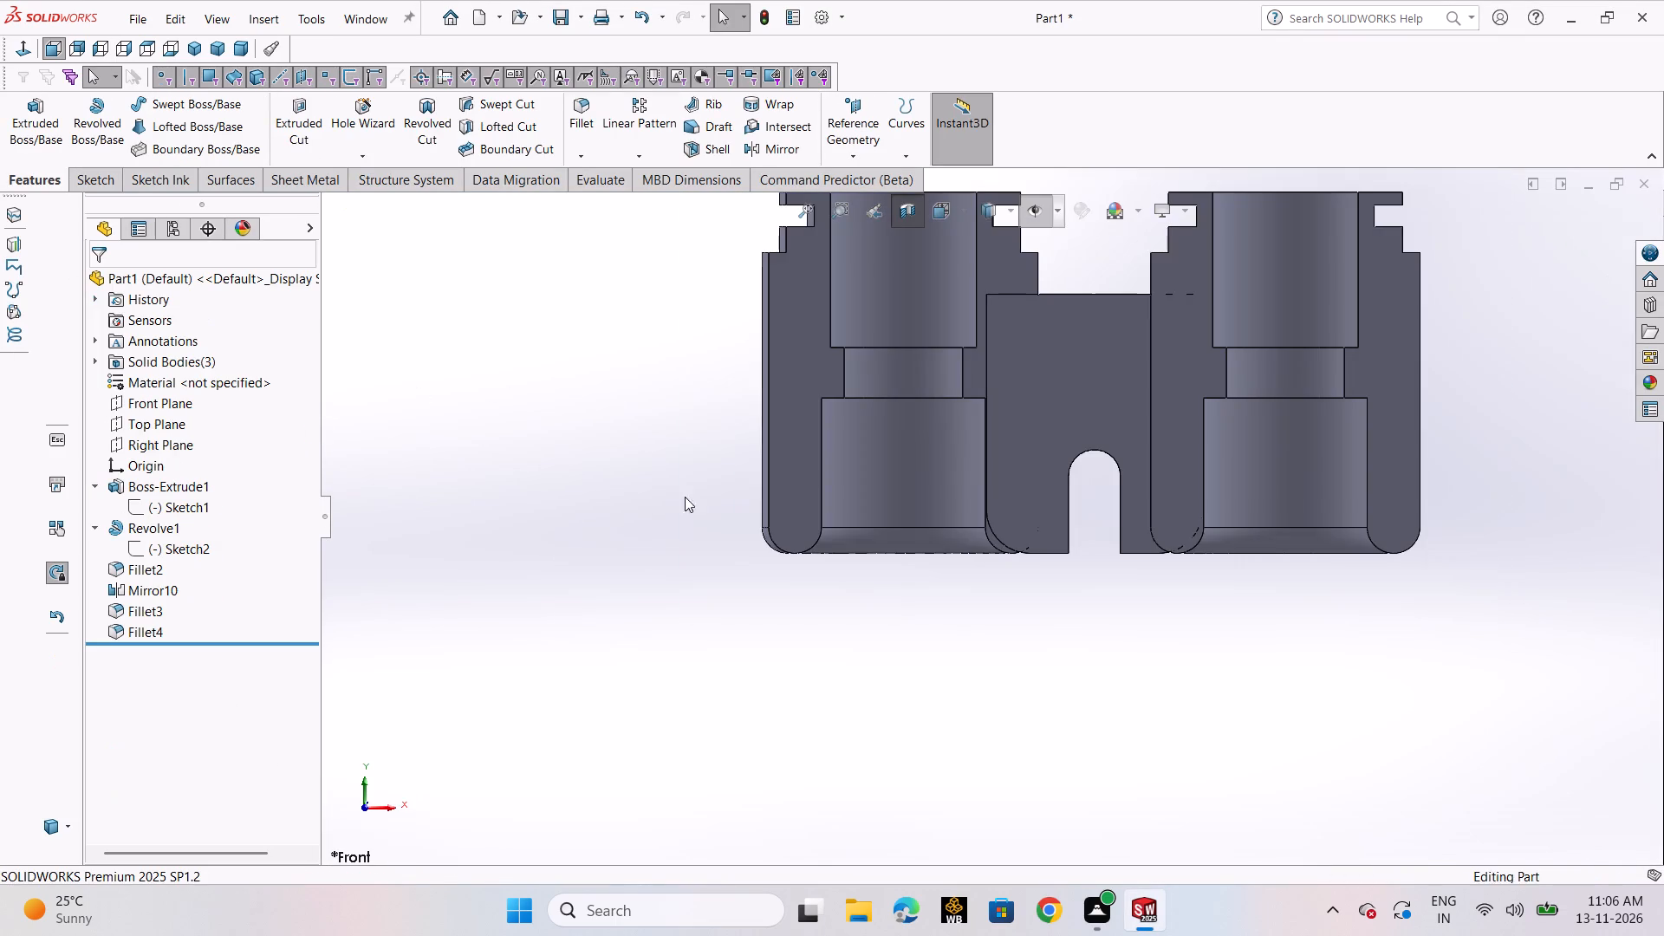
scroll(954, 484, "down", 1)
scroll(972, 483, "up", 2)
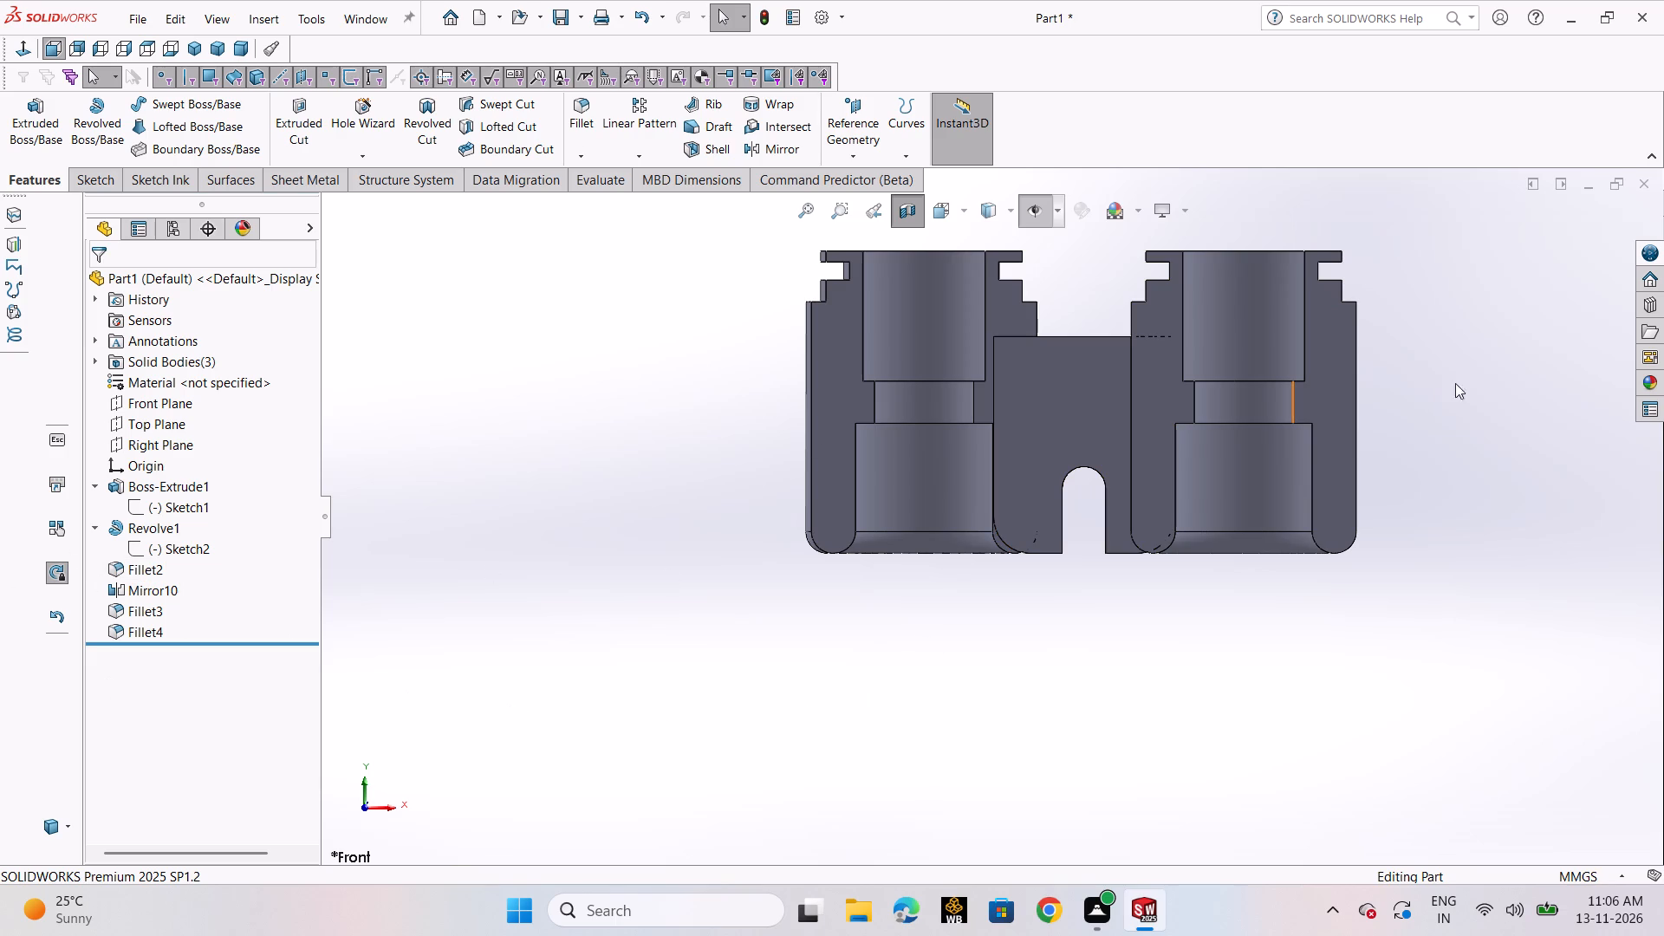
Open the barrel revolve's sketch and measure the horizontal distance between the barrel axis's lower endpoint and the origin with Smart Dimension.
left_click(185, 548)
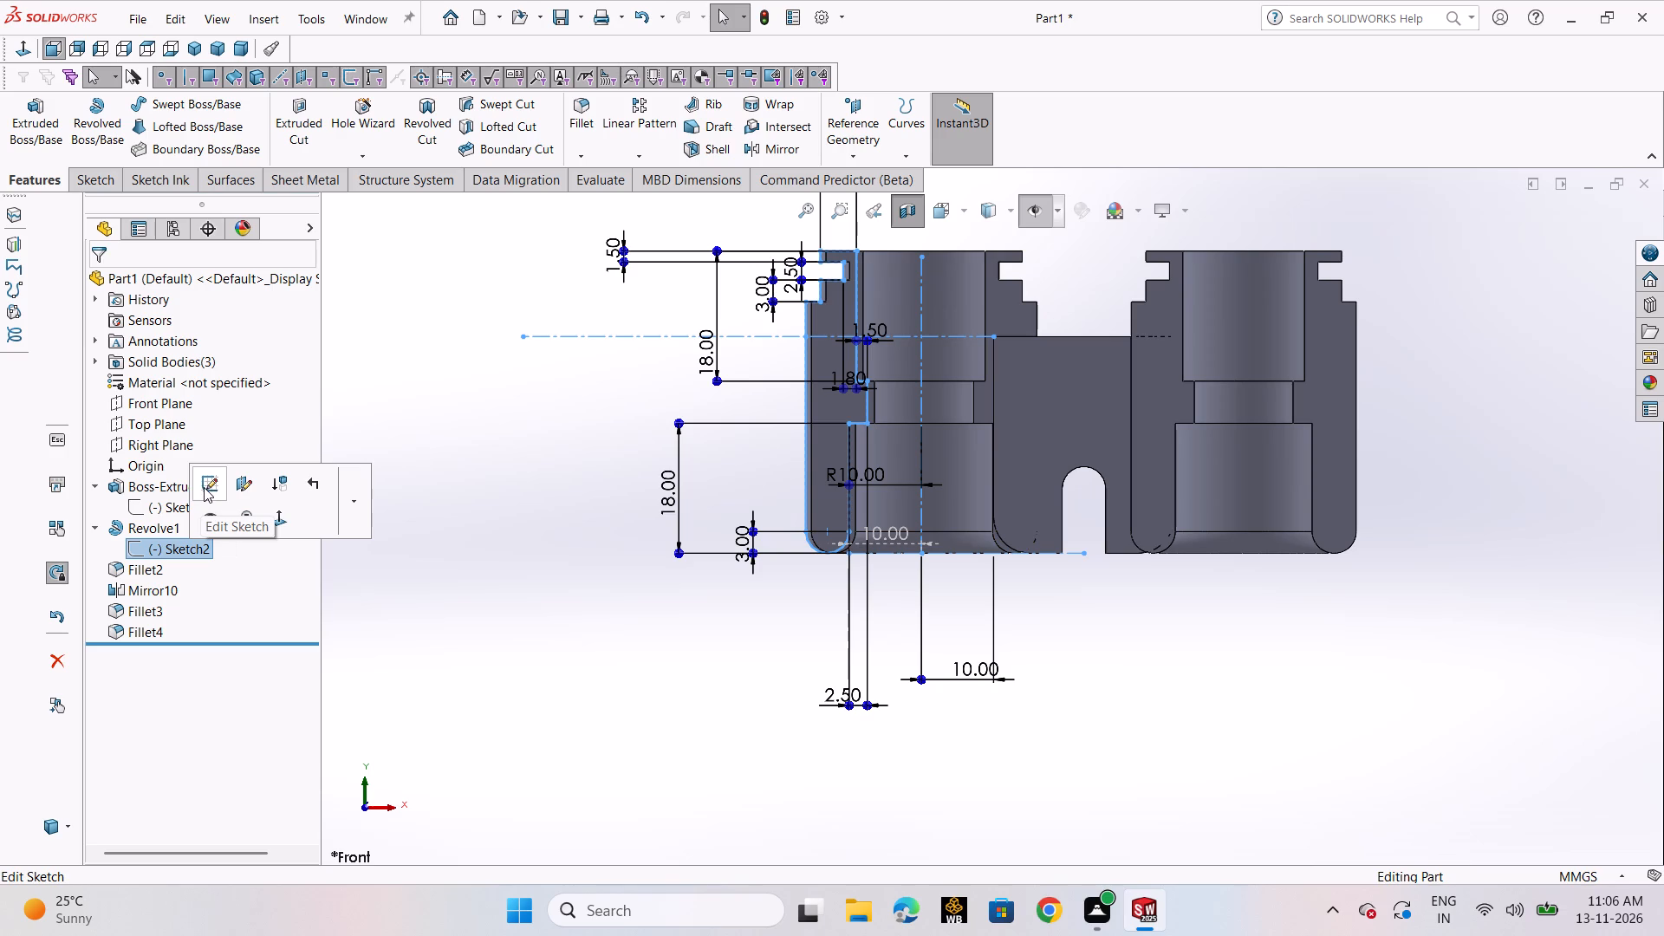
left_click(204, 487)
scroll(1160, 640, "down", 1)
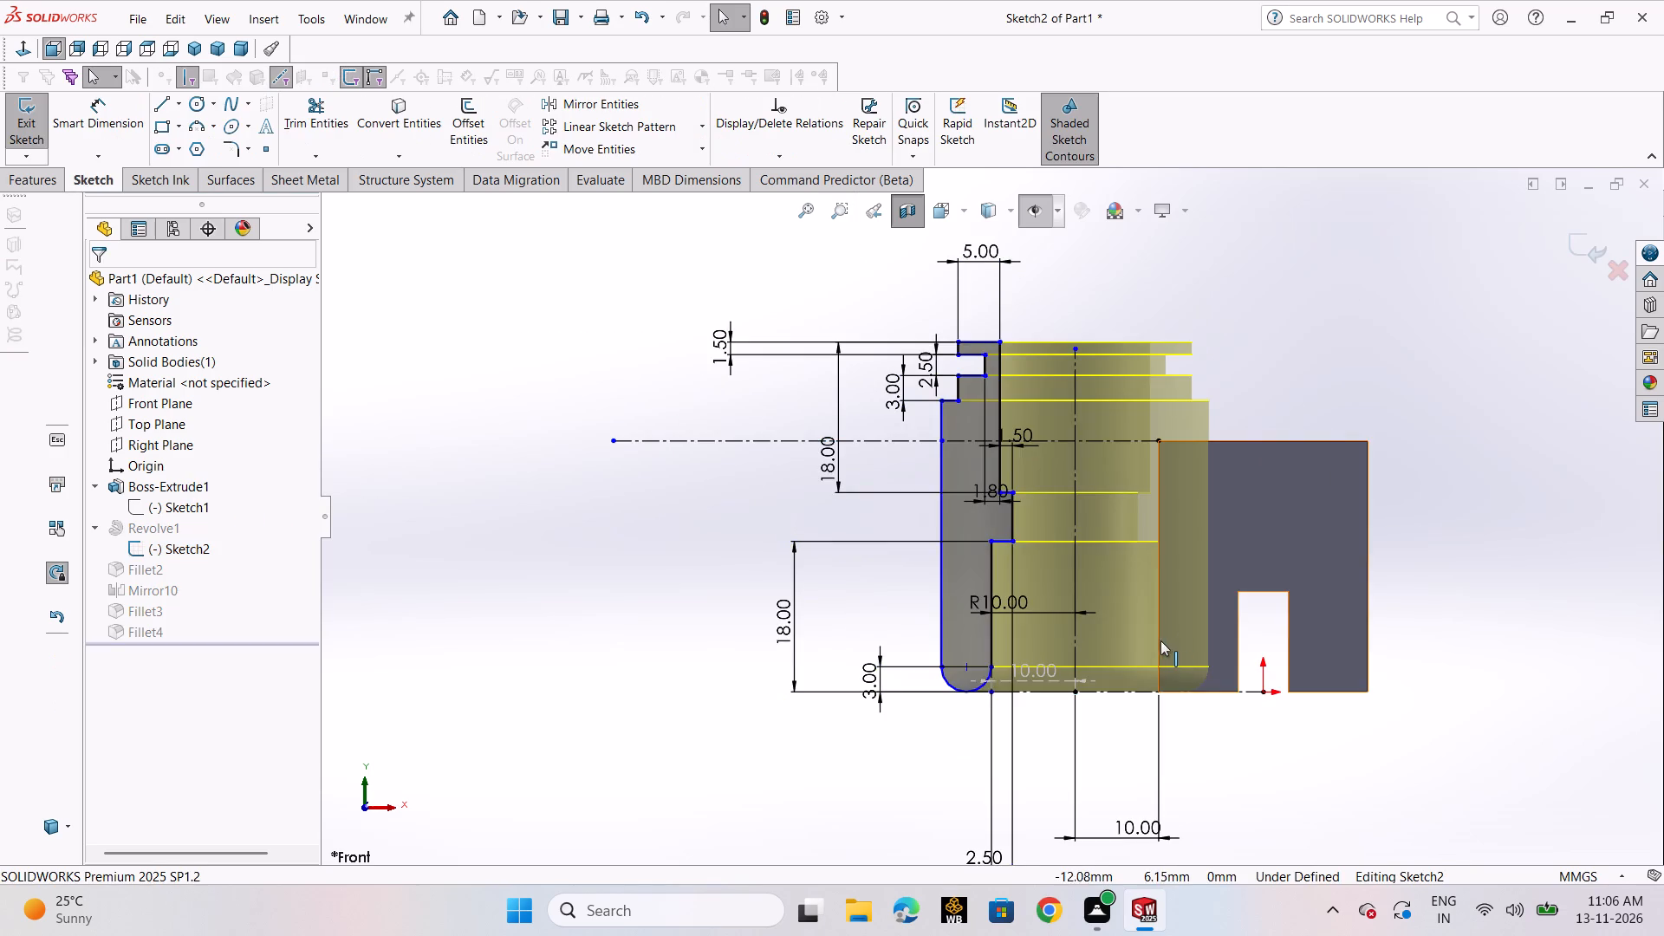
scroll(1152, 642, "up", 4)
scroll(1056, 647, "down", 4)
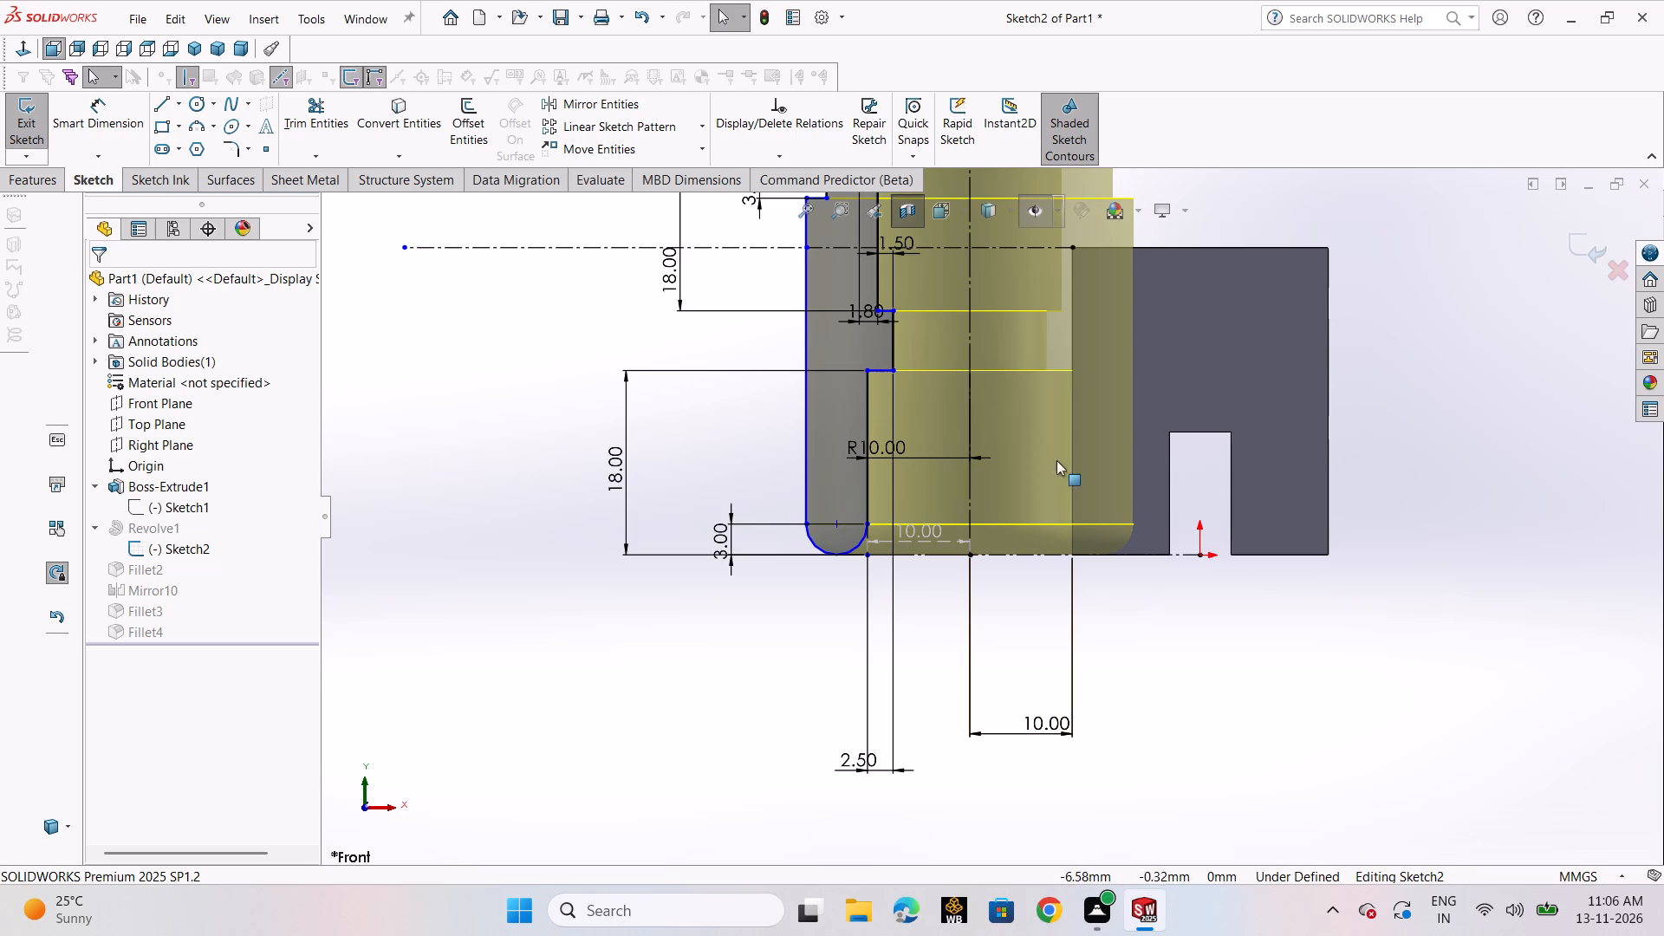
left_click(107, 112)
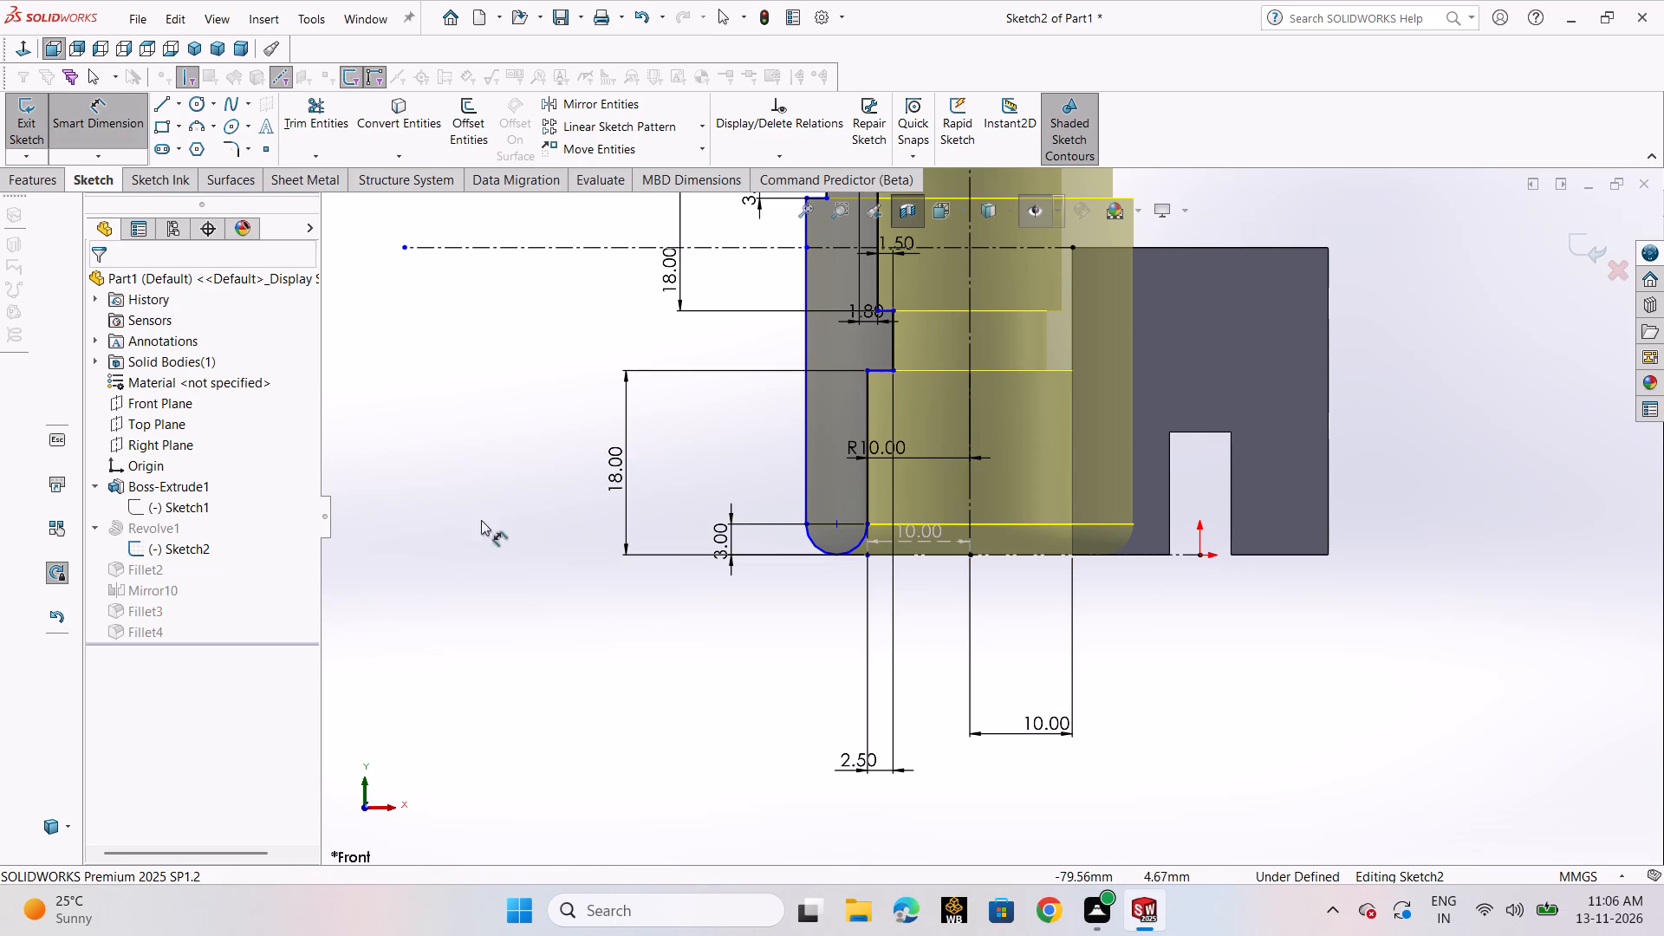
left_click(971, 558)
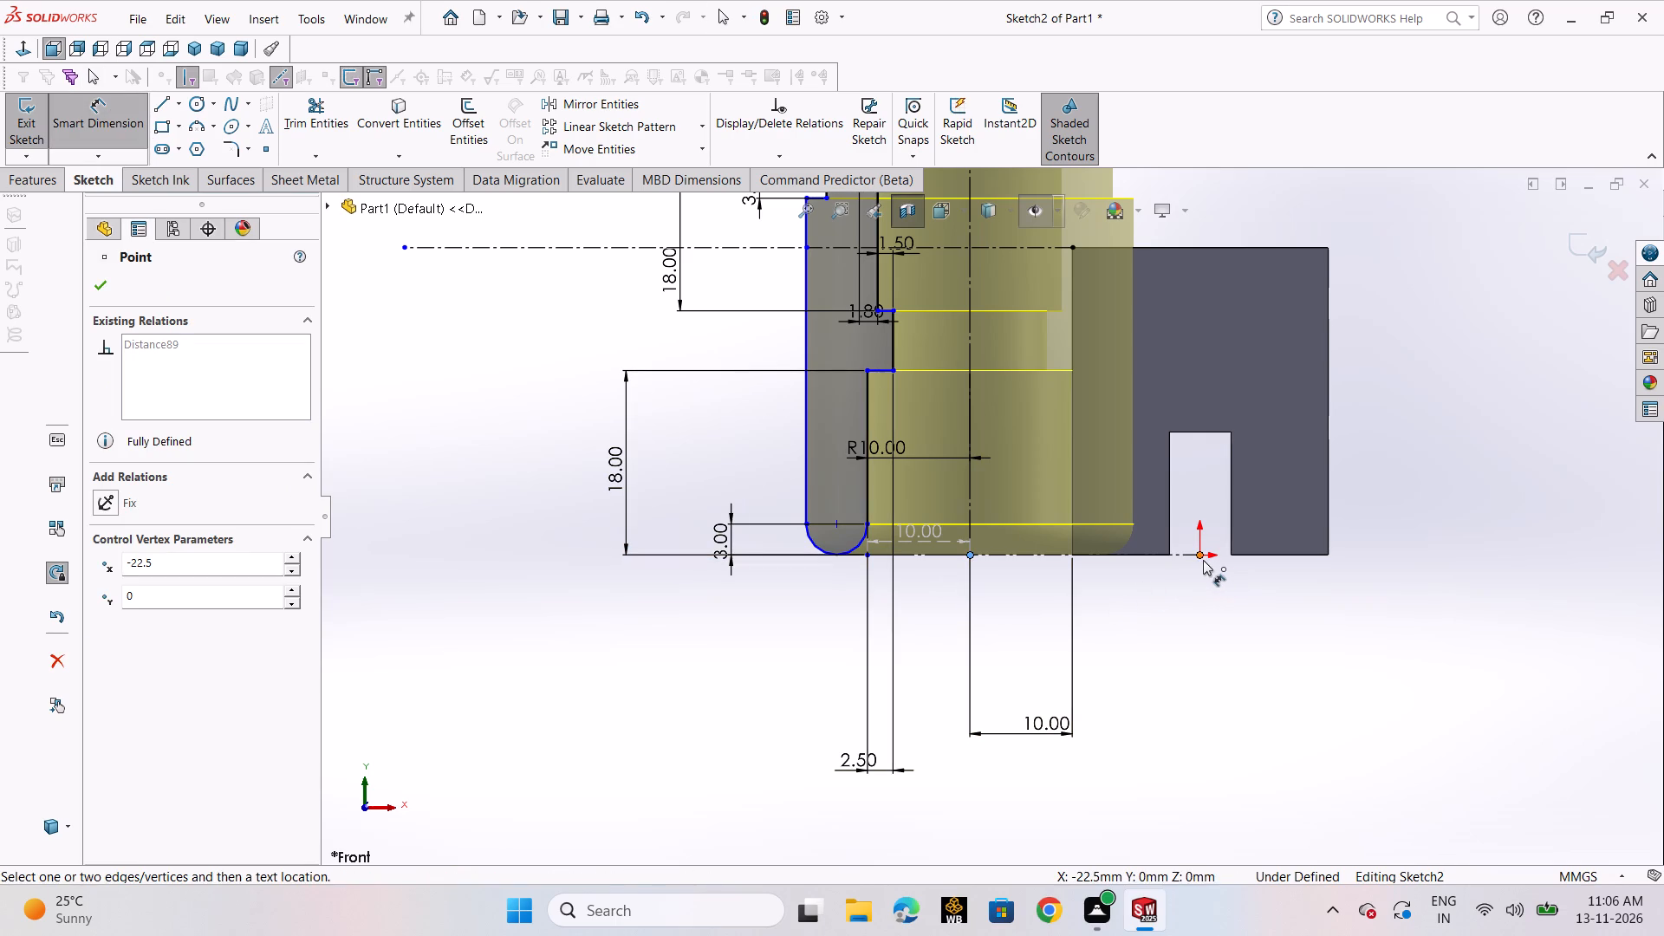
left_click(1202, 558)
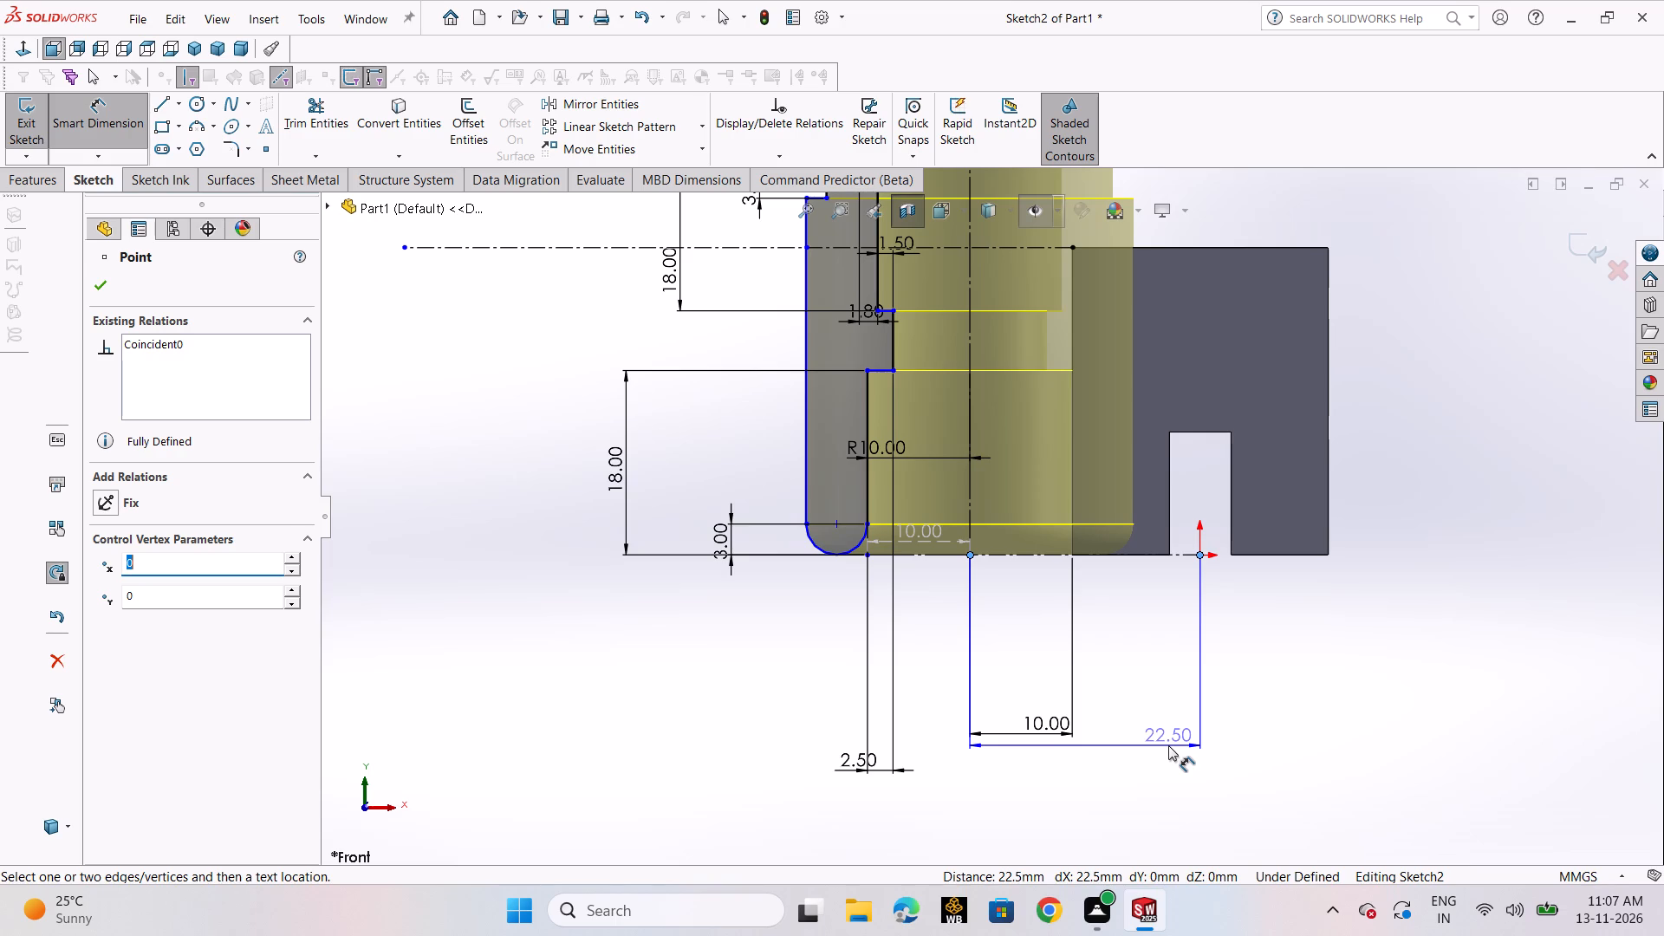
left_click(1155, 786)
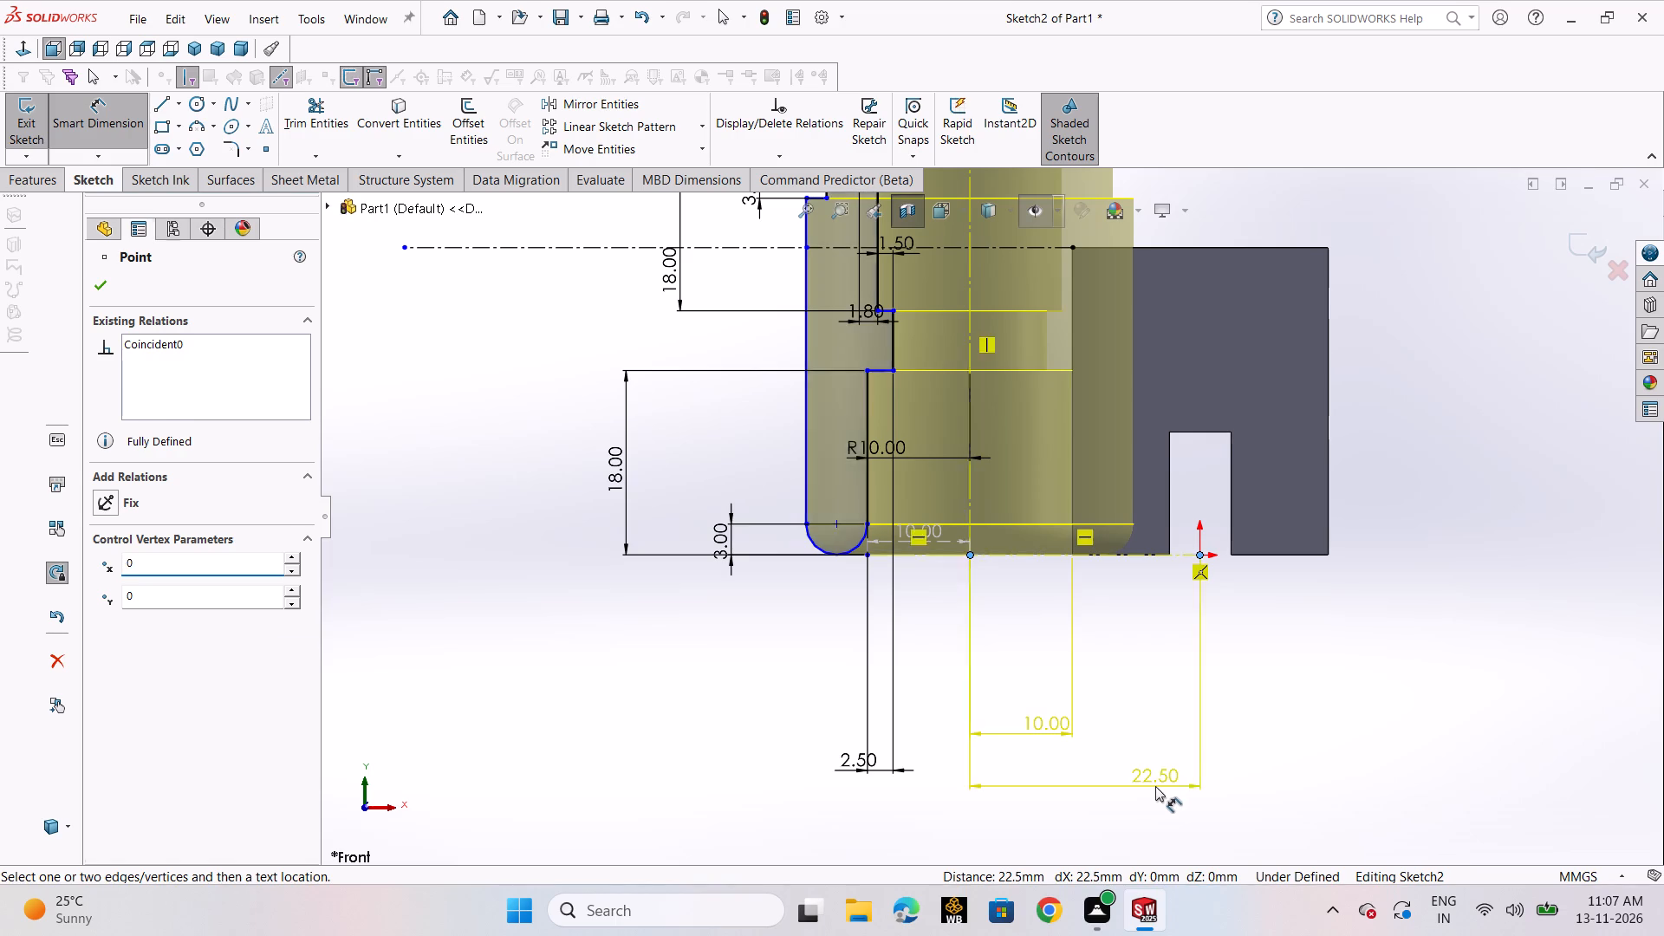
left_click(948, 473)
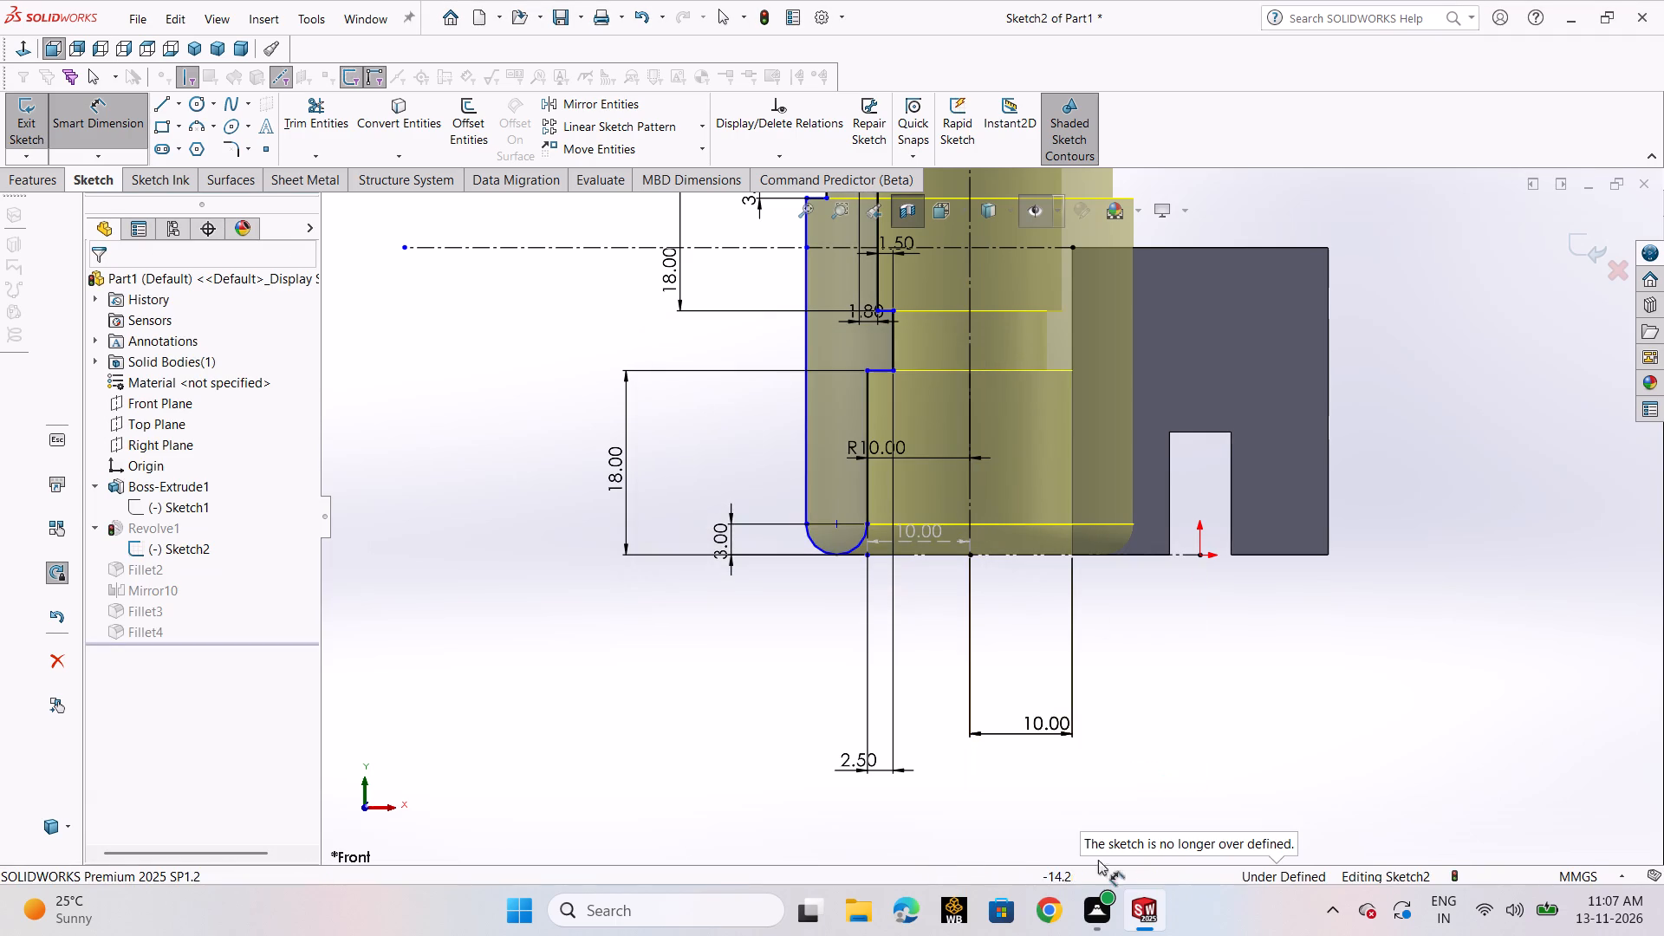
Return to the capsule part and sketch a vertical centerline from the origin up past the top of the capsule.
left_click(1211, 815)
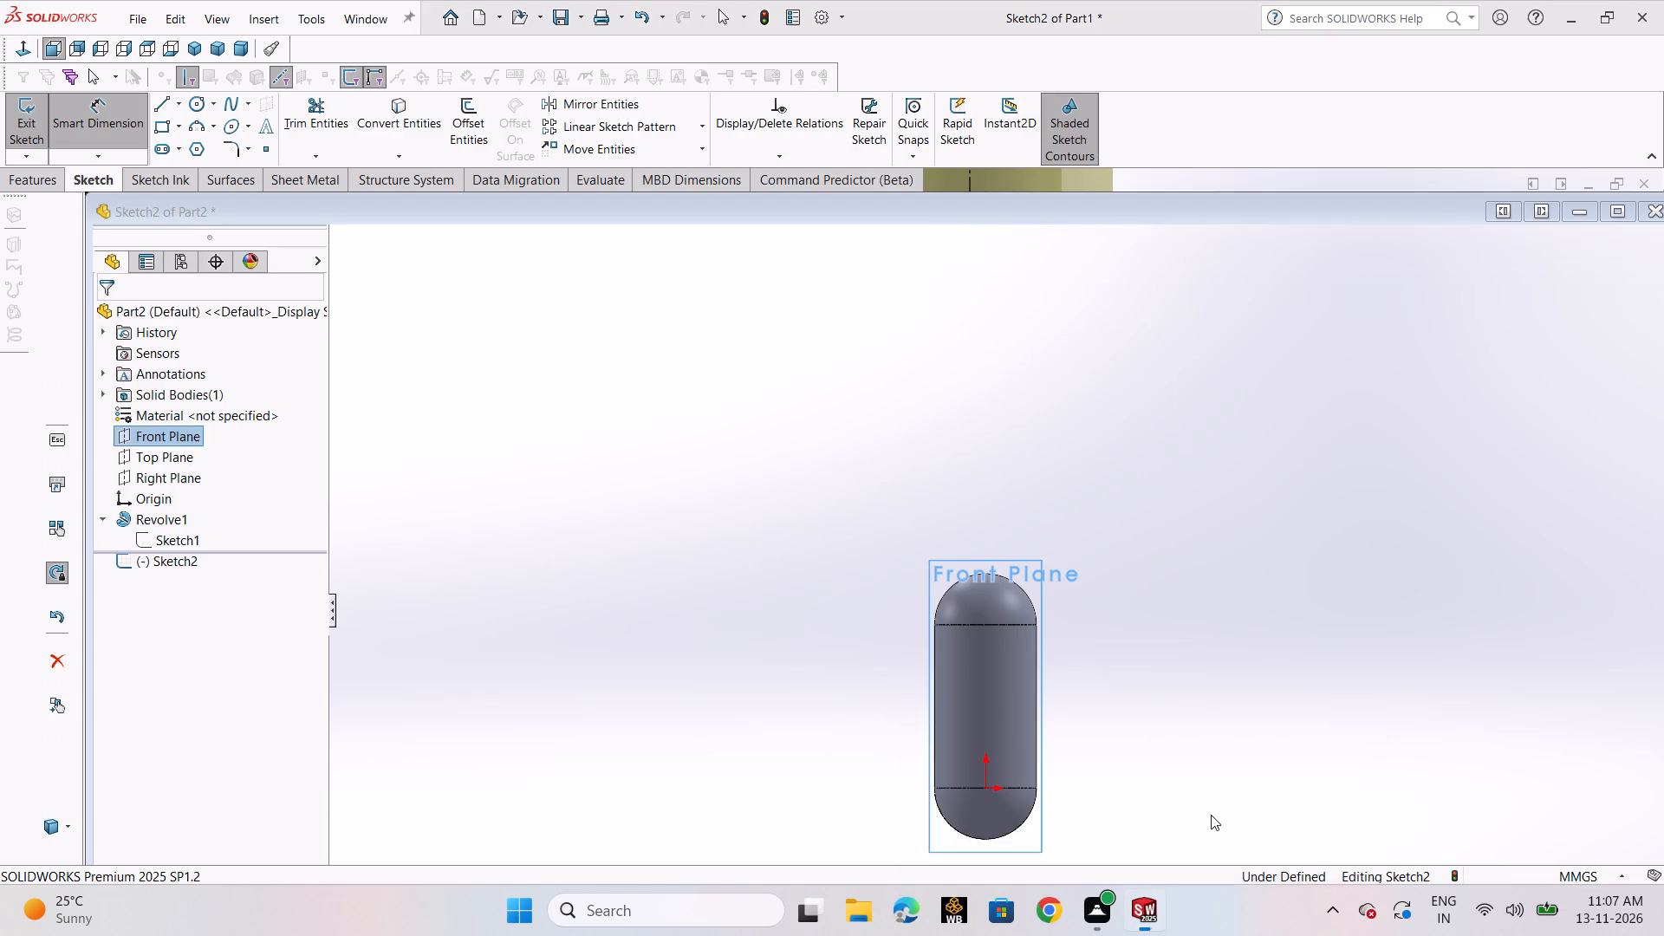
left_click(1099, 575)
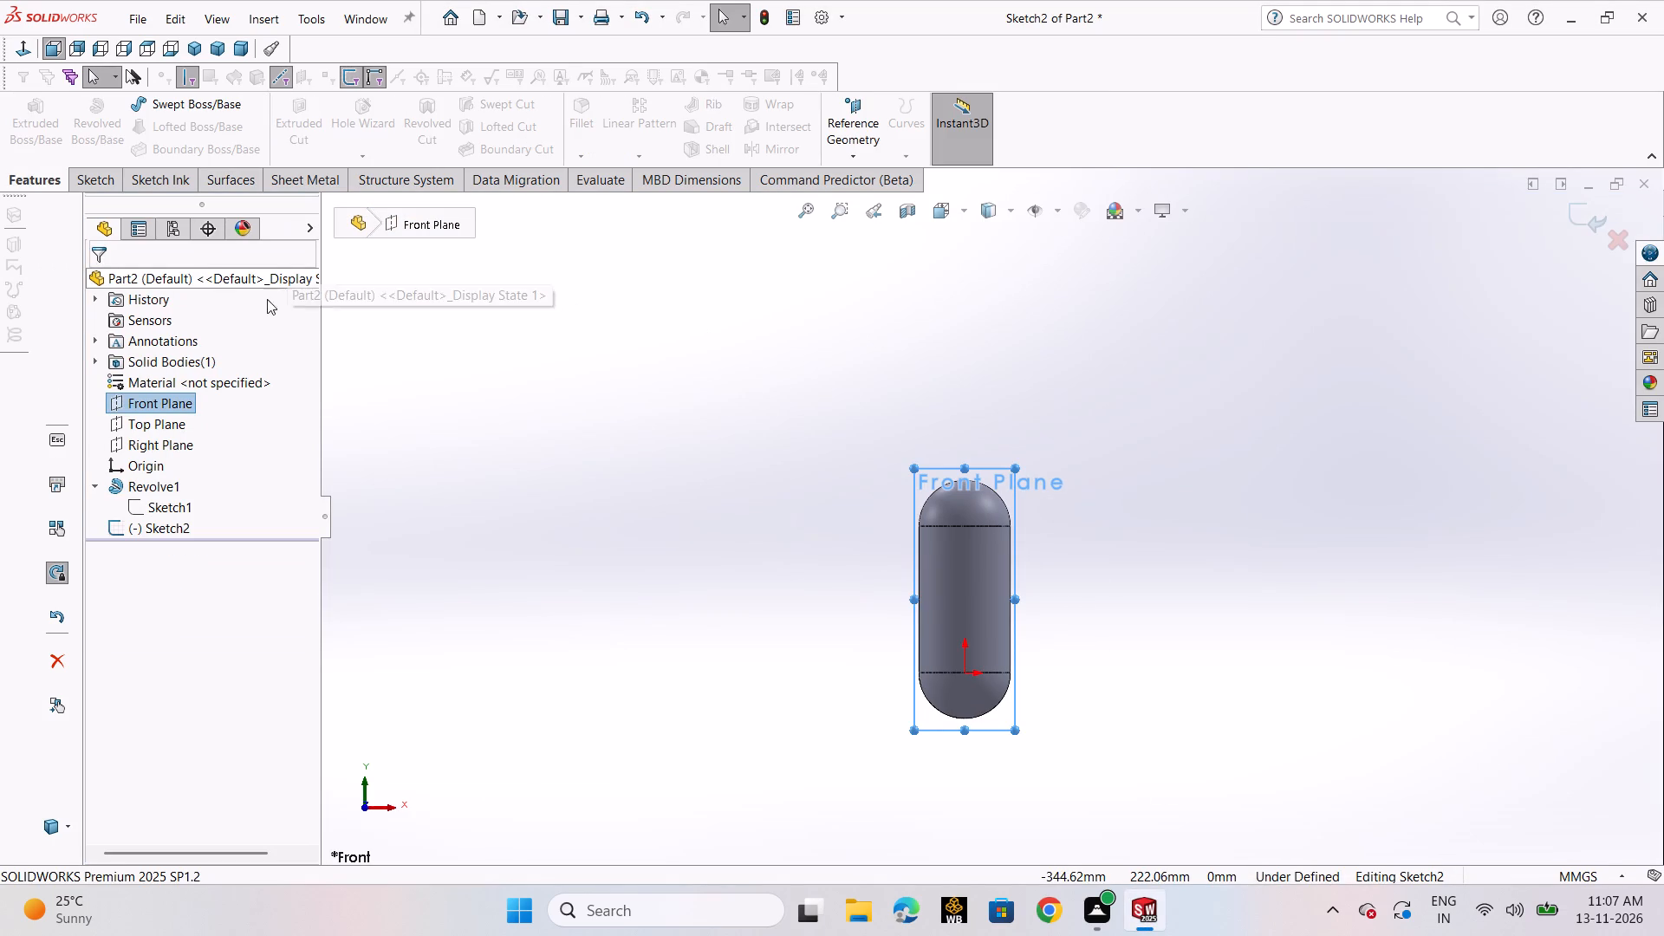
left_click(88, 180)
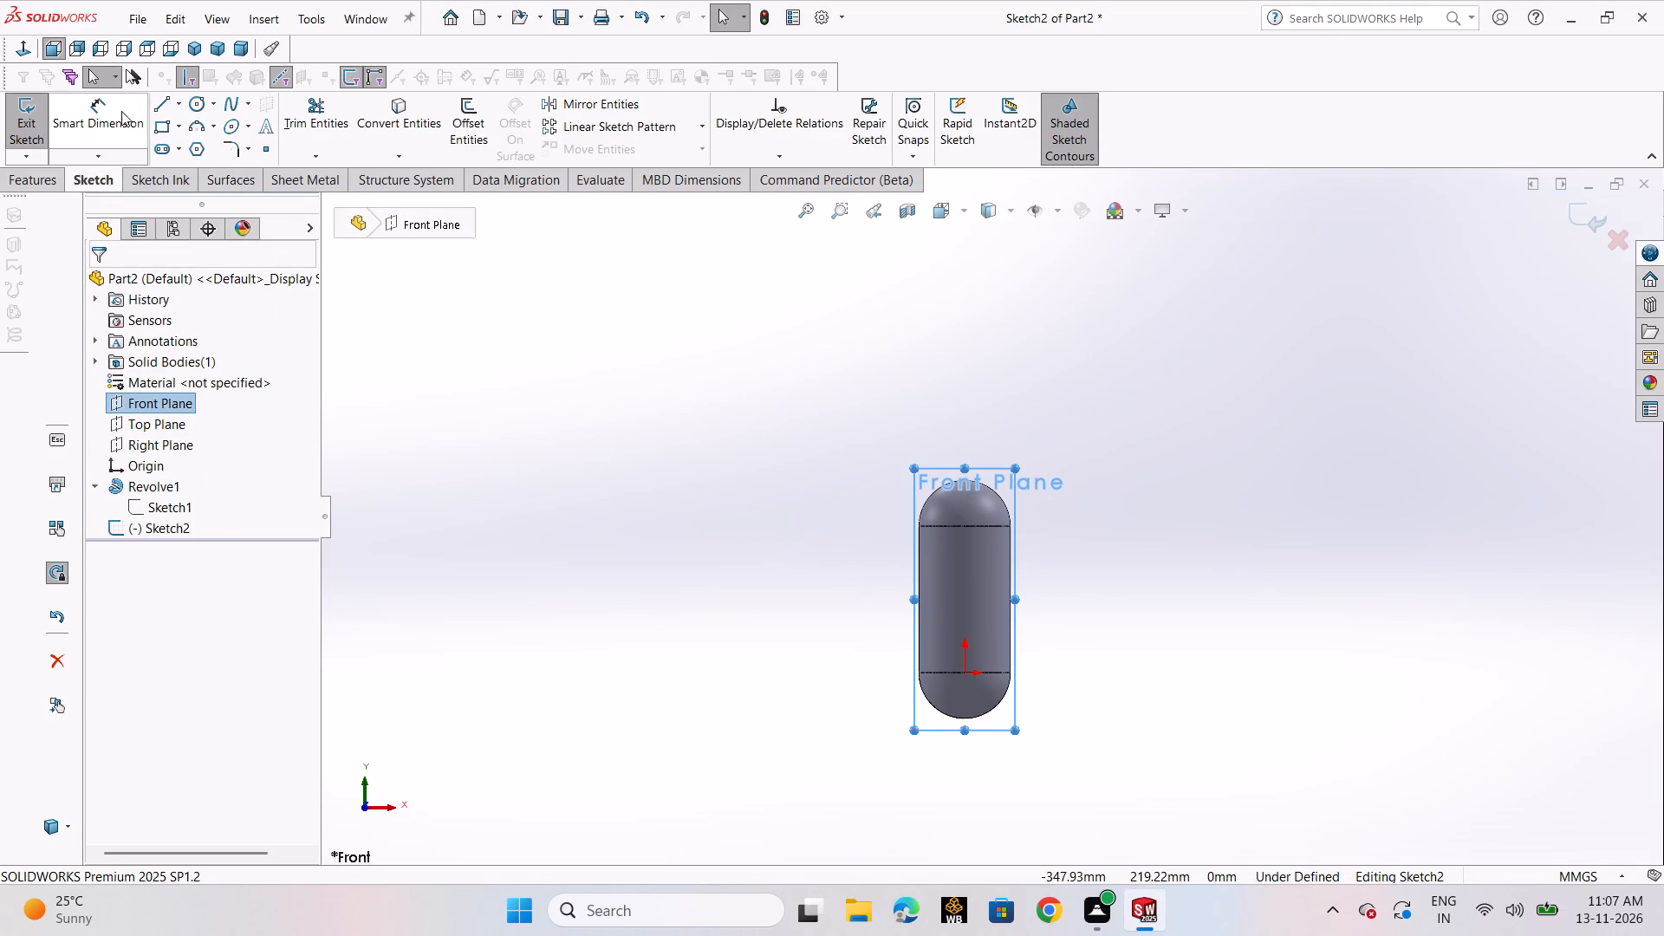
left_click(171, 110)
left_click(184, 141)
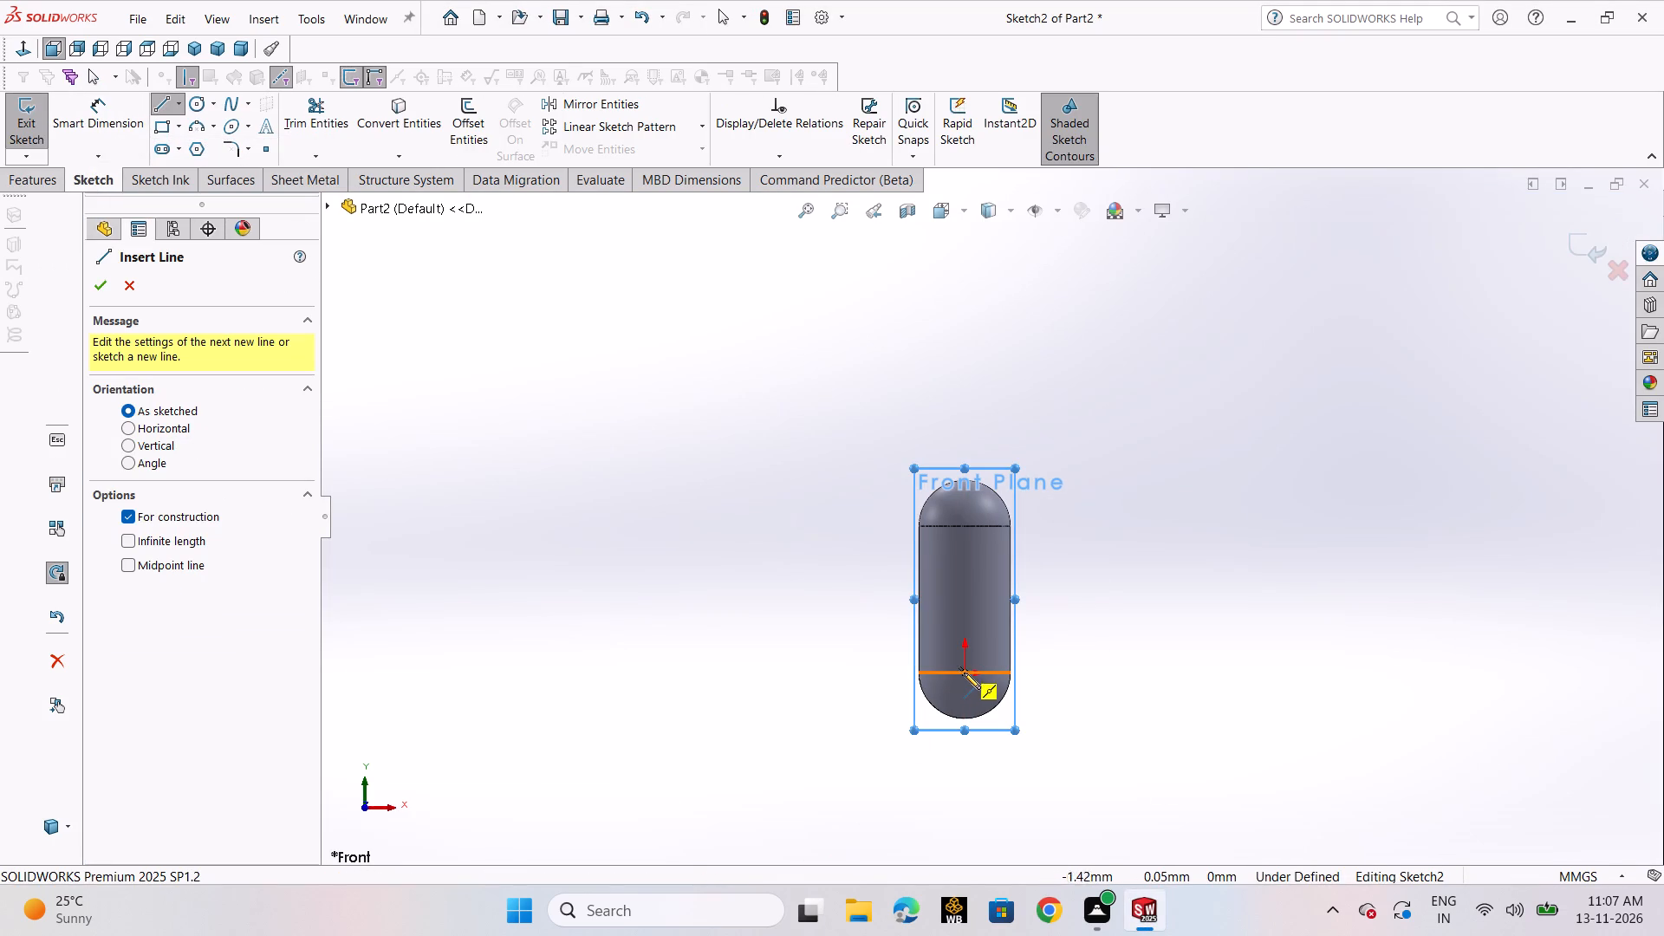
scroll(988, 500, "down", 3)
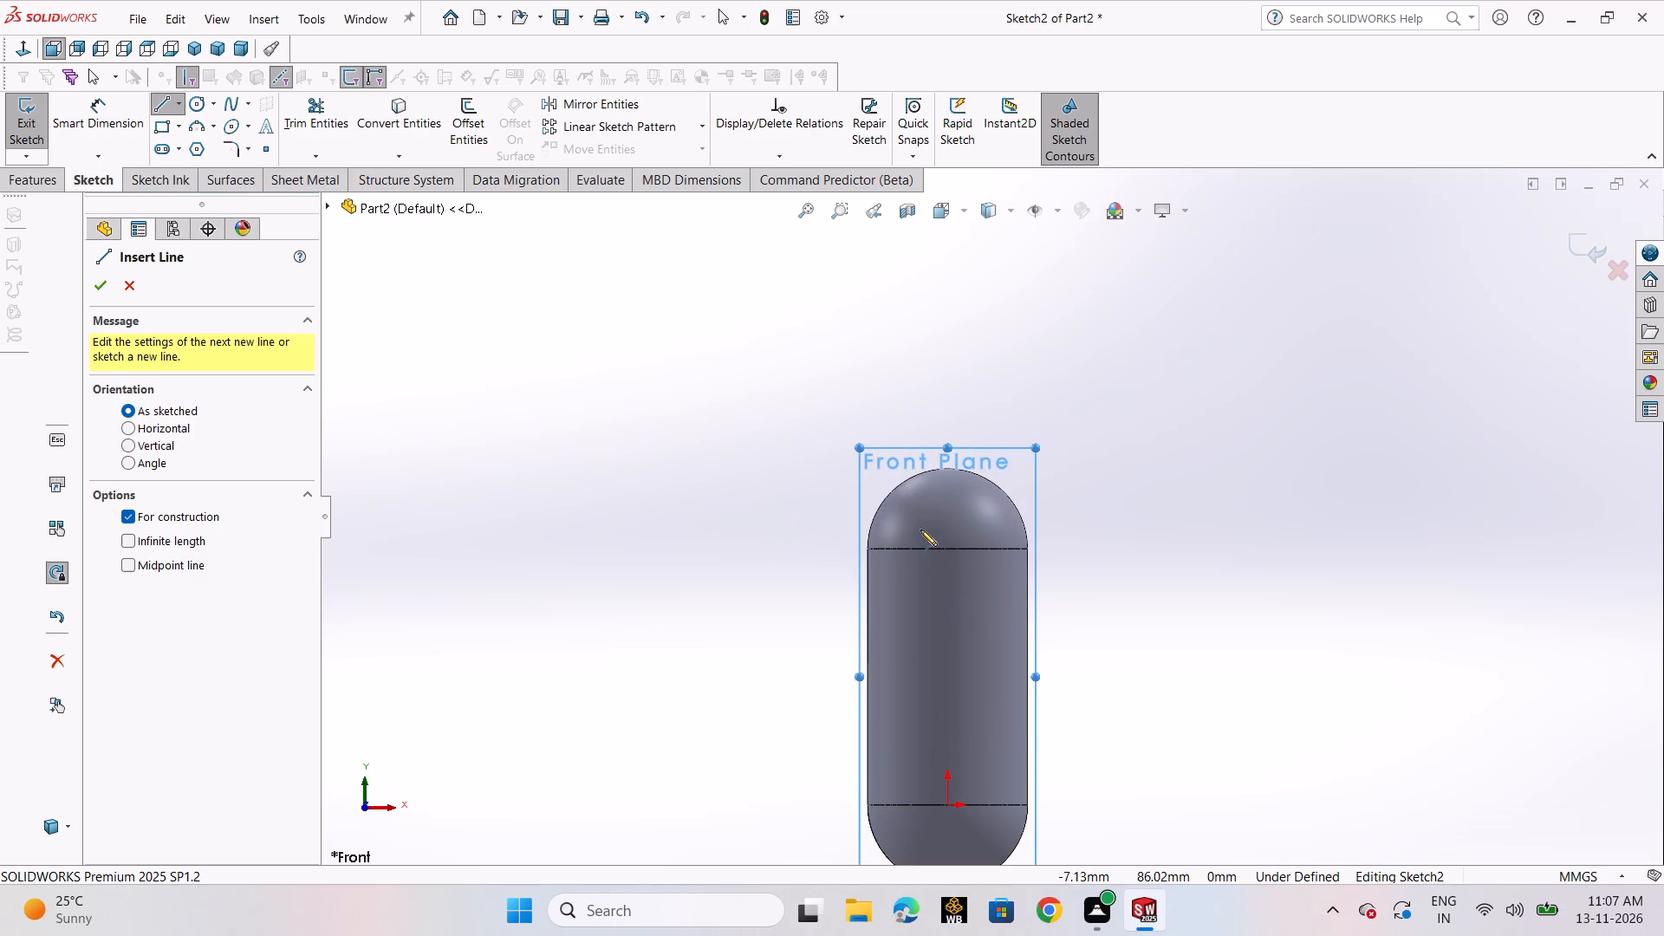
left_click(951, 806)
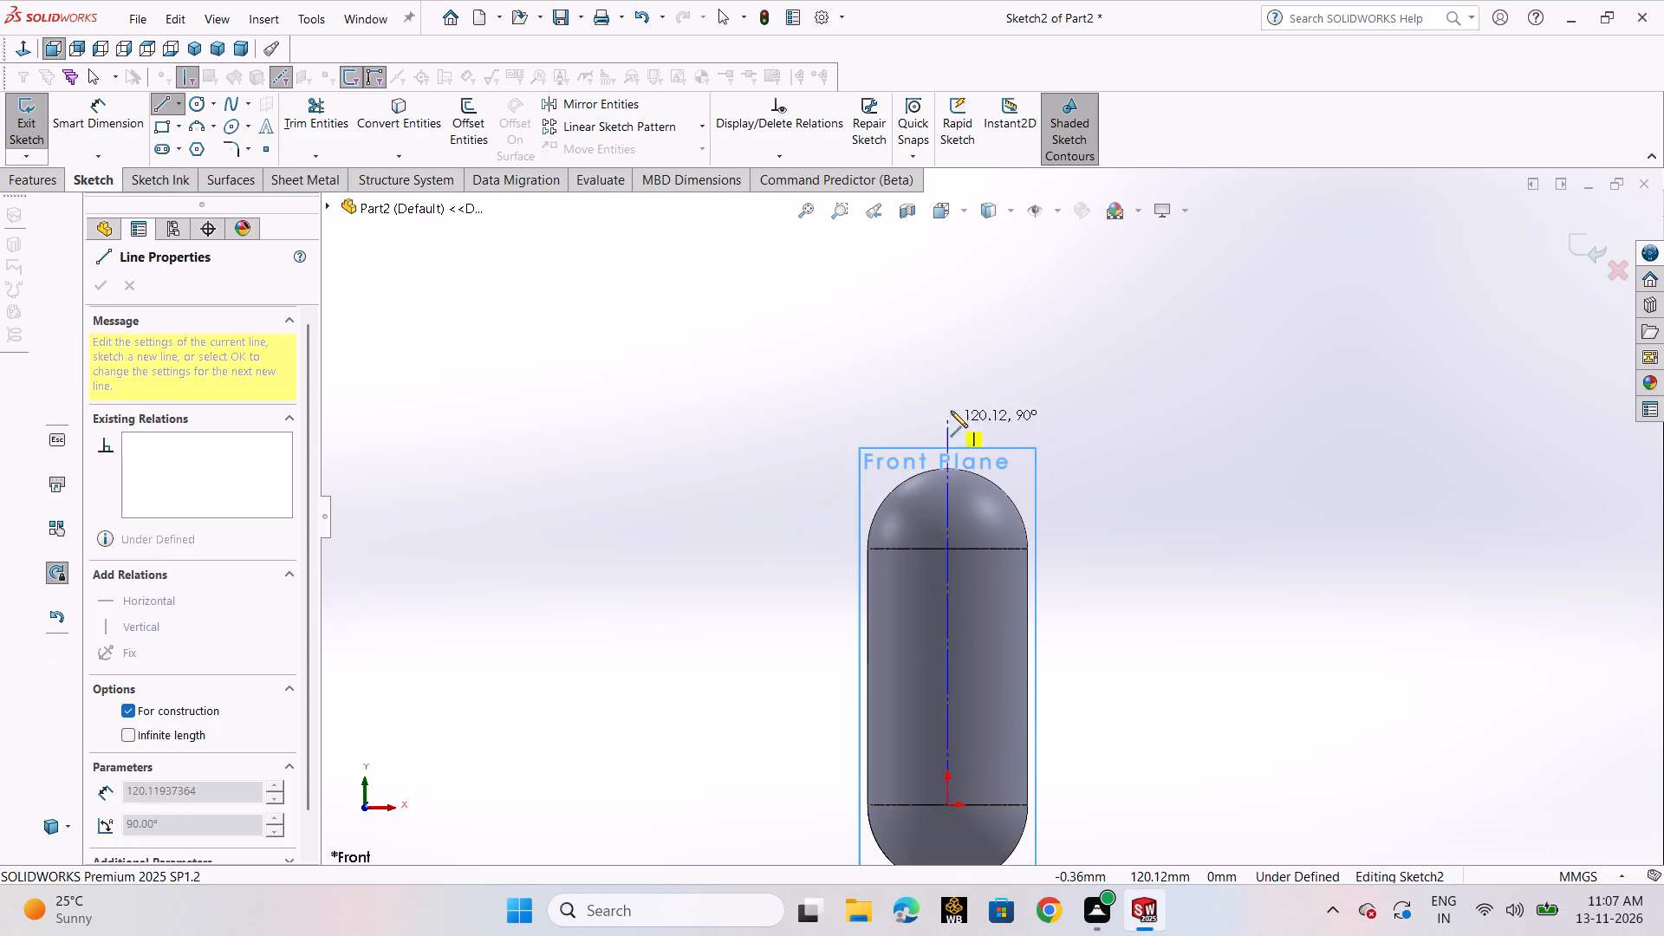
left_click(951, 364)
right_click(951, 364)
left_click(966, 381)
left_click(1152, 486)
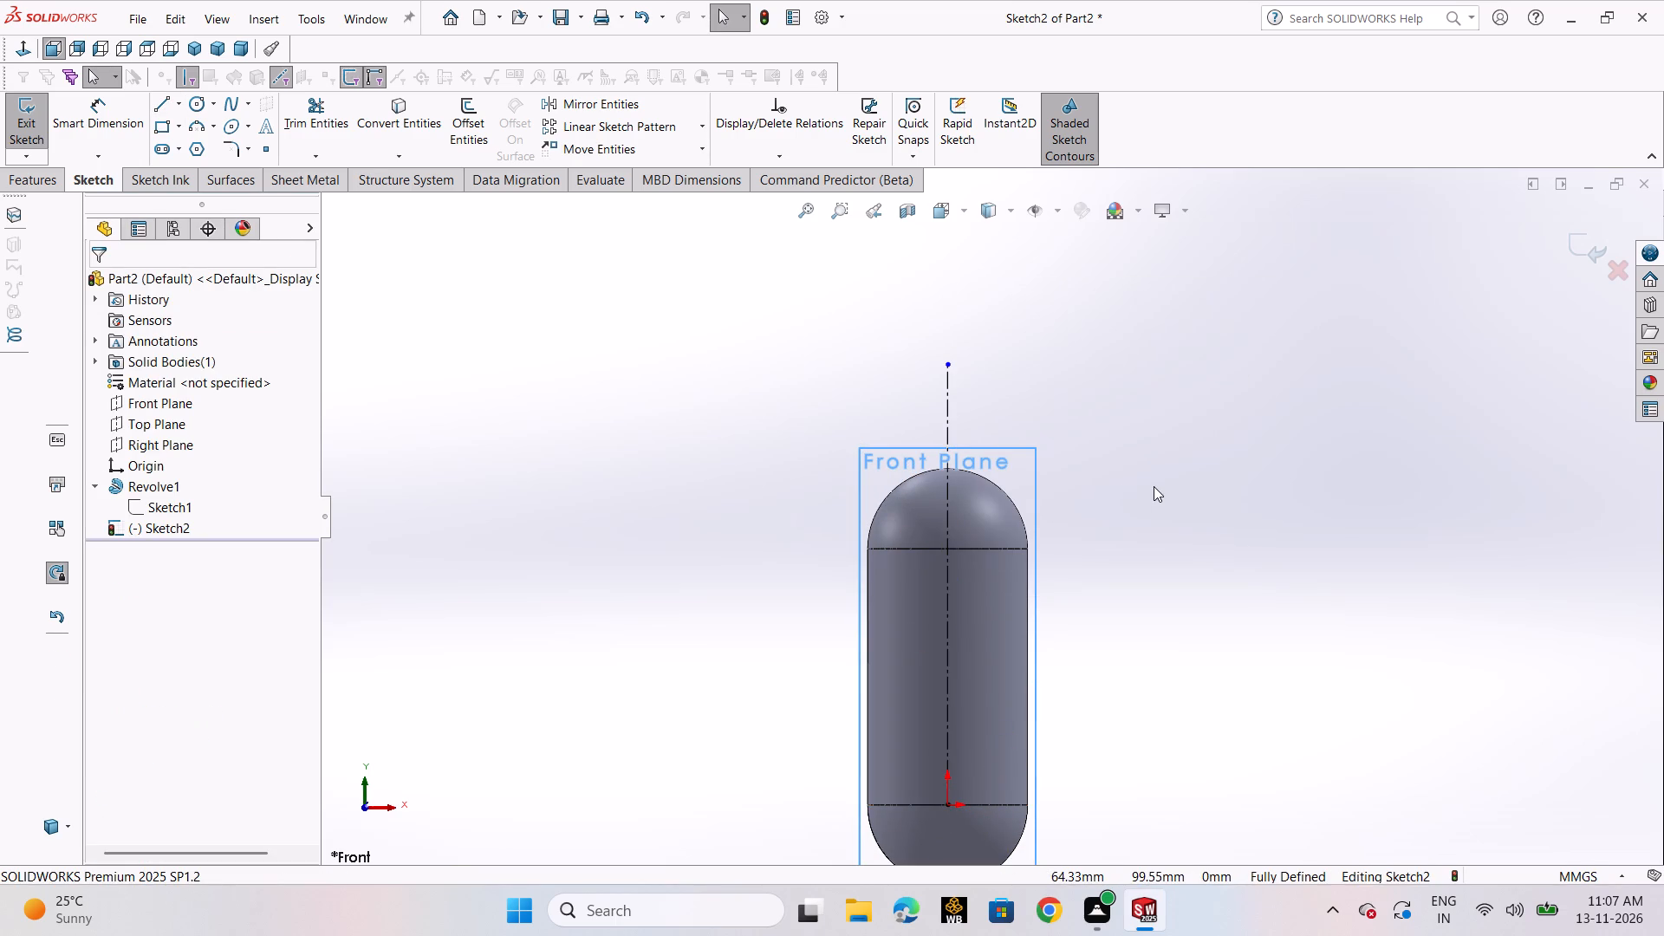
Hide the plane display and sketch a horizontal line about 39.6 mm long from the centerline outward across the capsule's upper dome.
left_click(1042, 211)
left_click(172, 107)
left_click(180, 121)
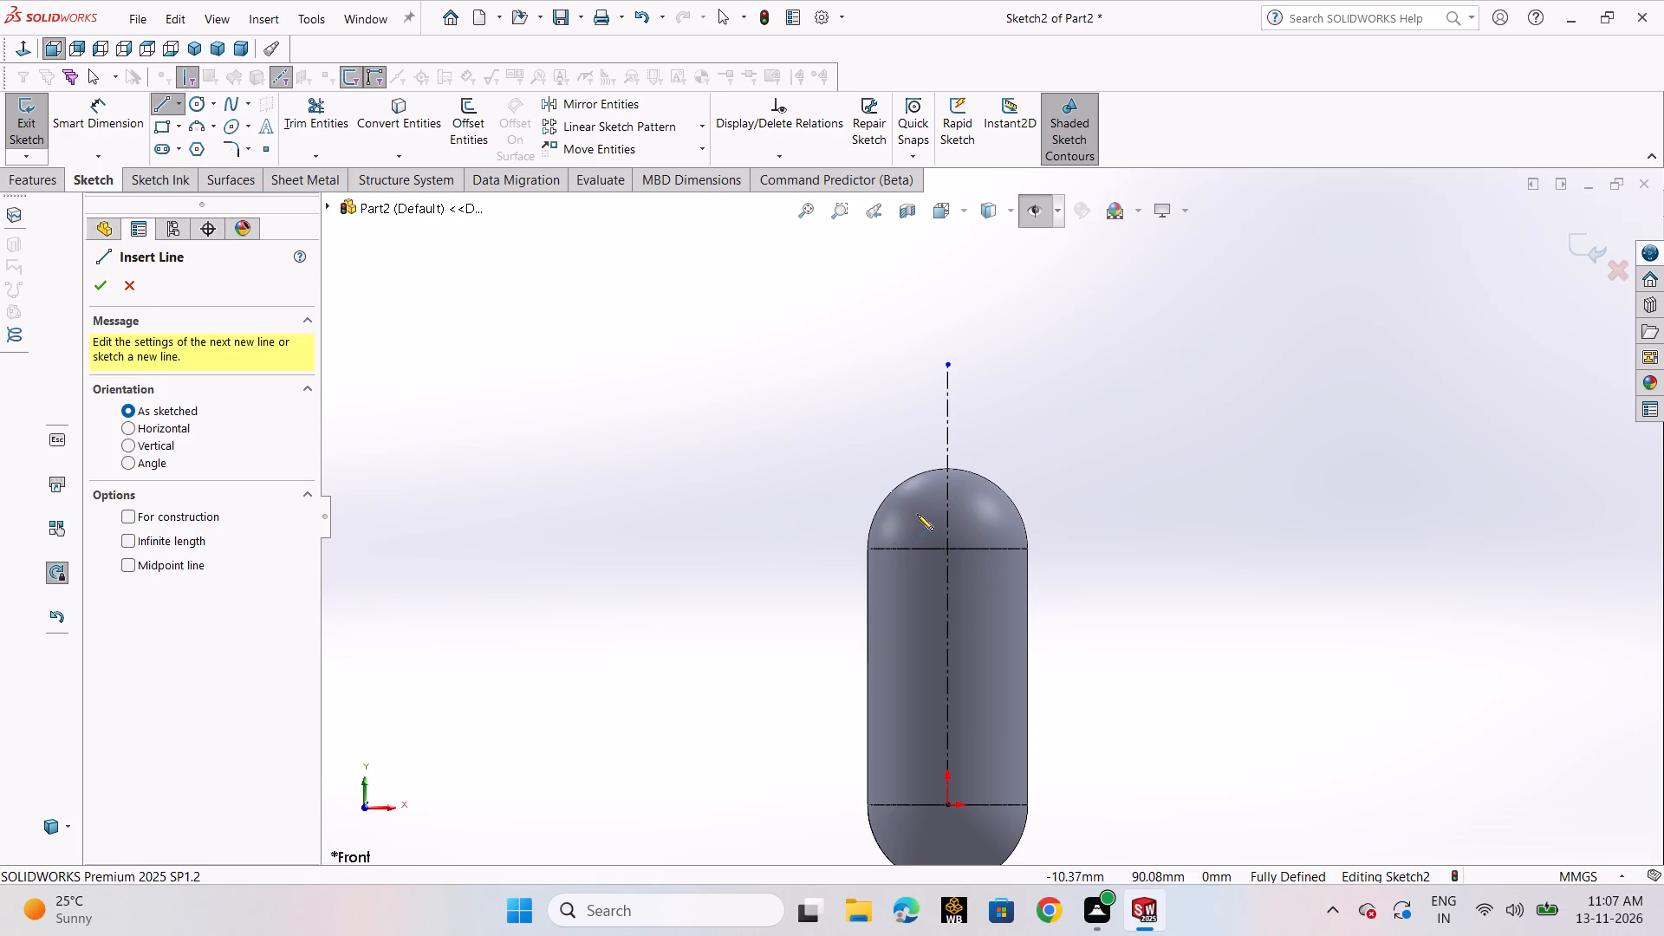
left_click(945, 516)
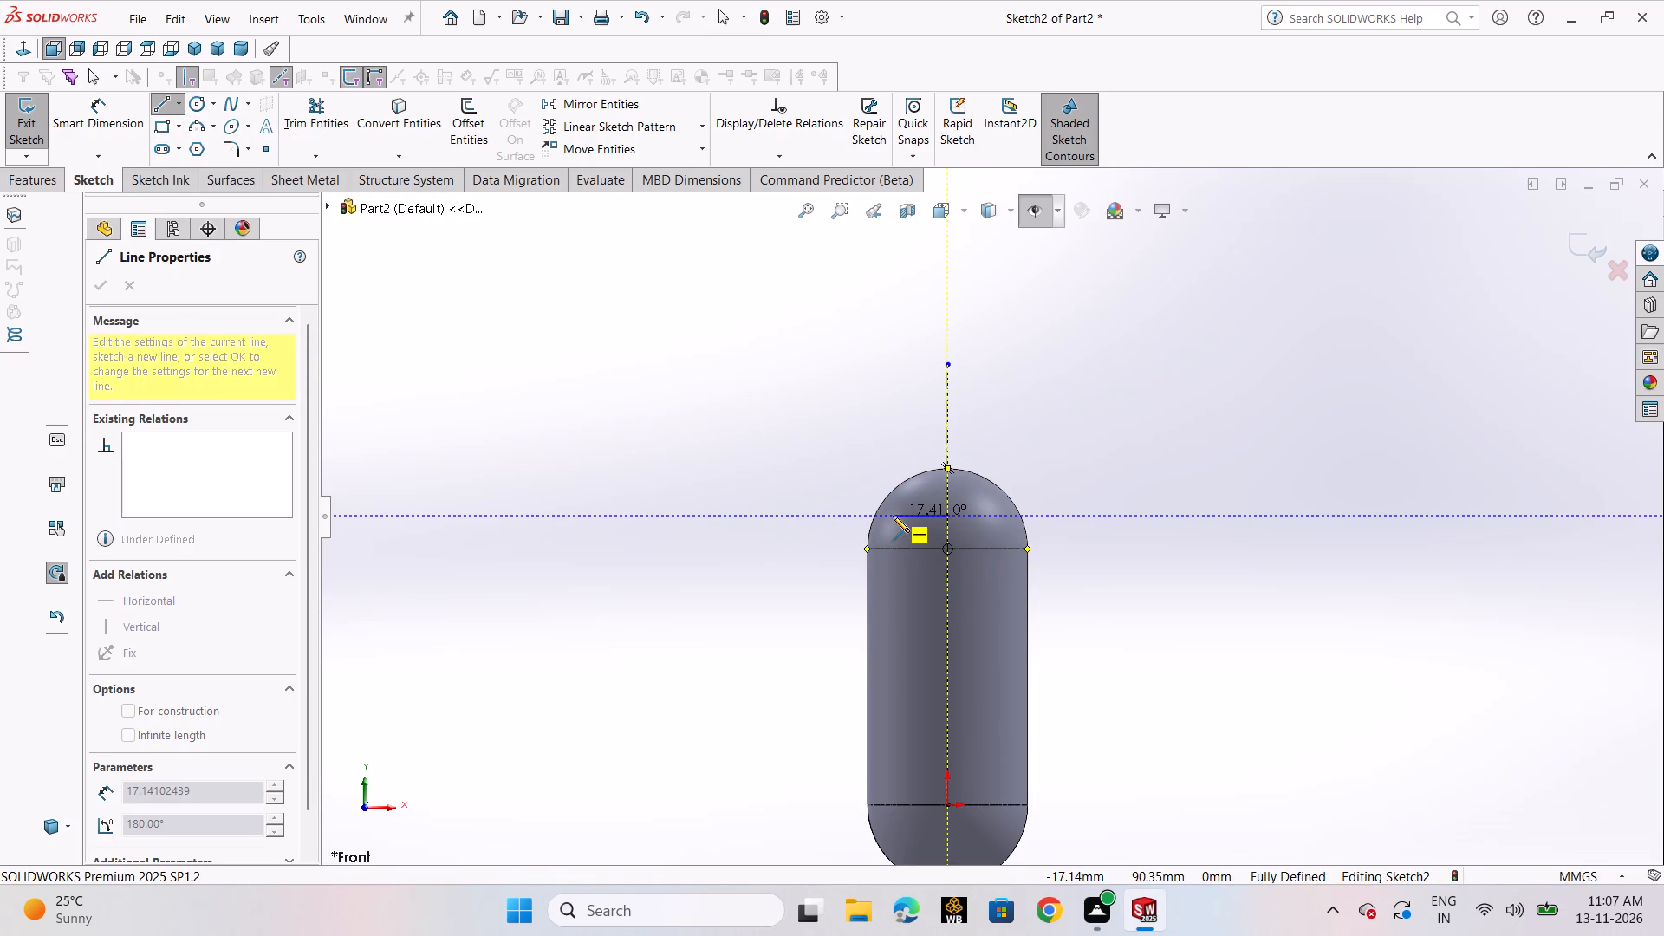
left_click(821, 515)
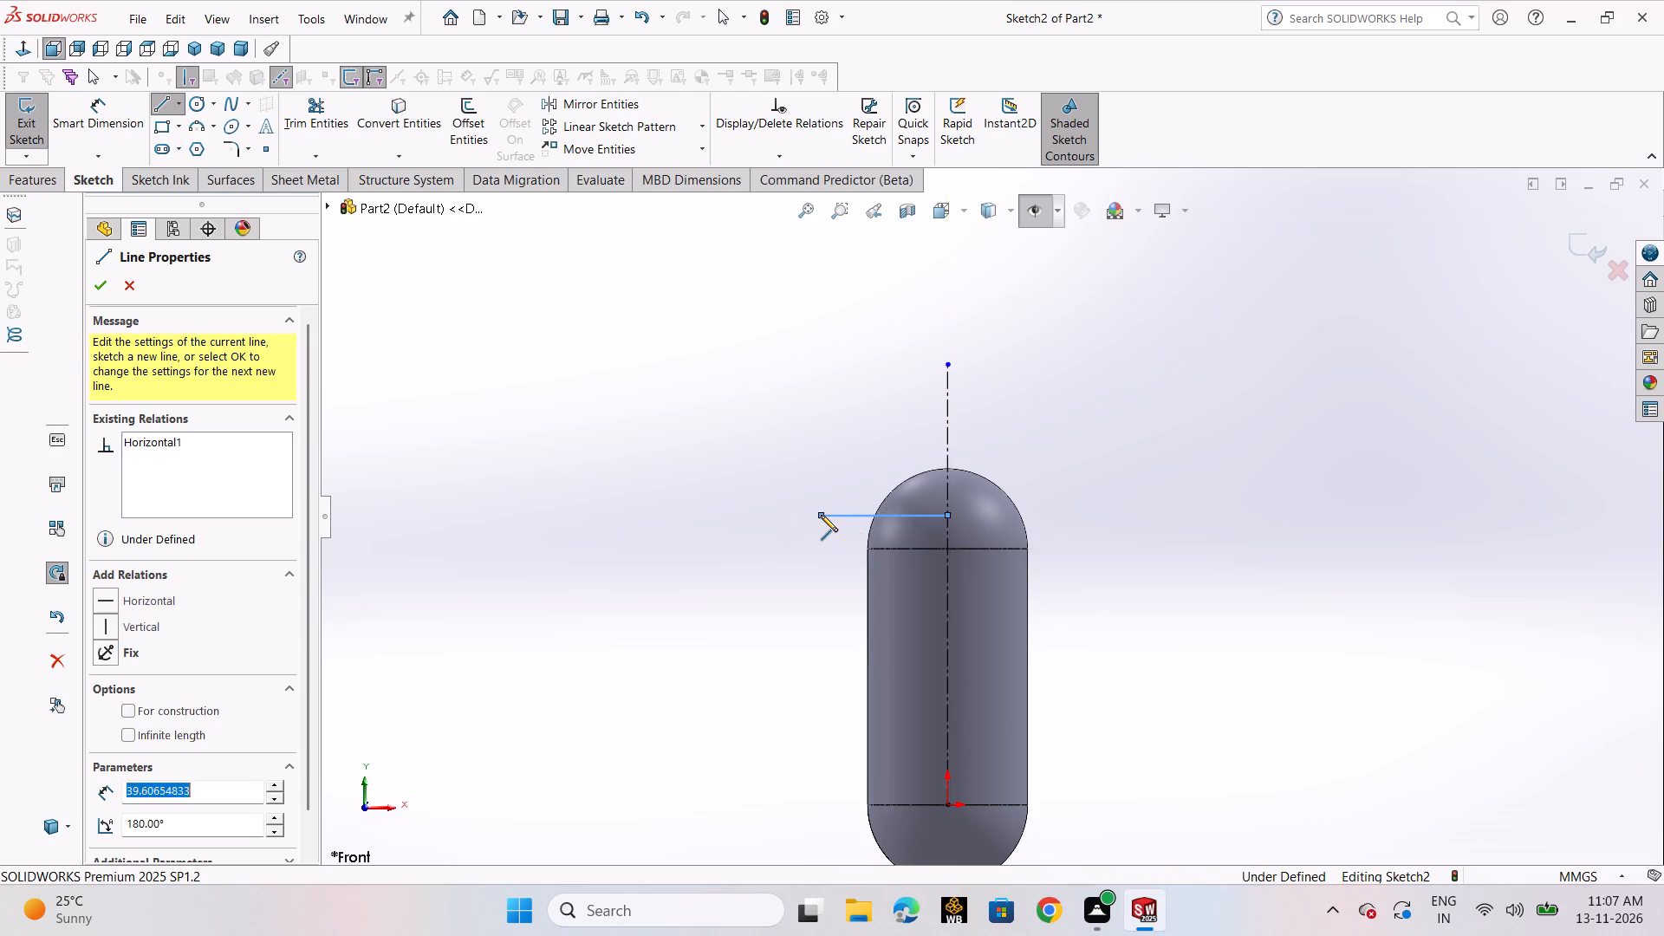
right_click(821, 515)
left_click(863, 526)
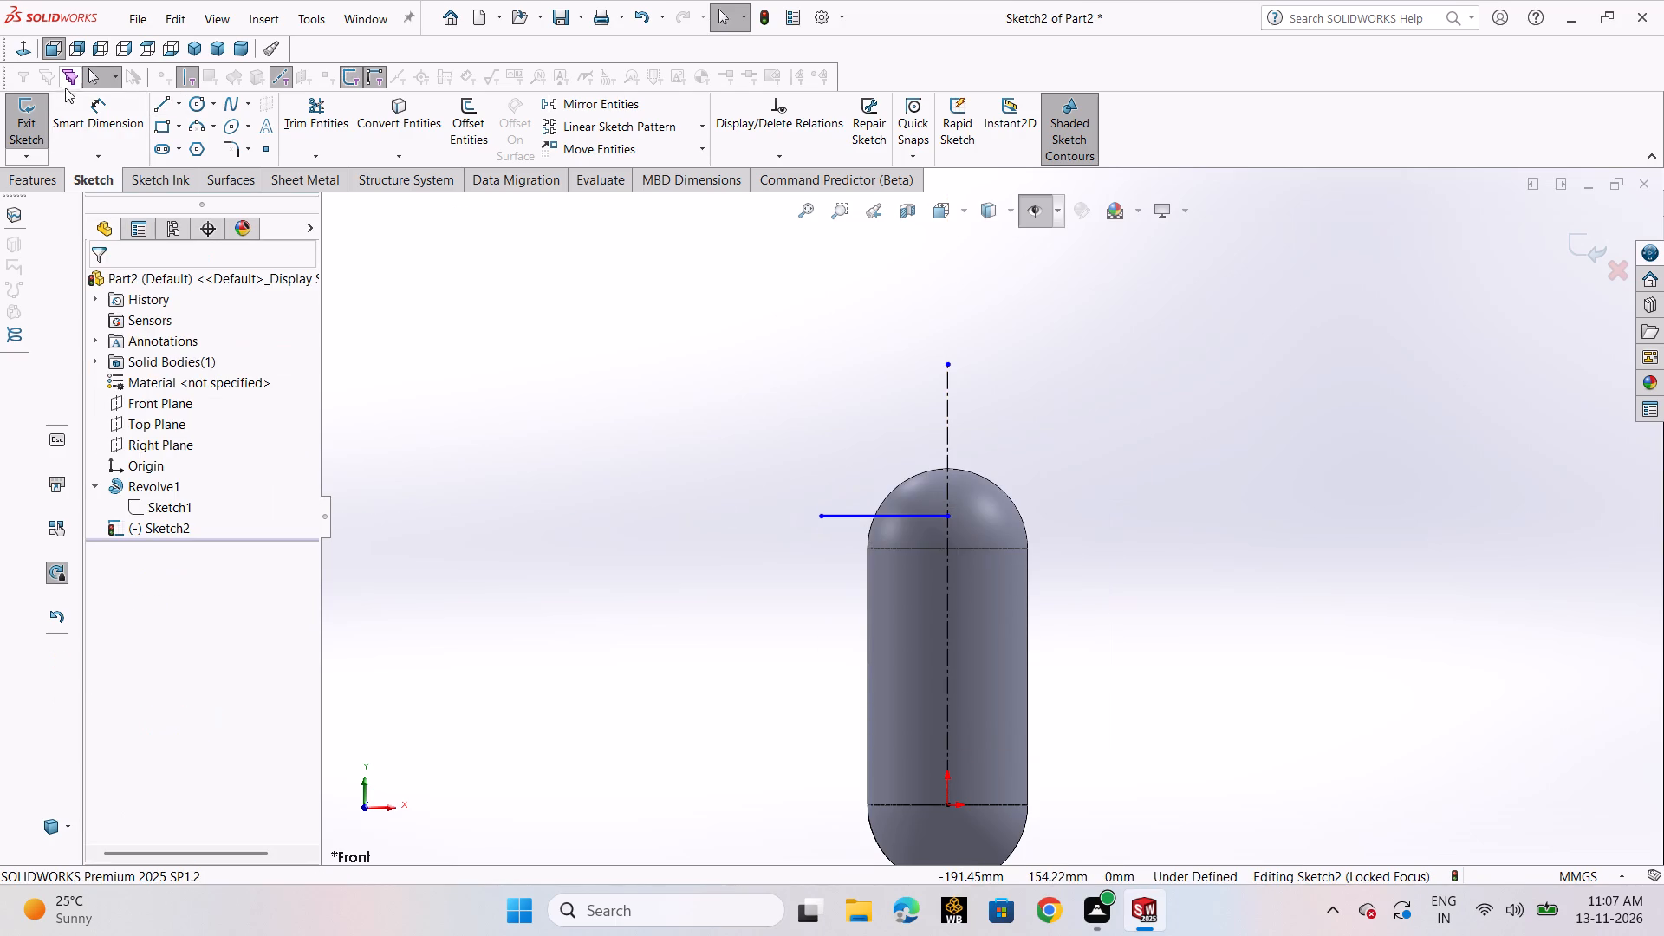
Dimension the horizontal line's length to 22.5 mm.
left_click(87, 114)
left_click(868, 517)
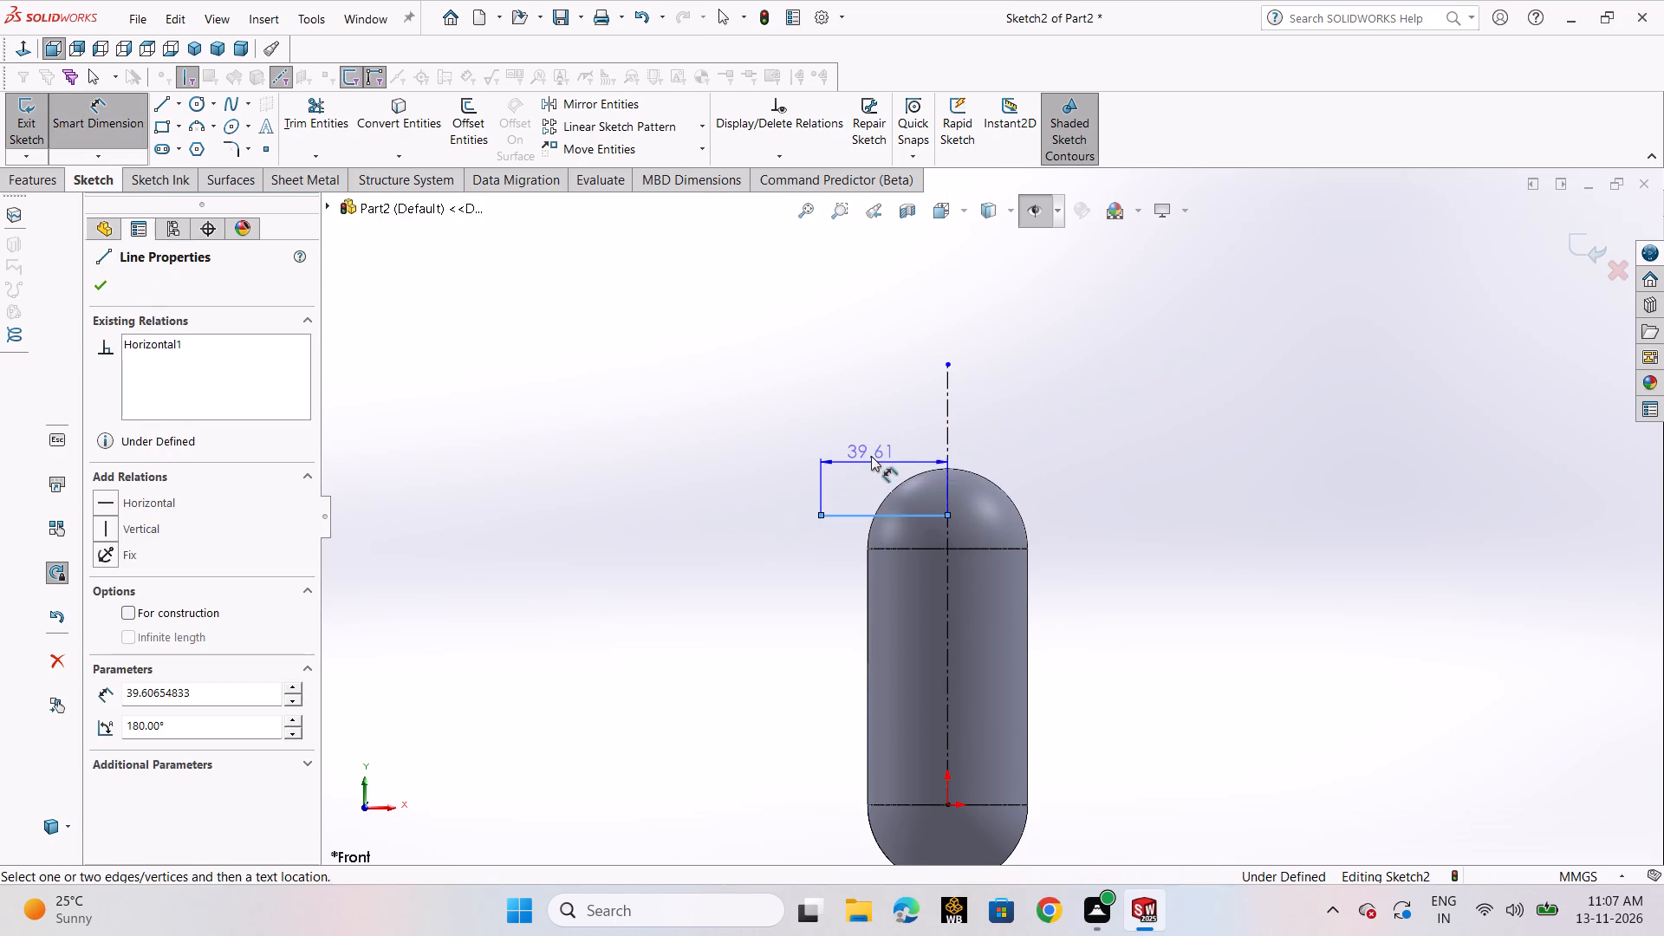
left_click(871, 453)
type("22.5")
key("Return")
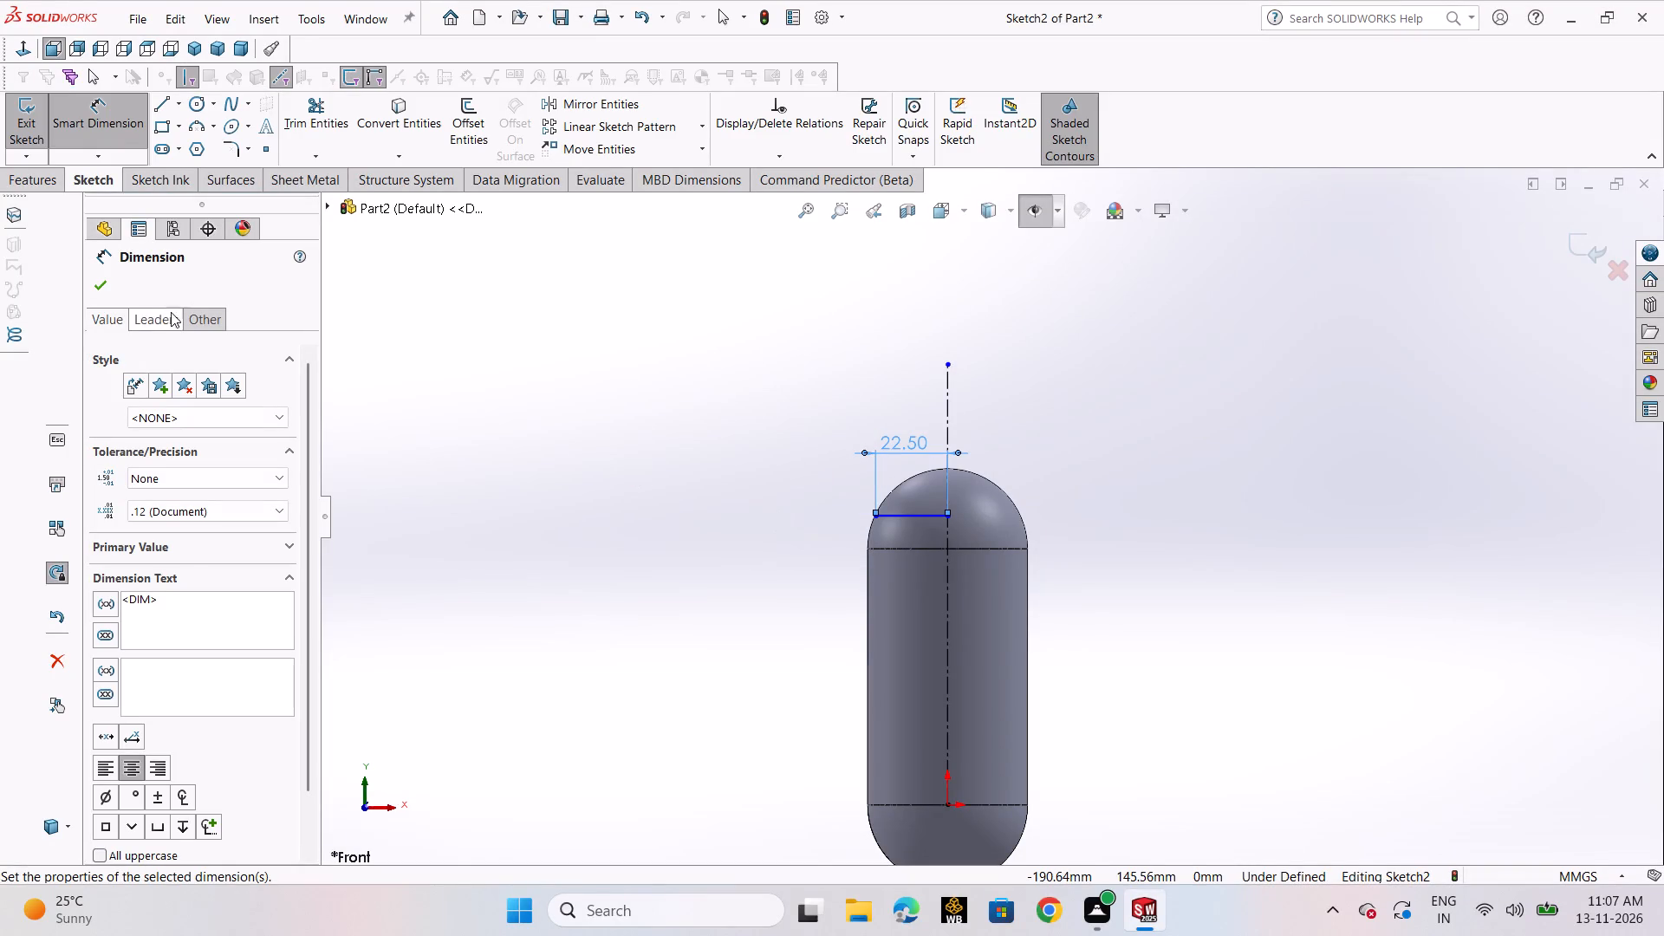
left_click(101, 288)
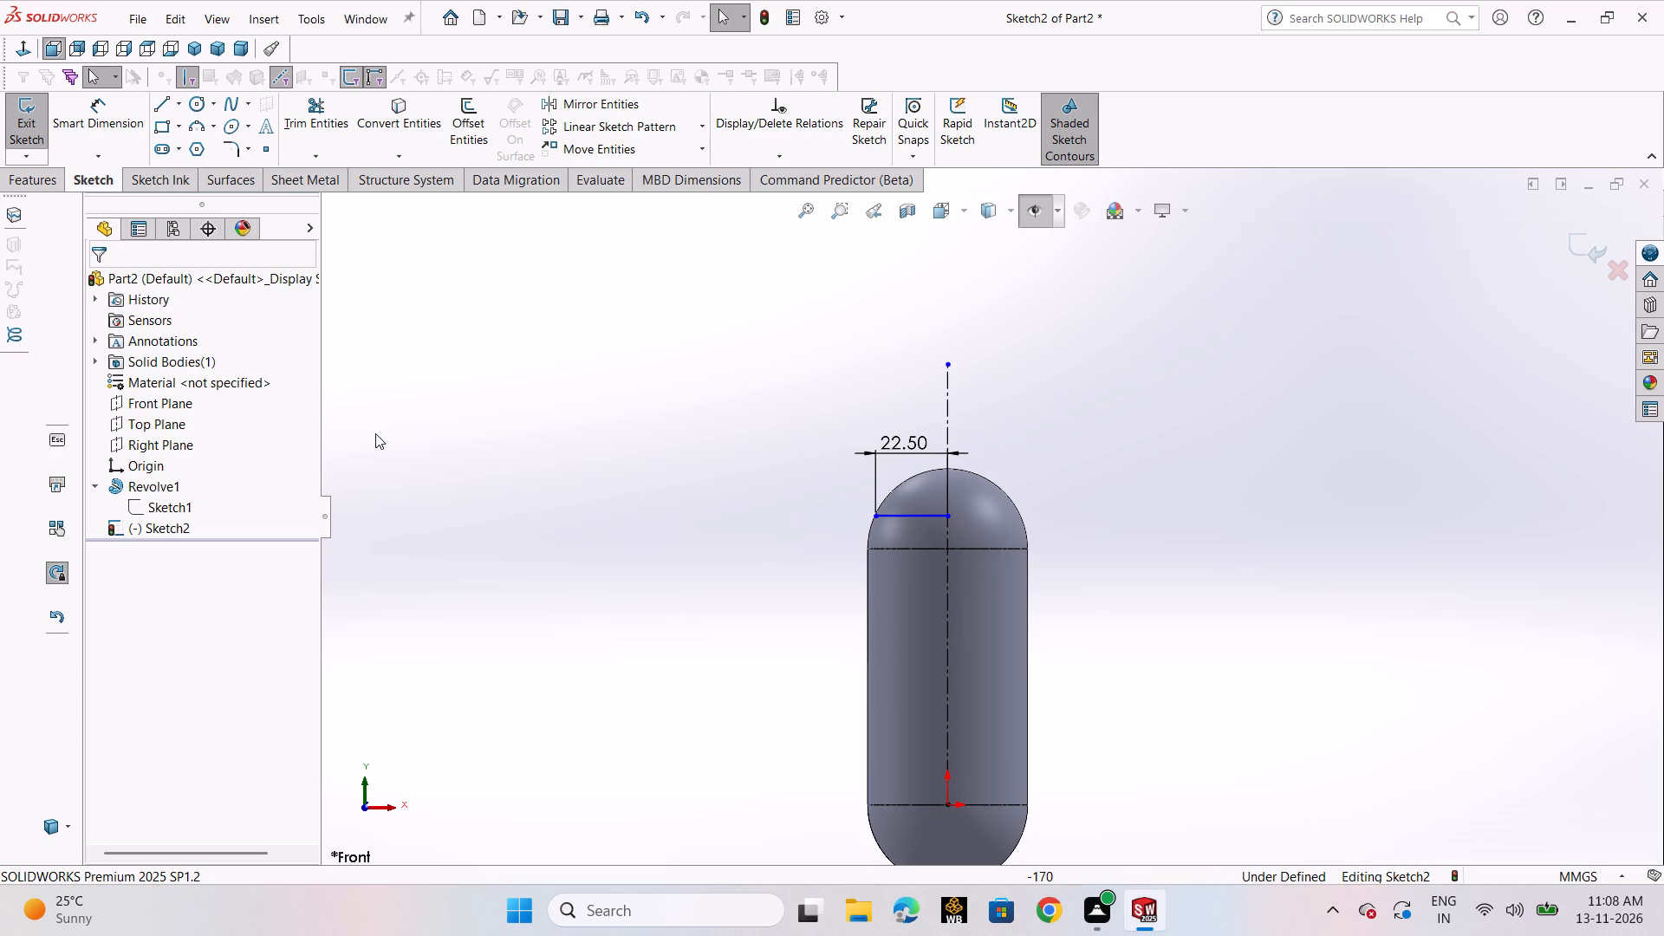
Exit the current sketch and set the horizontal radius dimension in the capsule's revolve profile sketch to 30 mm.
left_click(153, 510)
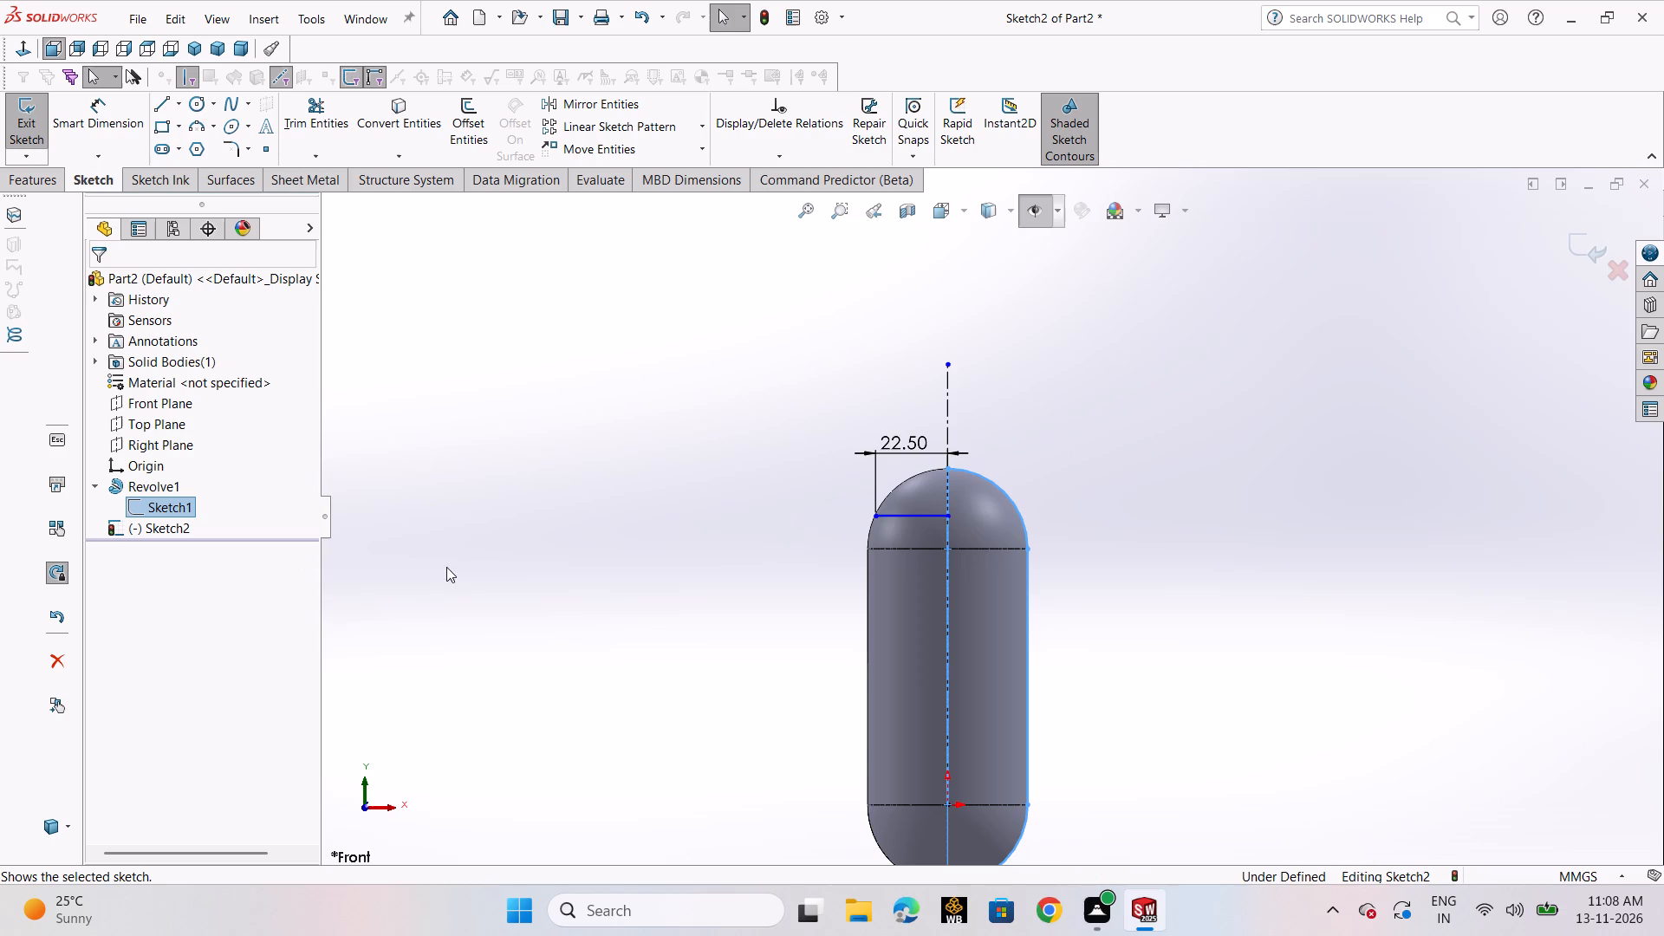
left_click(691, 487)
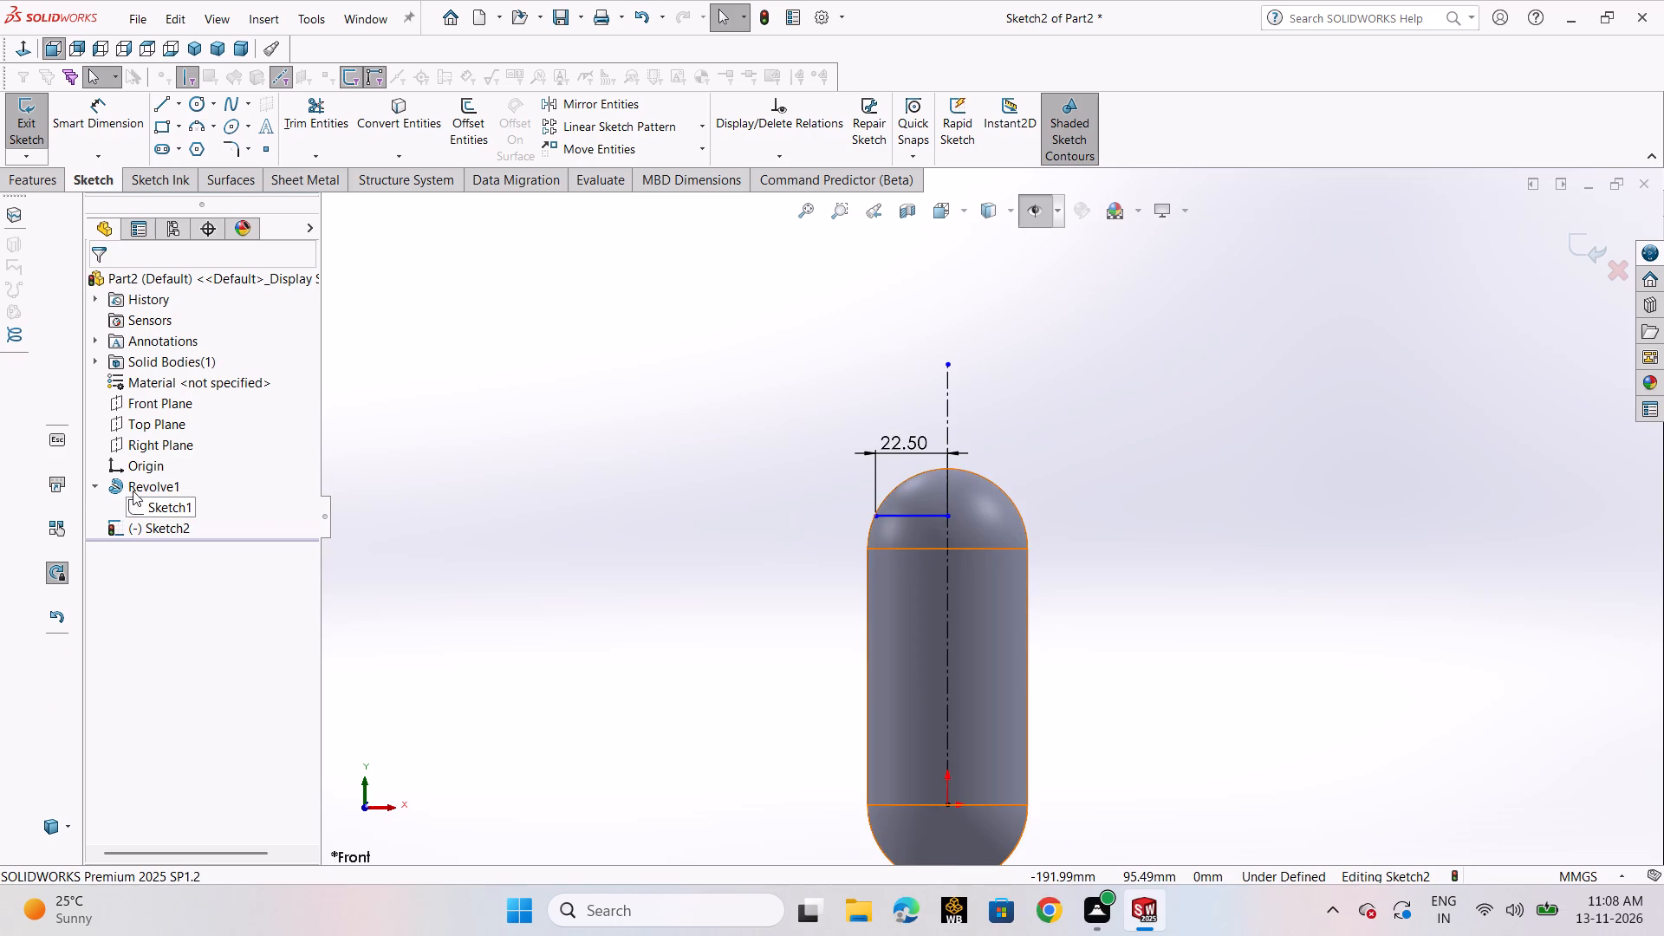
left_click(96, 484)
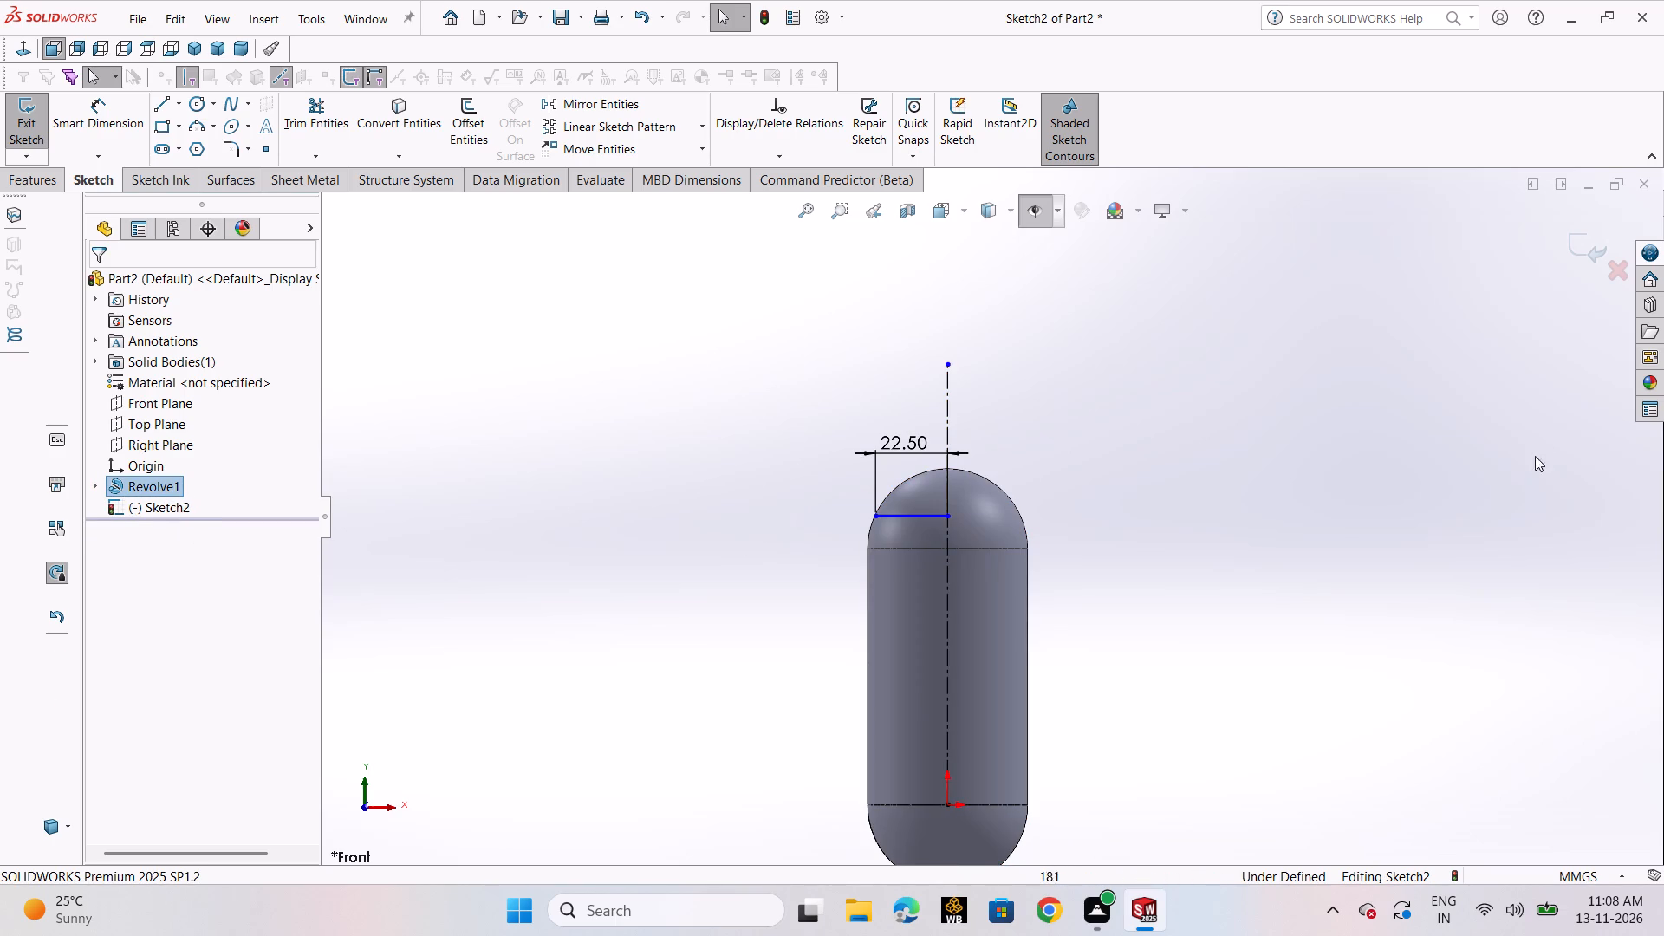
left_click(1580, 249)
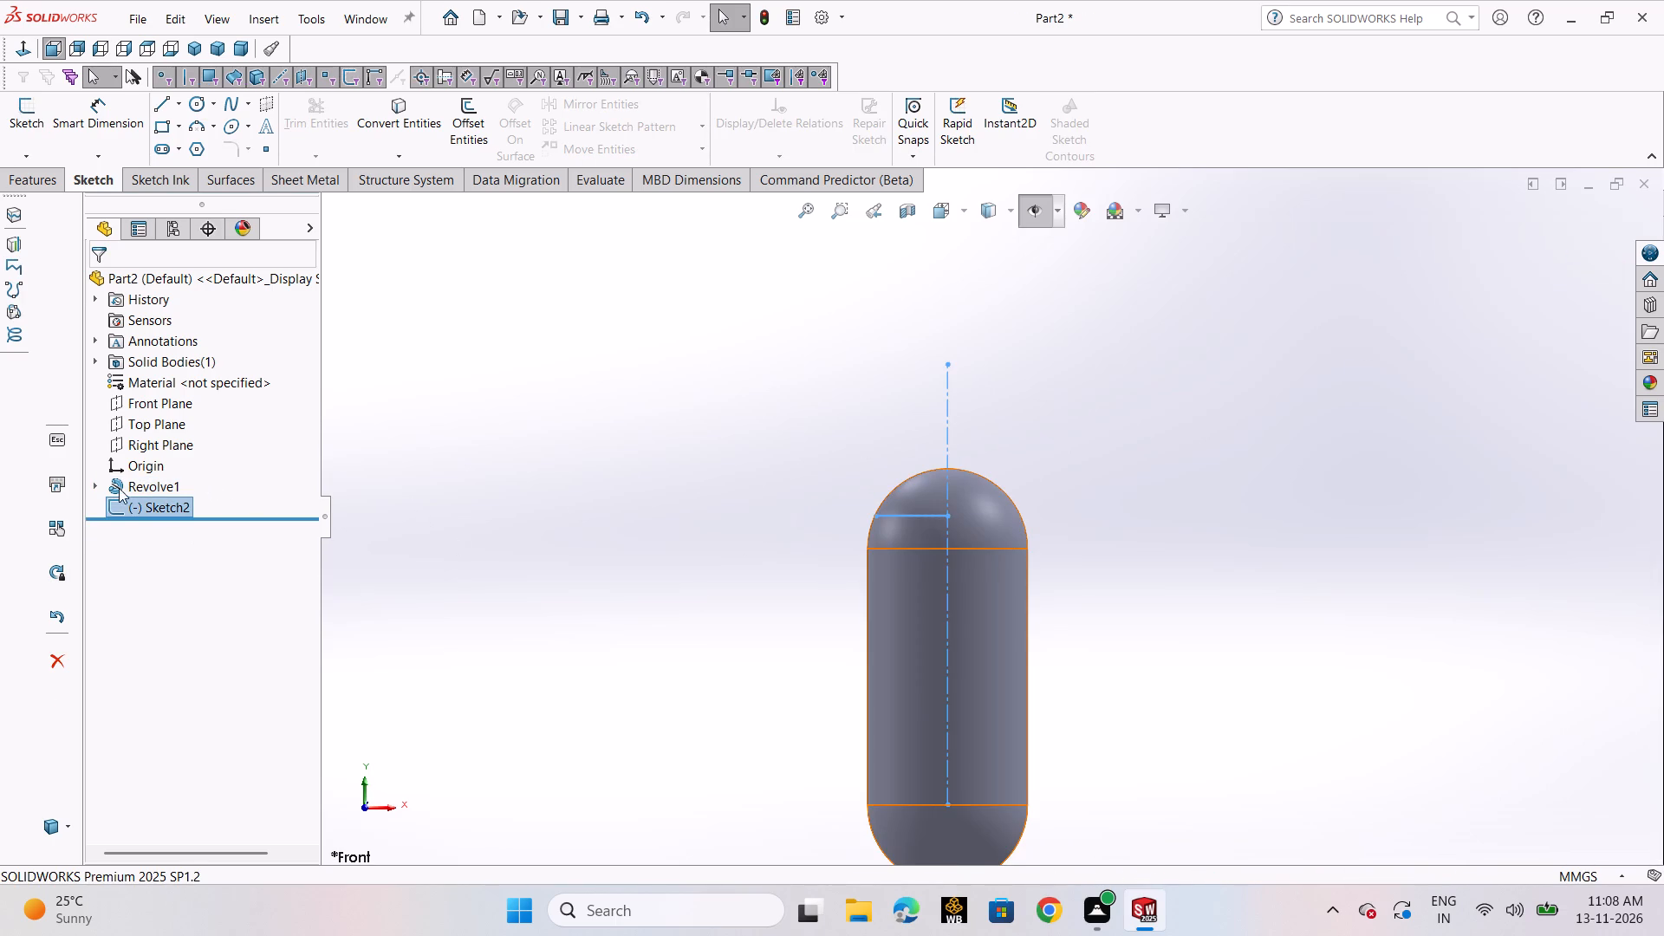
left_click(94, 485)
left_click(153, 508)
left_click(184, 448)
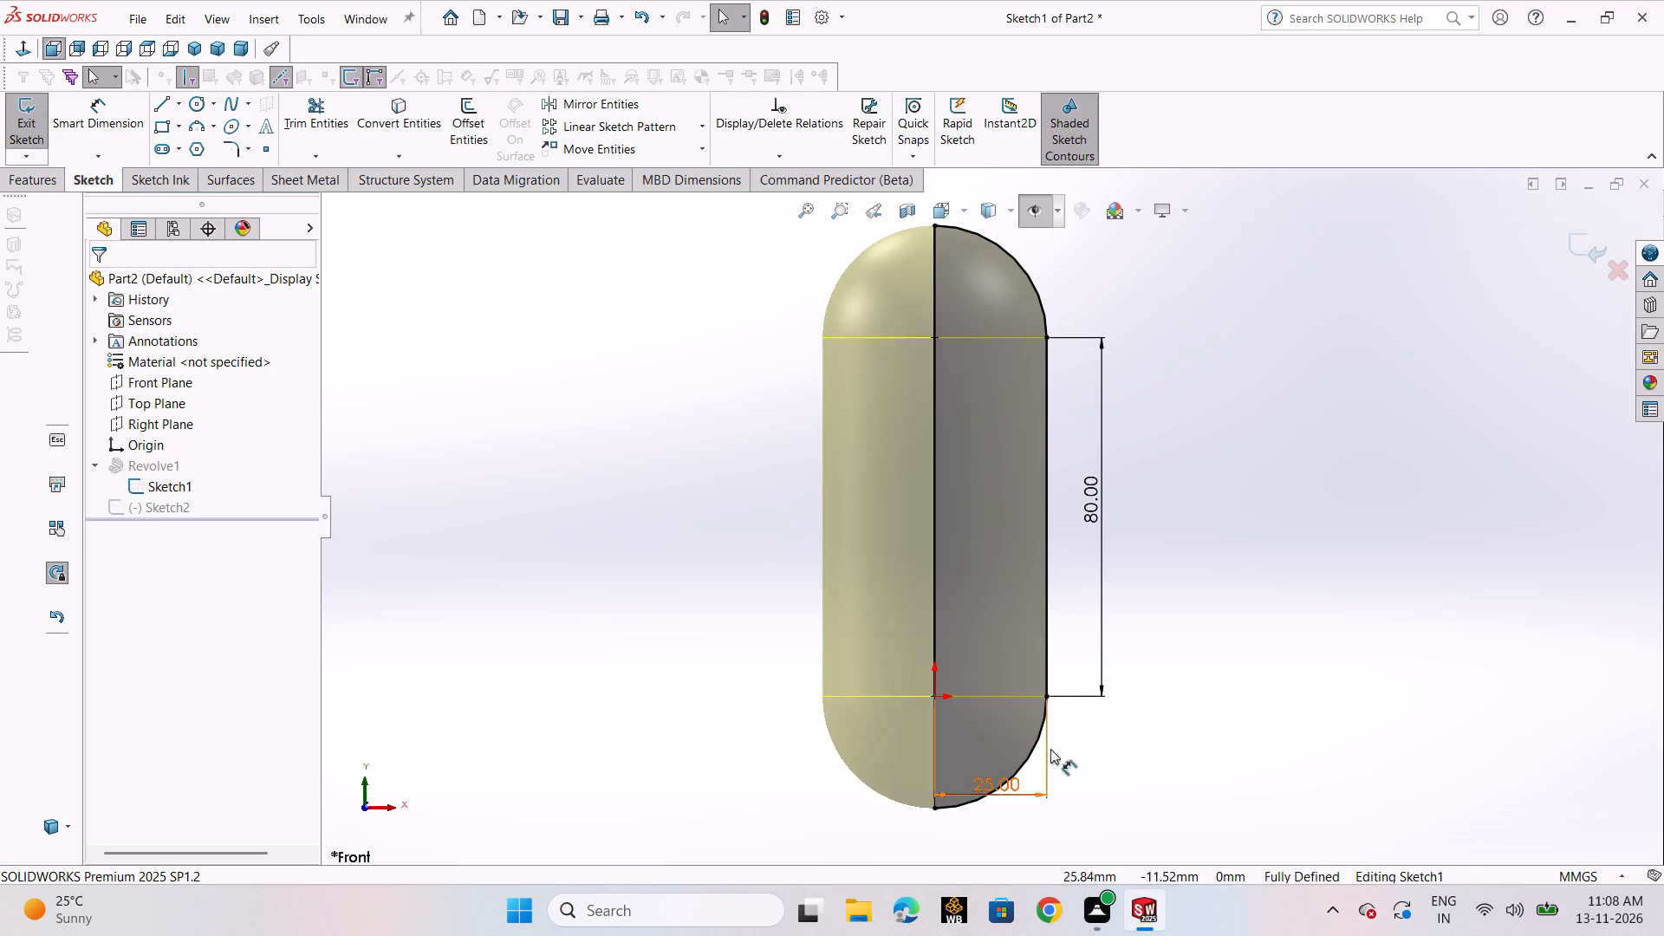
double_click(1010, 791)
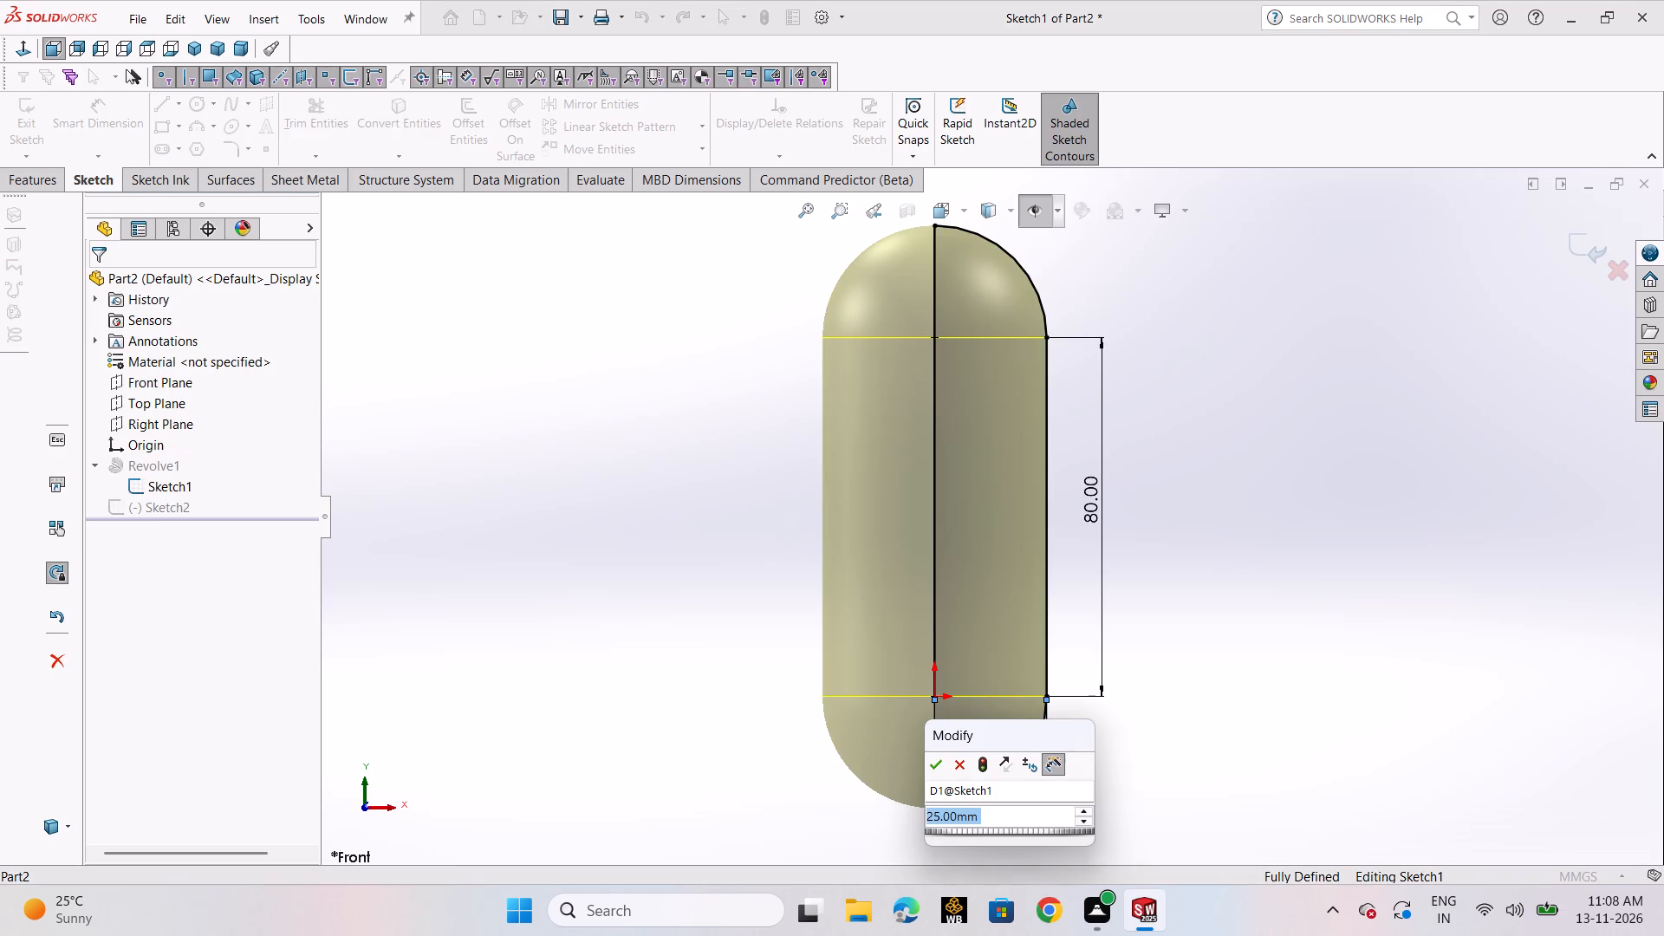
type("30")
key("Return")
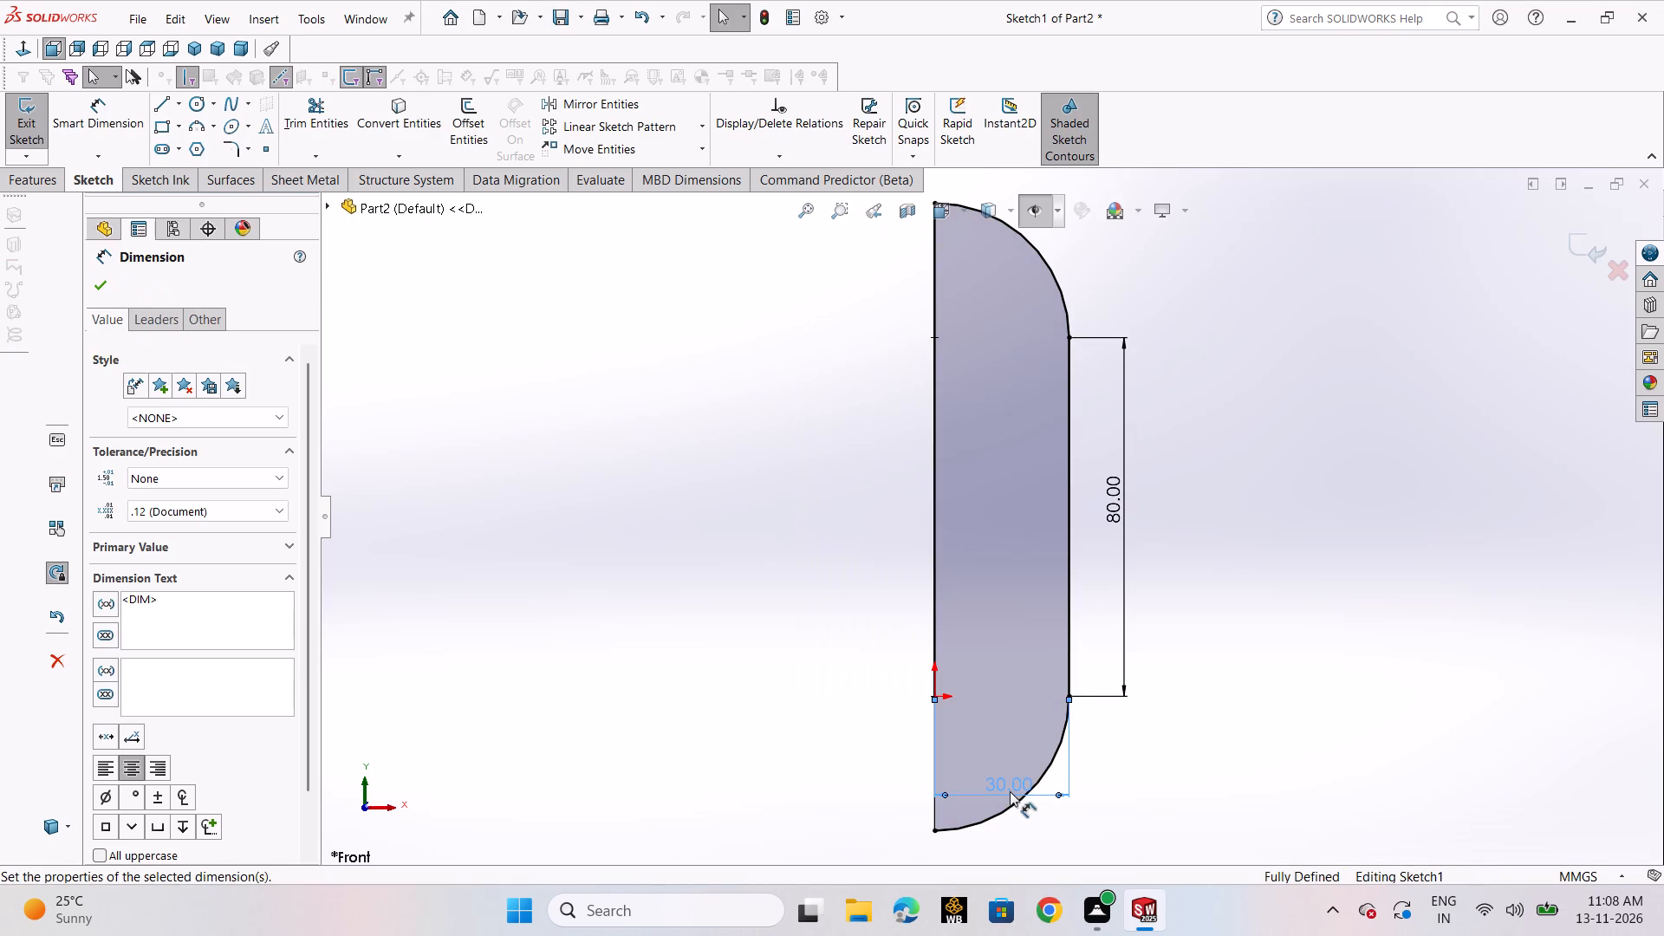
left_click(106, 285)
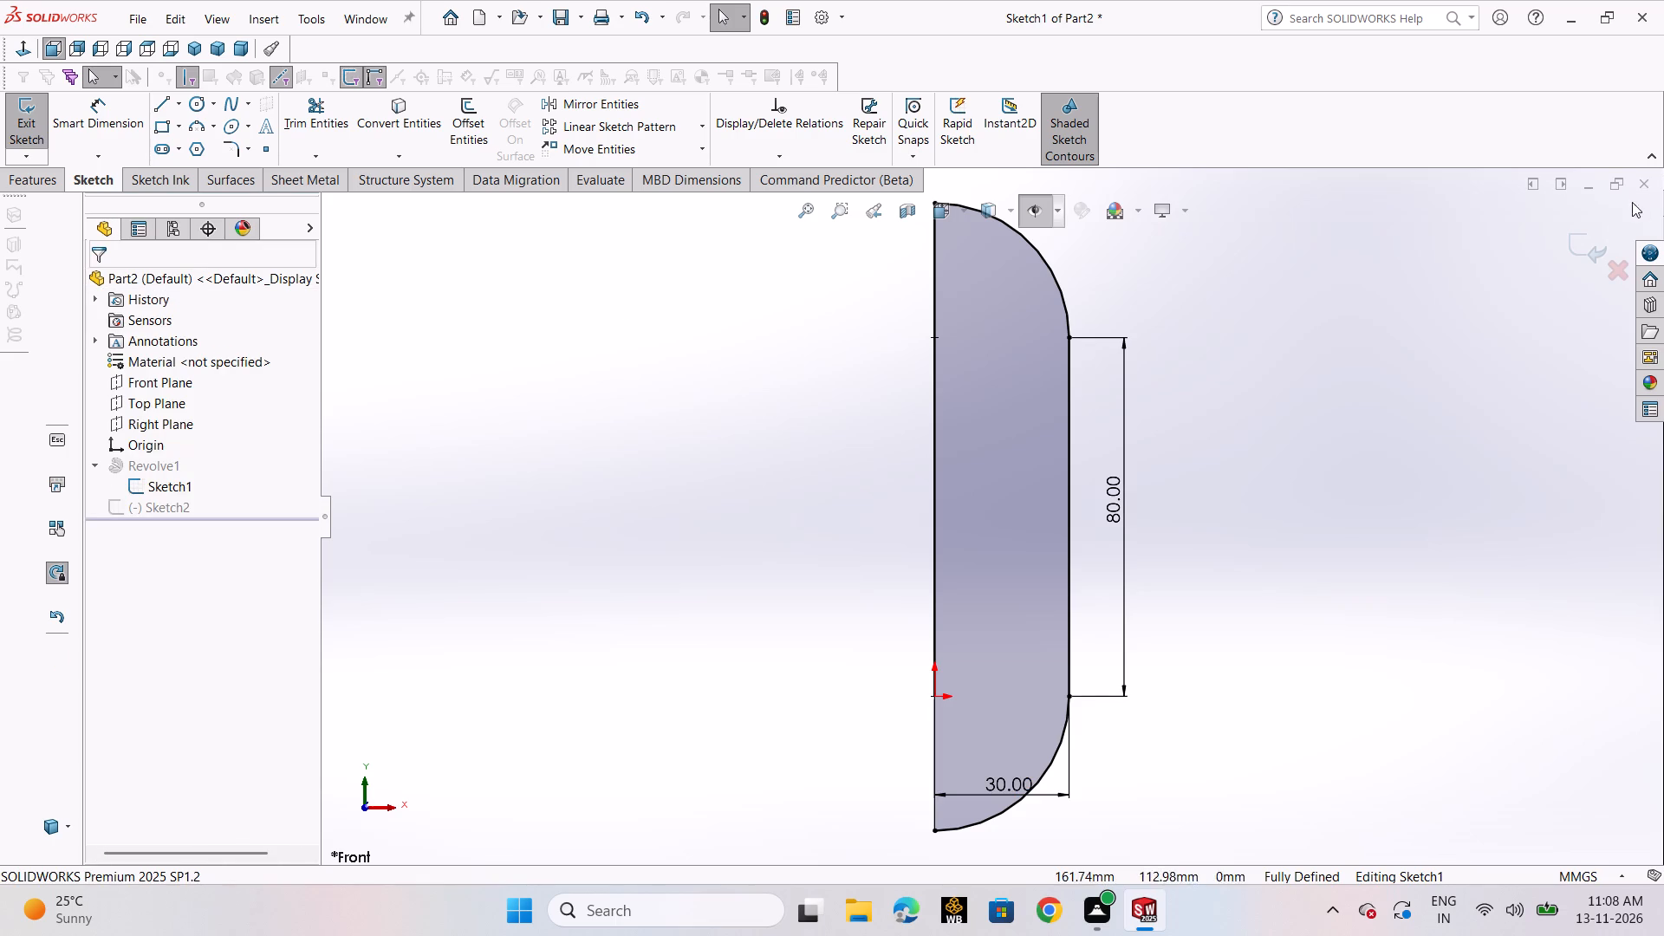
Exit the profile sketch, reopen the capsule's Front Plane sketch, and delete the 22.5 mm horizontal line.
left_click(1570, 244)
scroll(1241, 469, "up", 4)
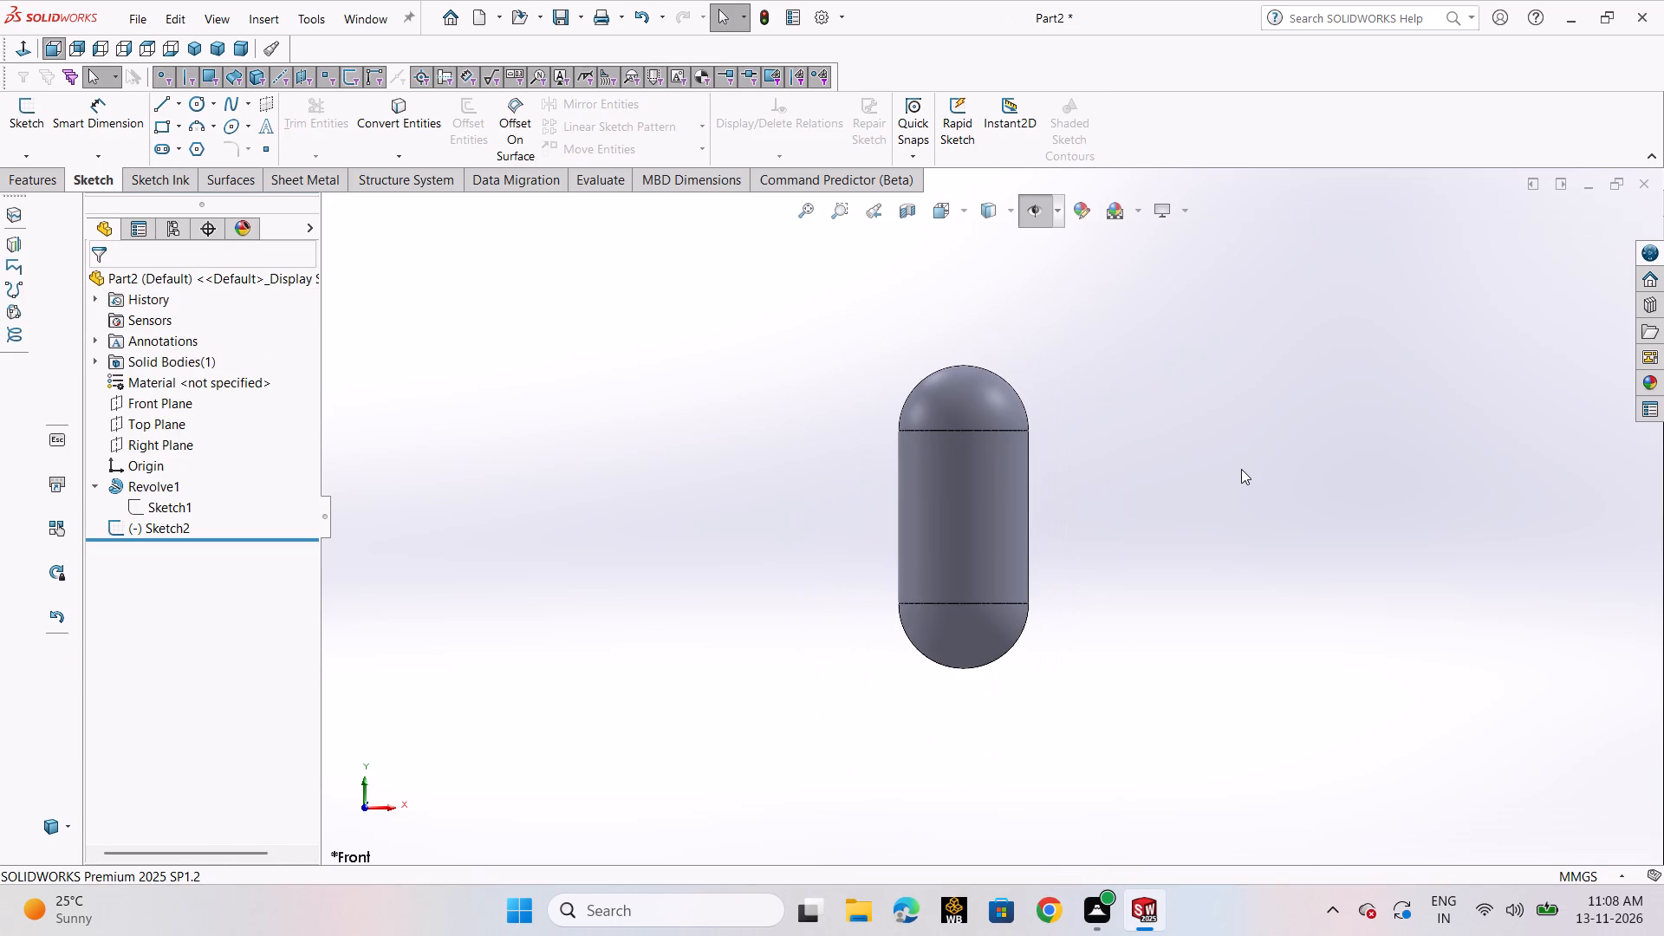
left_click(176, 535)
left_click(202, 471)
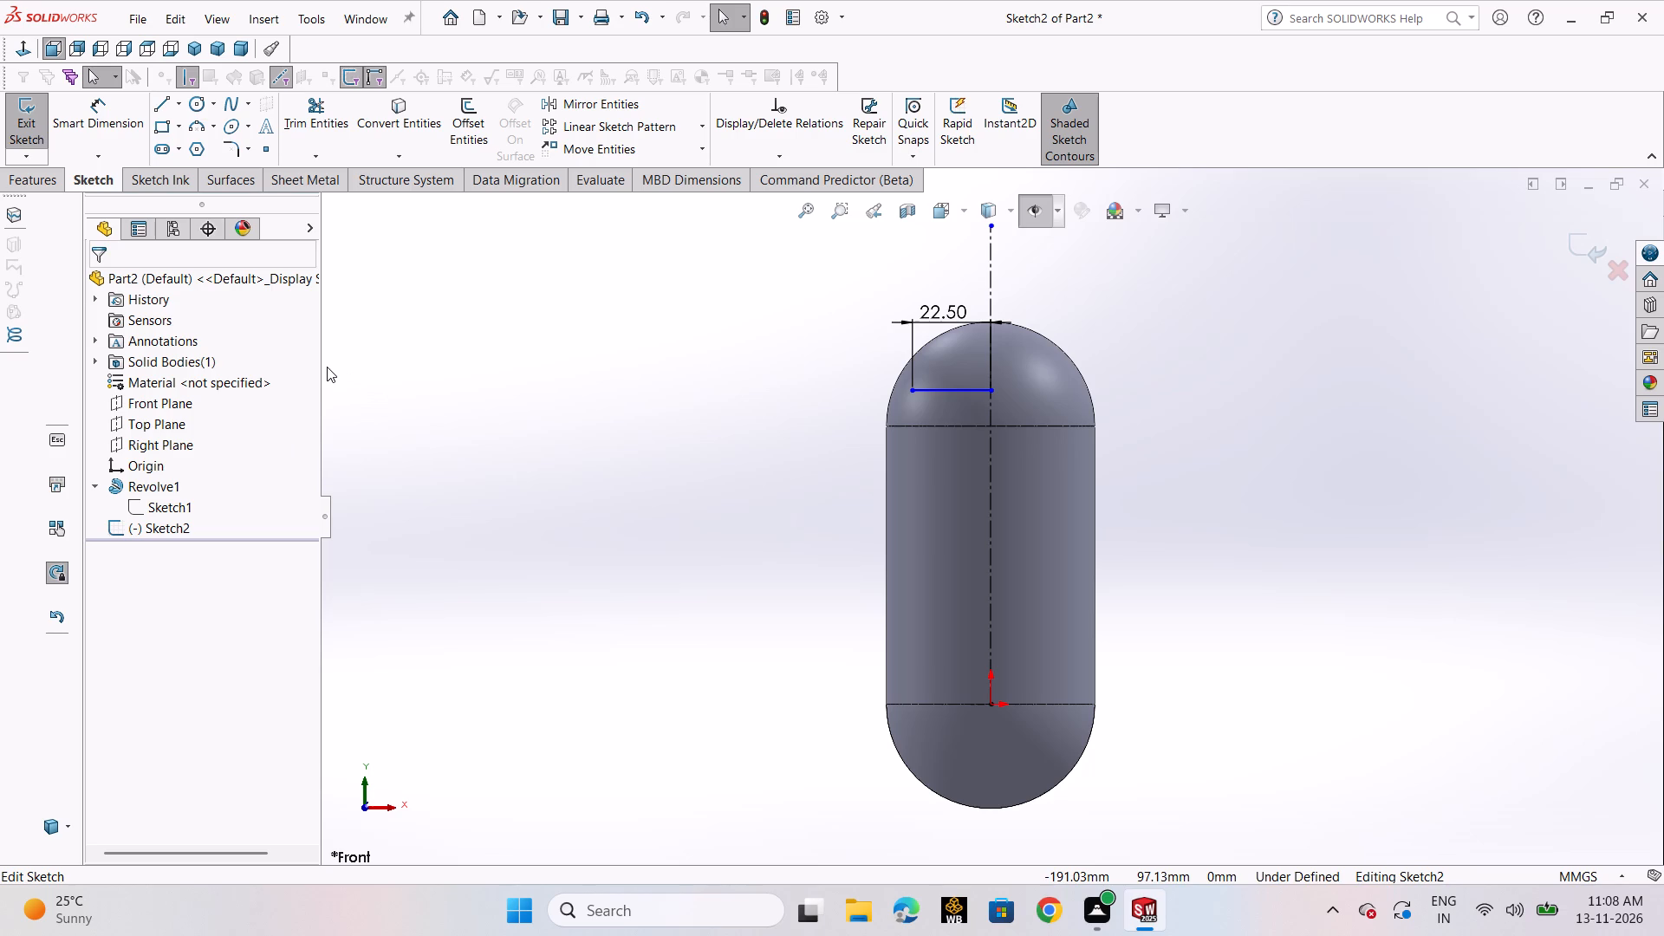
left_click(946, 387)
key("Delete")
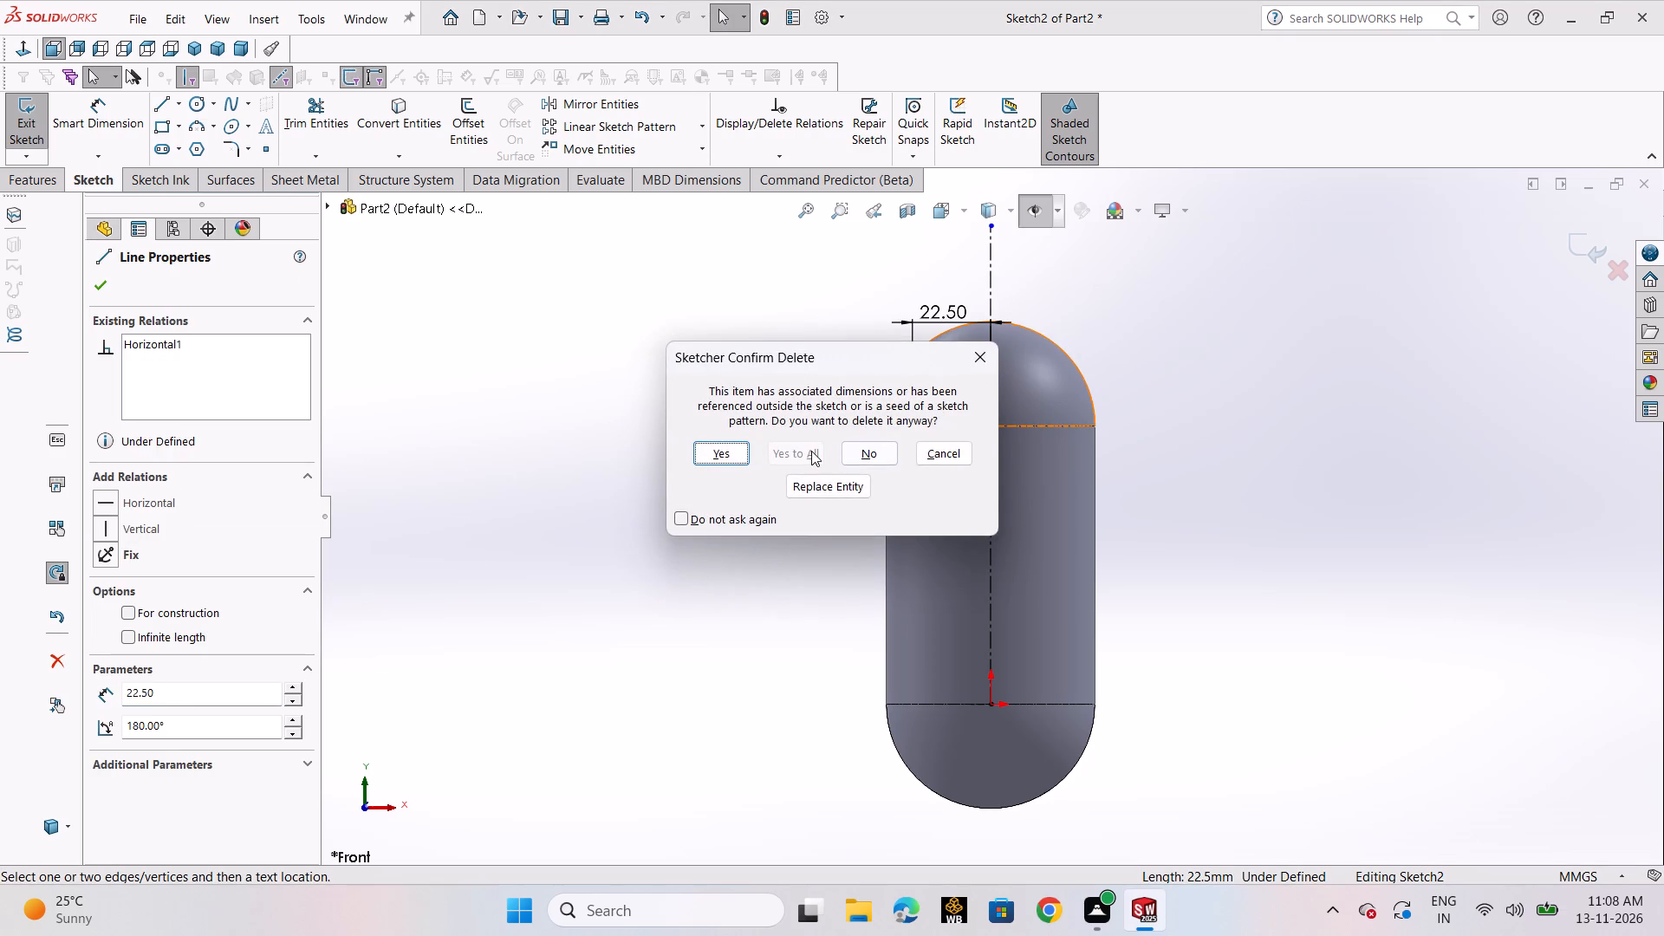
left_click(725, 450)
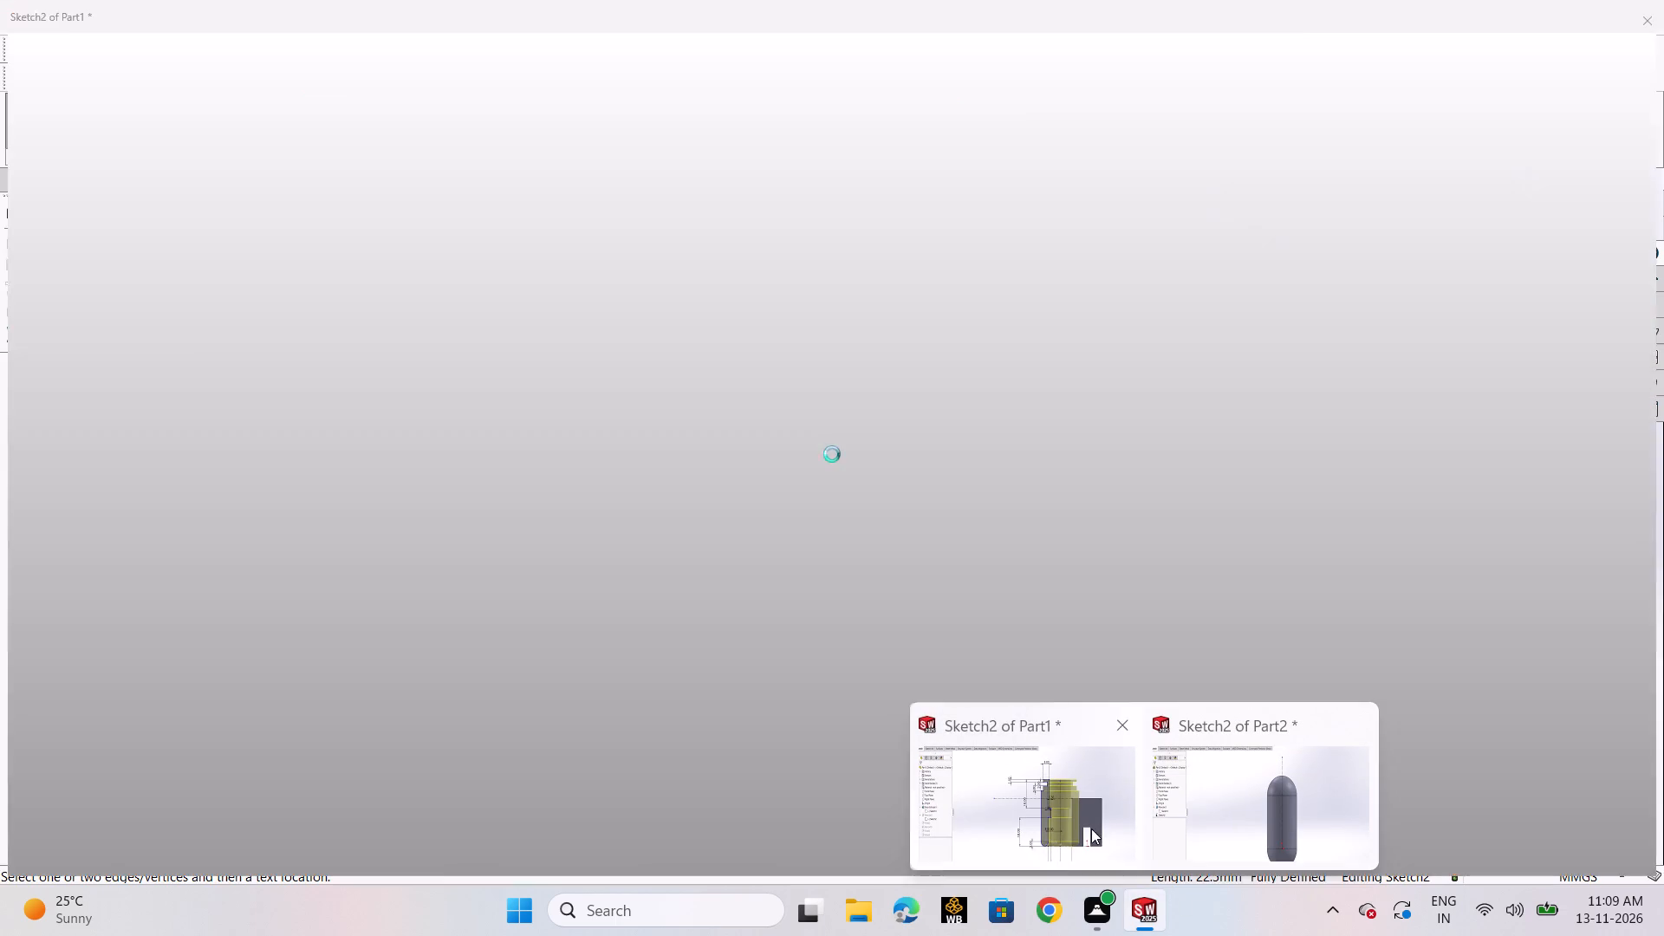
Switch to the binoculars part, exit its open sketch, and measure the width of the slot in the central bridge.
left_click(1091, 829)
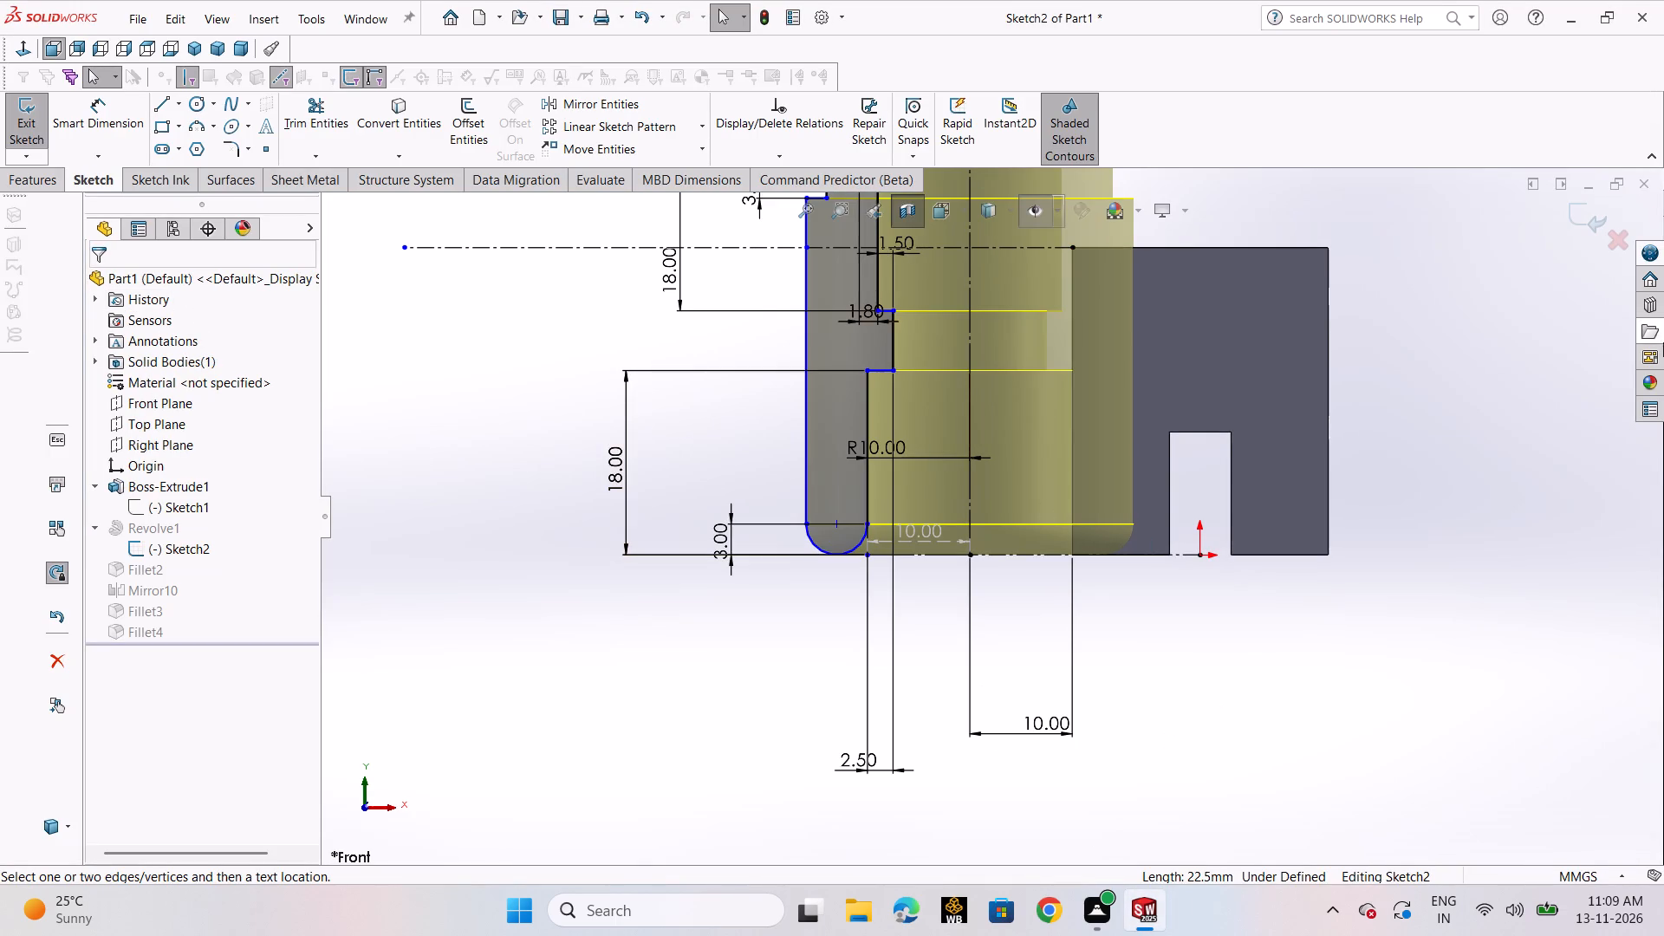
left_click(1584, 218)
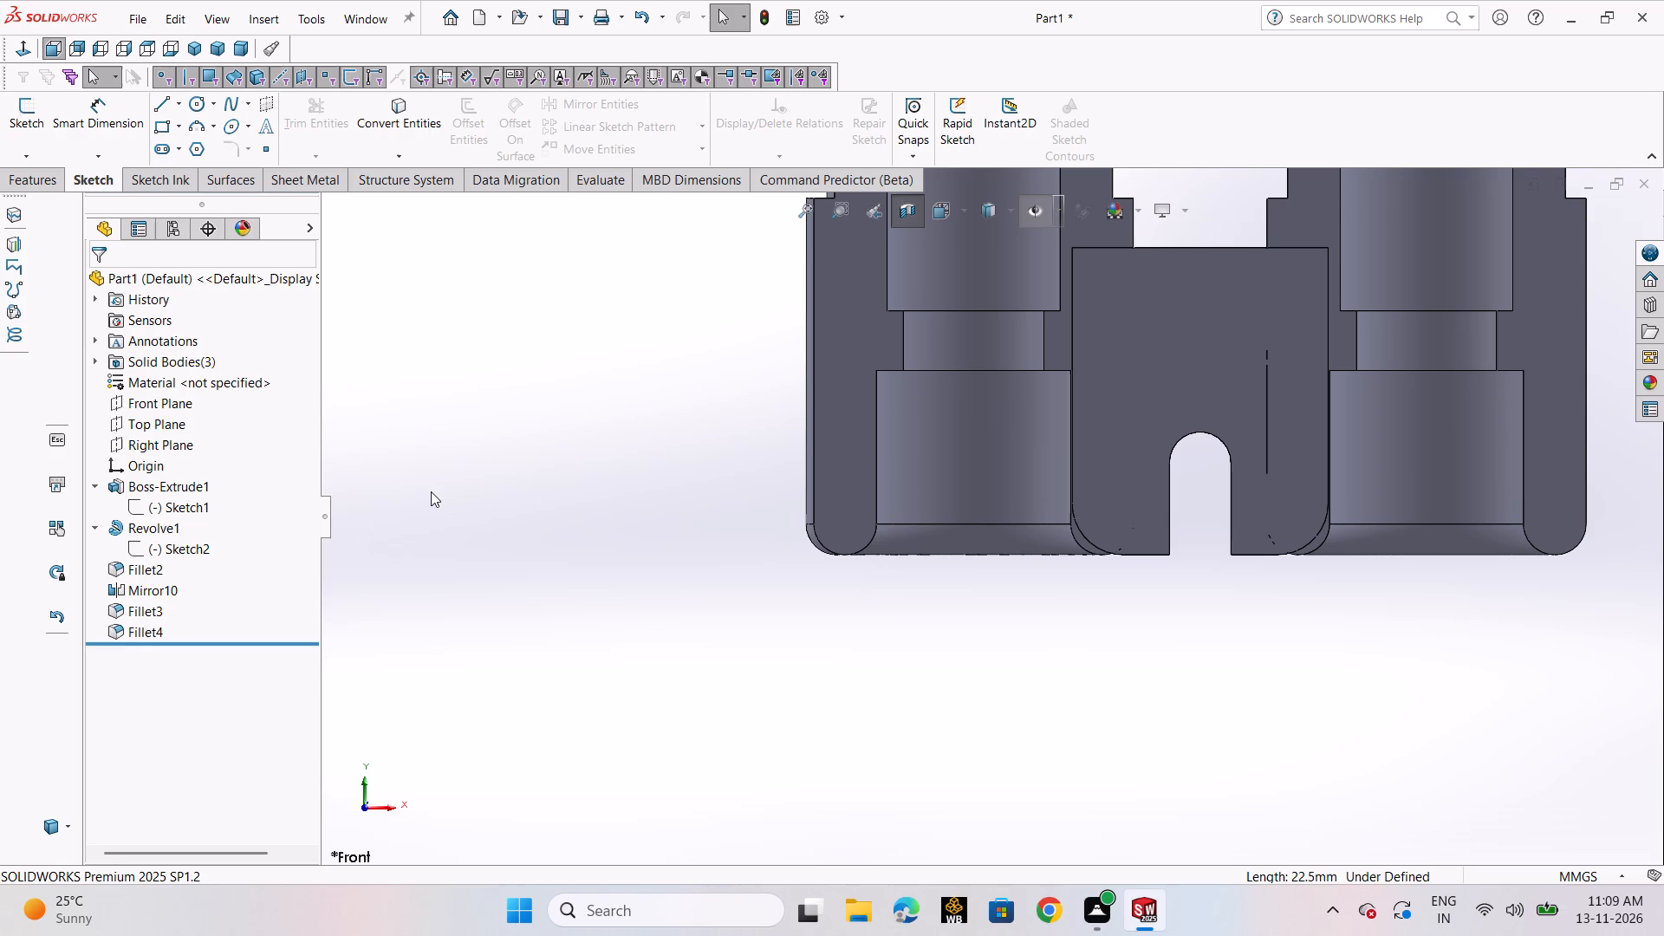
left_click(122, 130)
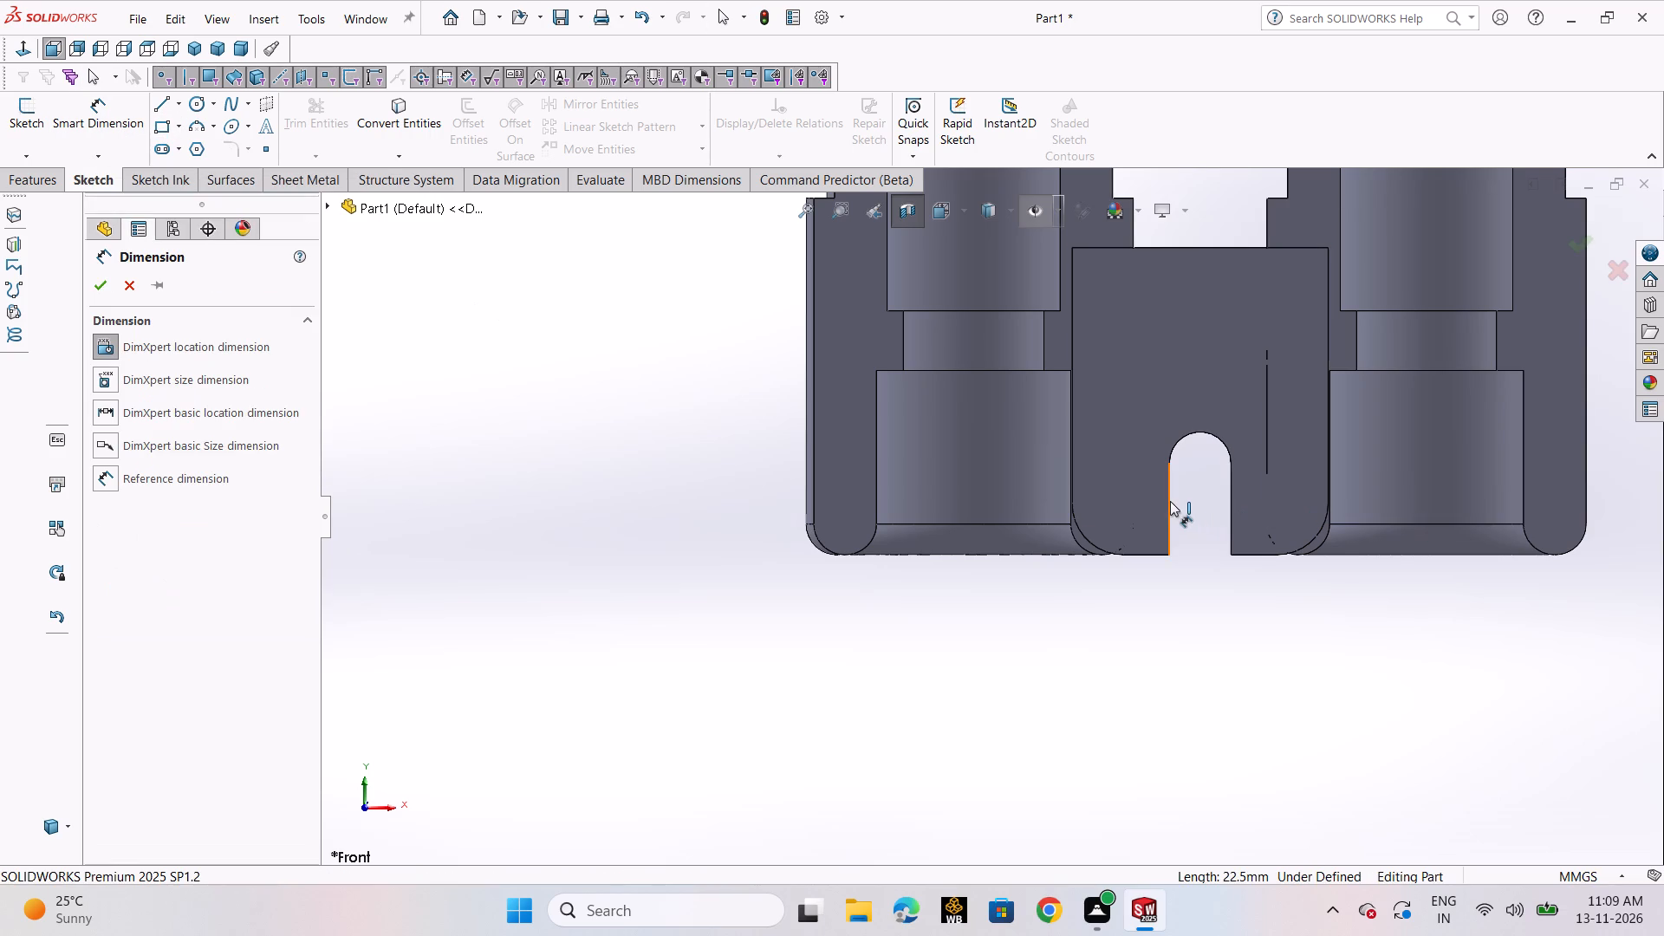
left_click(1170, 501)
left_click(1231, 497)
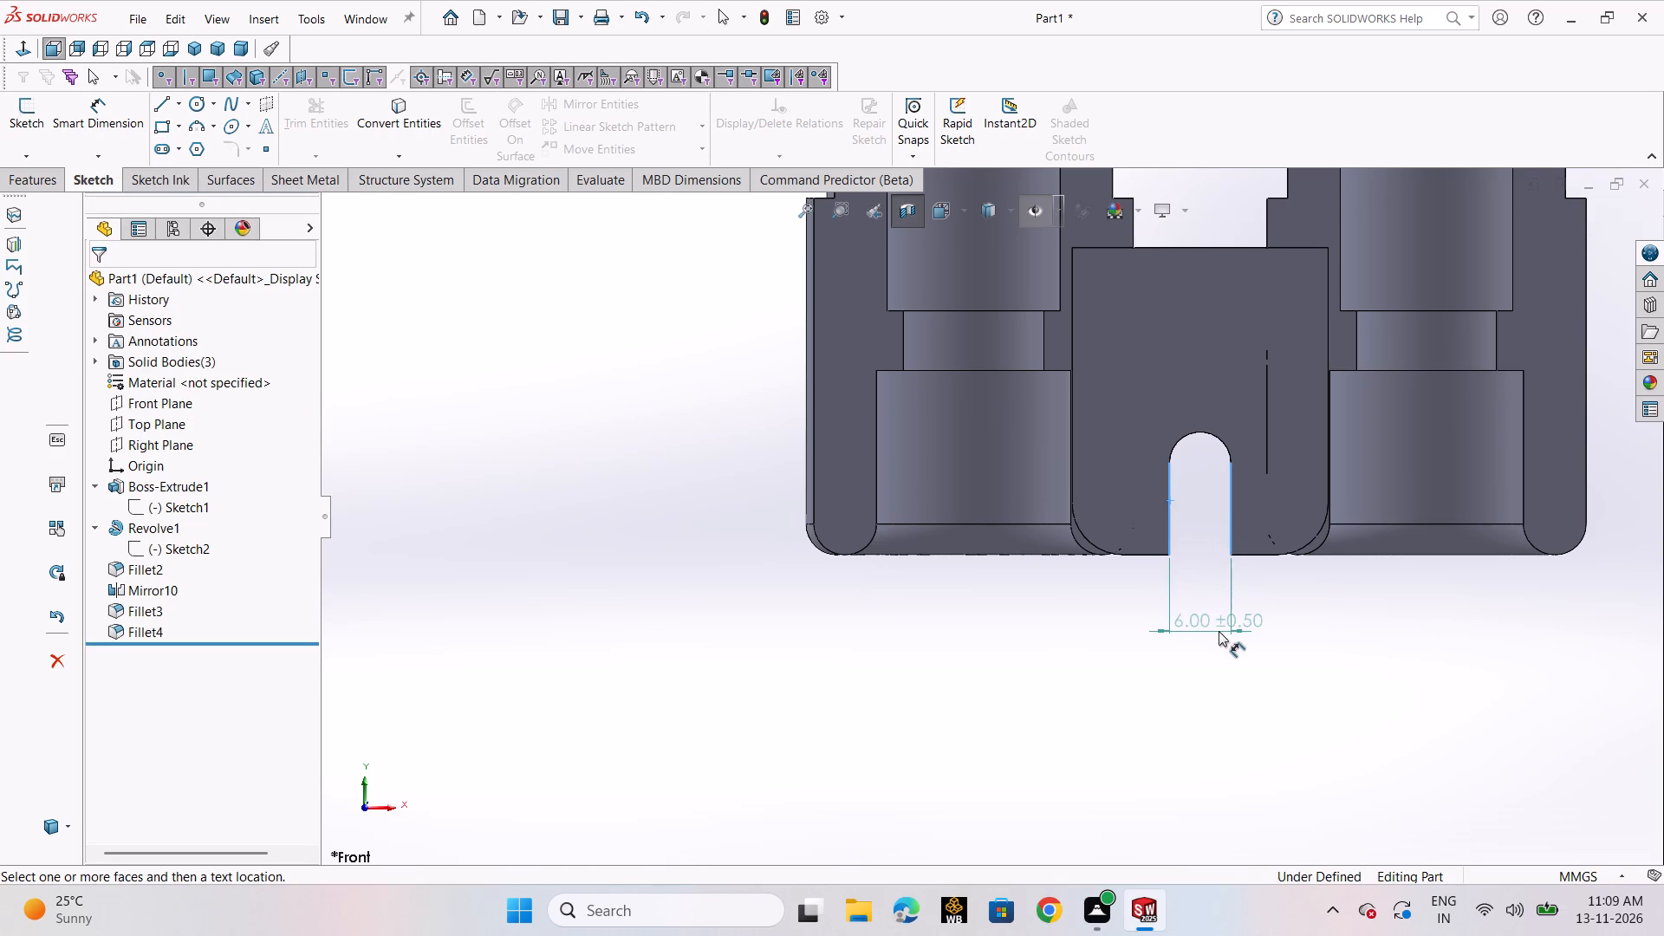
key("Escape")
Try to measure the rounded top edge of the bridge's slot with the dimension tool.
left_click(104, 114)
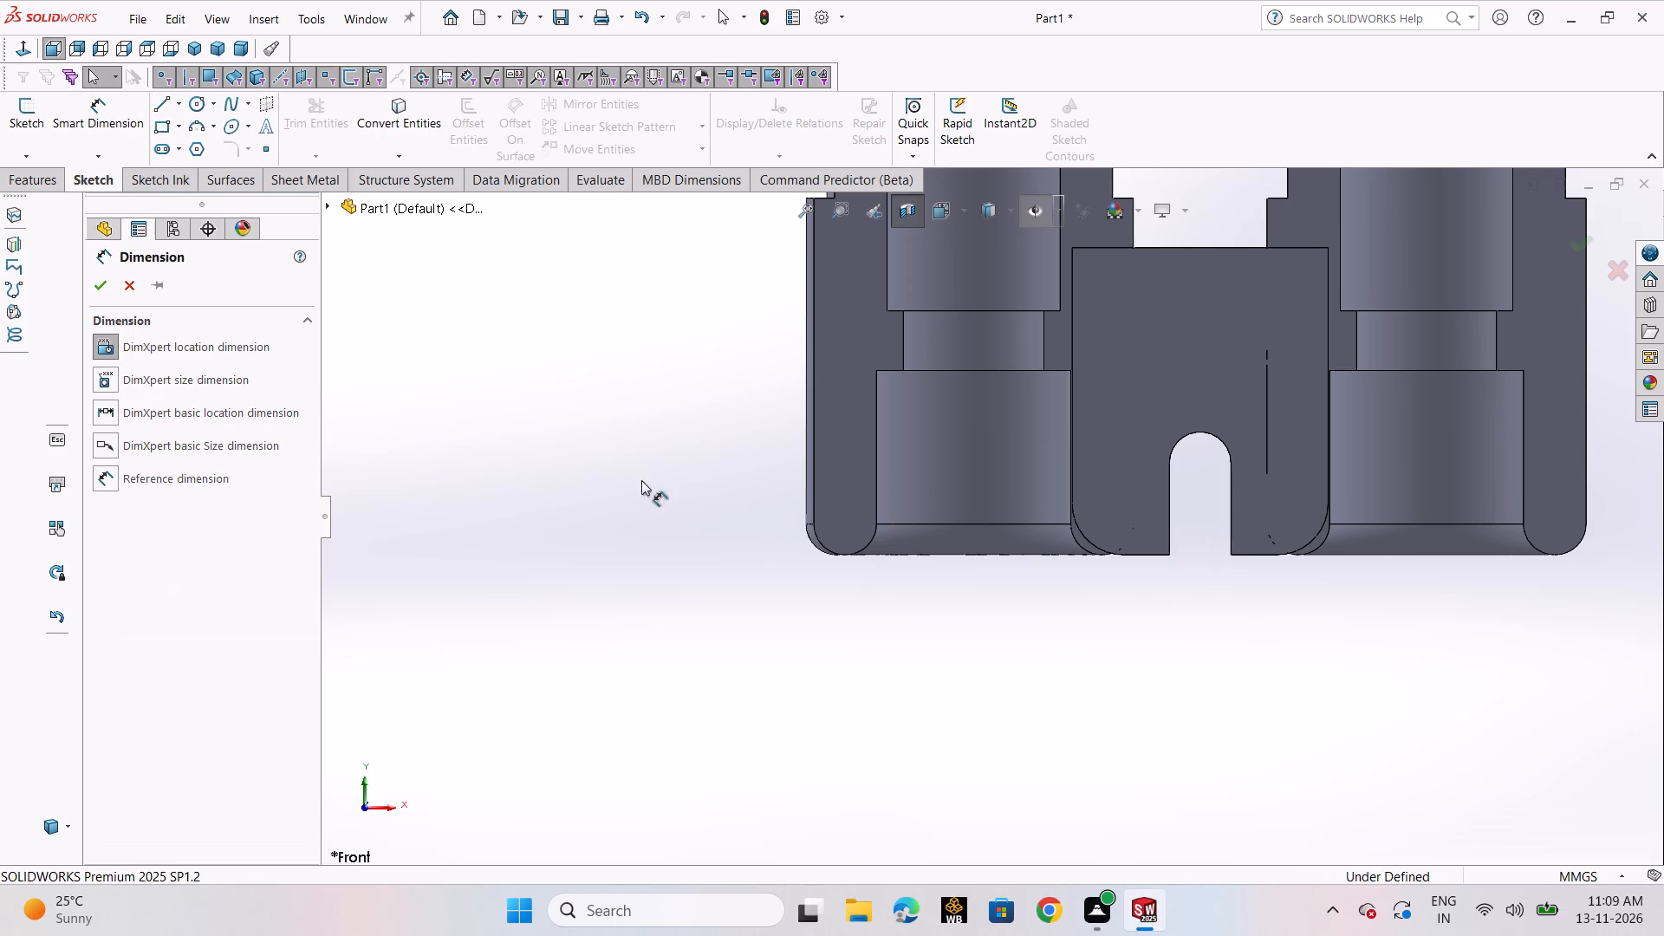
left_click(1200, 432)
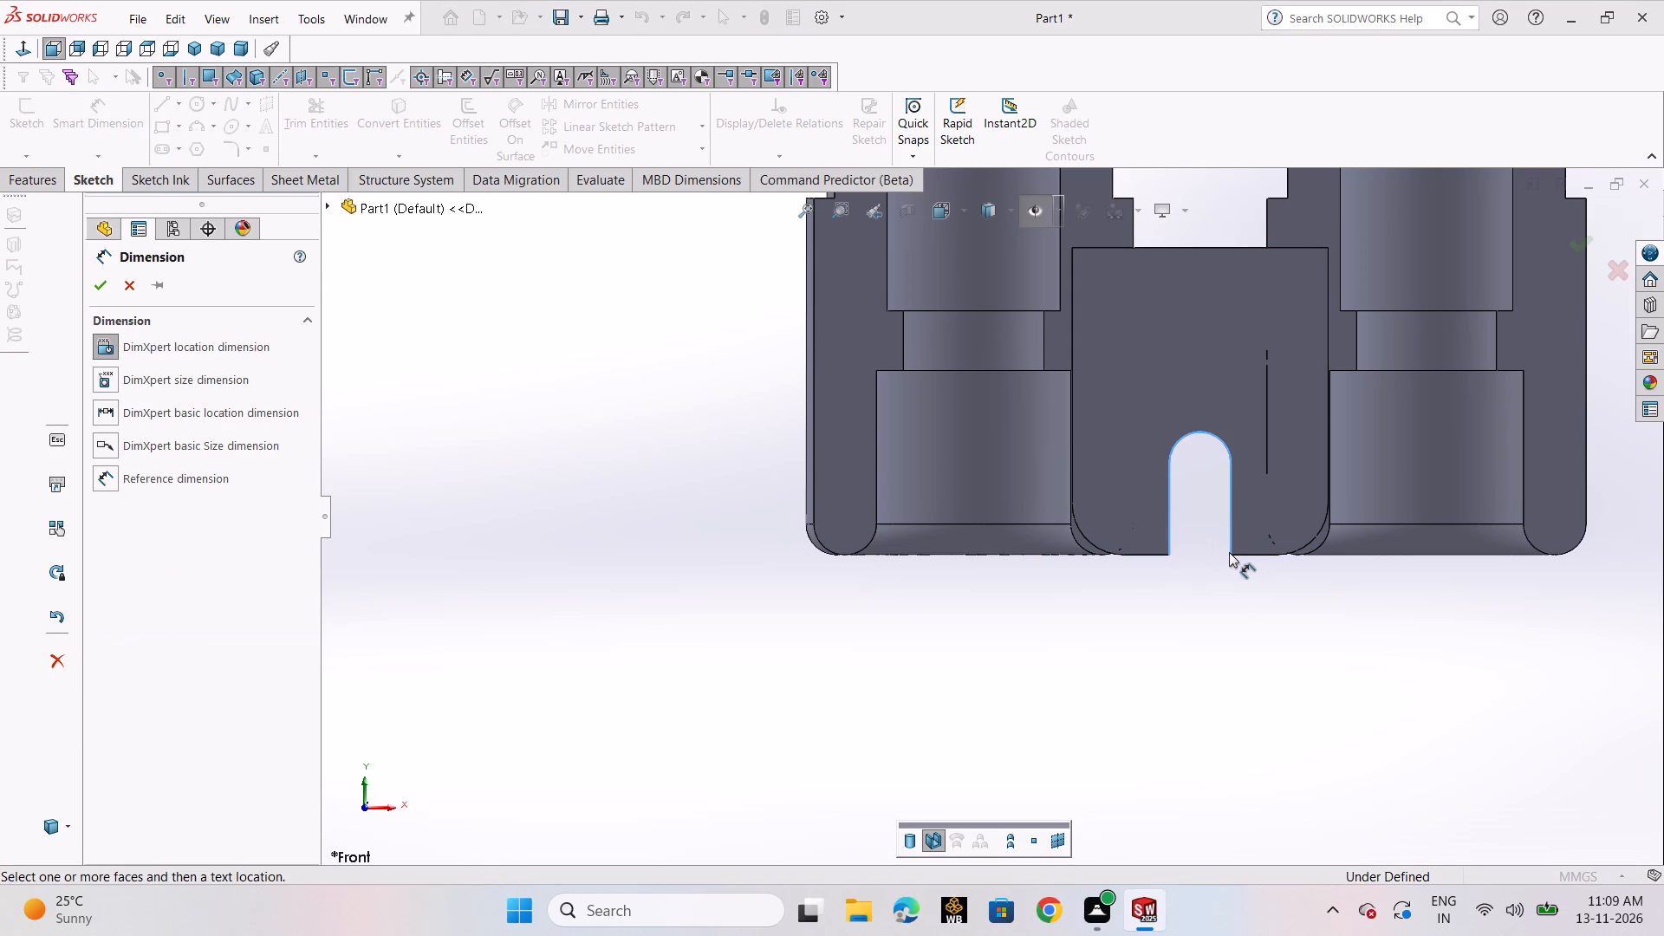
left_click(135, 289)
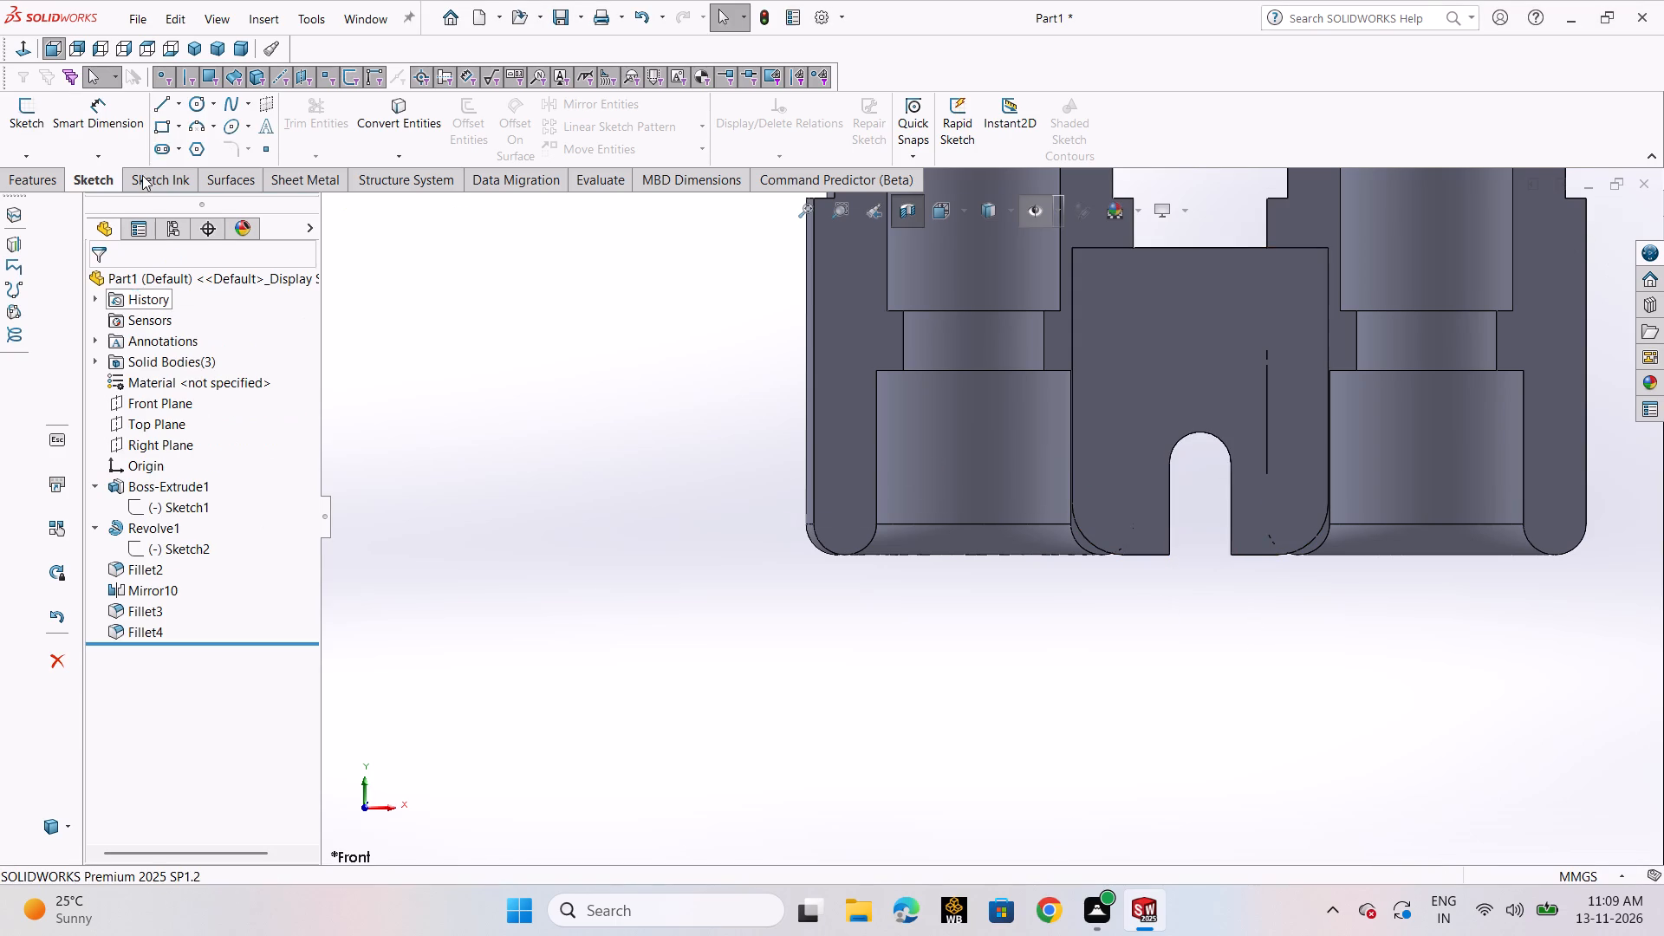
left_click(158, 109)
left_click(187, 133)
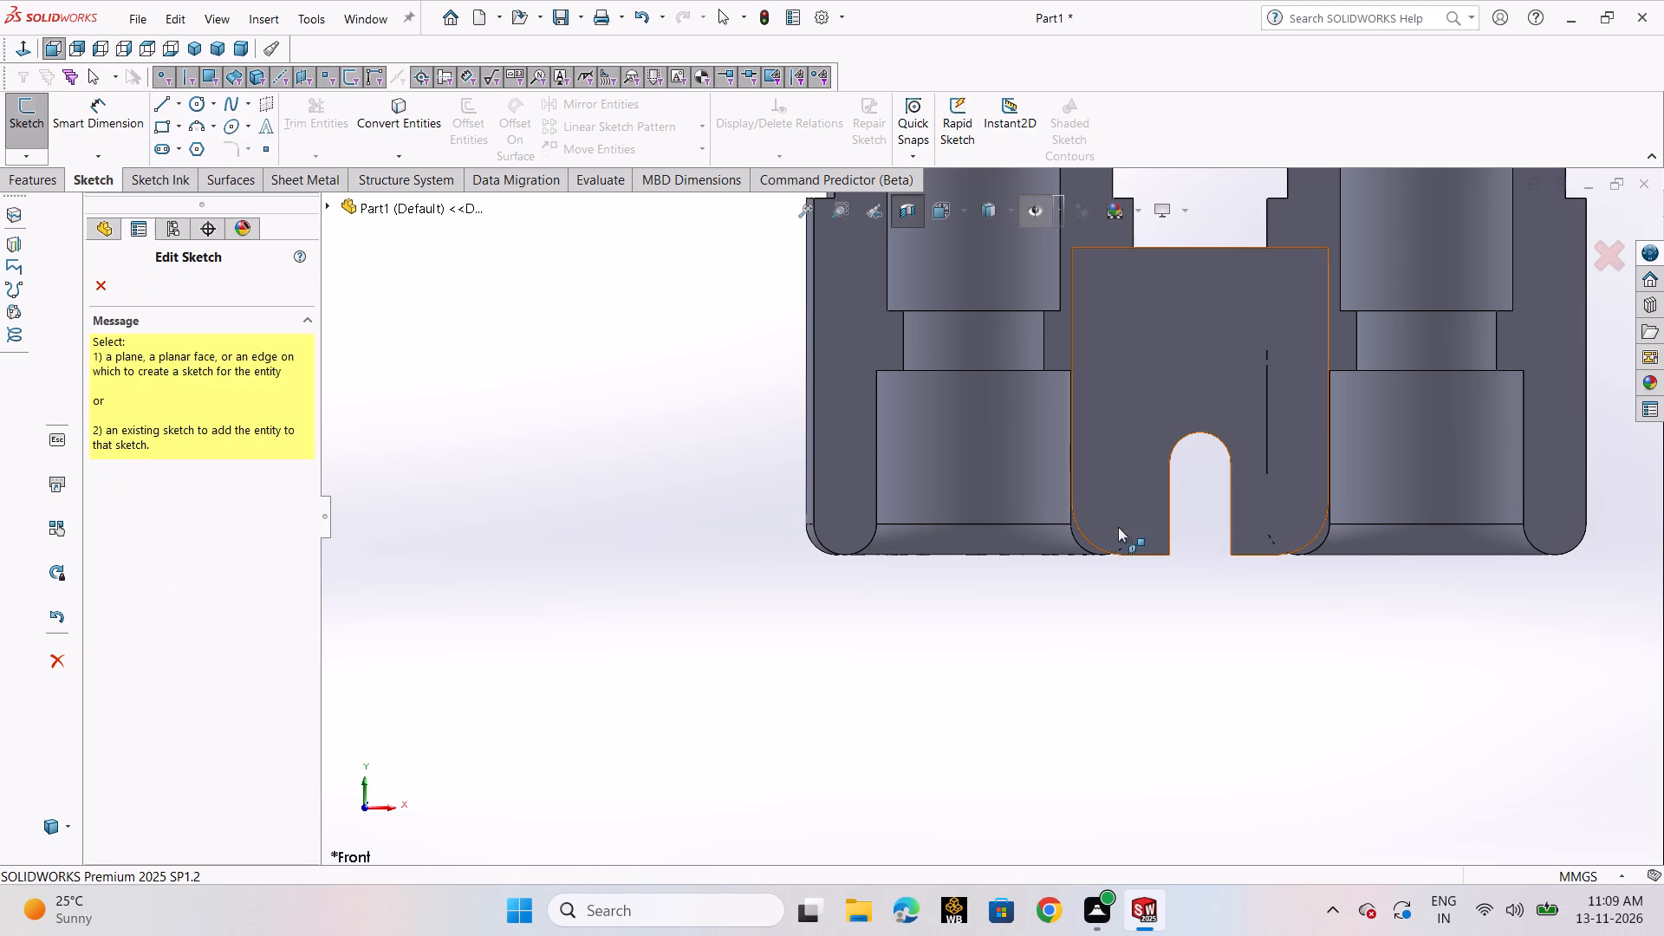
left_click(106, 286)
left_click(580, 451)
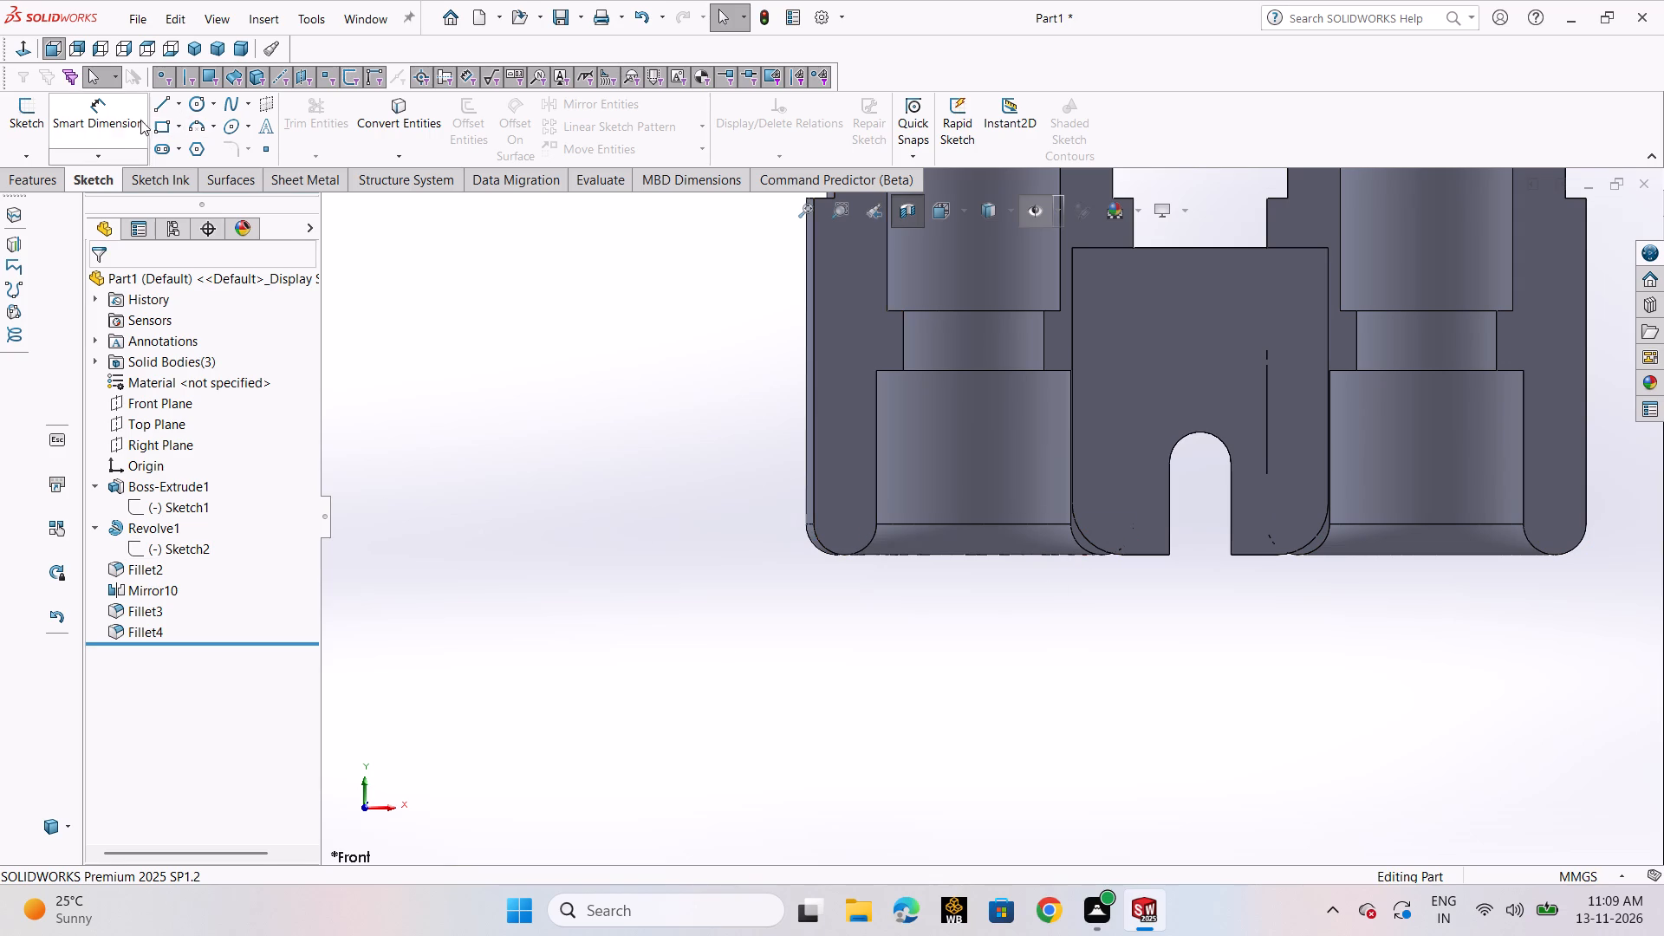
left_click(115, 124)
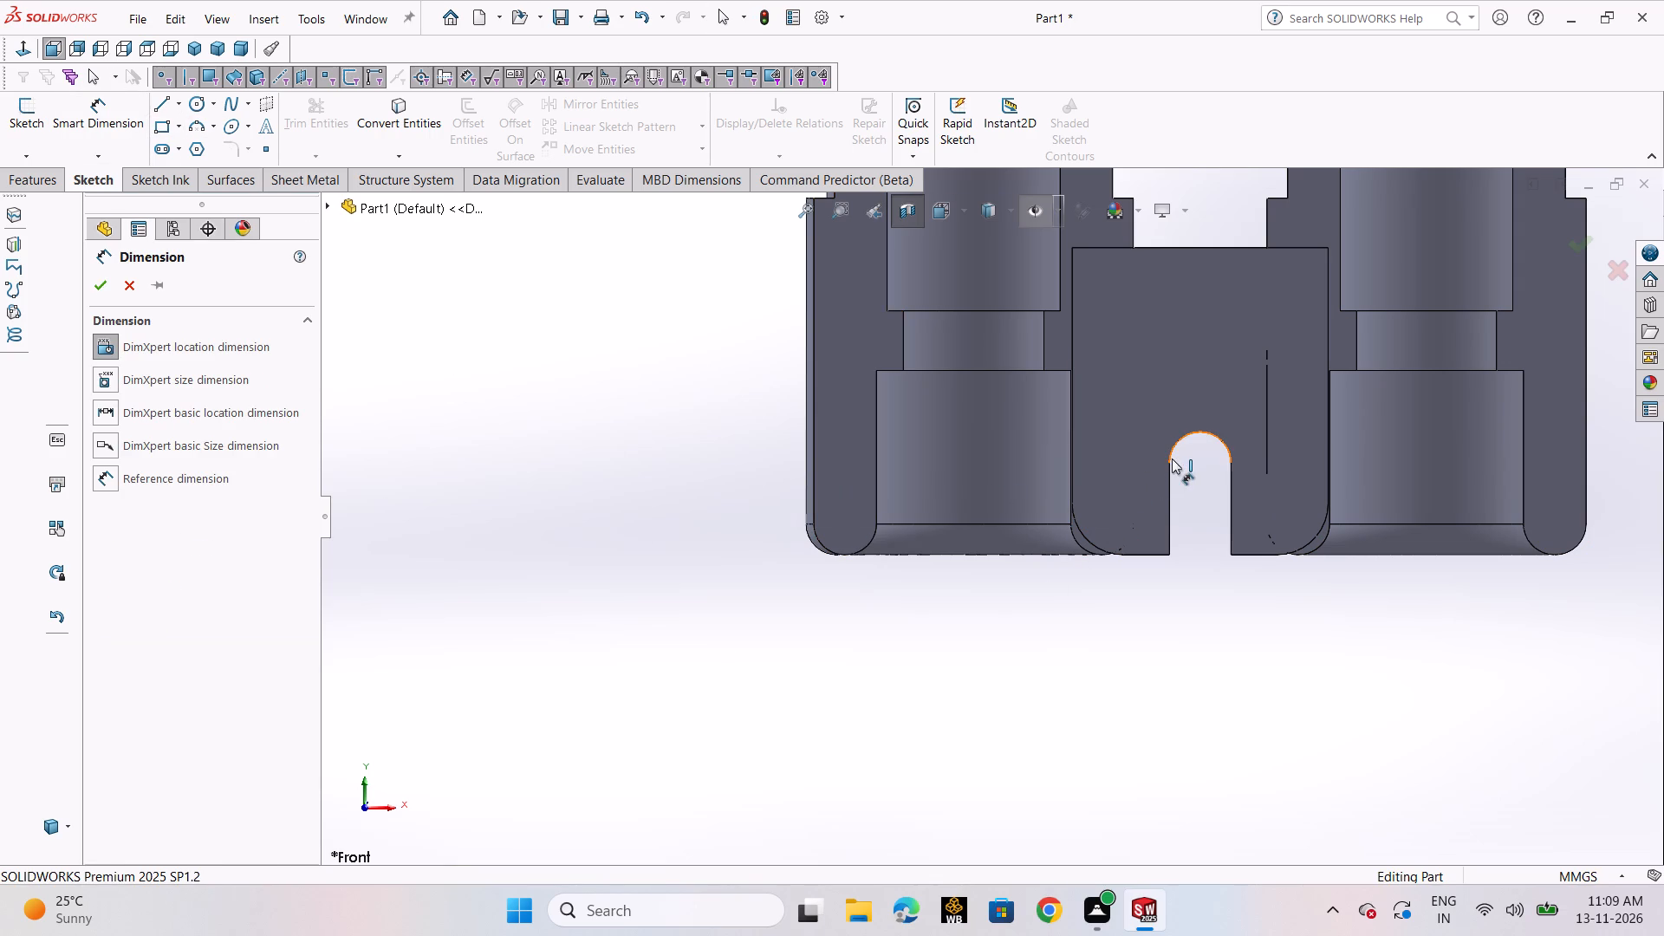
left_click(1177, 445)
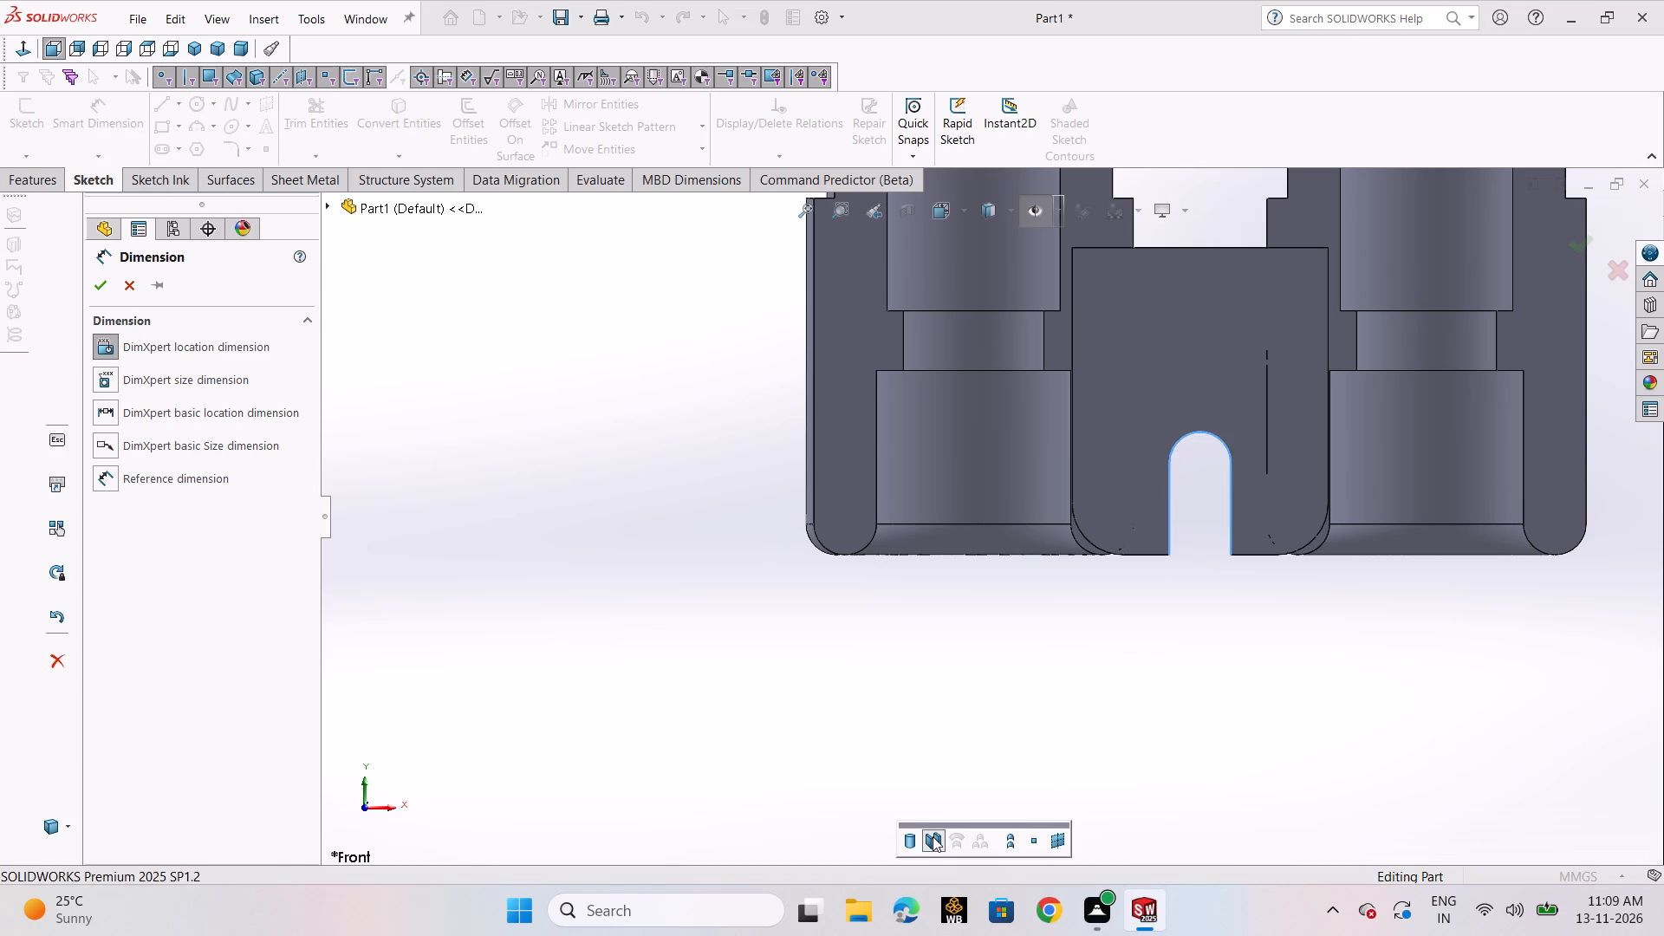
left_click(465, 538)
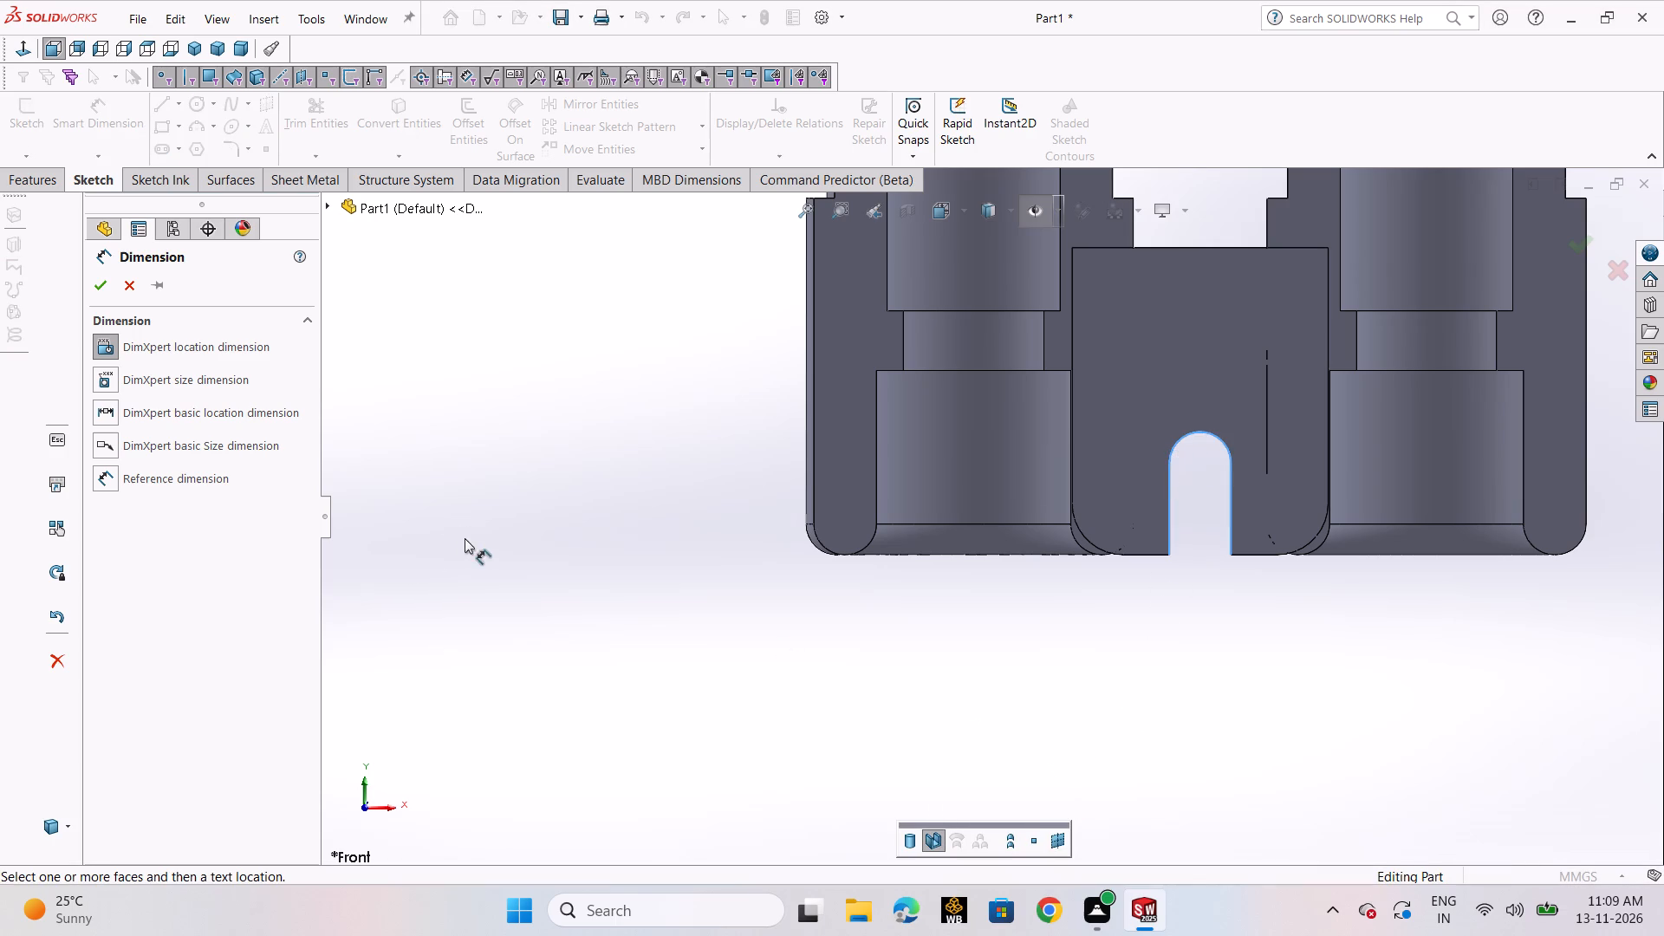
left_click(125, 287)
left_click(602, 468)
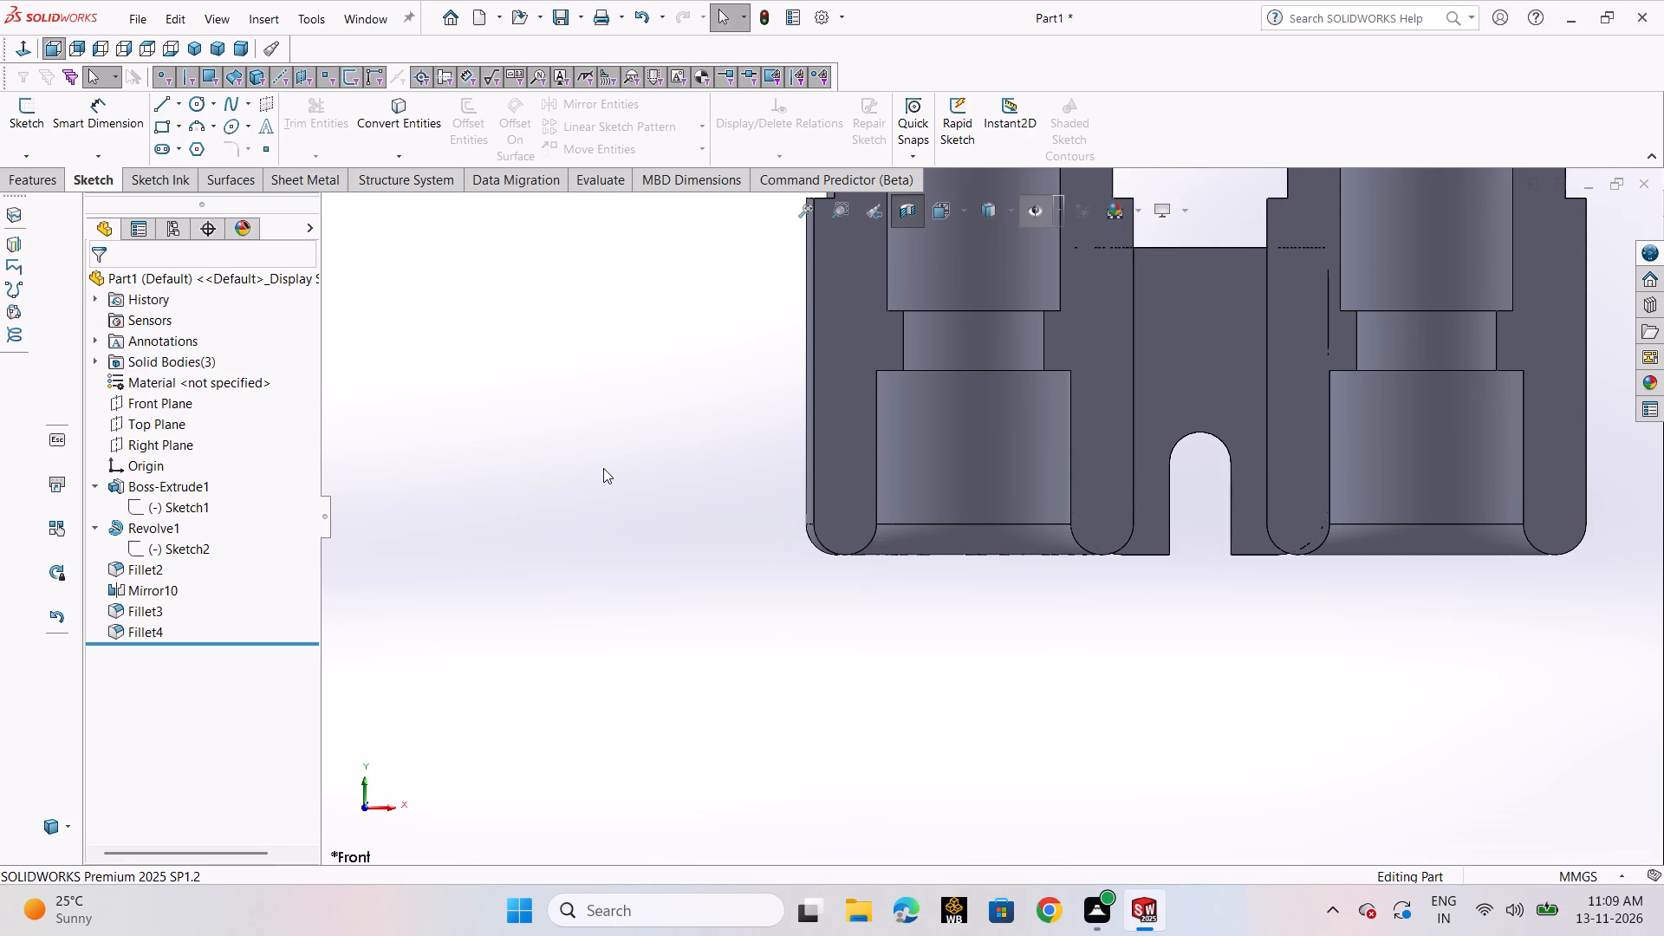
Turn off the section view and start a sketch on the front face of the central bridge.
left_click(1236, 351)
scroll(682, 517, "up", 2)
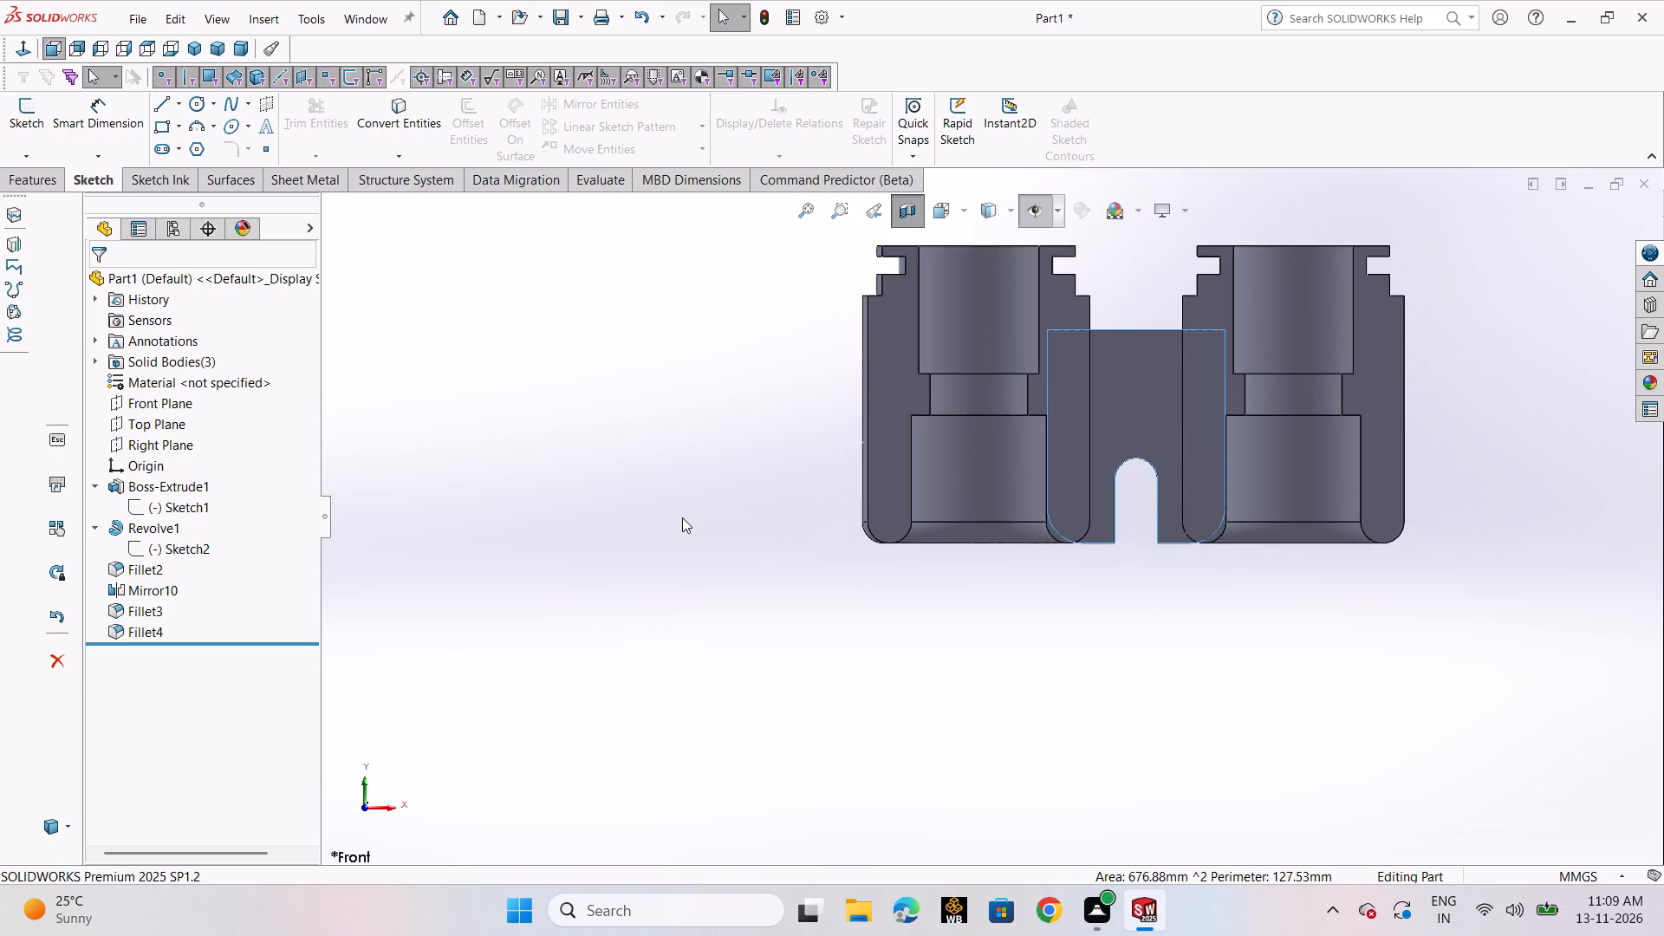
middle_click_drag(783, 523, 760, 623)
scroll(758, 615, "up", 1)
left_click(906, 210)
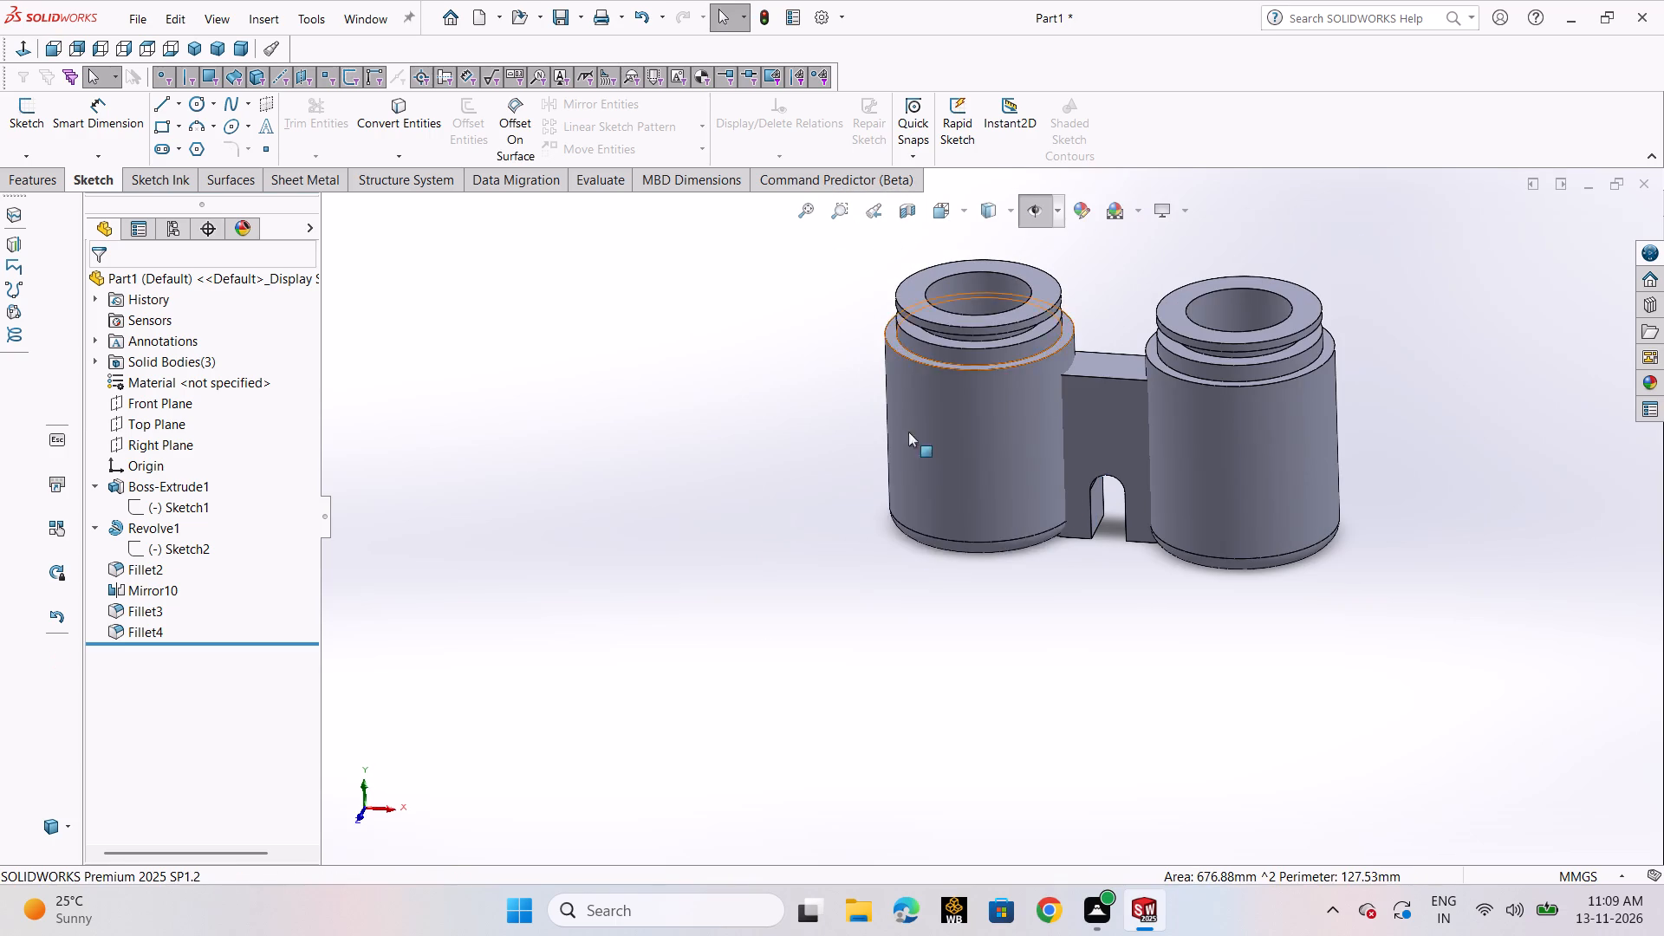
left_click_drag(930, 597, 939, 598)
left_click(1118, 432)
left_click(1207, 374)
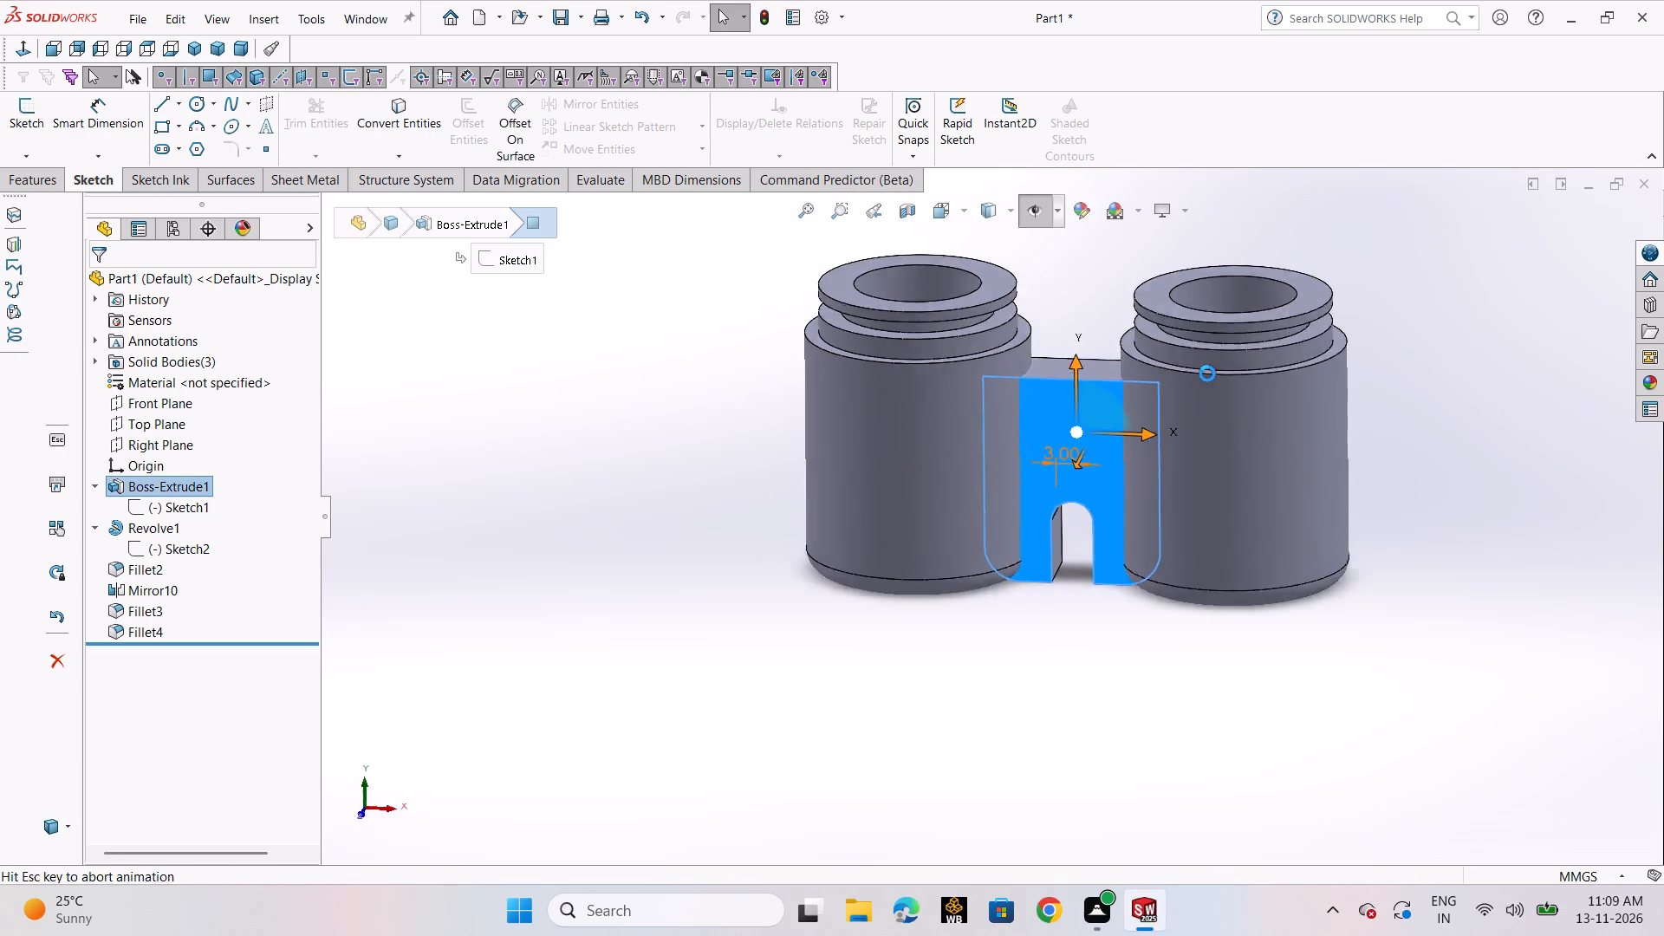
left_click(411, 430)
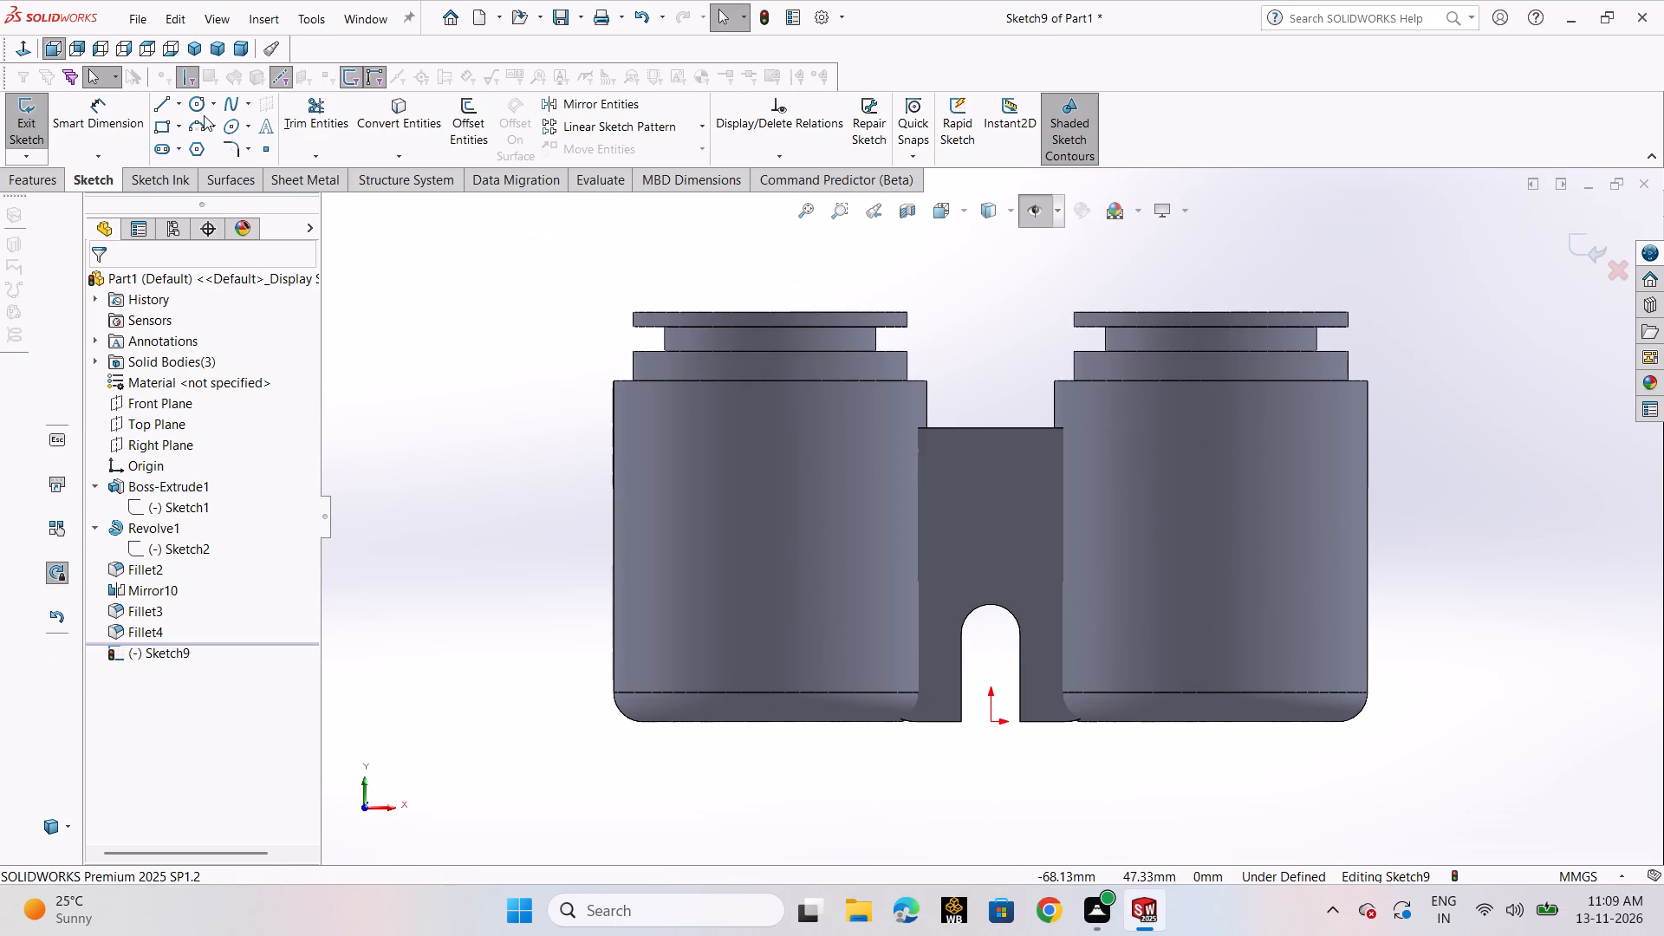
Measure the radius of the slot's rounded top and its vertical distance from the origin.
left_click(195, 111)
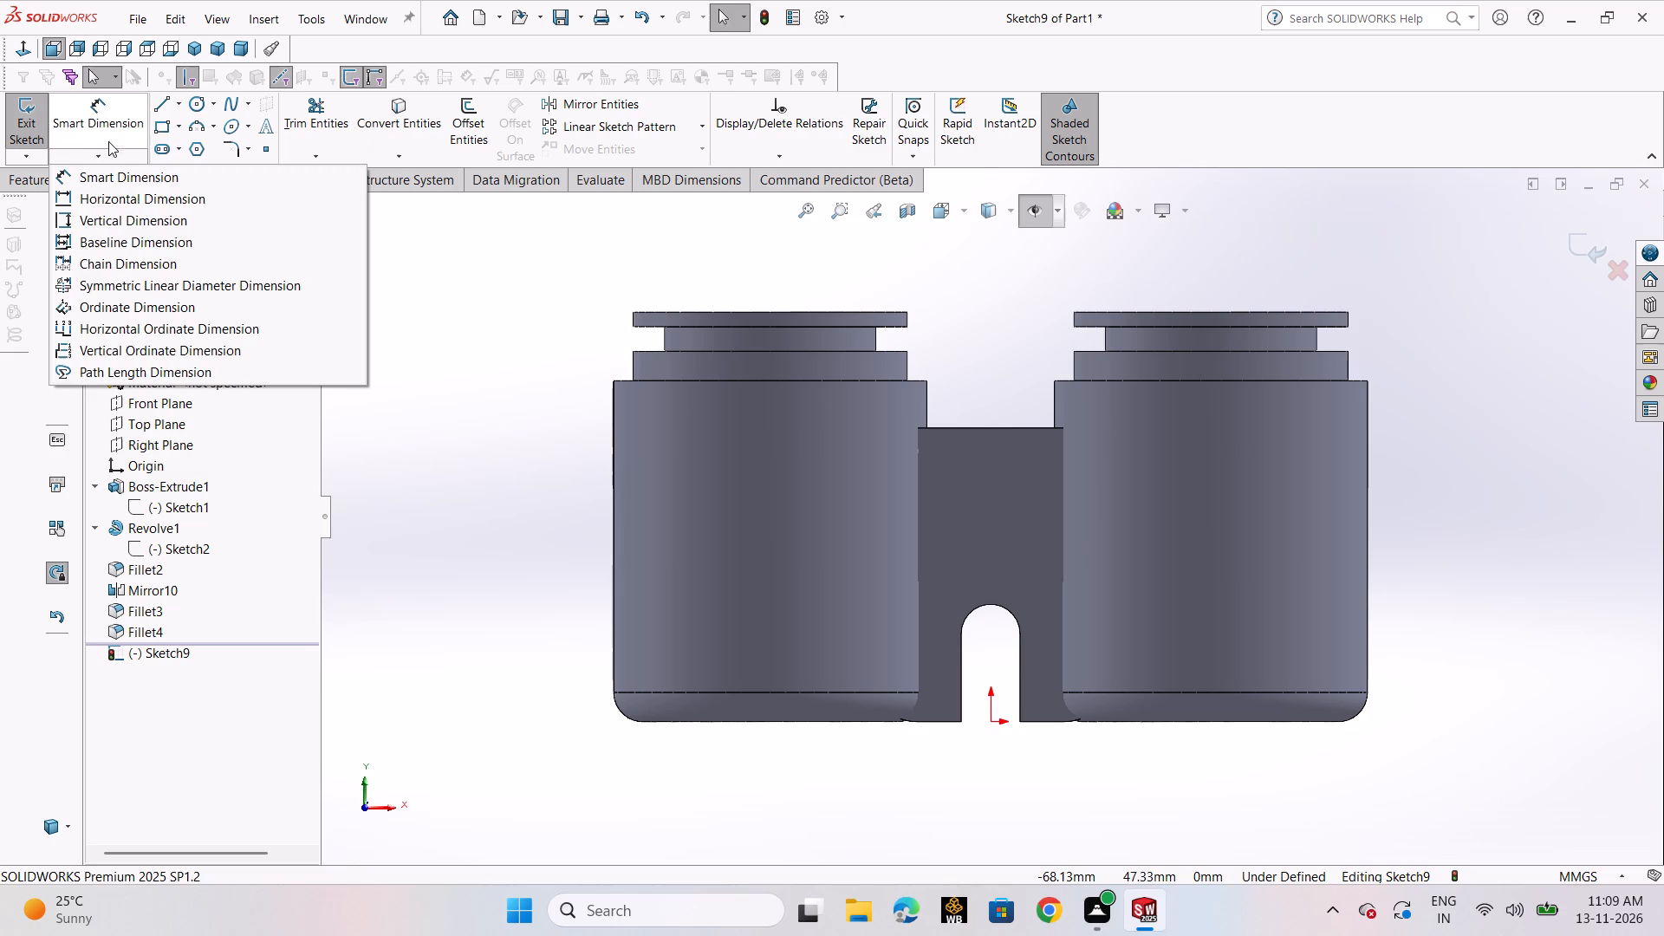
left_click(101, 124)
left_click(1004, 608)
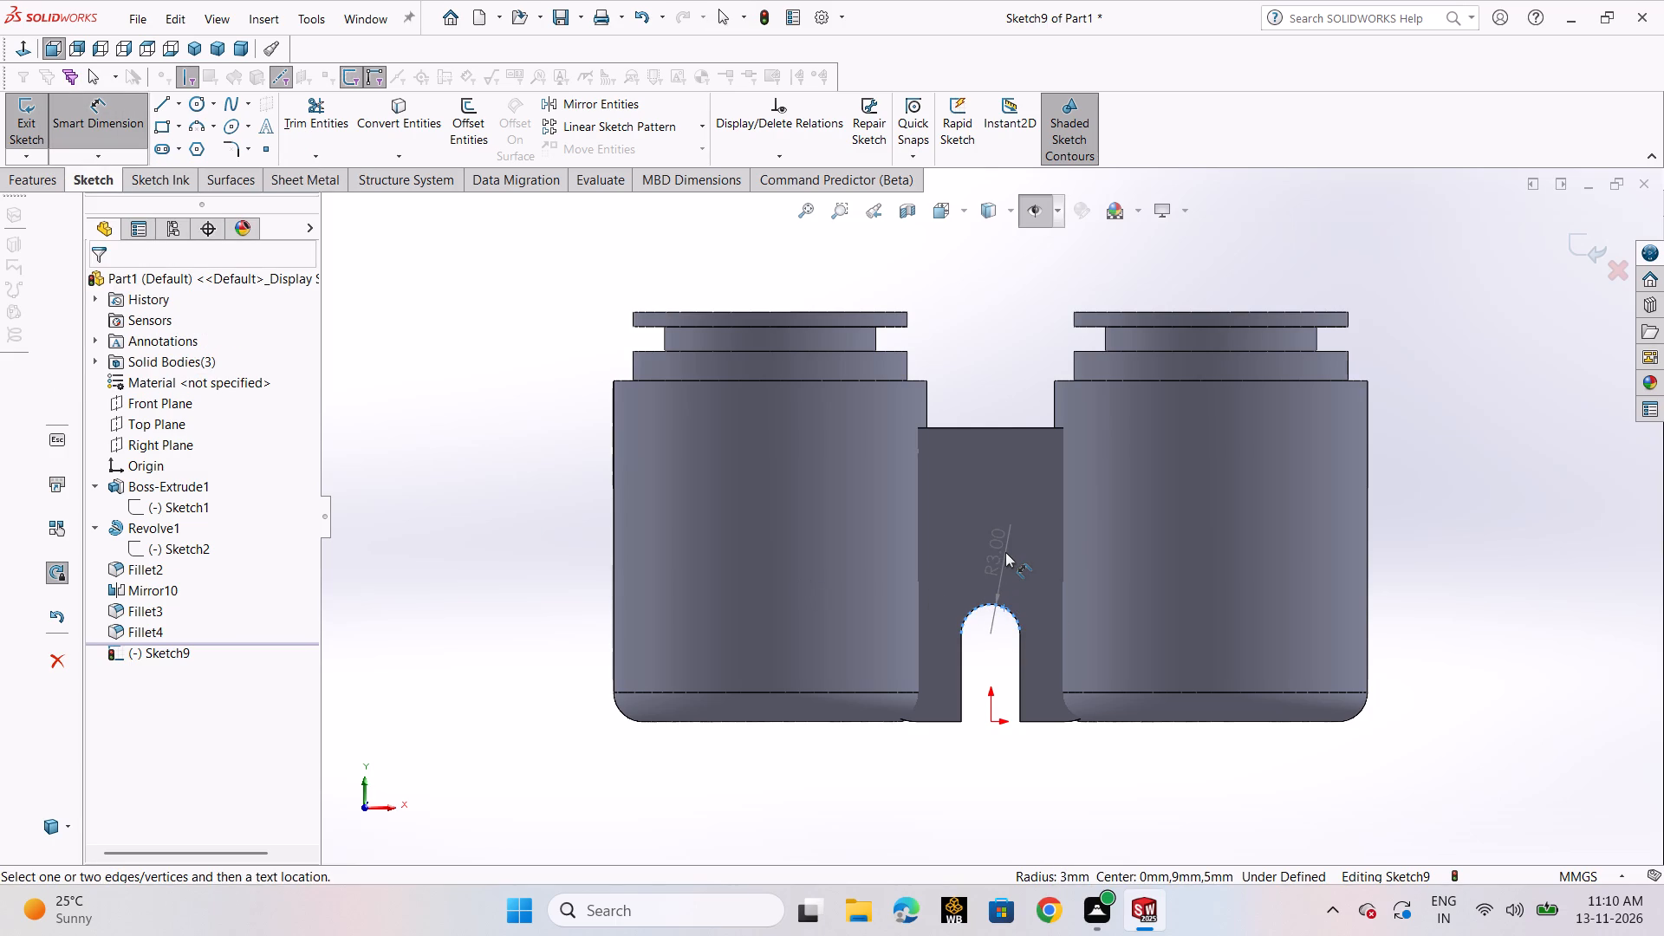
key("Escape")
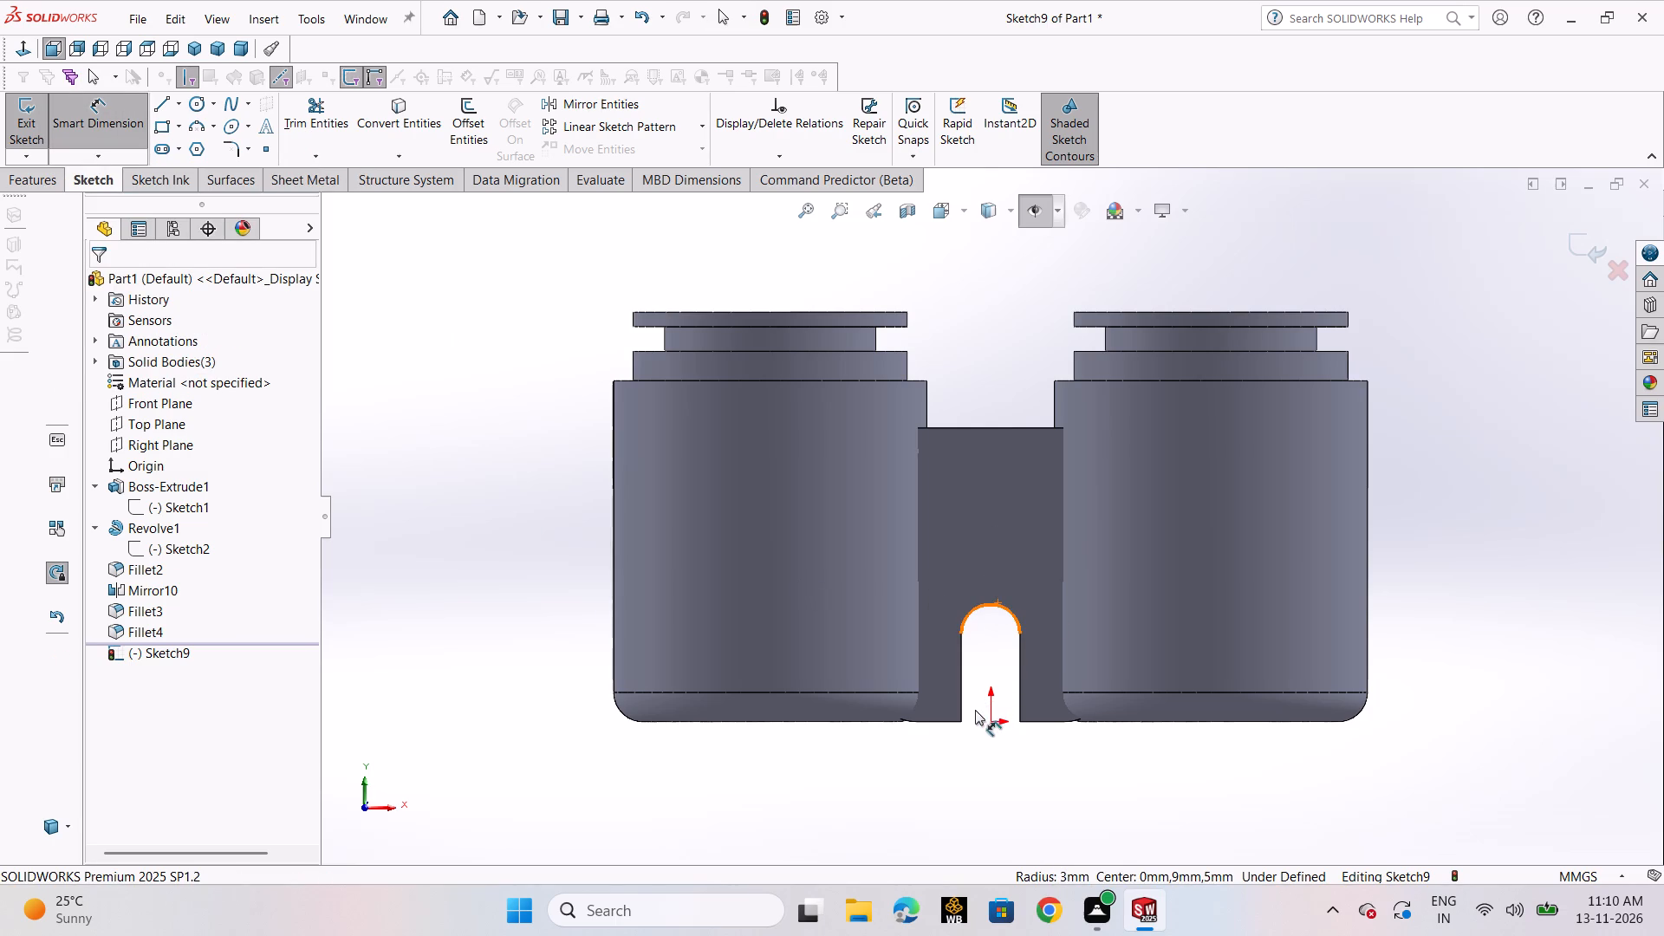
left_click(995, 724)
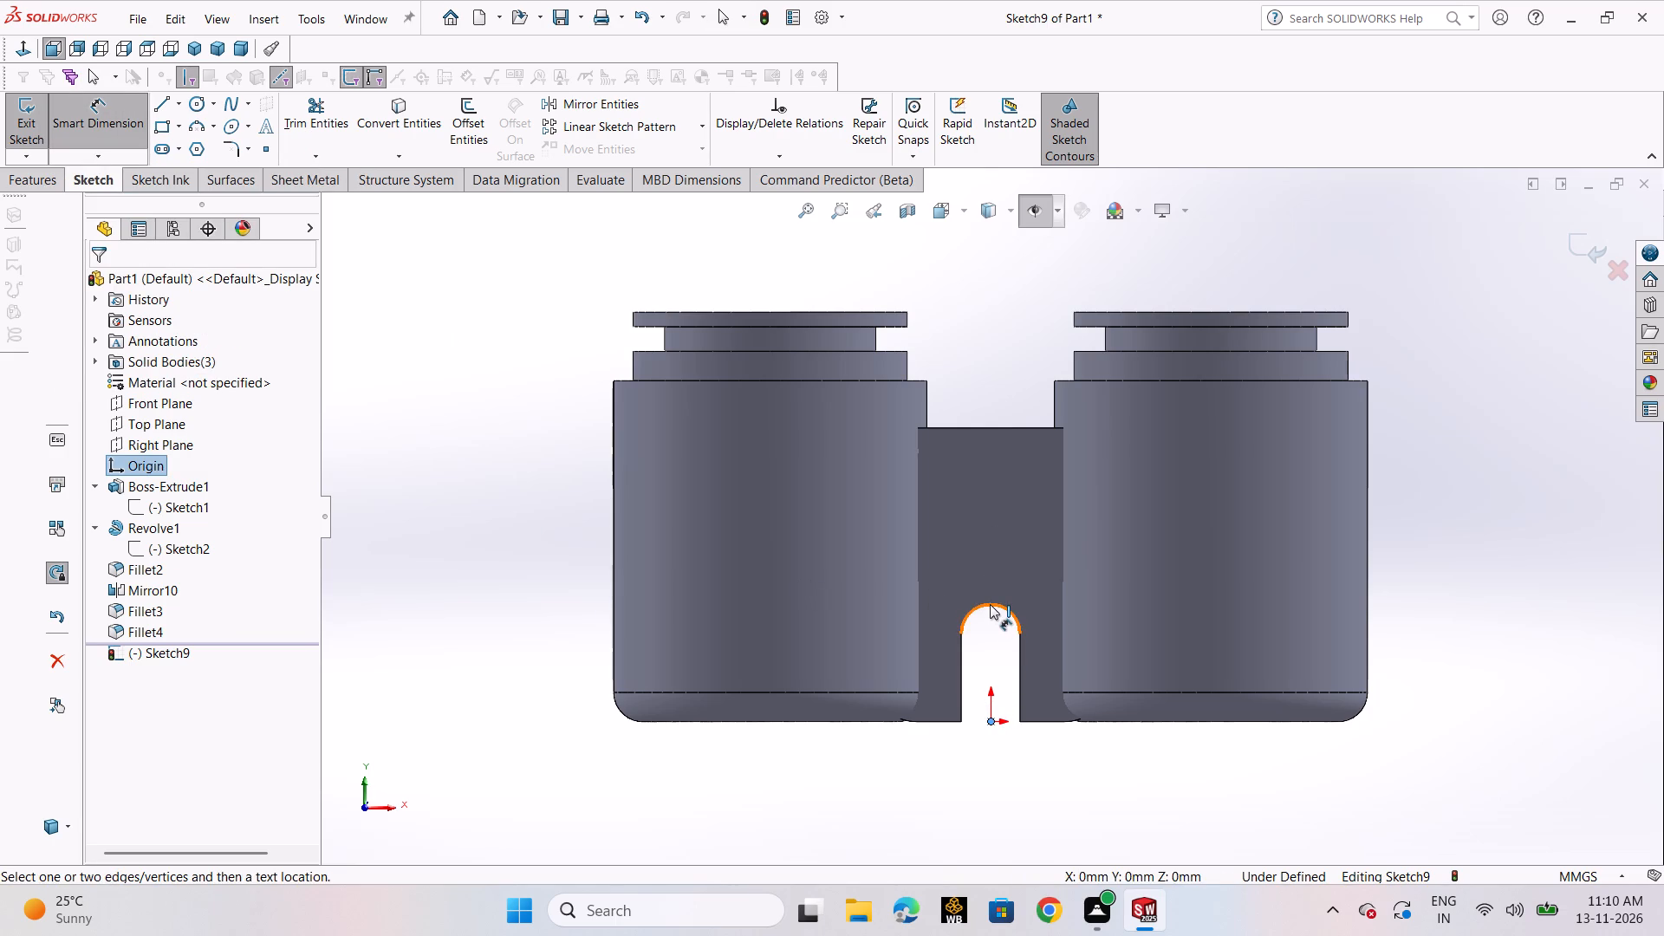
left_click(990, 604)
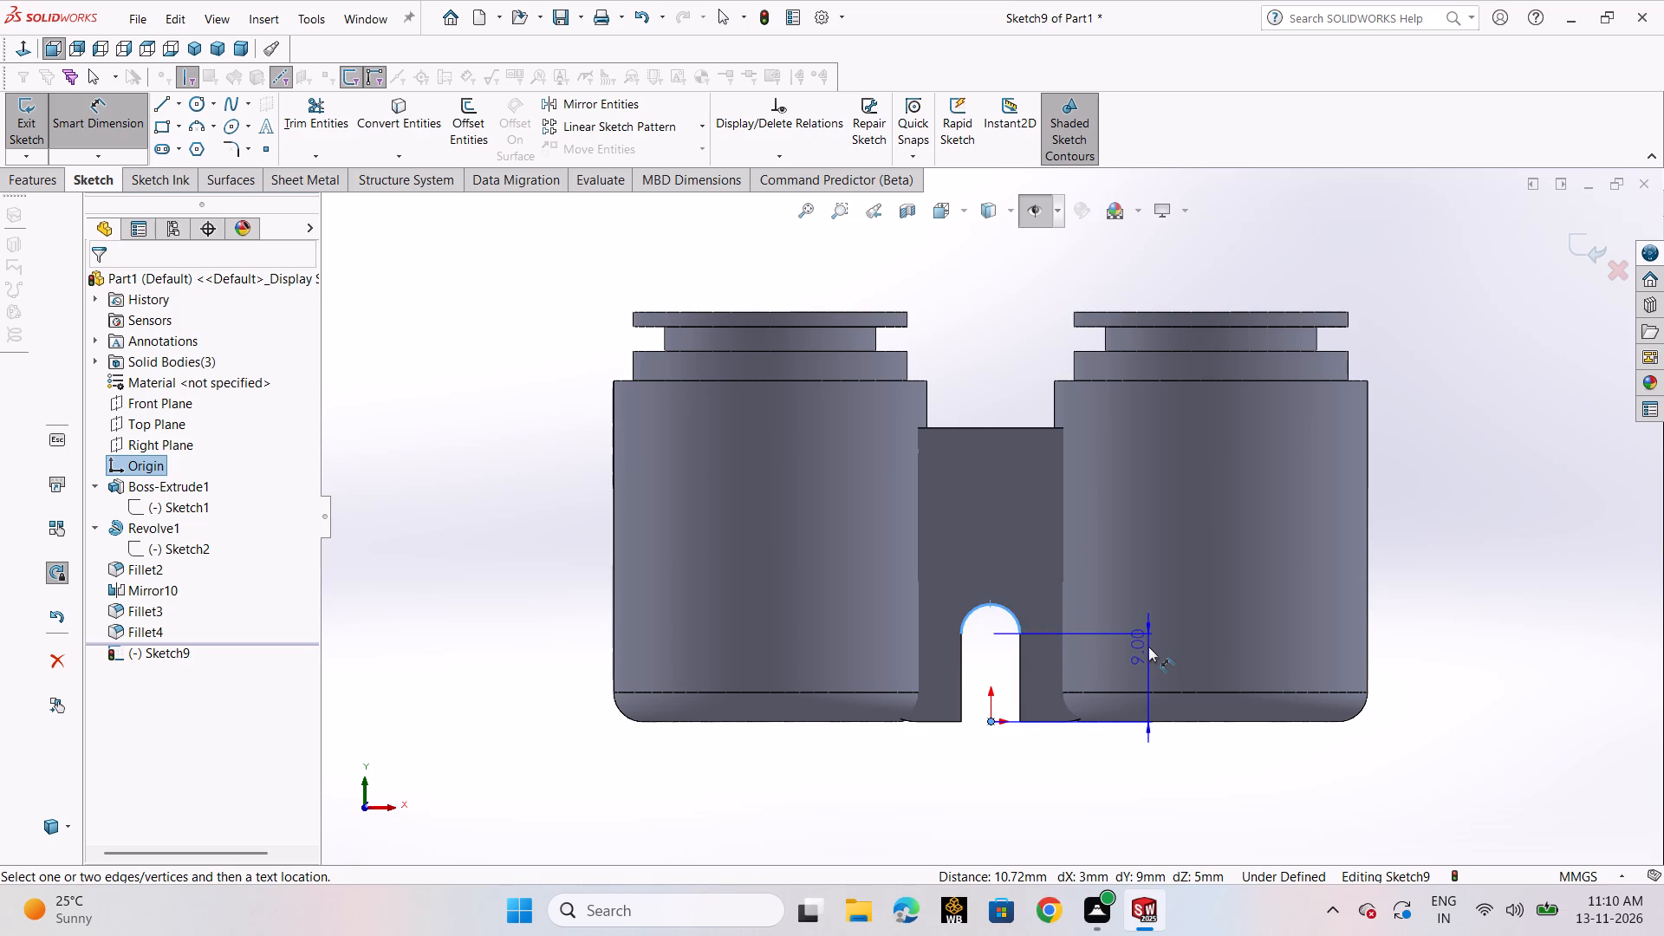
key("Escape")
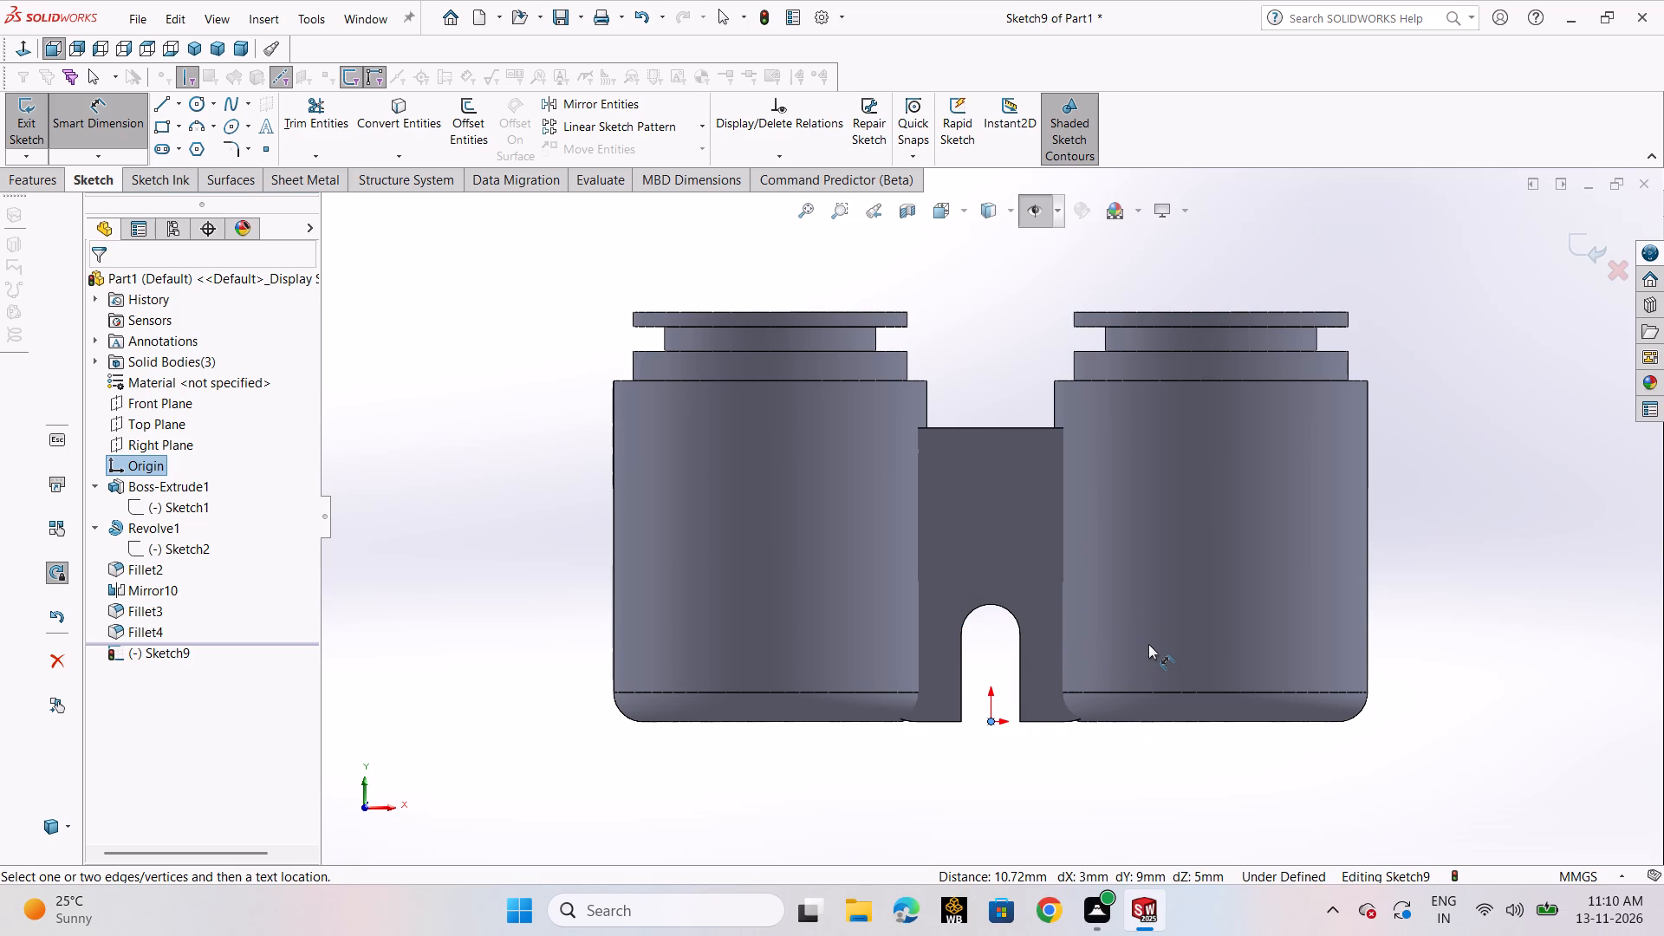
Return to the capsule part and sketch a corner rectangle about 9.2 mm wide and 20.3 mm tall from the dome's apex, with one side on the centerline.
left_click(1254, 835)
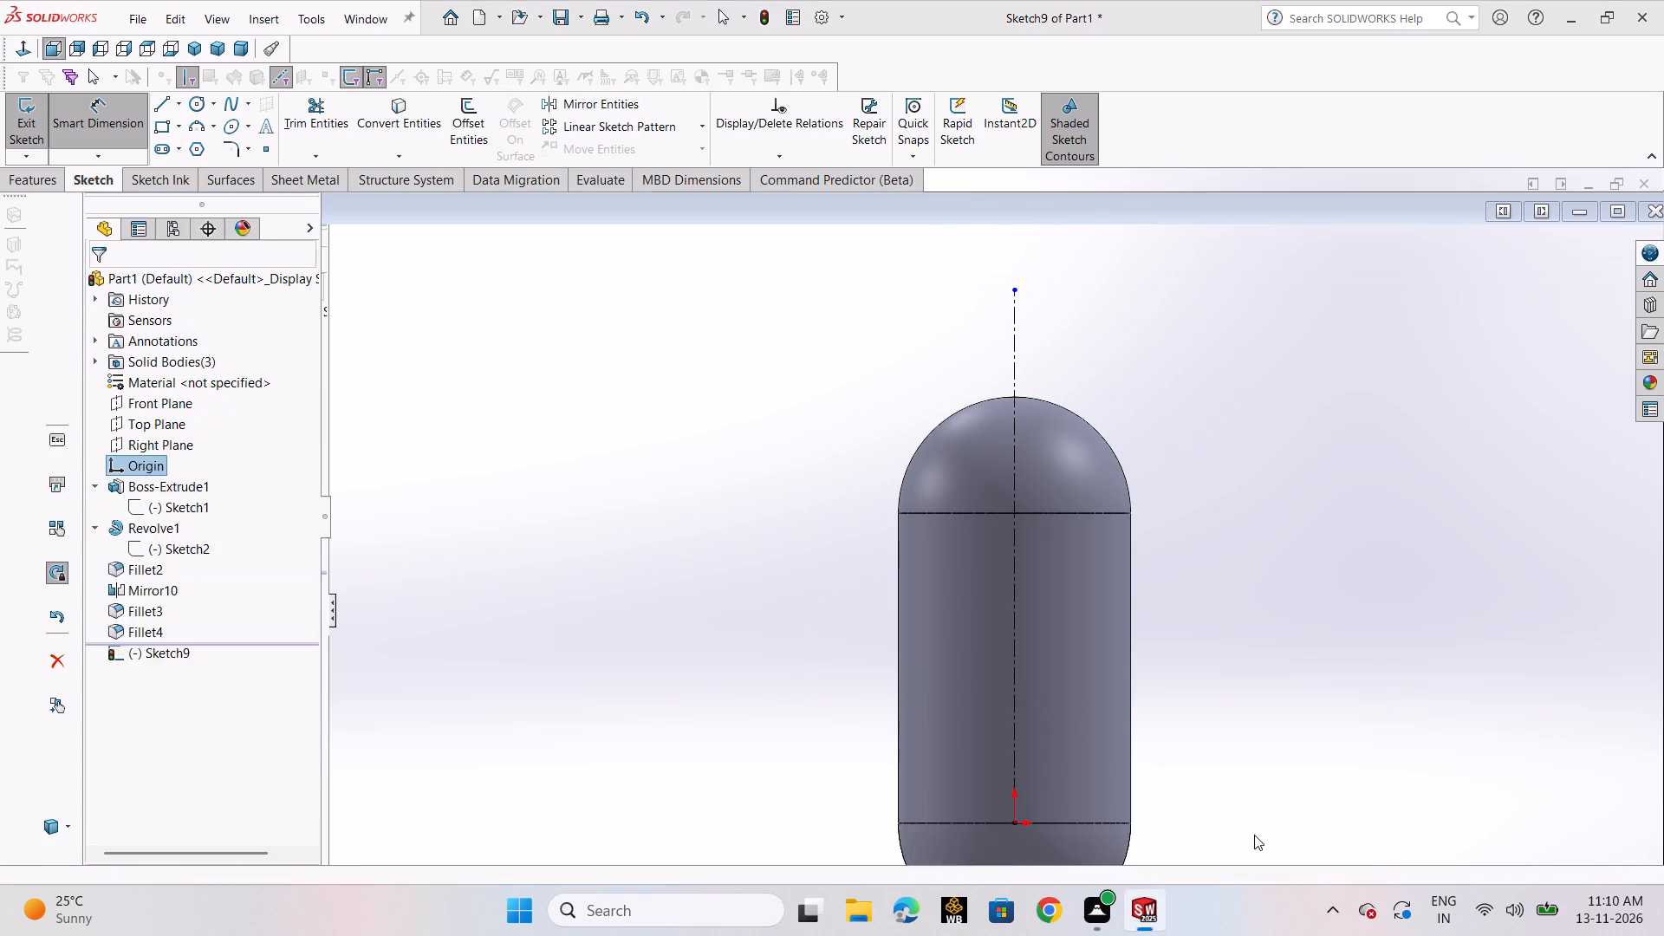
left_click(169, 124)
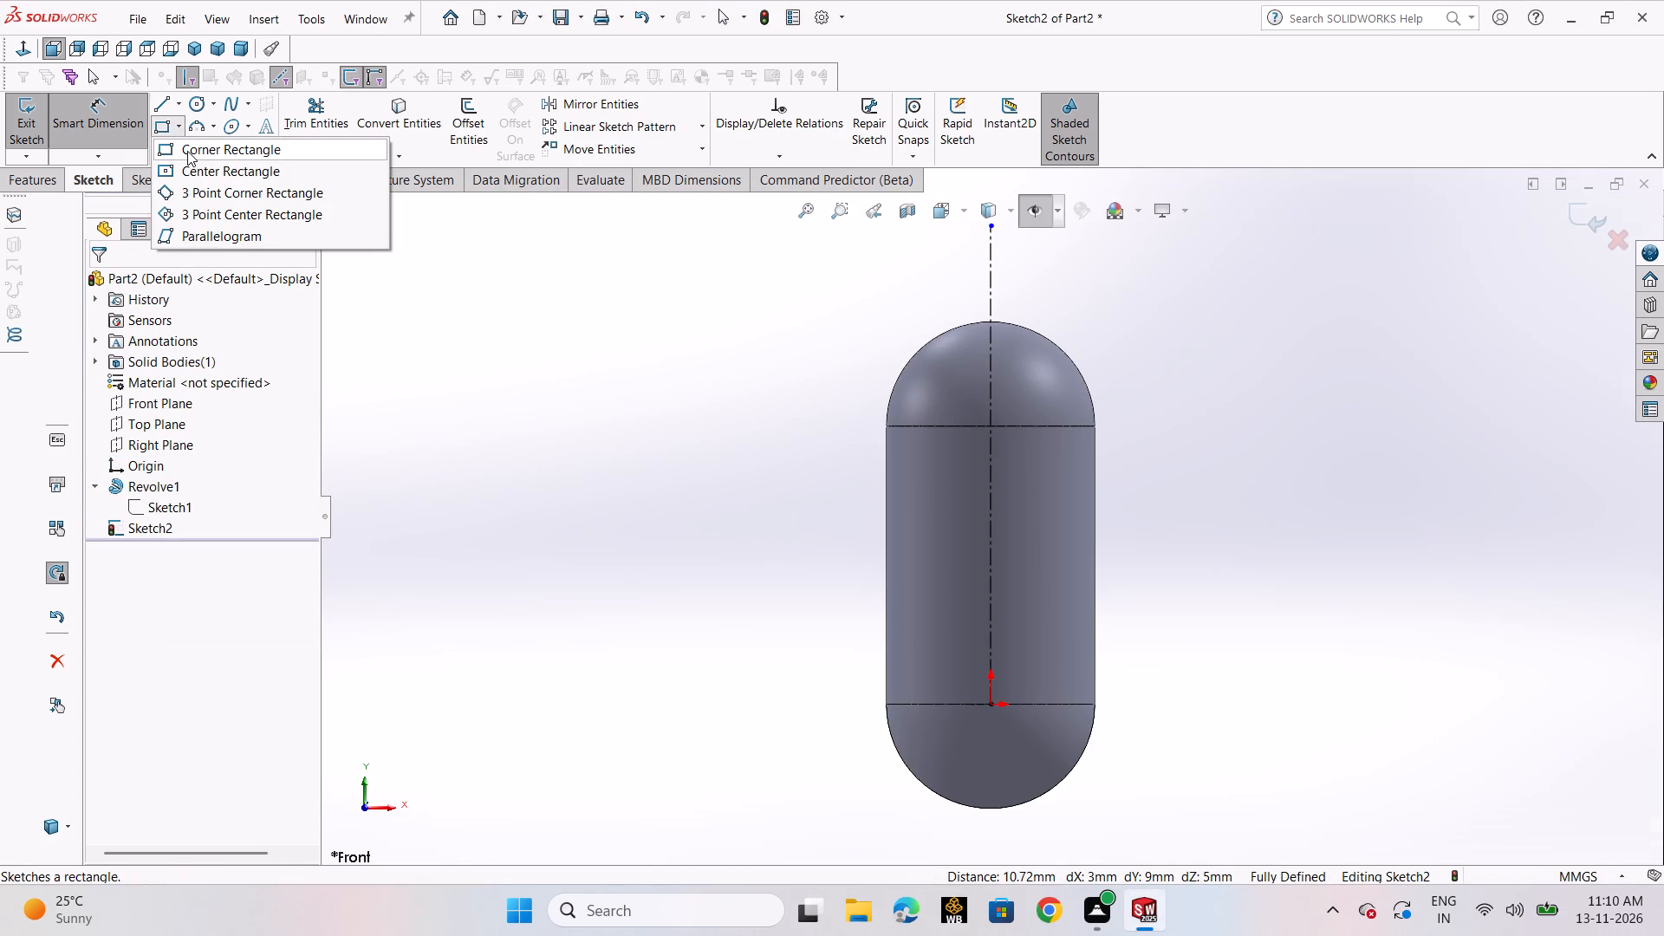
left_click(187, 151)
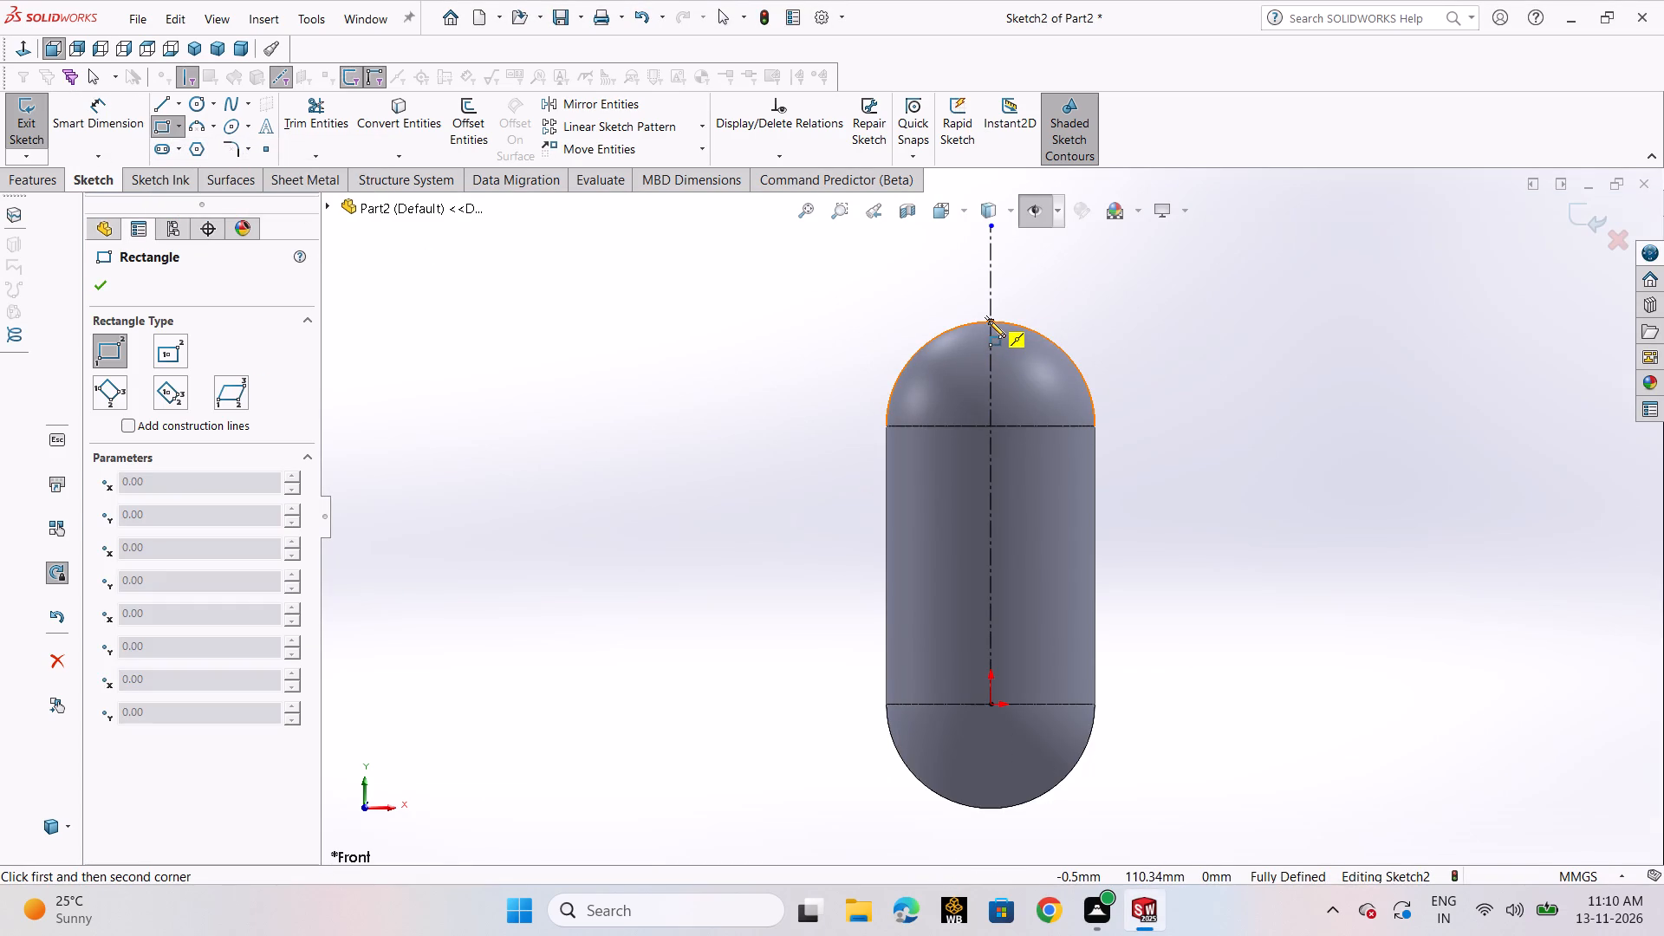
left_click(989, 321)
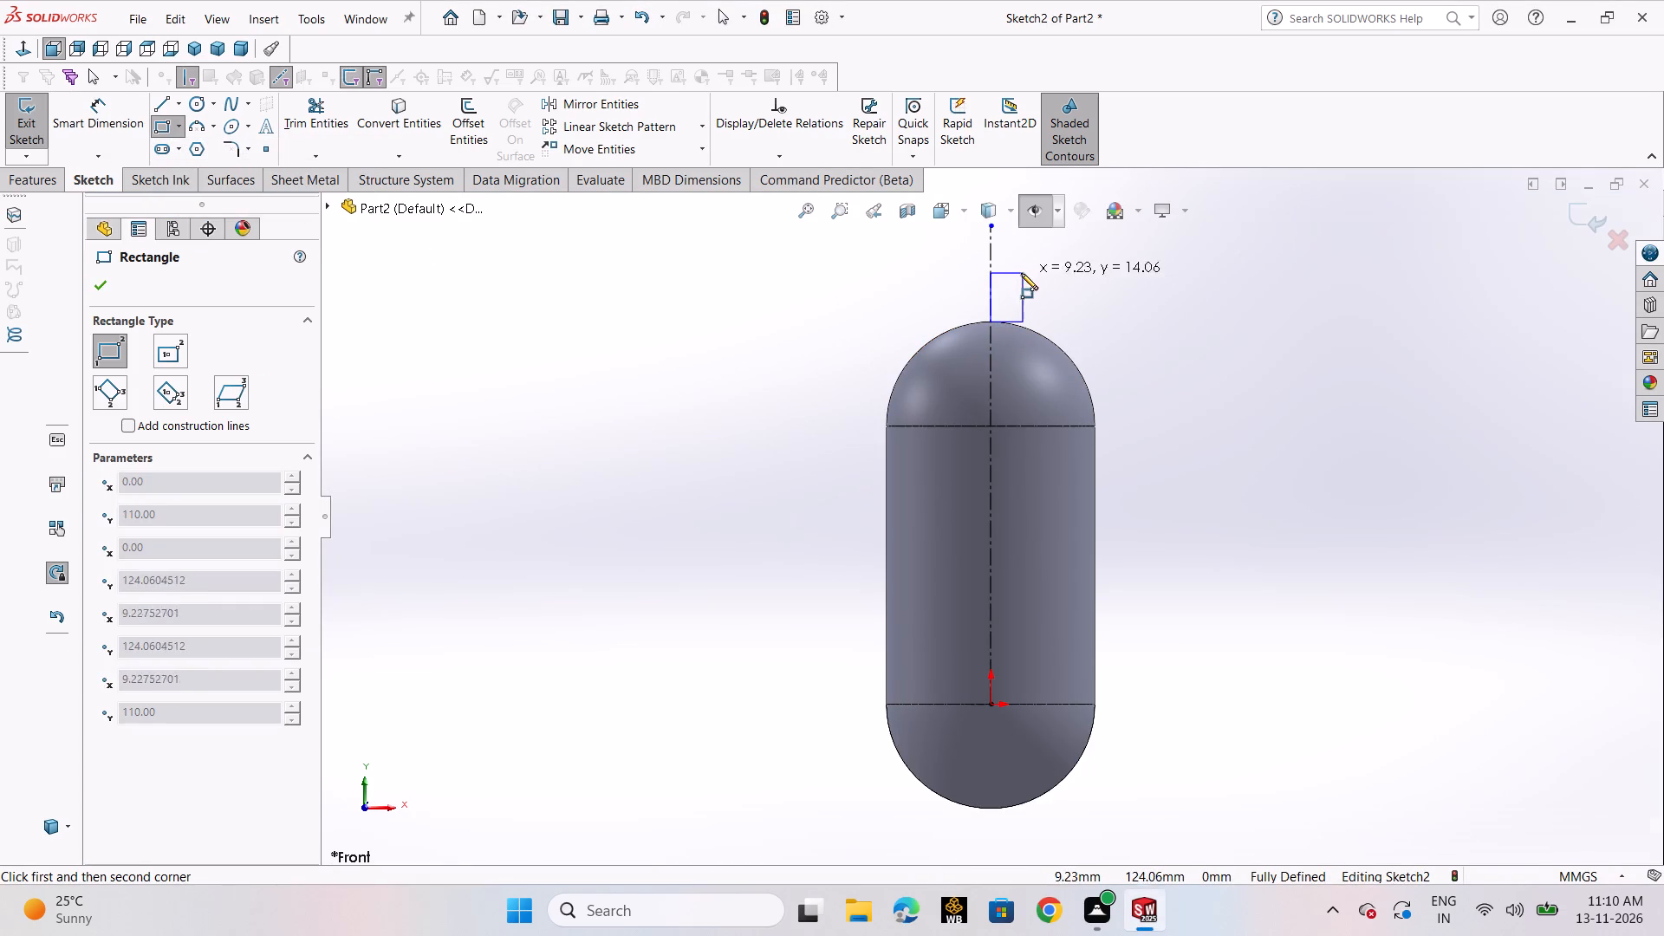
left_click(959, 251)
right_click(959, 251)
left_click(990, 267)
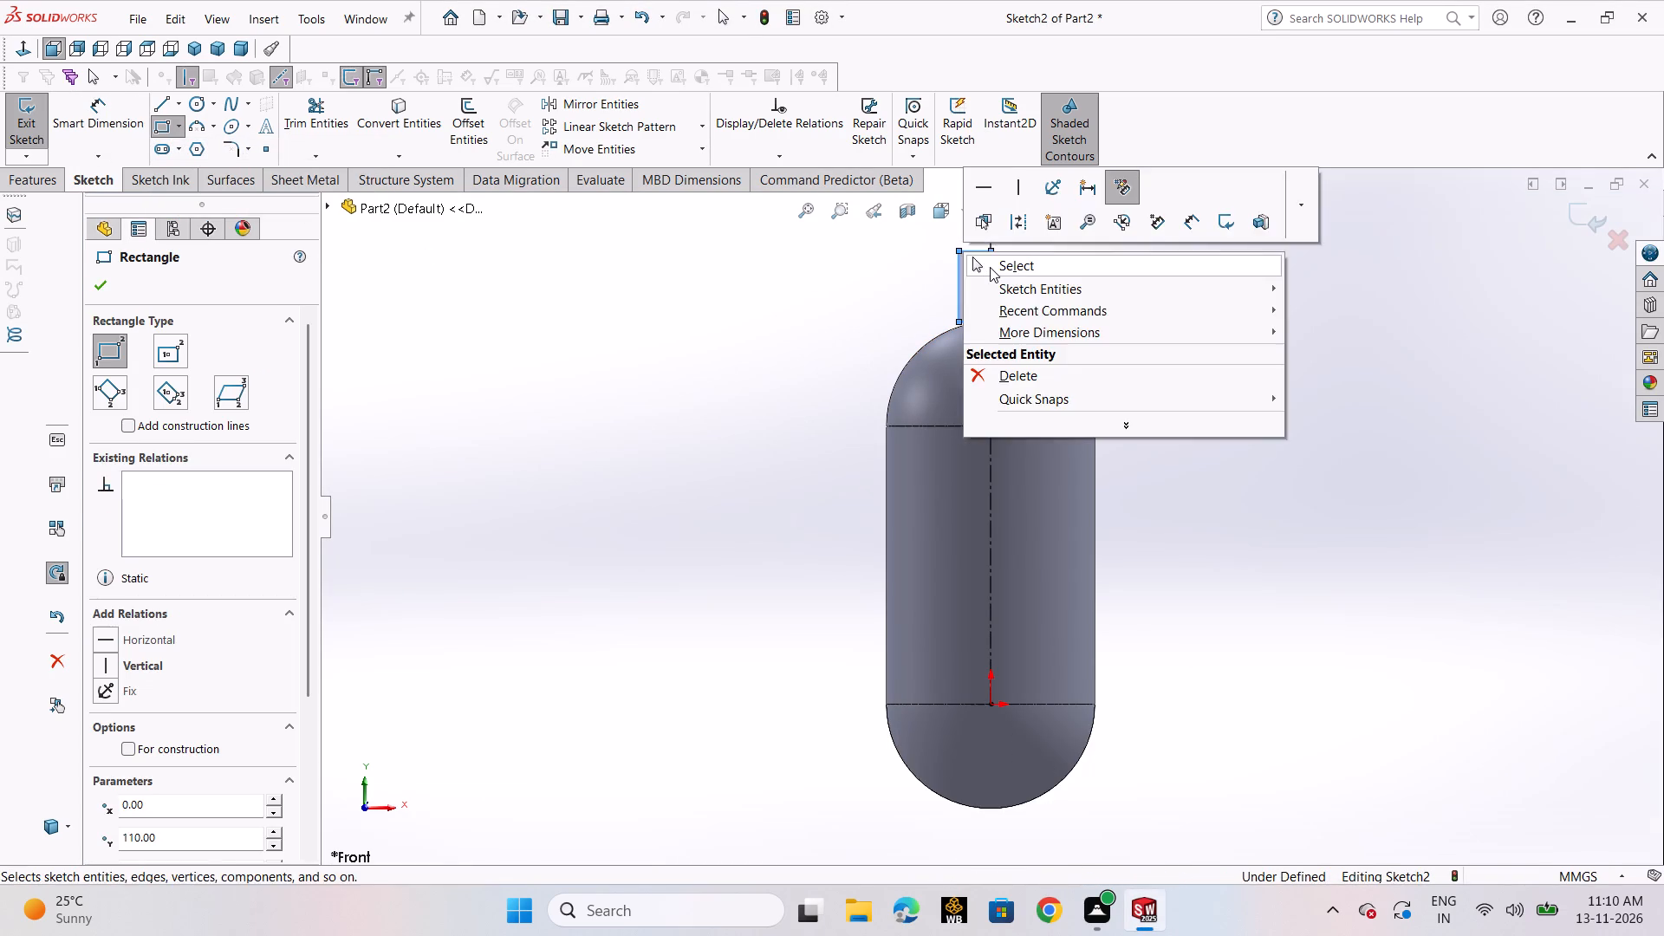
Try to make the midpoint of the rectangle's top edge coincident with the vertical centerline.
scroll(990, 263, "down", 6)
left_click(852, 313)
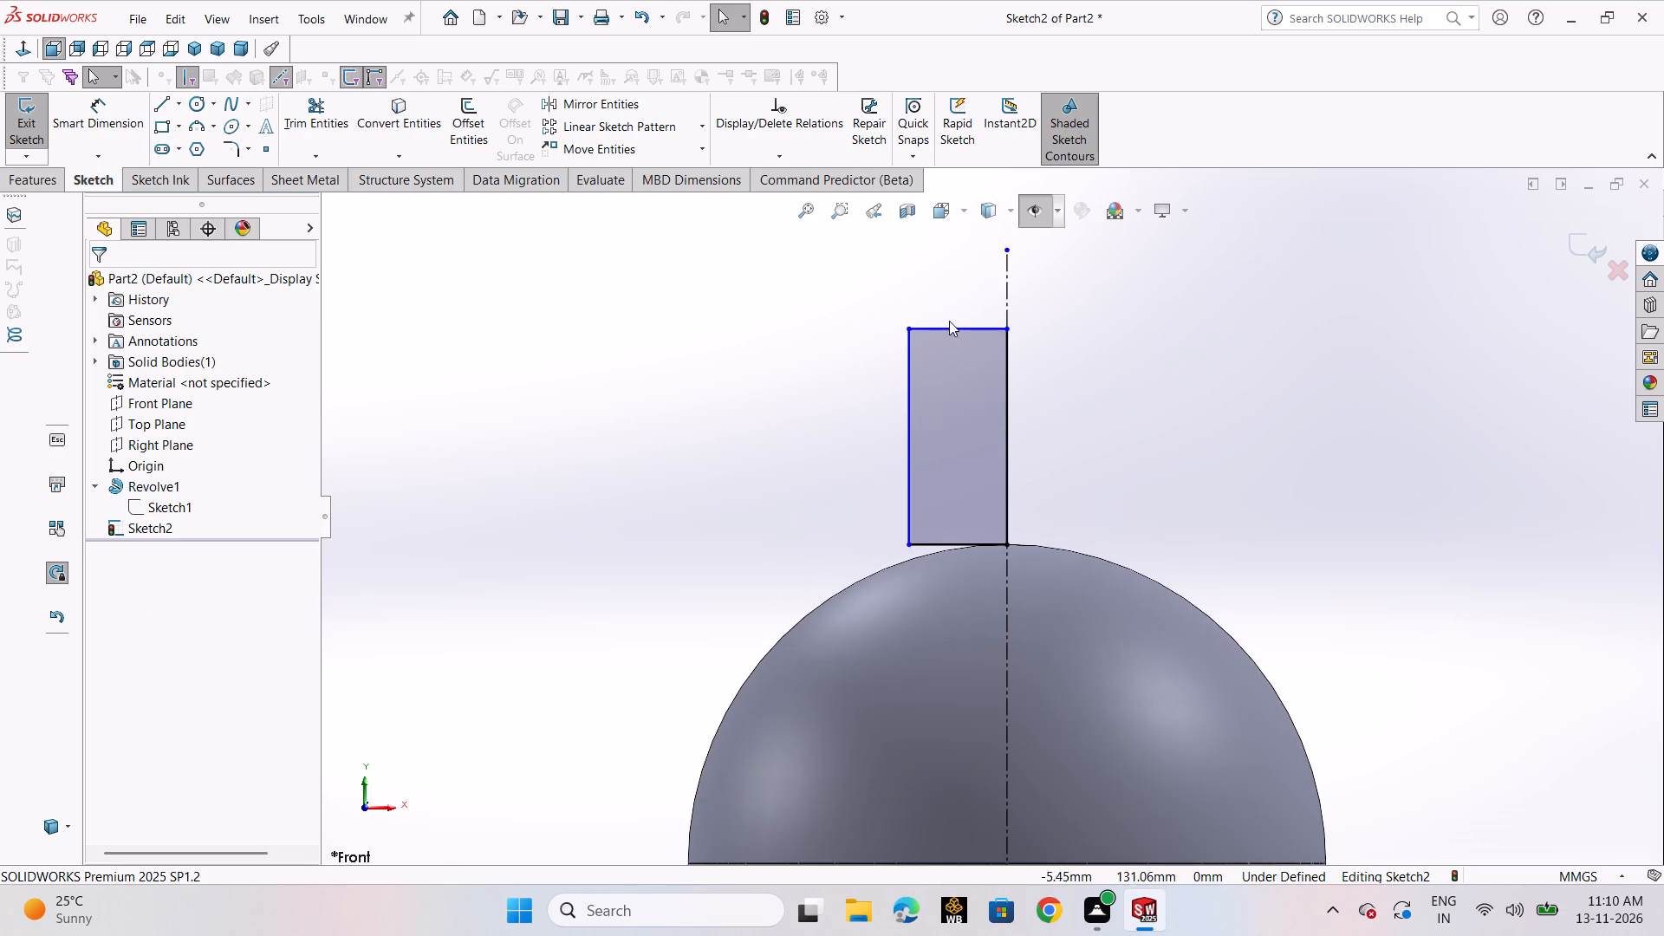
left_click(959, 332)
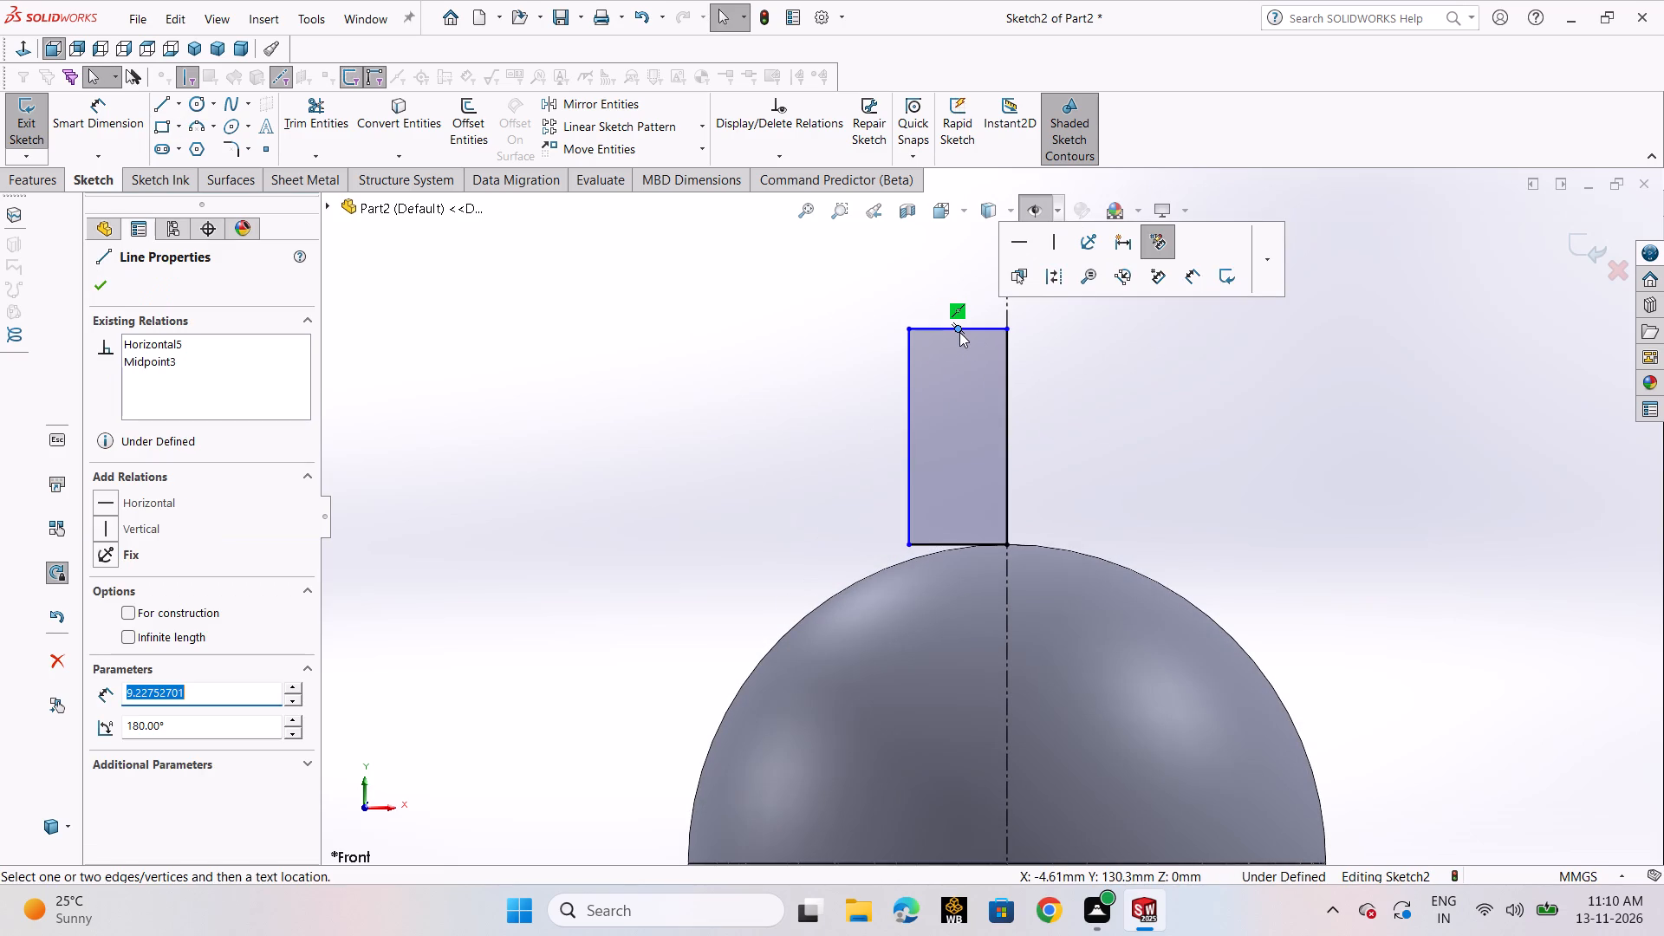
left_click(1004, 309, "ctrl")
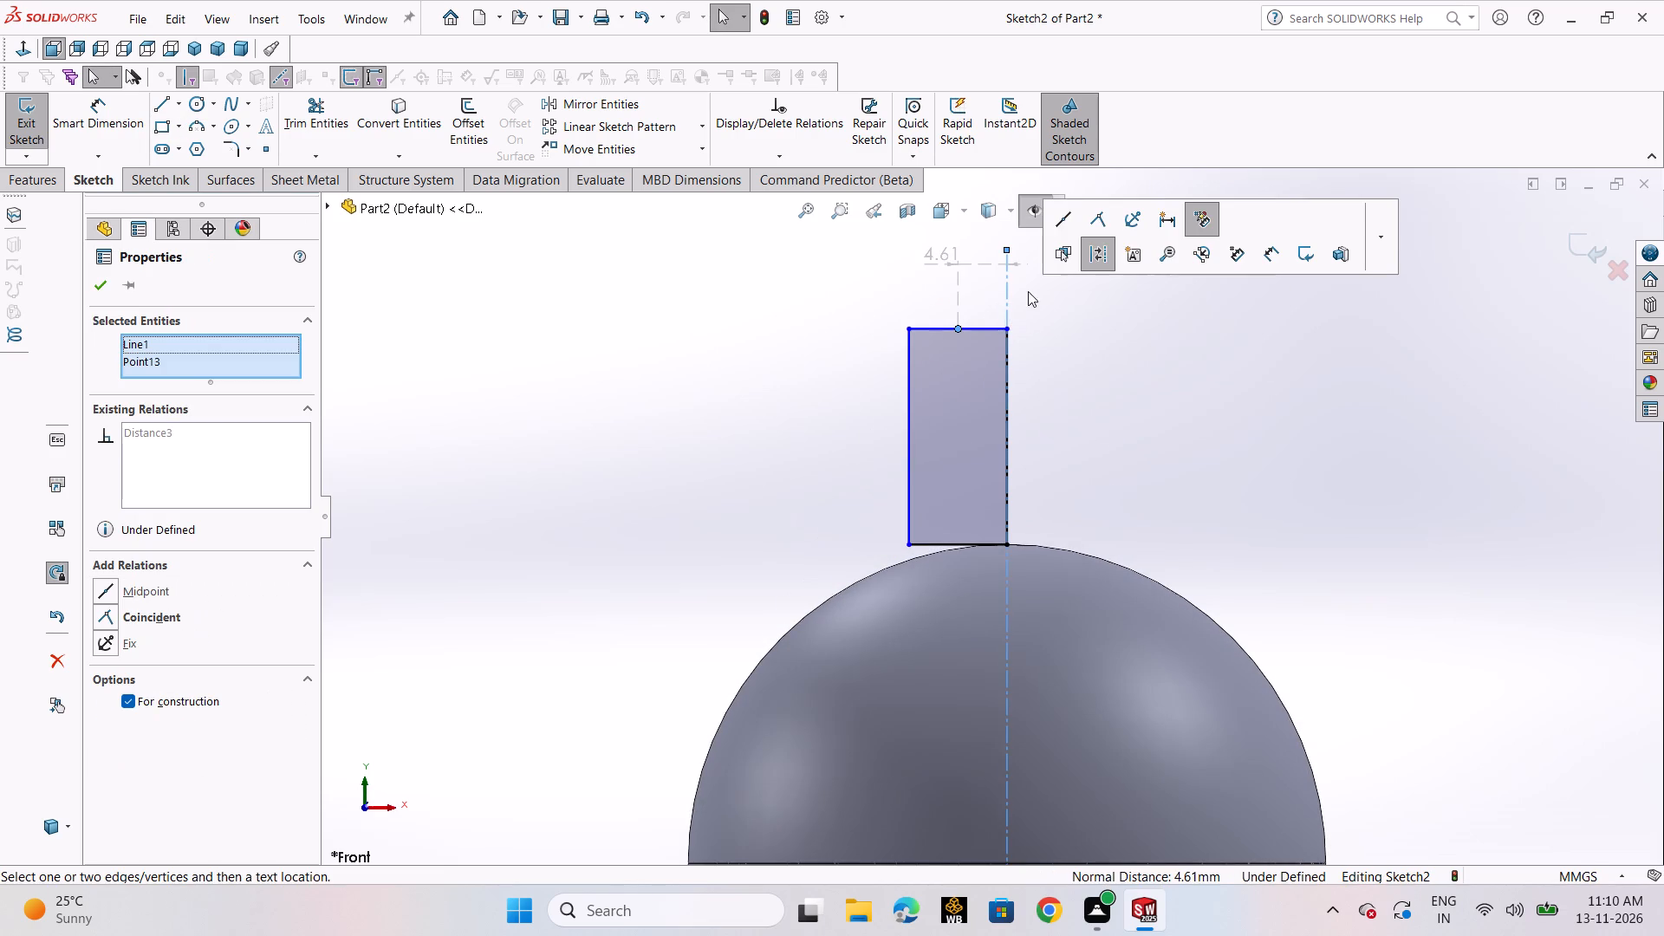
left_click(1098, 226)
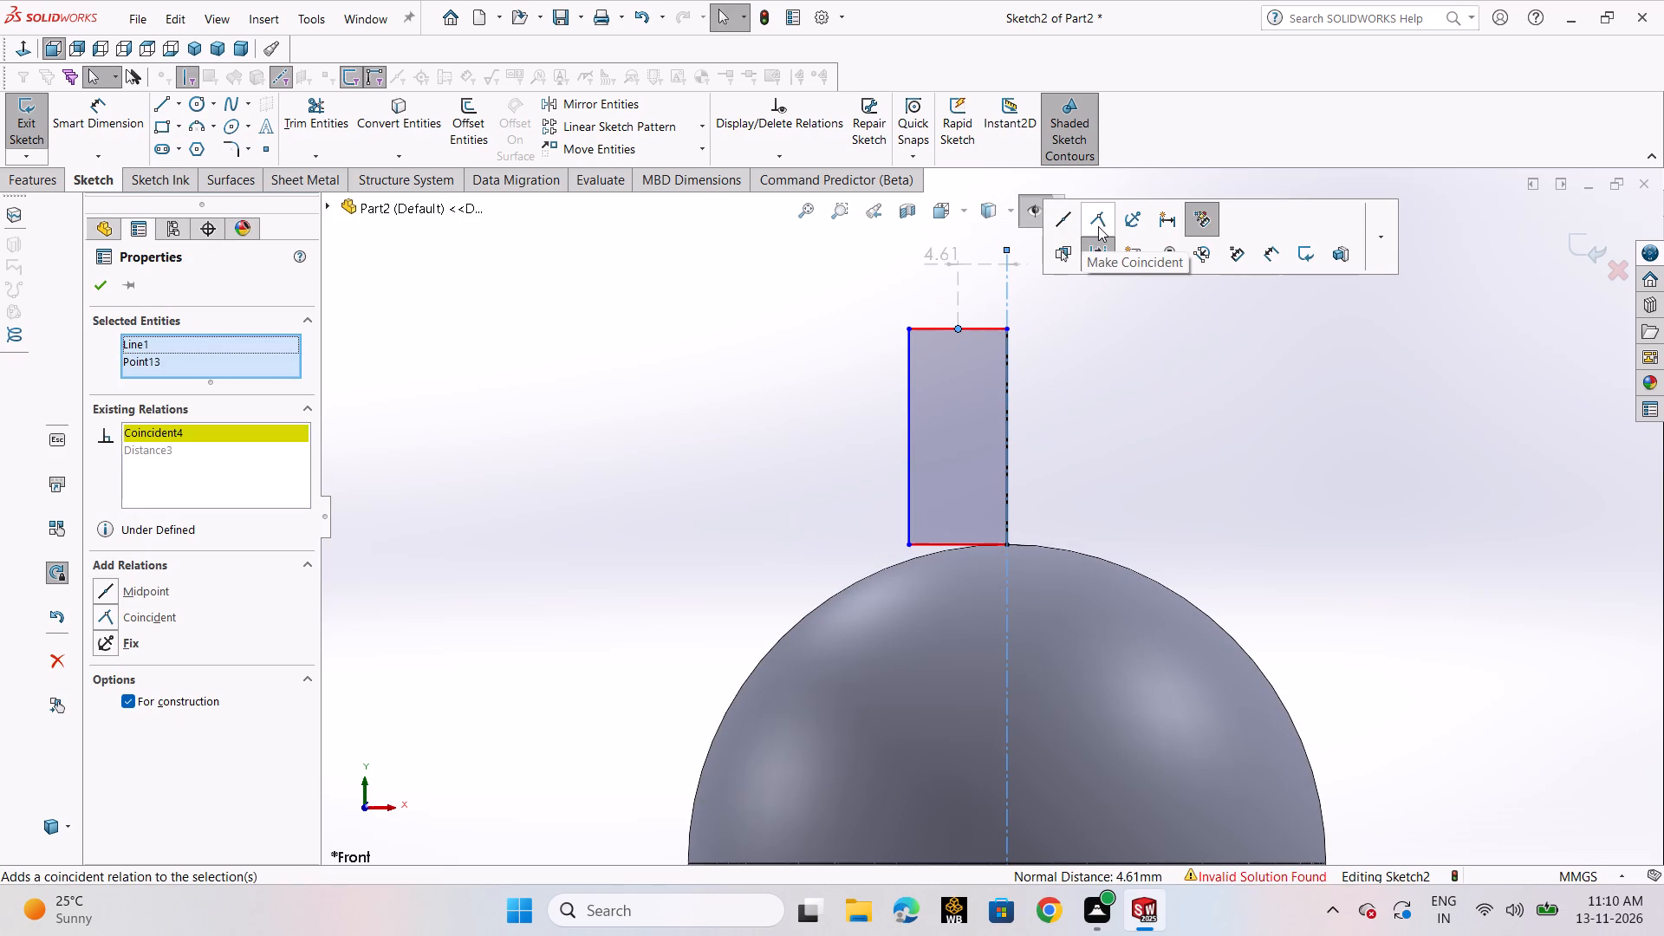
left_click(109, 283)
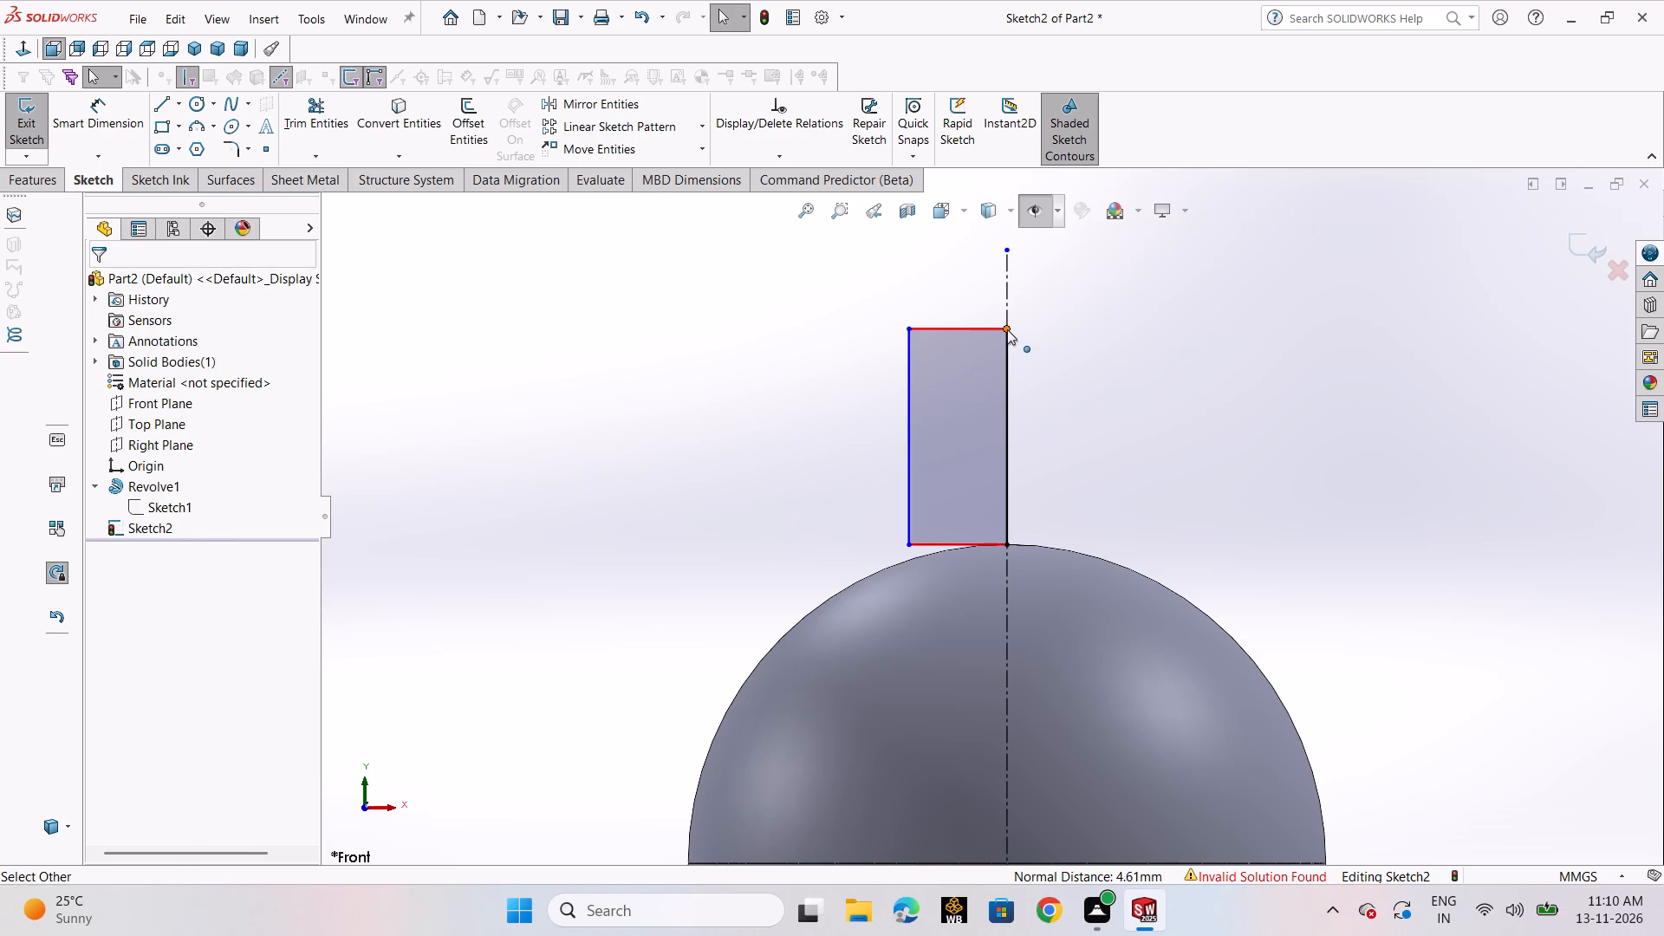
Try to delete the rectangle's upper corner point on the centerline, and undo the coincident relation and the rectangle.
left_click(1007, 329)
key("Delete")
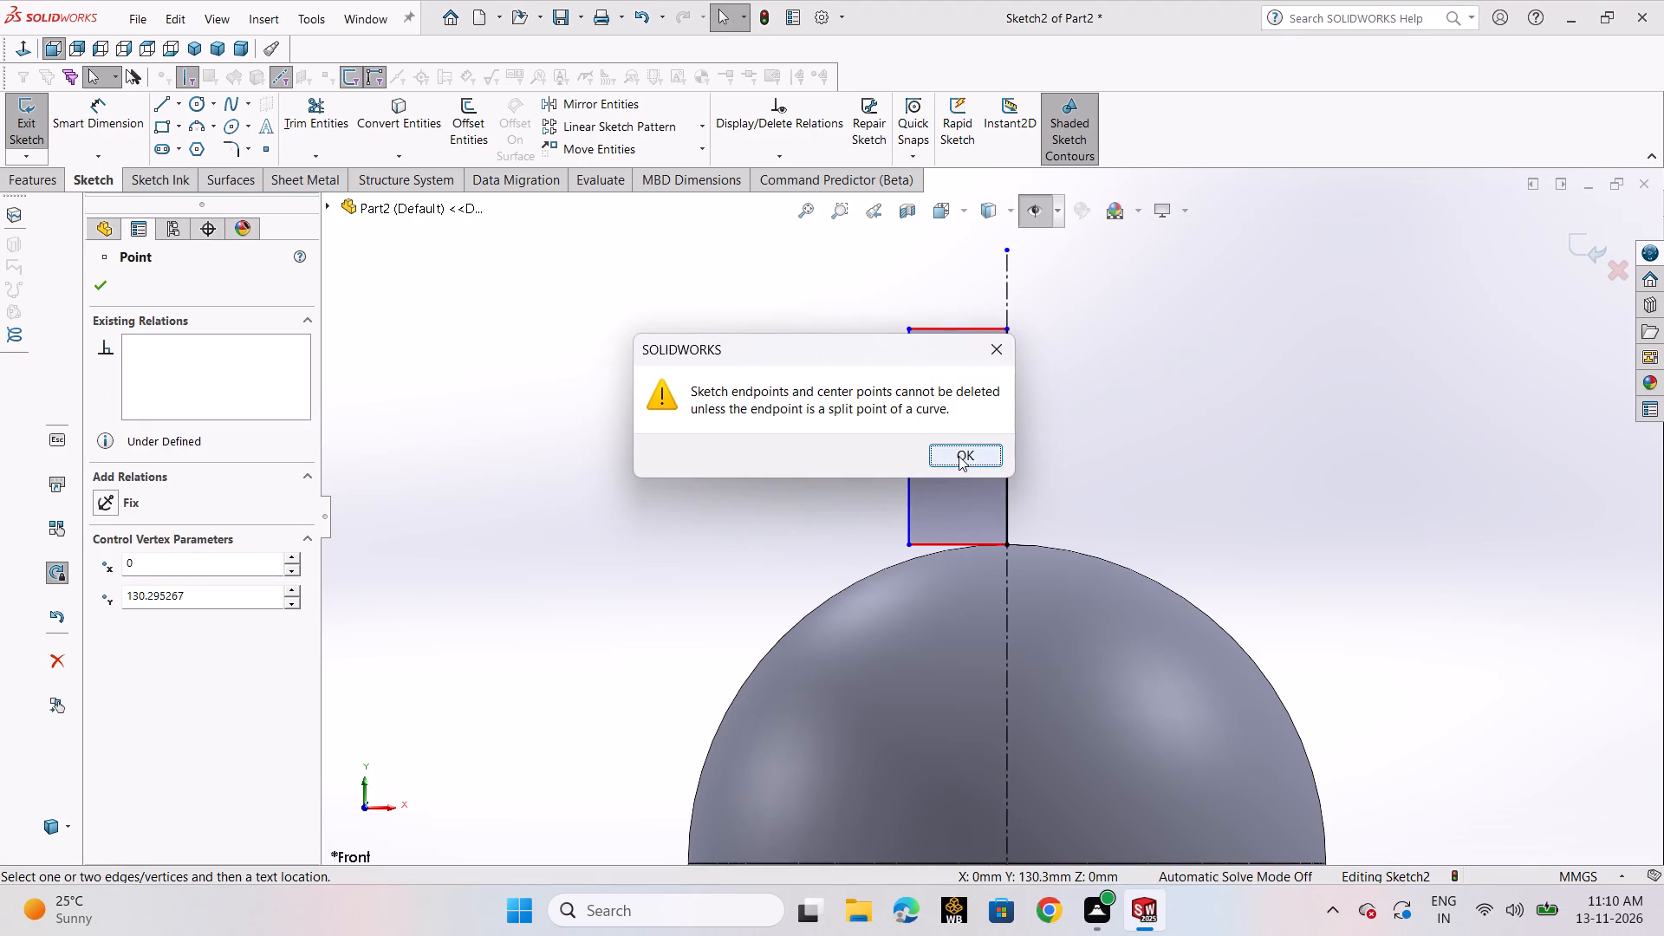
left_click(959, 456)
key("ctrl+z")
key("ctrl+z")
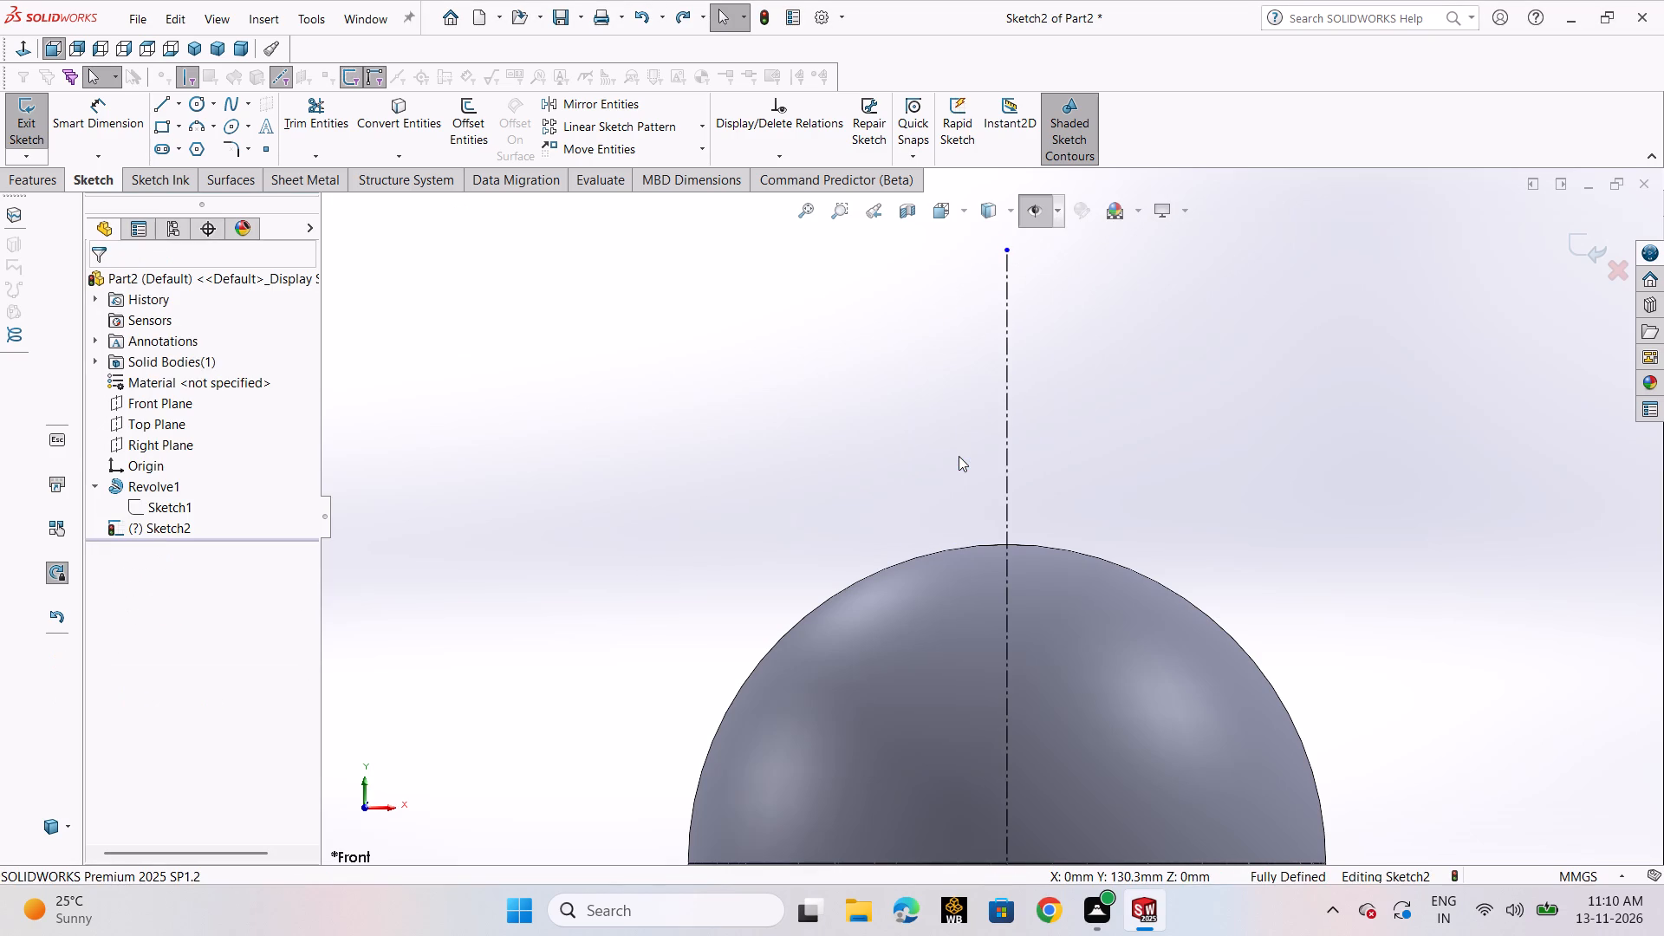
Sketch a corner rectangle about 5 mm wide and 18.3 mm tall across the vertical centerline, overlapping the dome's apex.
left_click(172, 125)
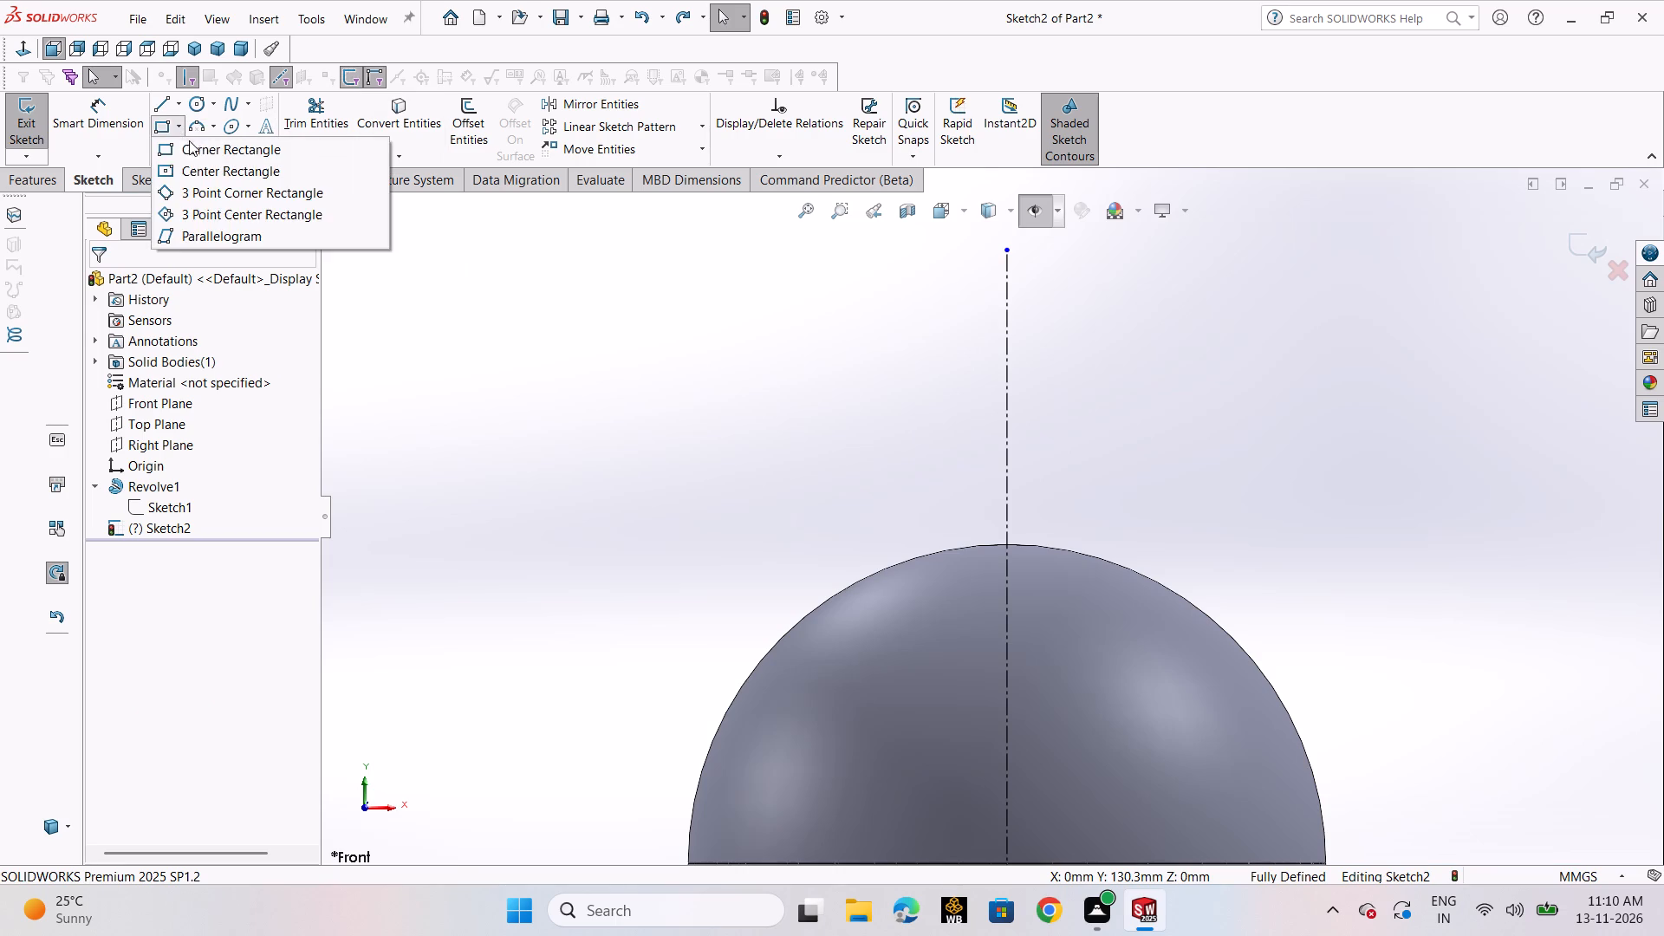
left_click(193, 142)
left_click(979, 371)
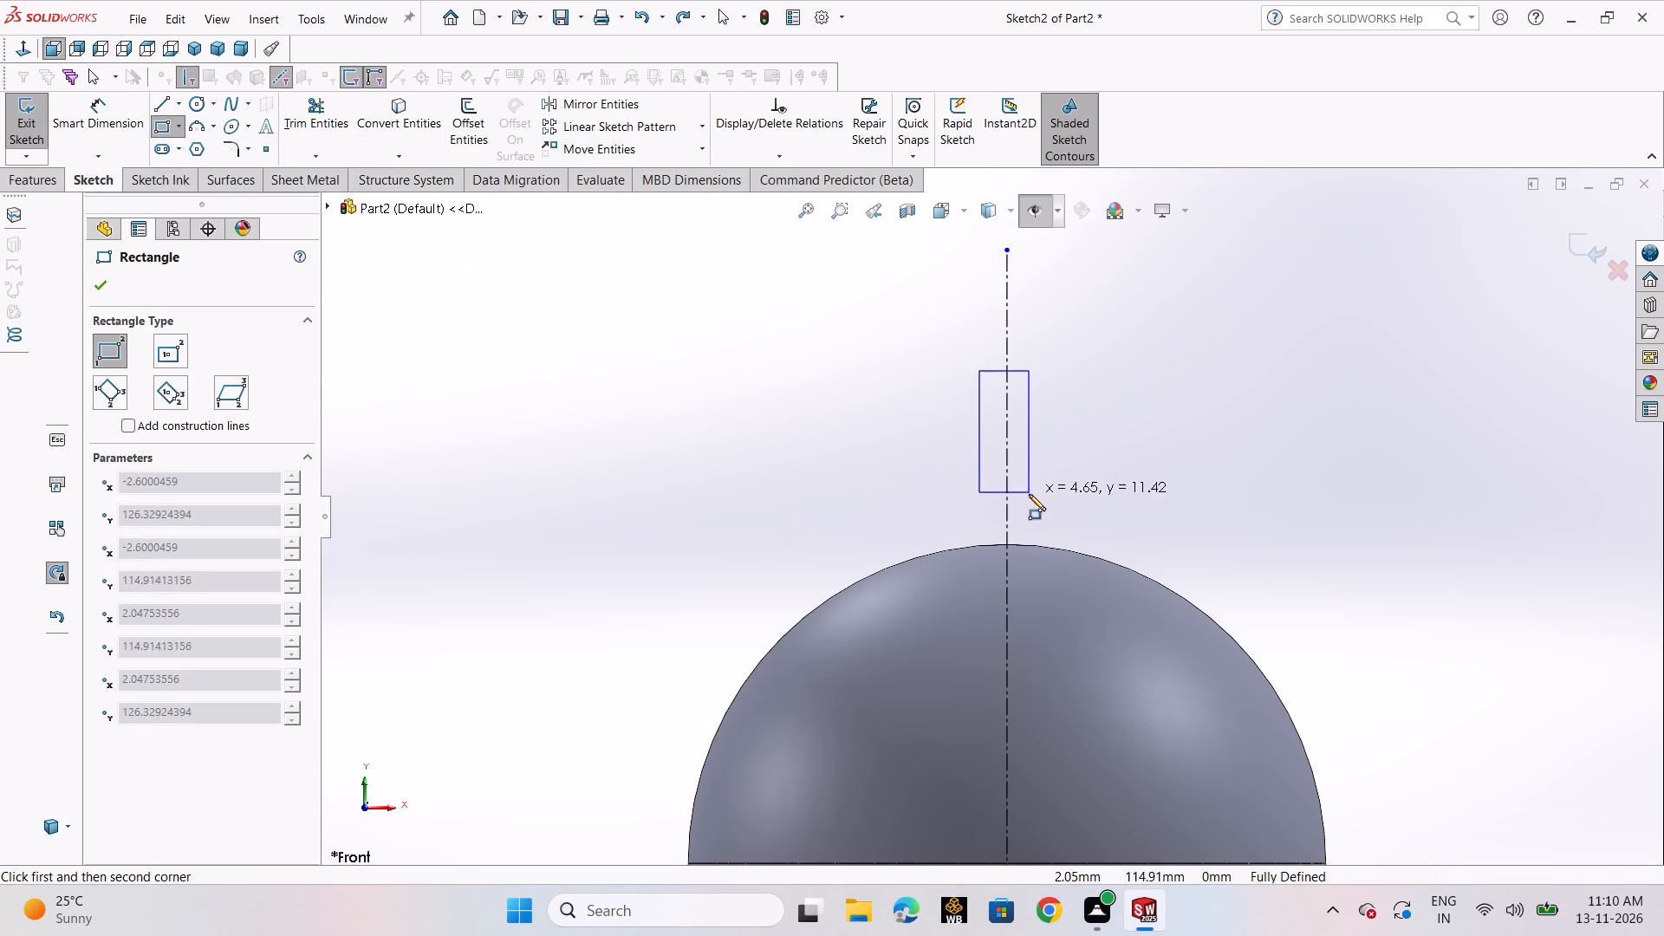
left_click(1032, 565)
right_click(1037, 555)
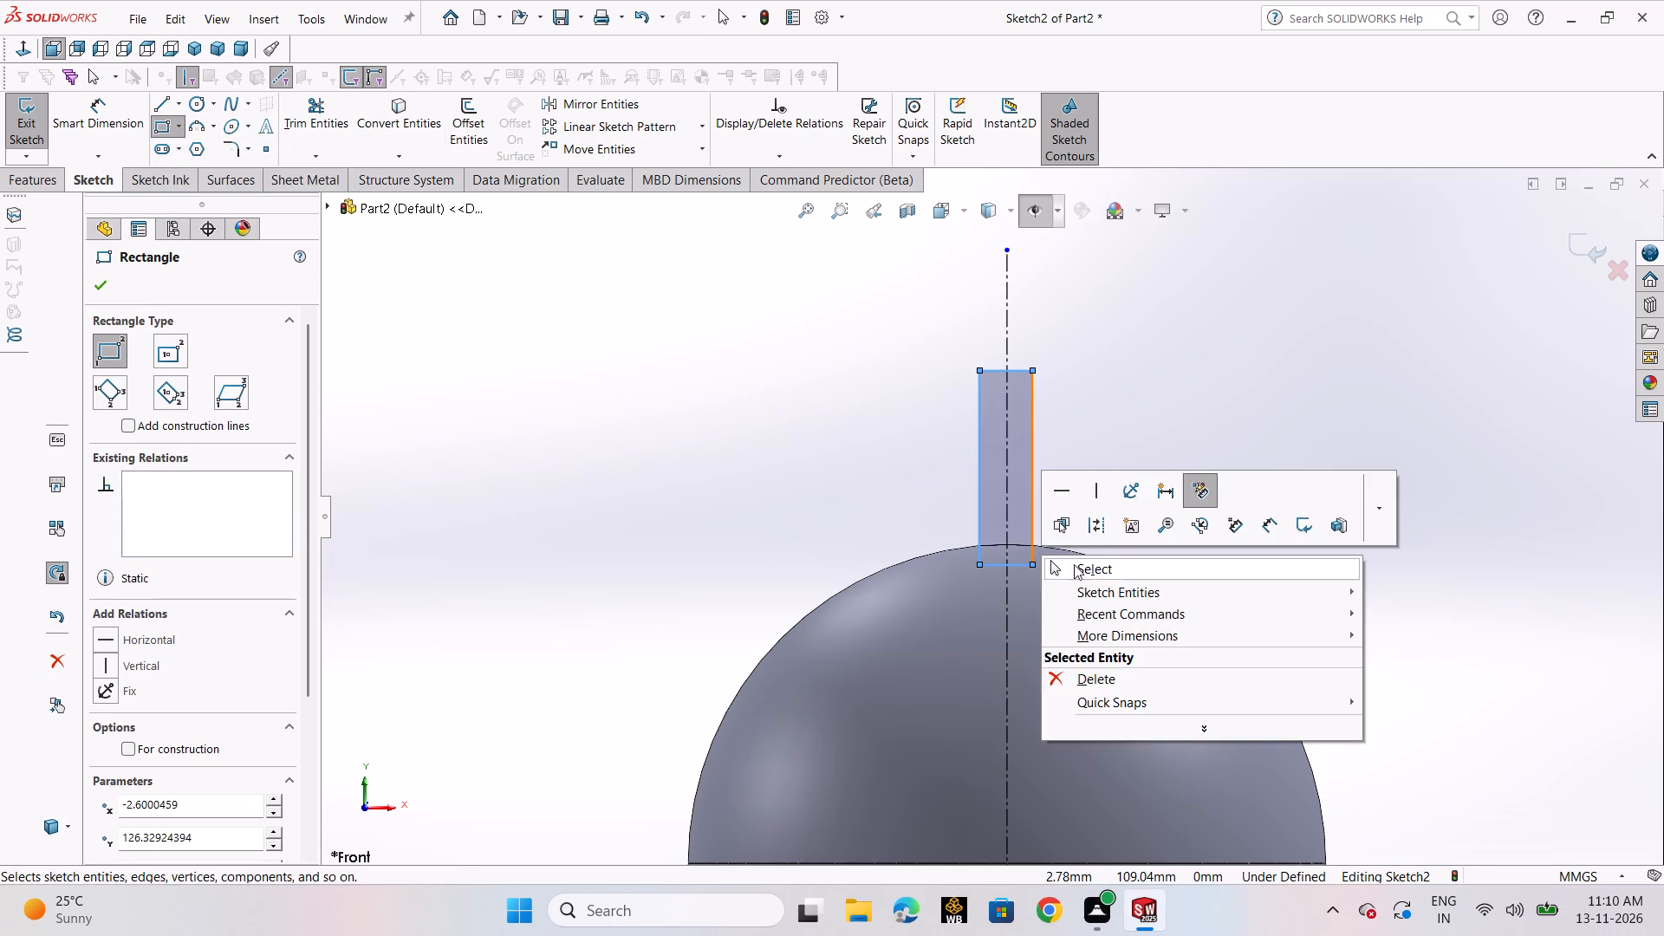
left_click(1084, 562)
Dimension the rectangle's vertical side and set its height to 11 mm.
left_click(121, 126)
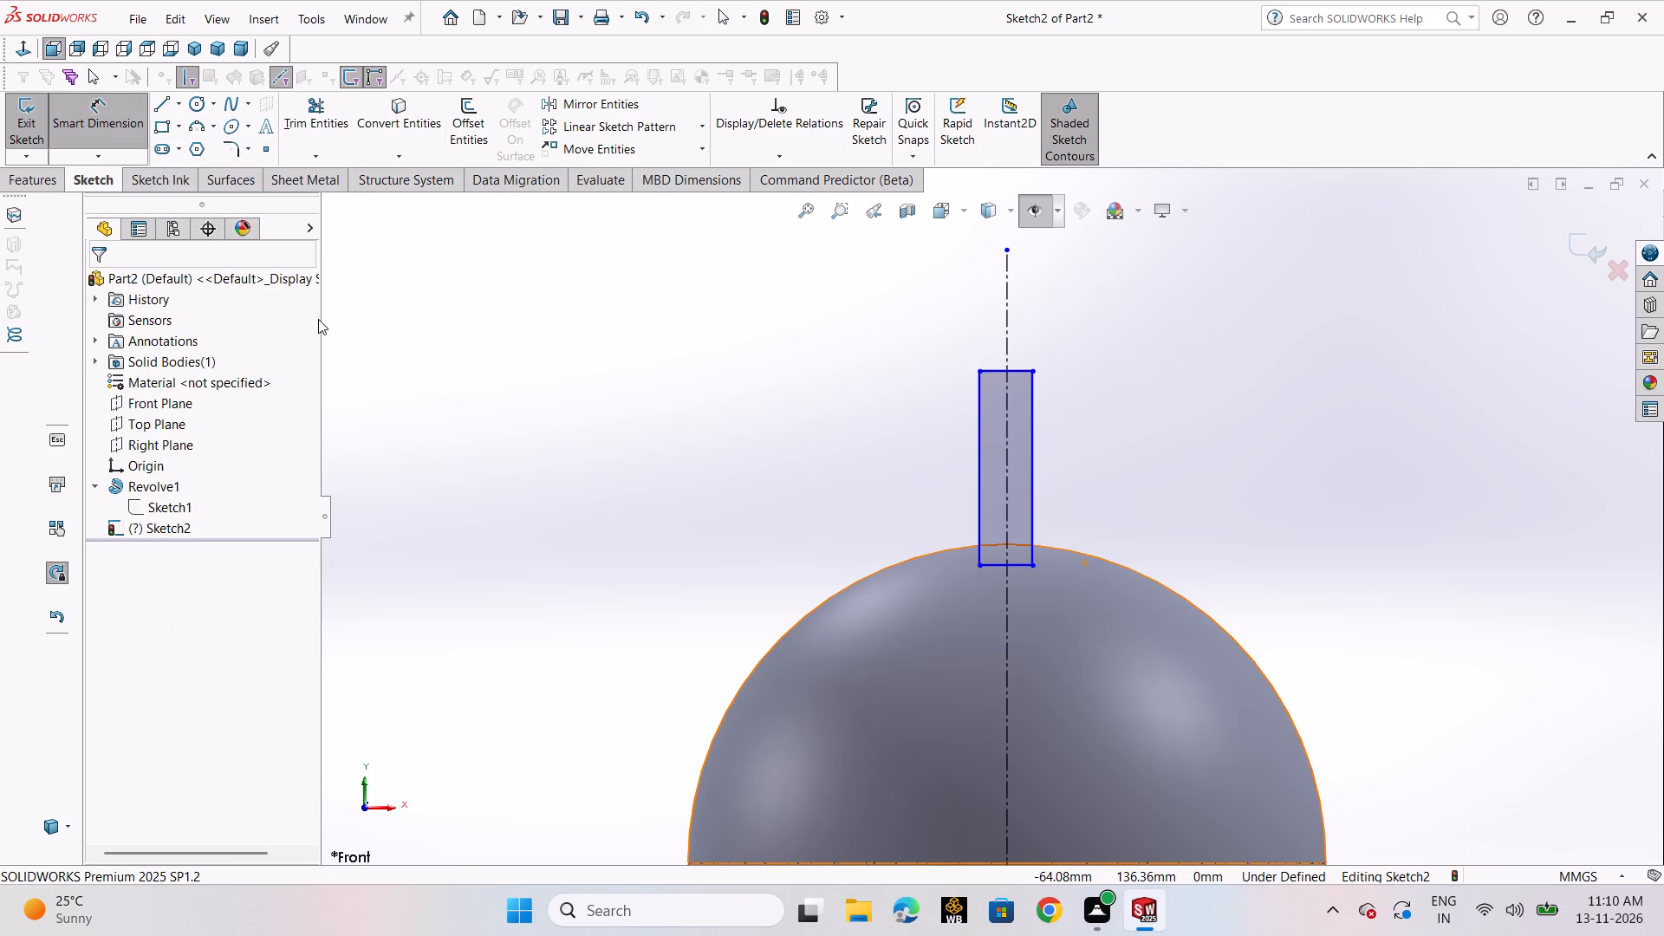
left_click(1035, 484)
left_click(1193, 484)
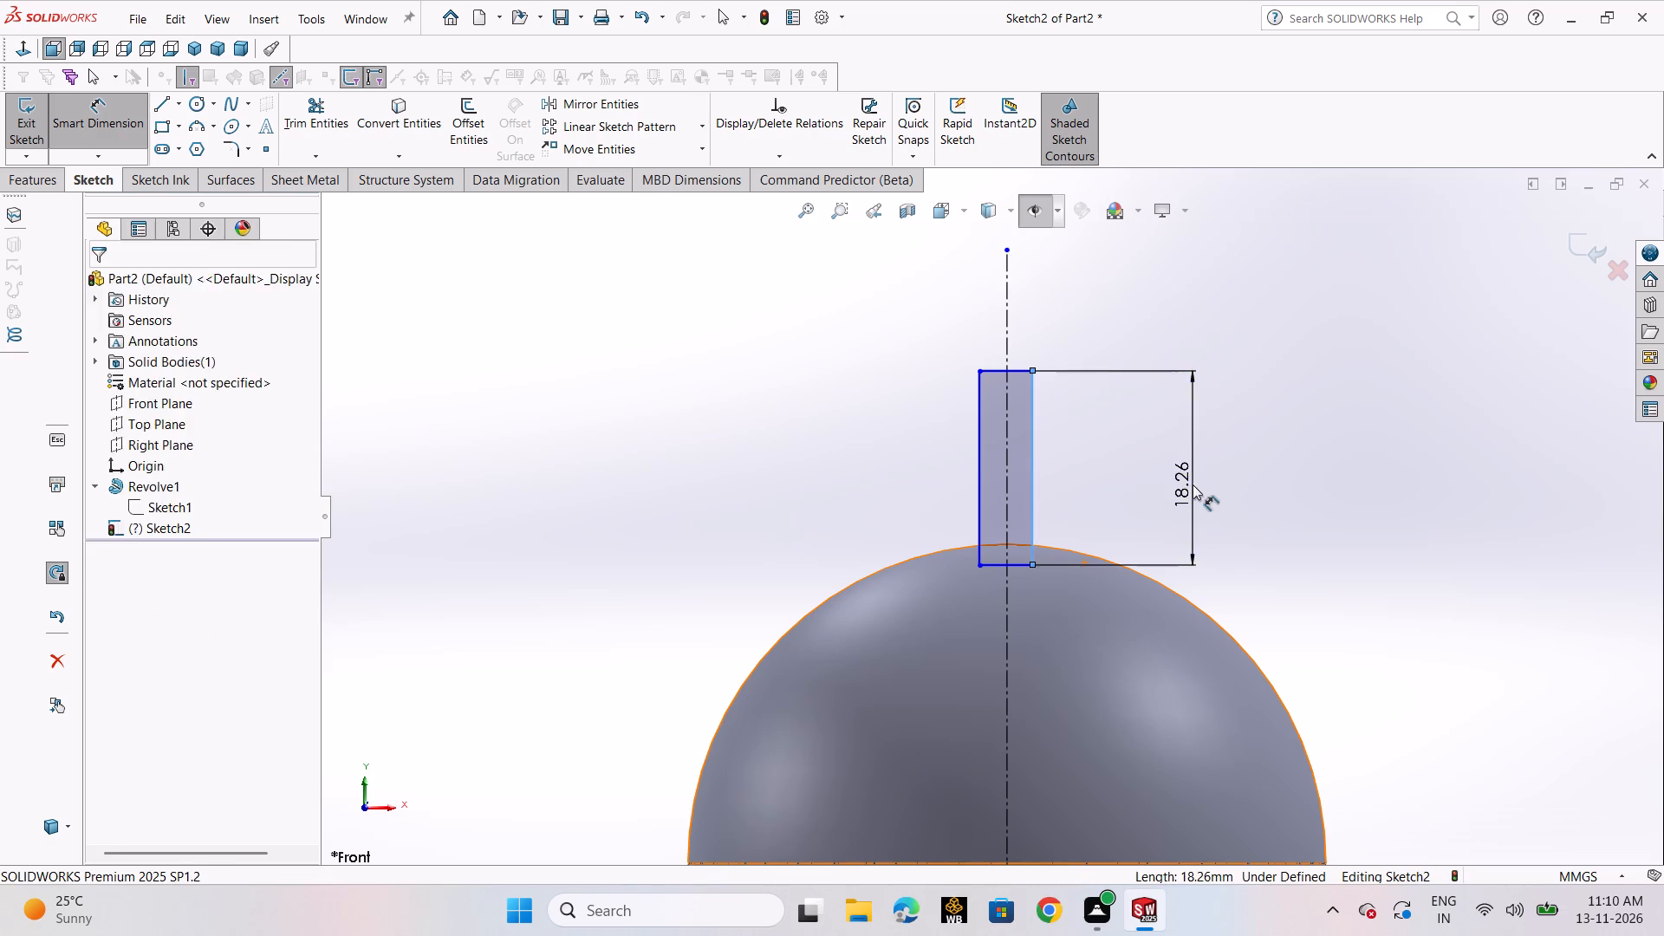
type("11")
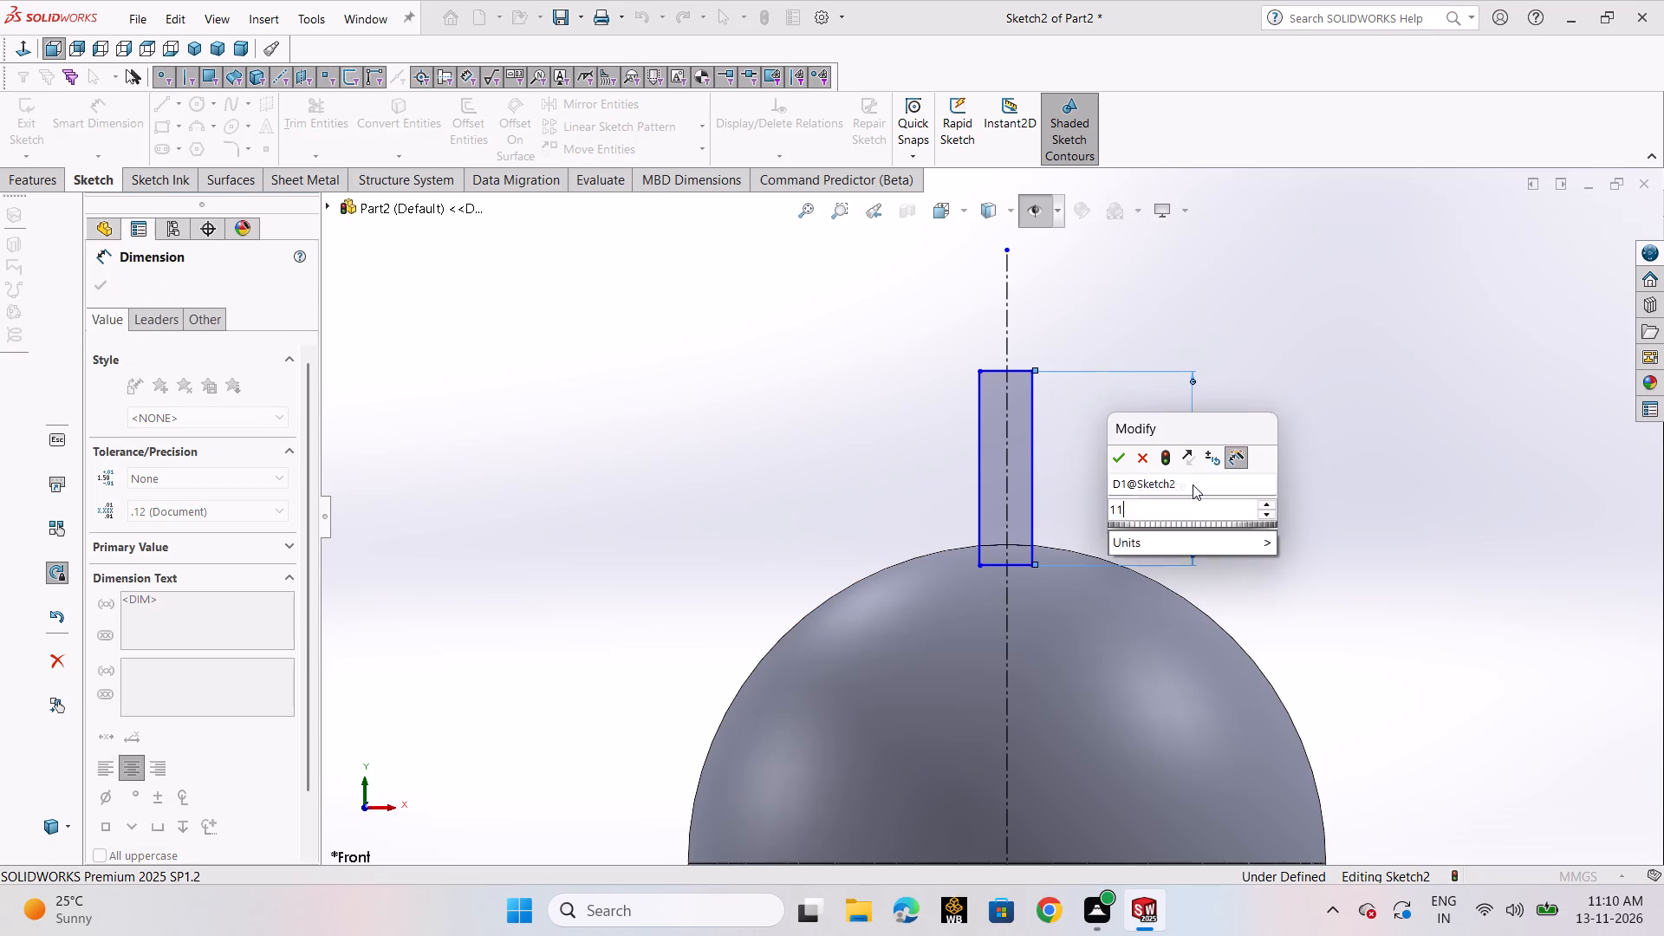
key("Return")
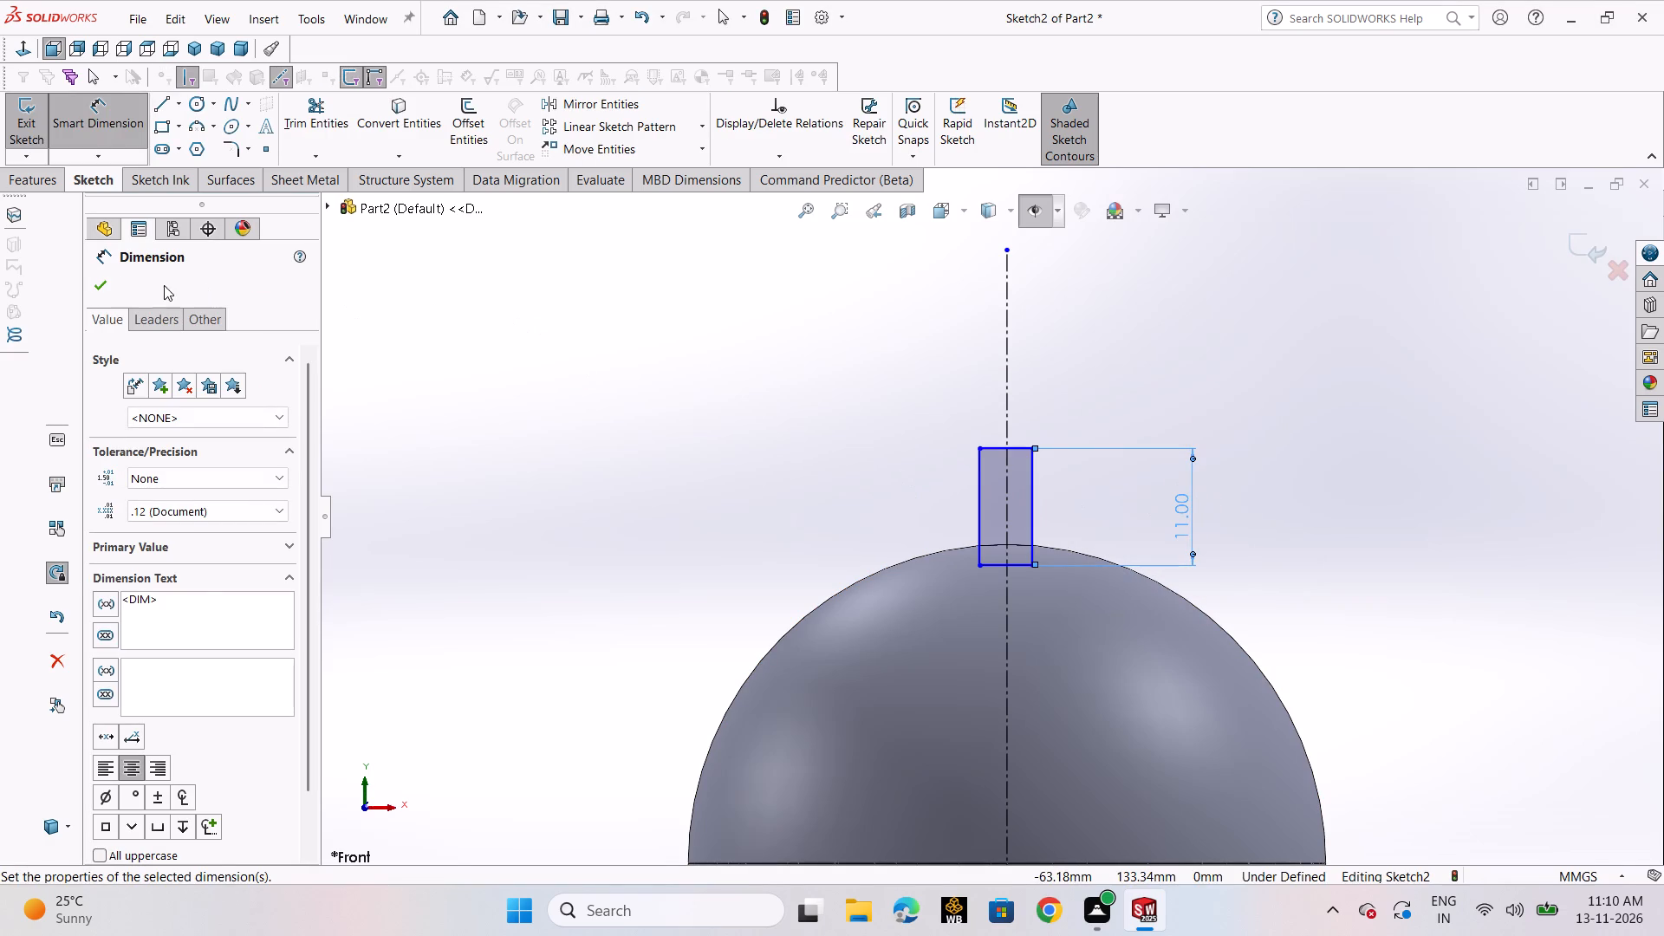
left_click(104, 282)
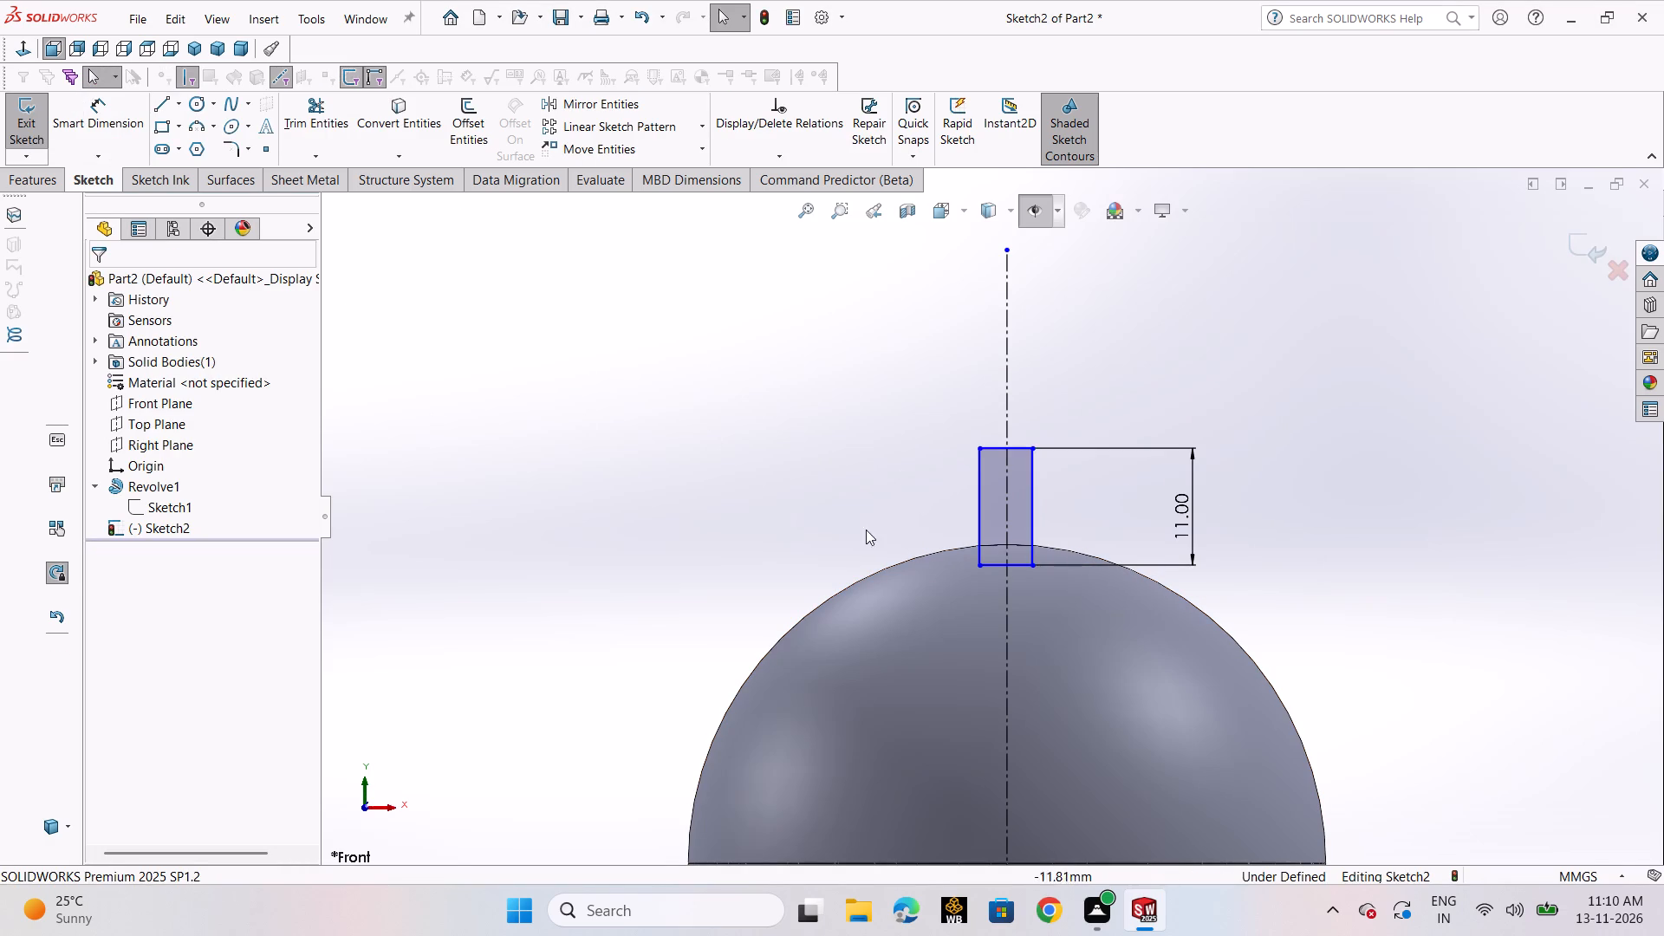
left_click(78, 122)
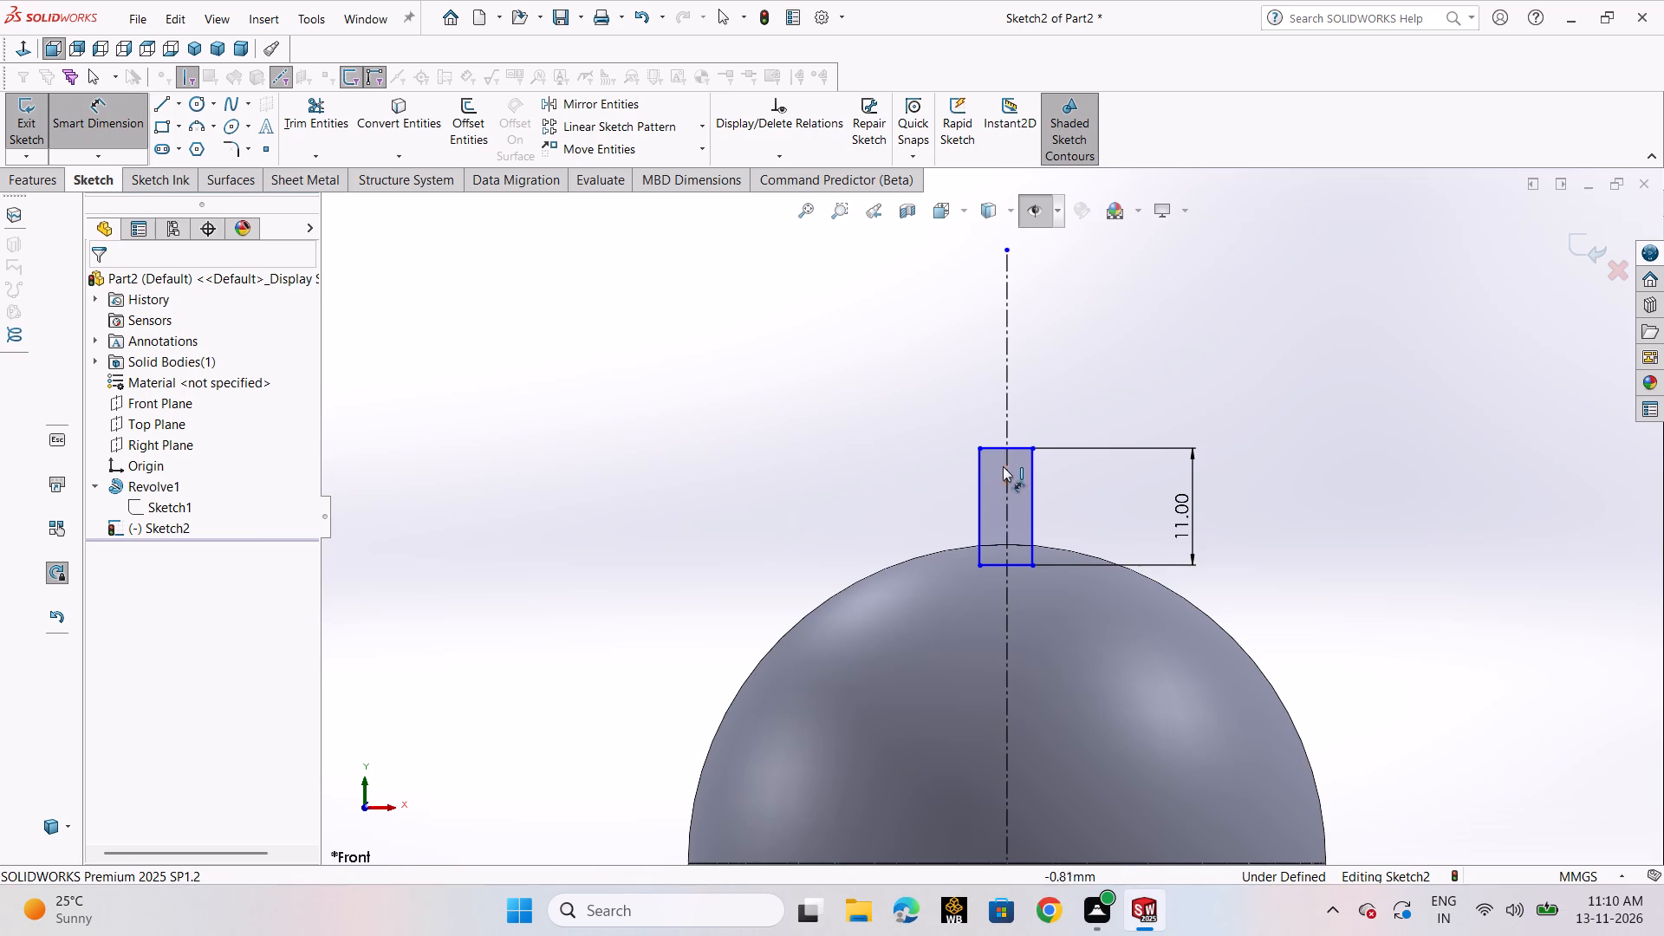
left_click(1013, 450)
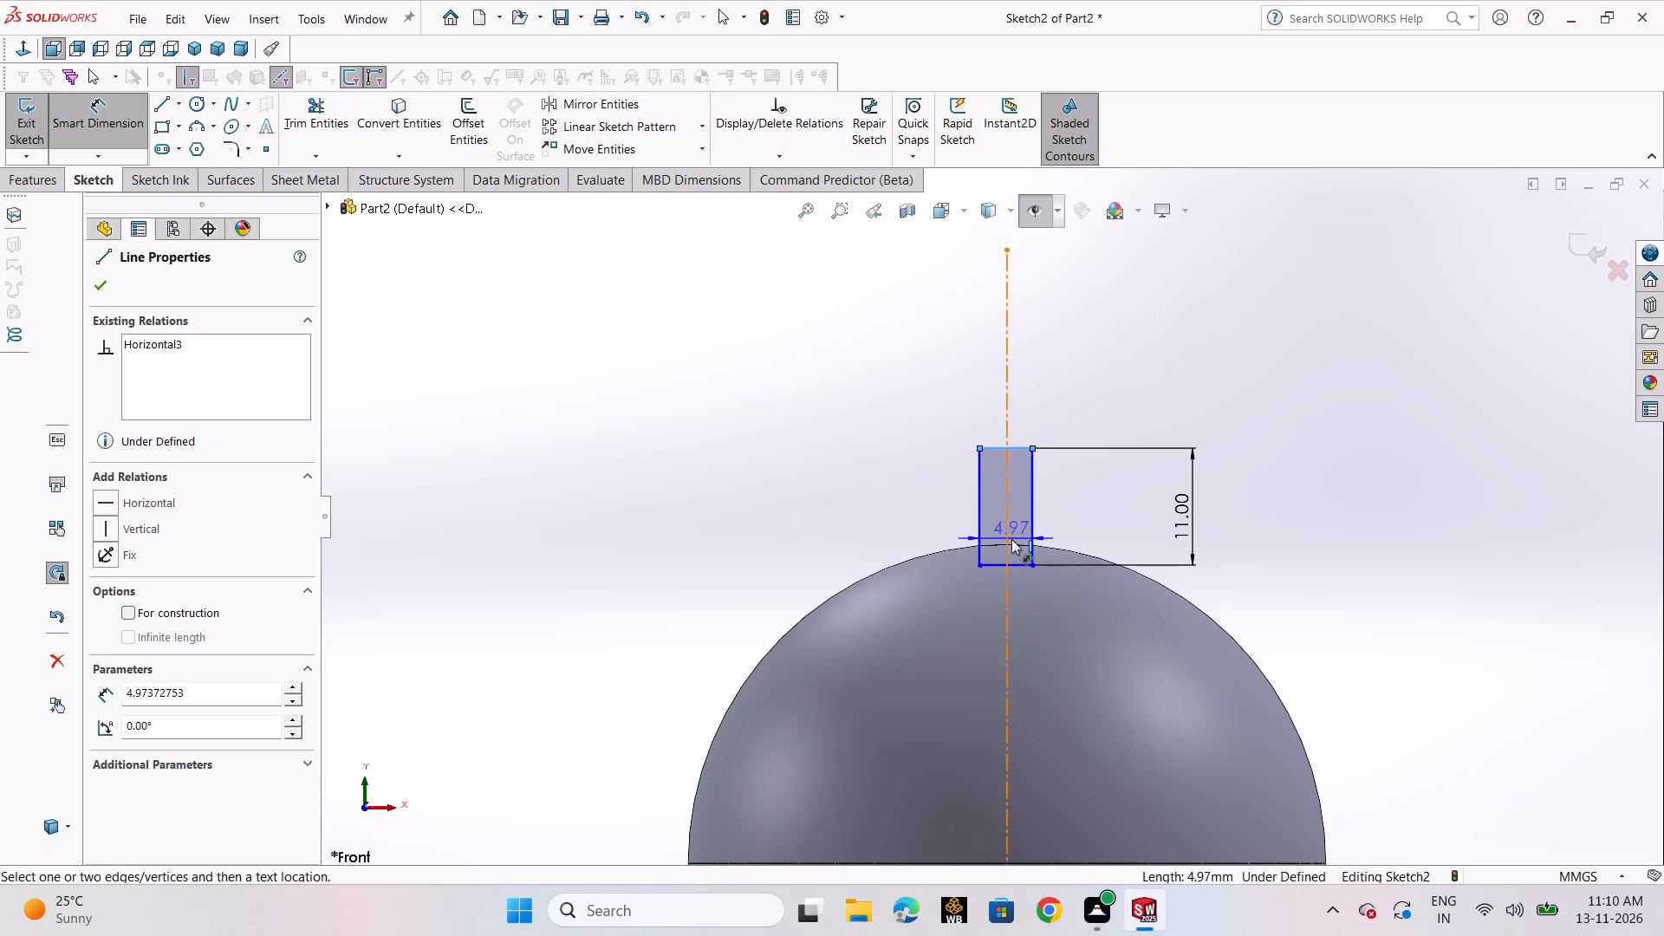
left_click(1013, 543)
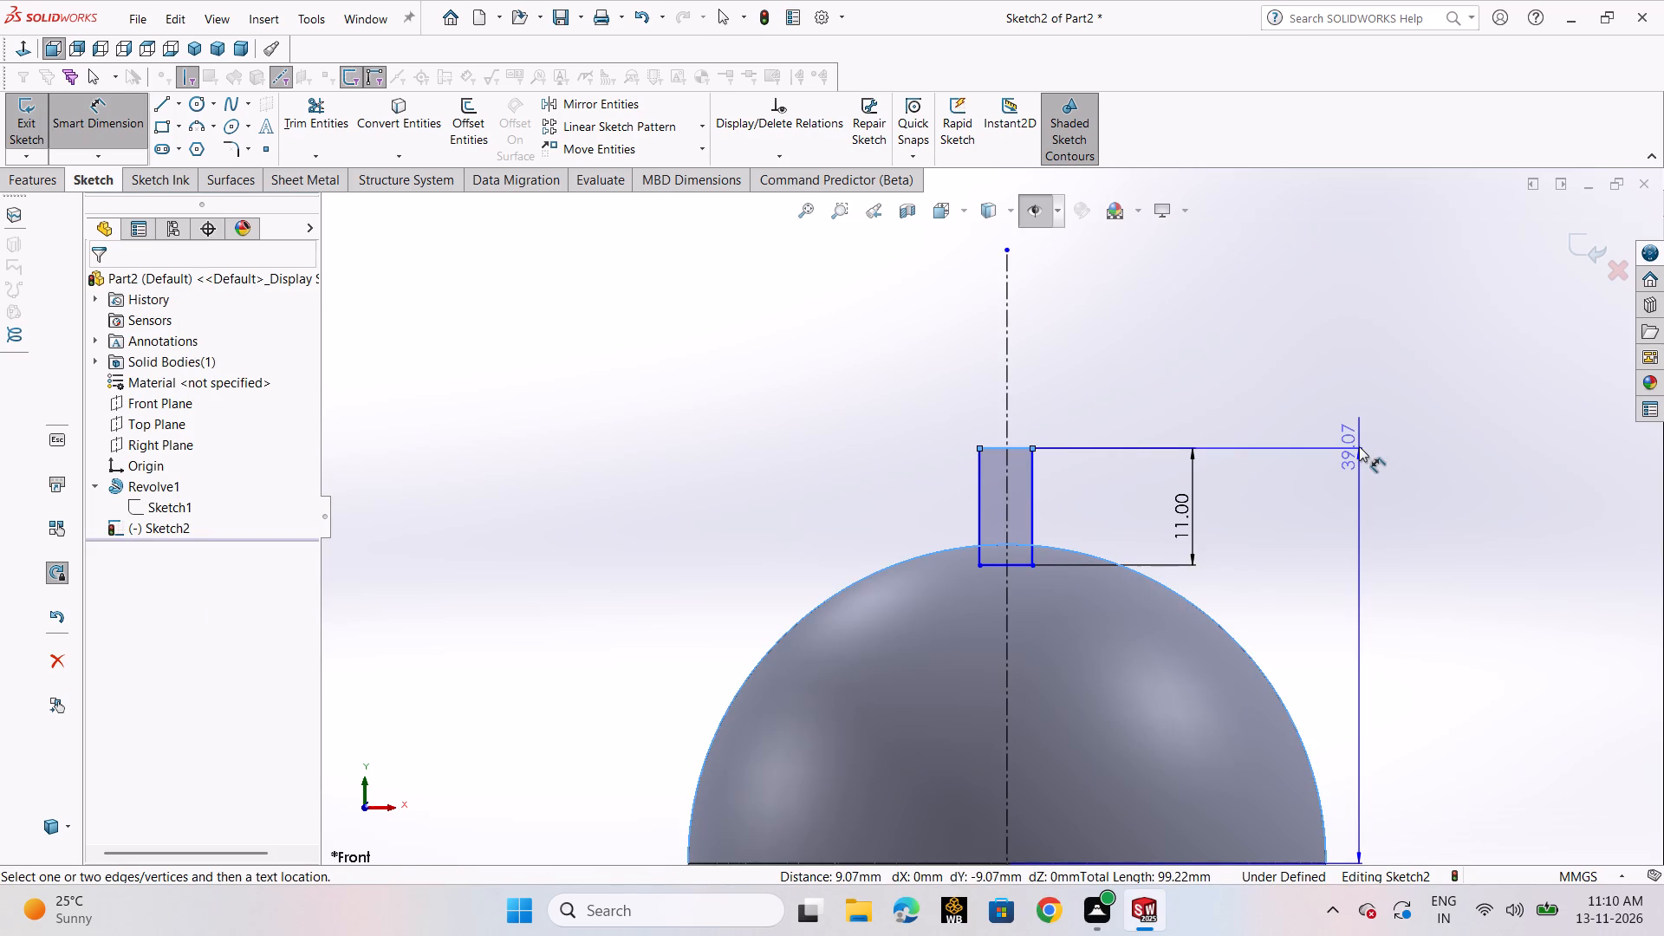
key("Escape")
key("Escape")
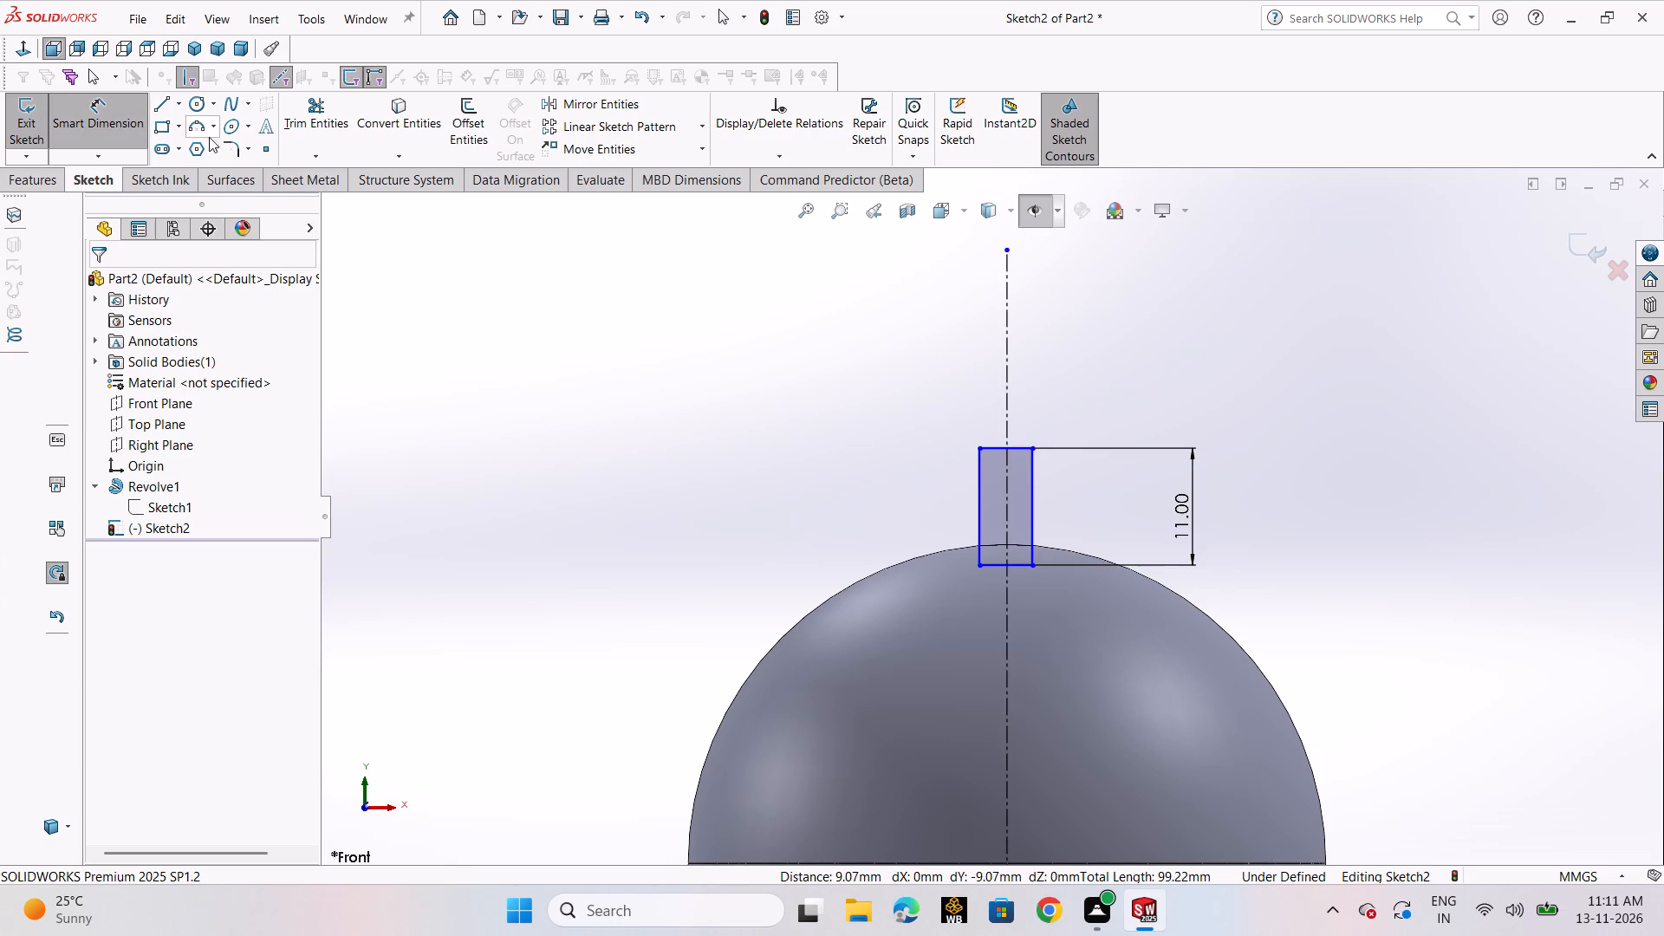
Sketch a horizontal centerline about 20 mm long from the dome's apex in the negative X direction.
left_click(175, 105)
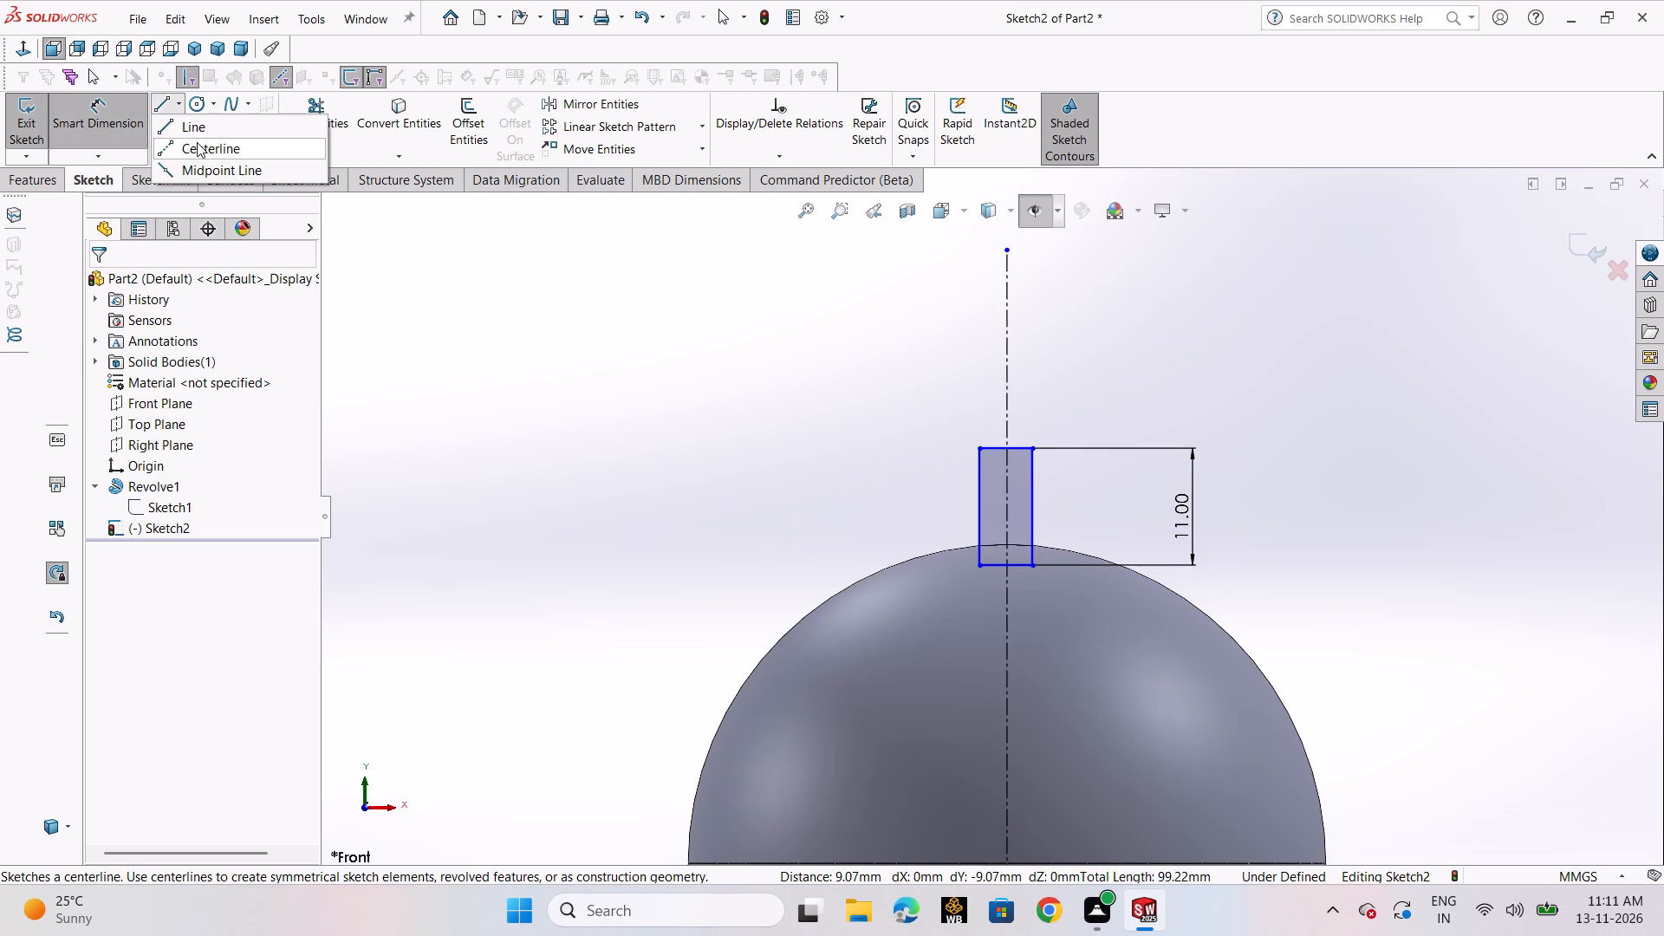
left_click(198, 142)
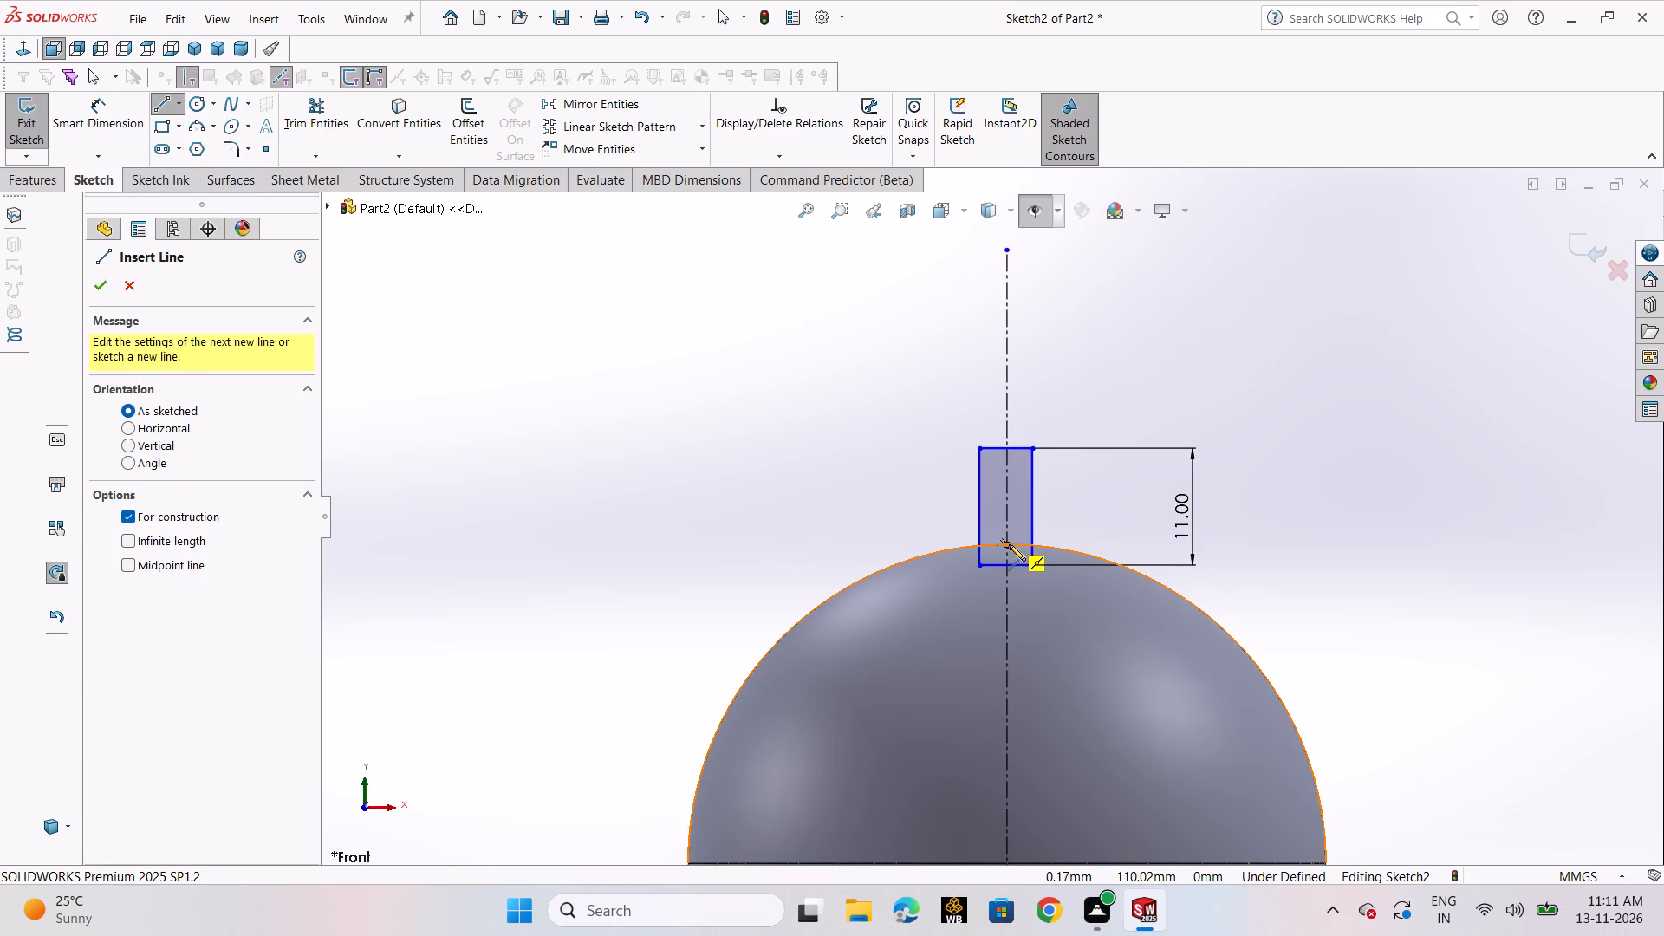
left_click(1009, 544)
left_click(796, 545)
right_click(796, 543)
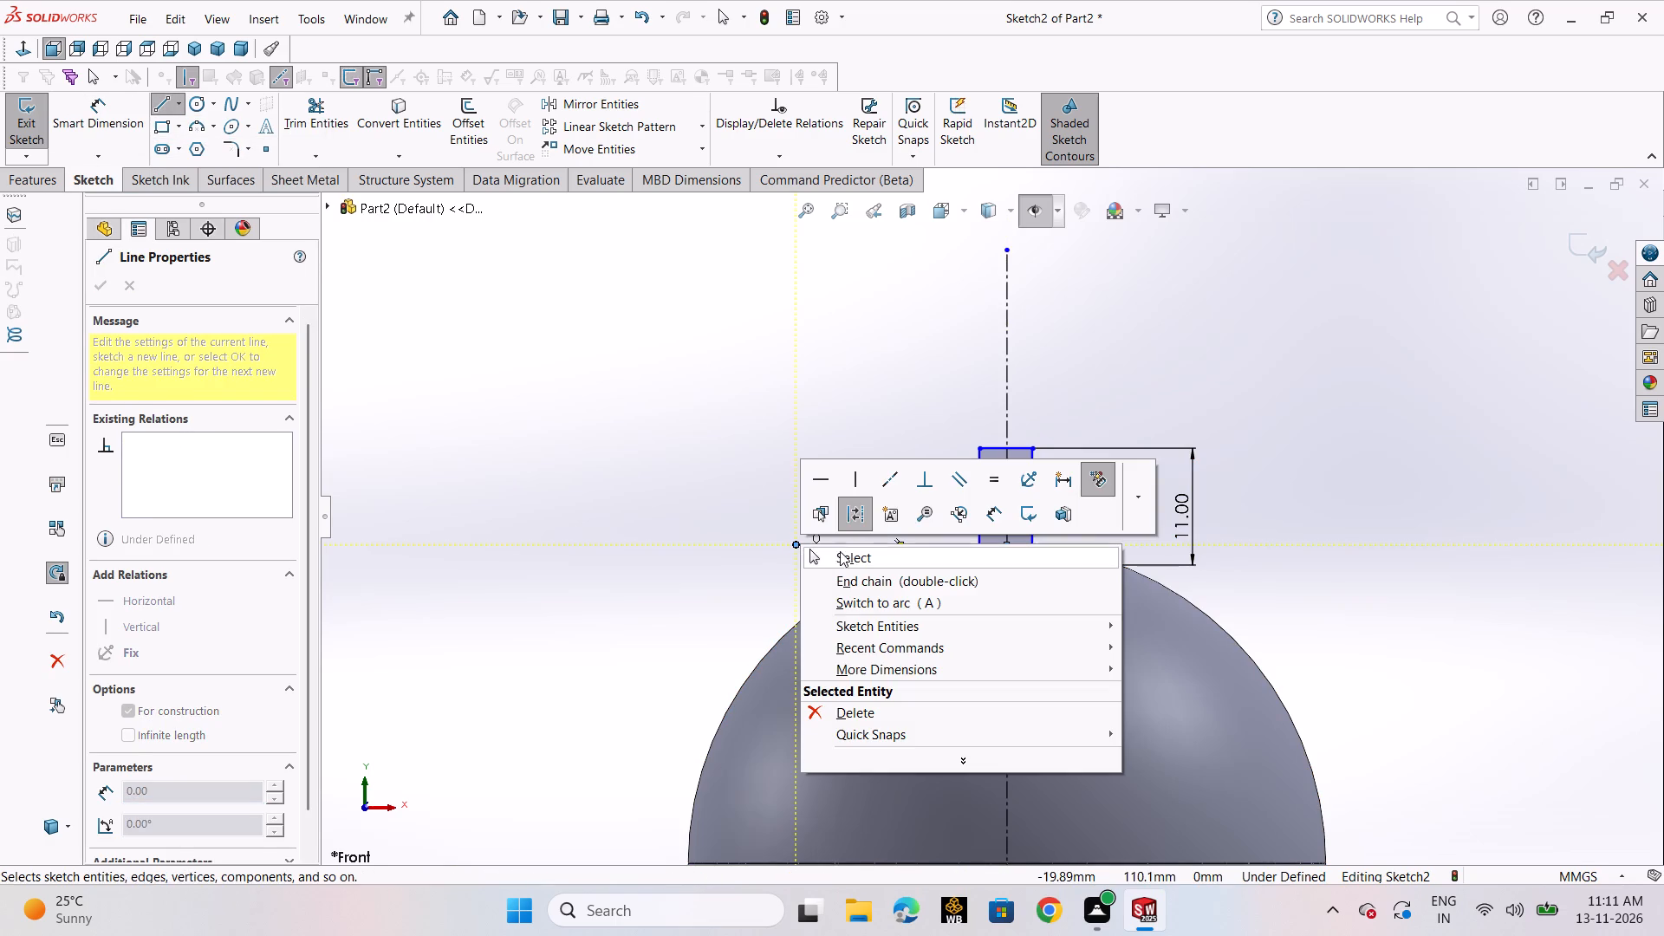
left_click(850, 558)
Dimension the rectangle's top edge 9 mm above the horizontal centerline.
left_click(55, 115)
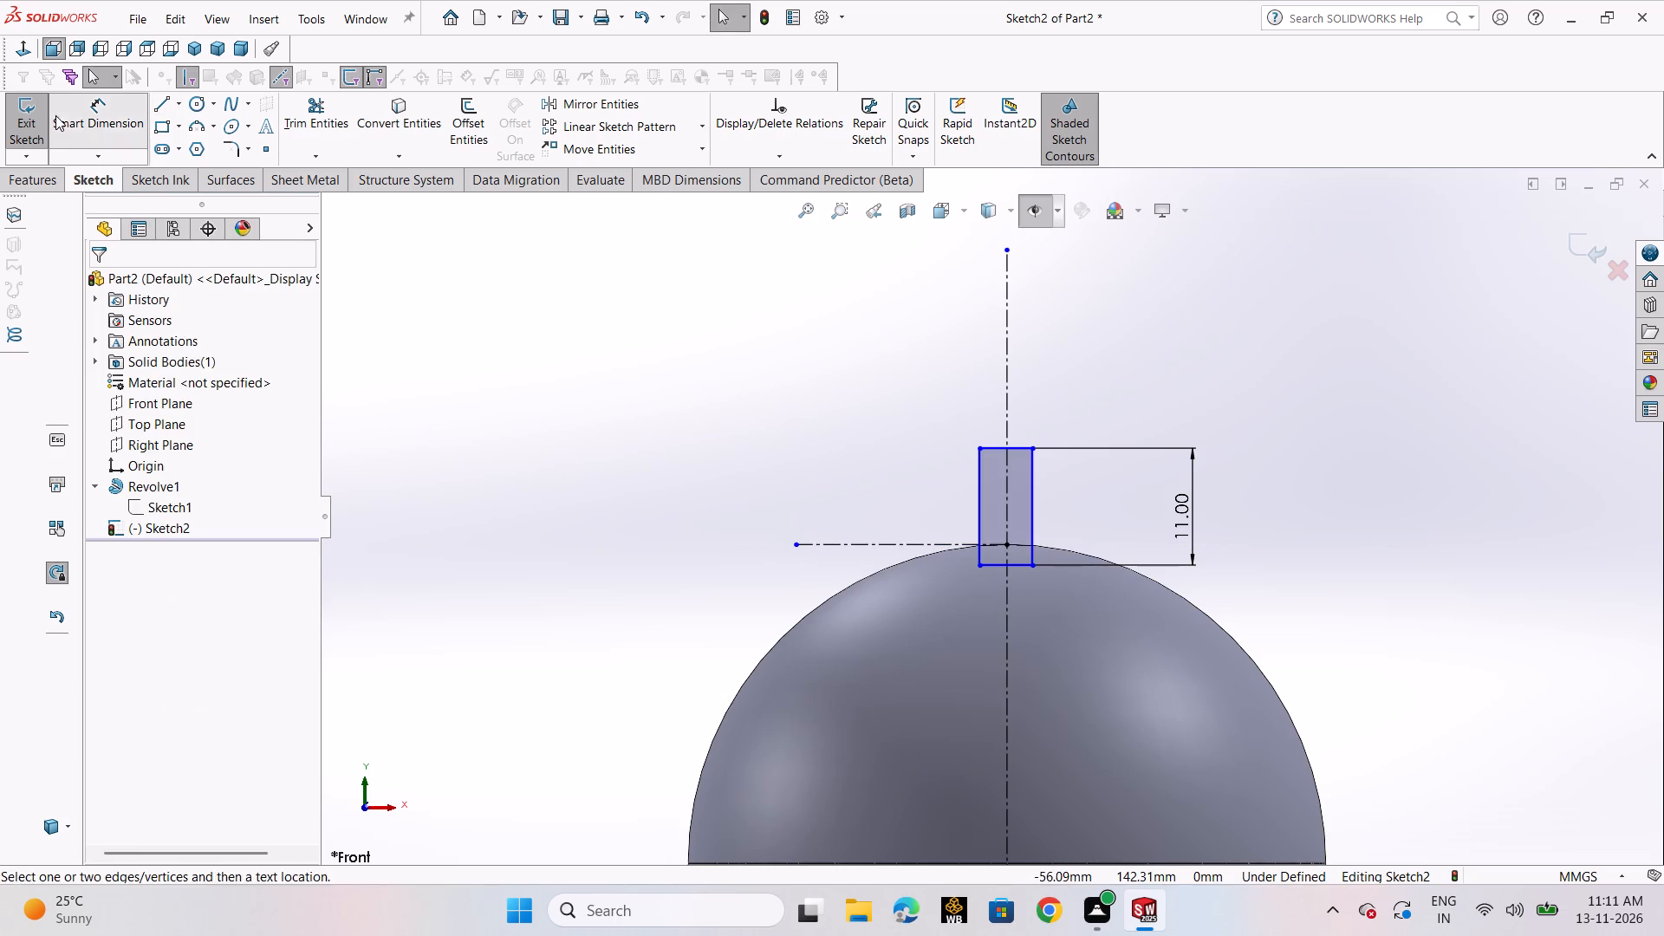
left_click(1017, 447)
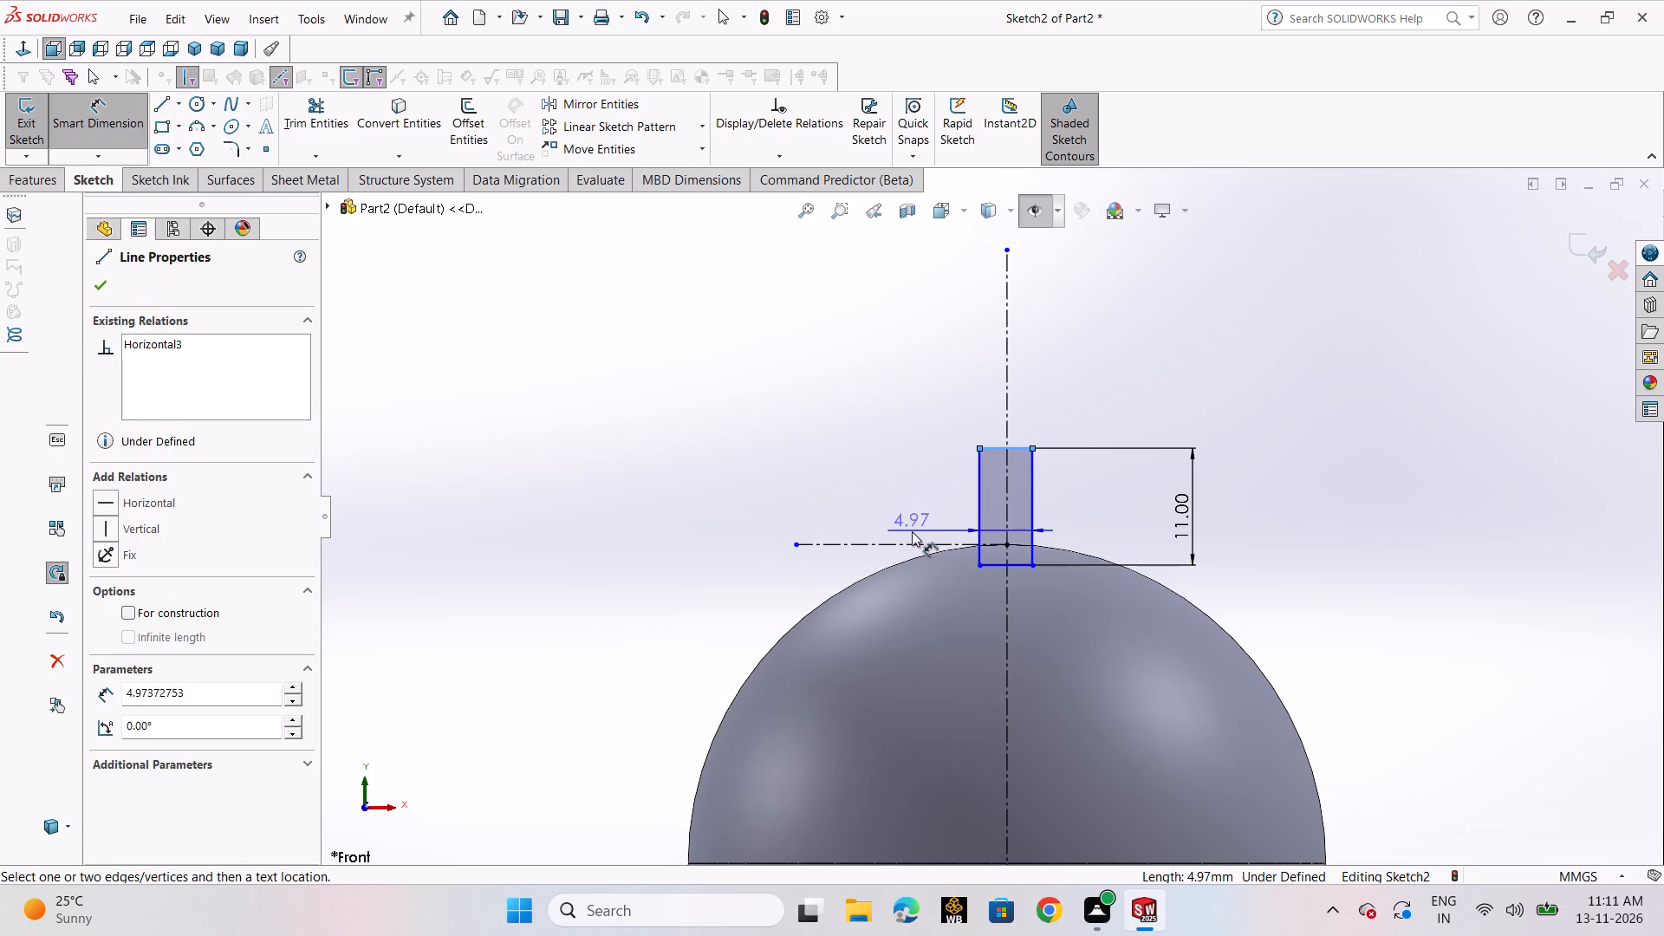
left_click(913, 544)
left_click(622, 474)
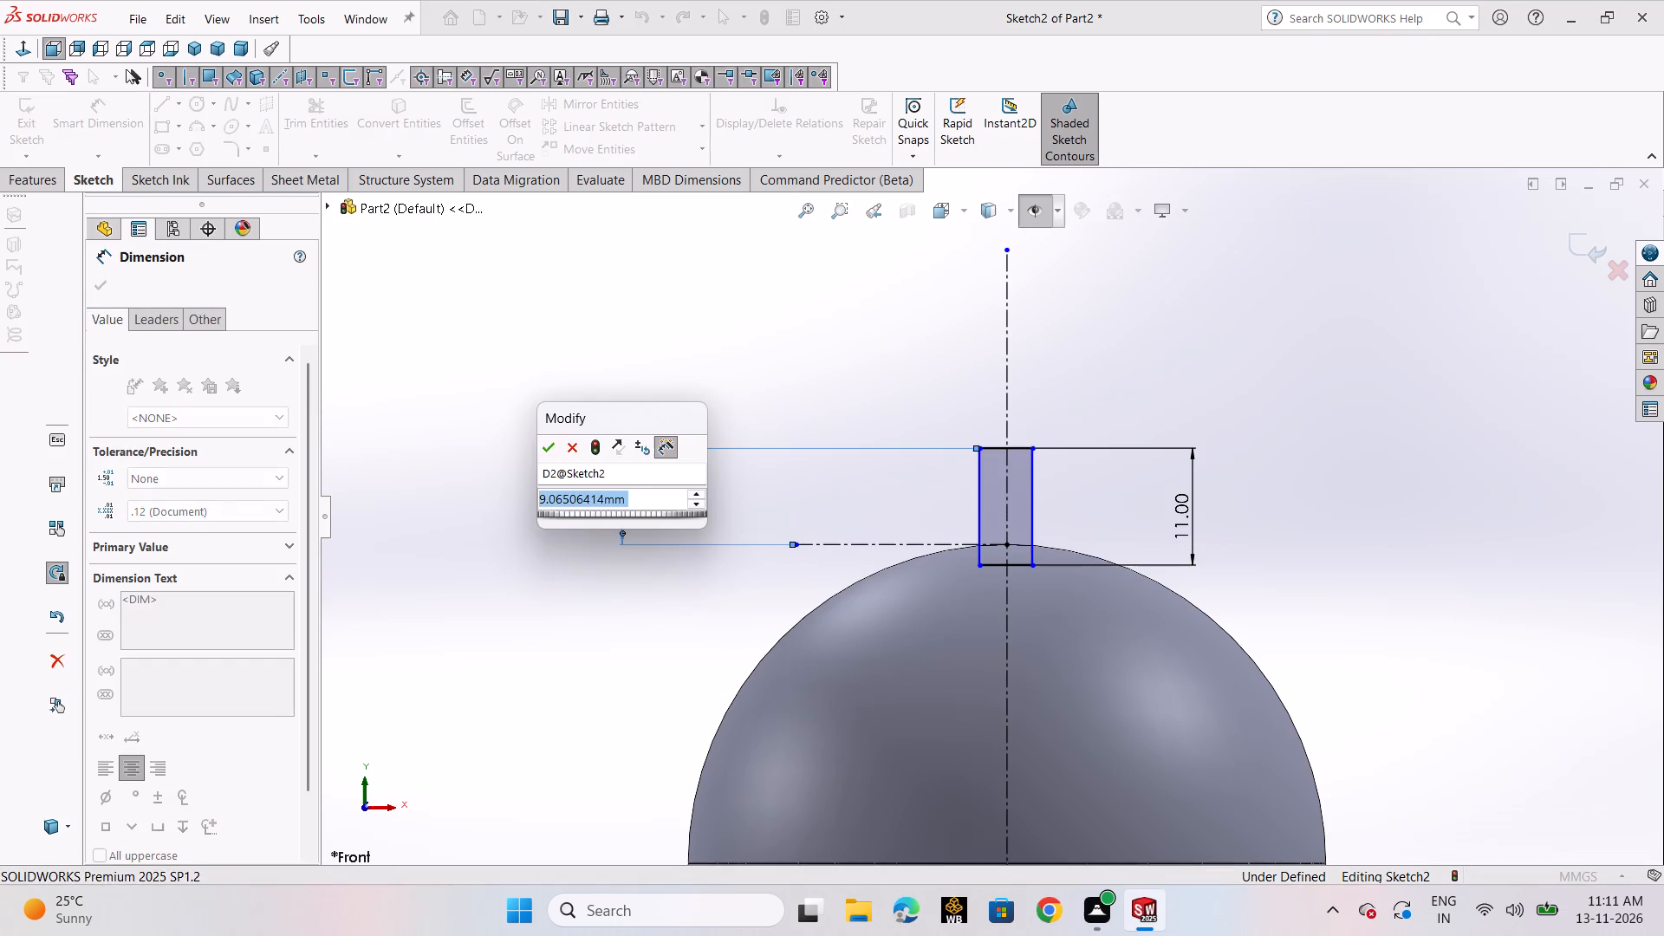
key("9")
key("Return")
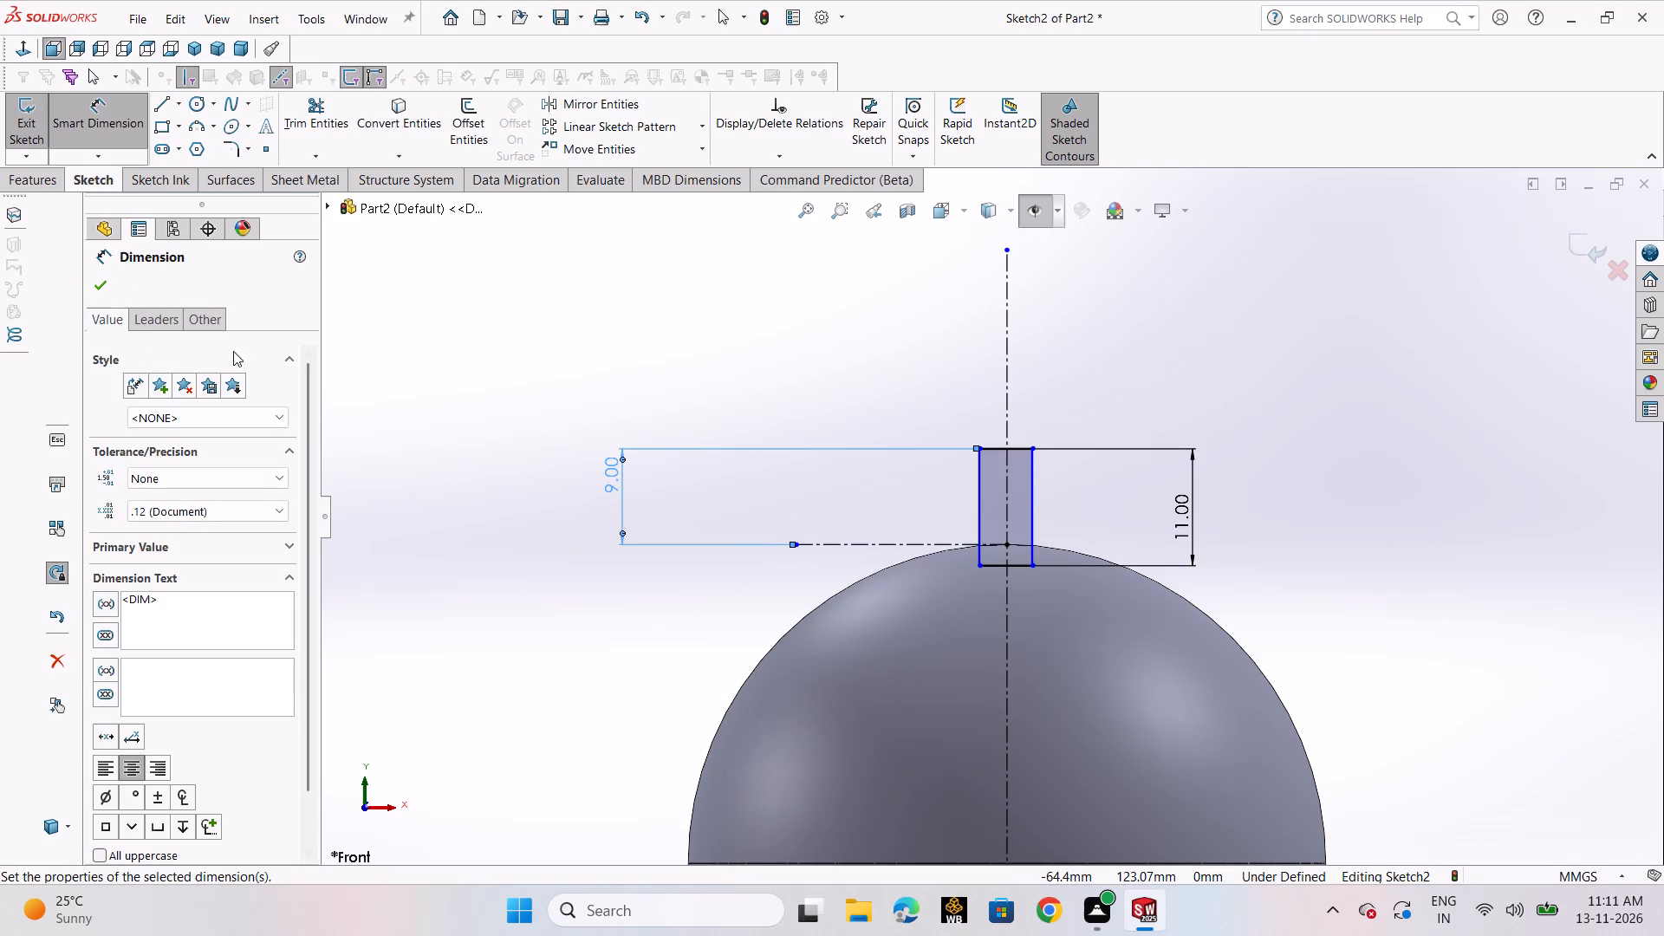
Set the distance between the rectangle's top edge and the horizontal centerline to 6 mm.
double_click(614, 480)
key("6")
key("Return")
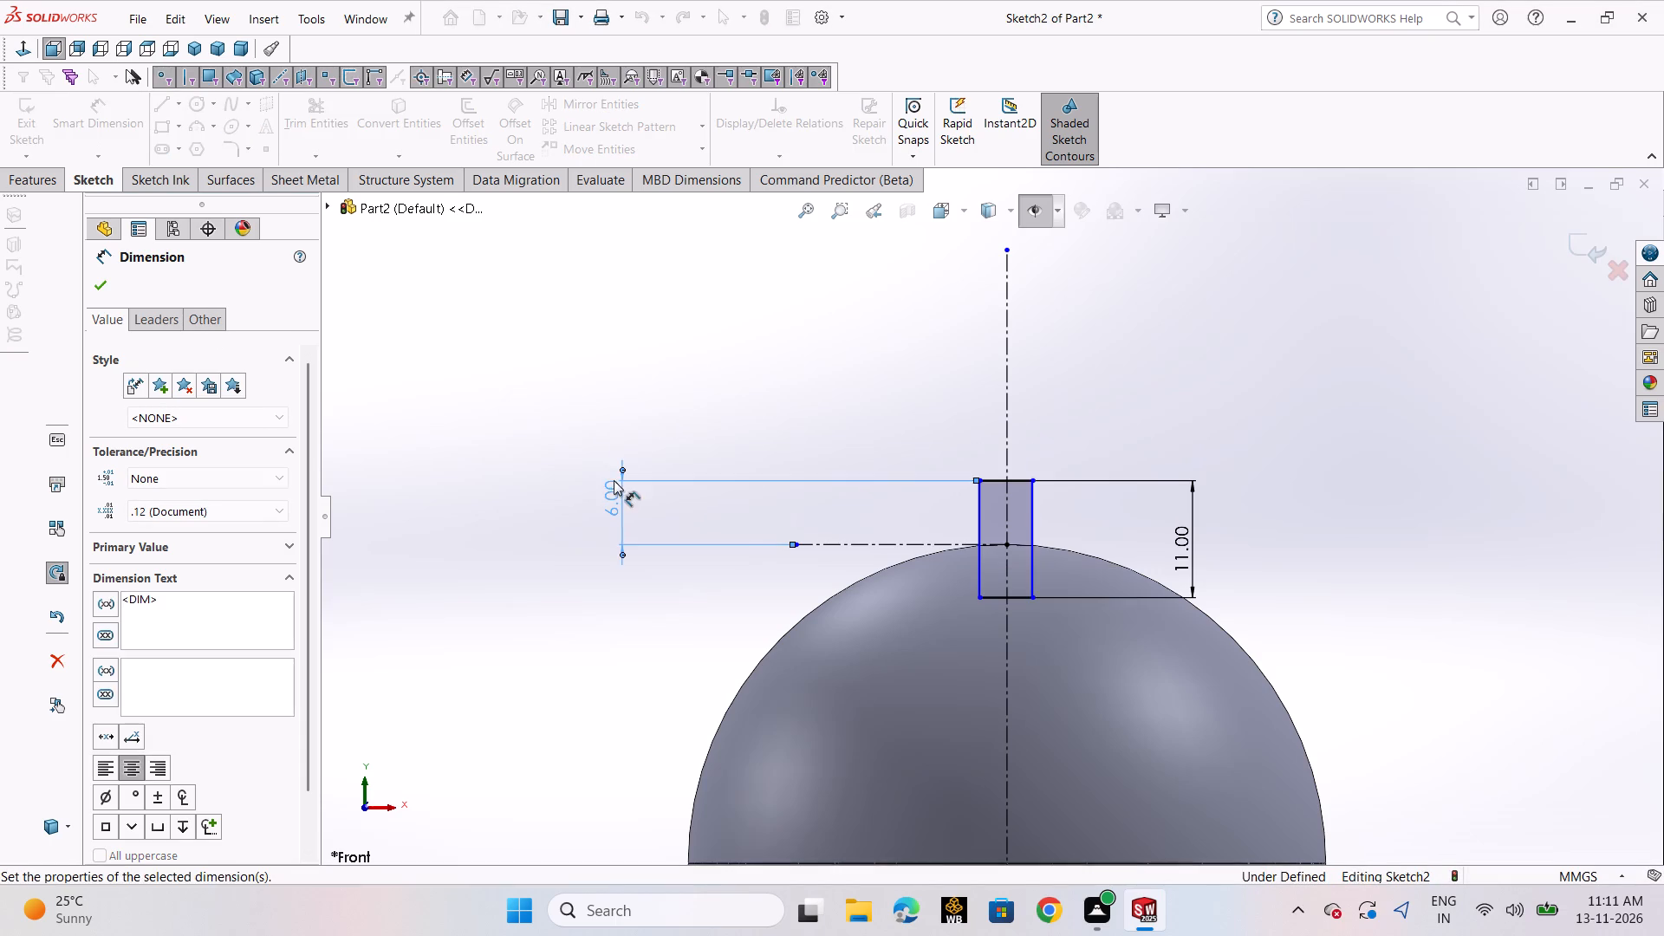
left_click(106, 286)
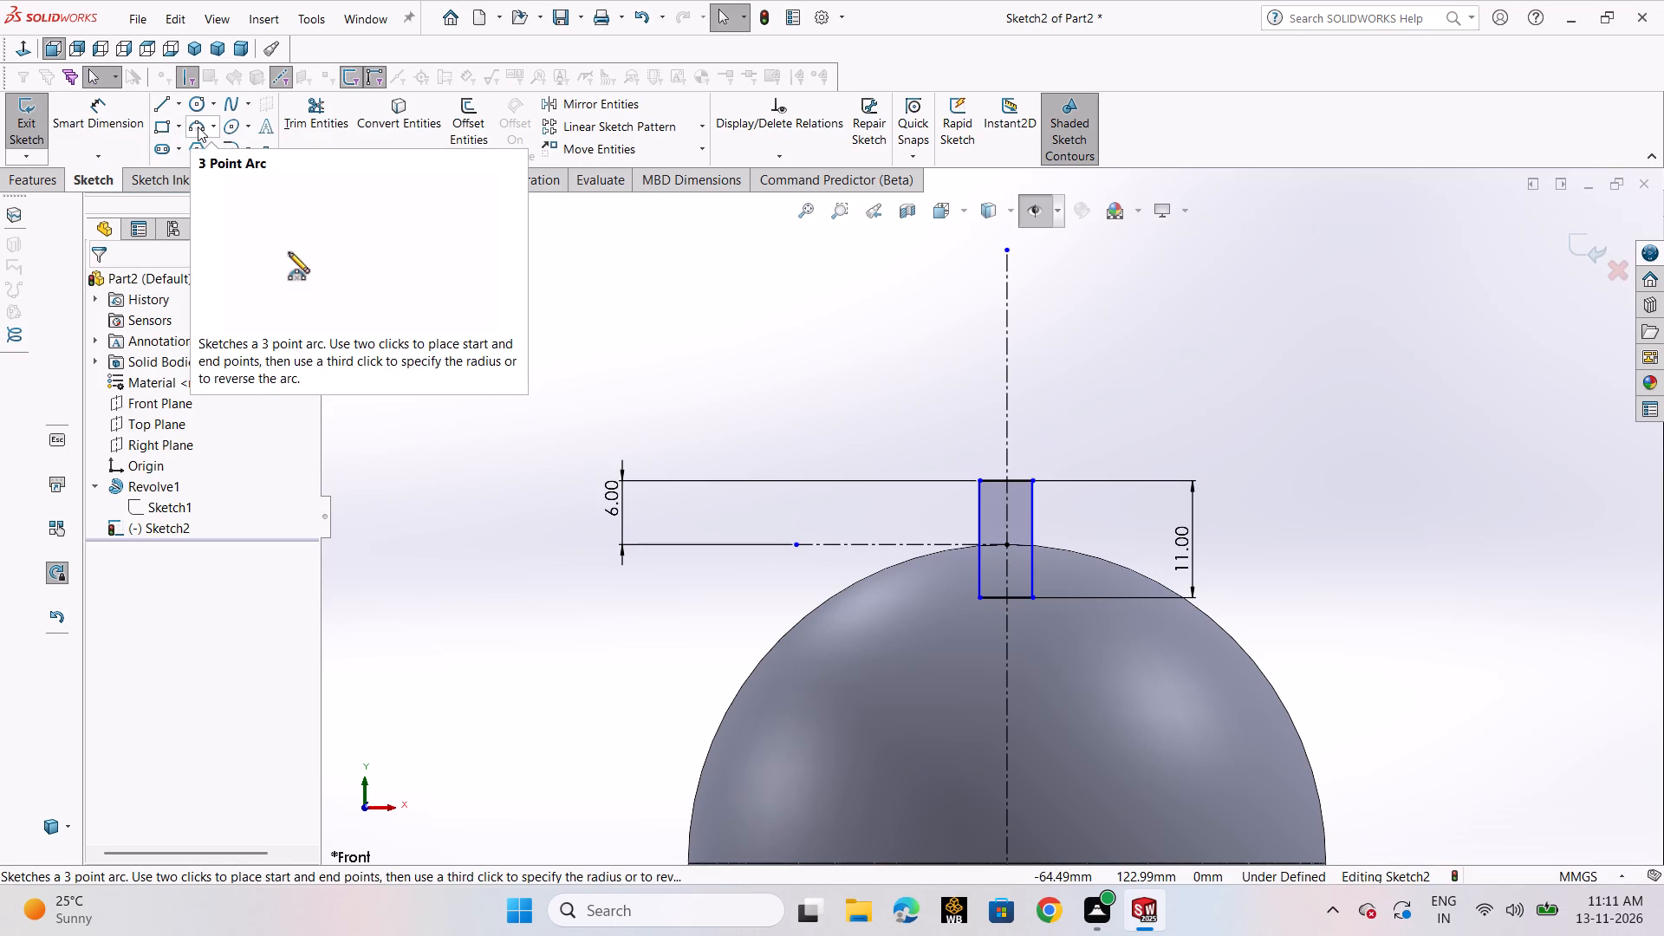
Sketch a circle of about 2.5 mm radius centered on the midpoint of the rectangle's top edge, reaching its corner.
left_click(201, 109)
left_click(204, 132)
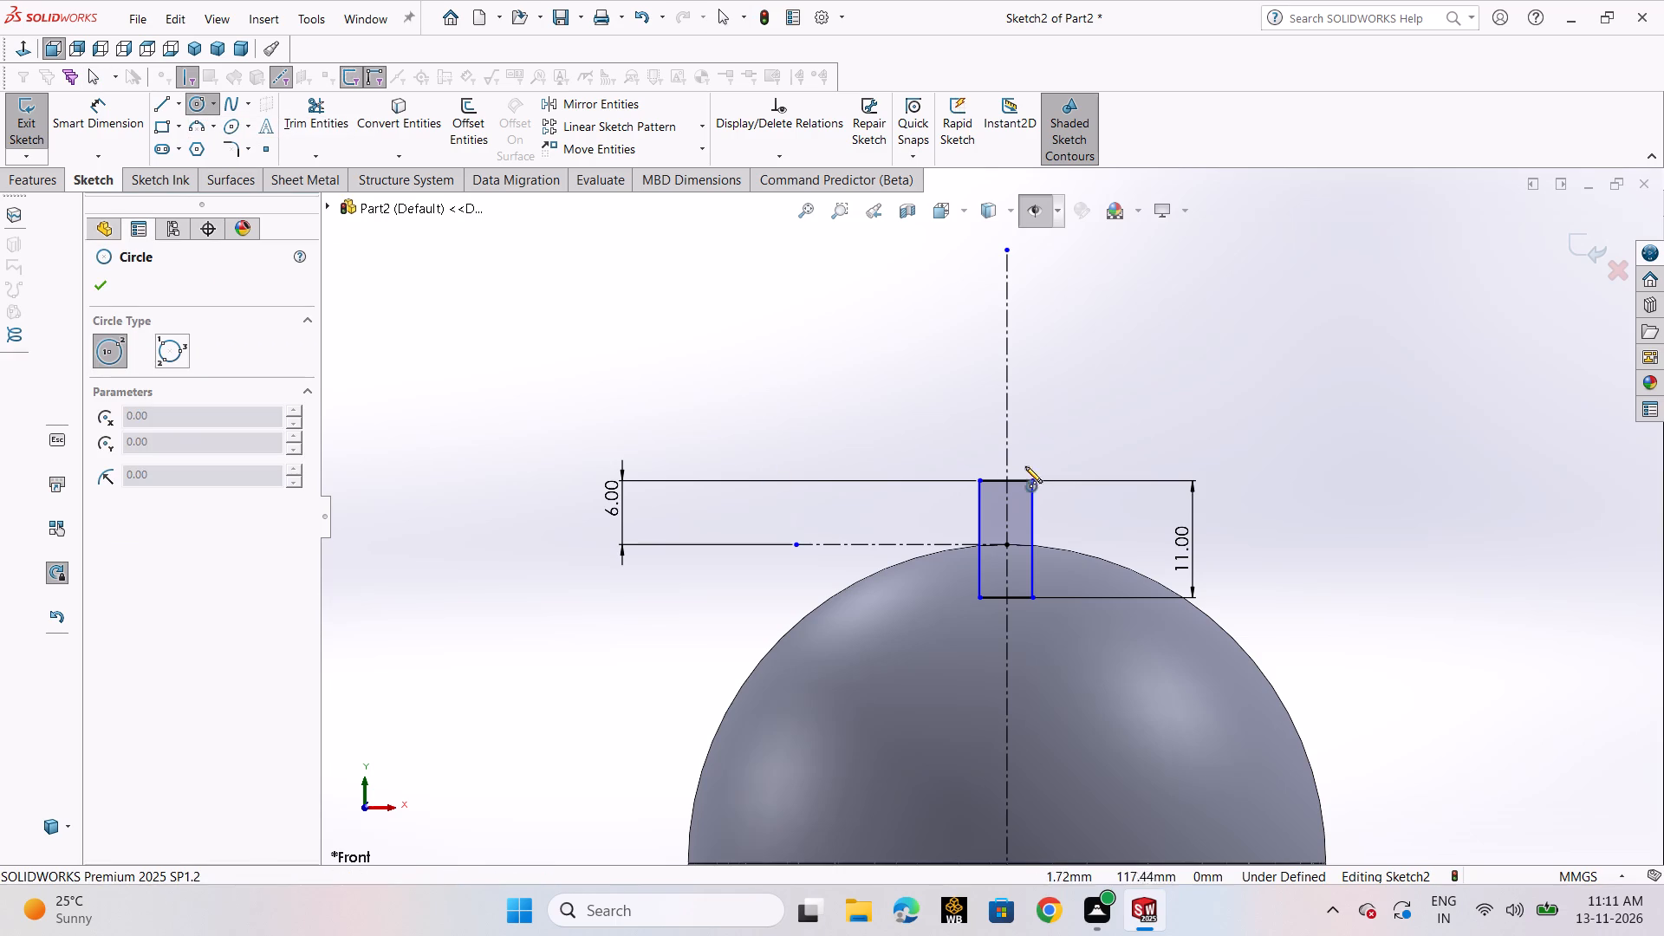
left_click(1007, 482)
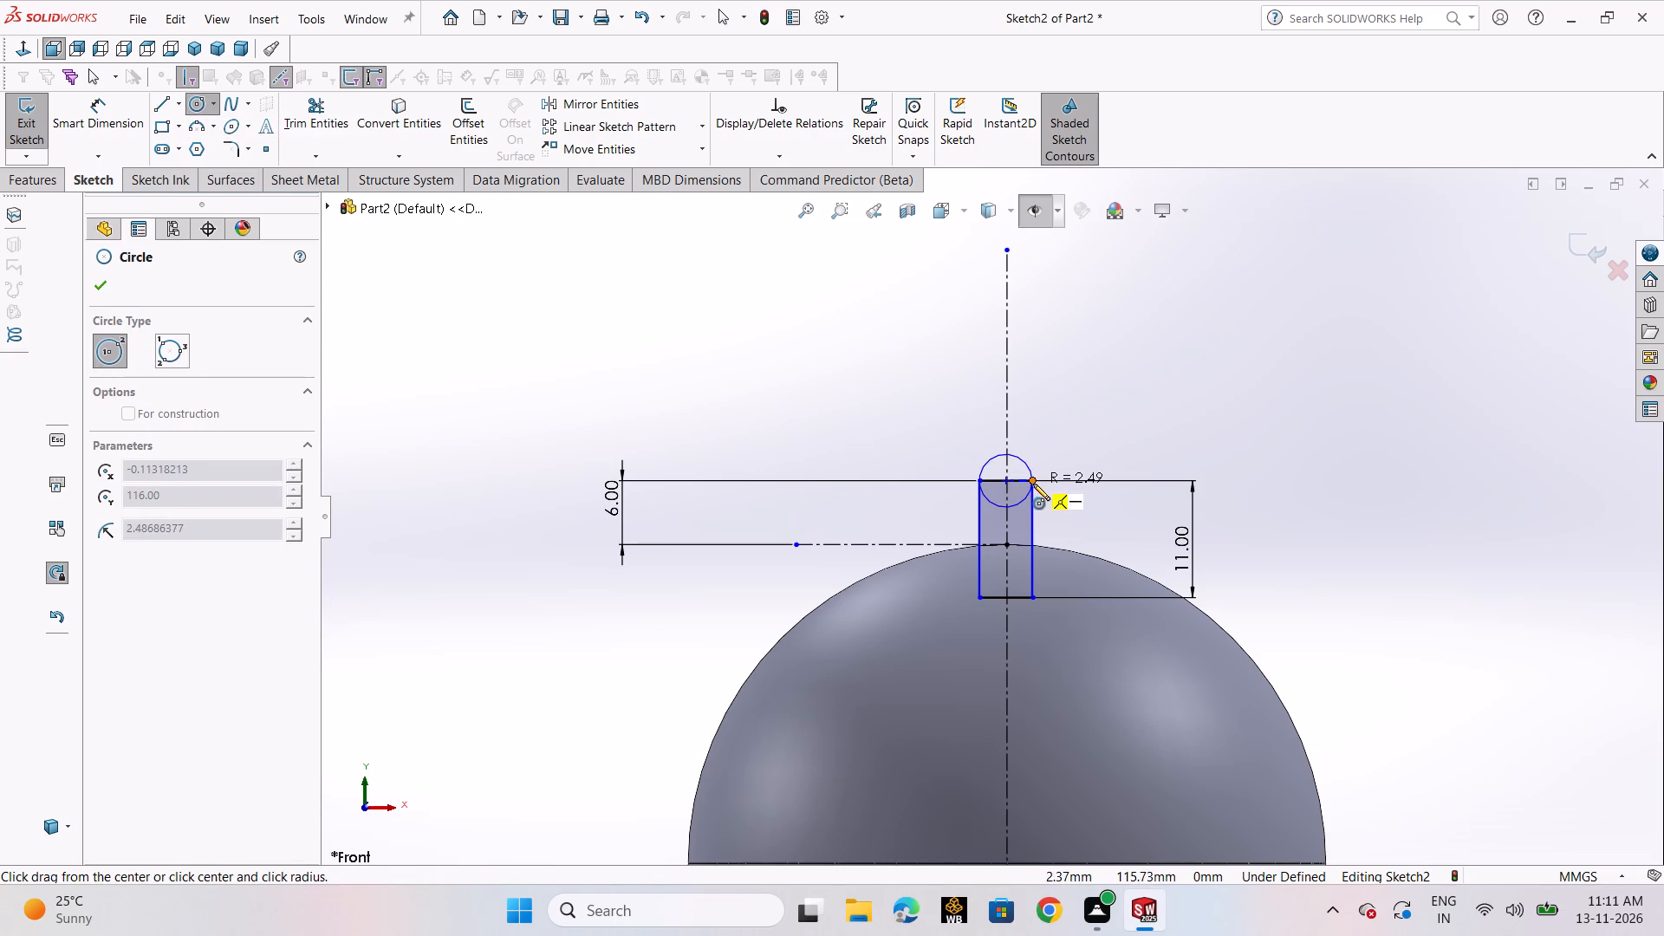
left_click(1033, 484)
right_click(1033, 484)
left_click(1069, 497)
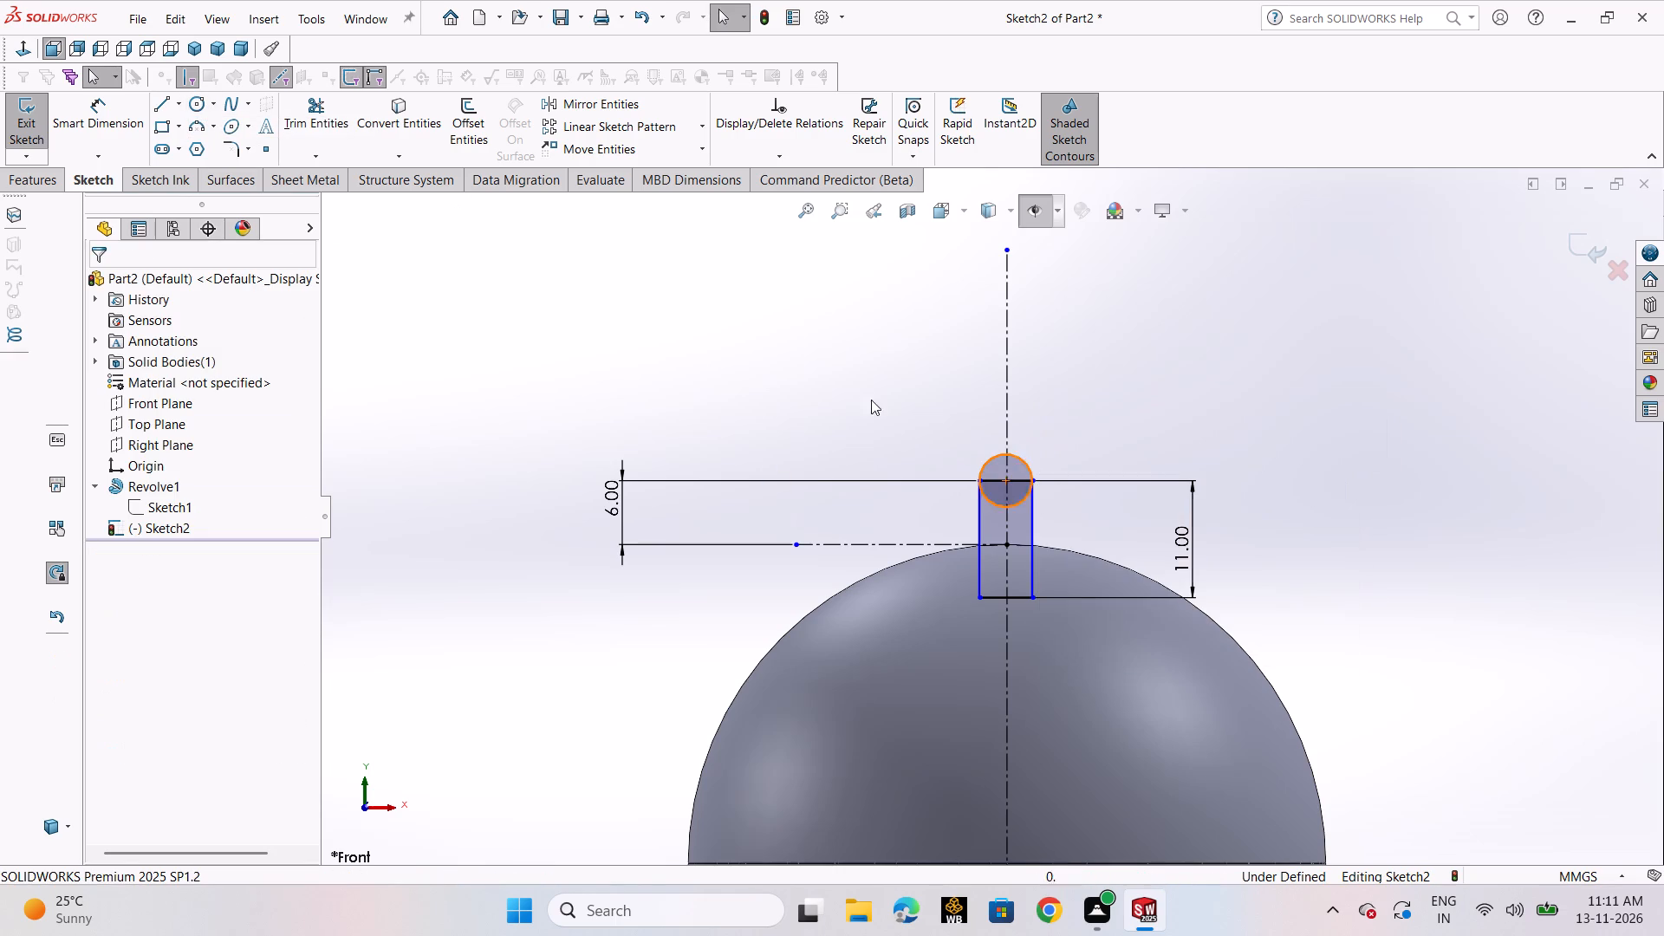
Dimension the rectangle's bottom edge and set its width to 3 mm.
left_click(91, 107)
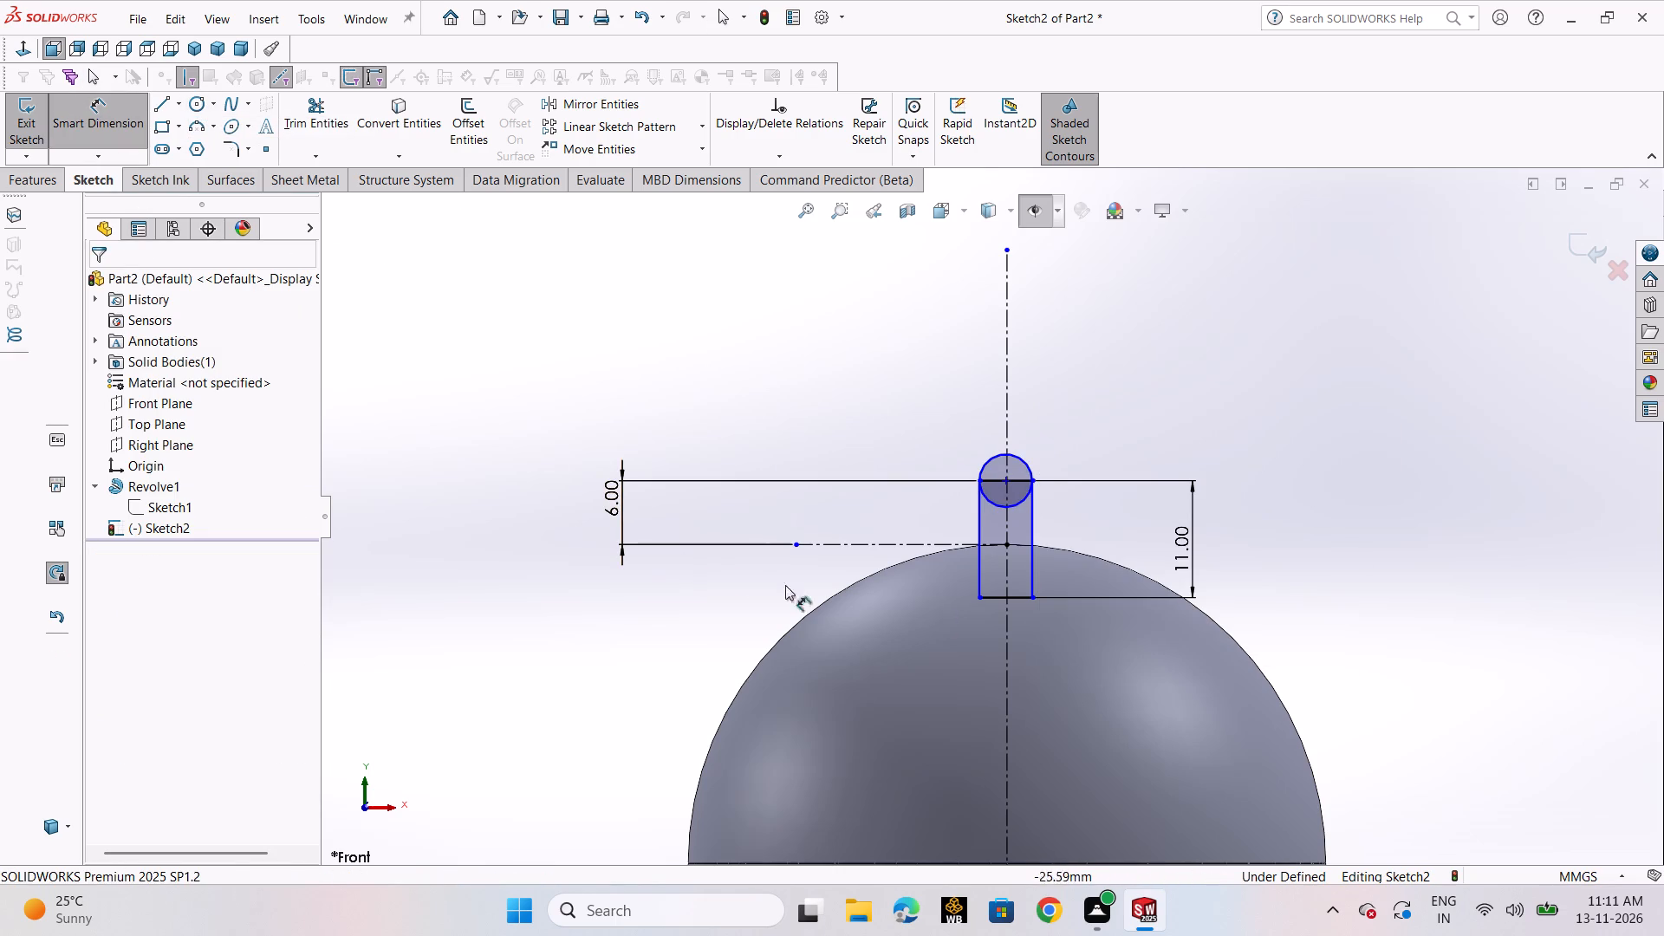
left_click(1014, 601)
left_click(1311, 605)
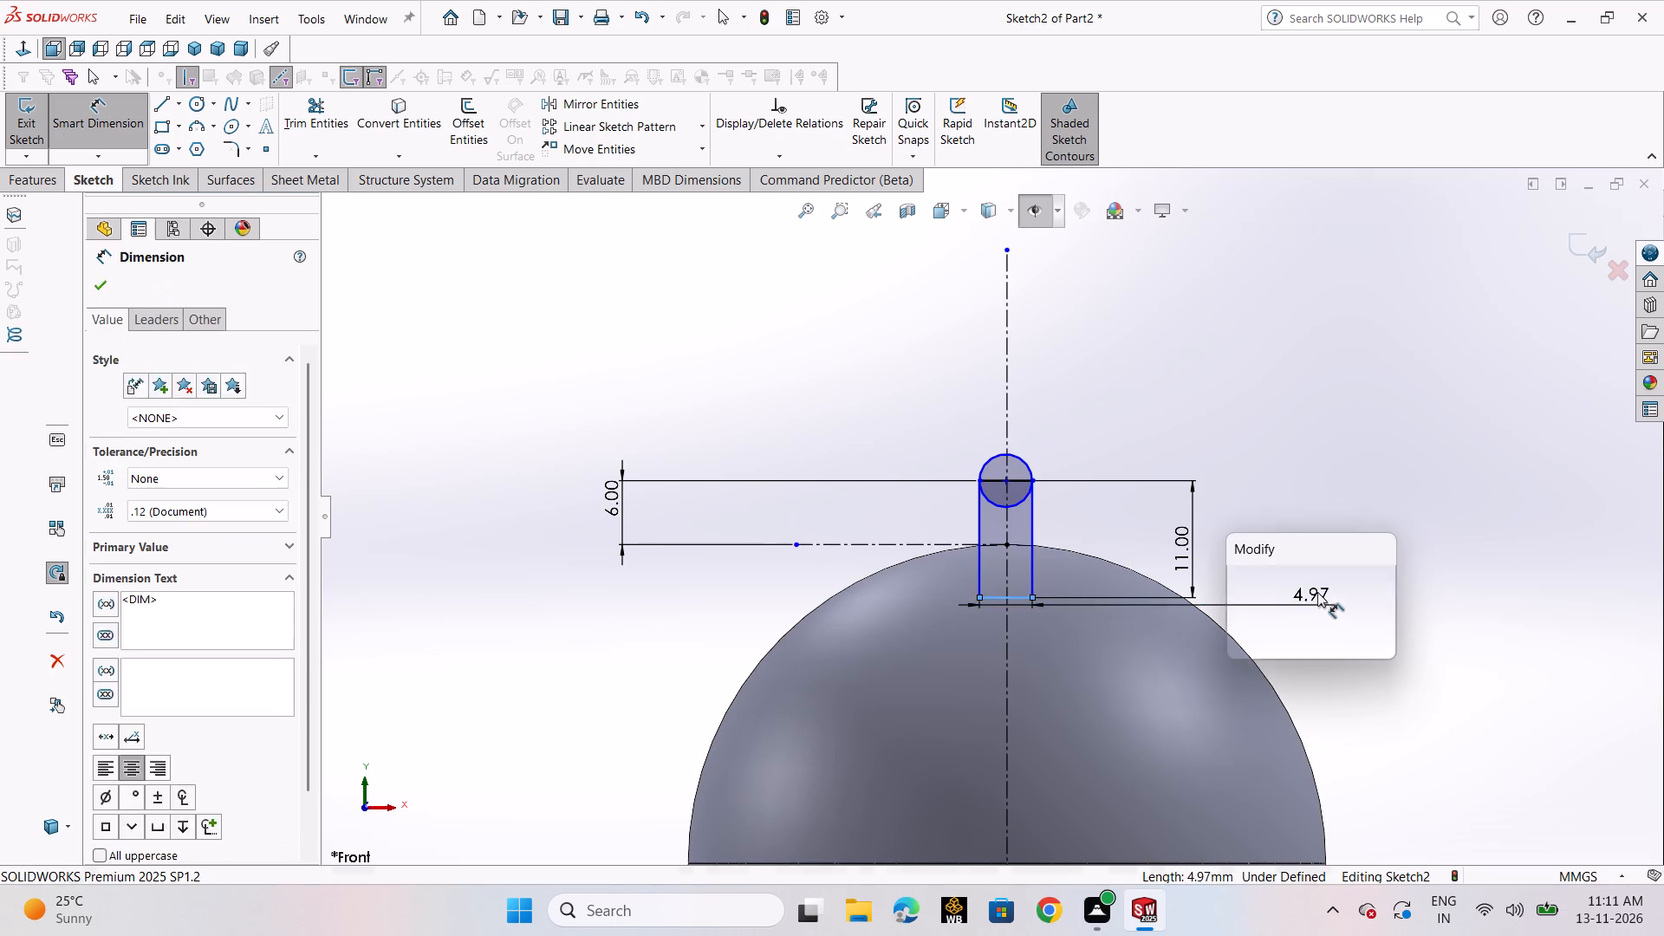
key("3")
key("Return")
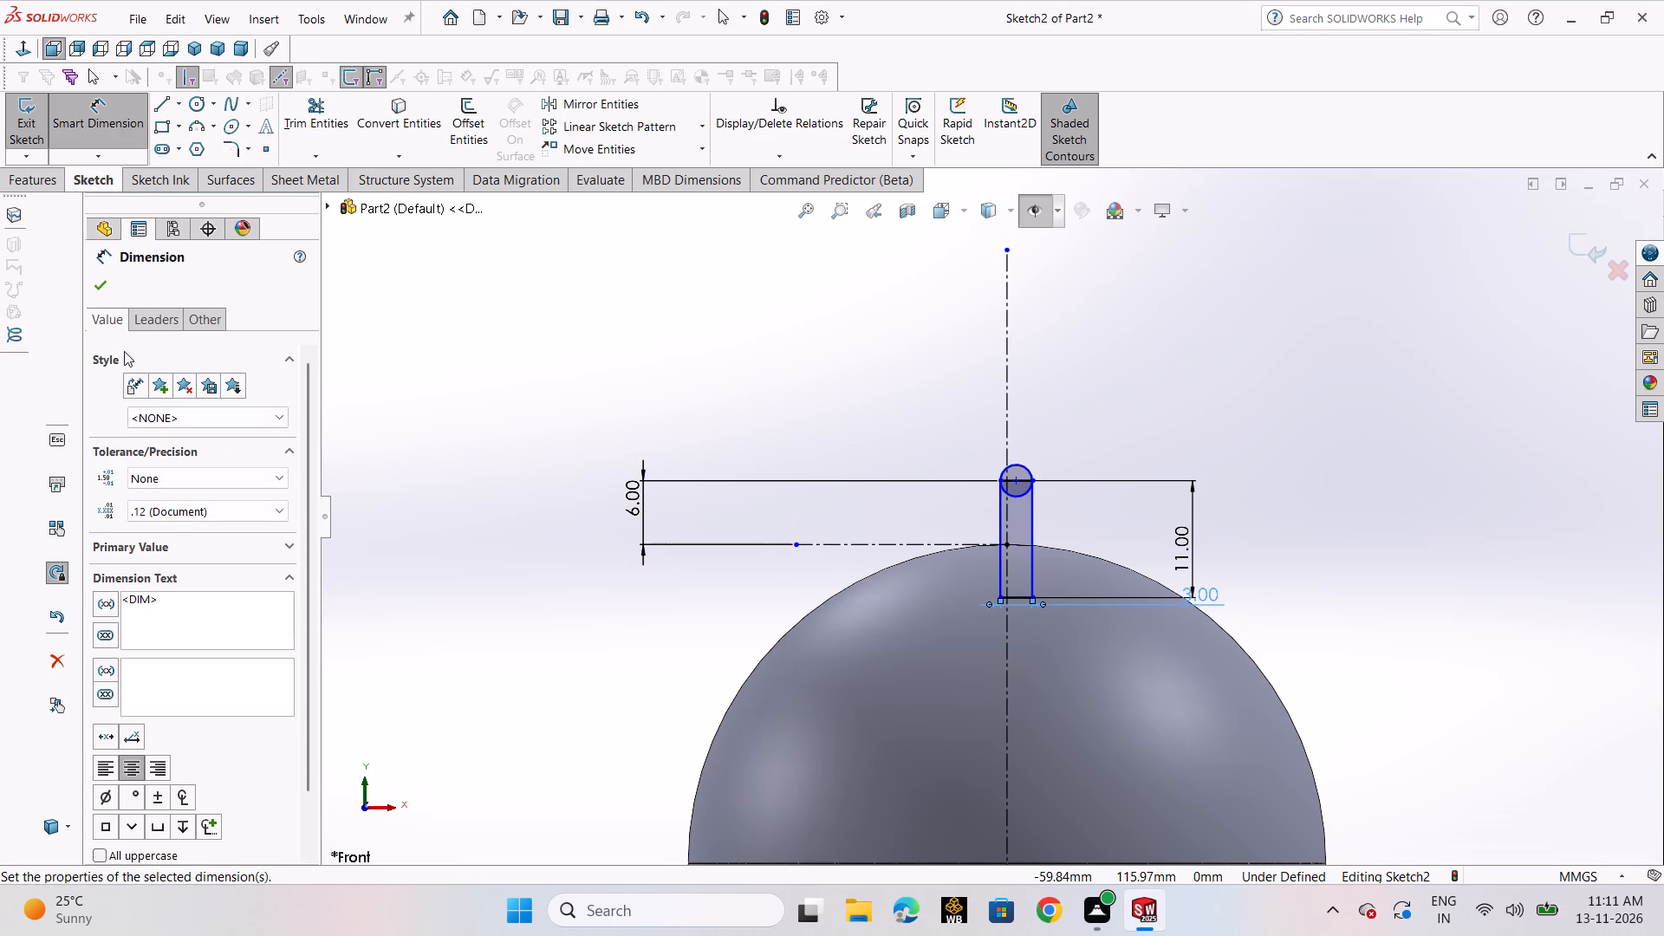
left_click(96, 280)
scroll(1007, 503, "down", 4)
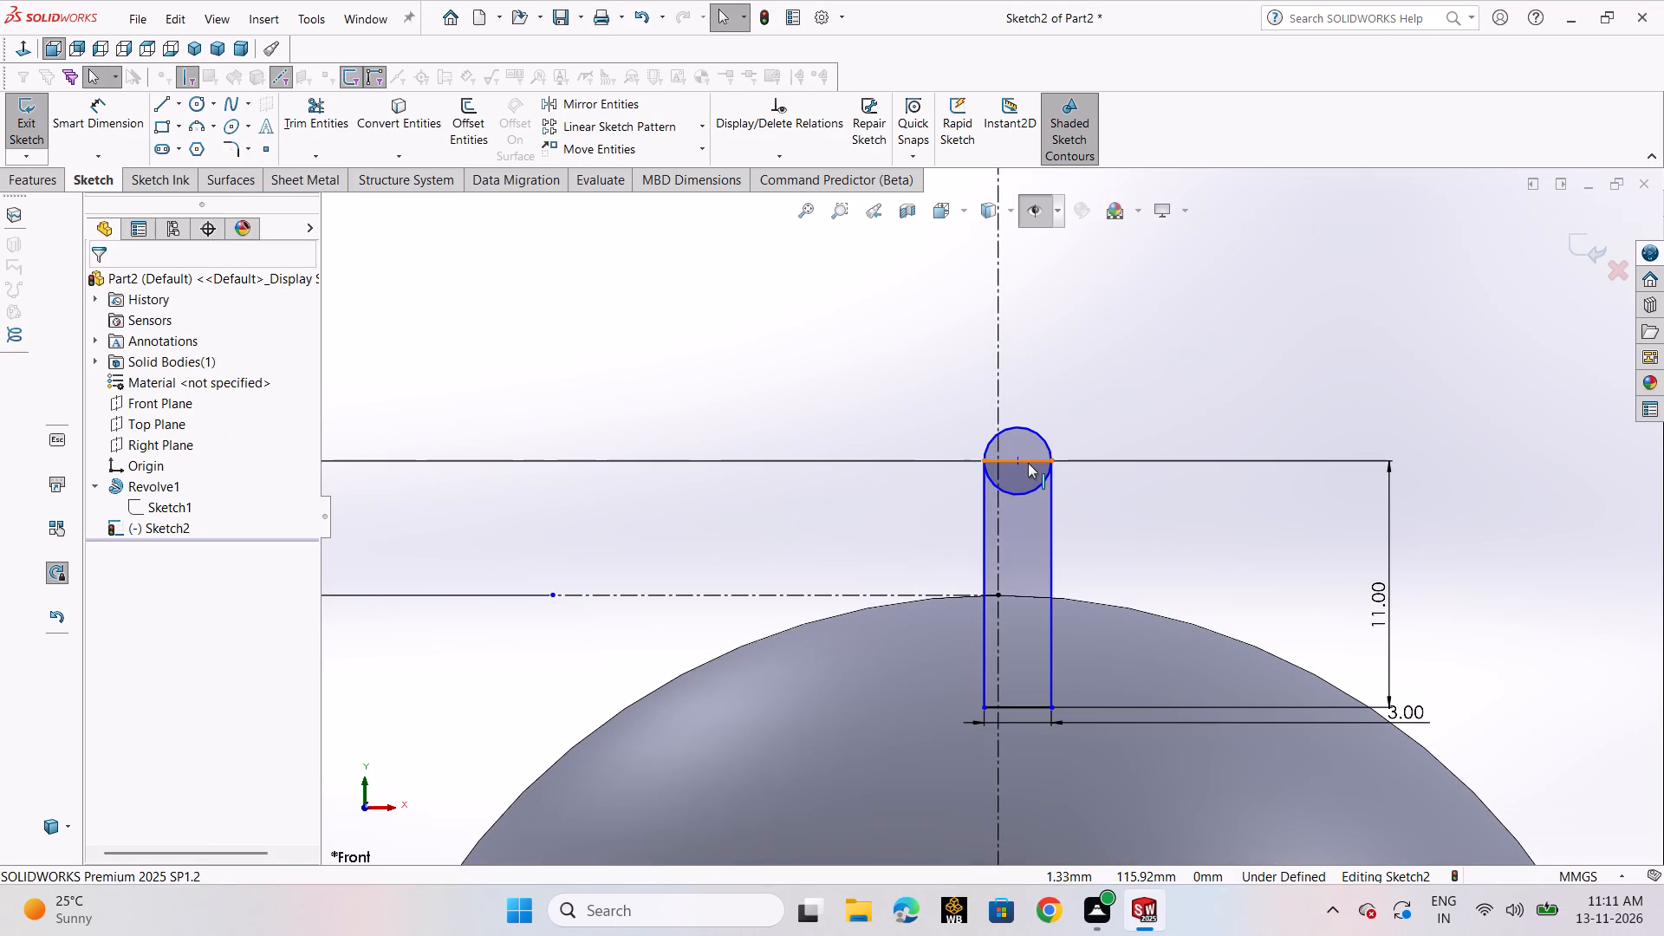
Center the rectangle on the vertical centerline by making its bottom edge's midpoint coincident with that centerline.
left_click_drag(1024, 463, 1000, 460)
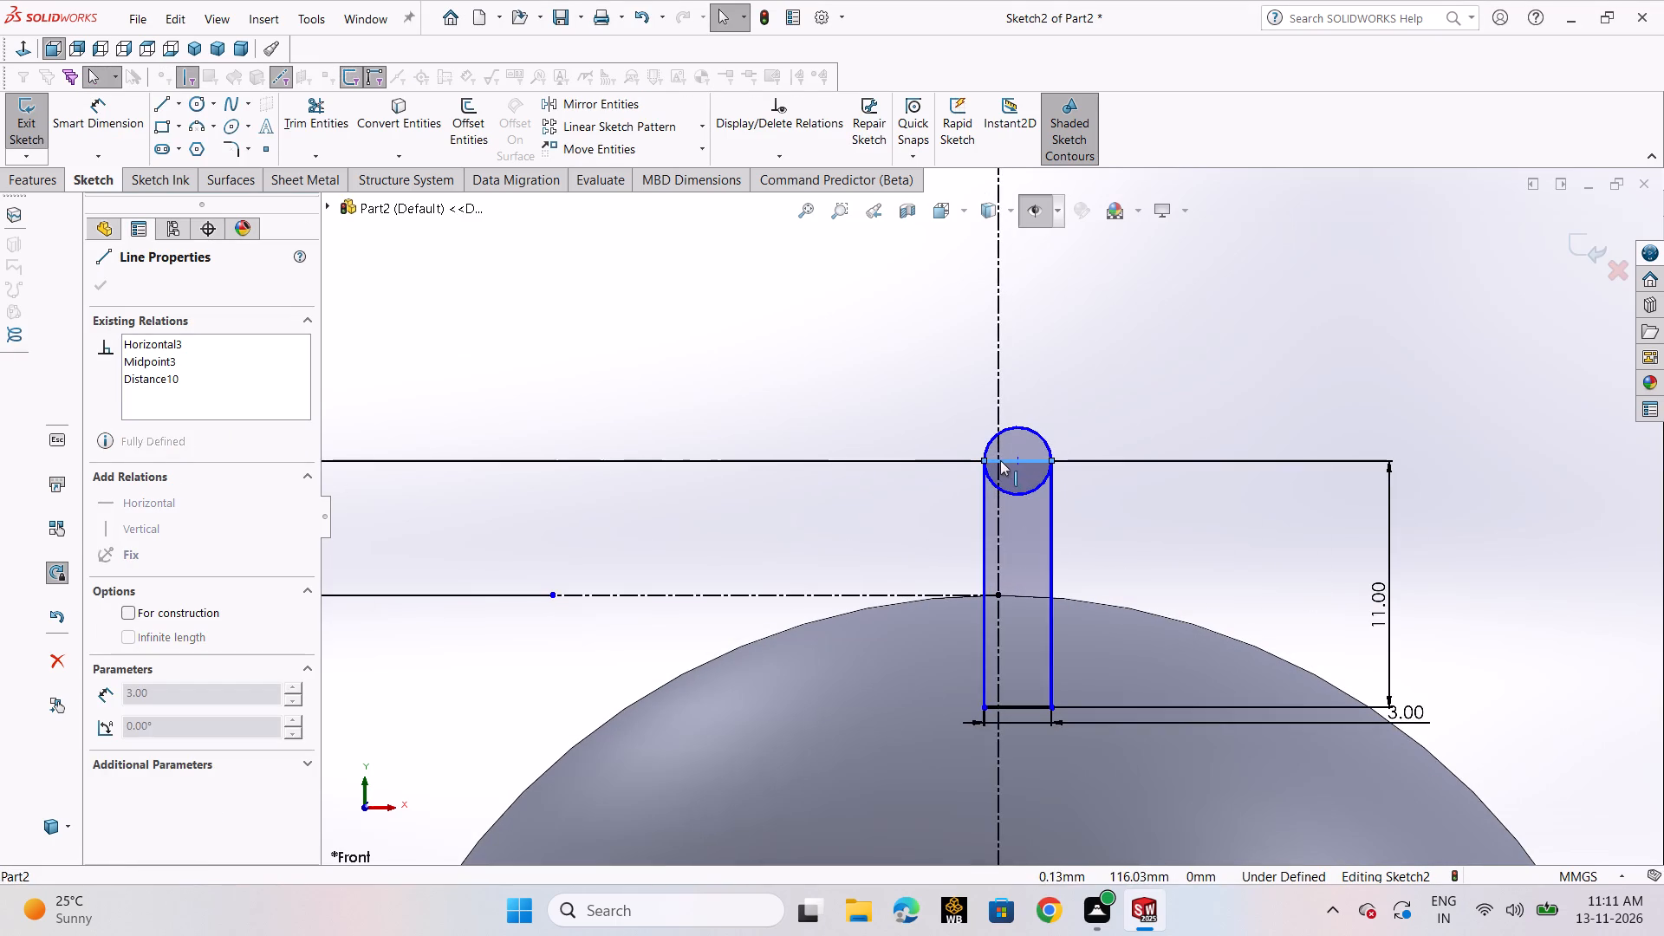
left_click_drag(1000, 460, 1000, 459)
left_click(1056, 406)
left_click(965, 484)
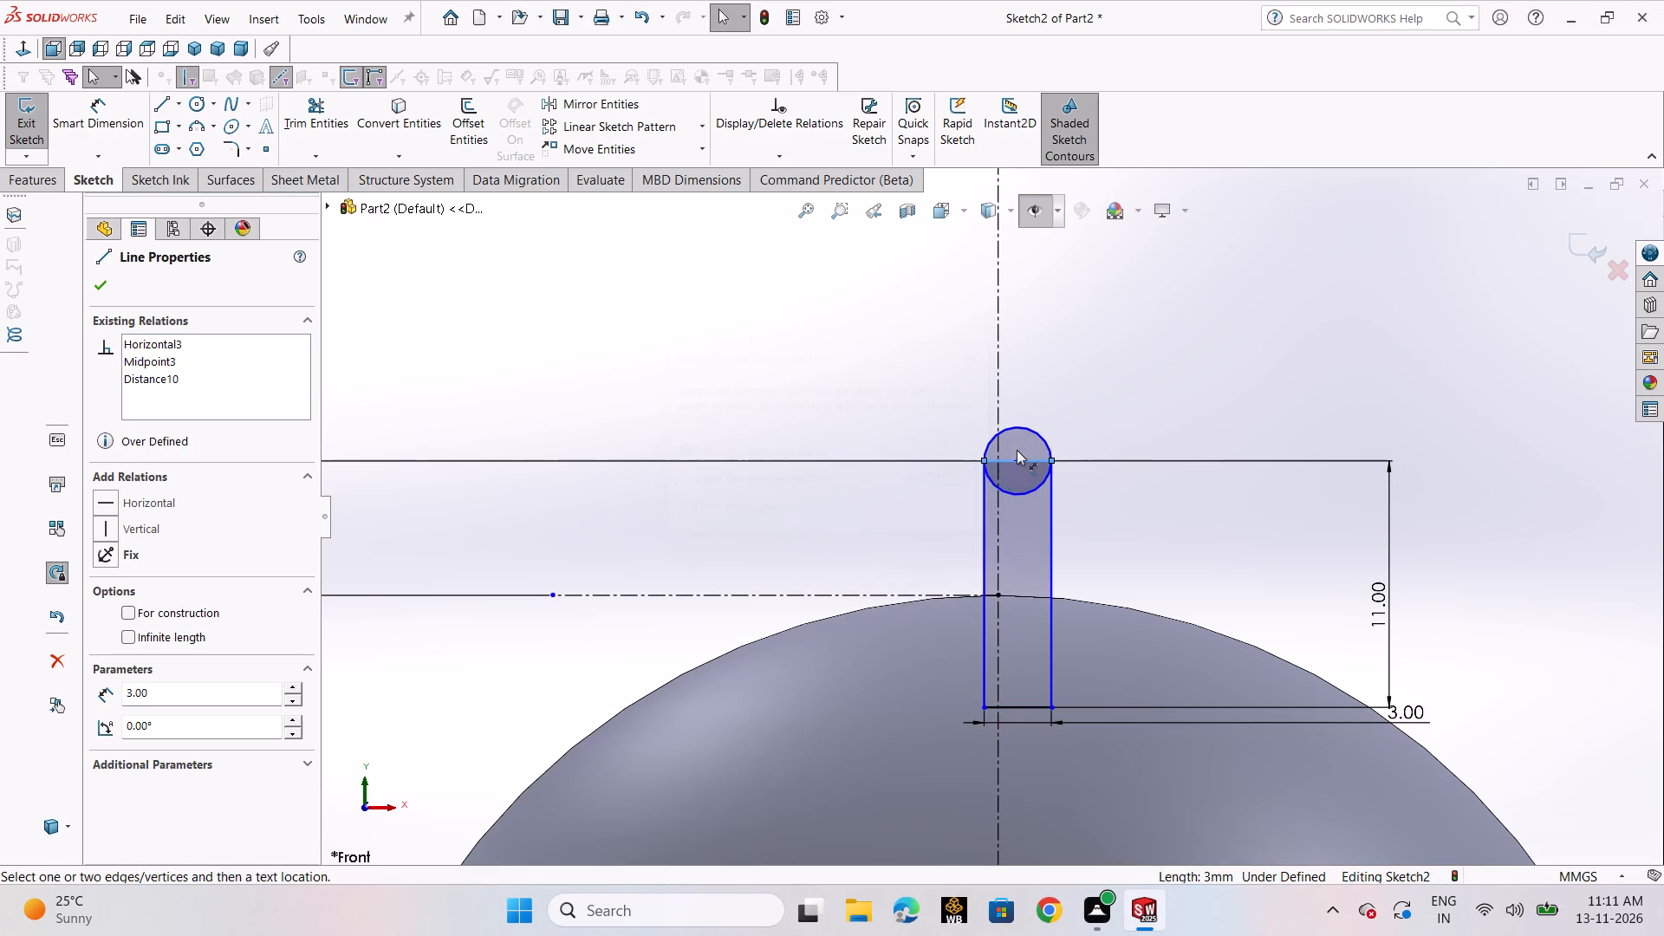
left_click(1072, 406)
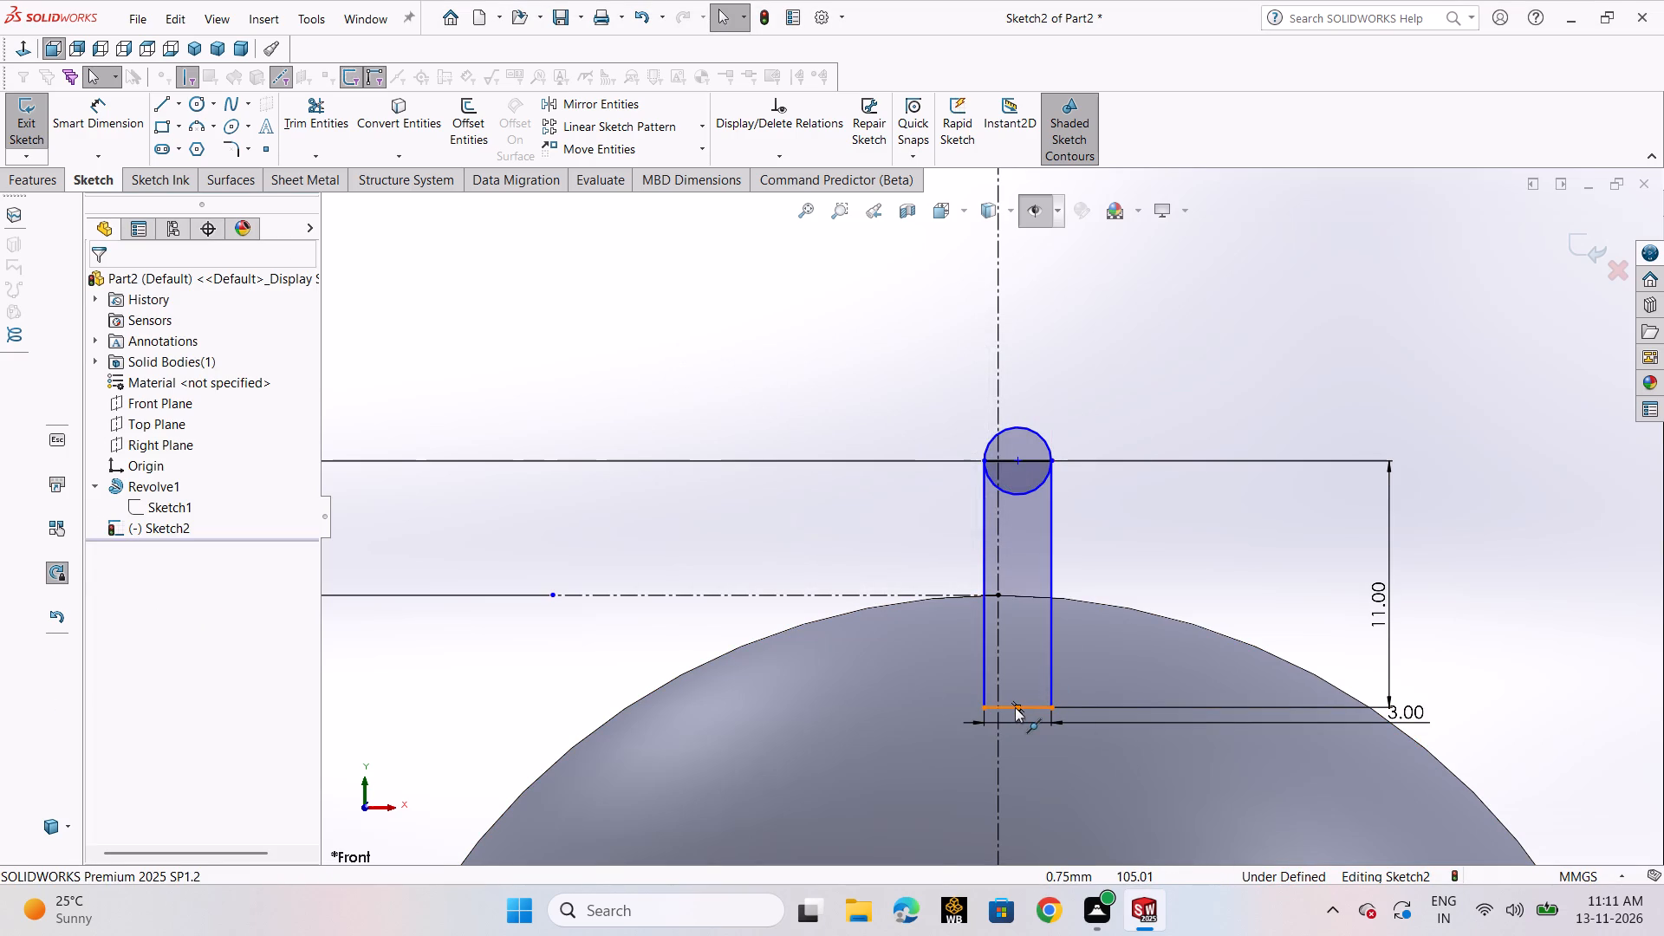
left_click(1015, 707)
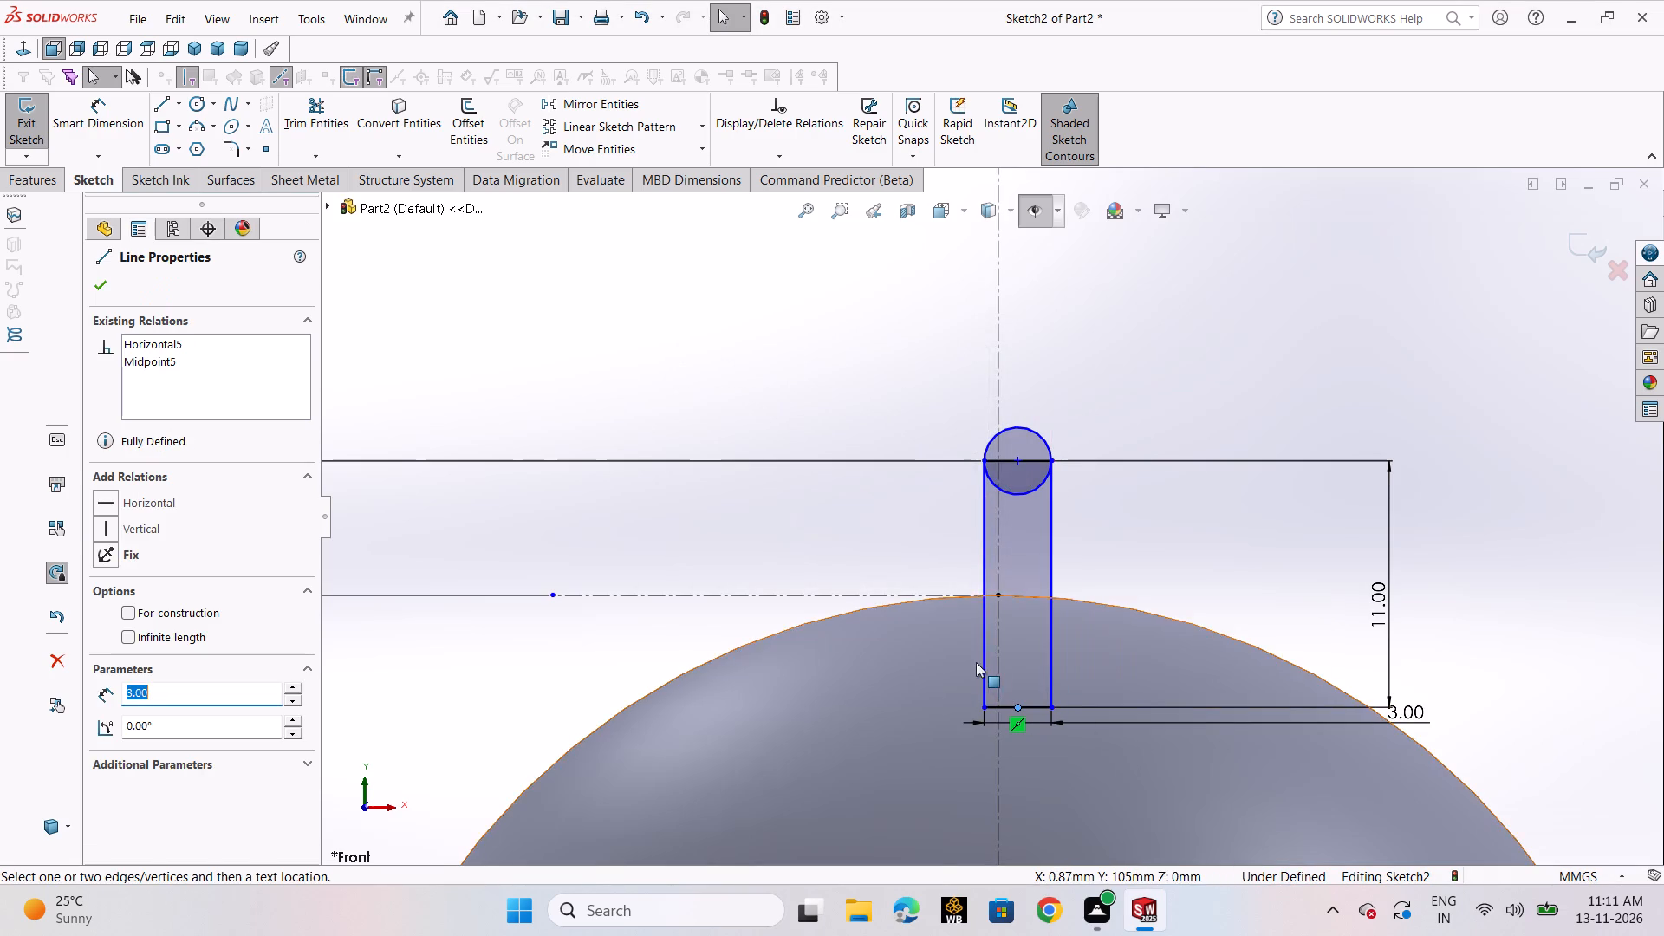
left_click(997, 667, "ctrl")
left_click(1095, 581)
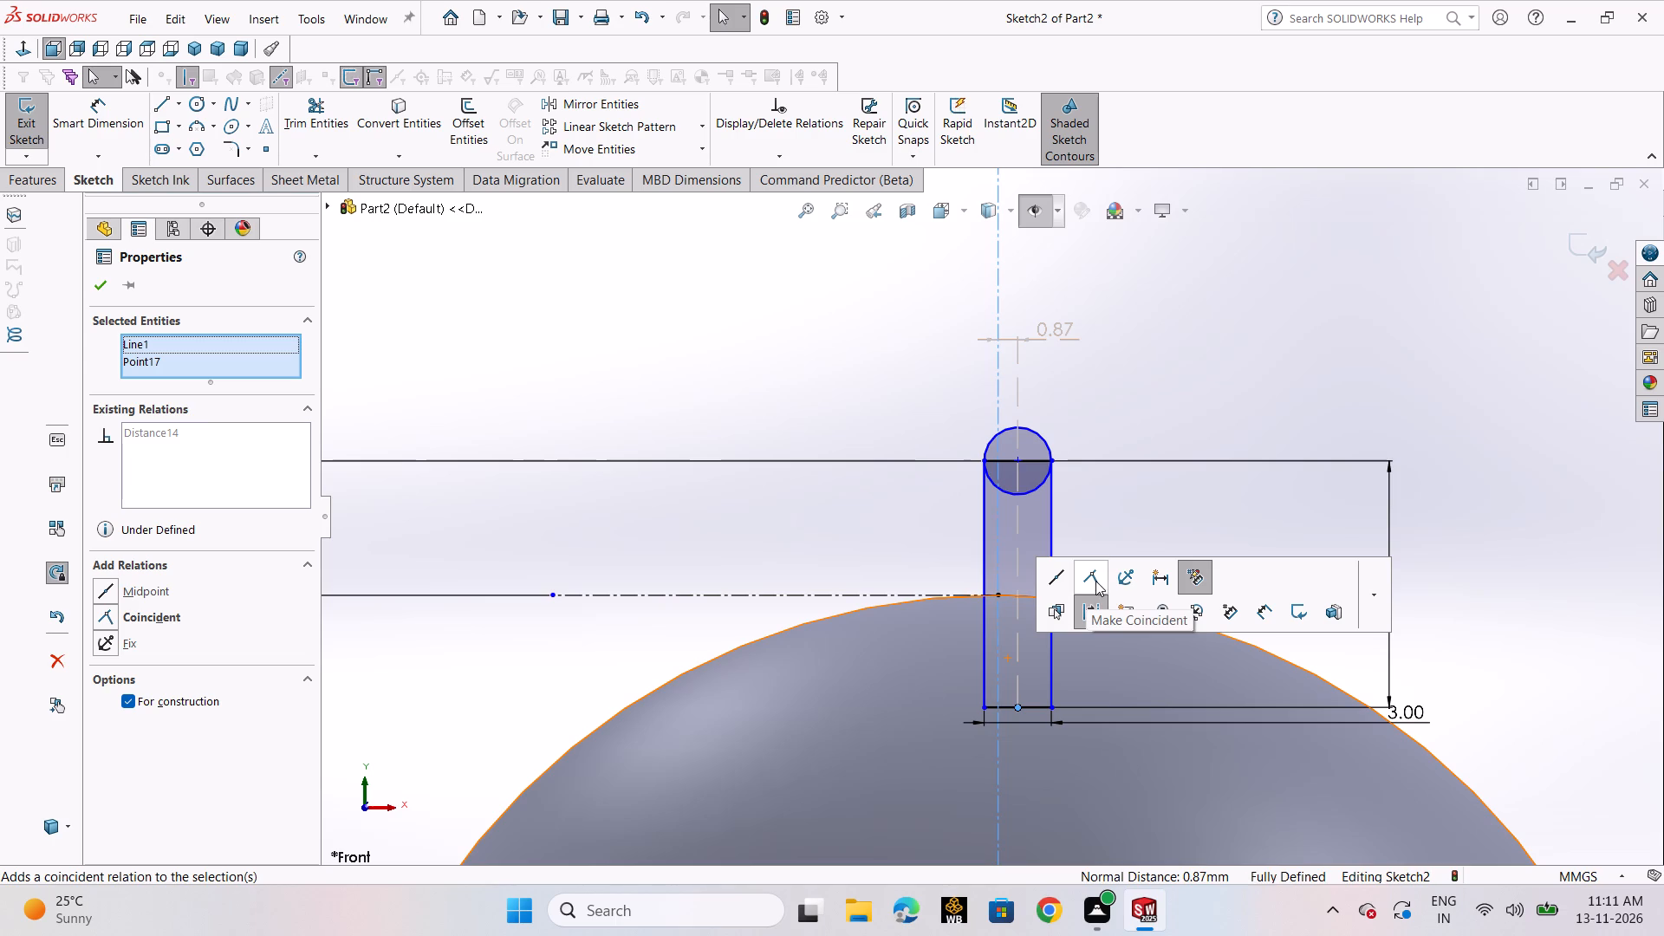
left_click(1165, 386)
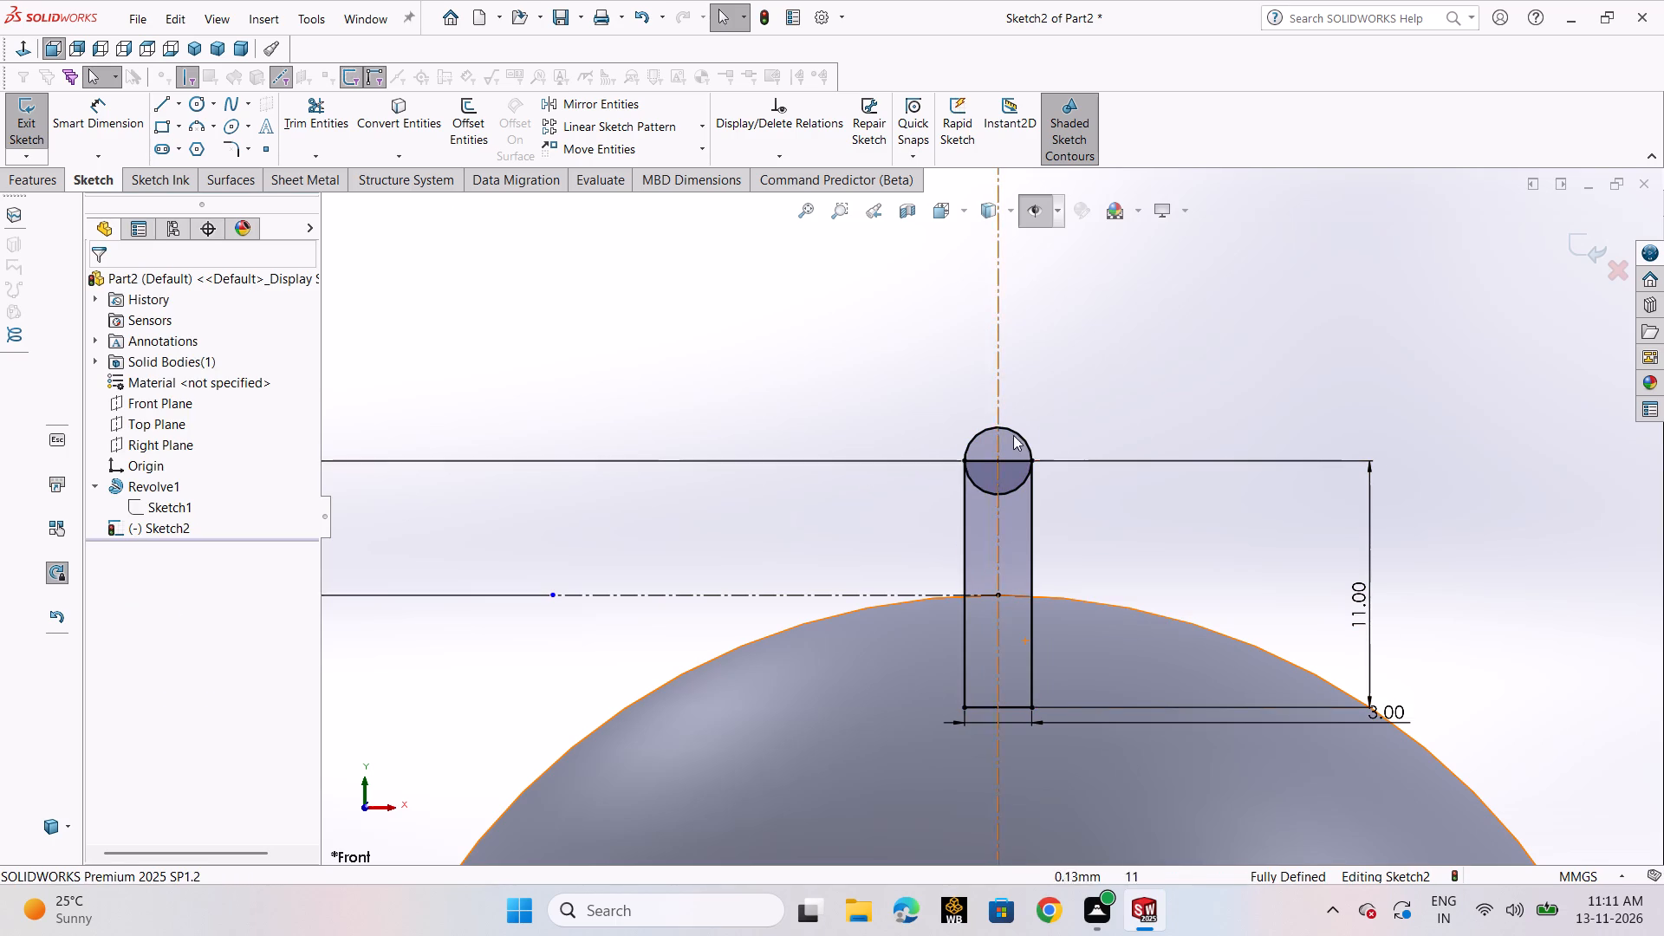
Reposition the rectangle's 3 mm width dimension slightly farther below its bottom edge.
scroll(1033, 426, "up", 3)
left_click_drag(1226, 628, 1226, 653)
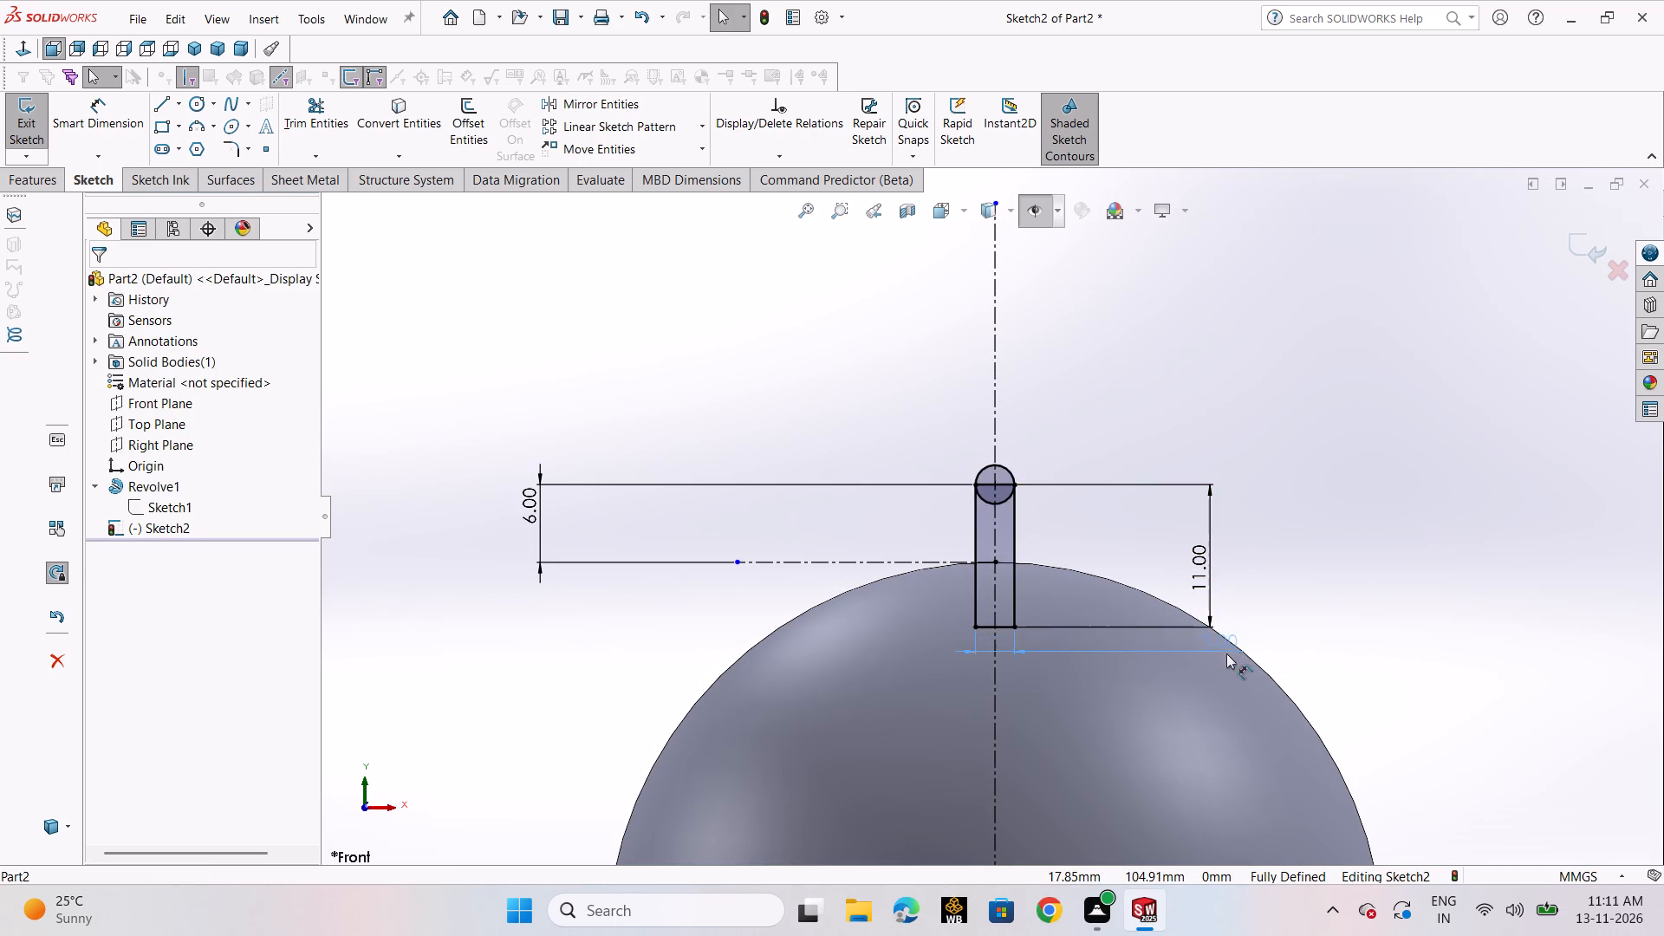
left_click_drag(1226, 653, 1226, 666)
left_click(816, 310)
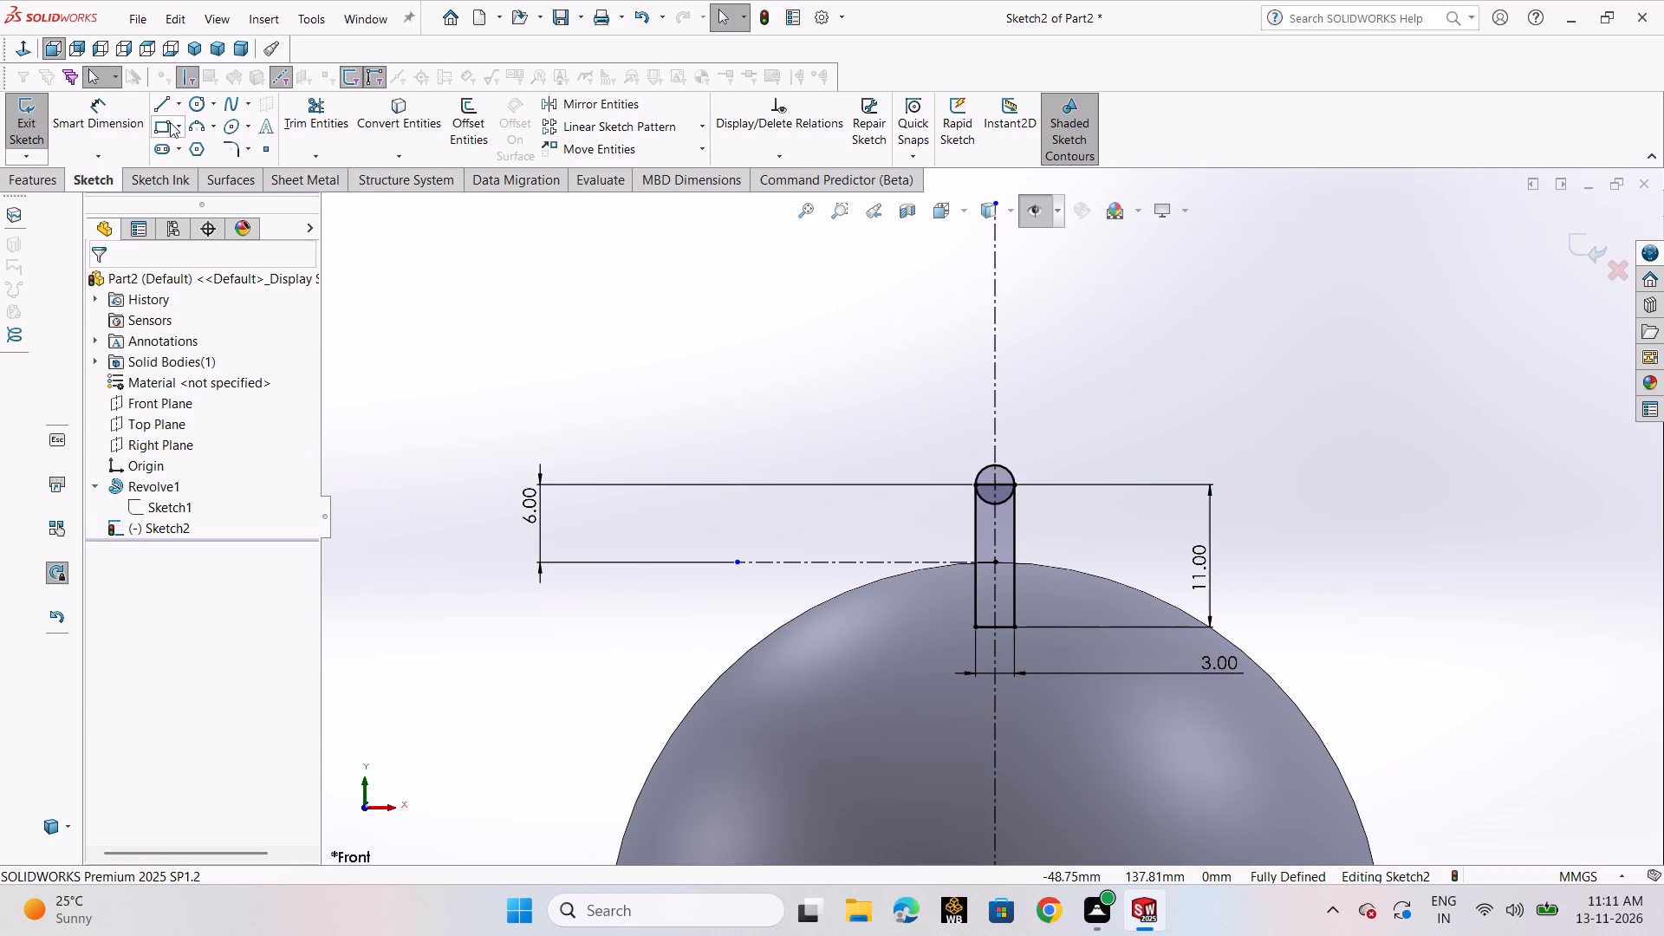
Trim away the lower half of the circle inside the rectangle.
left_click(318, 116)
scroll(1074, 491, "down", 4)
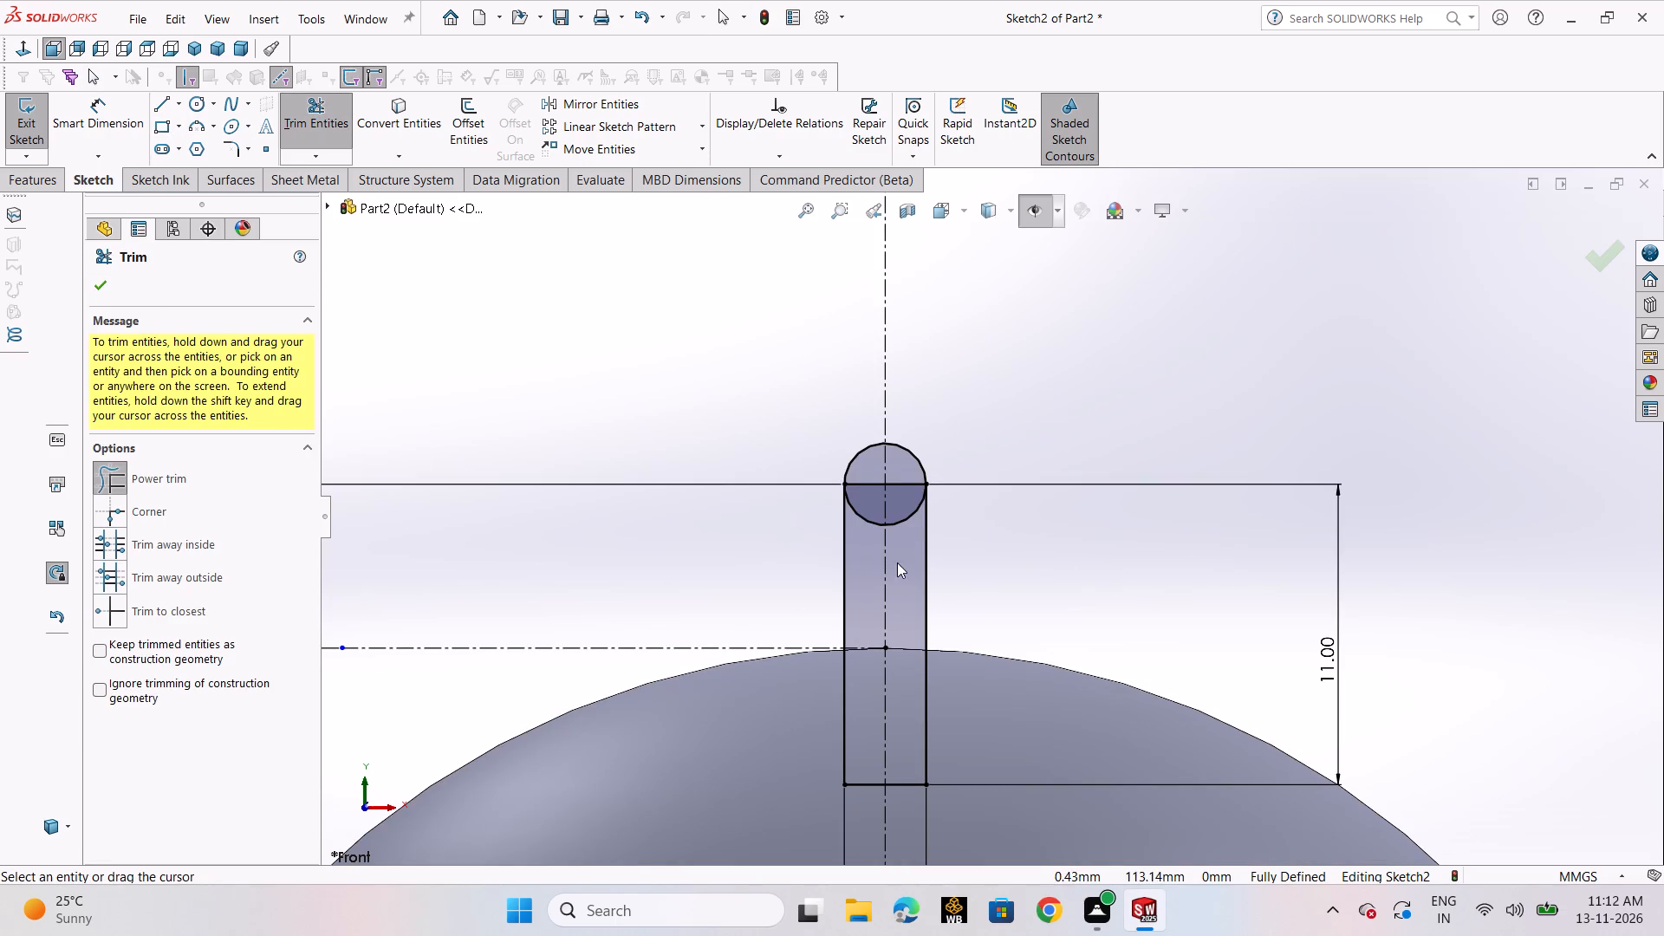
left_click_drag(911, 560, 917, 498)
left_click_drag(861, 549, 880, 504)
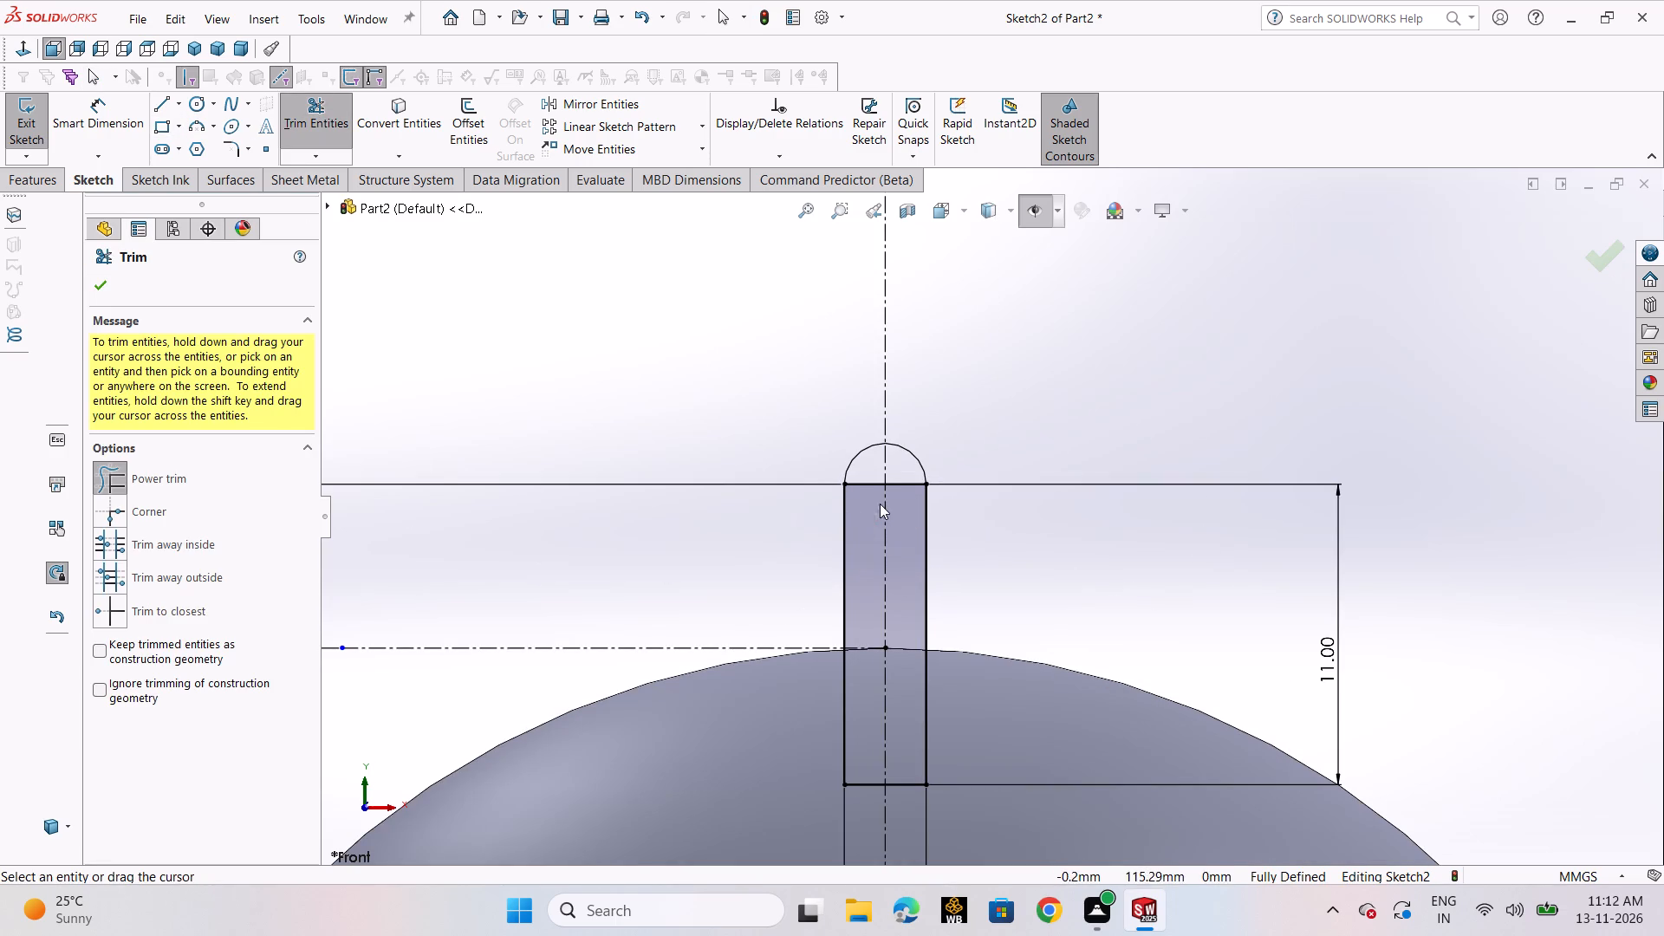
Trim away the rectangle's top edge beneath the arc to leave one closed round-topped profile.
scroll(985, 547, "up", 5)
scroll(1076, 458, "up", 3)
middle_click_drag(1097, 439, 1039, 482)
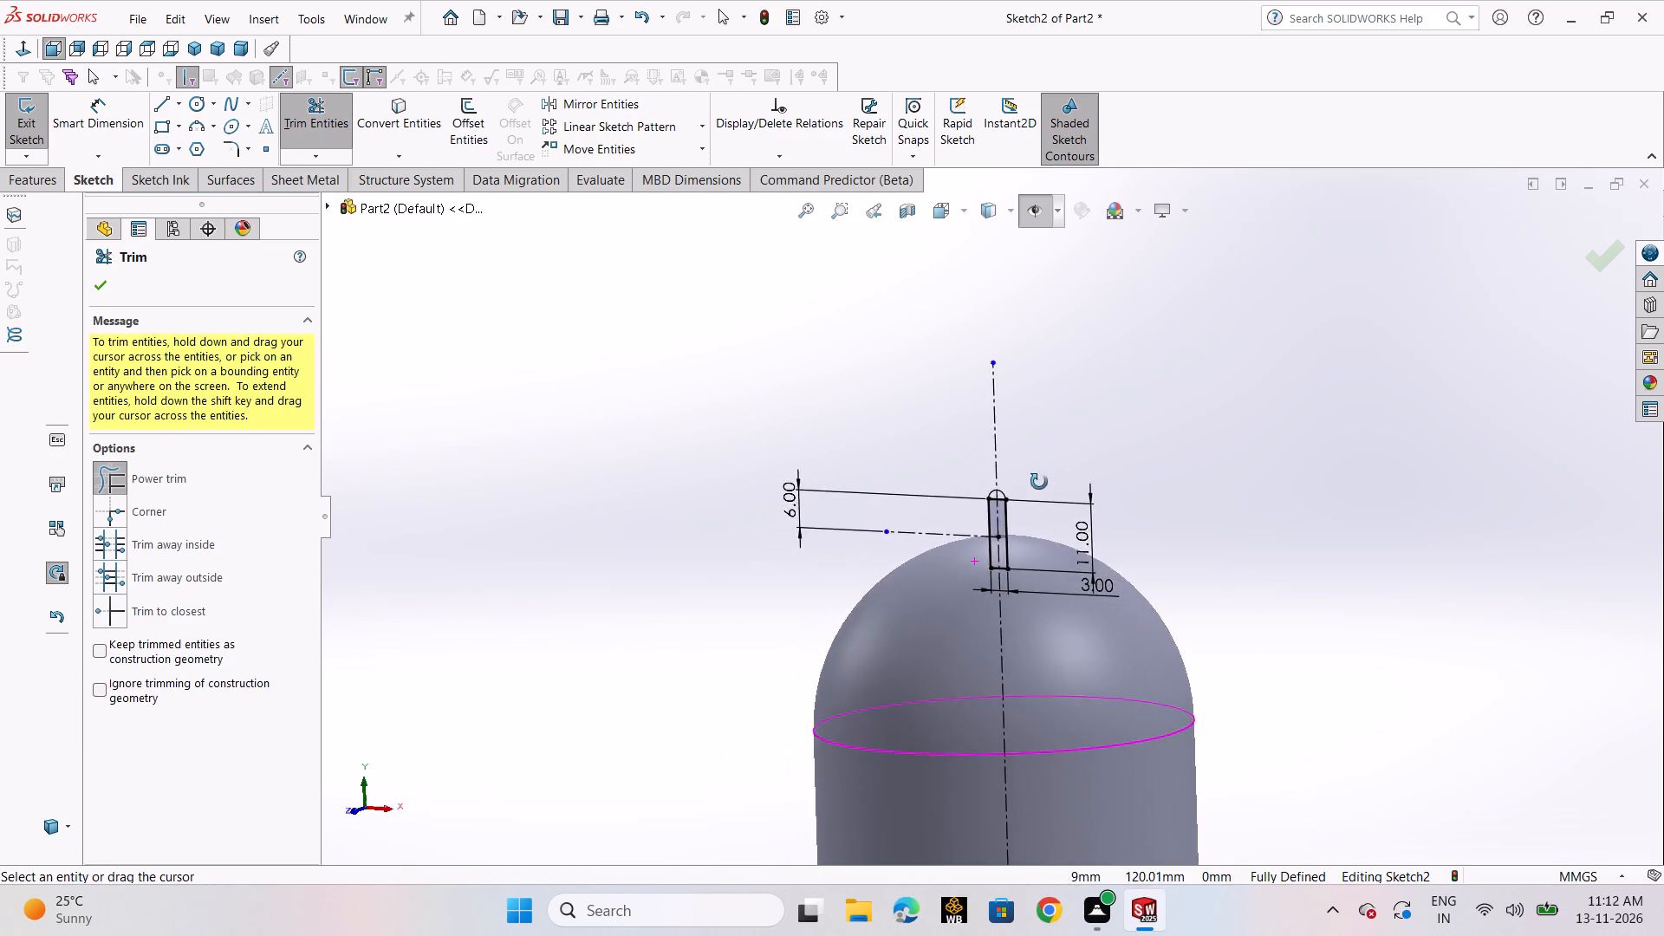
middle_click_drag(1039, 482, 1097, 453)
scroll(1089, 458, "down", 2)
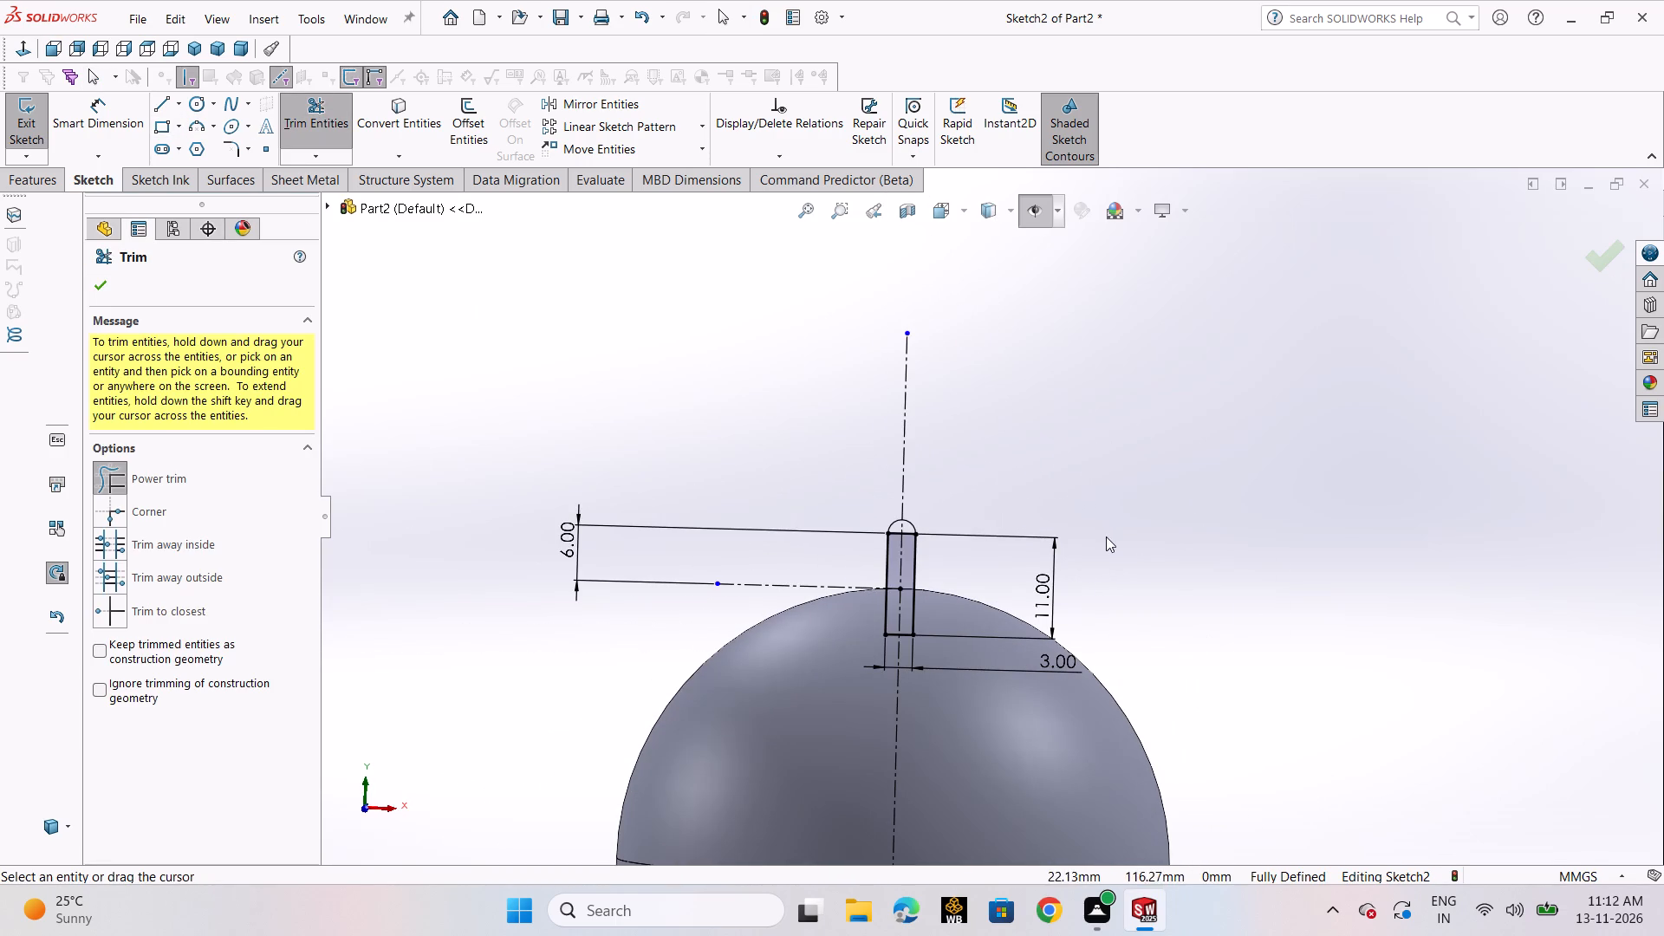
scroll(840, 559, "down", 3)
scroll(1002, 525, "down", 2)
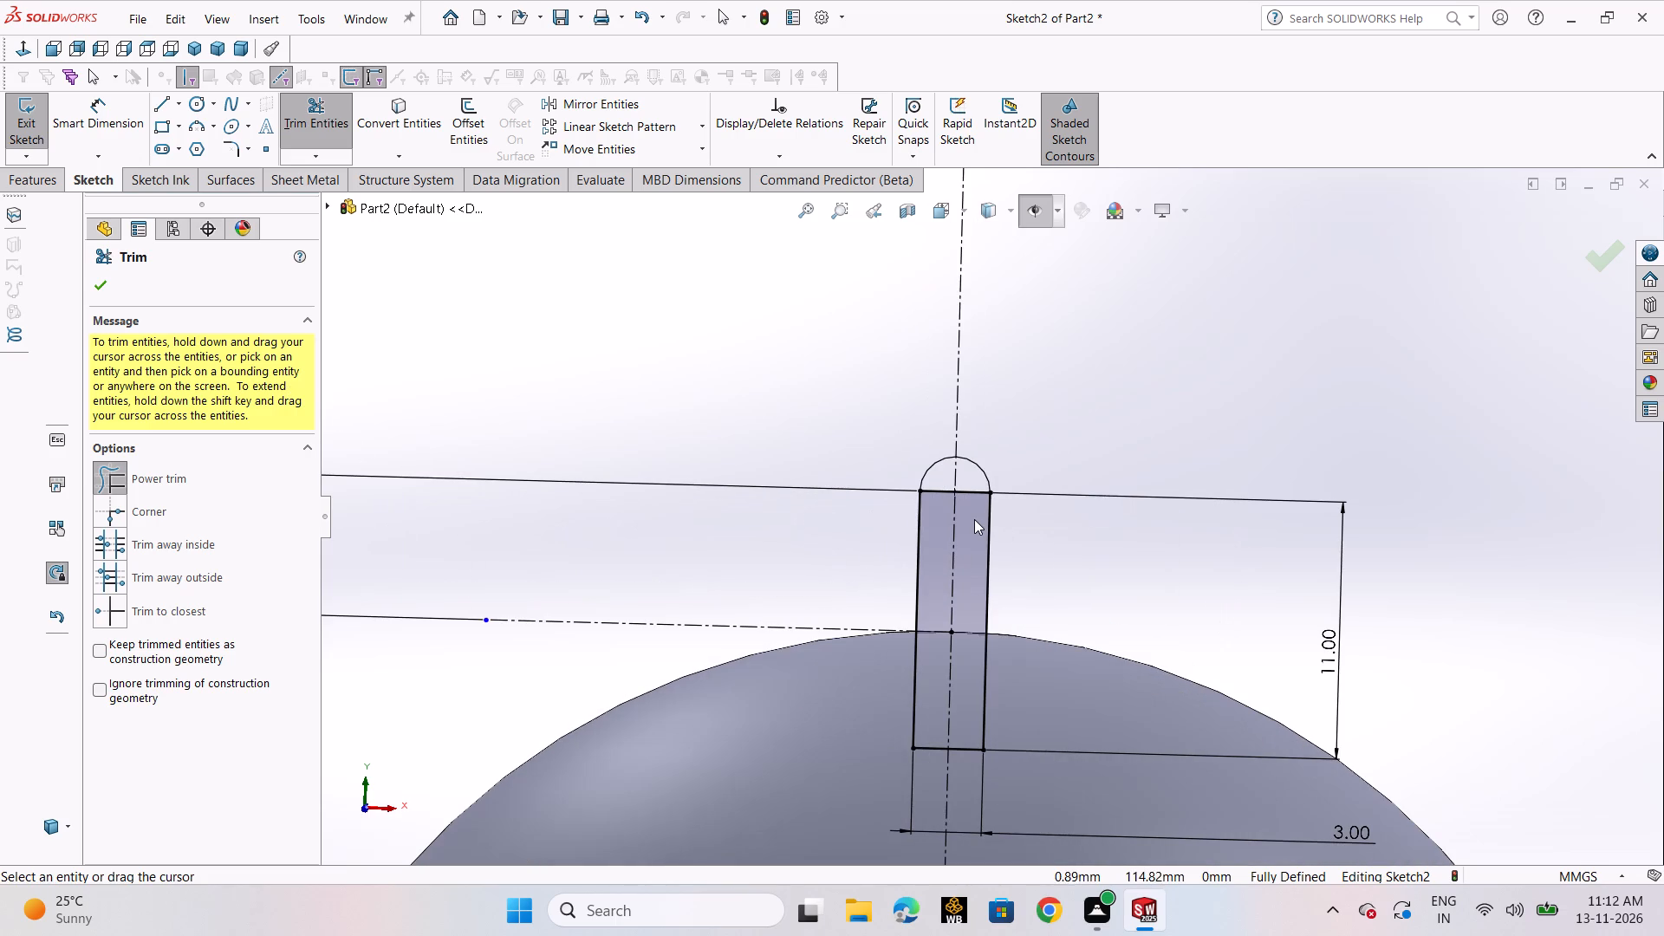
left_click_drag(972, 518, 972, 484)
left_click_drag(938, 525, 941, 489)
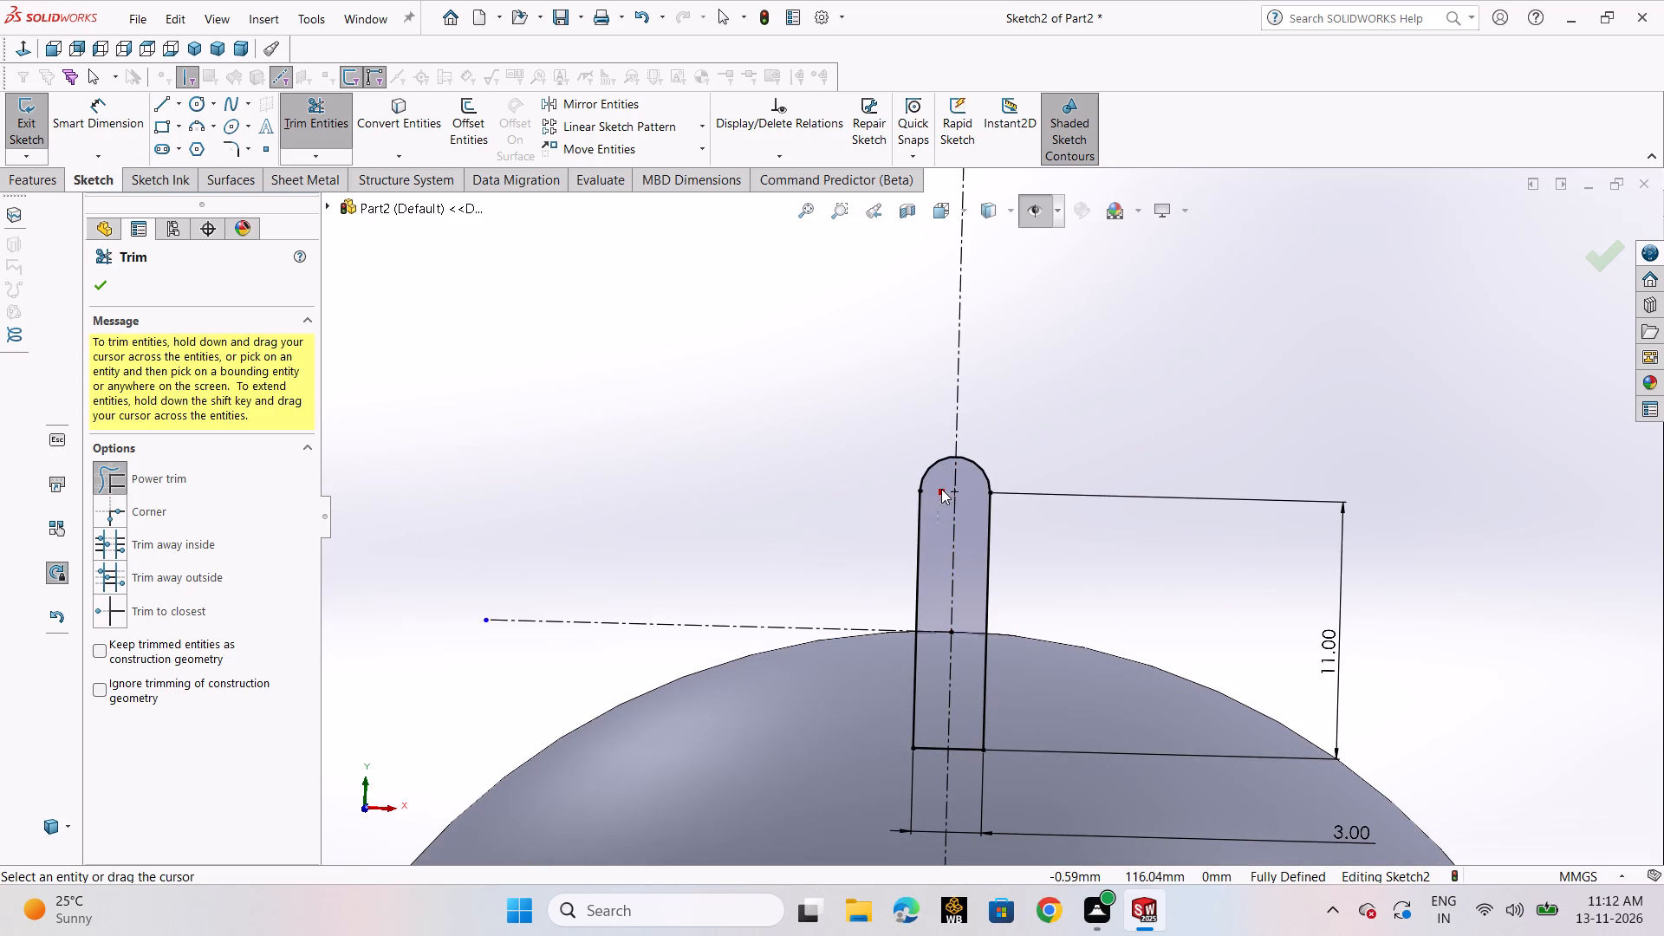
left_click_drag(941, 489, 941, 482)
scroll(1027, 456, "up", 5)
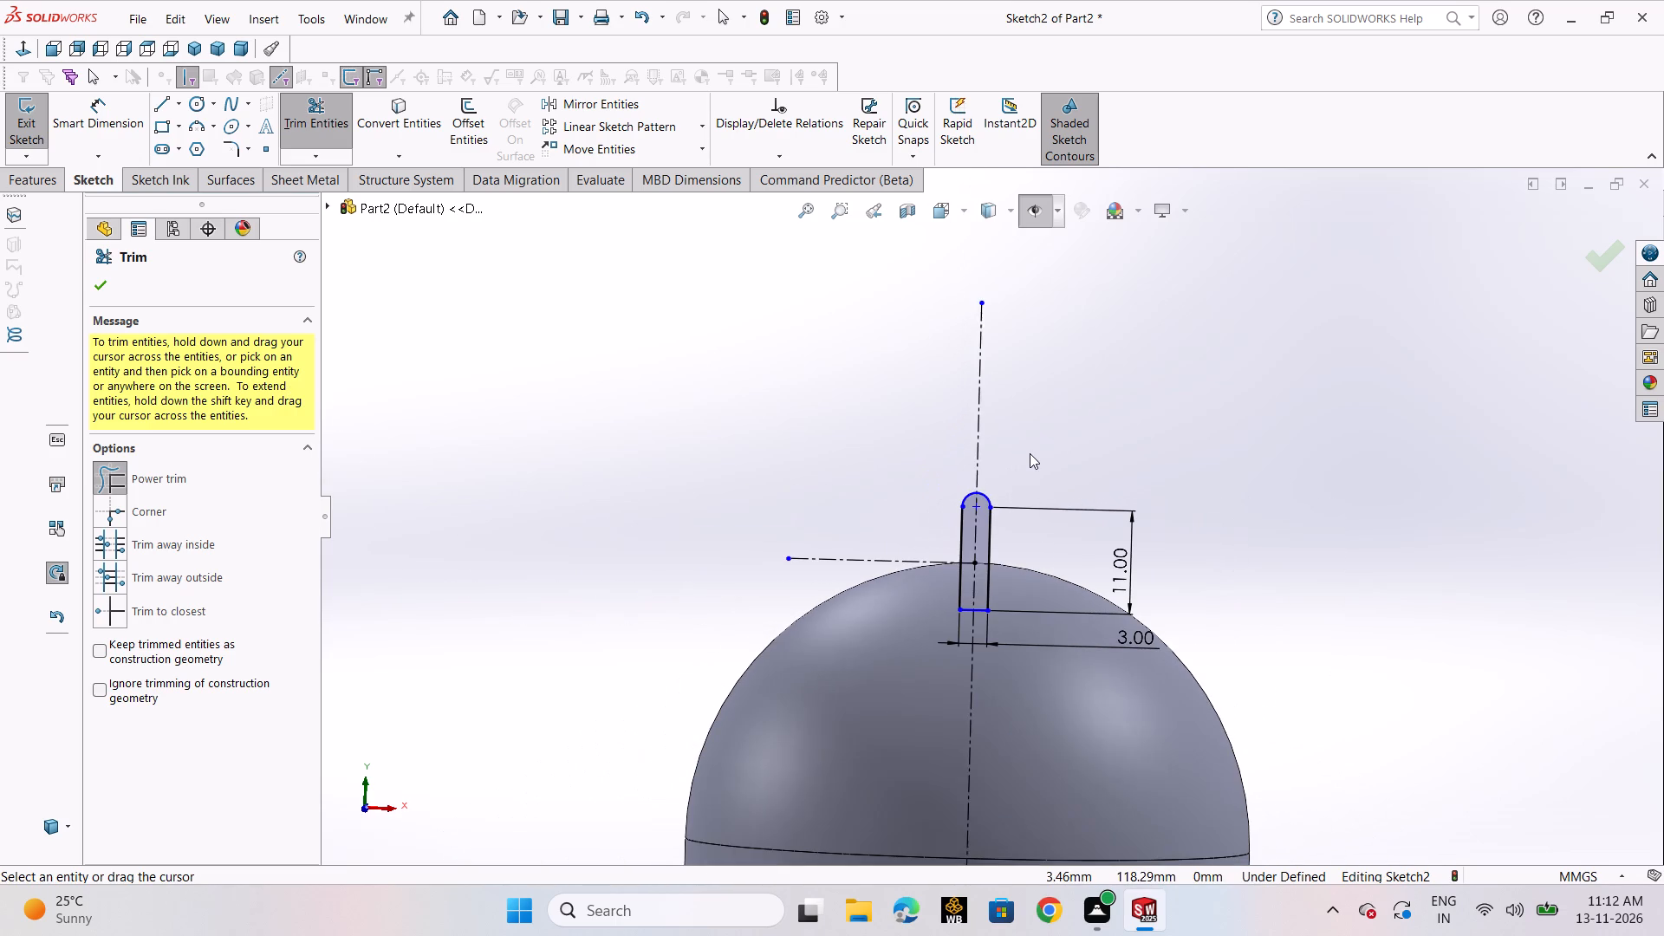
left_click(101, 294)
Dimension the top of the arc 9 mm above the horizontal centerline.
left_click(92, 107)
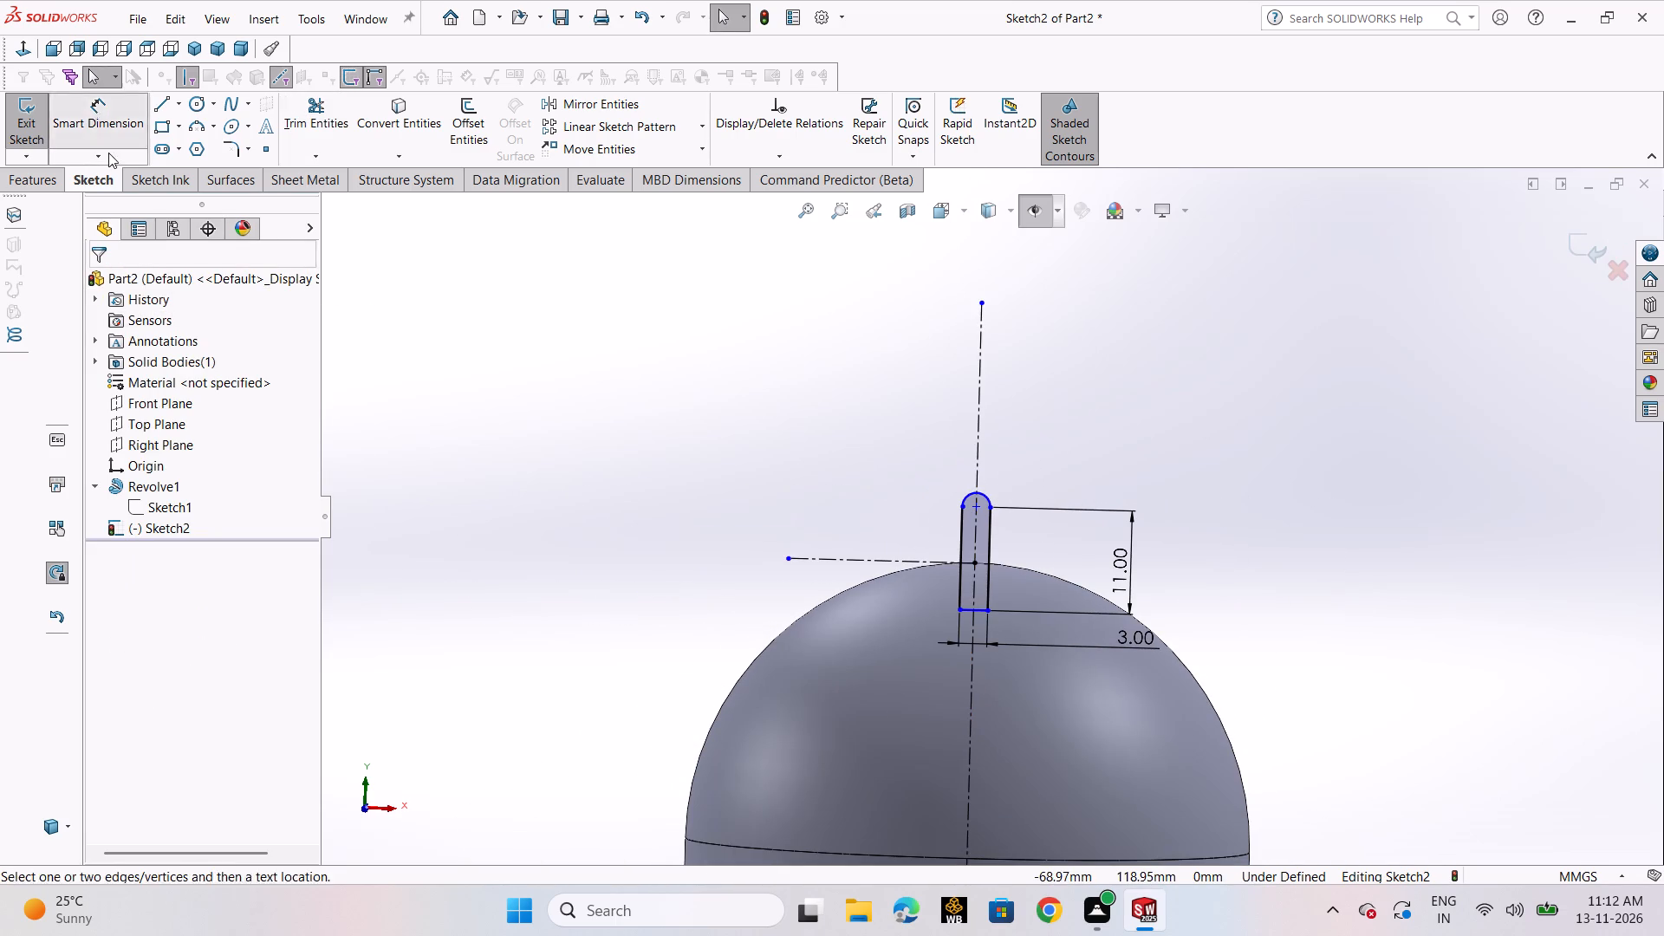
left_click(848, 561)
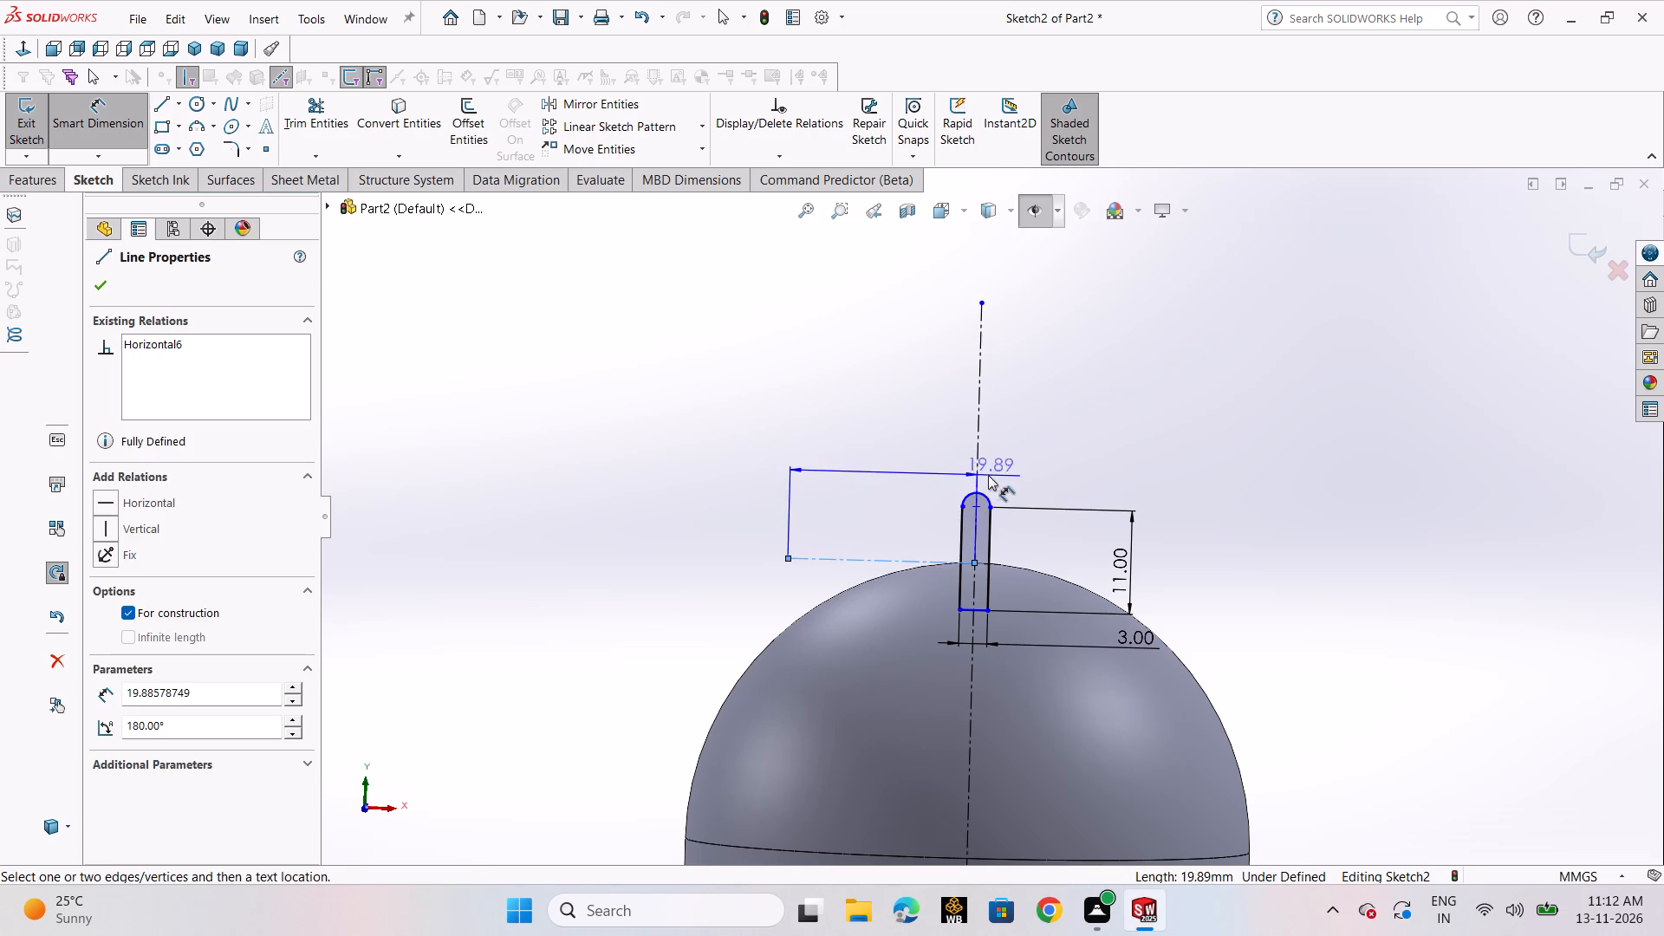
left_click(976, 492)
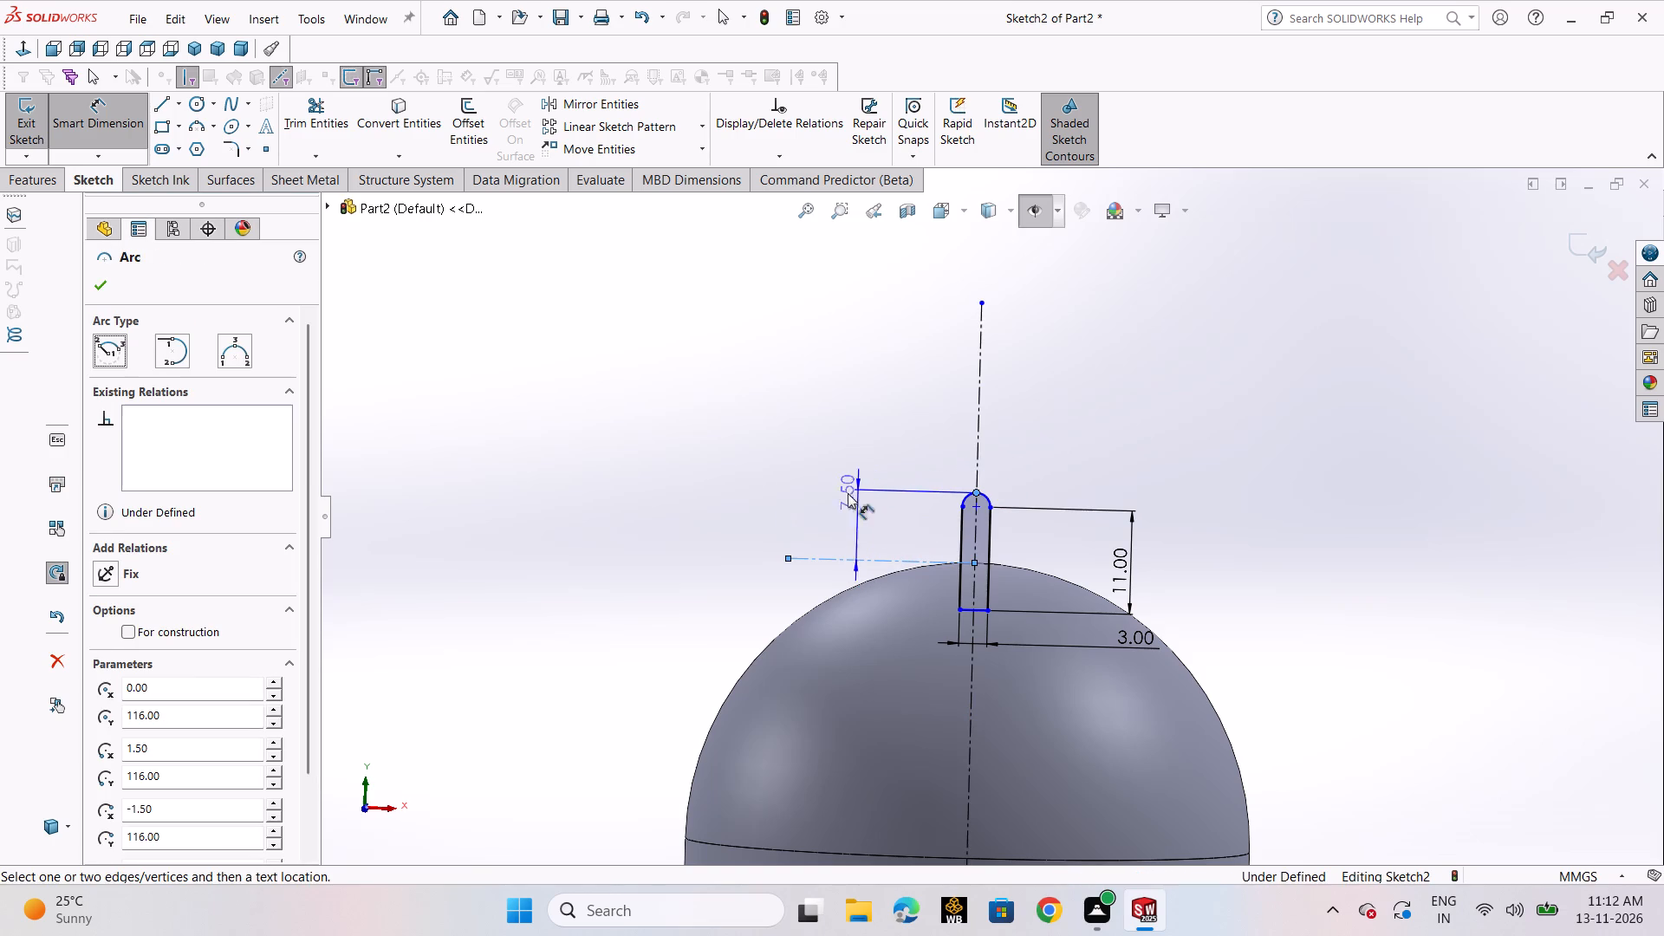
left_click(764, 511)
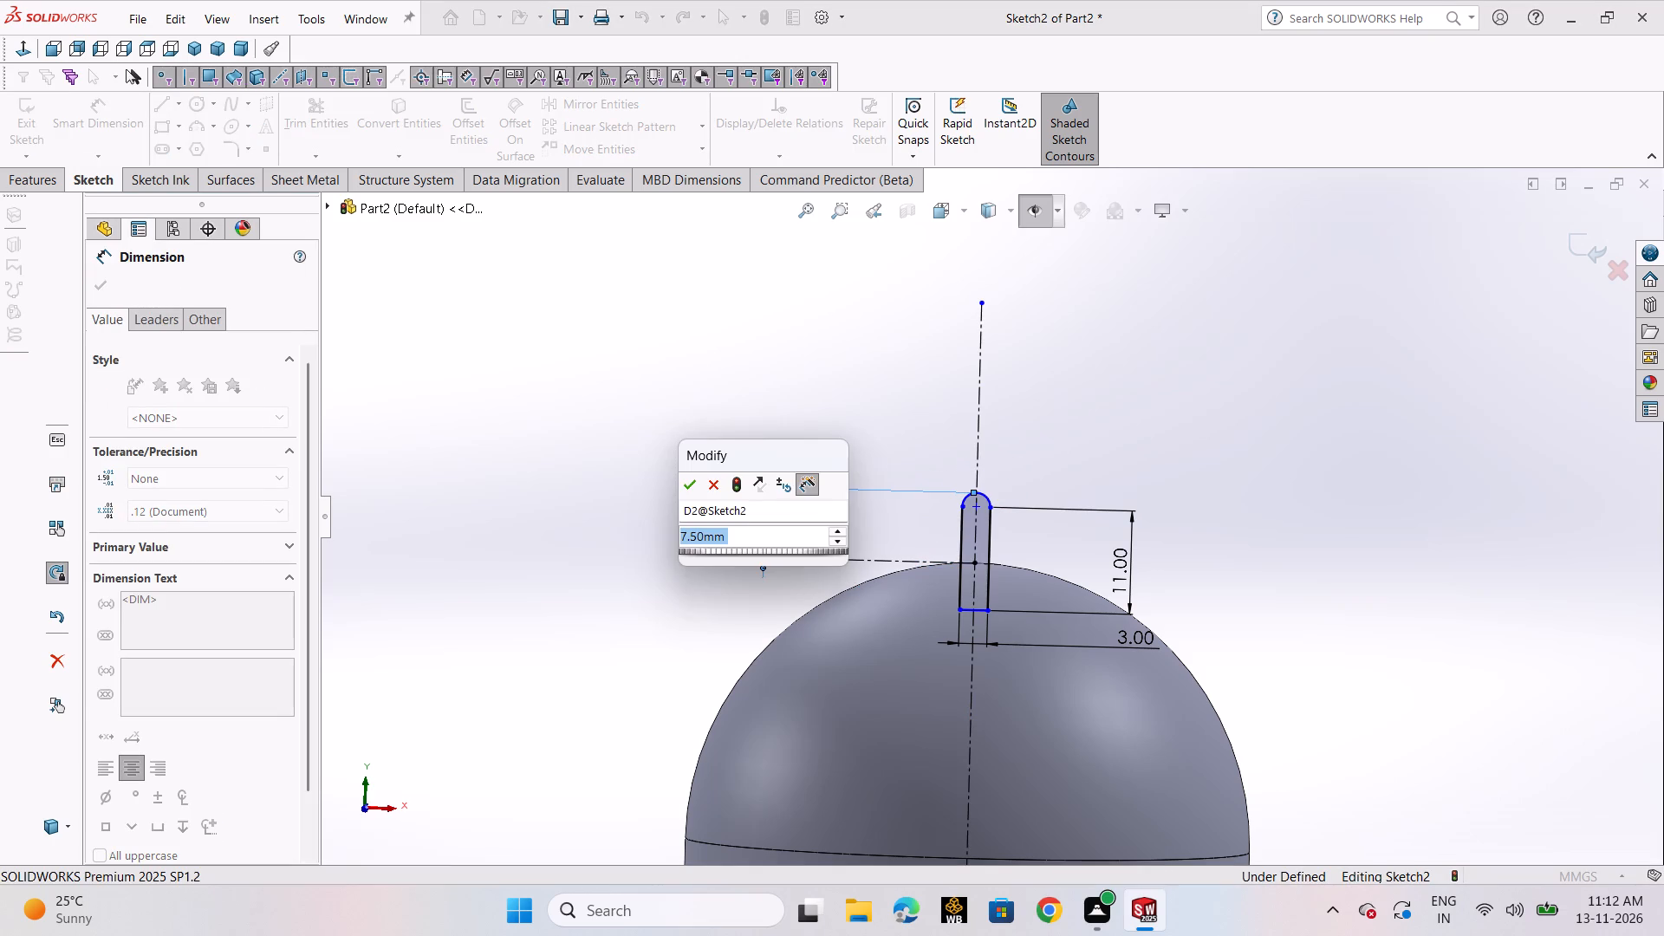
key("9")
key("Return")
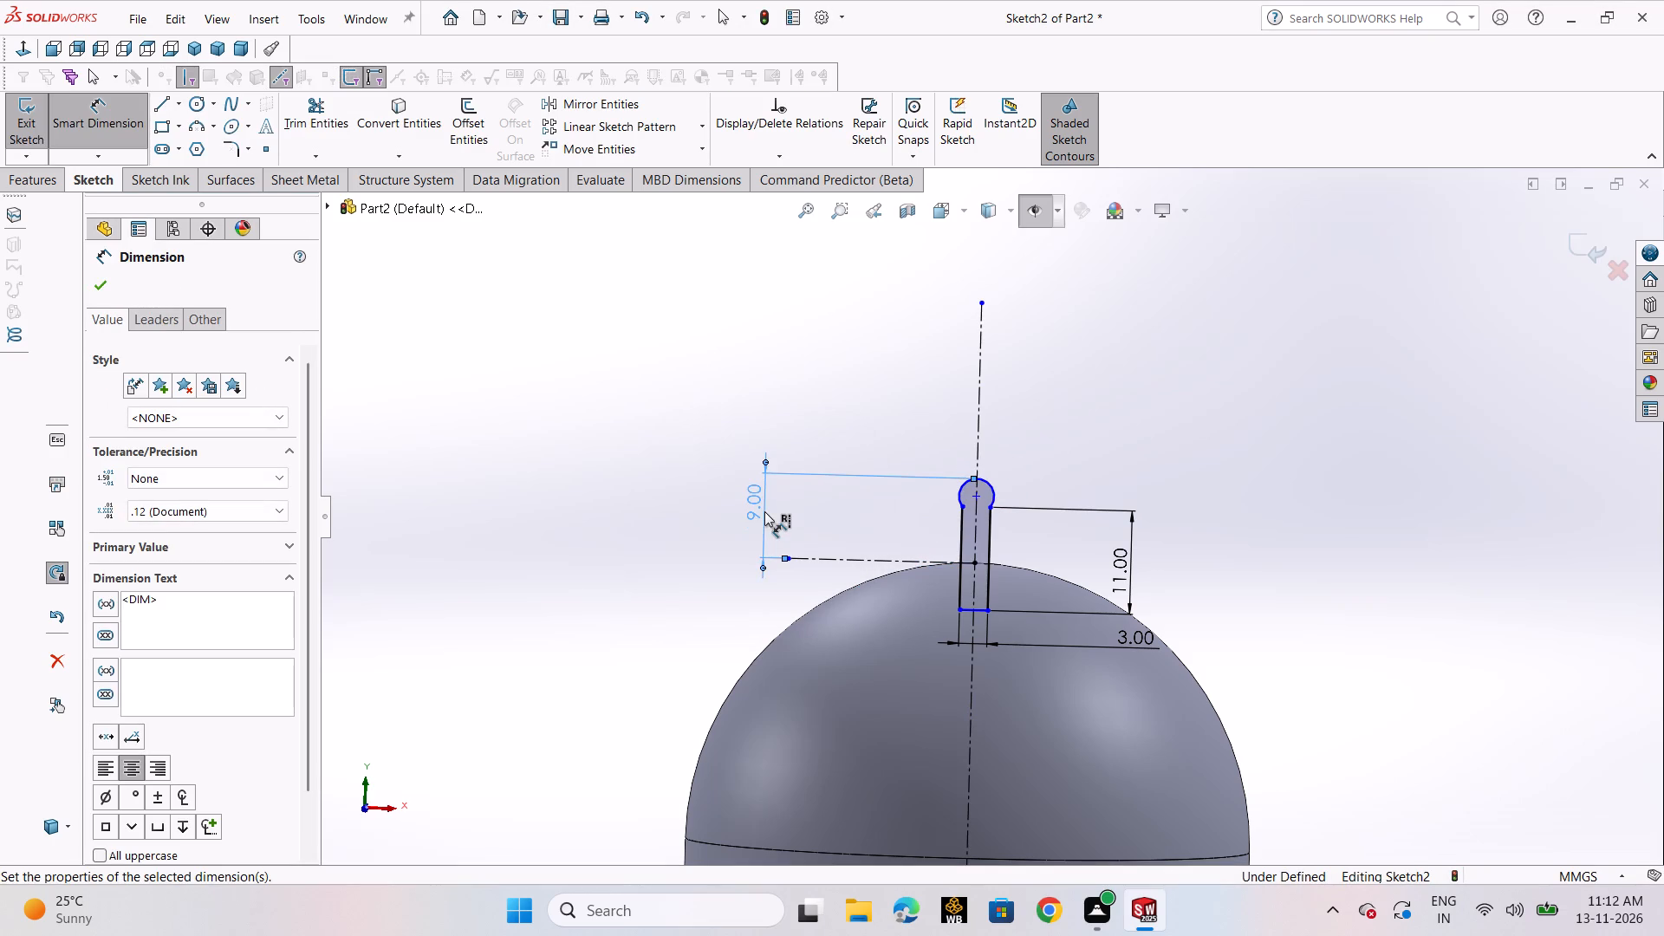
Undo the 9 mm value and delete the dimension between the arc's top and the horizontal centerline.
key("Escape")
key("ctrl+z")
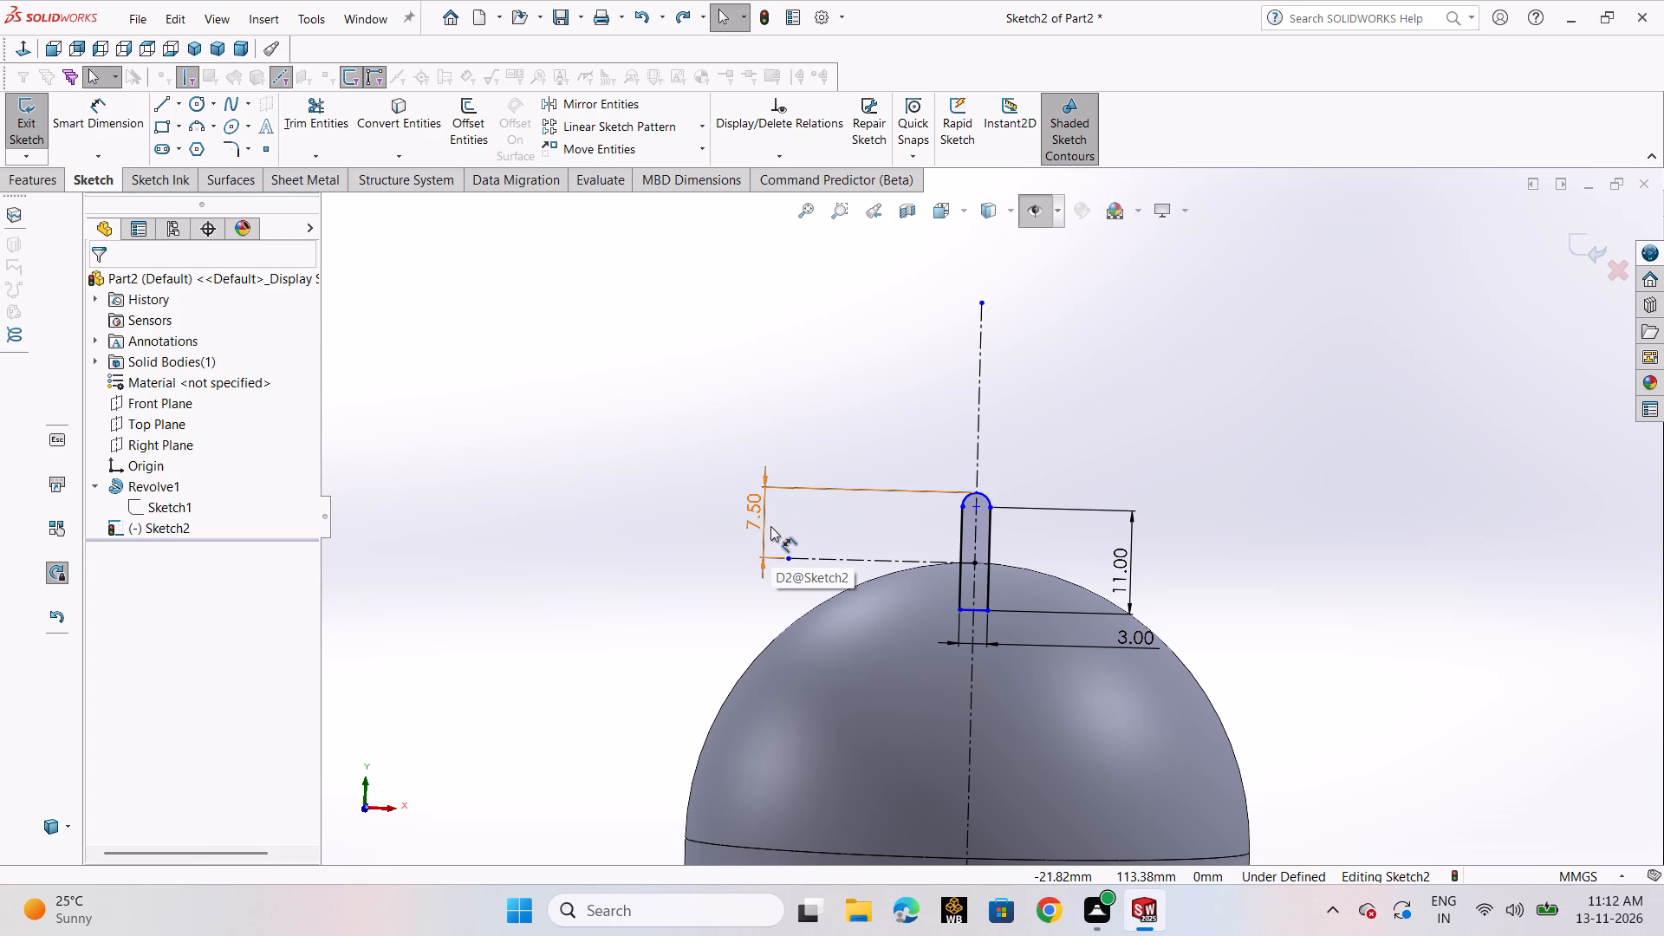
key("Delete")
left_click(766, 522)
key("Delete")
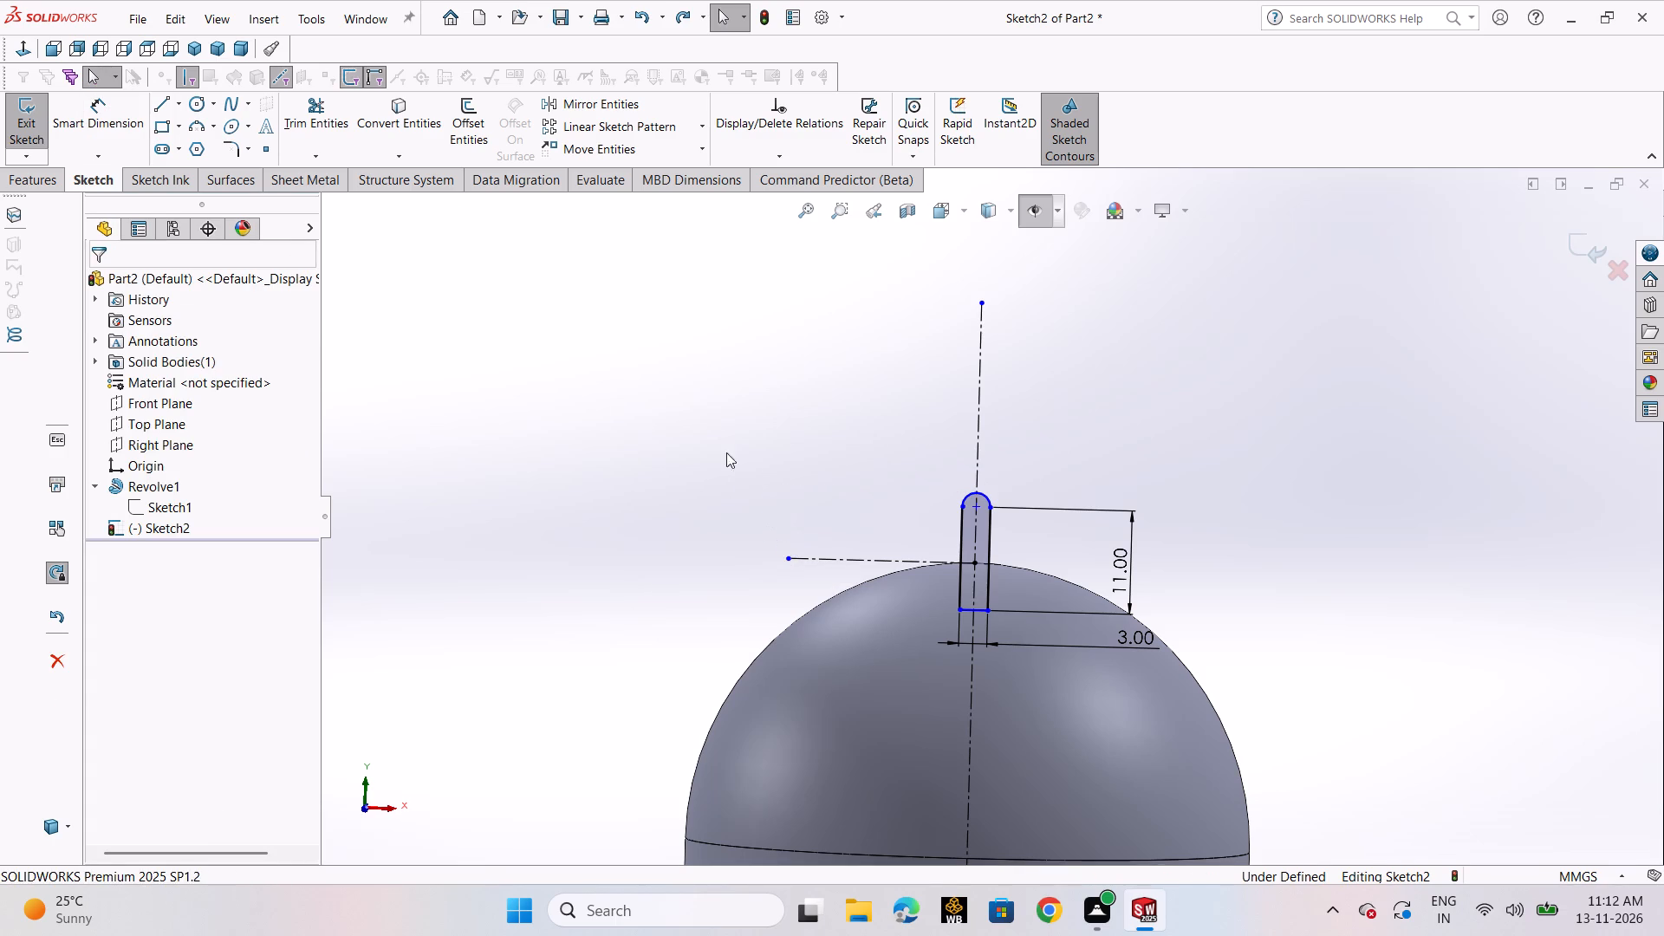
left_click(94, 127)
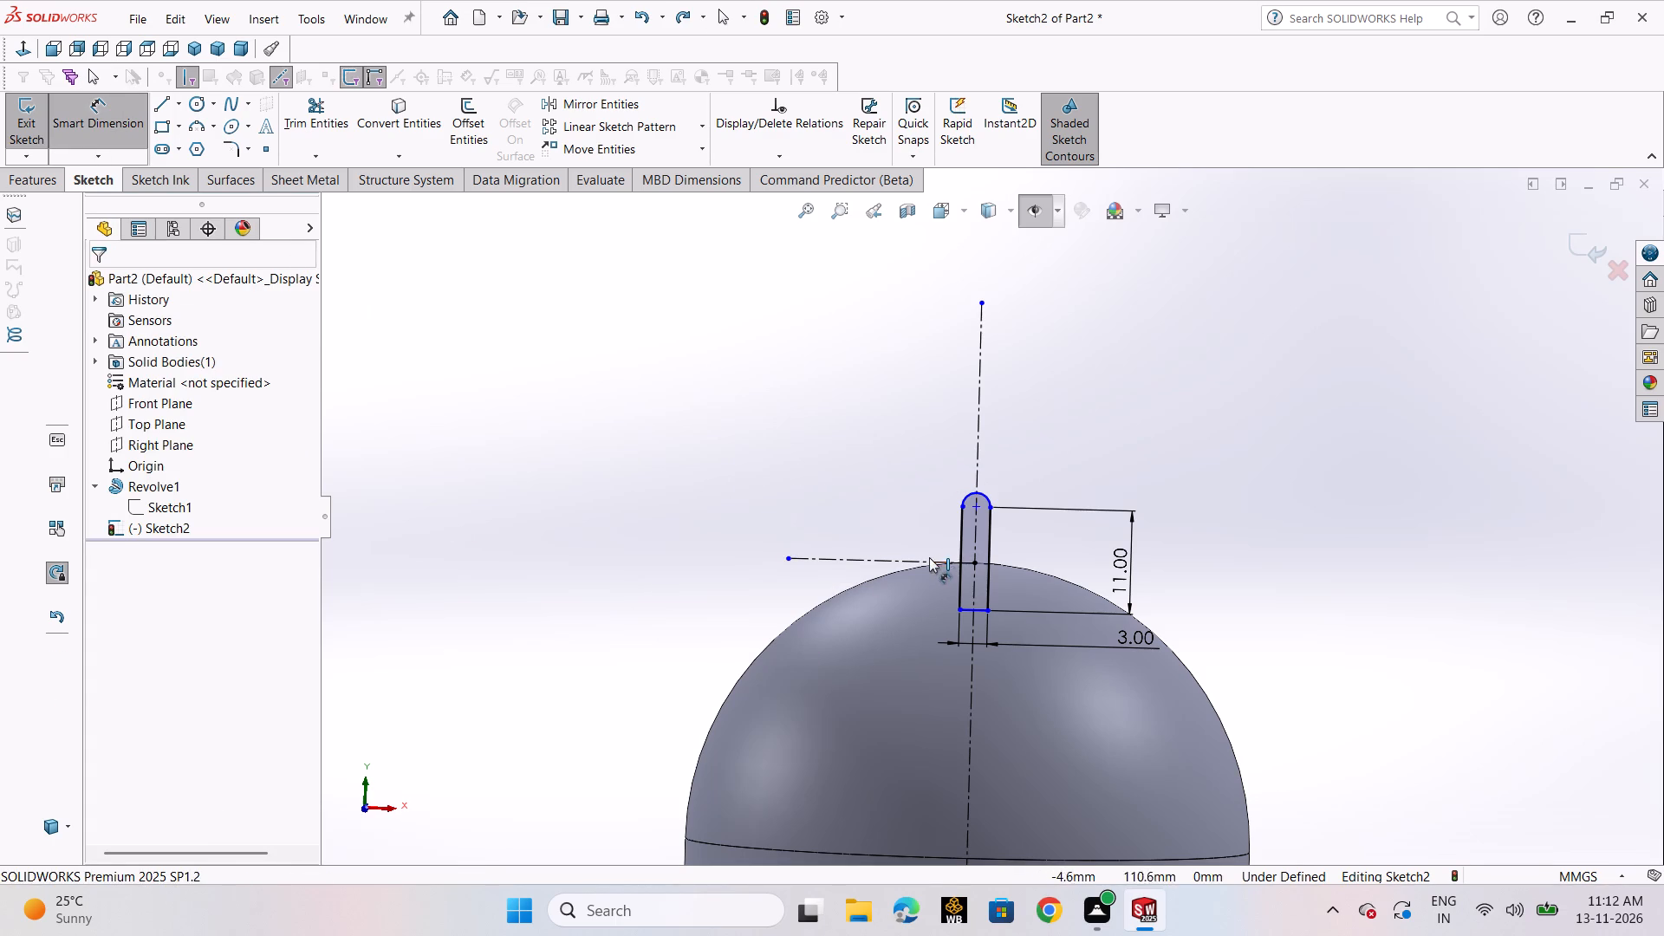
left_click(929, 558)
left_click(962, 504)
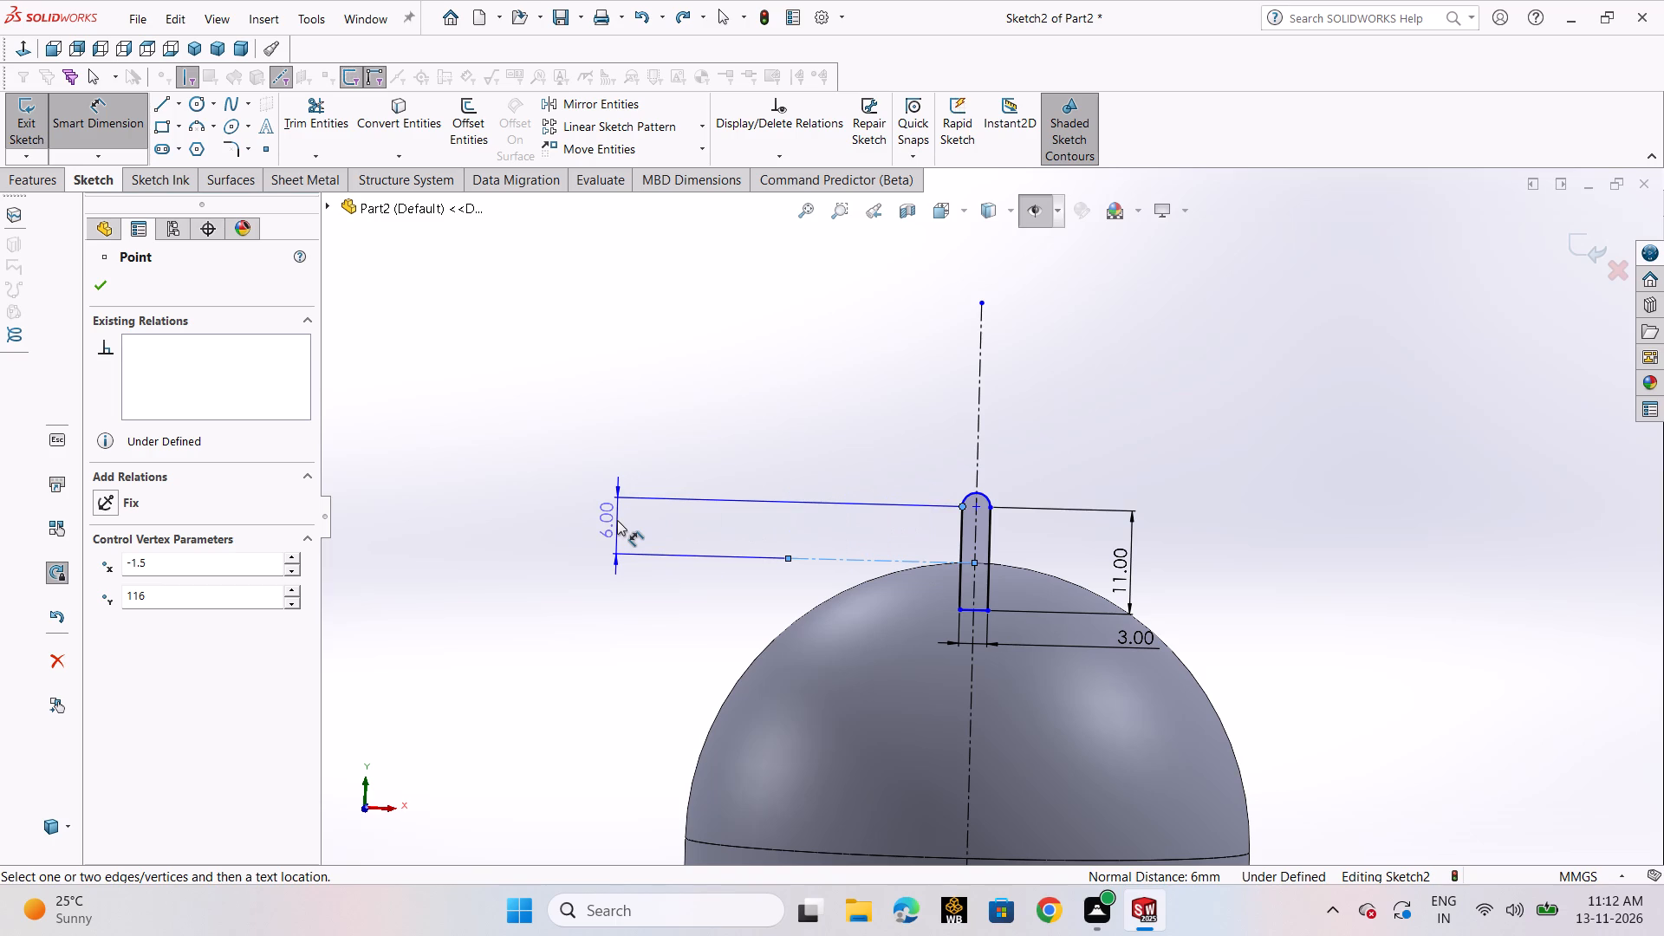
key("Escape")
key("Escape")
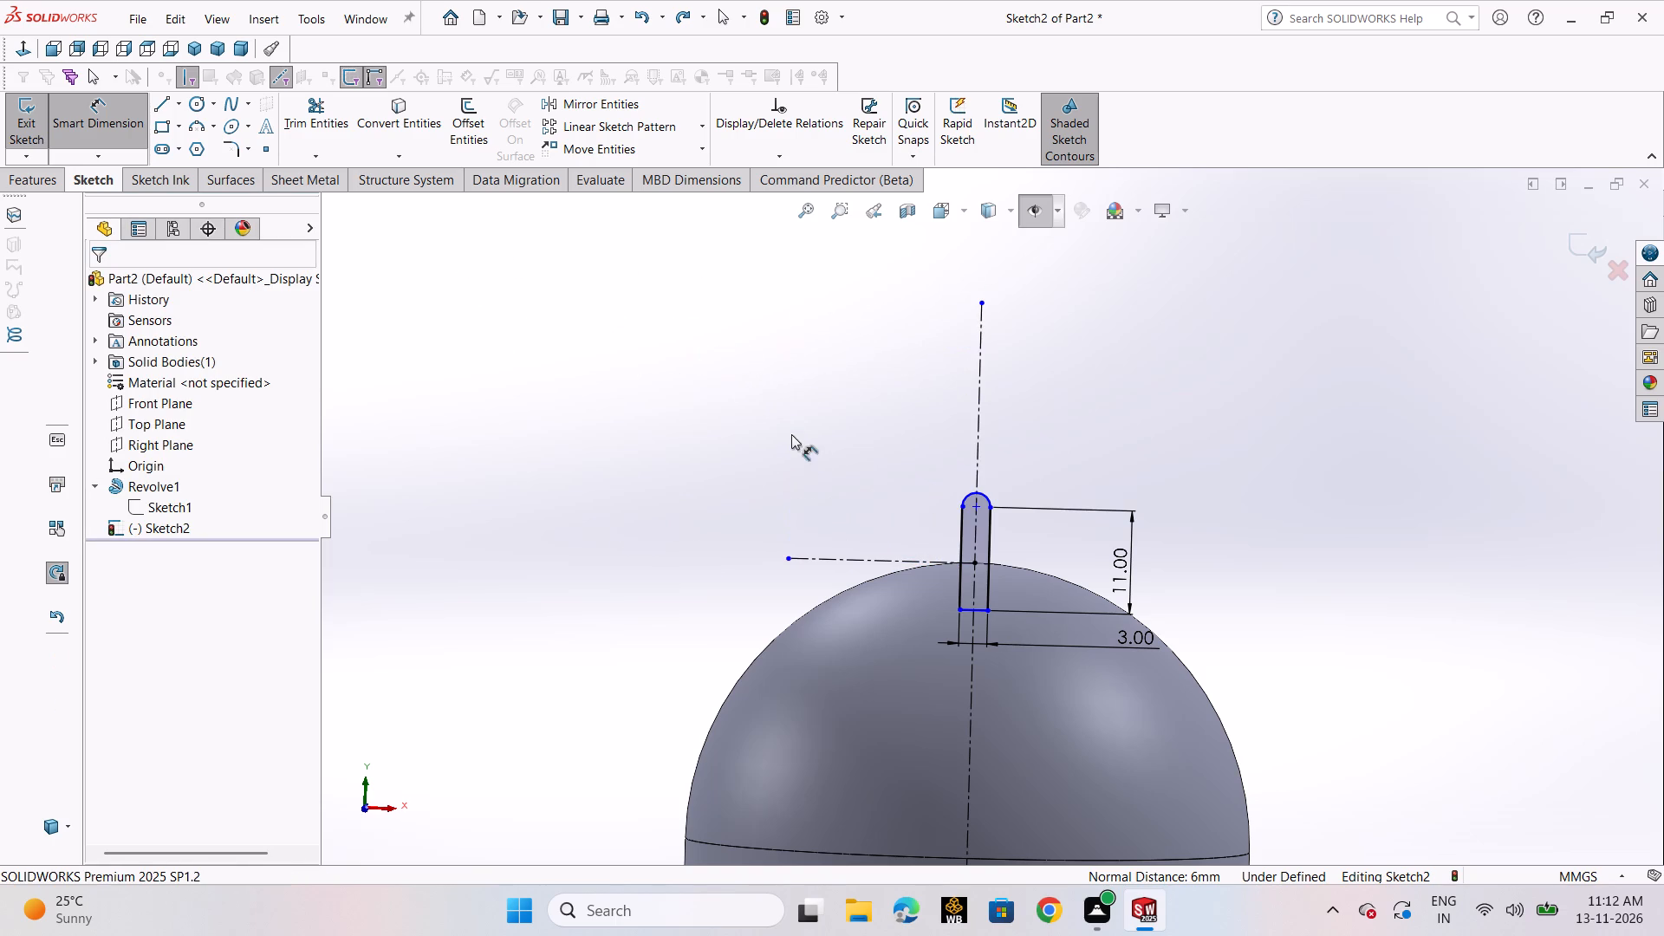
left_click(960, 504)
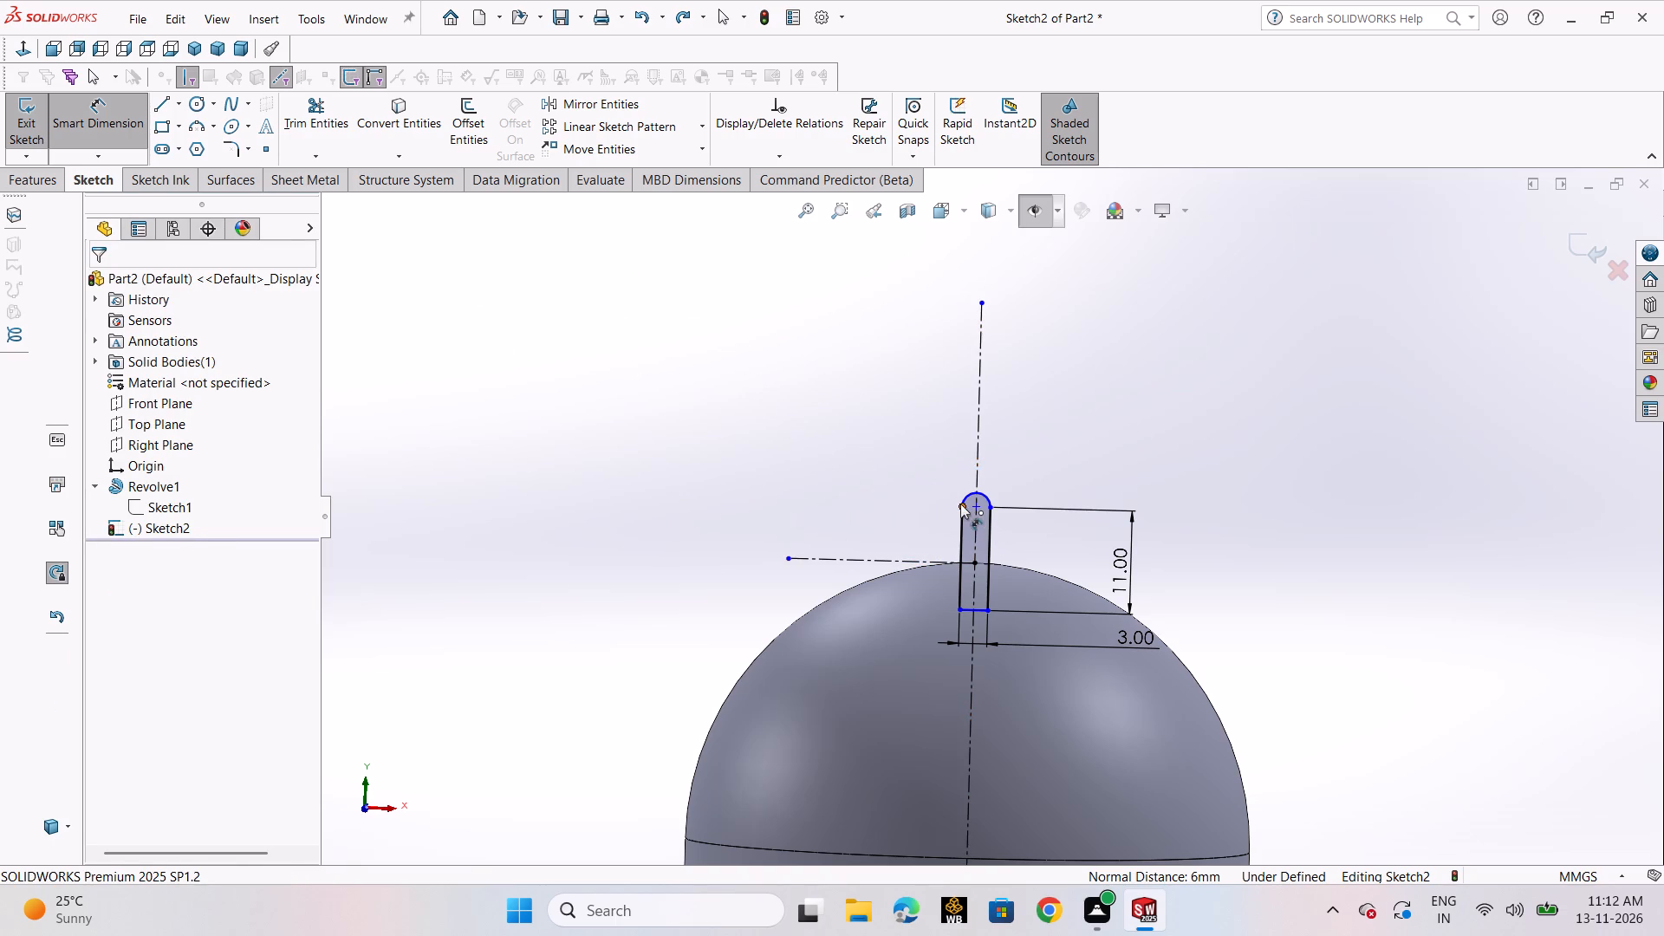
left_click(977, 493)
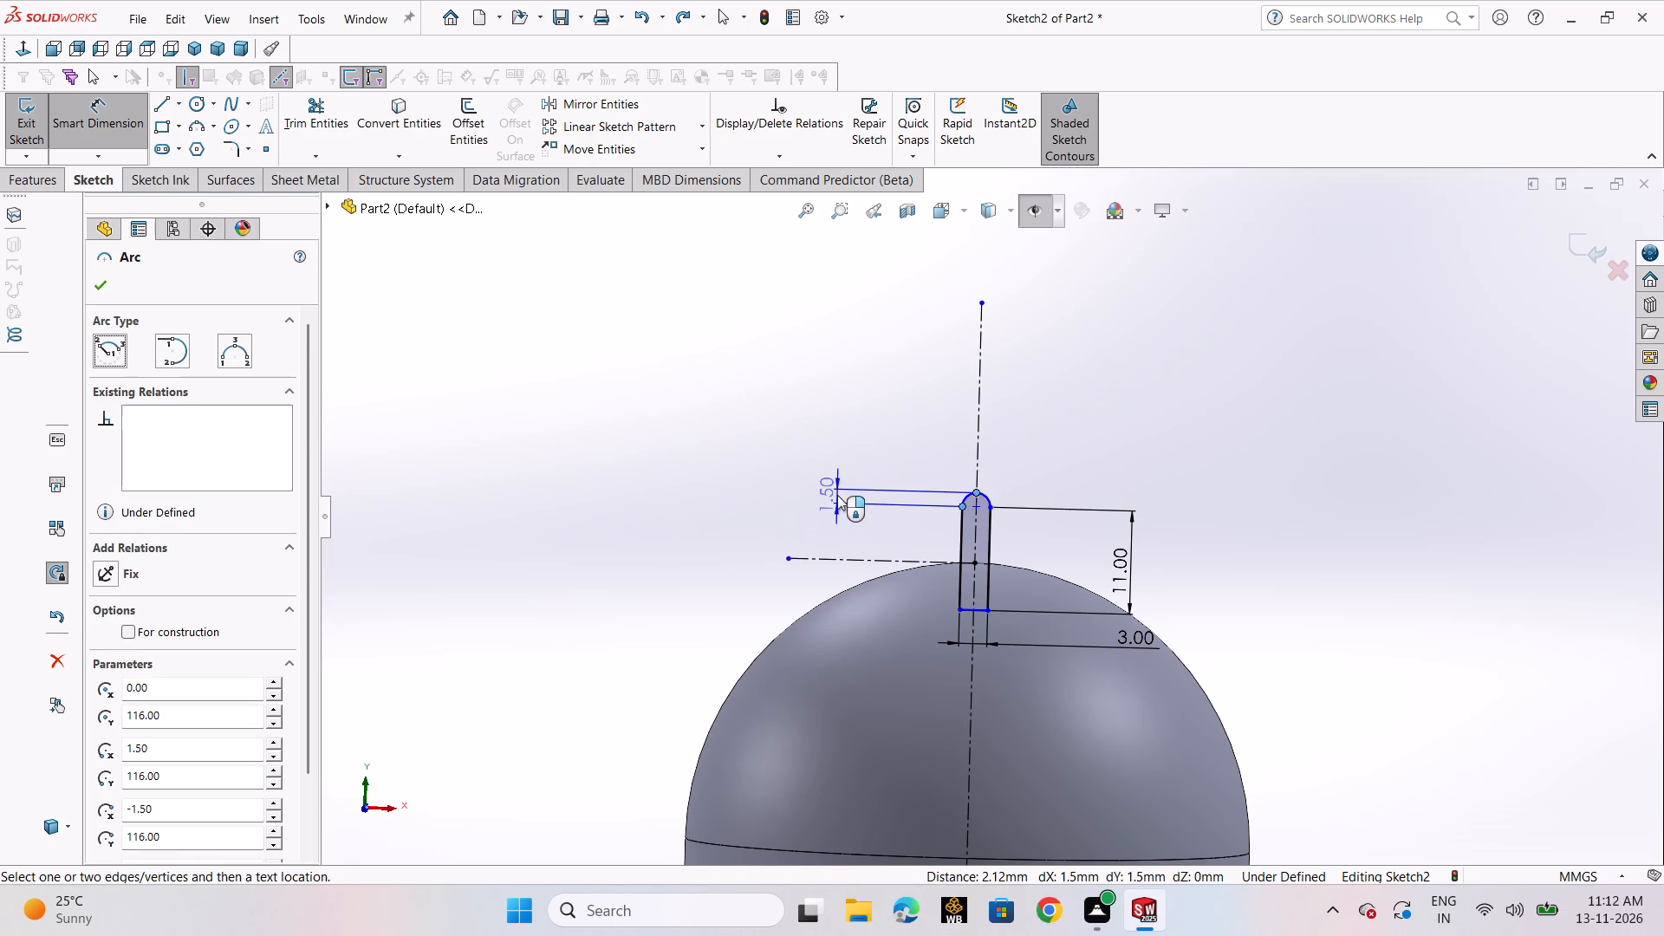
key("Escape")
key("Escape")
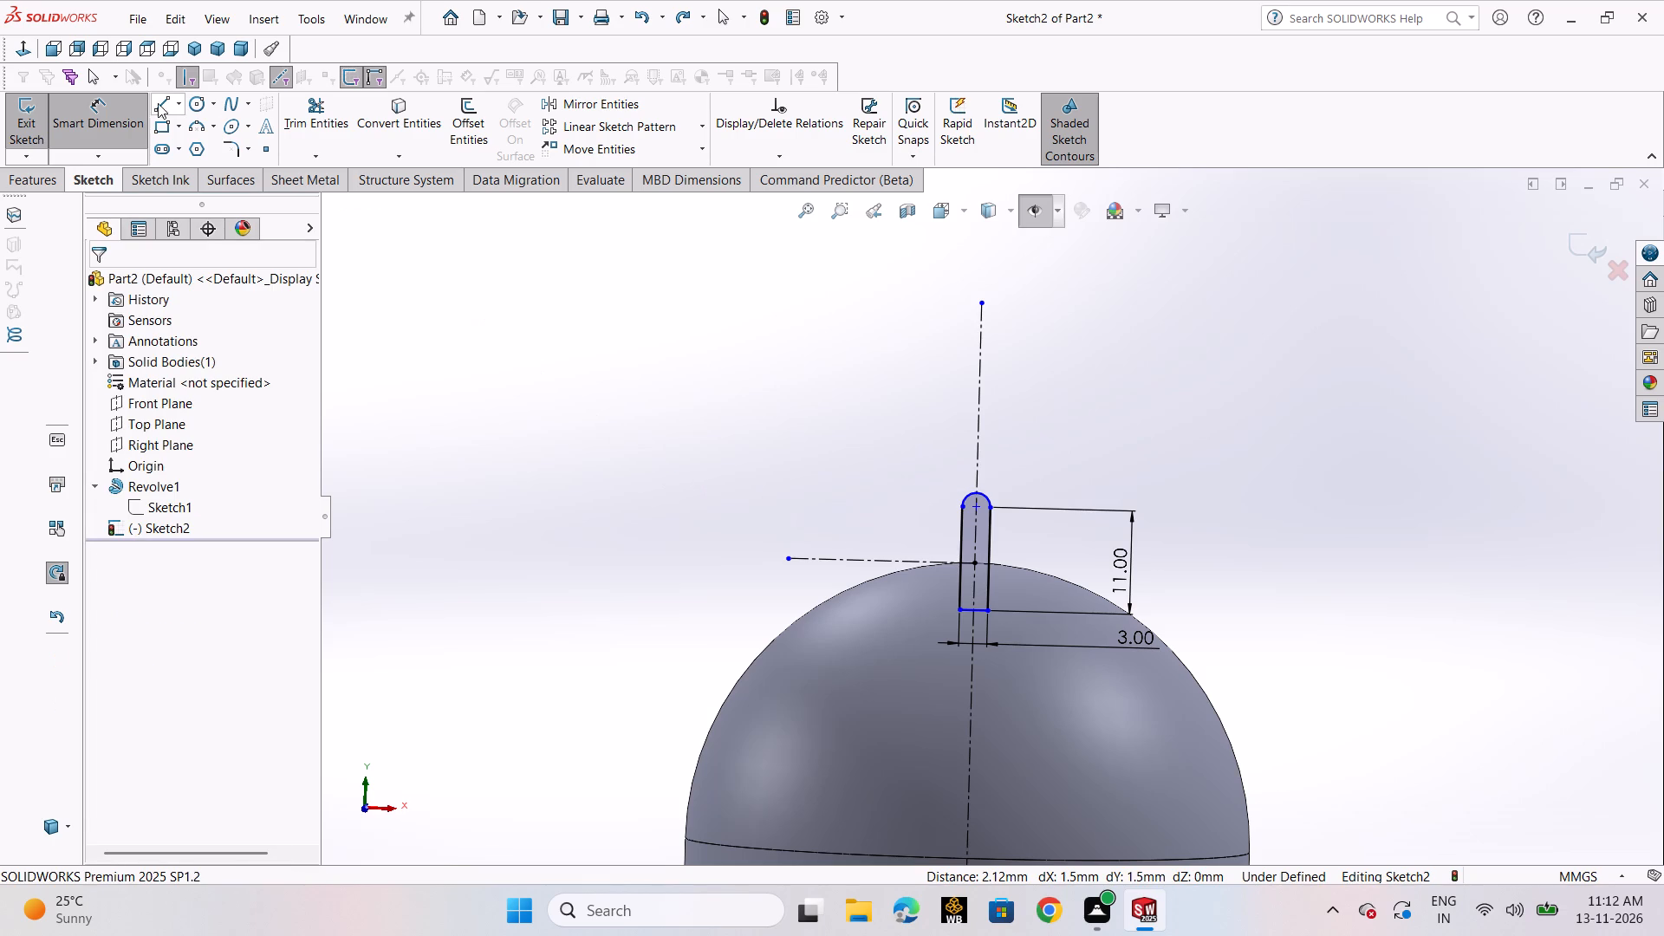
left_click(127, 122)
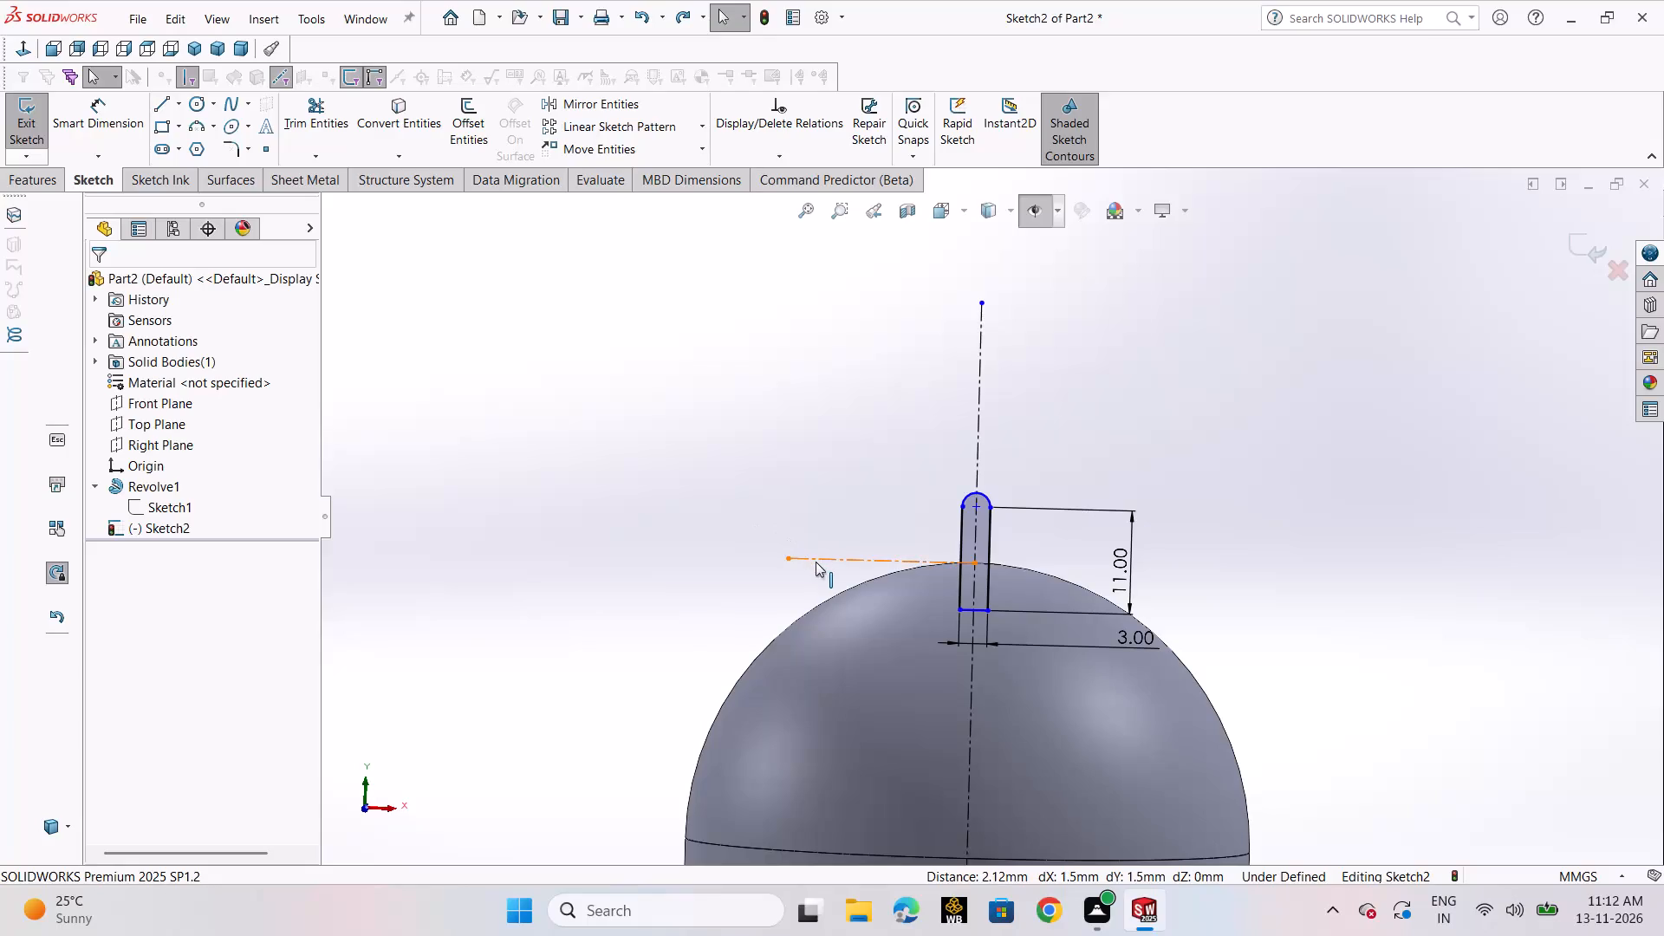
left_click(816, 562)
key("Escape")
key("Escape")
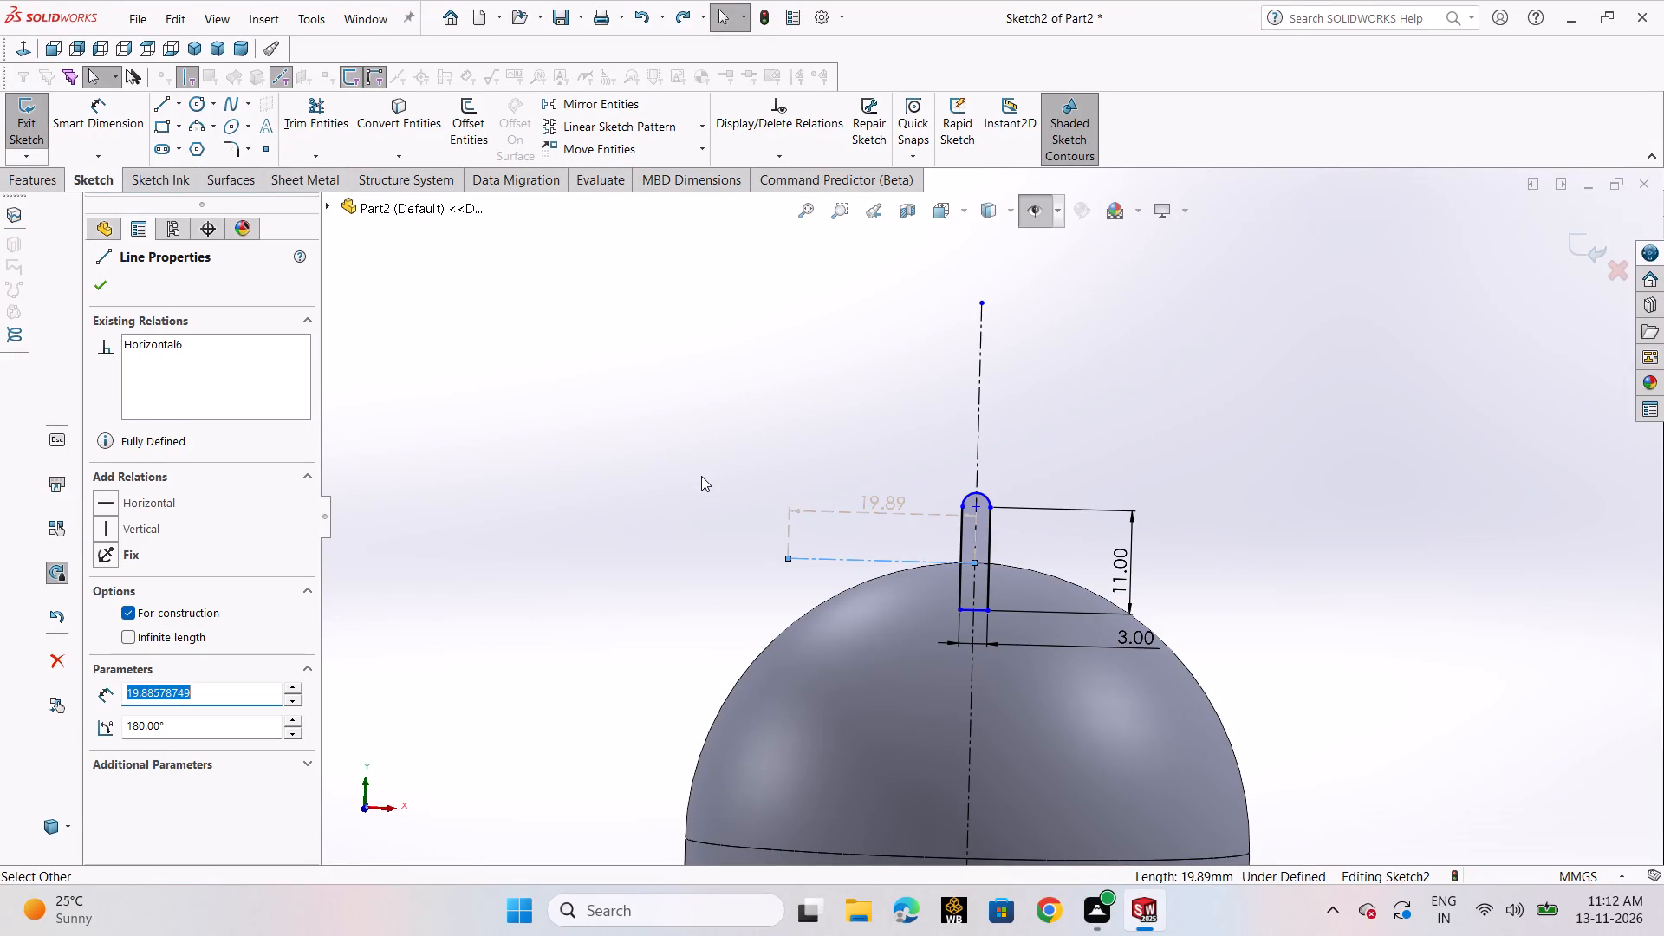
Dimension the top of the arc from the centerline endpoint at the dome's apex and set the distance to 9-1.50 mm.
left_click(92, 128)
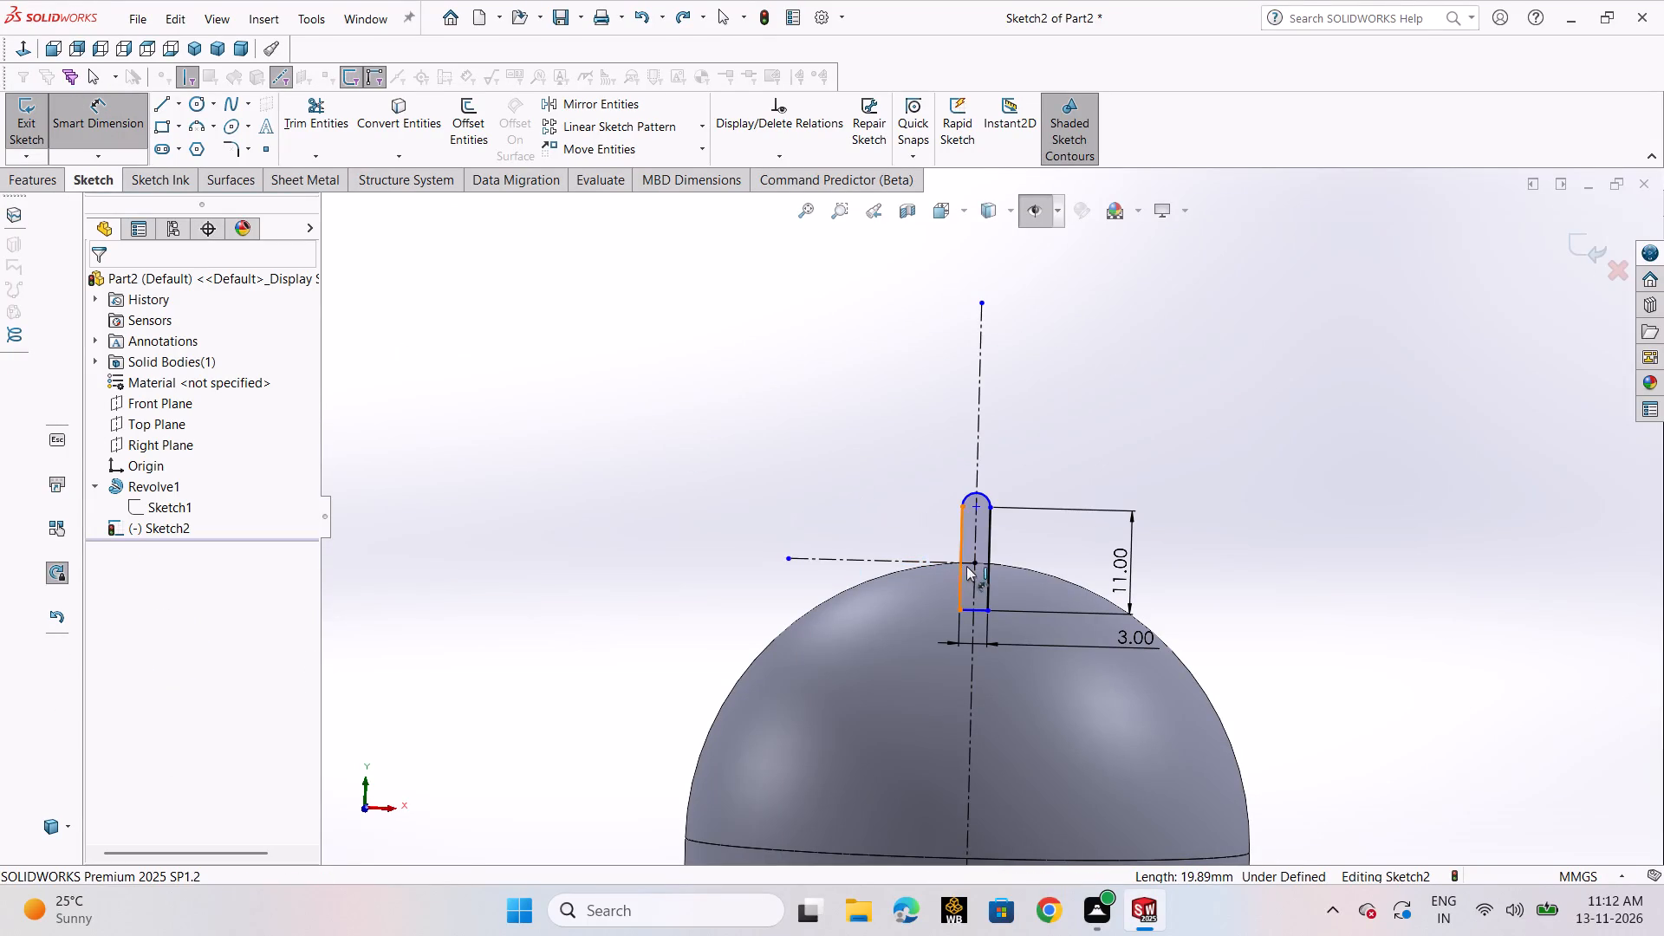
left_click(973, 563)
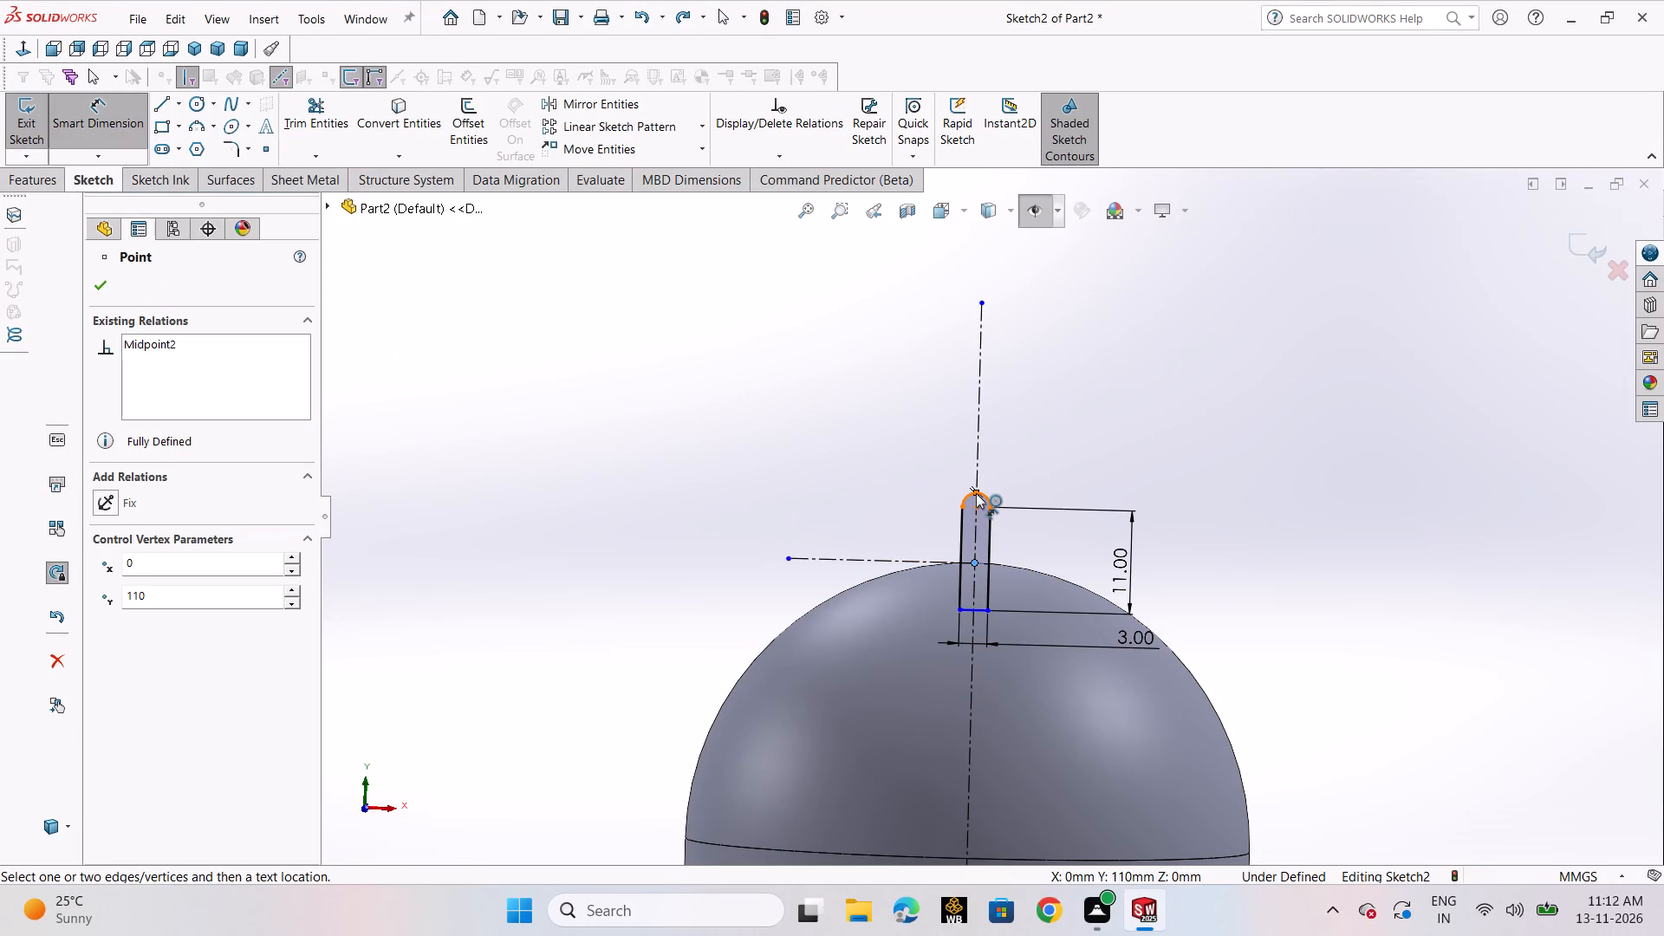
left_click(976, 493)
left_click(617, 498)
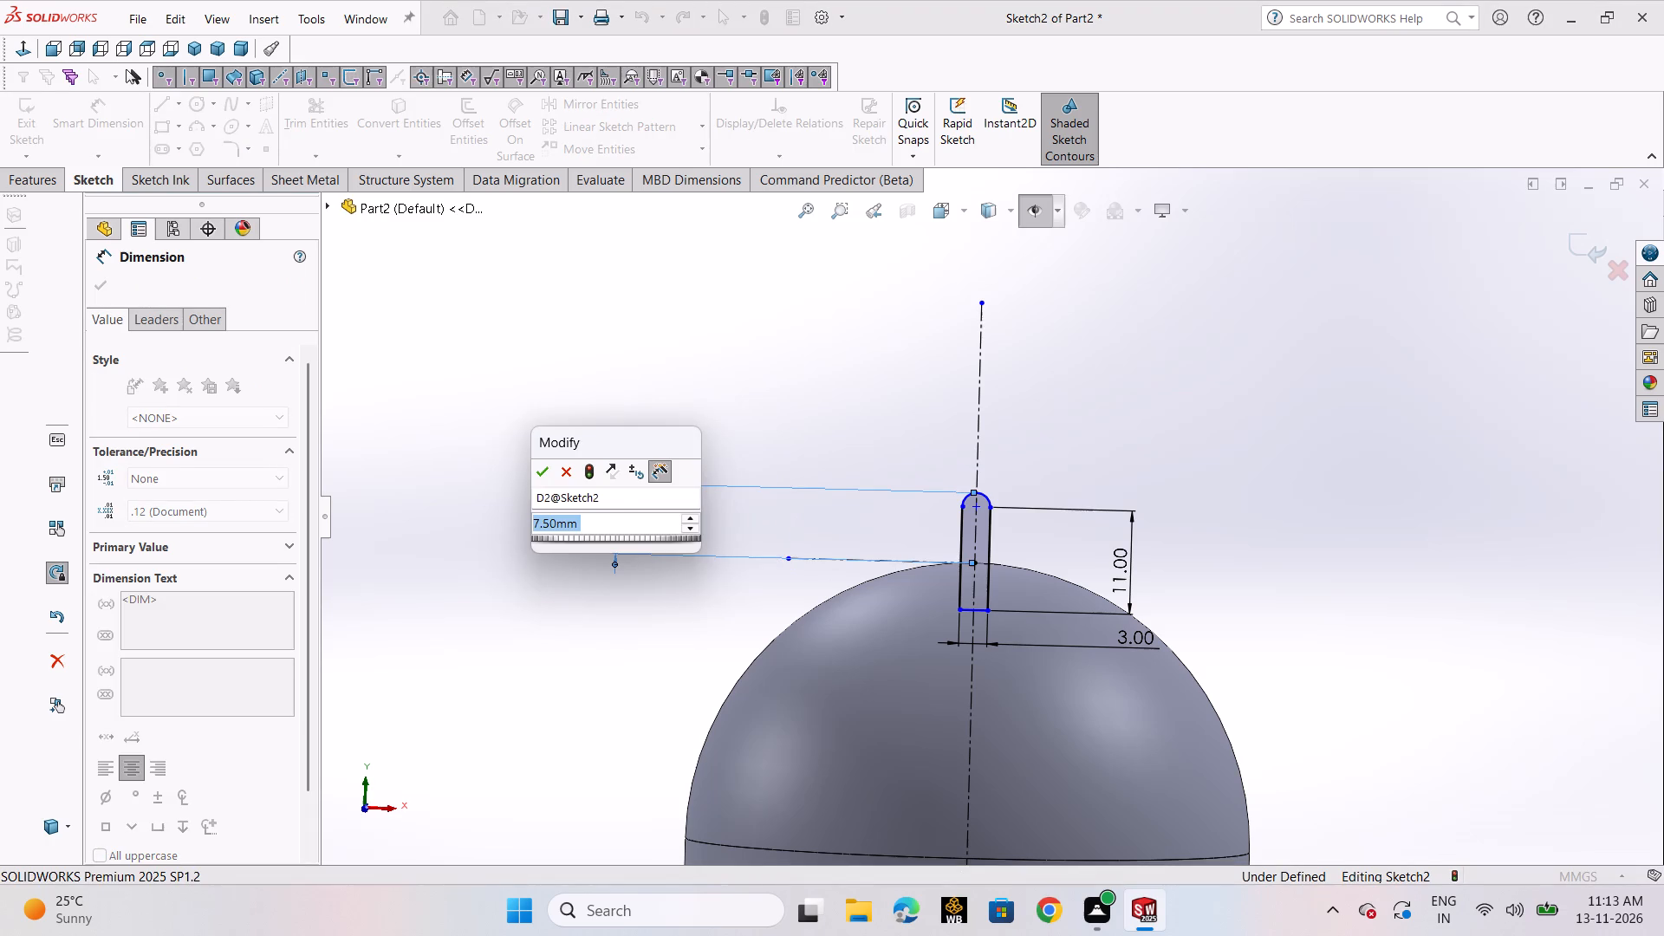
type("9.1.50")
key("Return")
key("BackSpace")
key("BackSpace")
key("BackSpace")
key("BackSpace")
key("BackSpace")
key("BackSpace")
key("BackSpace")
key("BackSpace")
key("BackSpace")
key("BackSpace")
key("BackSpace")
key("BackSpace")
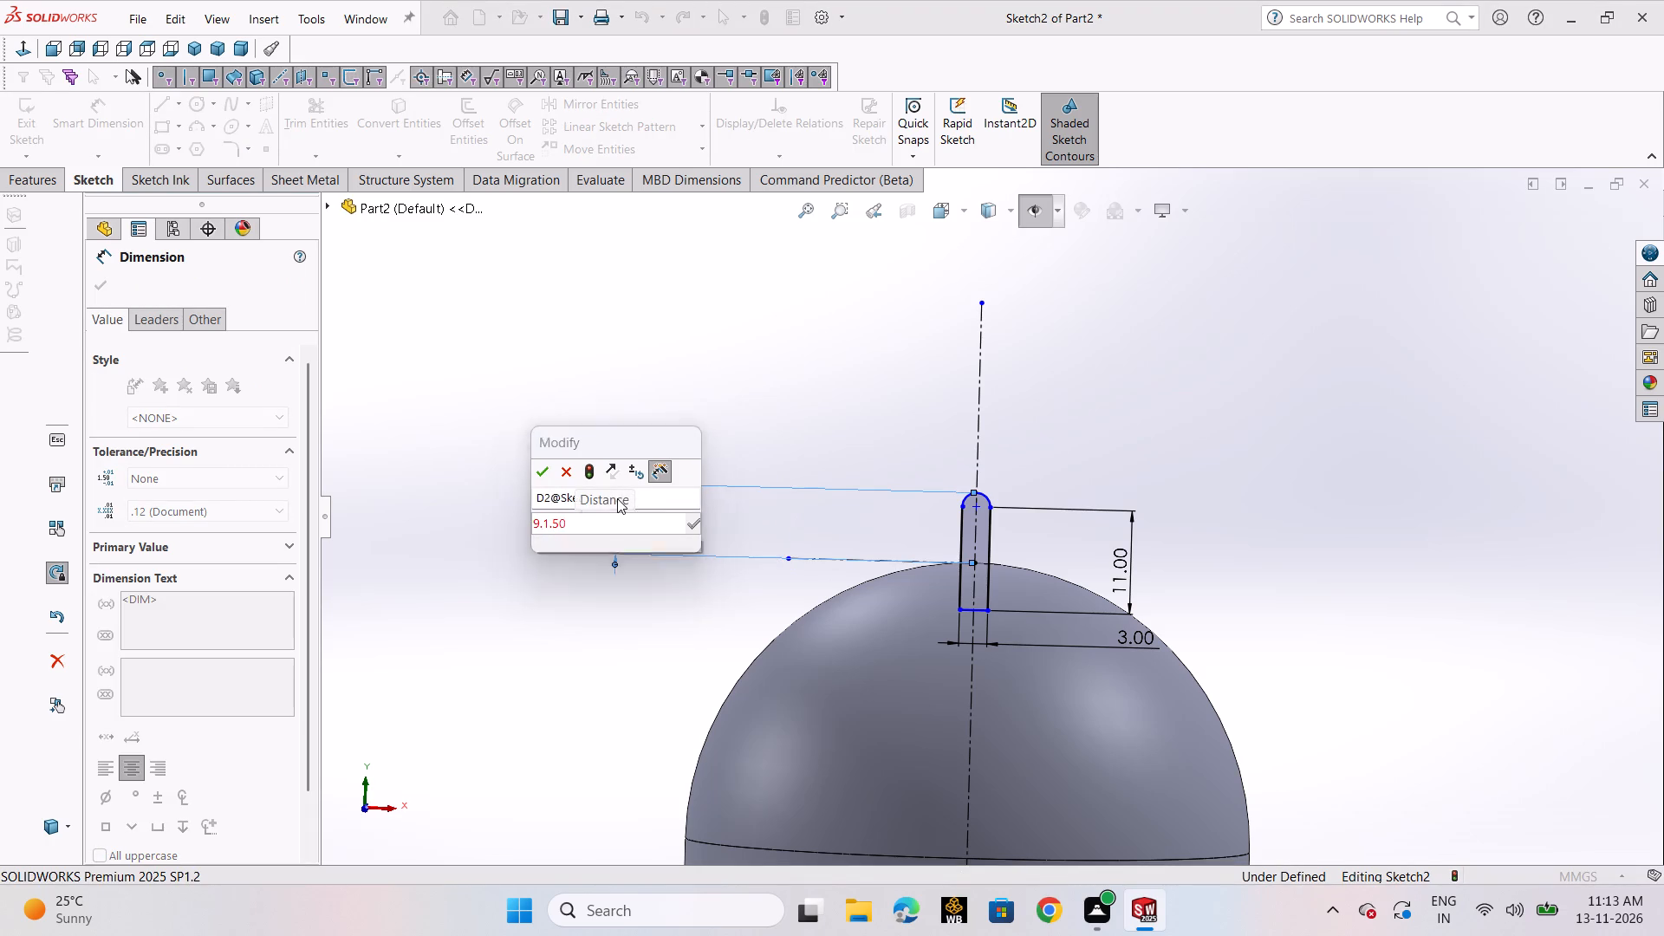
type("9-1.50")
key("Return")
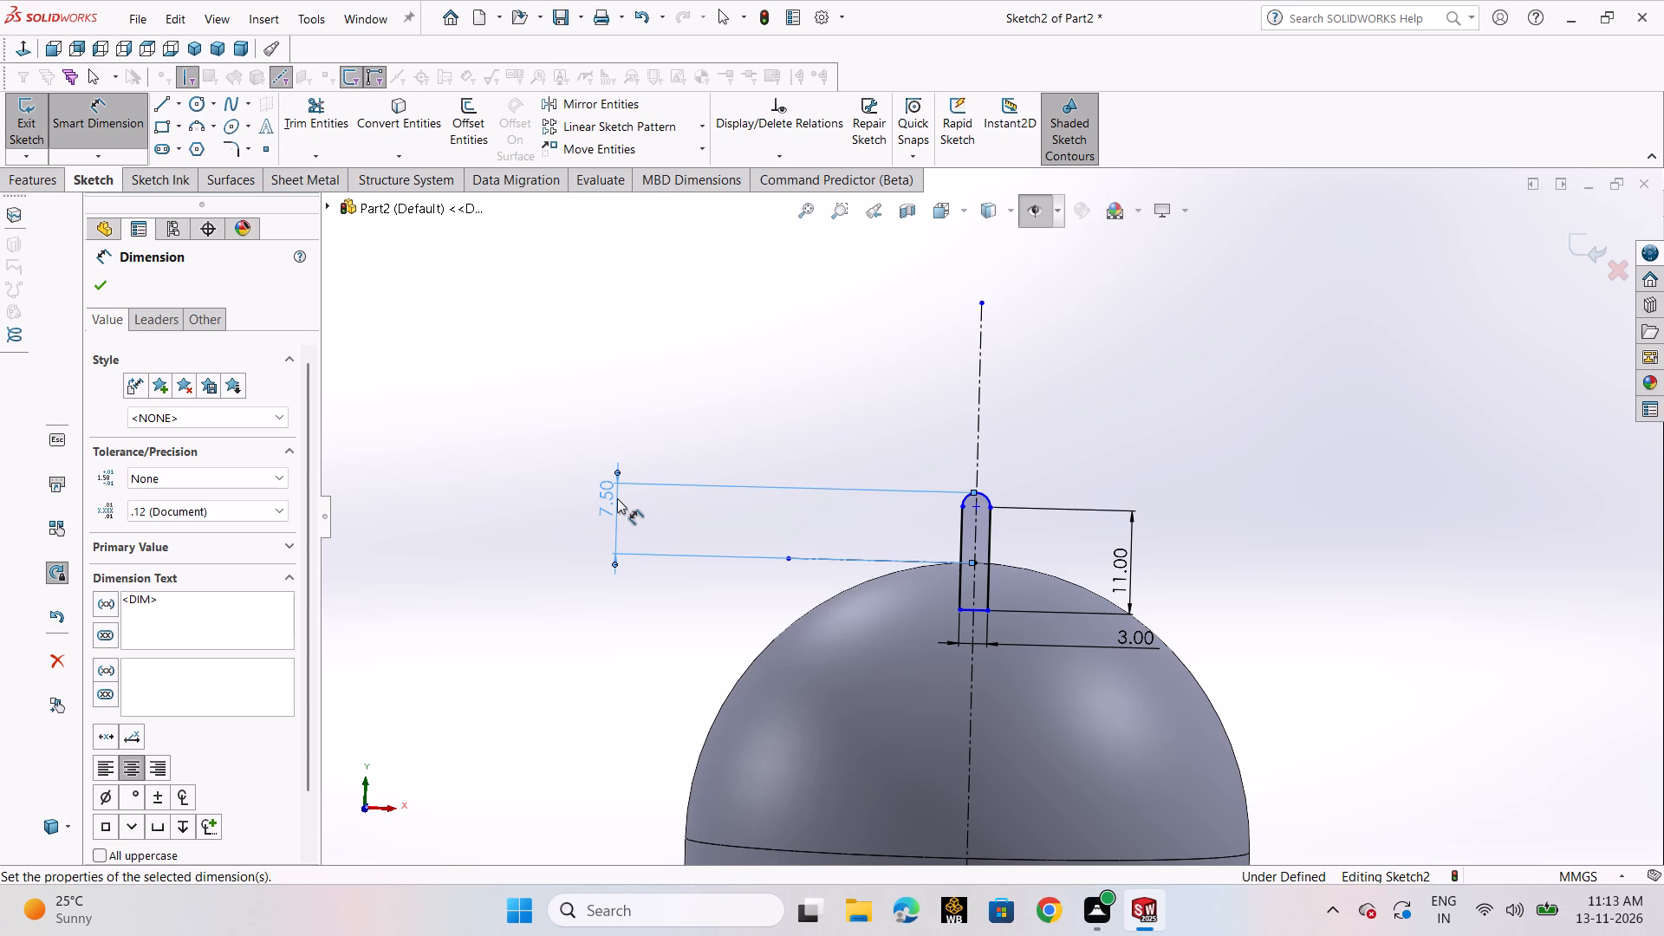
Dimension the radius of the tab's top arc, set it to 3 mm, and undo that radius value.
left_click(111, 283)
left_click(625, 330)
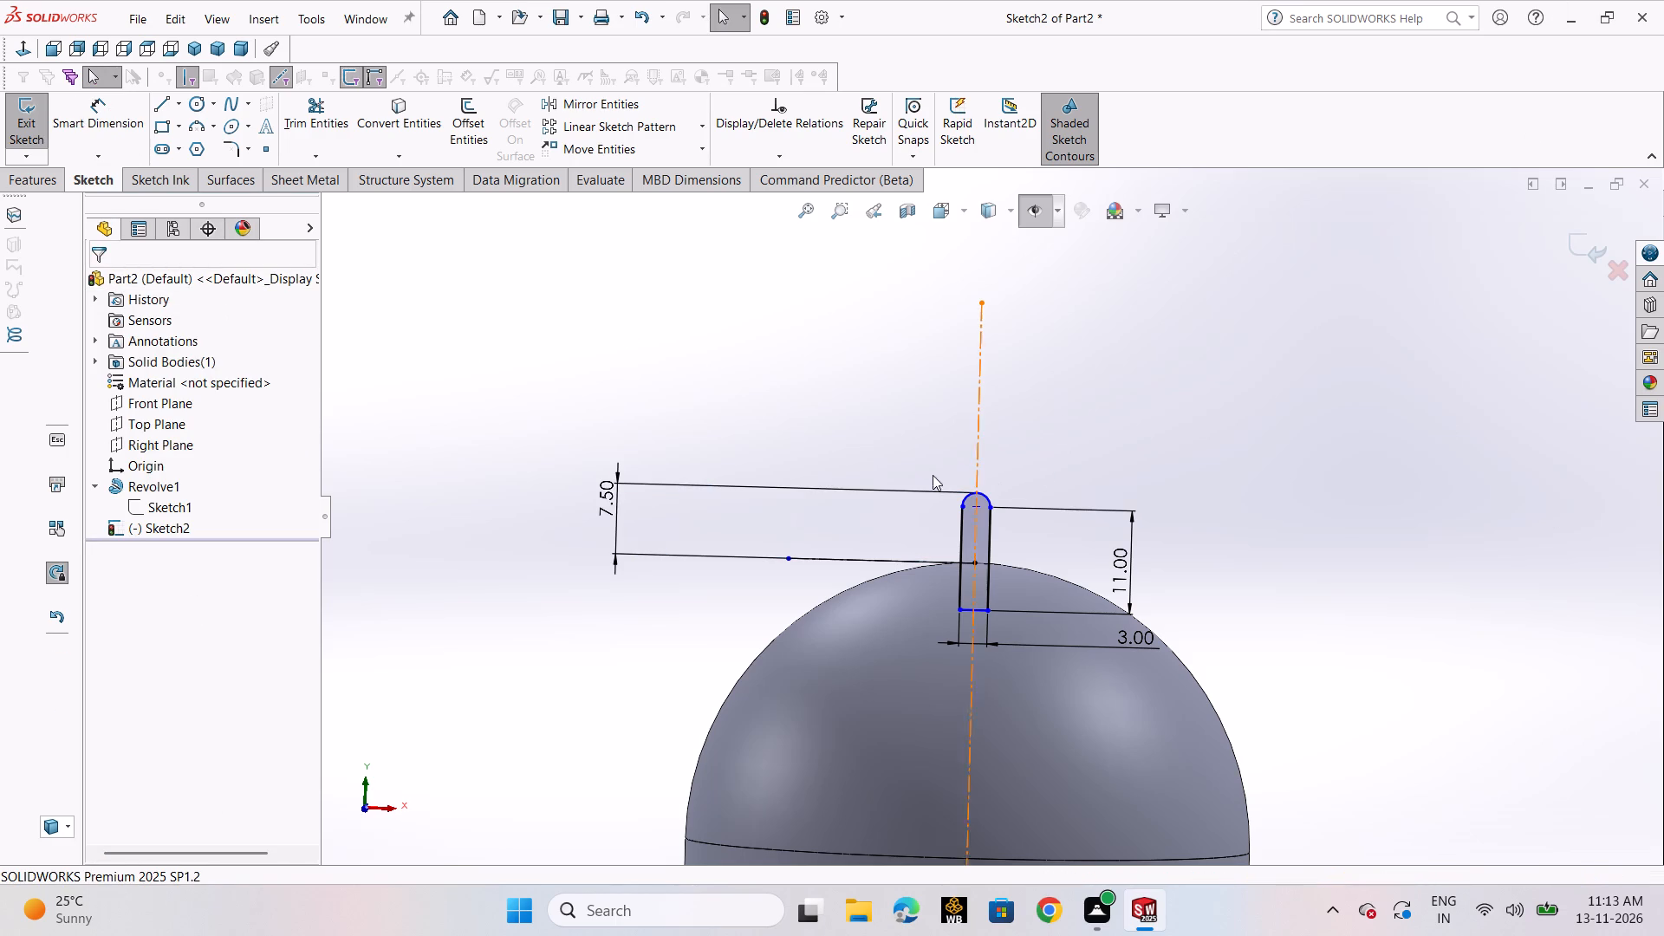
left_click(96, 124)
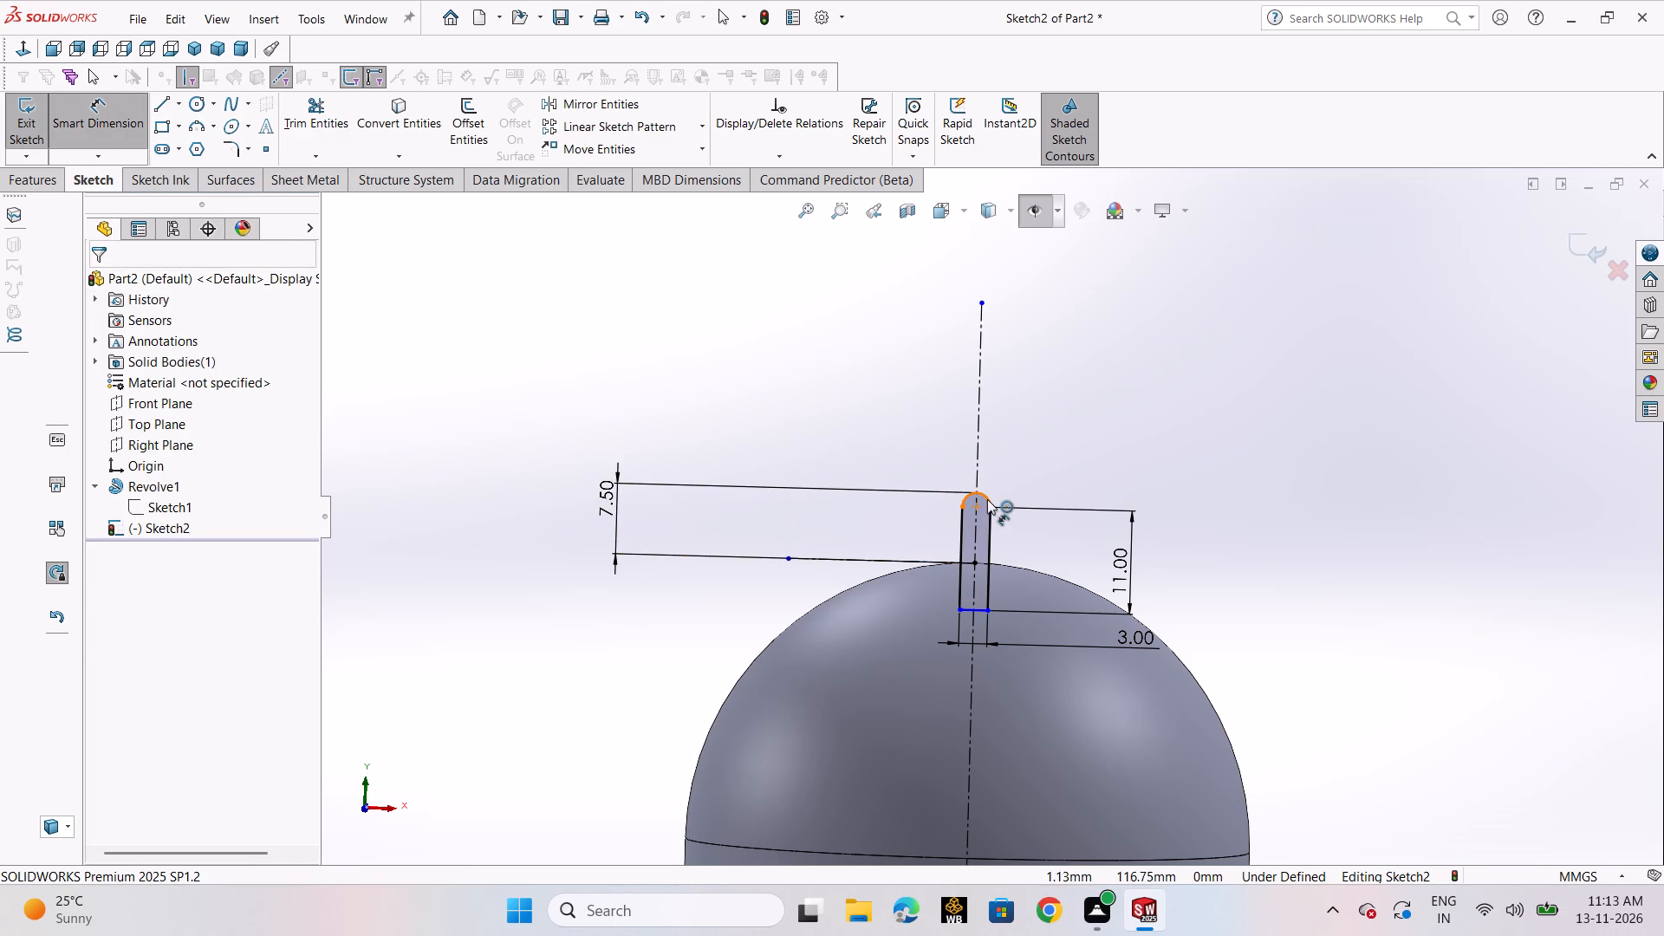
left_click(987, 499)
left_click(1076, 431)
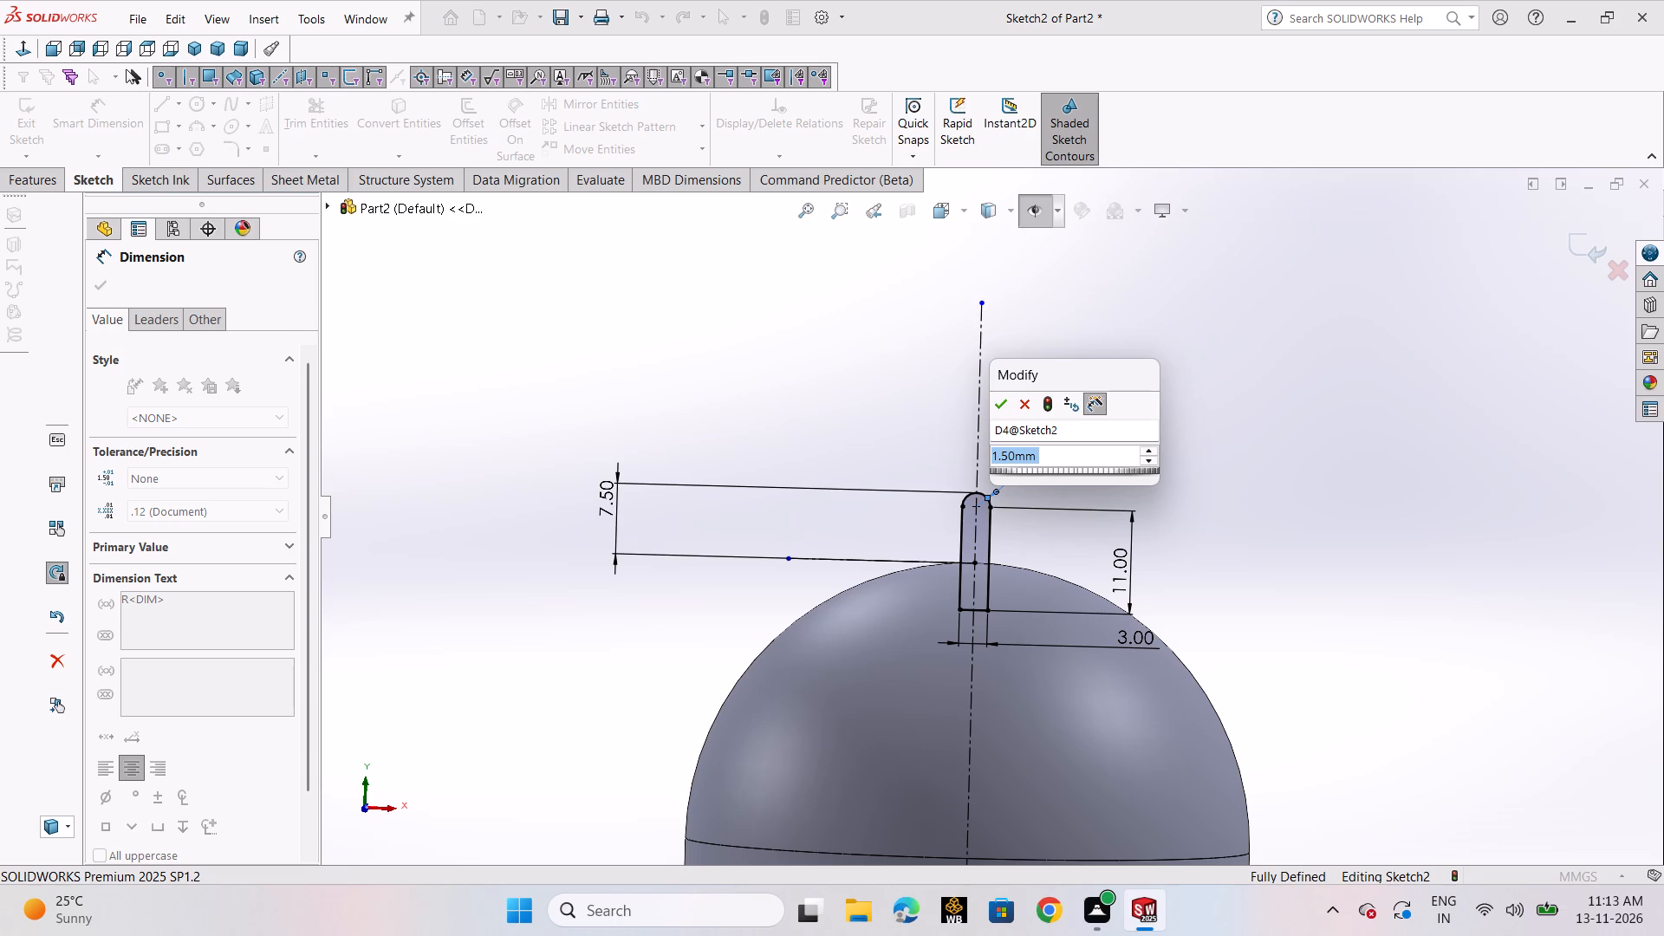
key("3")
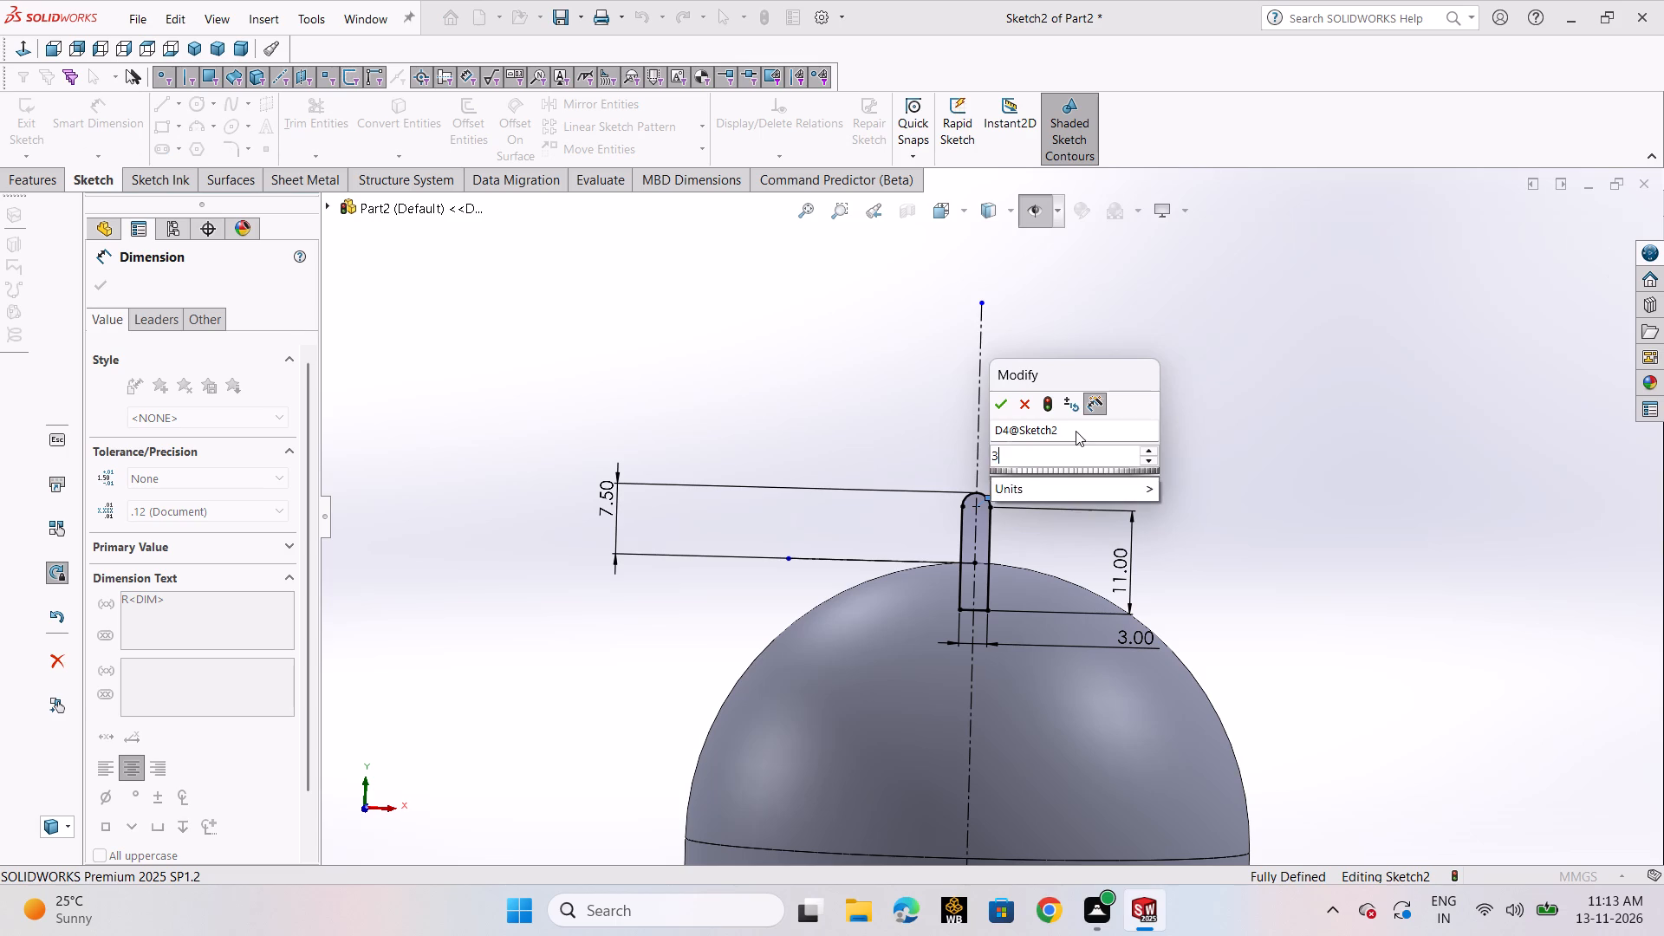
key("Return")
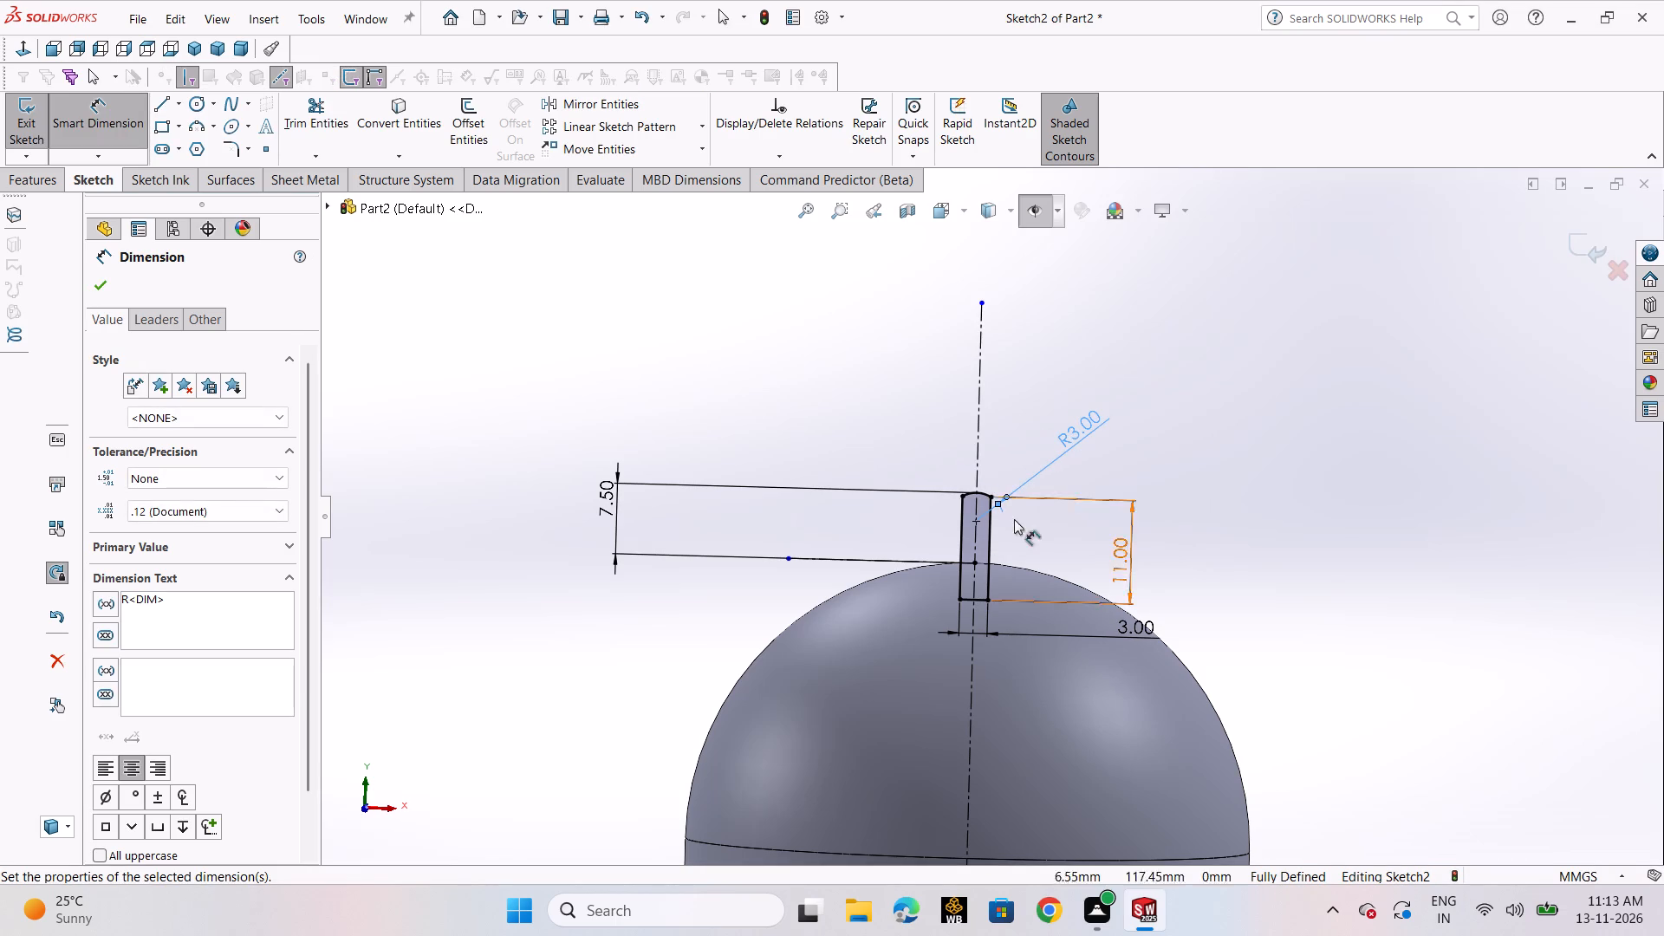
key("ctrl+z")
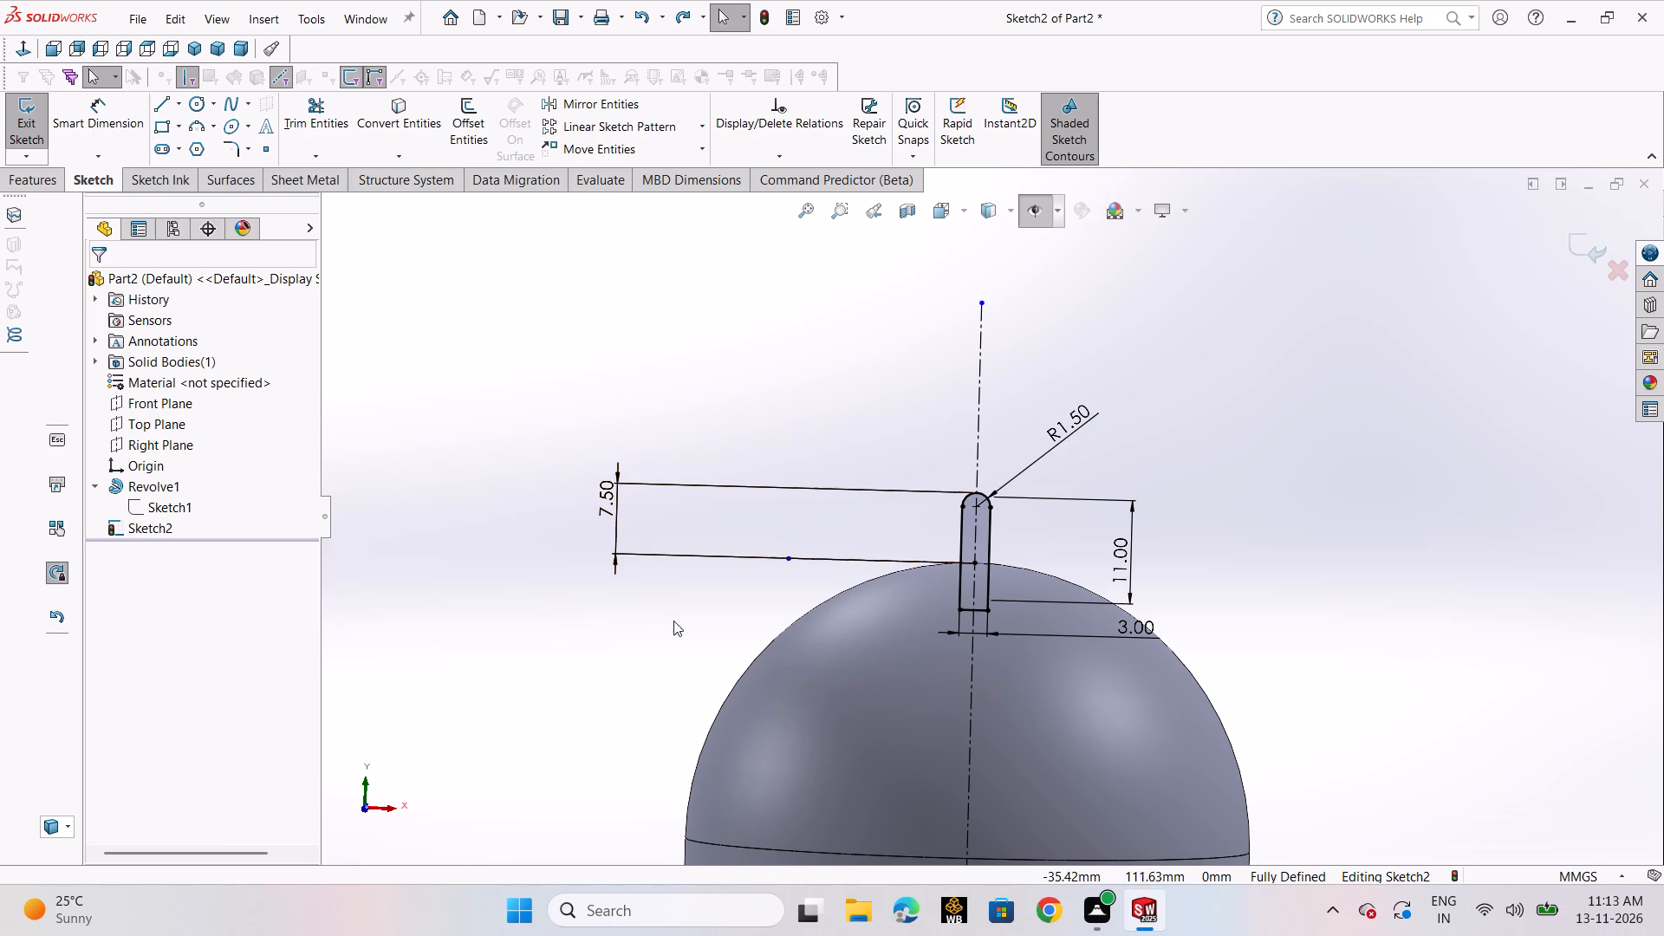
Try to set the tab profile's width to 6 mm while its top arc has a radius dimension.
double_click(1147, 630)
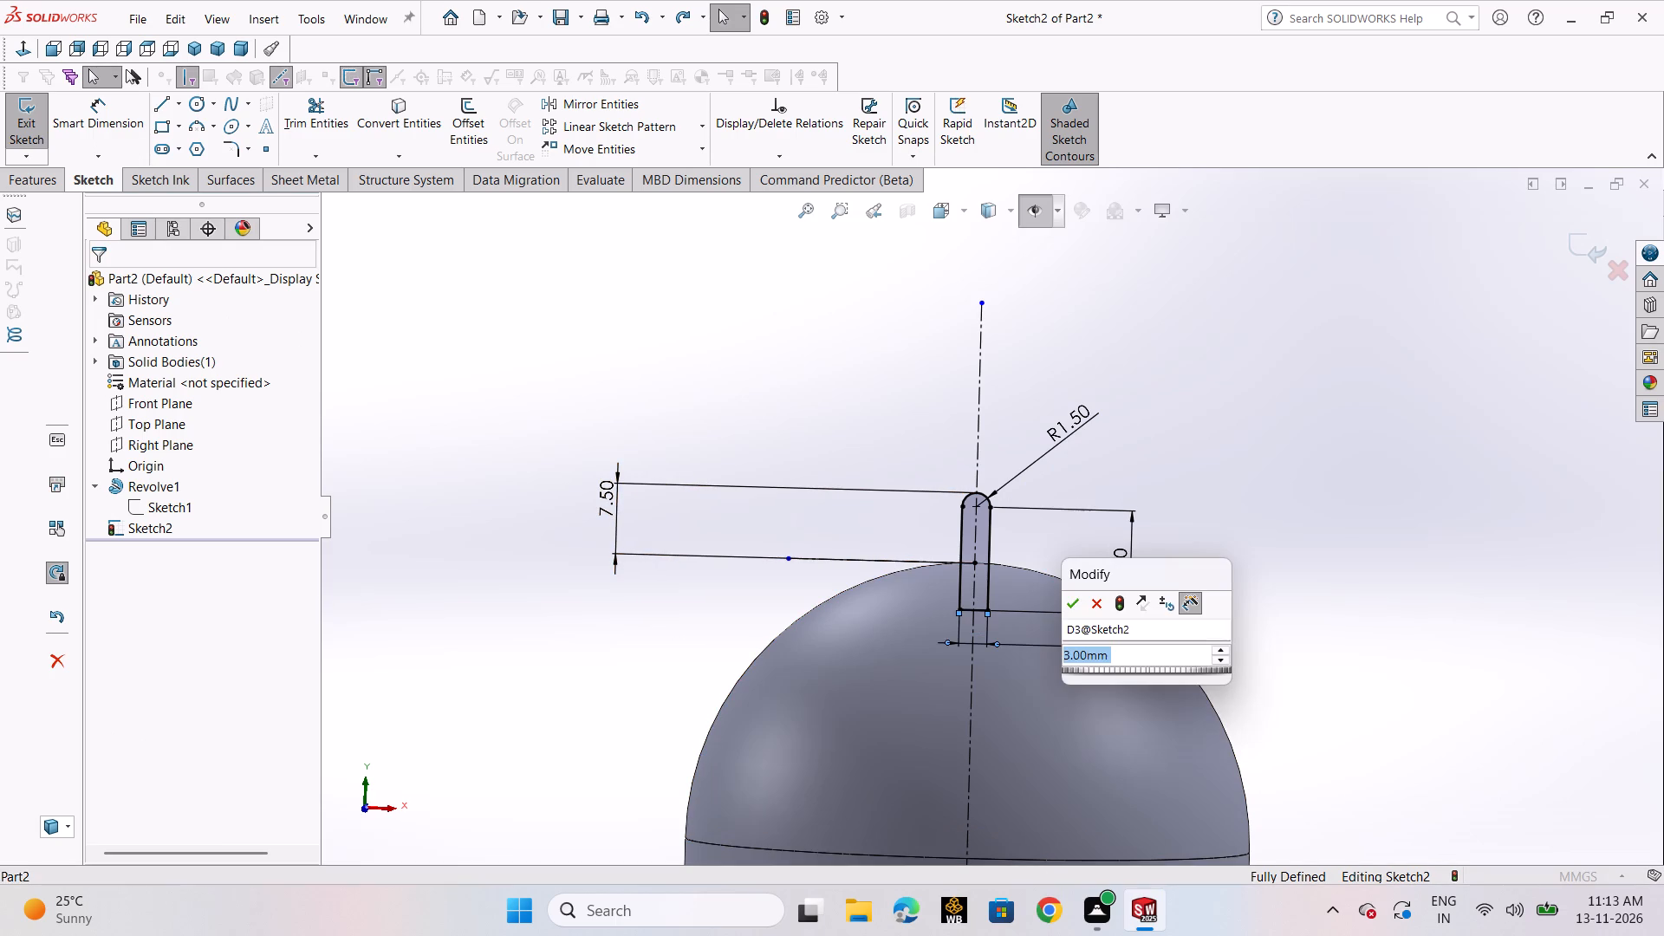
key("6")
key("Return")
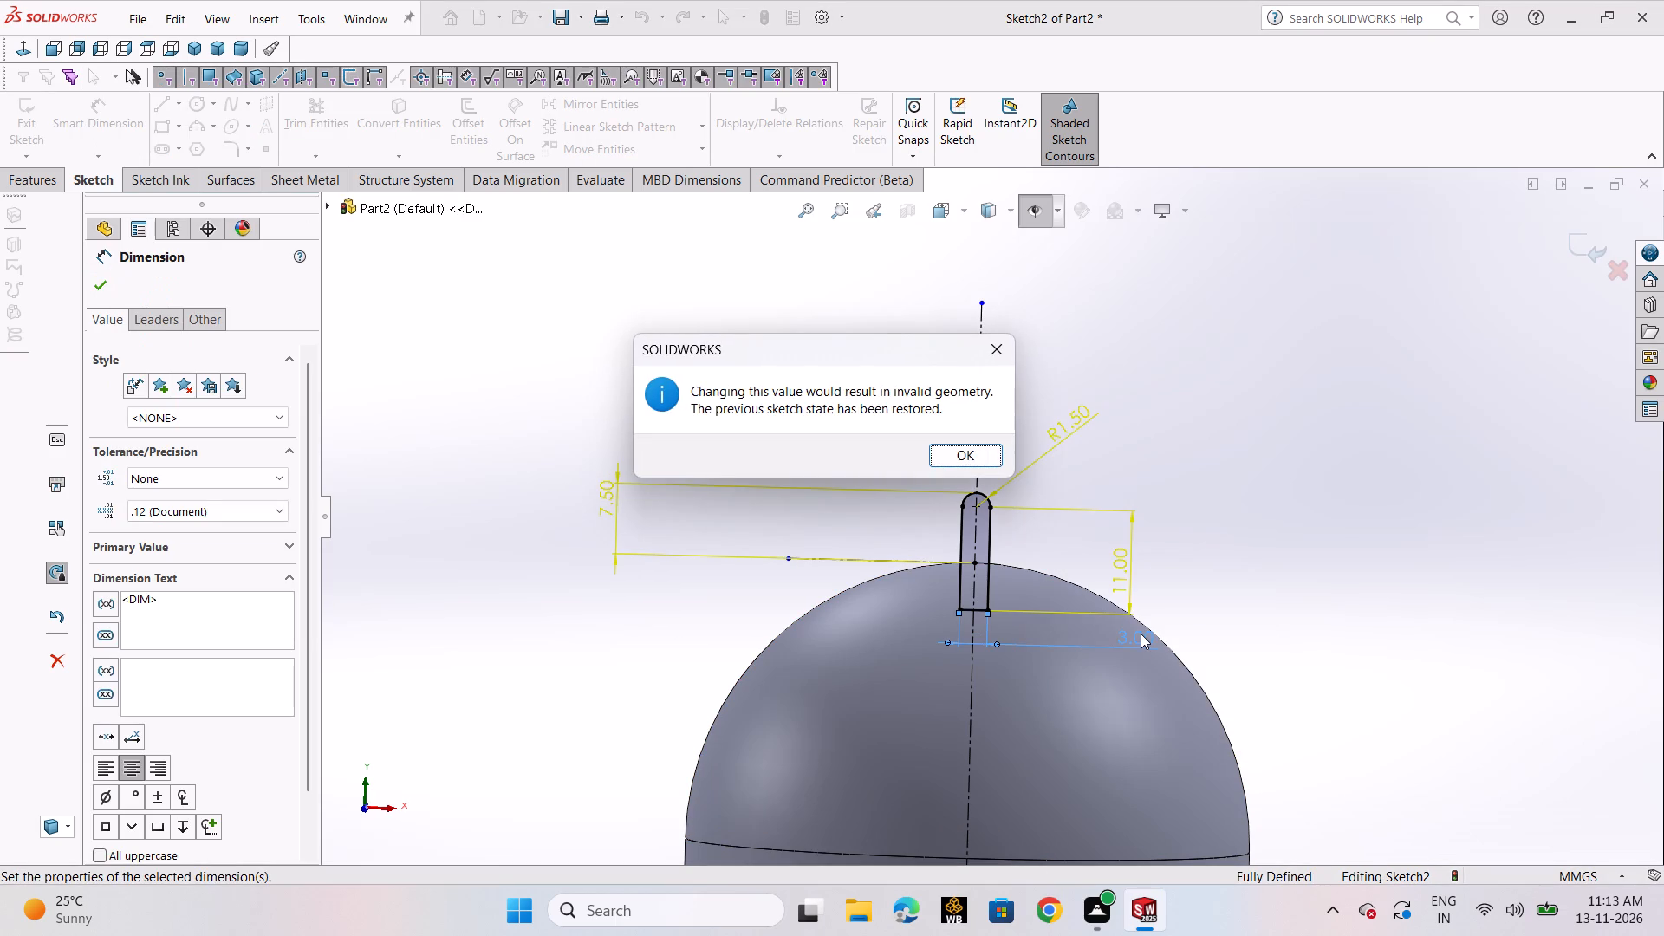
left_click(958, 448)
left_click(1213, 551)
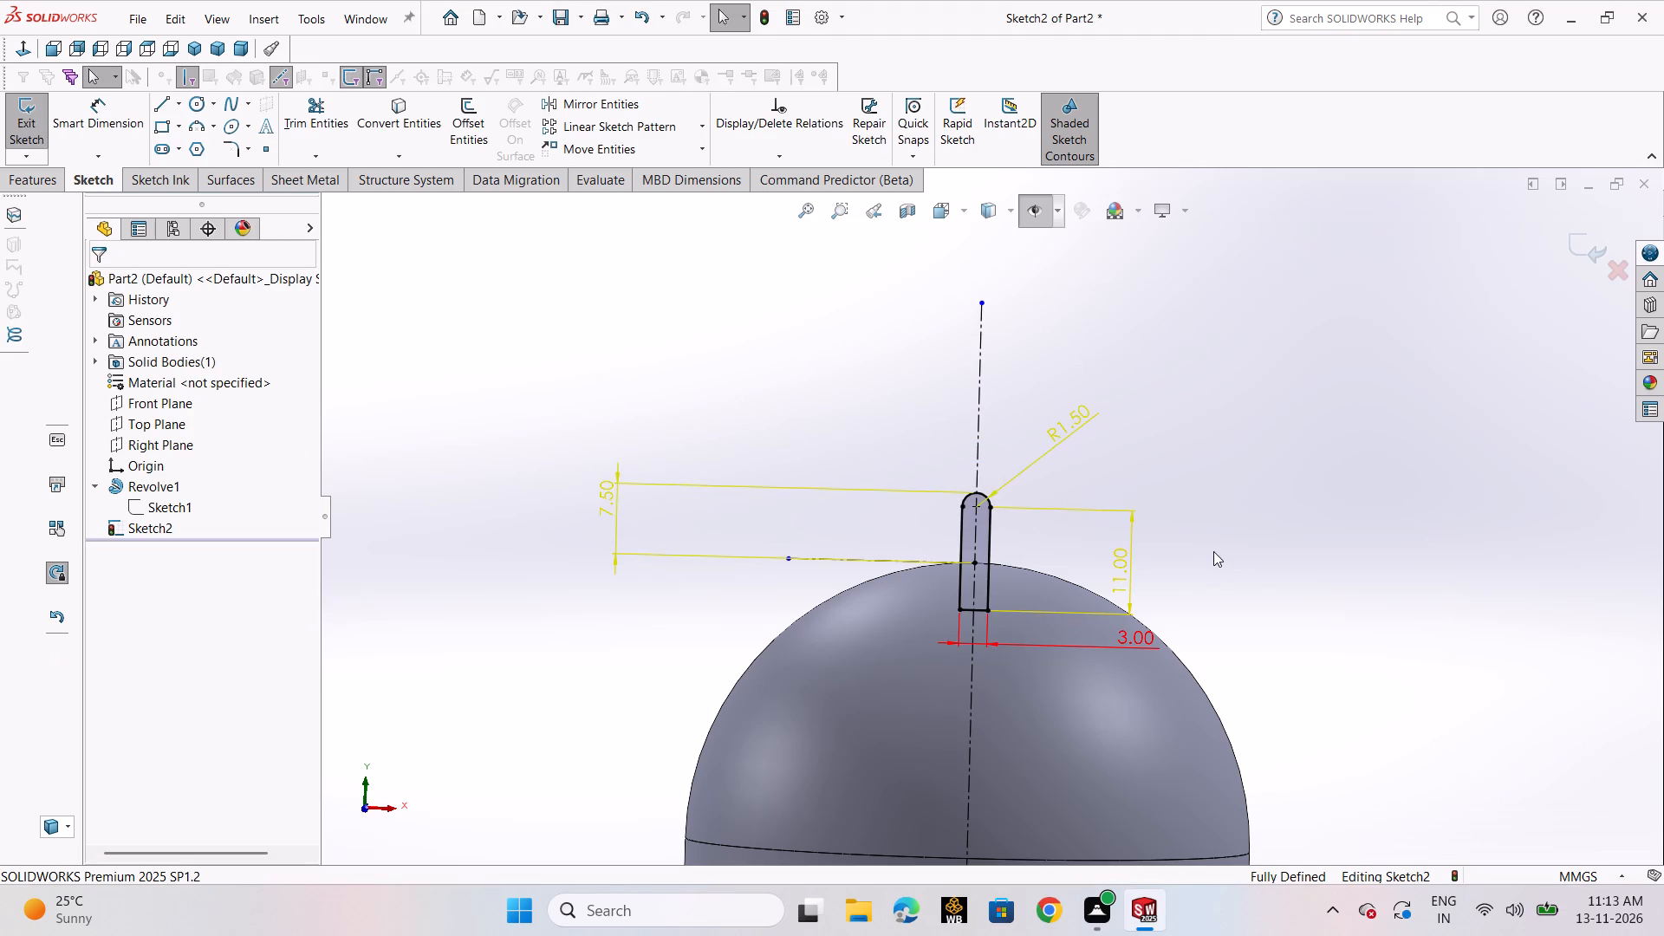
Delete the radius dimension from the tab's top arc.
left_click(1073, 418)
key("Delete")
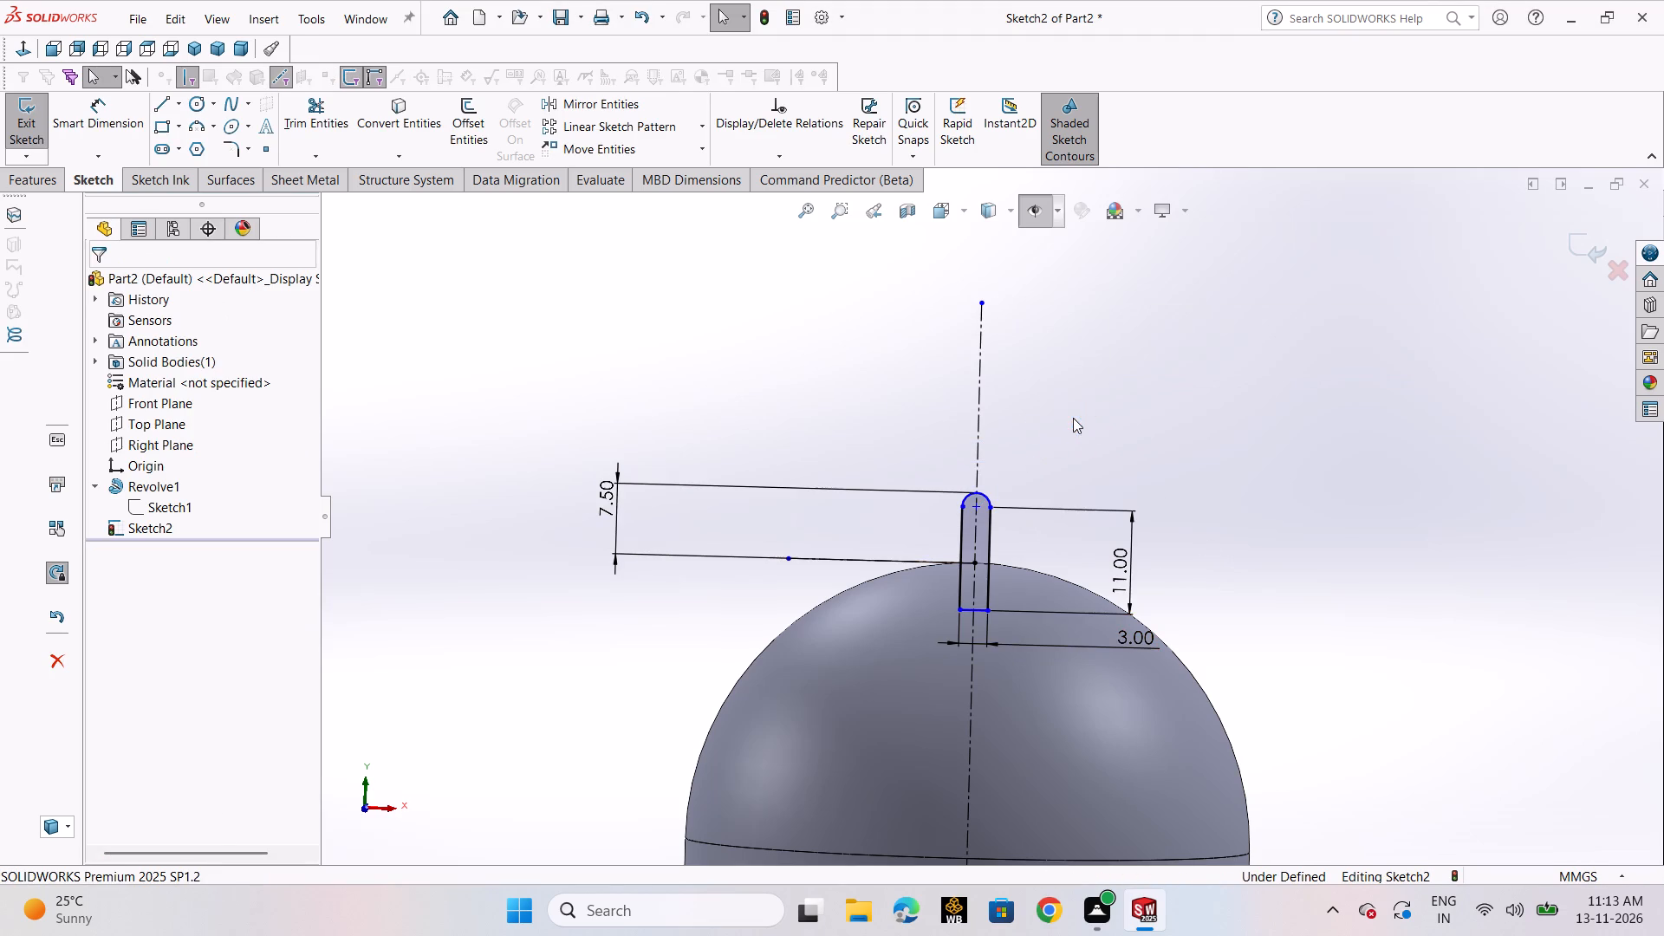
Set the width of the round-topped tab profile to 6 mm.
double_click(1153, 643)
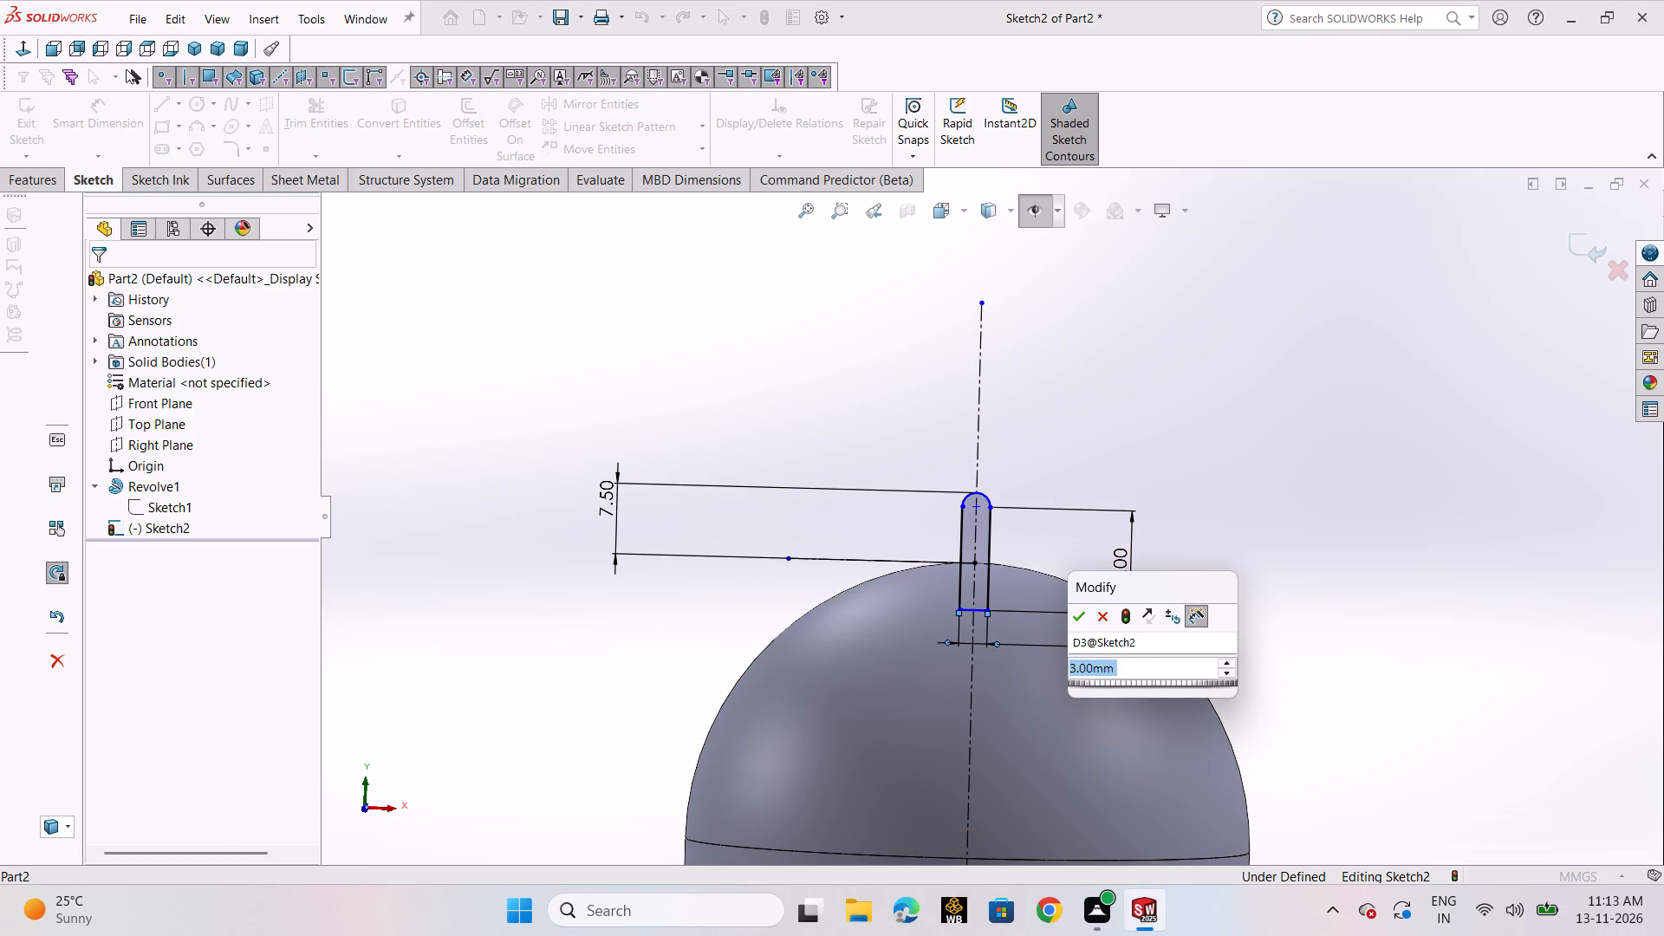
key("6")
key("Return")
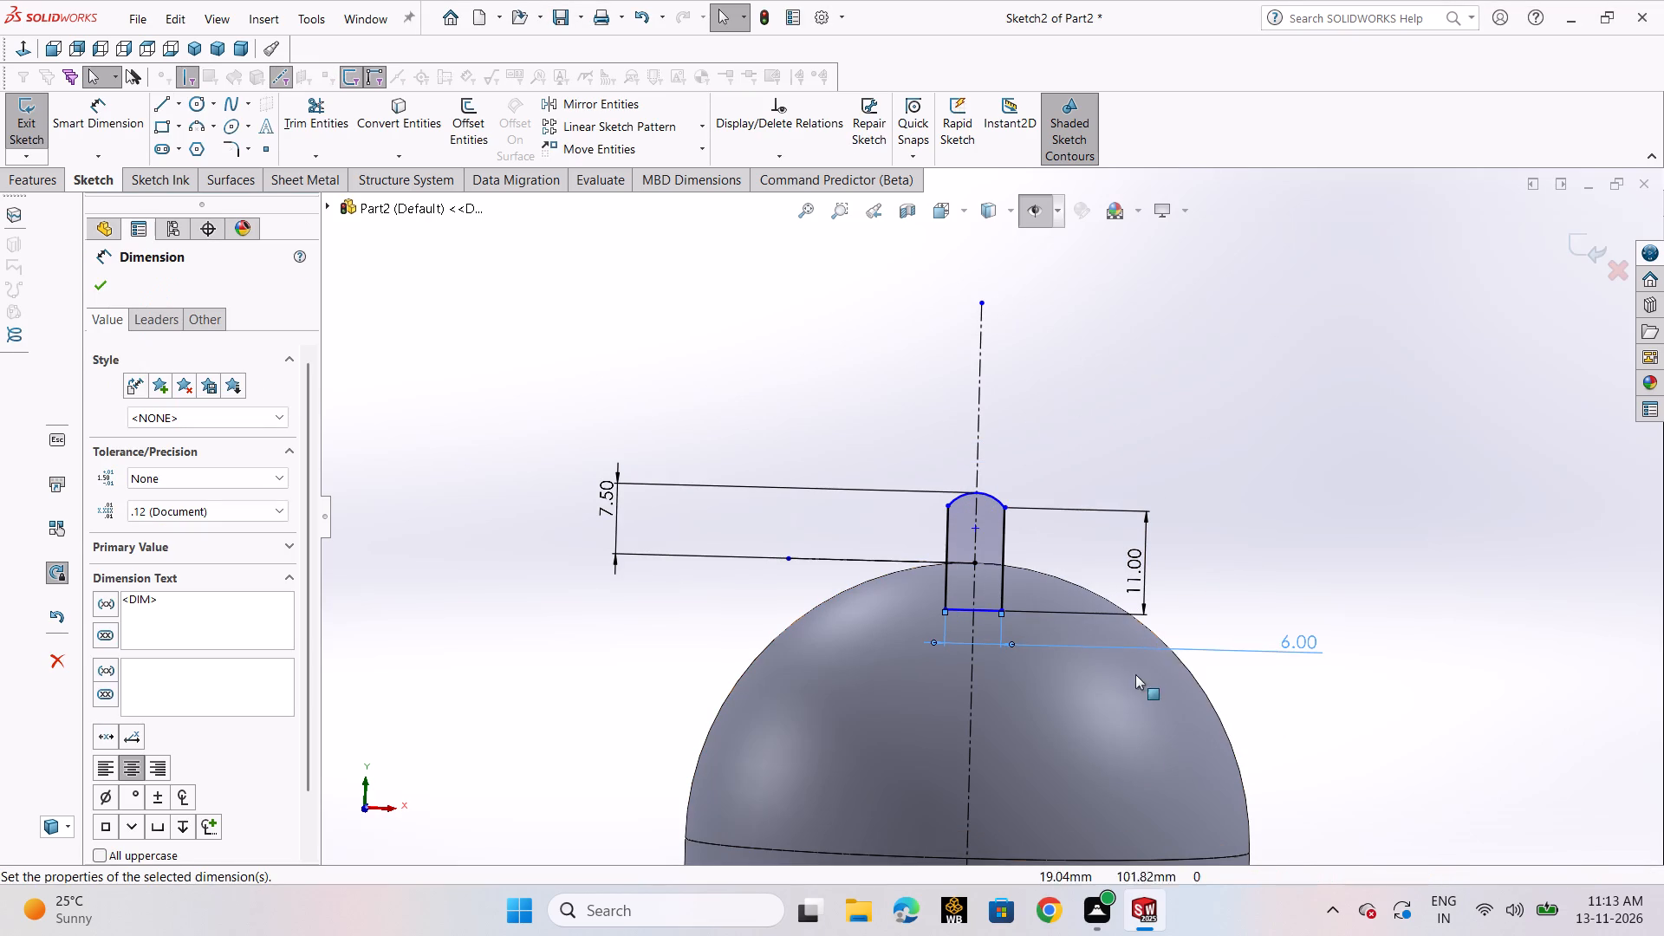
Switch to Part1 and check the width between the two straight vertical edges of the bridge slot.
left_click(1093, 830)
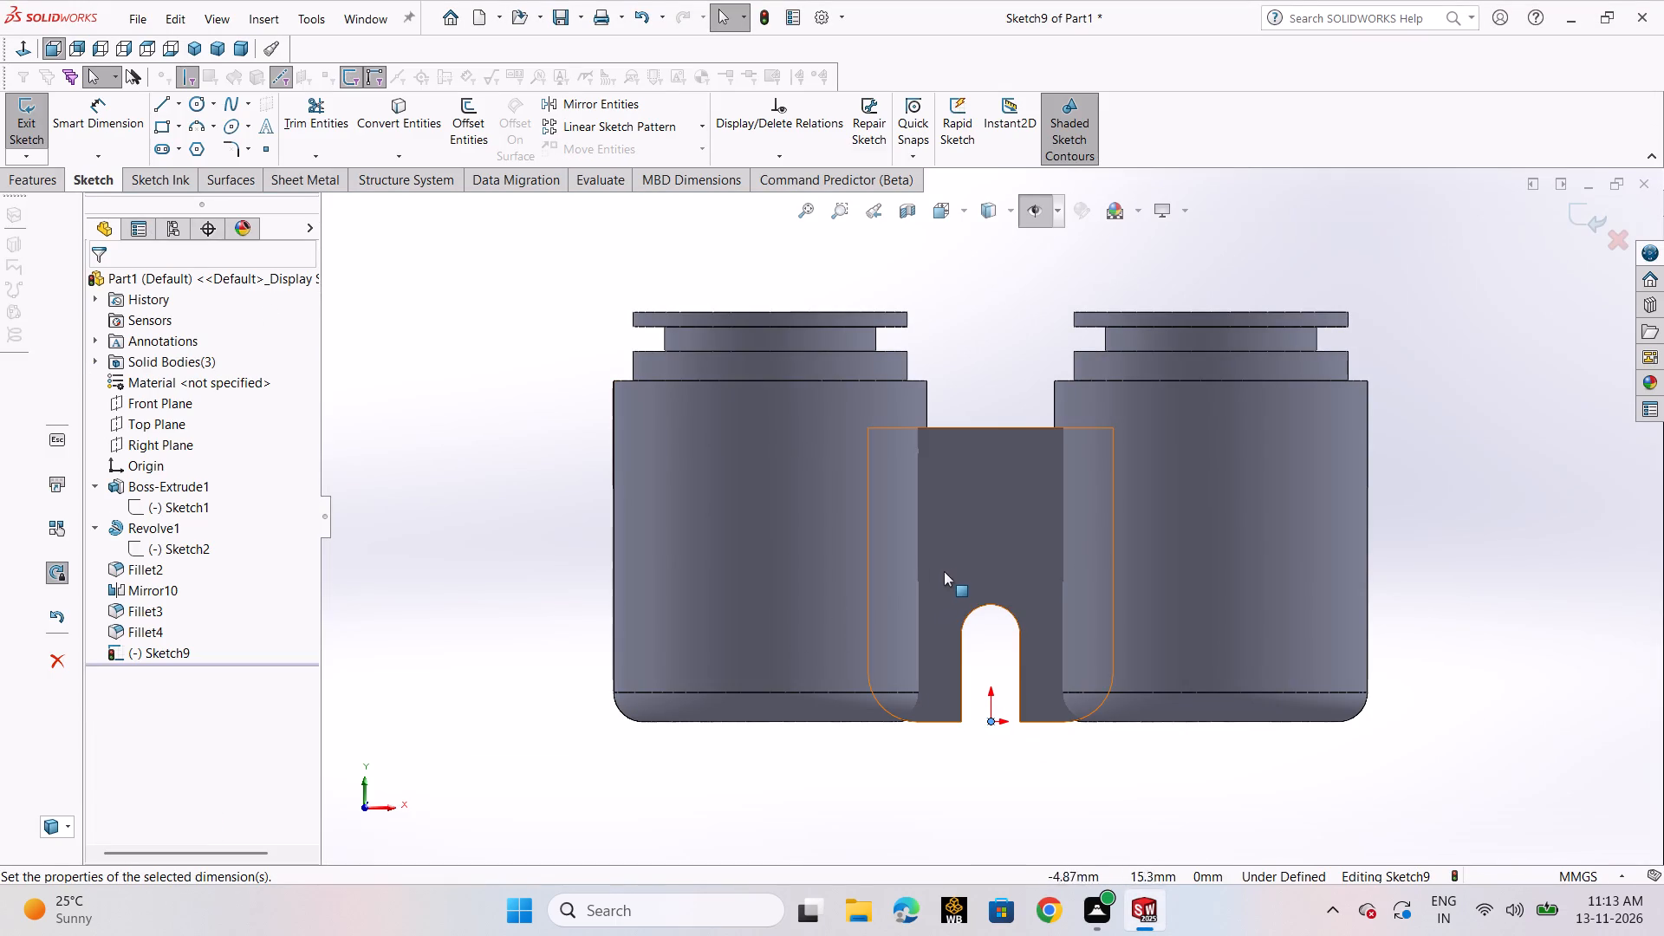
left_click(955, 563)
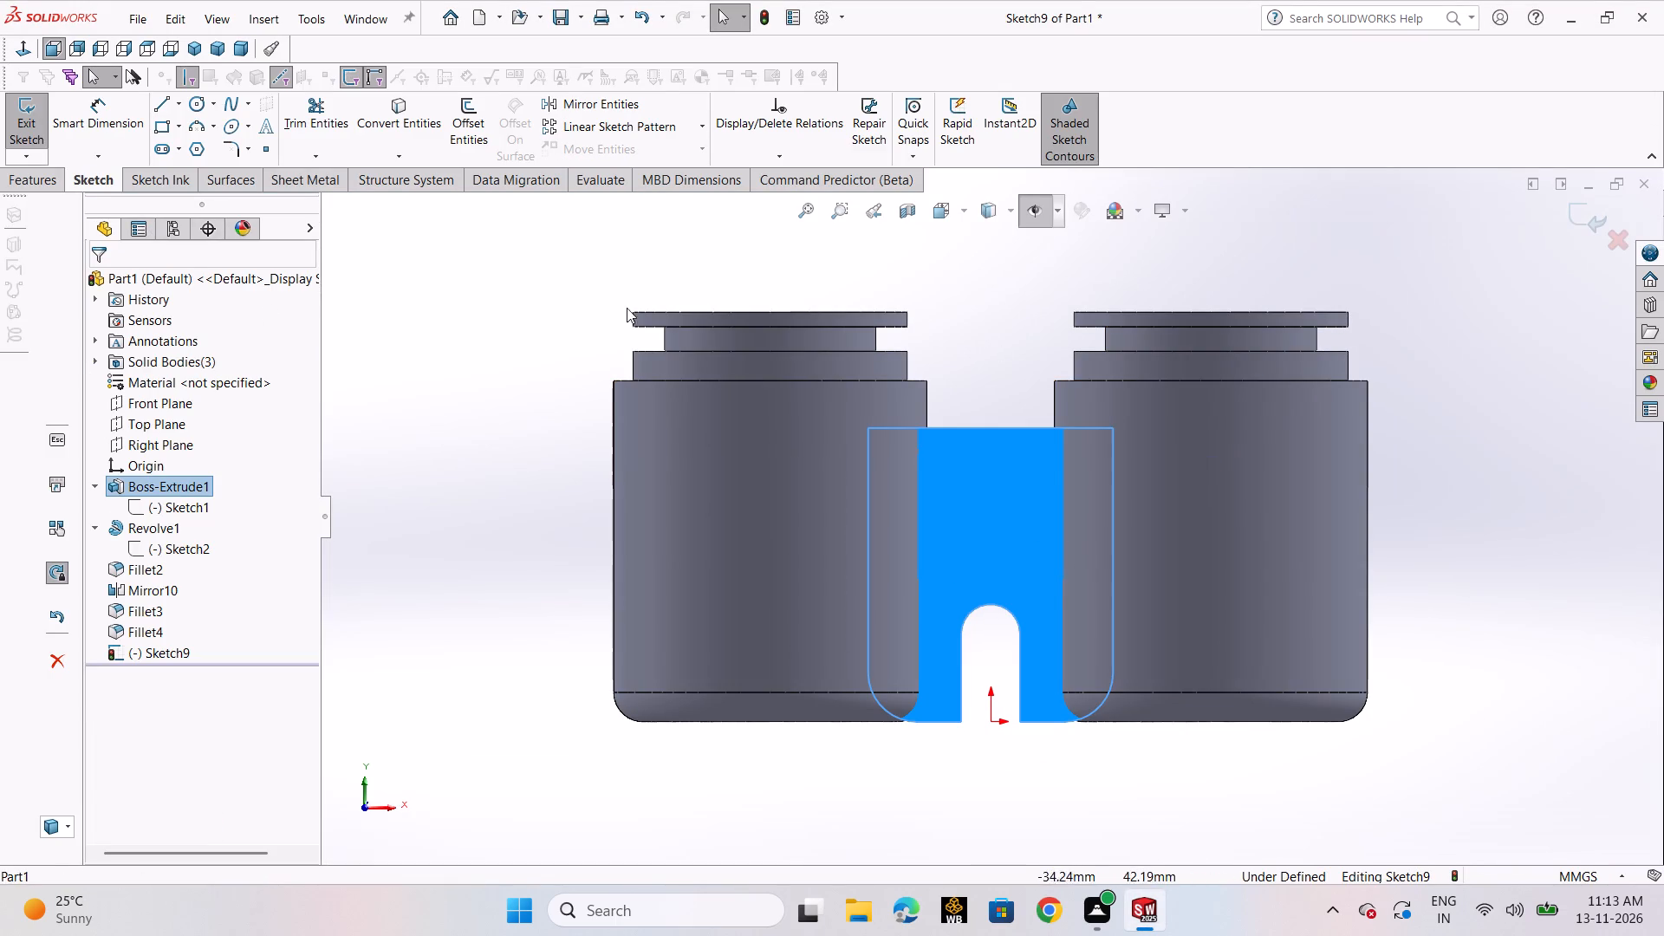
left_click(444, 360)
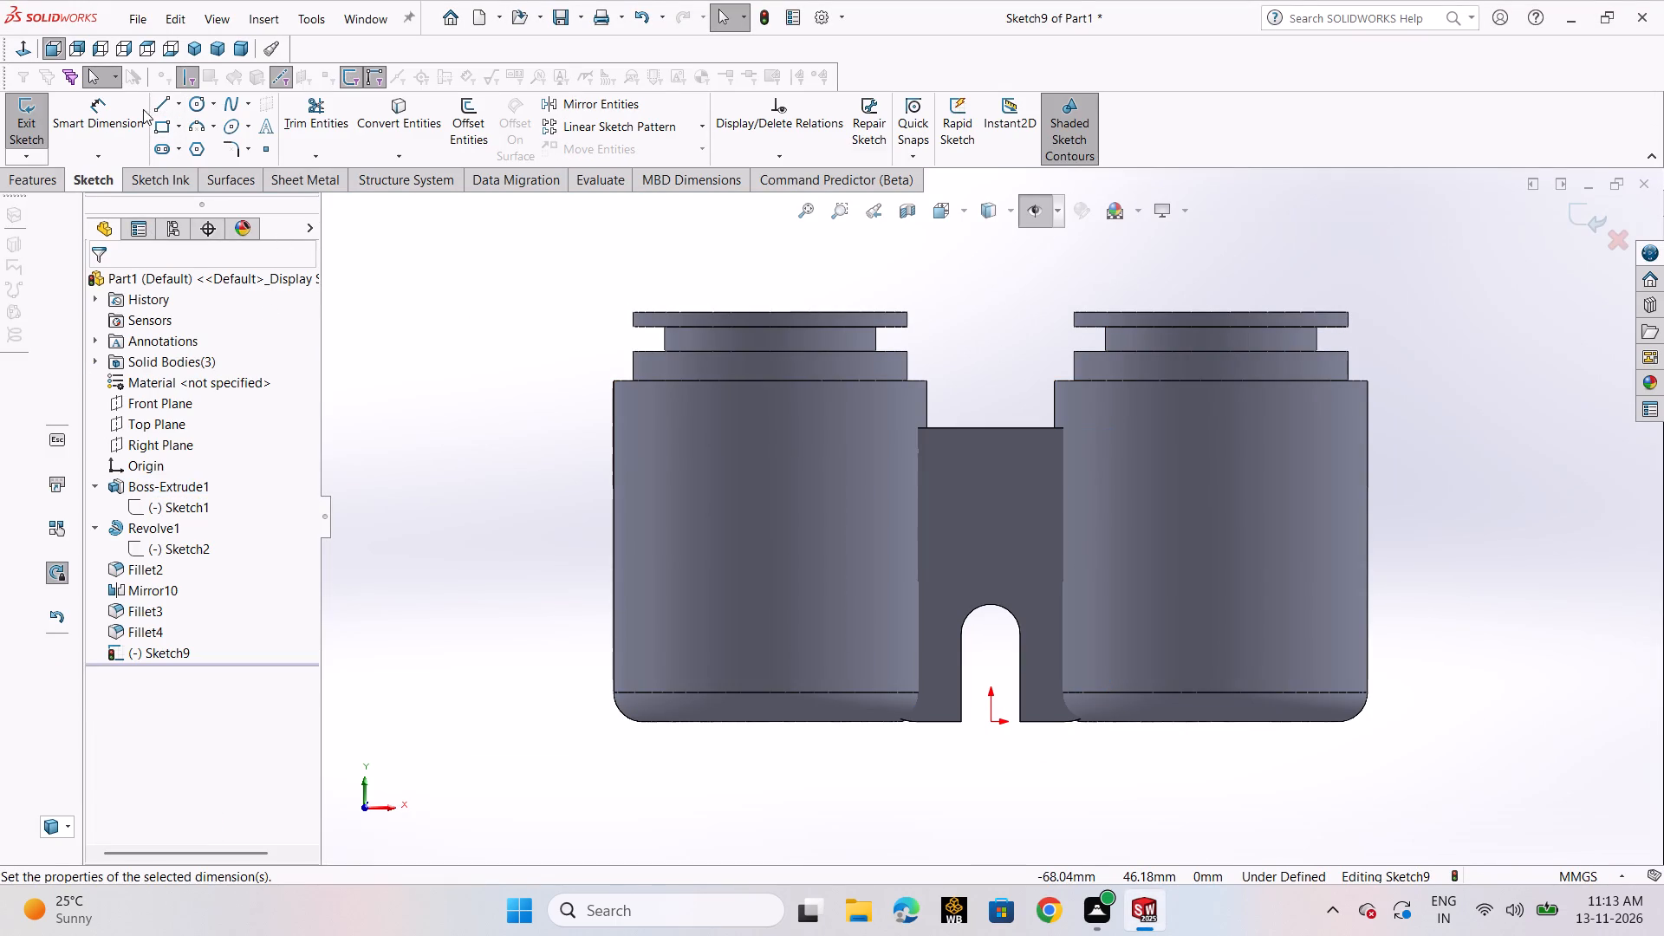
left_click(114, 124)
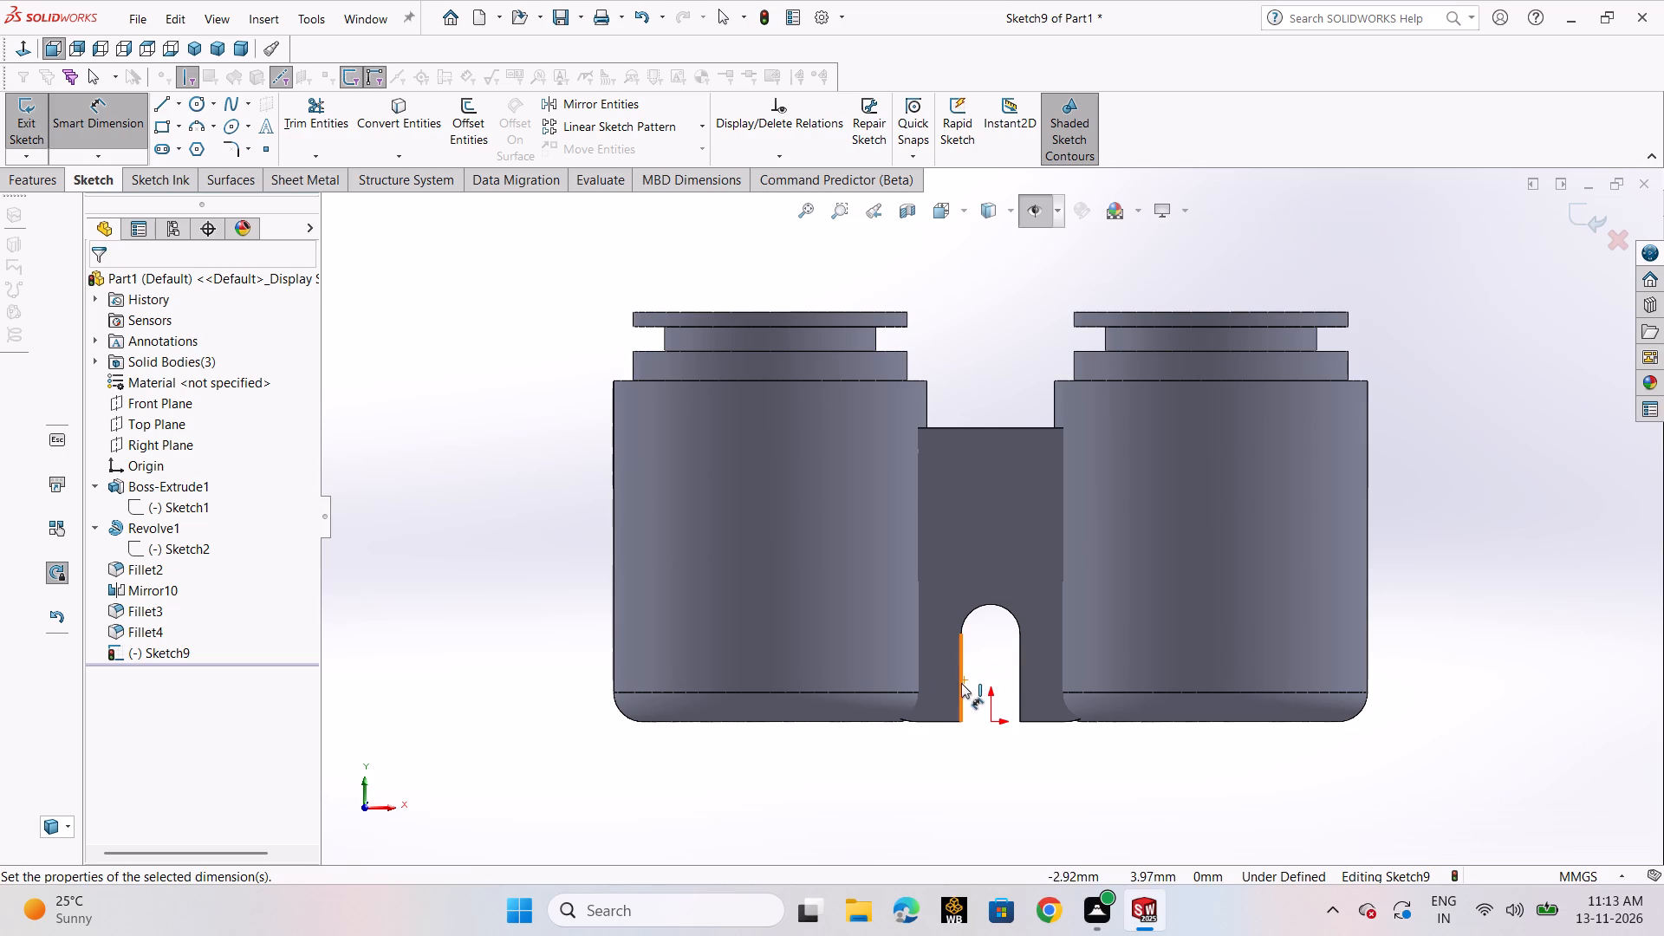
left_click(961, 683)
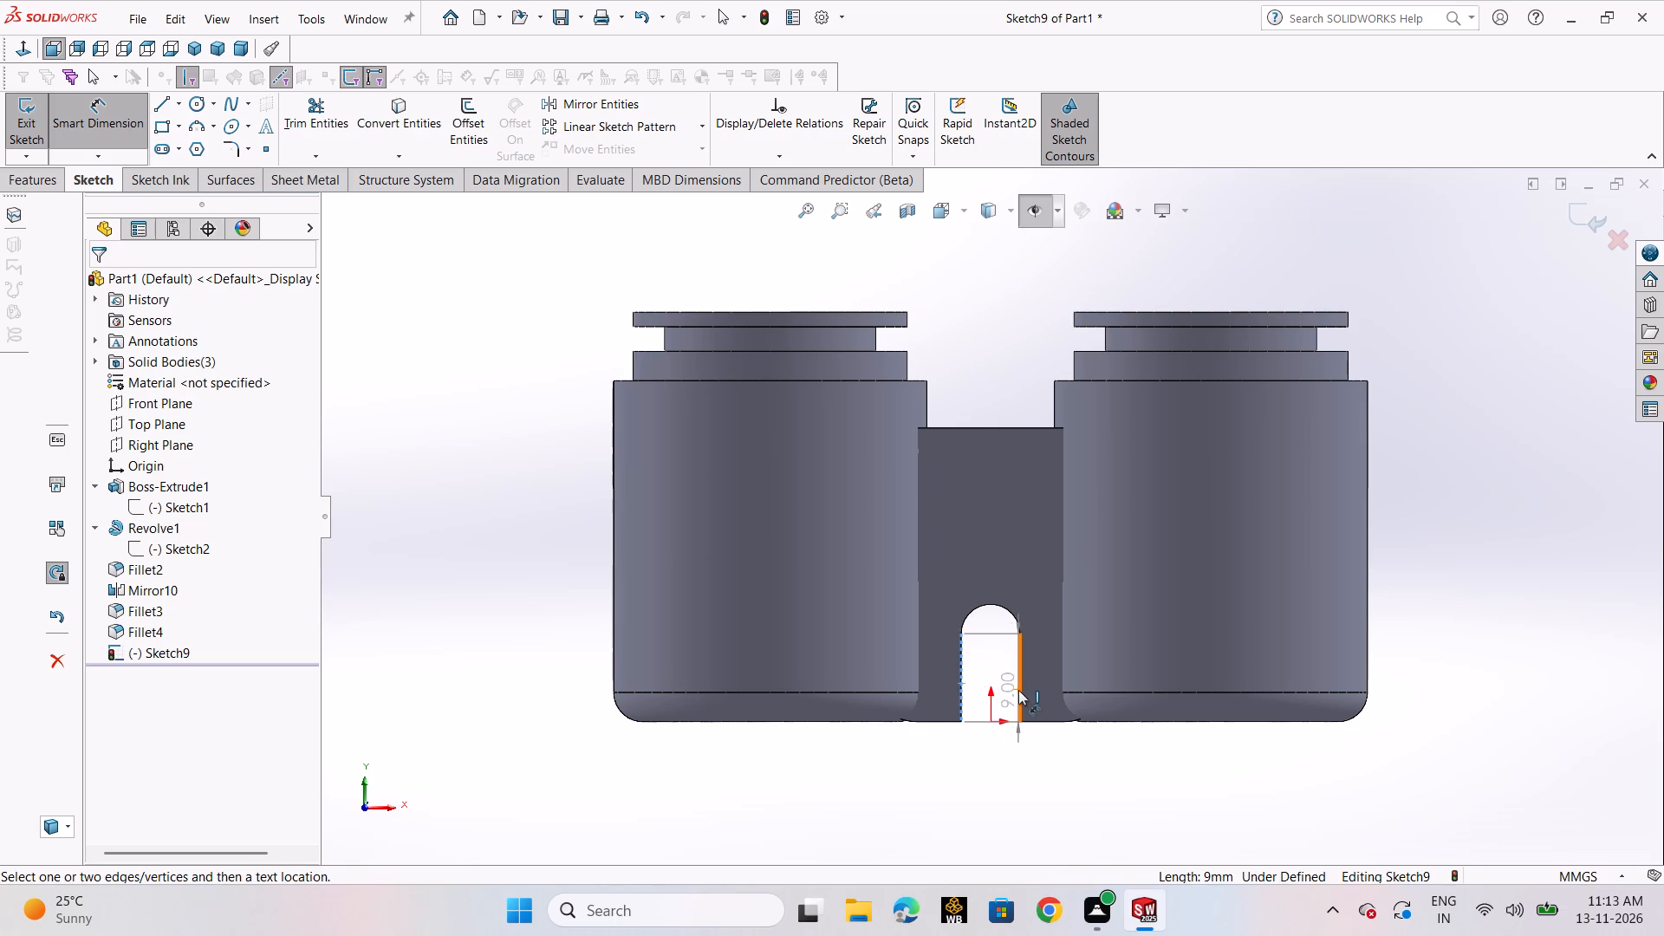
left_click(1018, 690)
key("Escape")
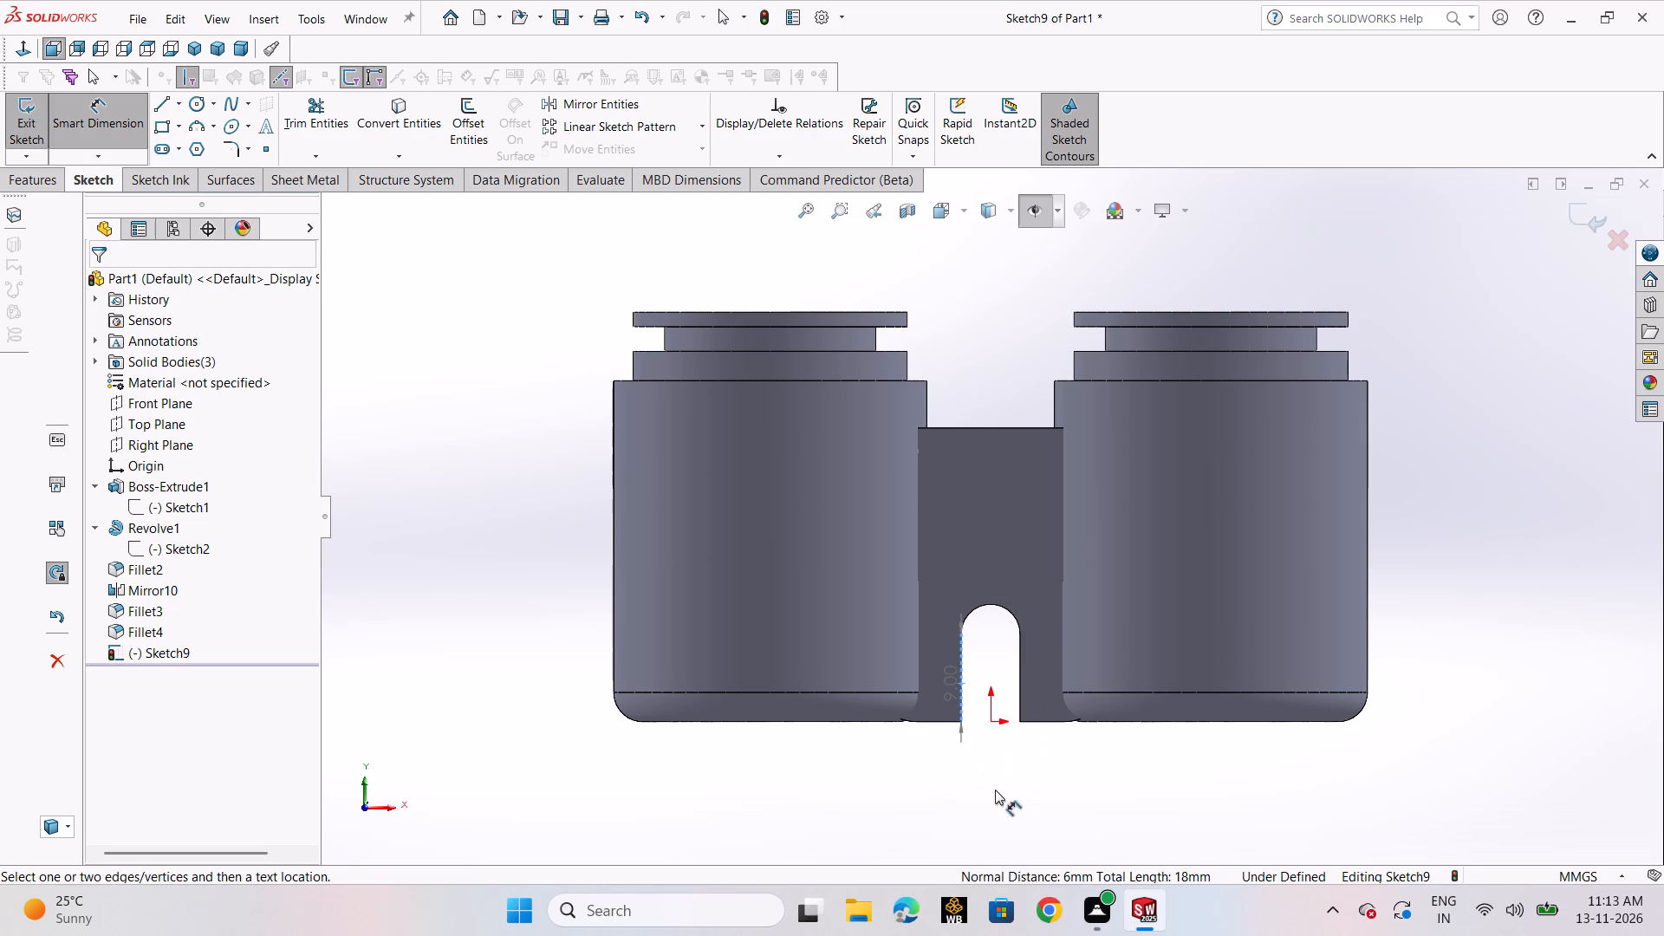
key("Escape")
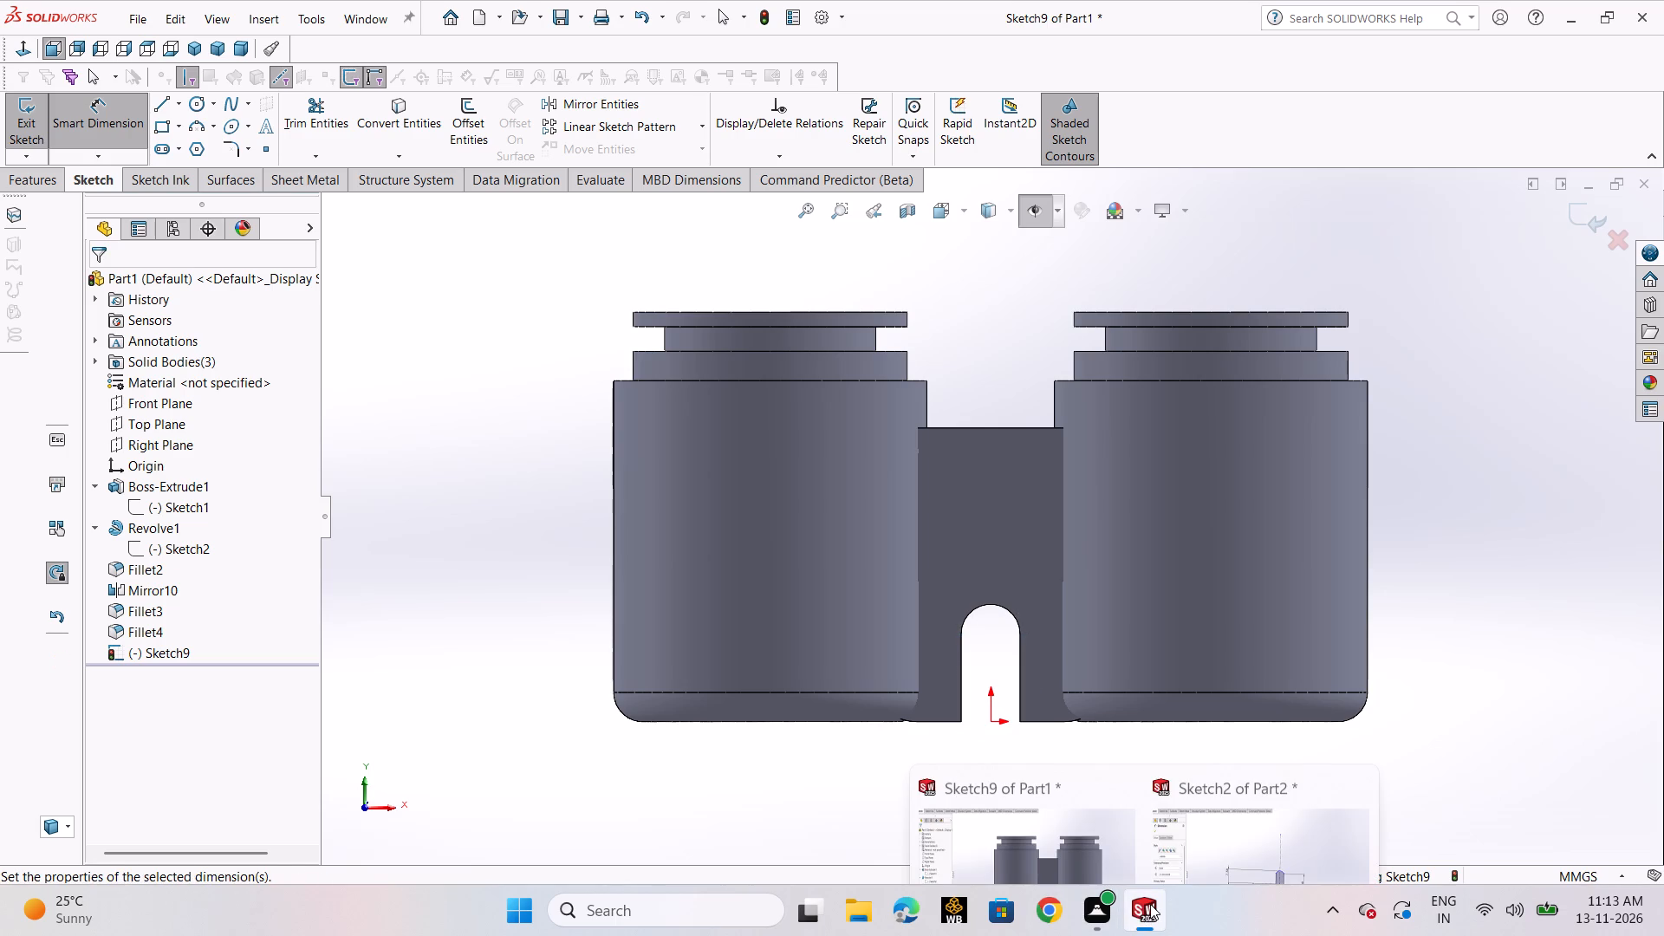